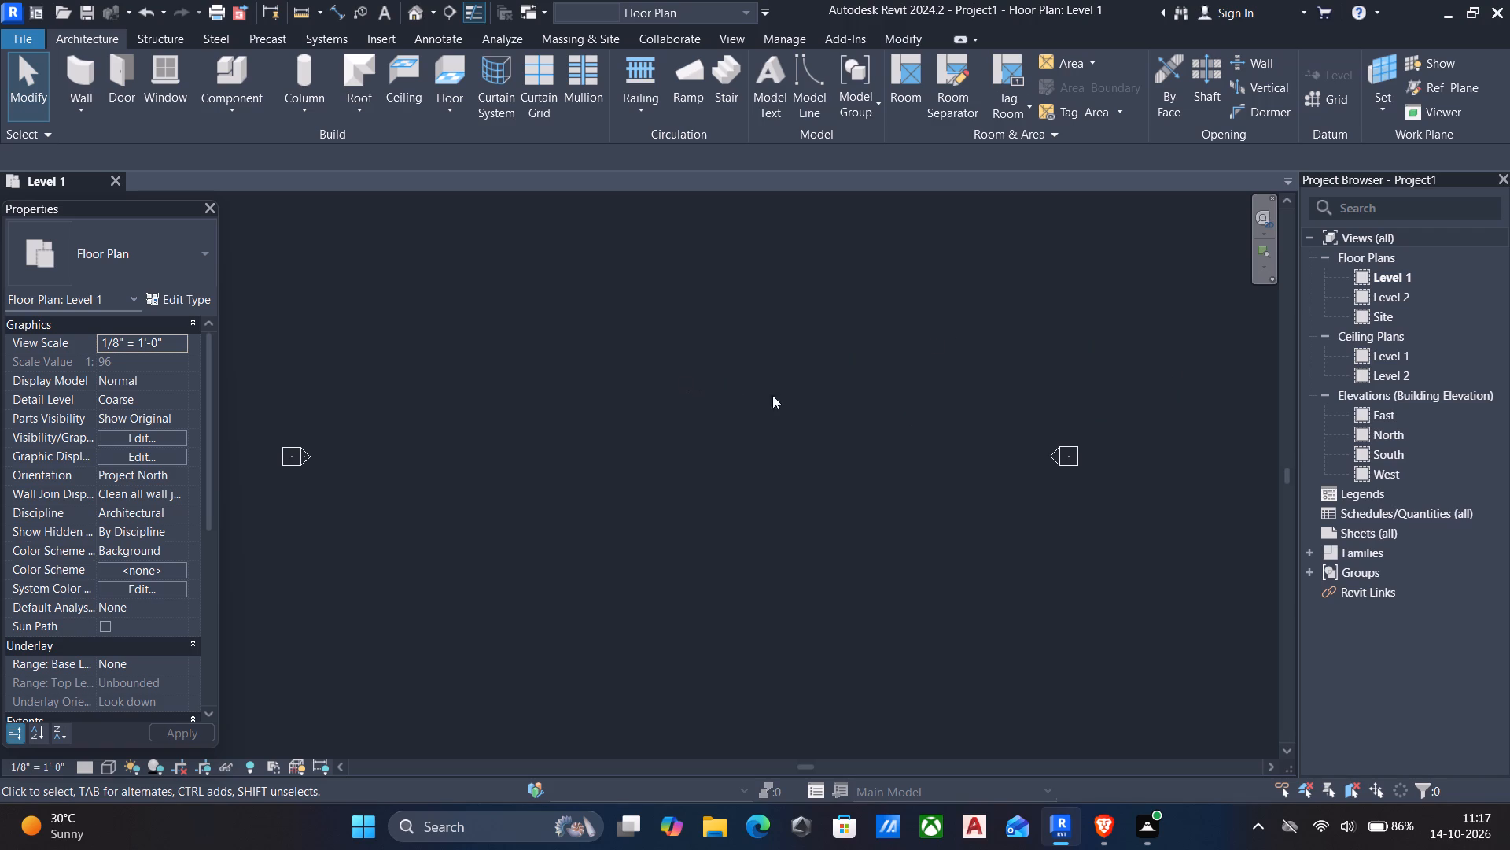
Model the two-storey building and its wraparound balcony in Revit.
Start the Wall tool and duplicate the Generic - 8" basic wall type under the name 9" wall.
{"action": "scroll", "coordinate": [862, 424], "scroll_direction": "down", "scroll_amount": 3}
{"action": "middle_click_drag", "start_coordinate": [694, 419], "coordinate": [763, 453]}
{"action": "type", "text": "wa"}
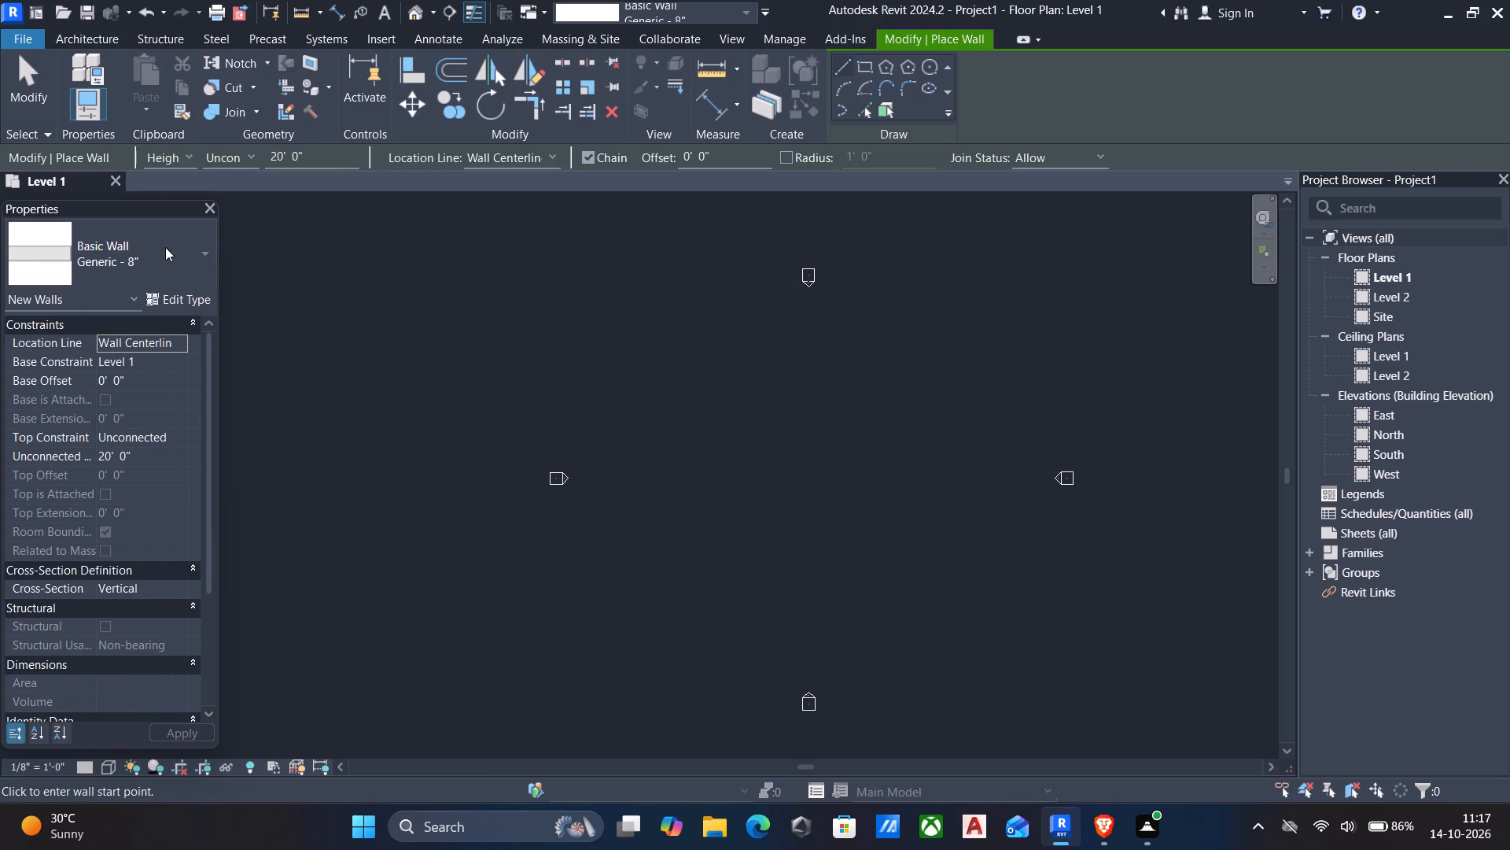
{"action": "left_click", "coordinate": [174, 297]}
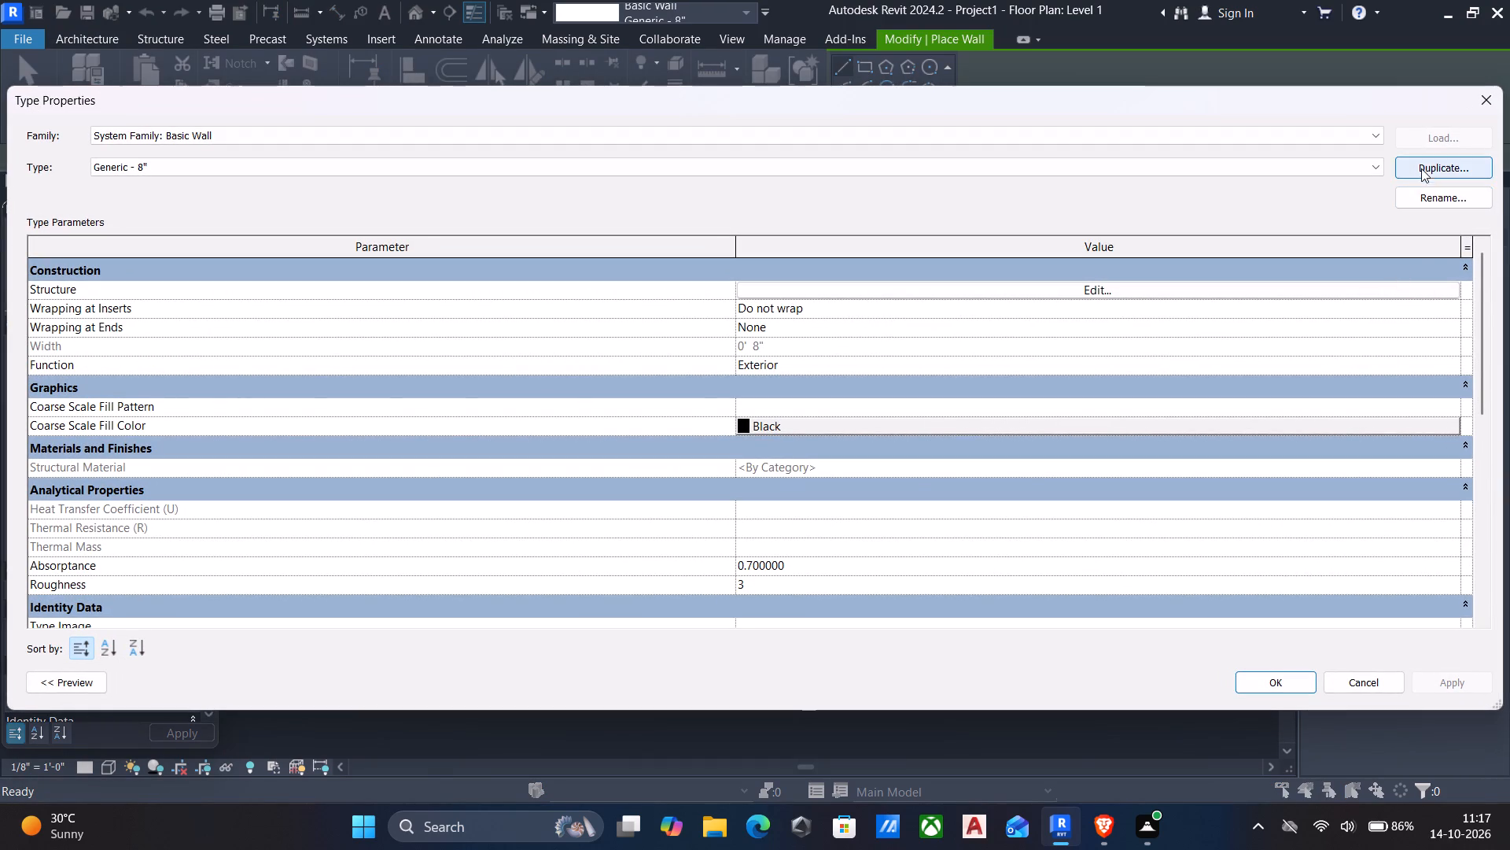
{"action": "left_click", "coordinate": [1420, 168]}
{"action": "key", "text": "BackSpace"}
{"action": "key", "text": "9"}
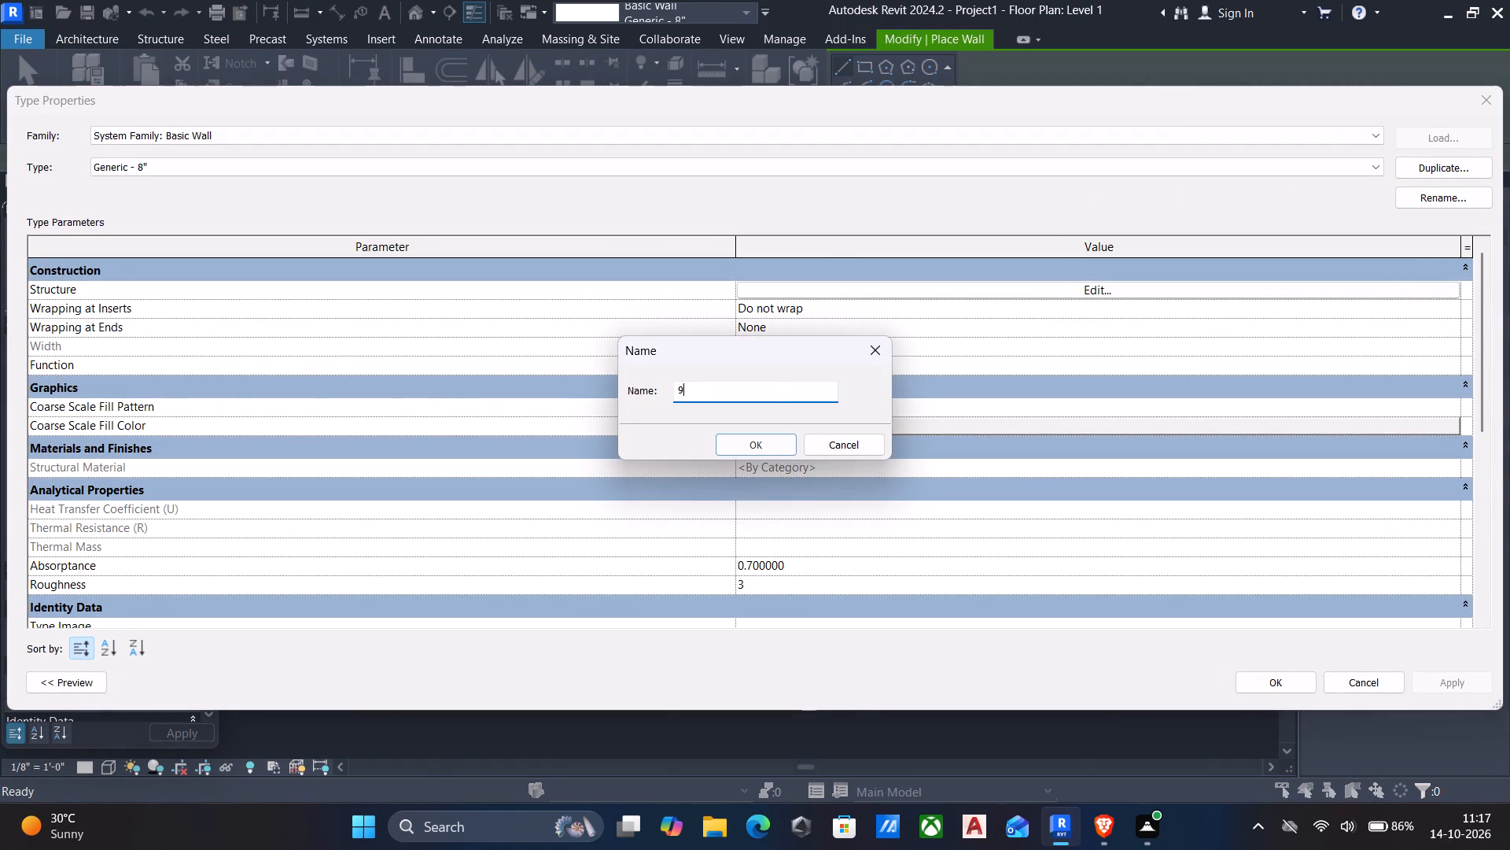
{"action": "type", "text": "\" wall"}
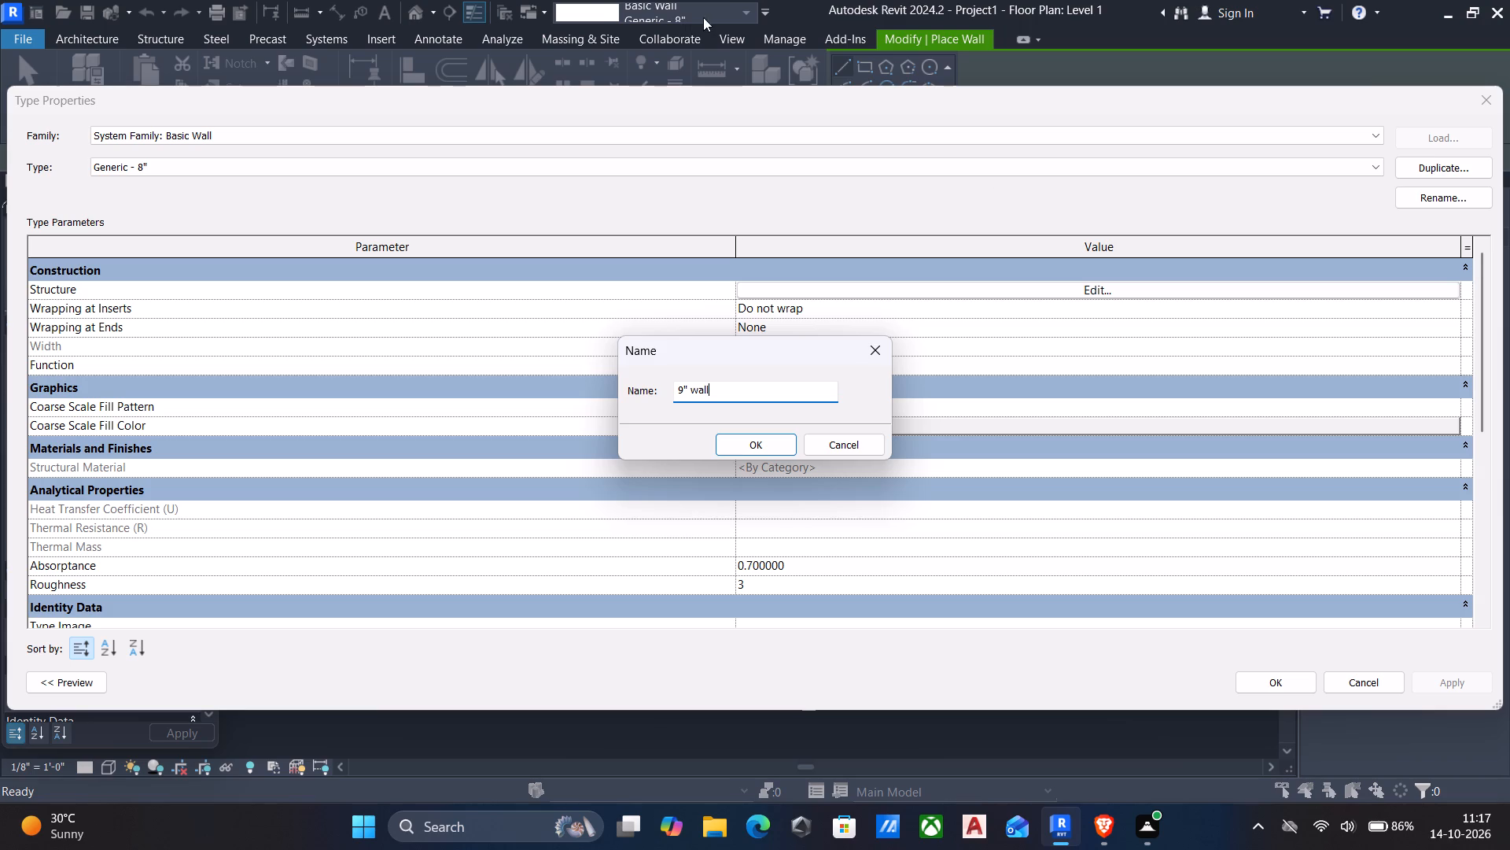
{"action": "left_click", "coordinate": [731, 437]}
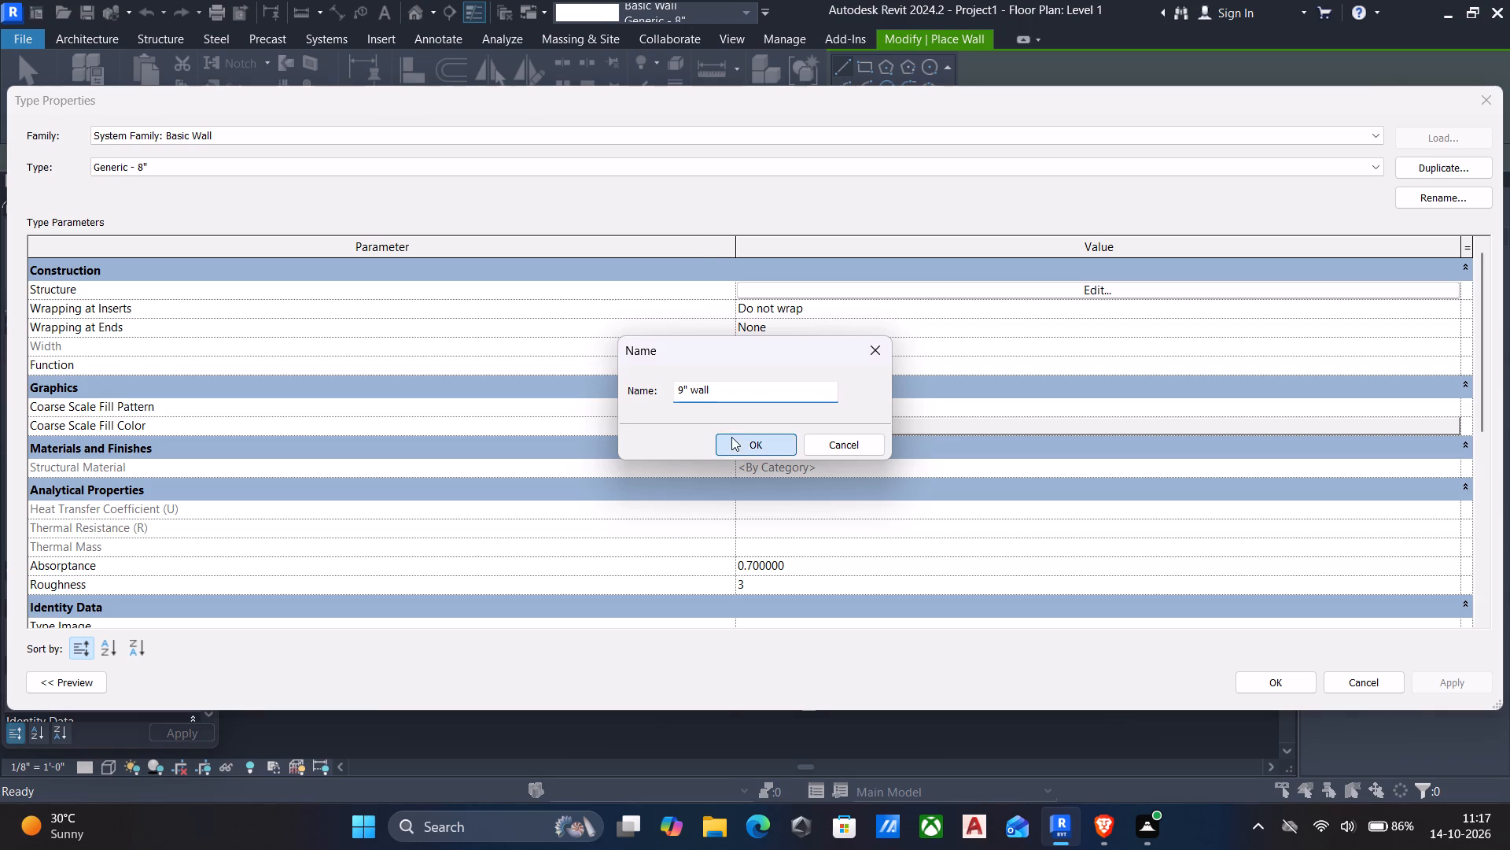
Set the structure layer thickness of the 9" wall type to 9" and apply the type changes.
{"action": "left_click", "coordinate": [1081, 292]}
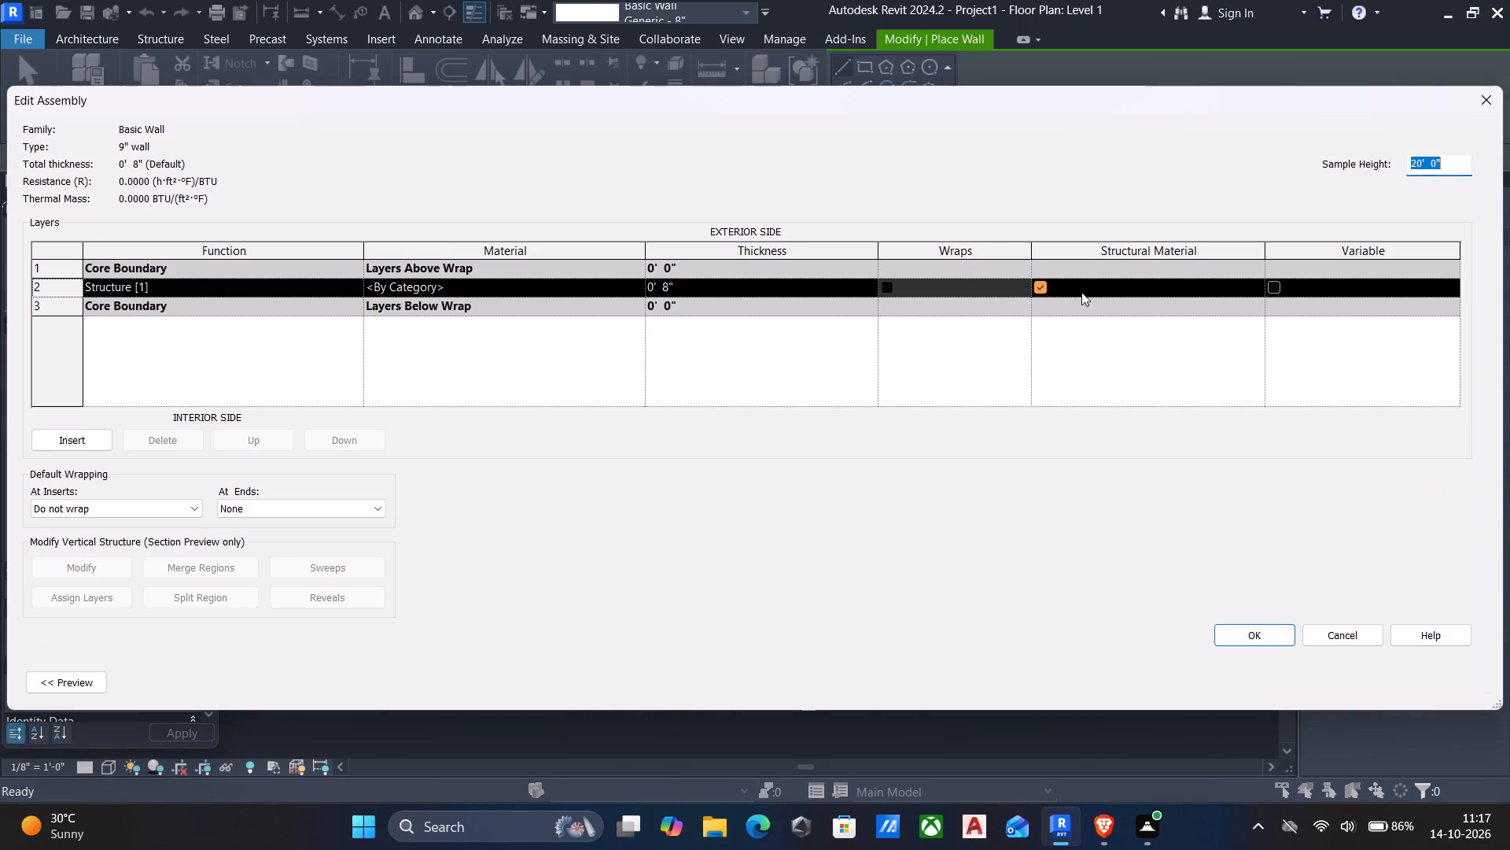
{"action": "left_click", "coordinate": [767, 283]}
{"action": "type", "text": "9\""}
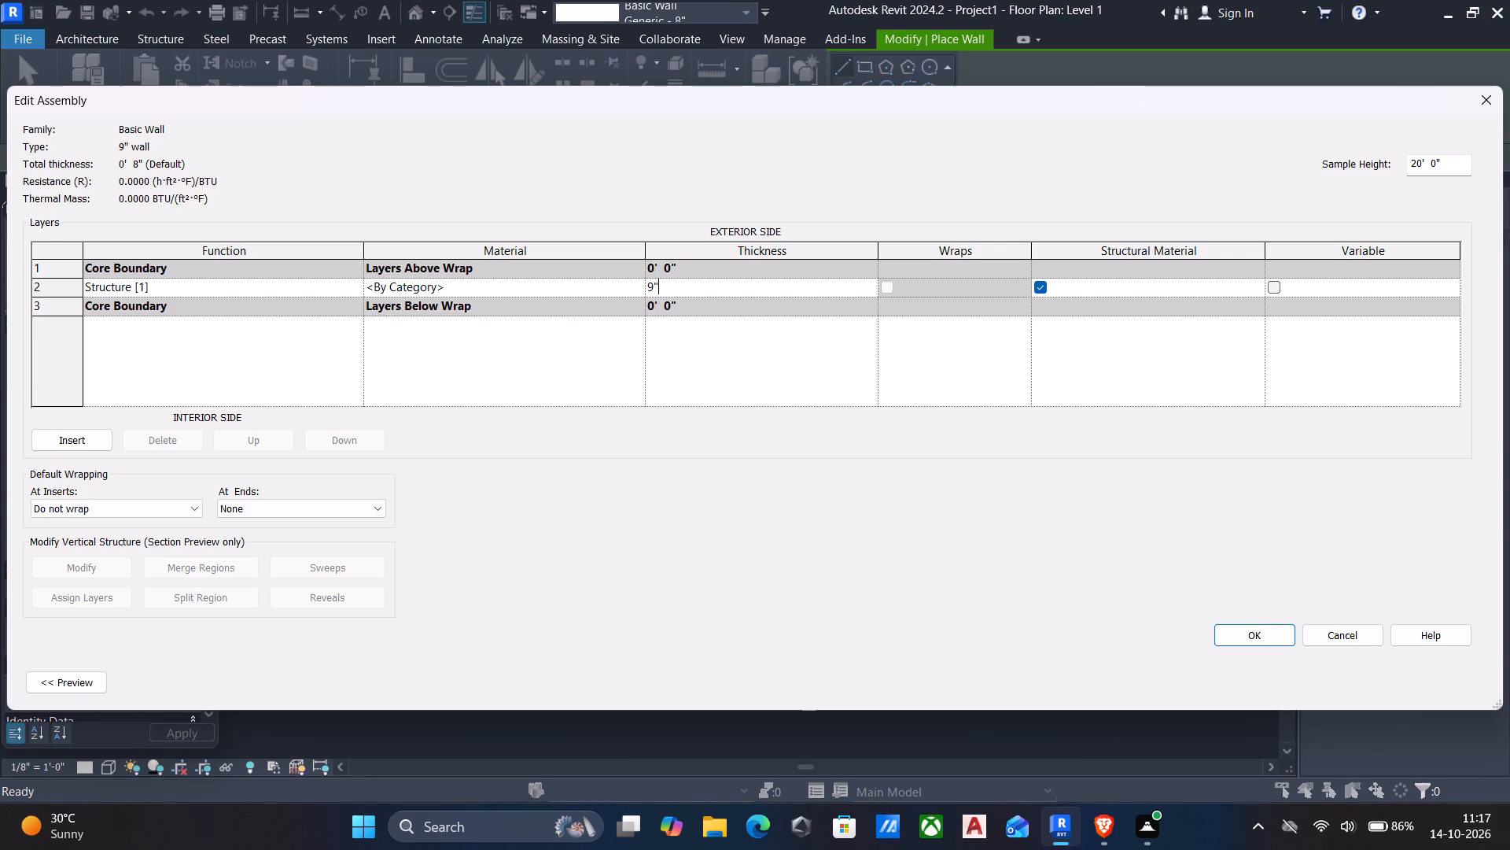
{"action": "key", "text": "space"}
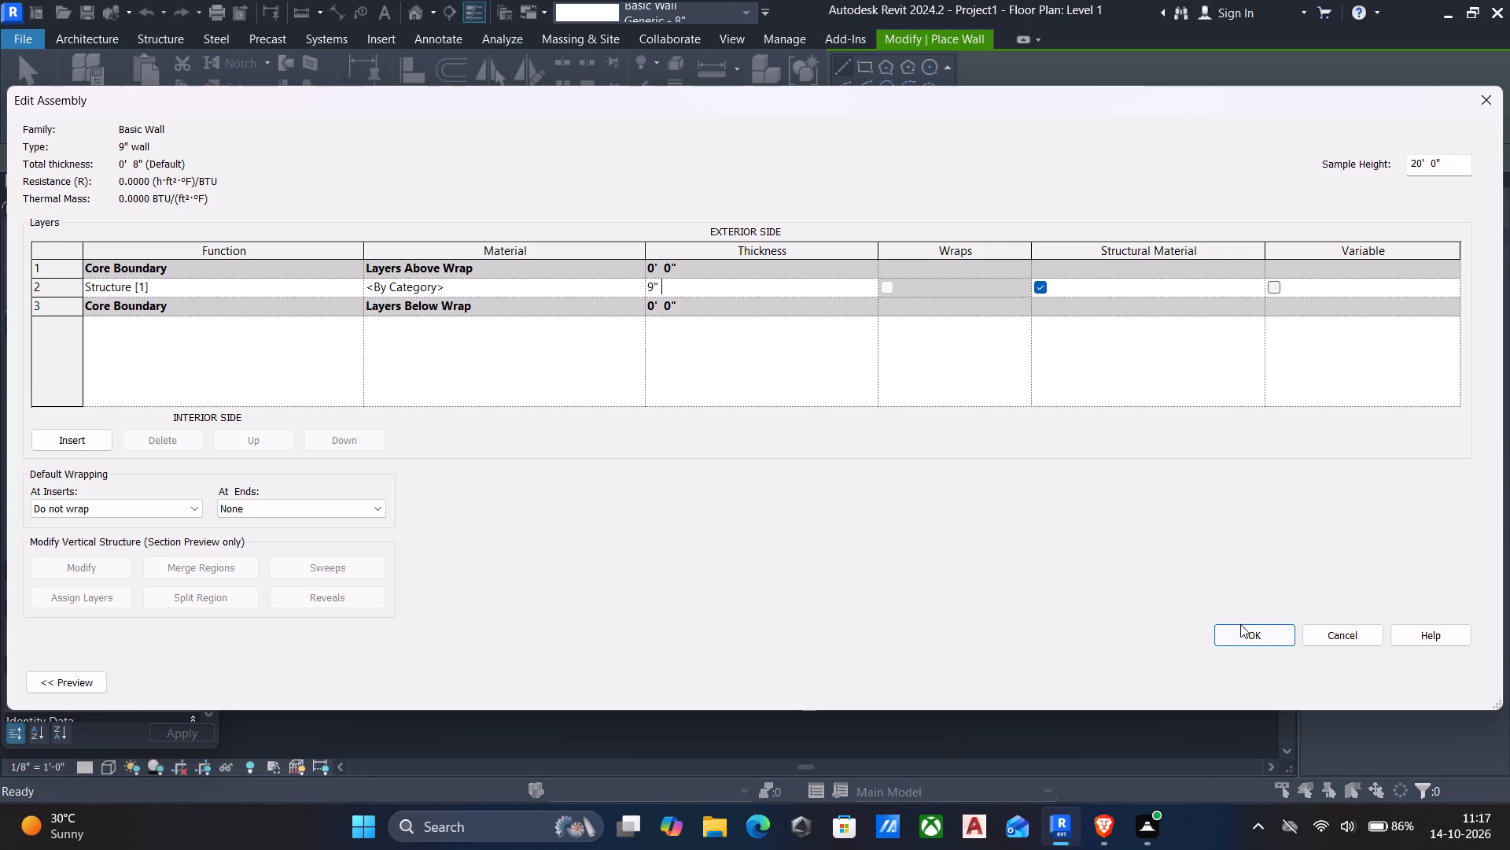
{"action": "left_click", "coordinate": [1234, 628]}
{"action": "left_click", "coordinate": [1447, 675]}
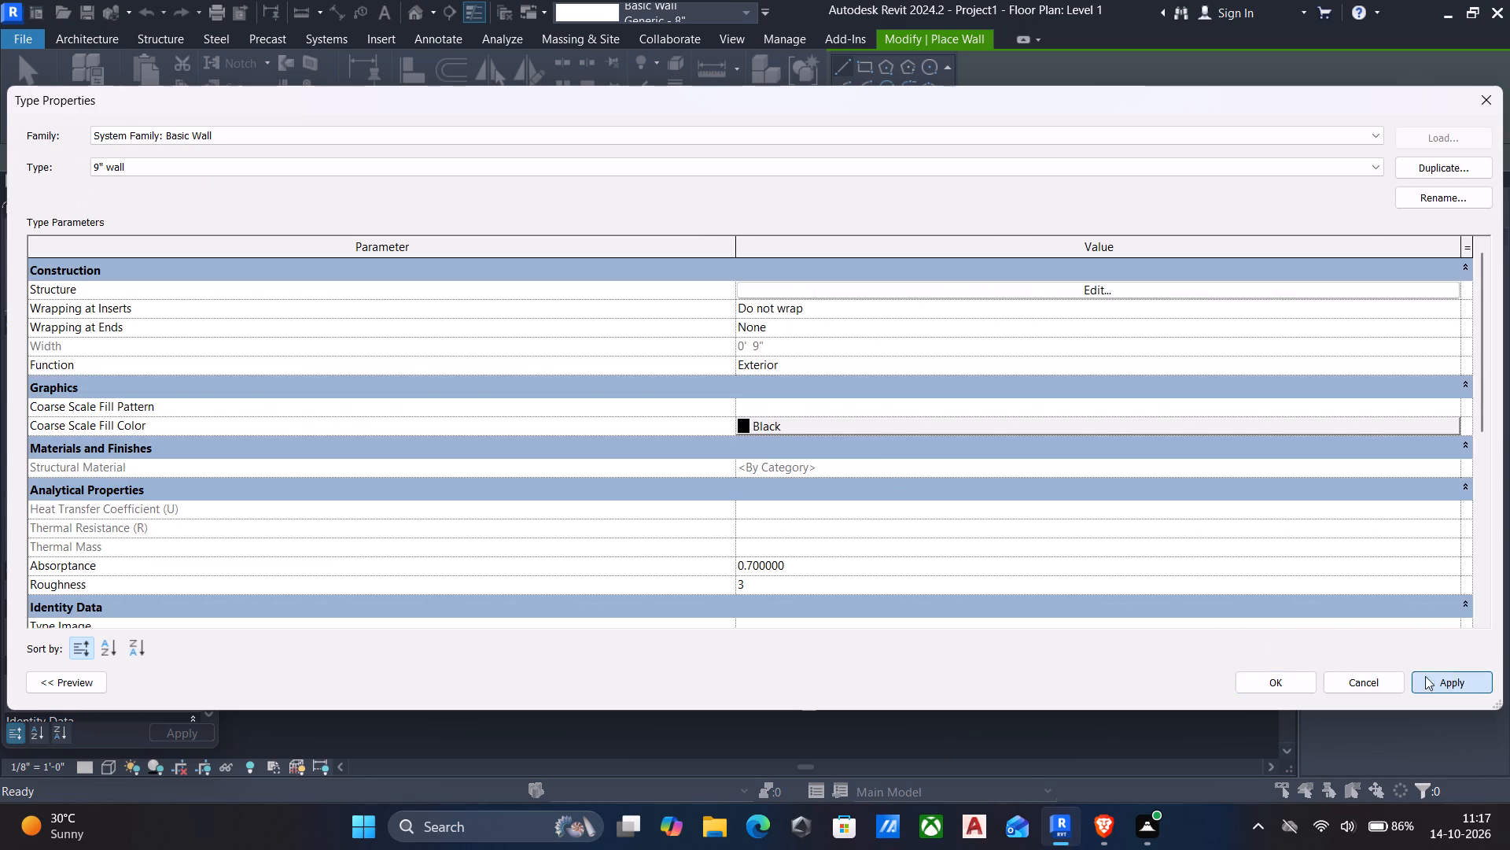
{"action": "left_click", "coordinate": [1259, 674]}
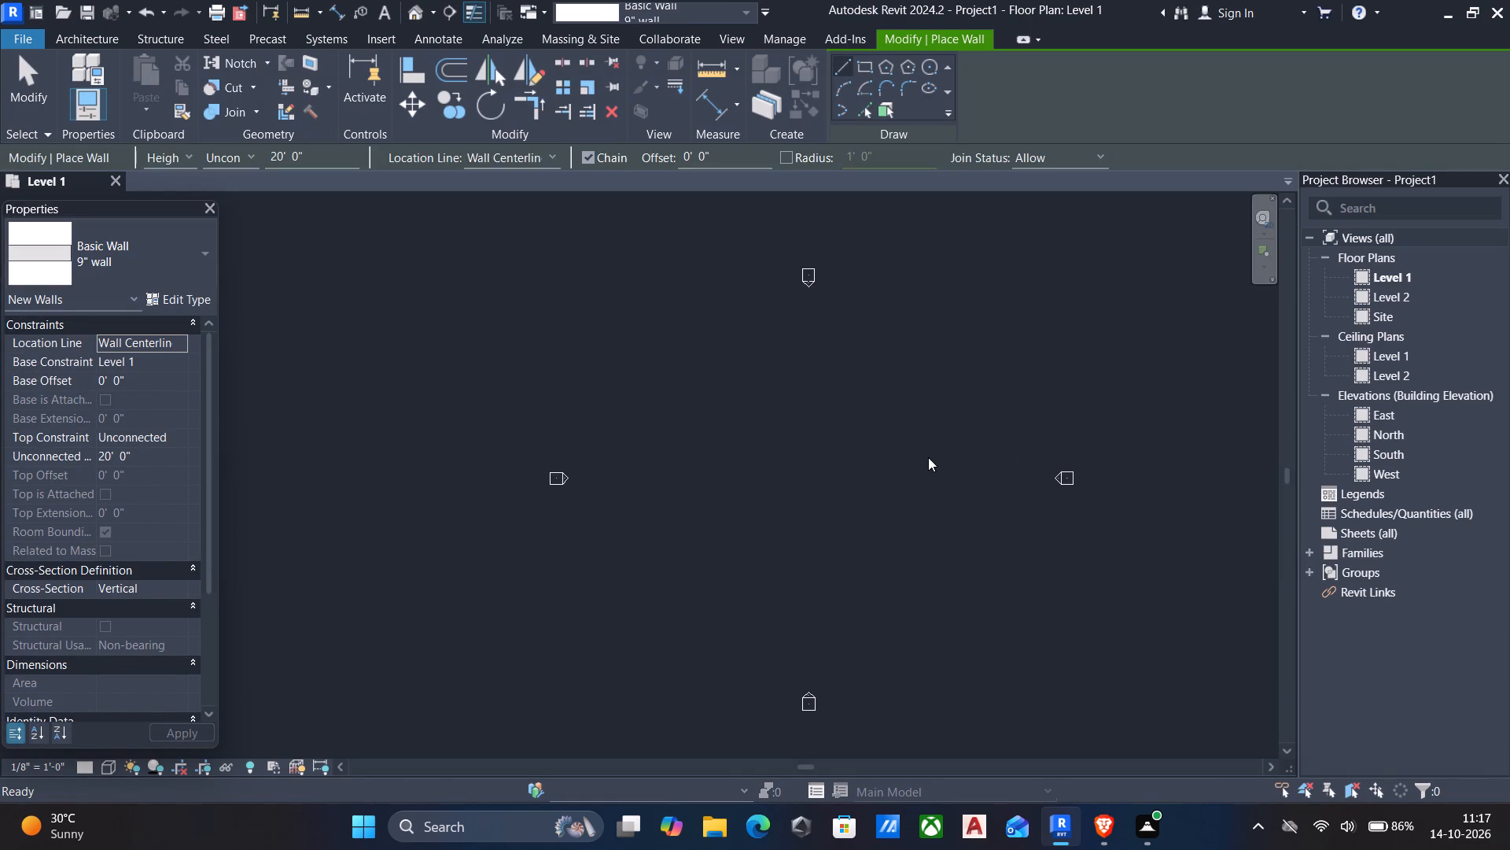
Draw a rectangle of walls about 50' by 39' between the elevation markers, with height to Level 2 and location line Finish Face: Exterior.
{"action": "scroll", "coordinate": [569, 449], "scroll_direction": "up", "scroll_amount": 2}
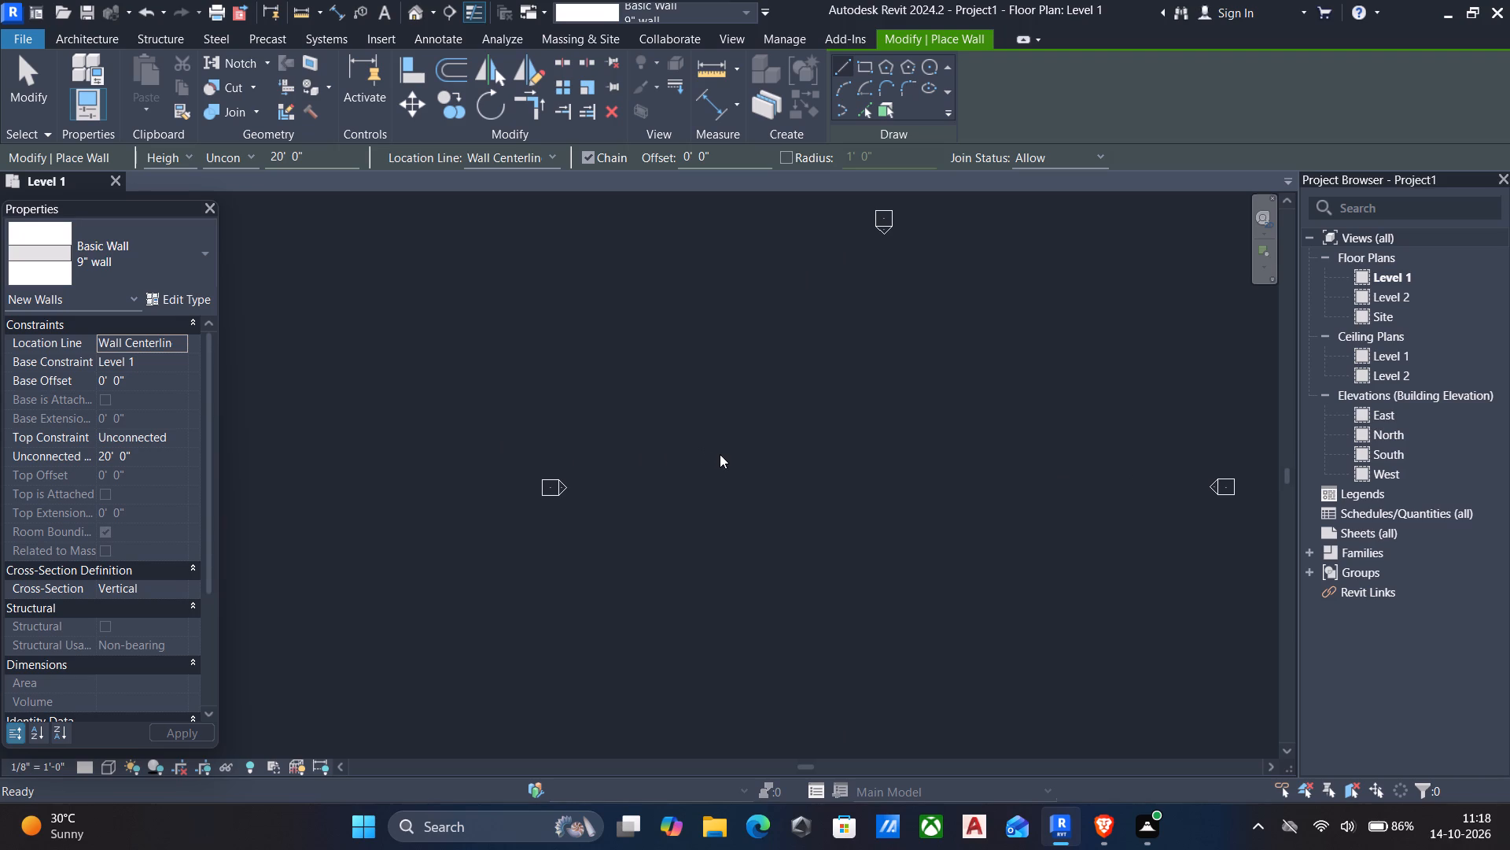
{"action": "left_click", "coordinate": [857, 63]}
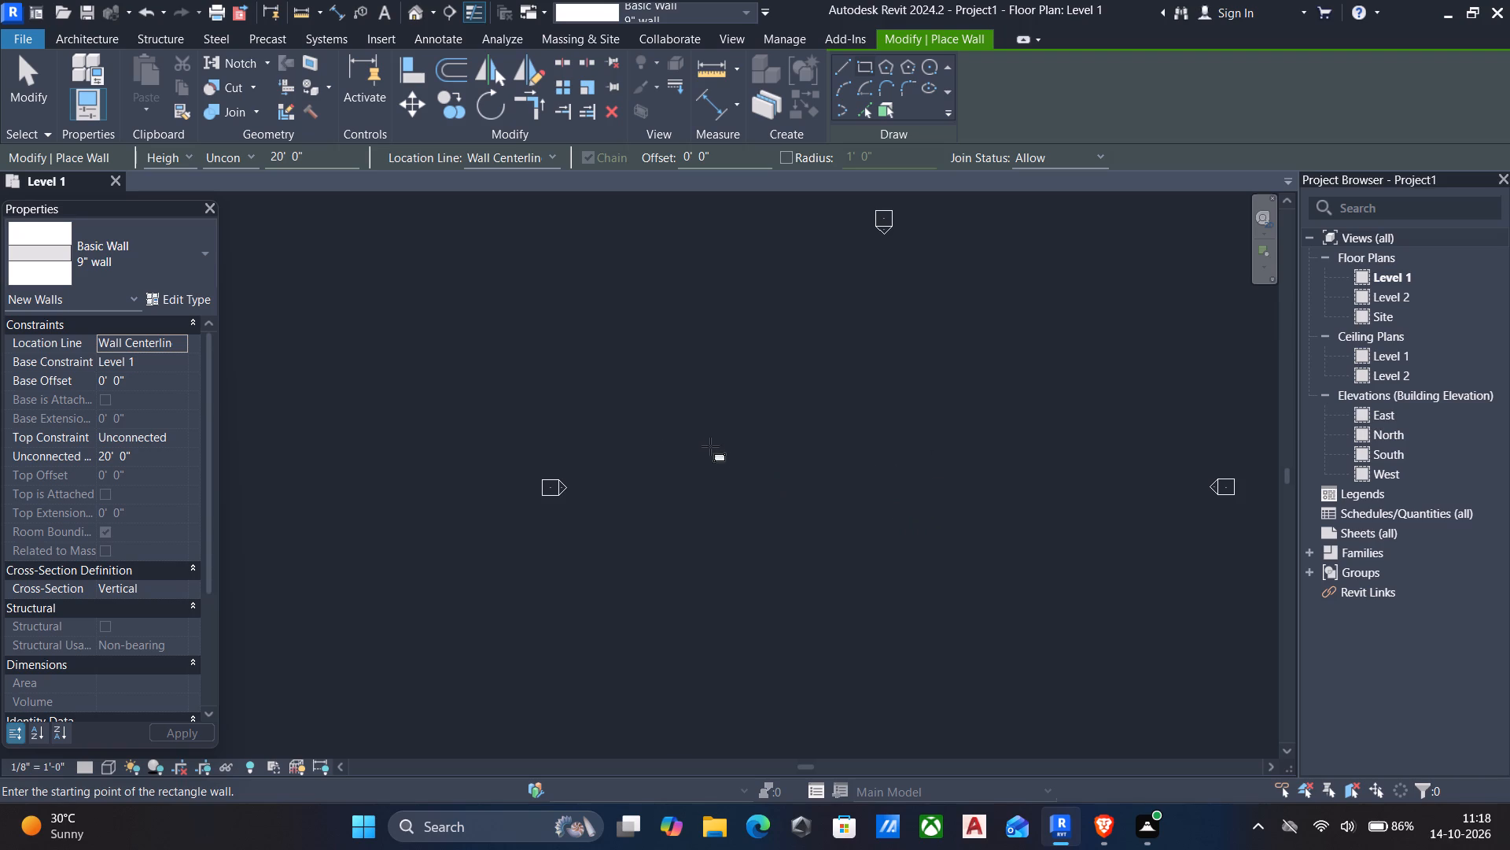
{"action": "scroll", "coordinate": [591, 431], "scroll_direction": "down", "scroll_amount": 3}
{"action": "middle_click_drag", "start_coordinate": [891, 474], "coordinate": [842, 485]}
{"action": "left_click", "coordinate": [250, 153]}
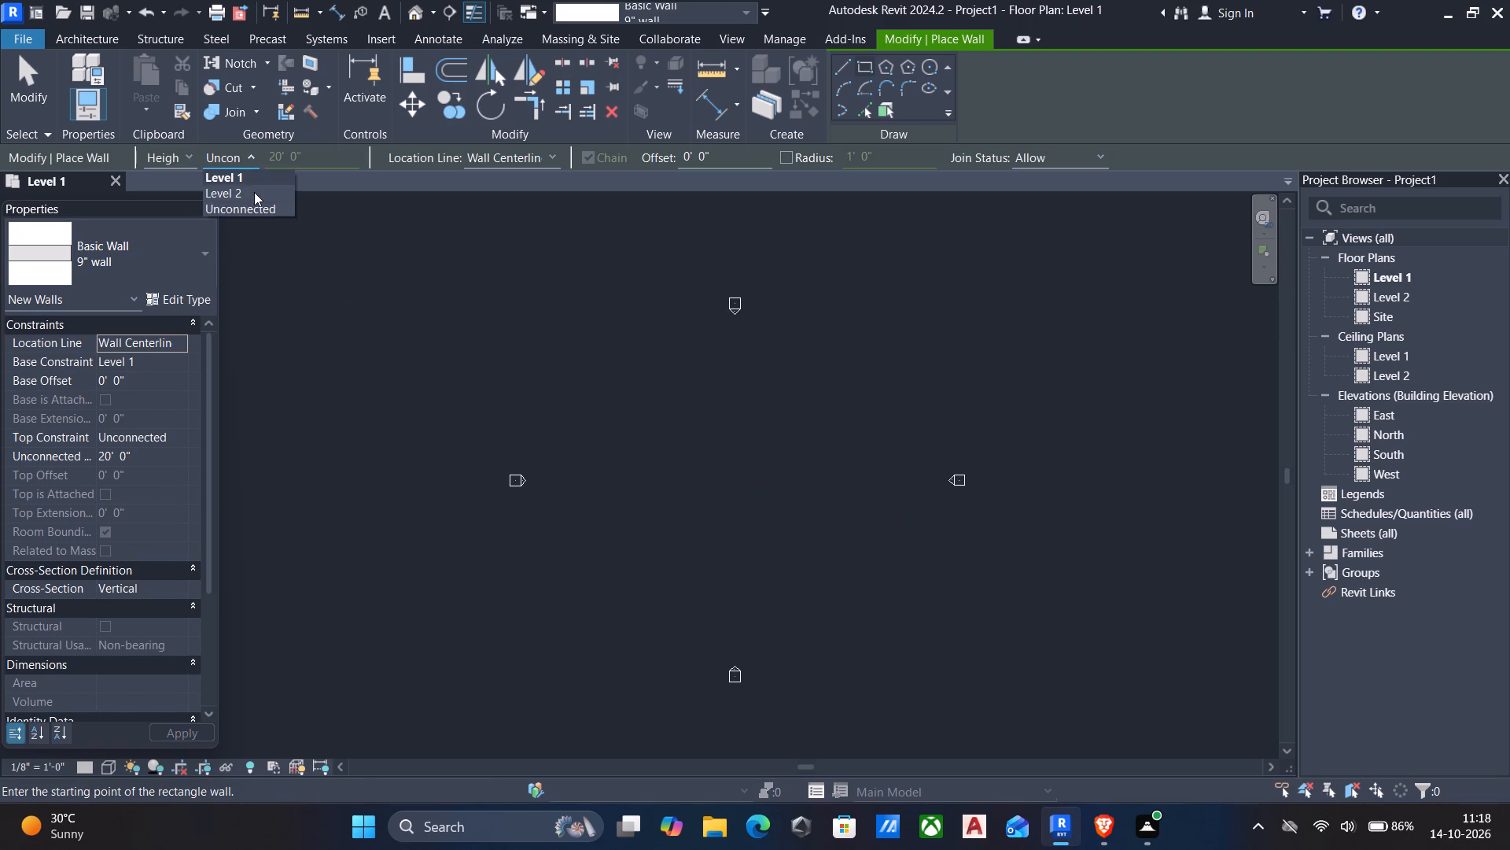
{"action": "left_click", "coordinate": [254, 192]}
{"action": "left_click", "coordinate": [554, 150]}
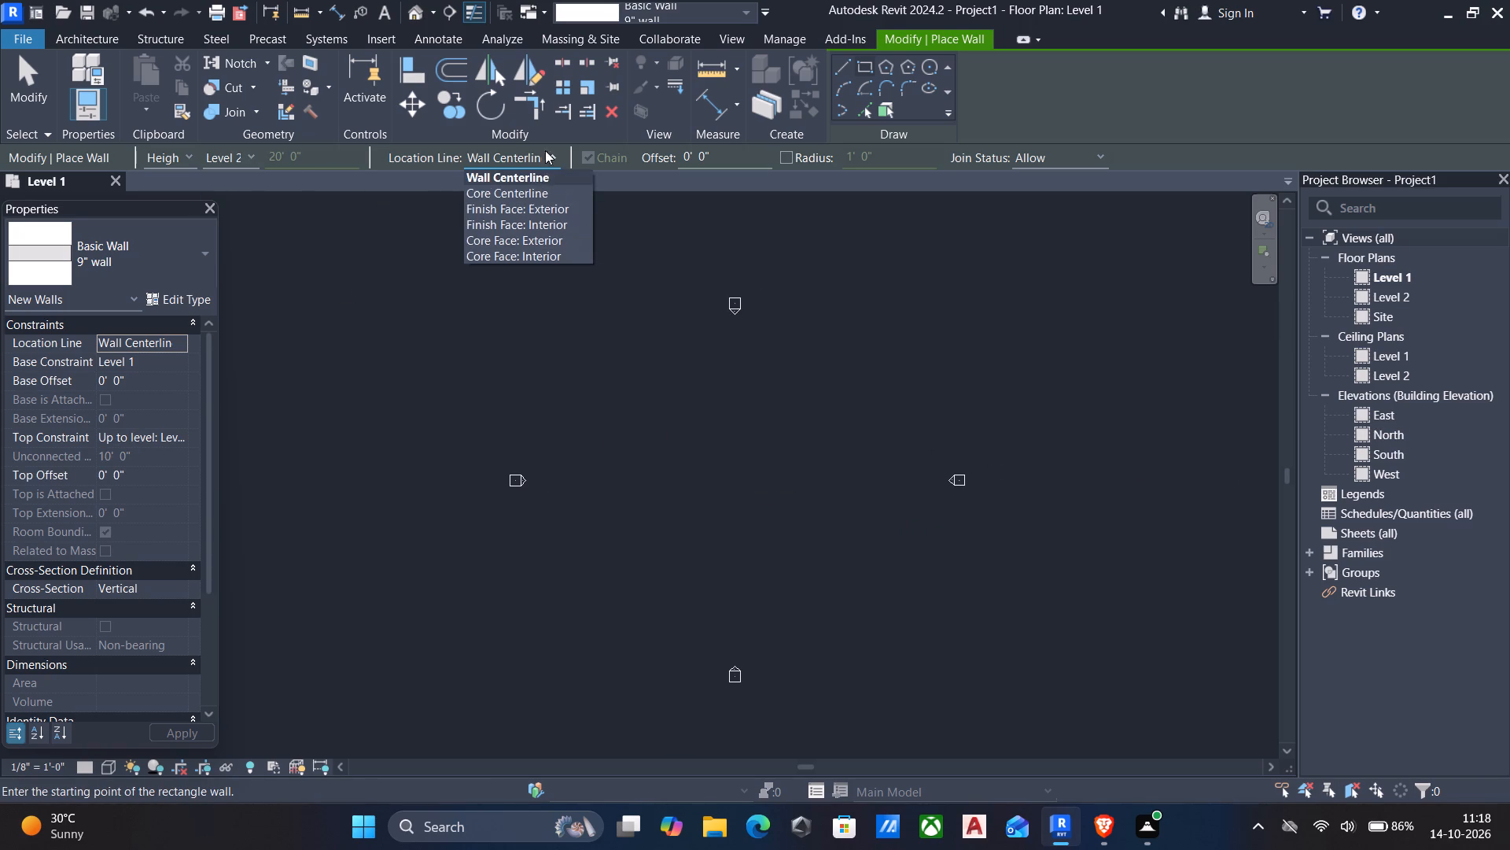
{"action": "left_click", "coordinate": [531, 211]}
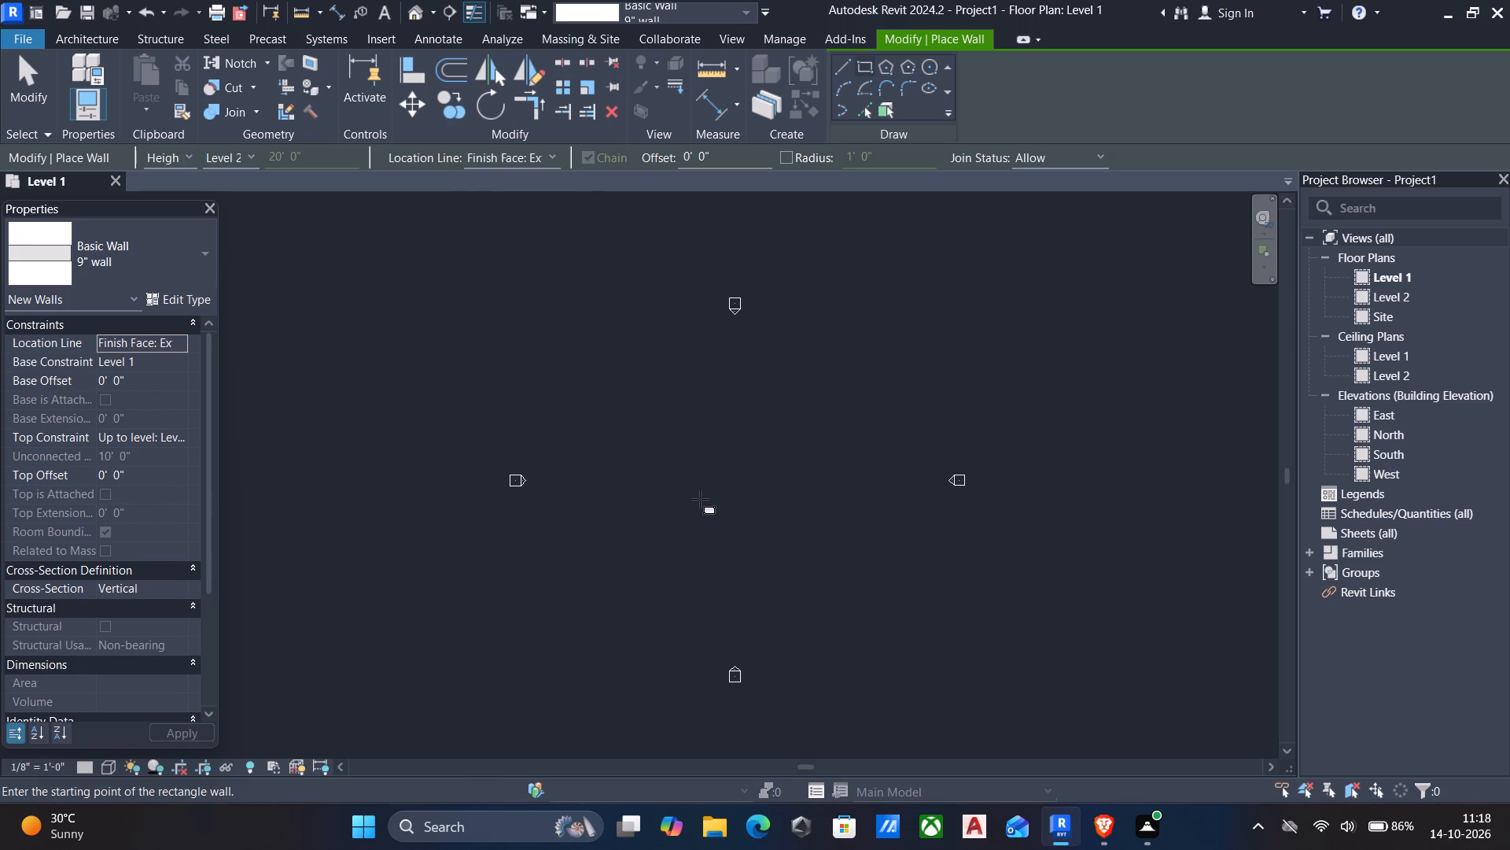
{"action": "scroll", "coordinate": [700, 499], "scroll_direction": "up", "scroll_amount": 5}
{"action": "left_click", "coordinate": [639, 331]}
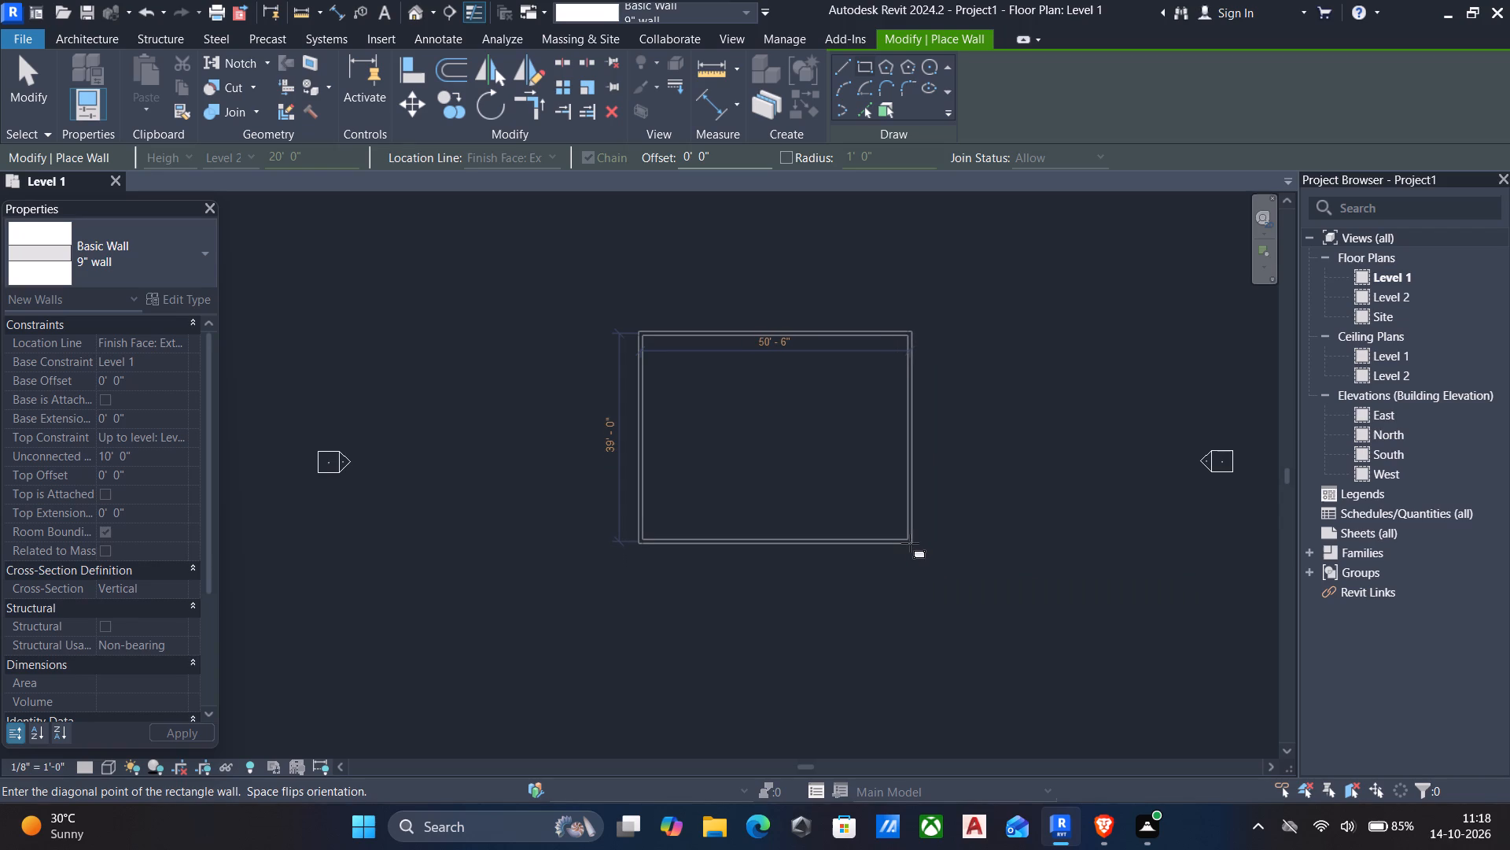
{"action": "left_click", "coordinate": [910, 543]}
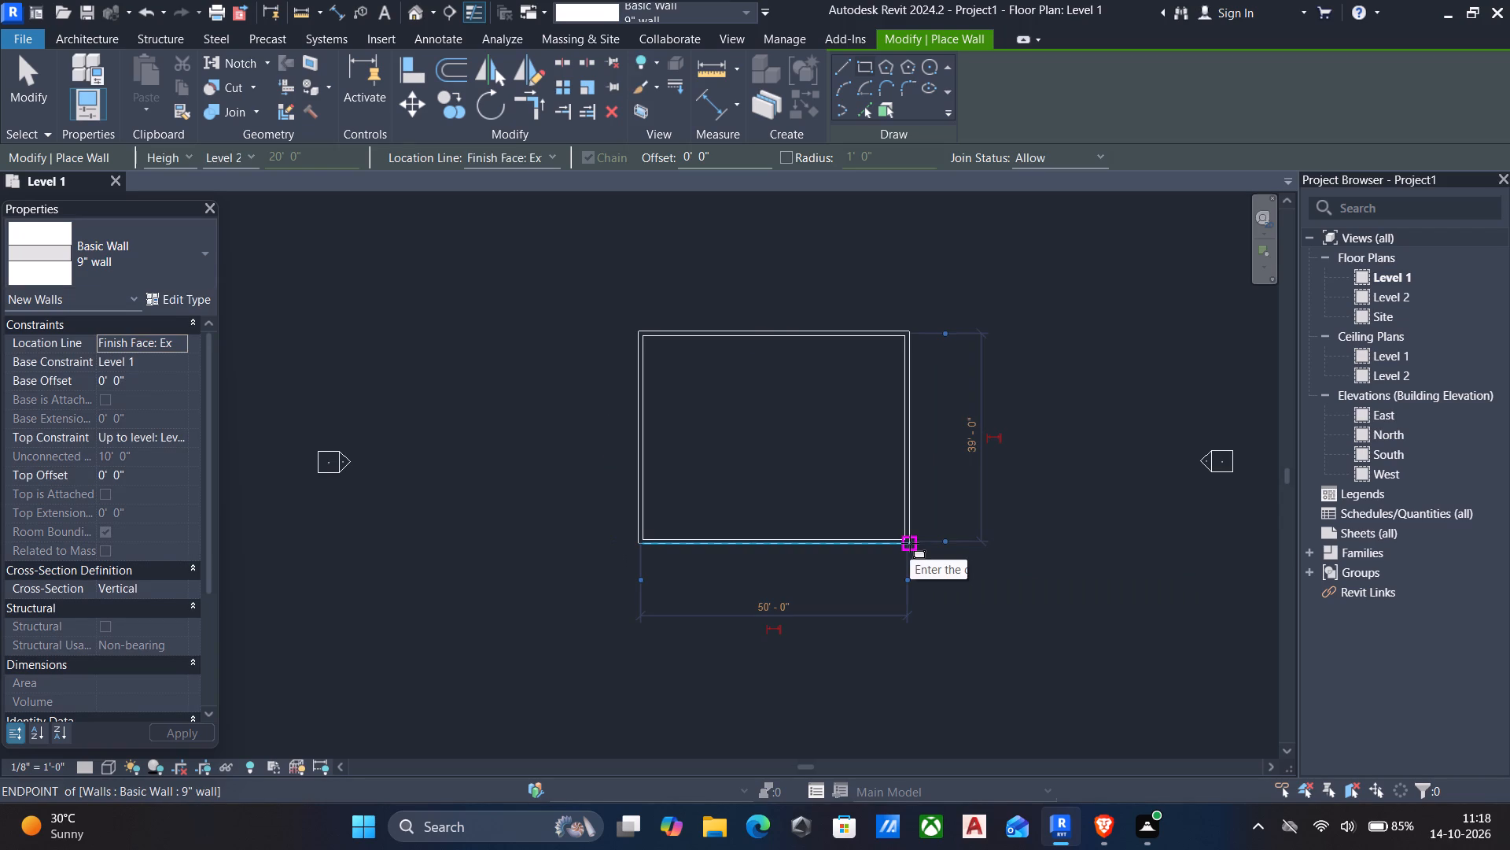
{"action": "key", "text": "Escape"}
{"action": "key", "text": "Escape"}
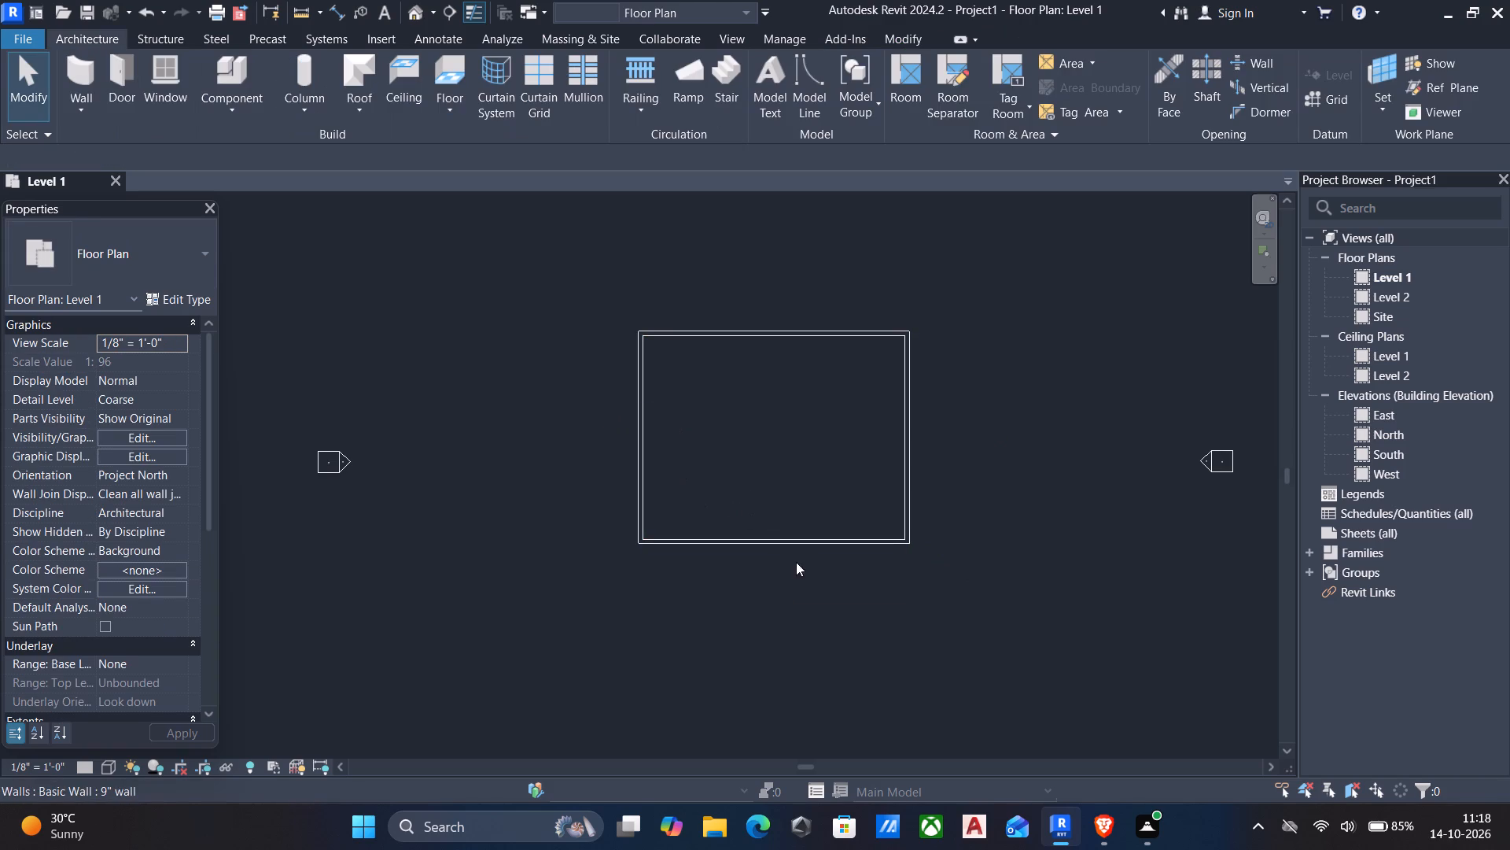
Move the south wall by setting its distance from the north wall to 50'.
{"action": "left_click", "coordinate": [731, 538]}
{"action": "key", "text": "Escape"}
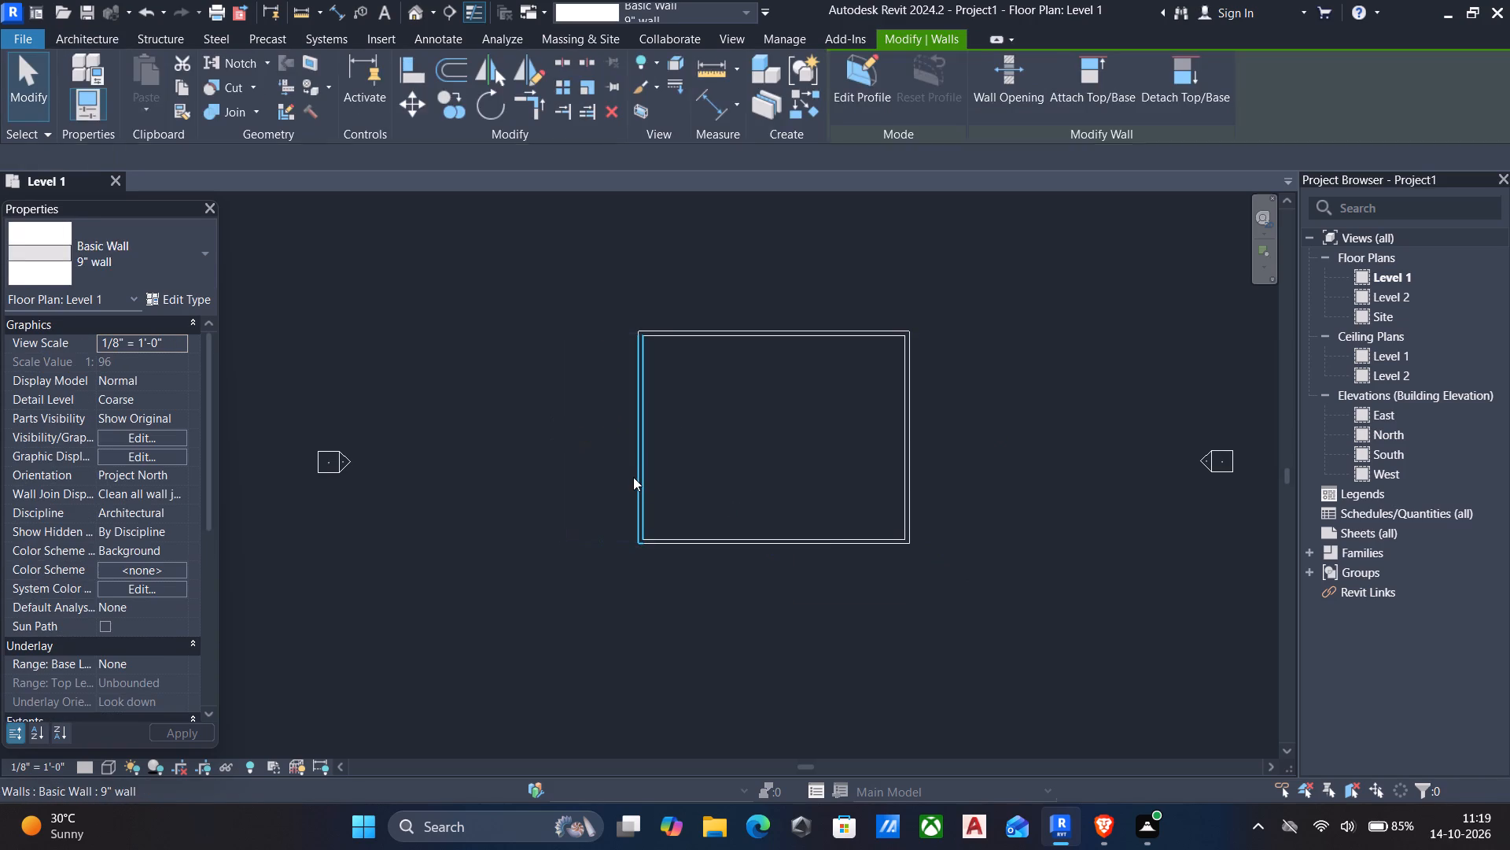
{"action": "left_click", "coordinate": [838, 536]}
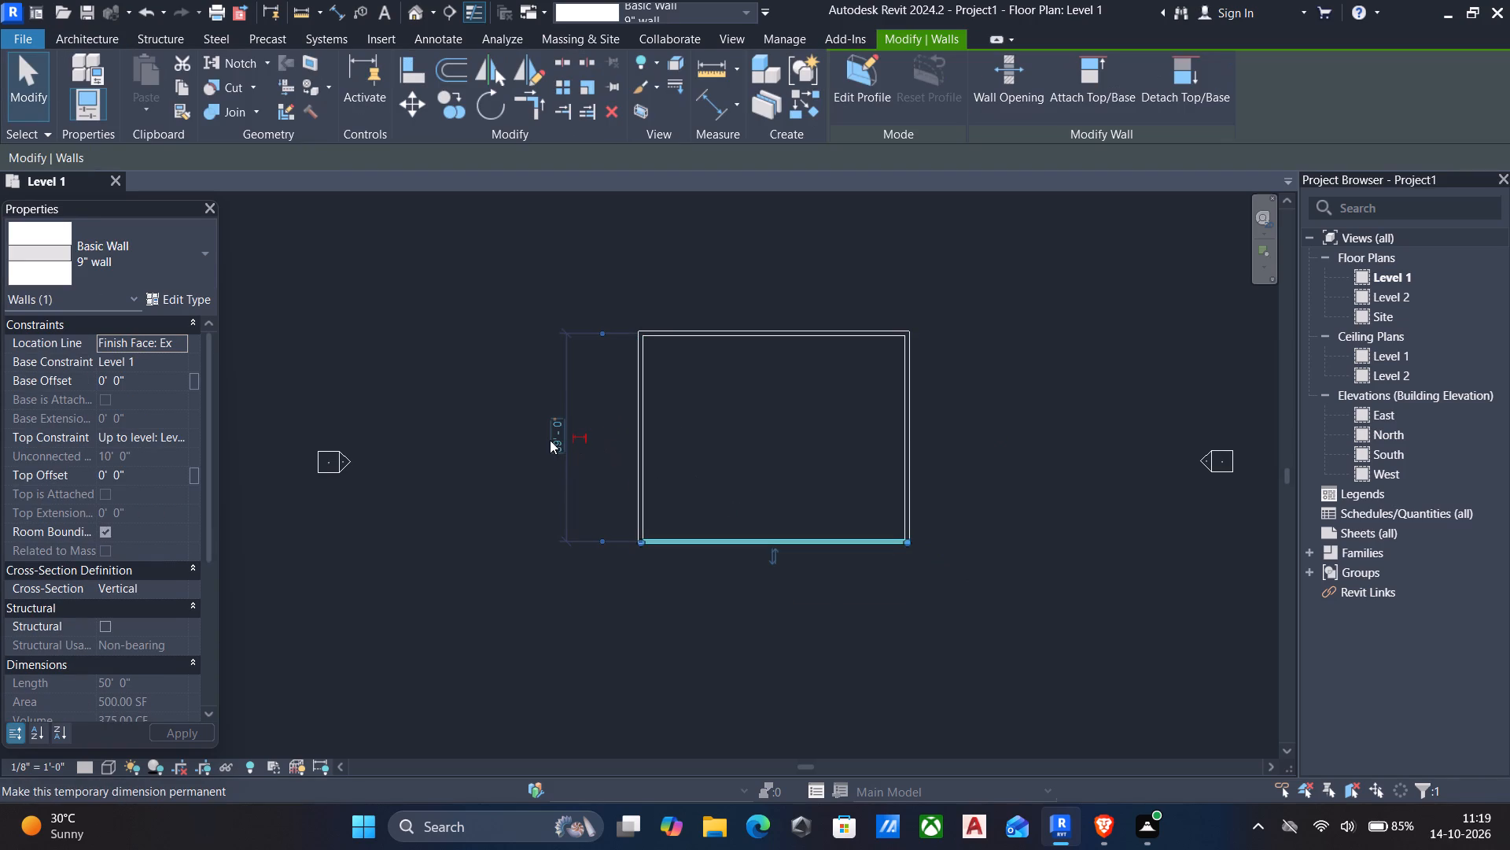
{"action": "left_click", "coordinate": [551, 440]}
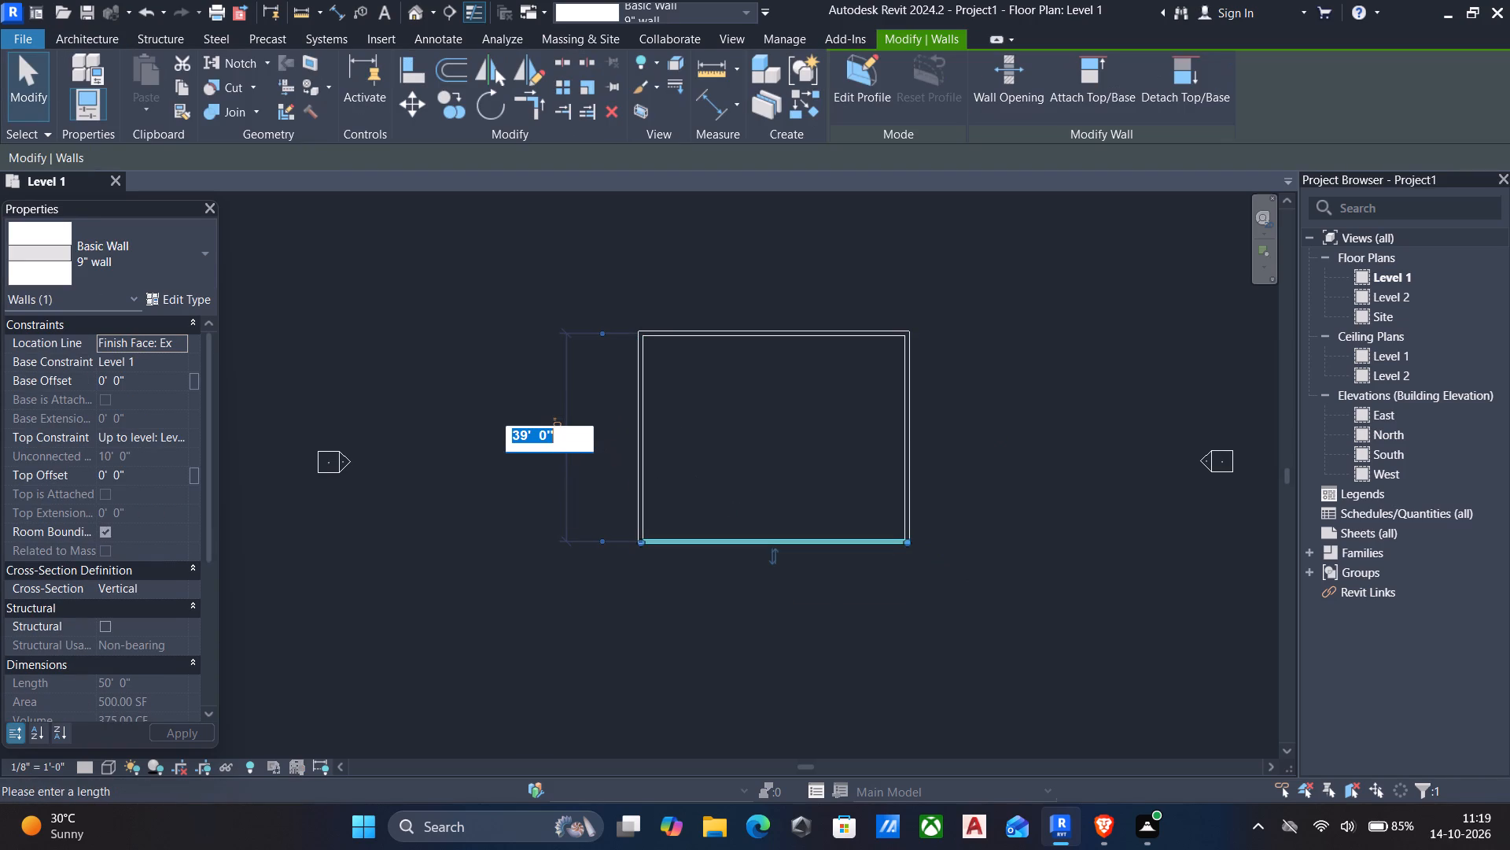
{"action": "type", "text": "50'"}
{"action": "key", "text": "Return"}
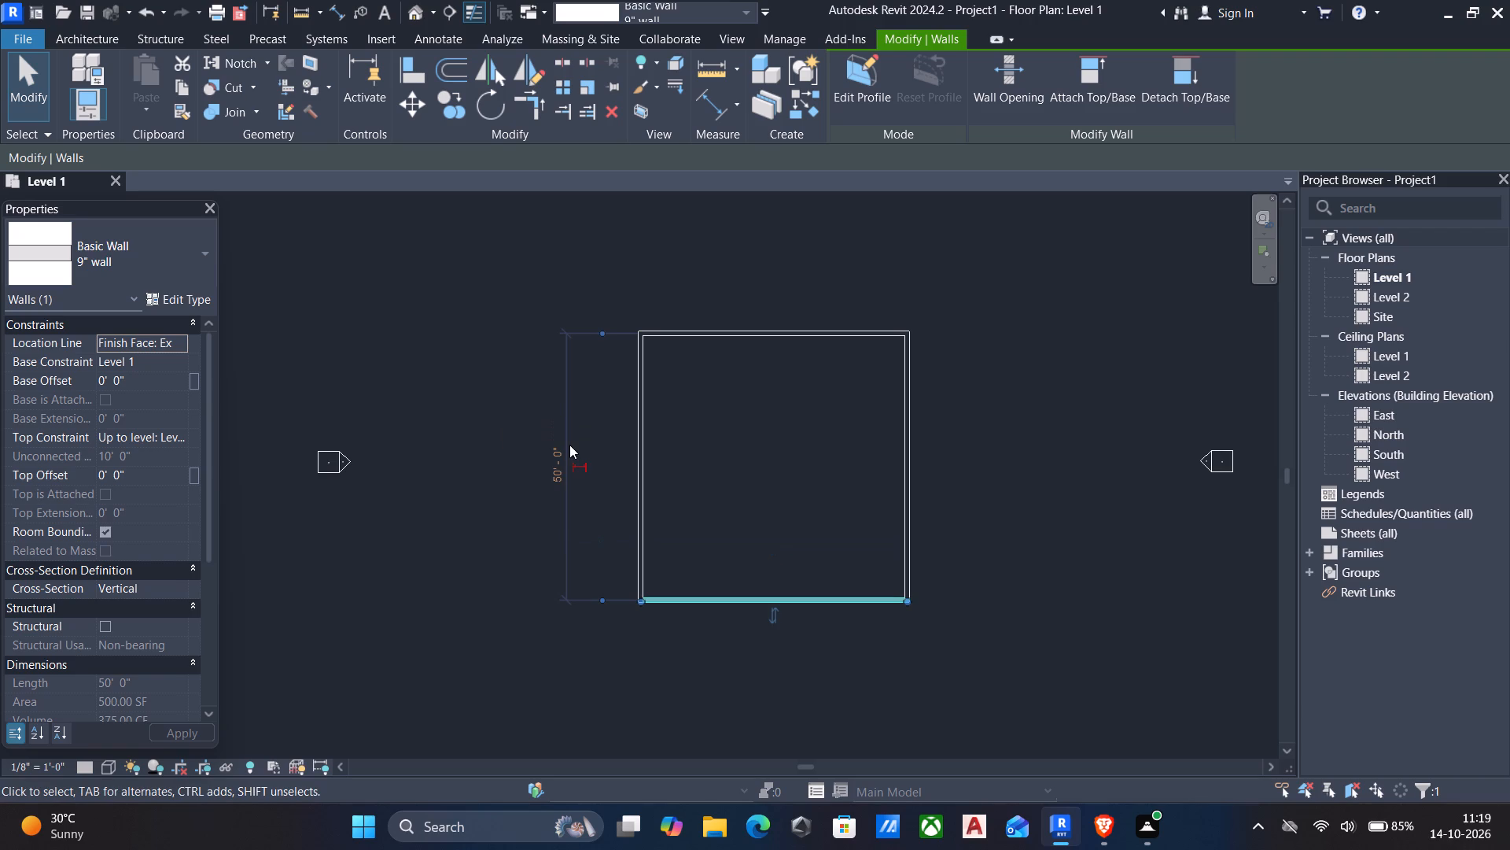
{"action": "key", "text": "Escape"}
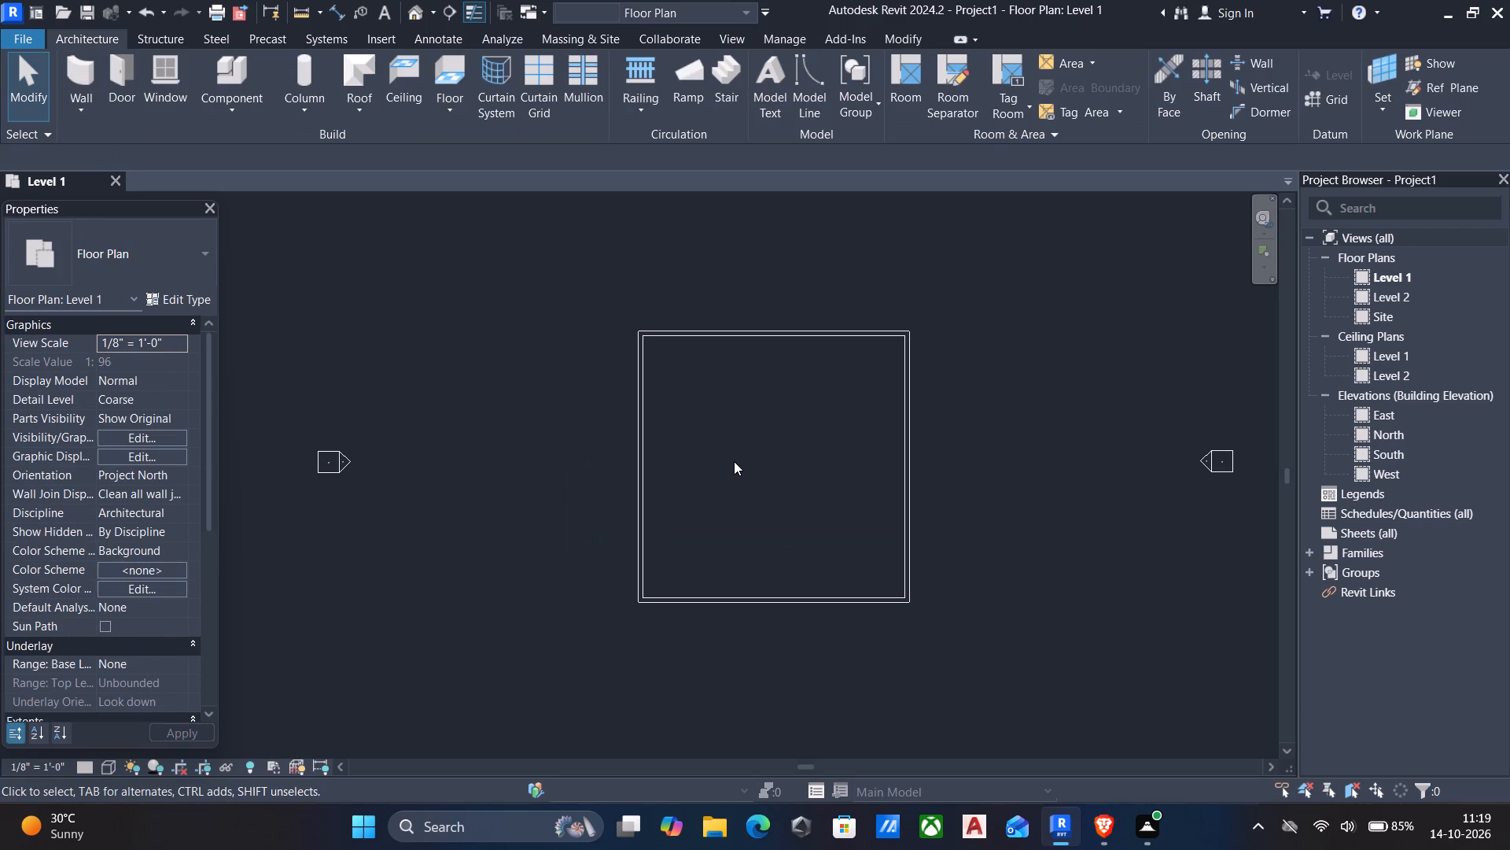
{"action": "key", "text": "Escape"}
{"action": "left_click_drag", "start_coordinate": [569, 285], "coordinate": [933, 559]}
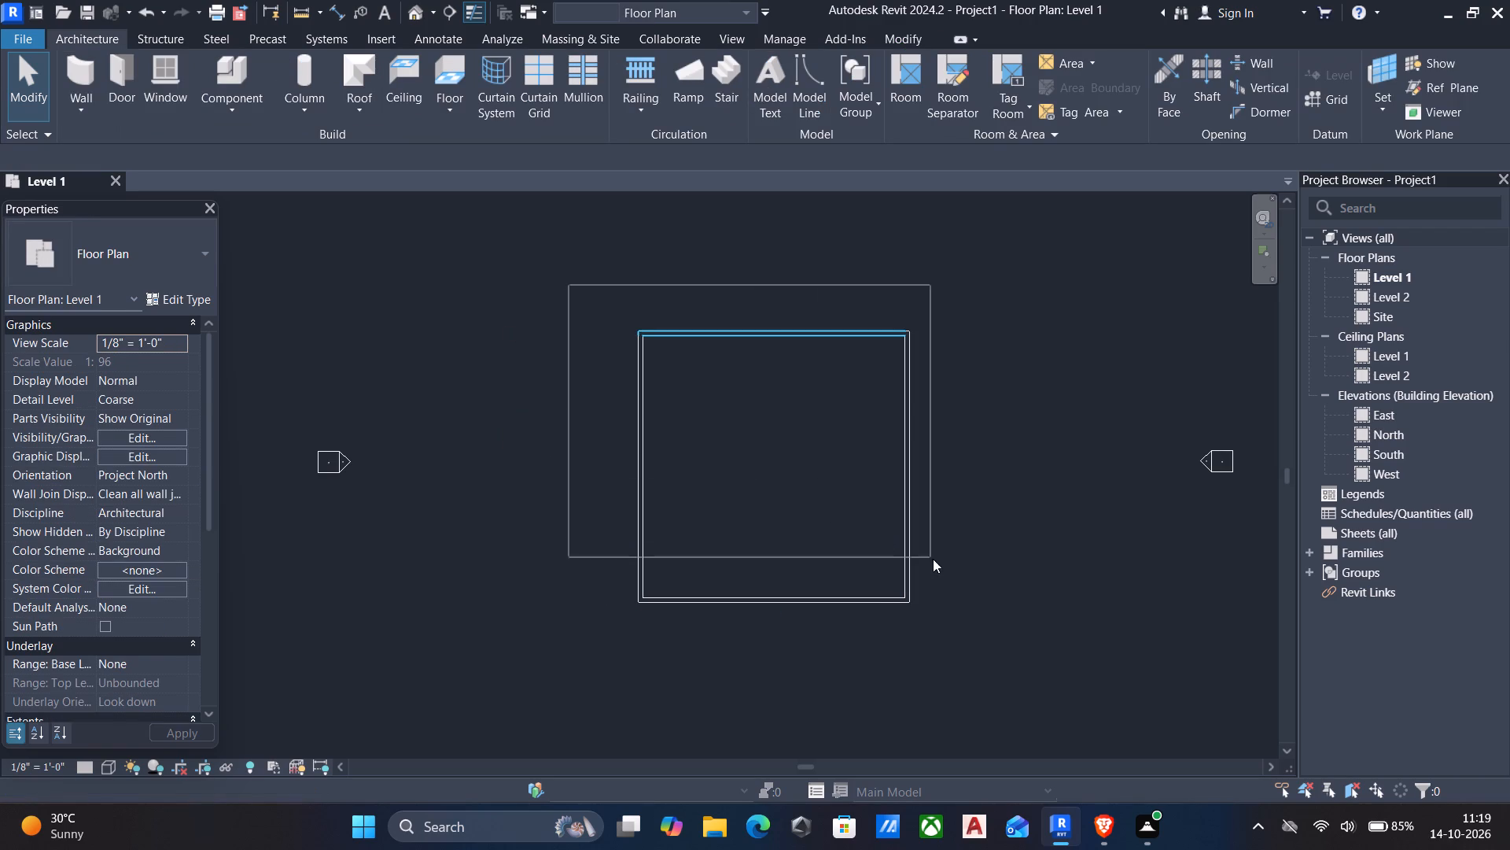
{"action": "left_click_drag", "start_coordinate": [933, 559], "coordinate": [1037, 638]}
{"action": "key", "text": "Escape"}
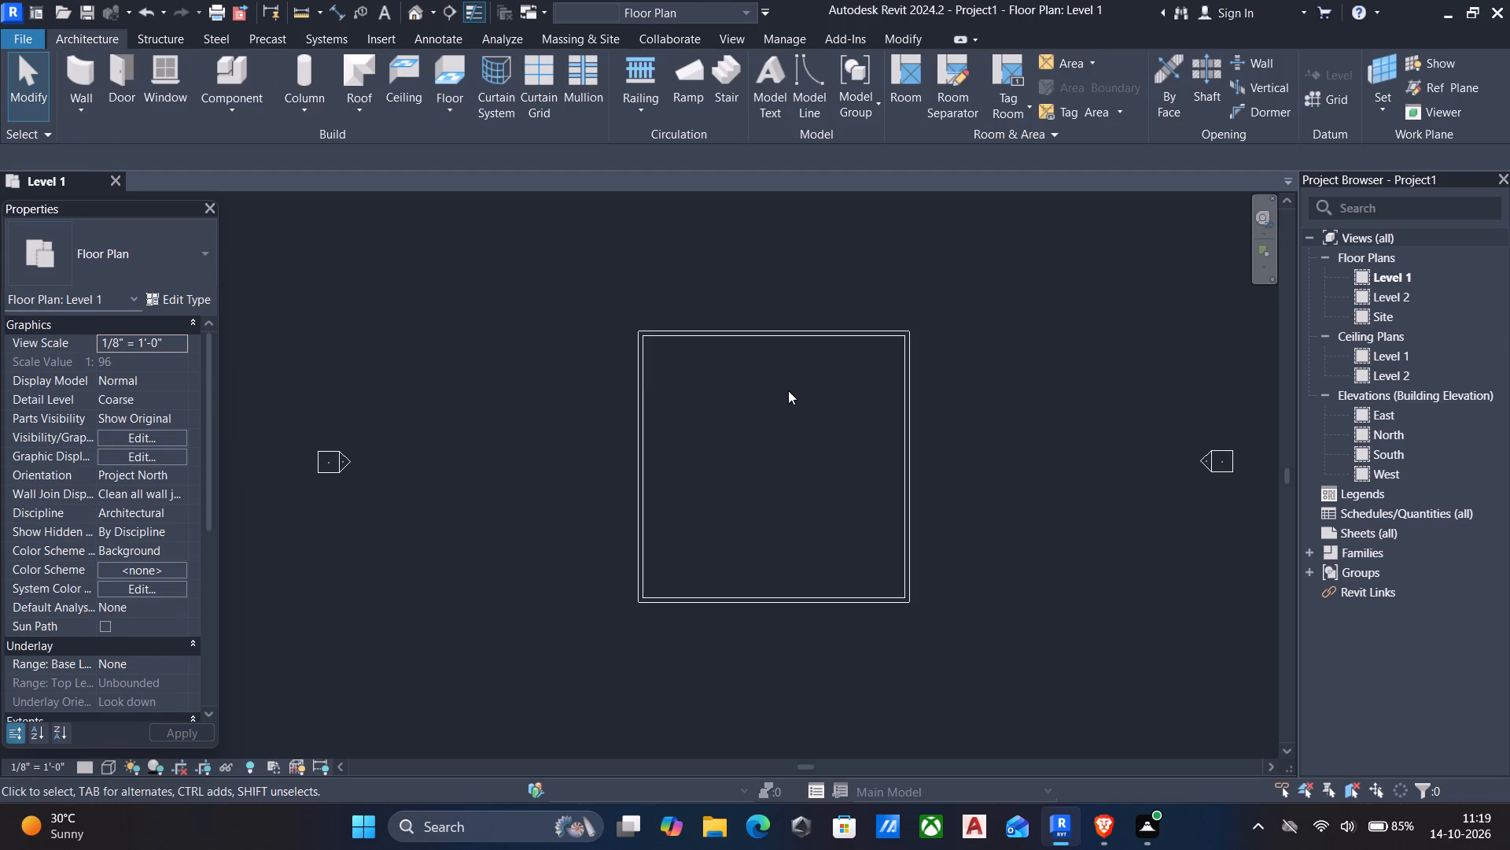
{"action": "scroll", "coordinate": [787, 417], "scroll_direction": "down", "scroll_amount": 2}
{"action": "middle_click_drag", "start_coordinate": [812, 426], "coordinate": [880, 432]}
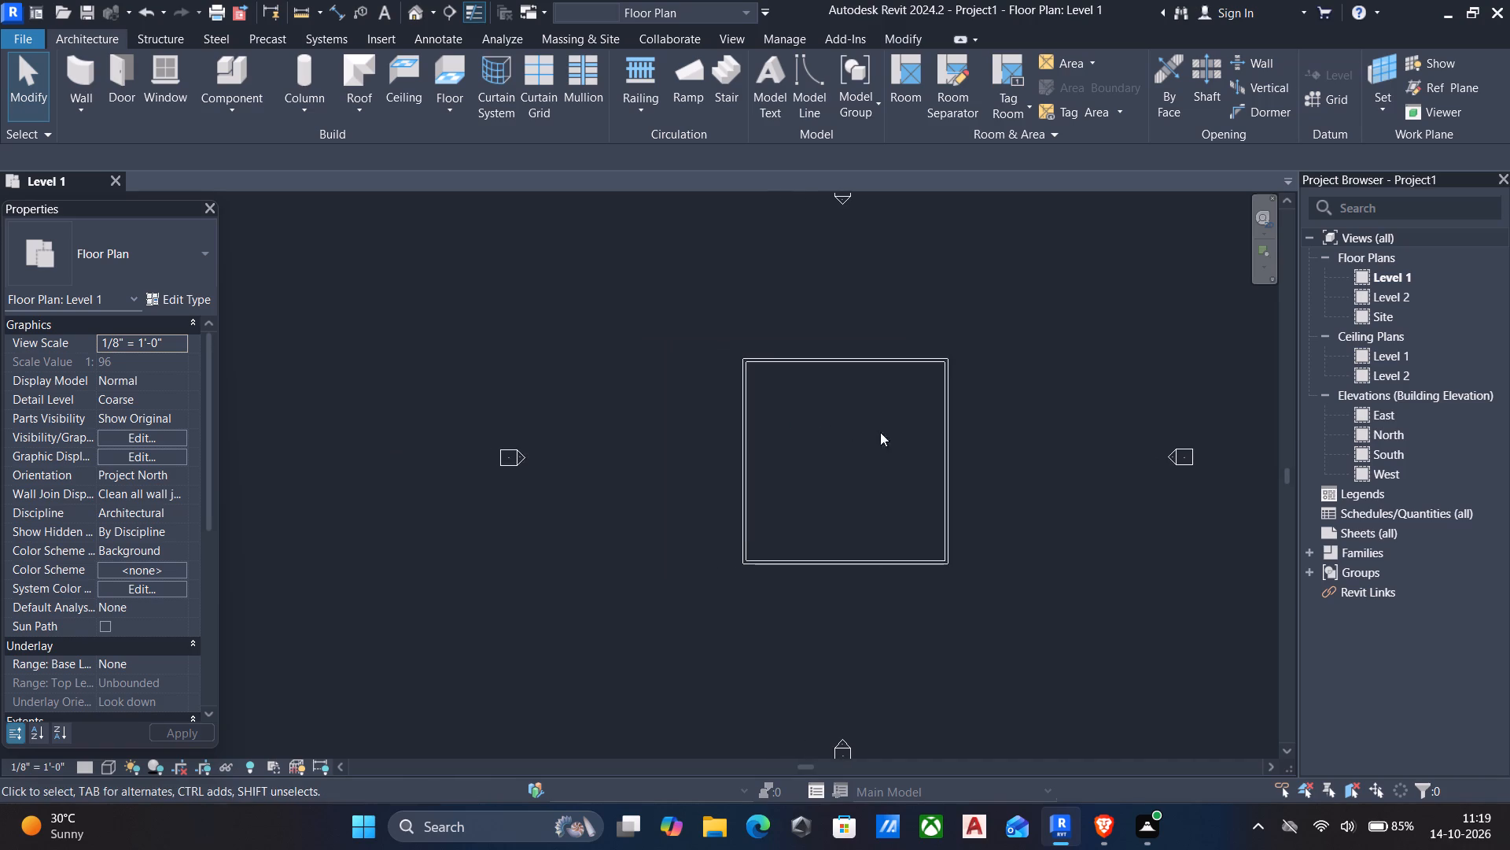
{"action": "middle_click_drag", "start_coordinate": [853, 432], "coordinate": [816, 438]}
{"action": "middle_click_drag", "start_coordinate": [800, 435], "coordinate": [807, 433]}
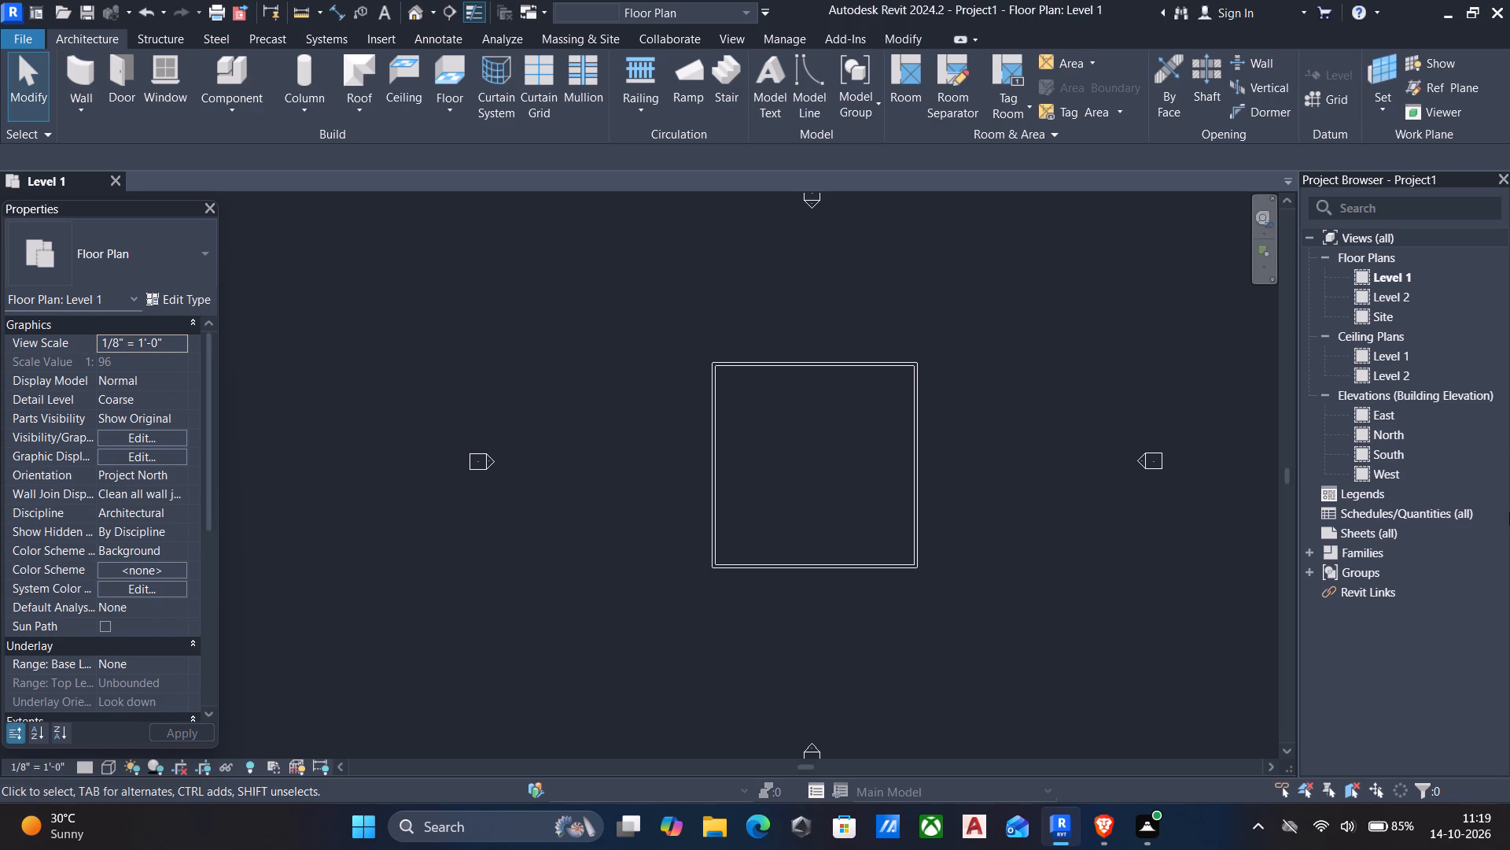
Open the South elevation and set the height of Level 2 above Level 1 to 12'.
{"action": "left_click", "coordinate": [1403, 454]}
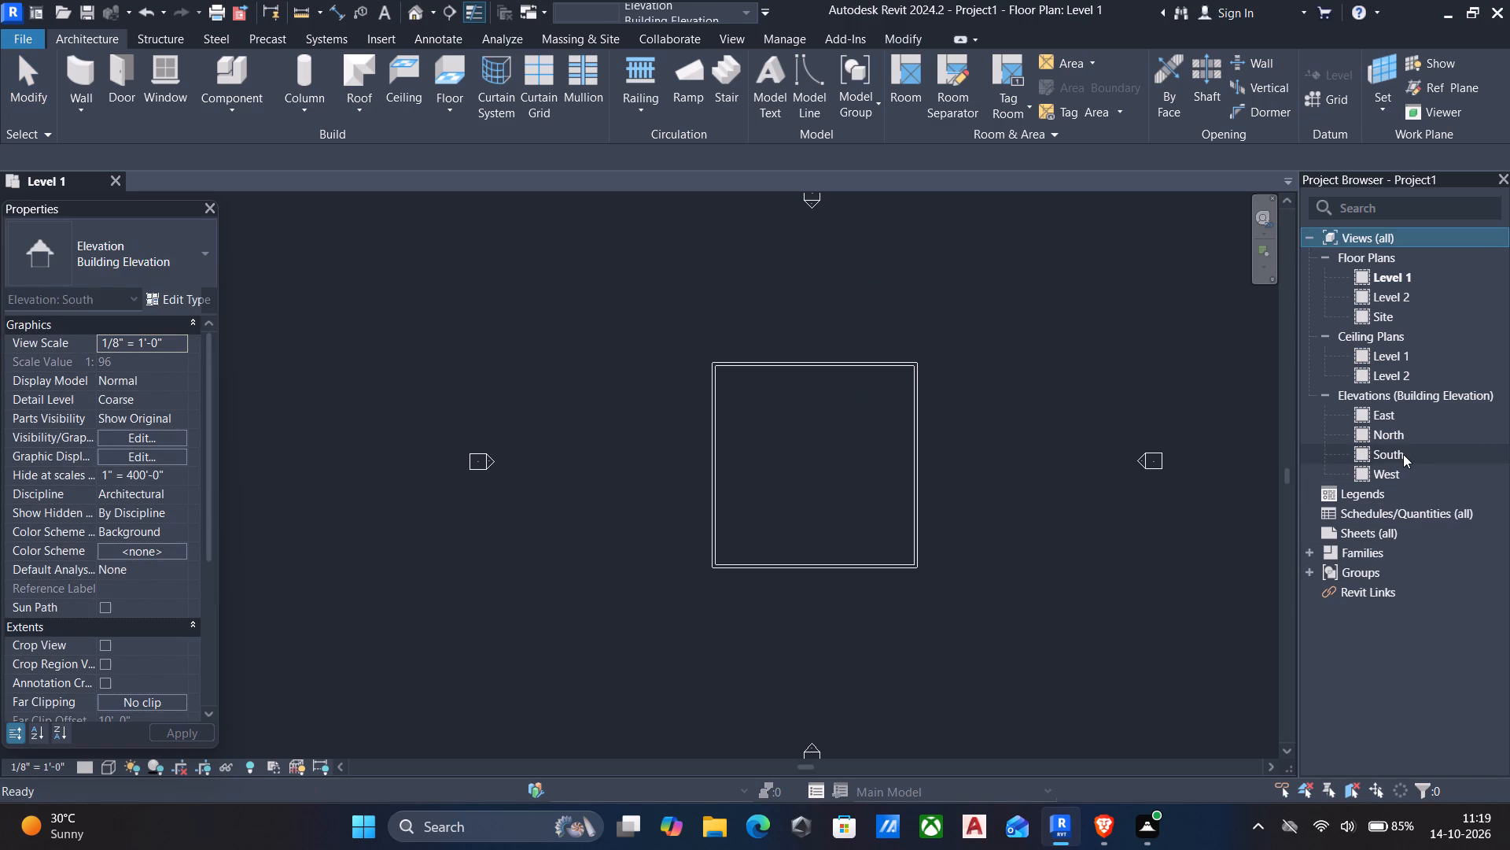
{"action": "double_click", "coordinate": [1403, 454]}
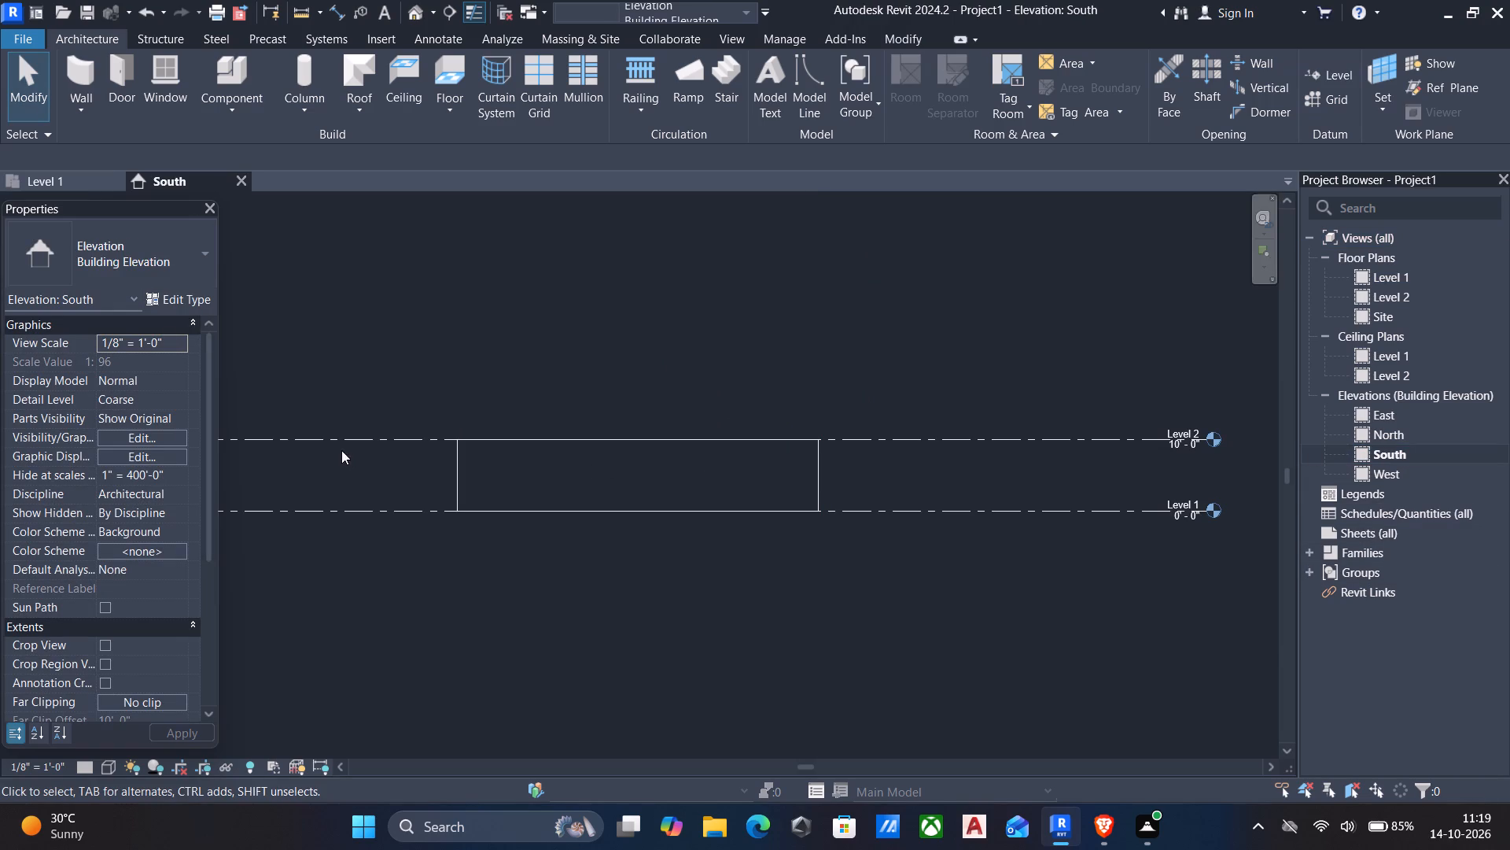
{"action": "left_click", "coordinate": [396, 439]}
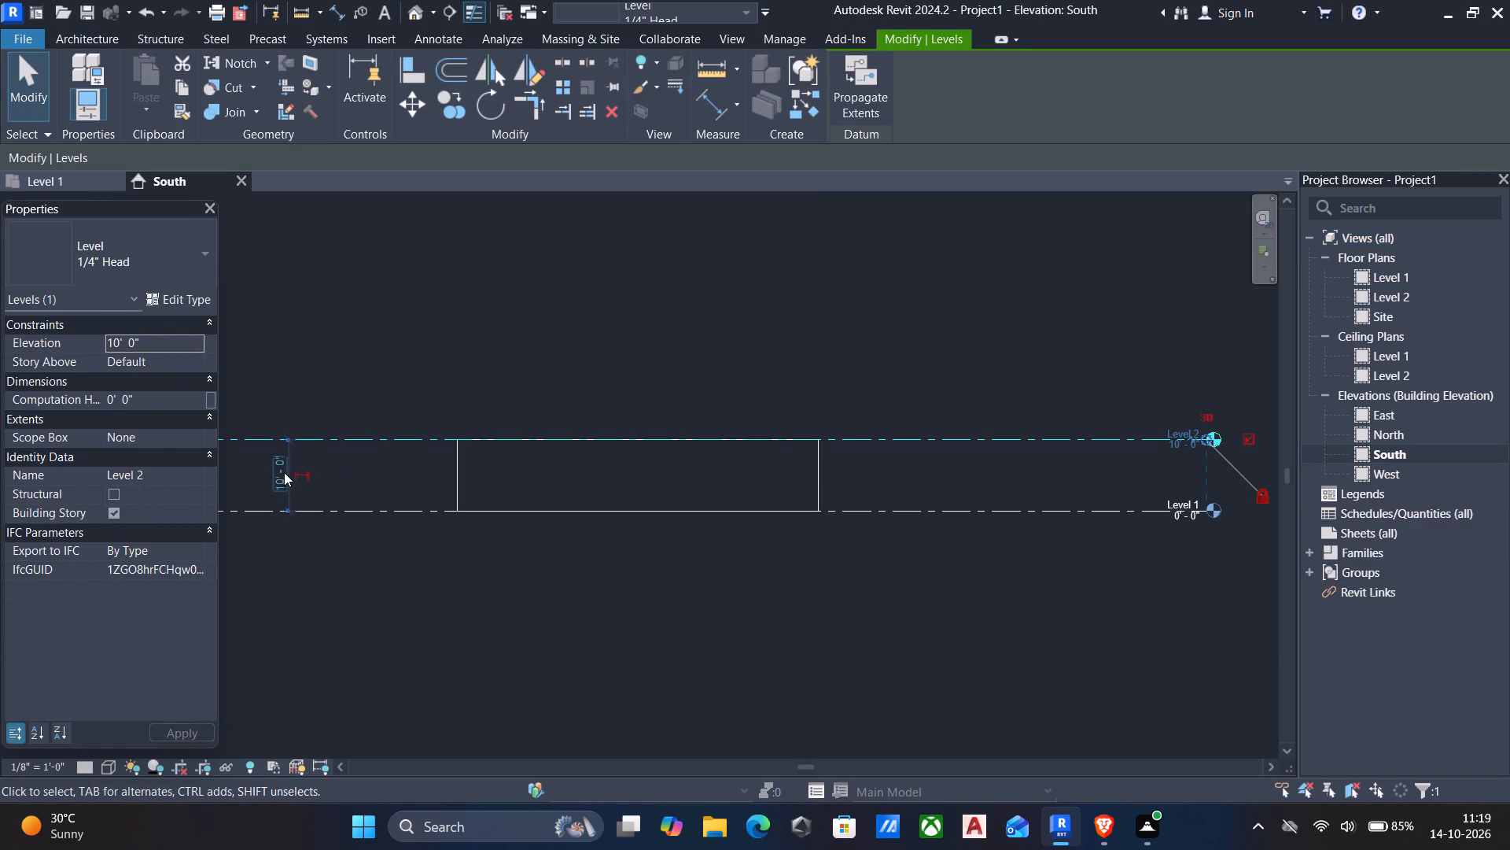
{"action": "left_click", "coordinate": [279, 479]}
{"action": "type", "text": "12'"}
{"action": "key", "text": "Return"}
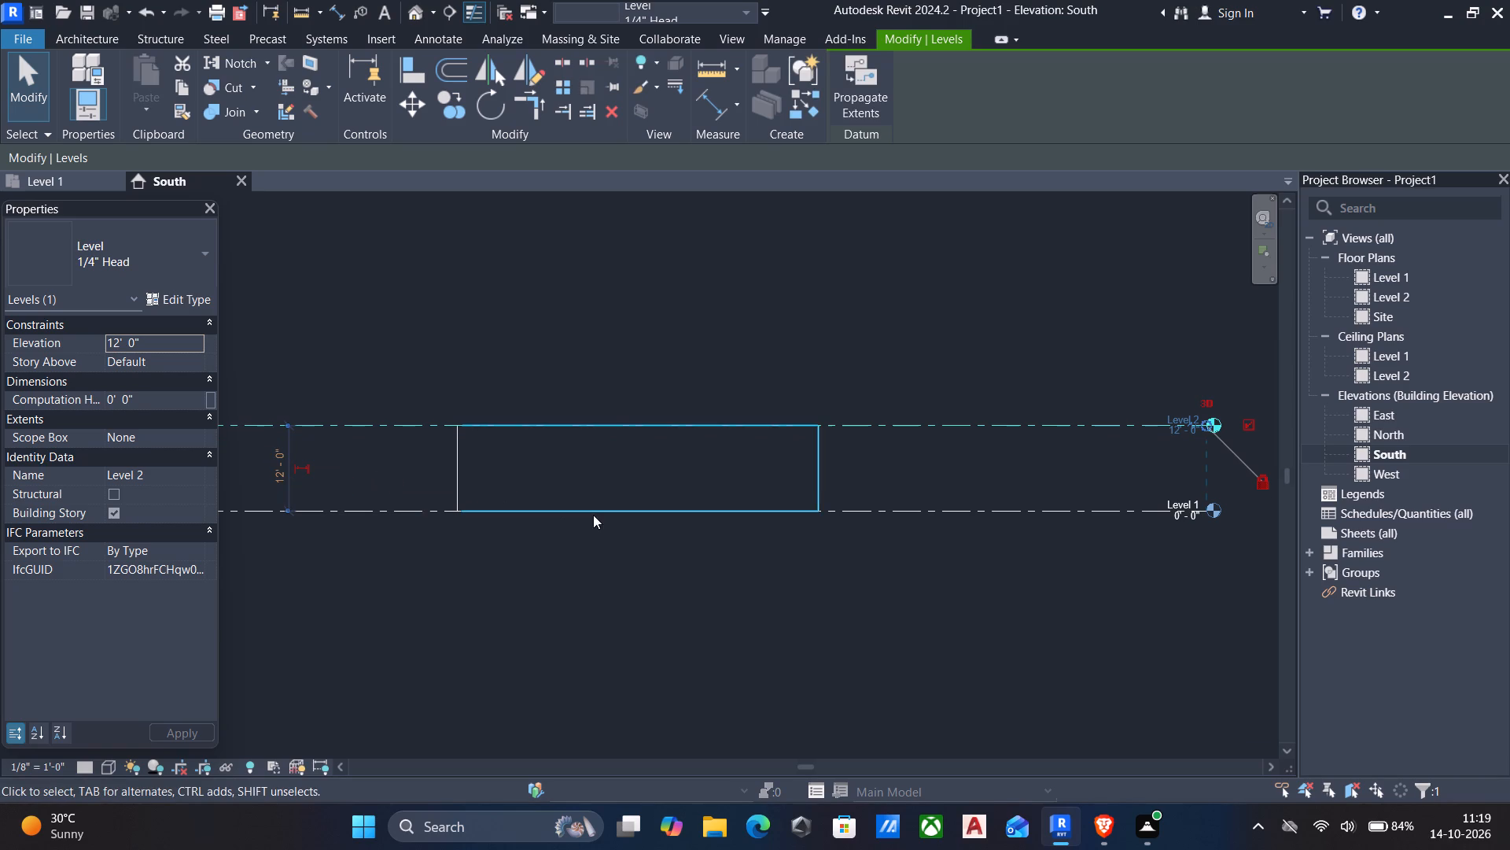
{"action": "key", "text": "Escape"}
Add a new level line across the South elevation, offset 6" above Level 2 and spanning the same length.
{"action": "left_click", "coordinate": [349, 418]}
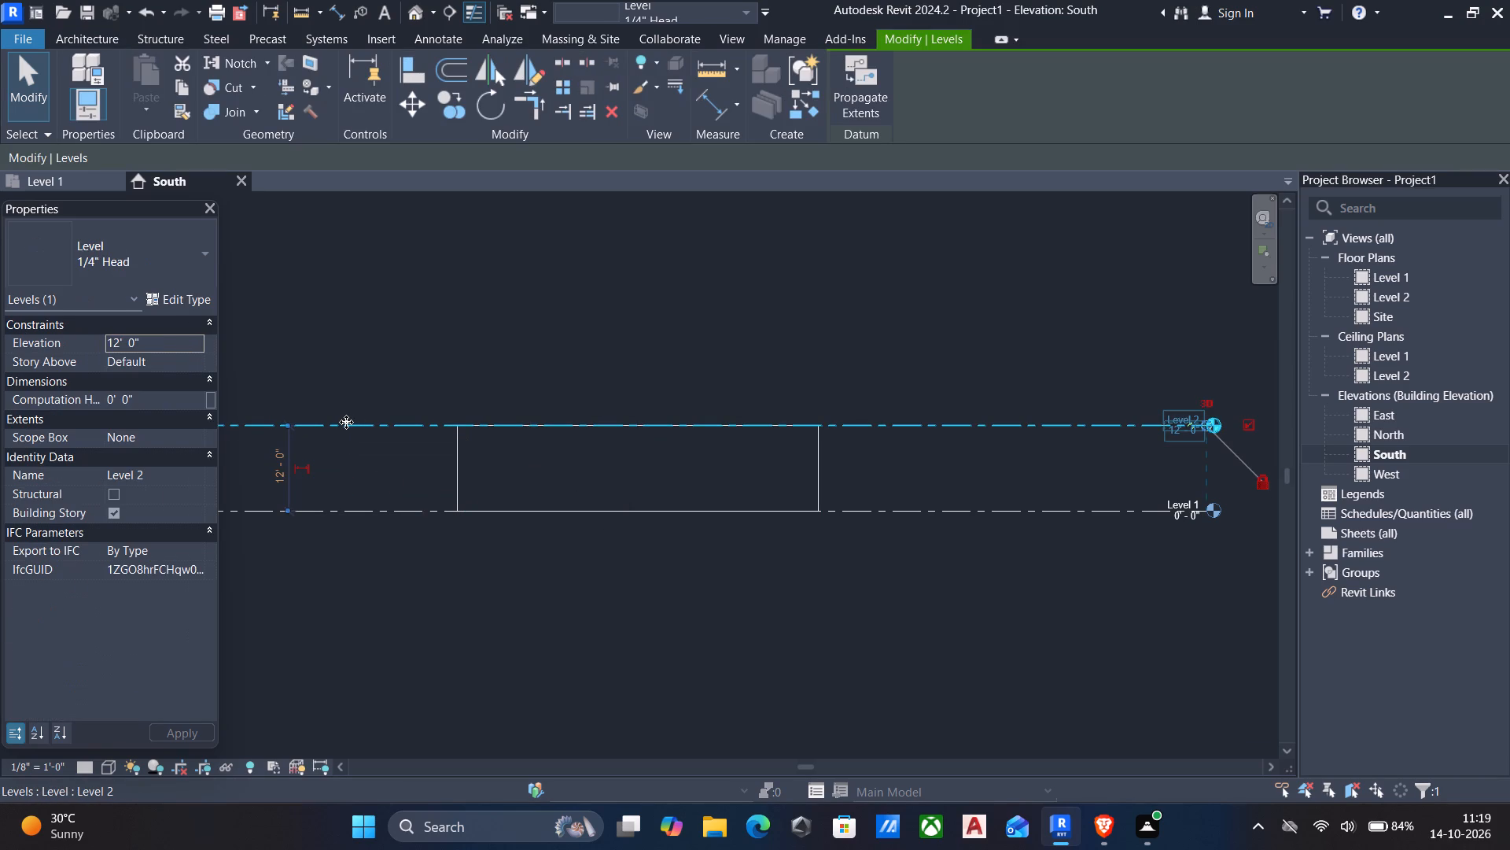
{"action": "type", "text": "cs"}
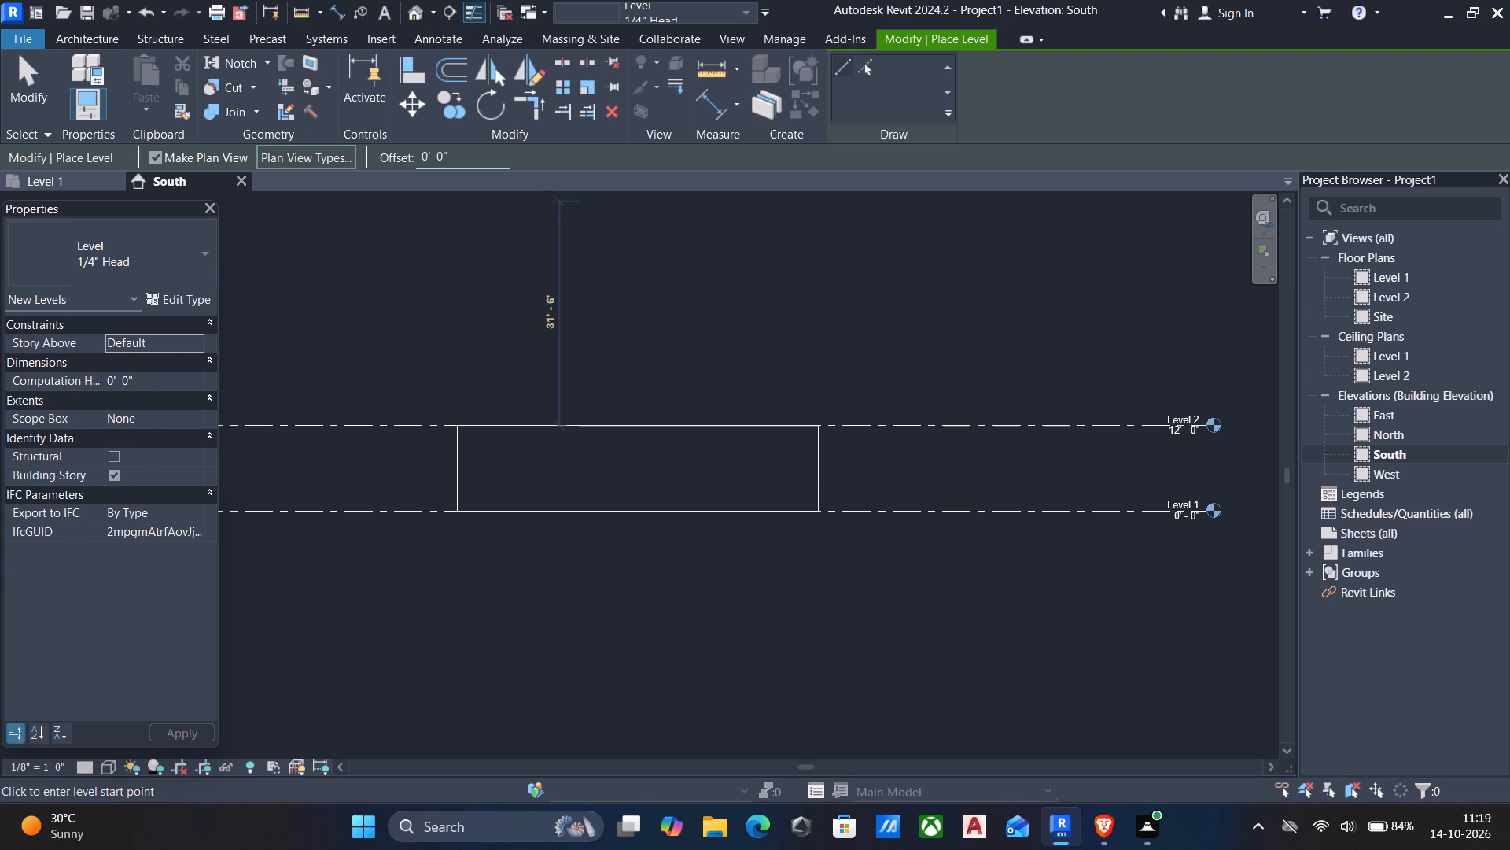
{"action": "left_click_drag", "start_coordinate": [476, 153], "coordinate": [205, 135]}
{"action": "type", "text": "6\""}
{"action": "middle_click_drag", "start_coordinate": [454, 283], "coordinate": [536, 311]}
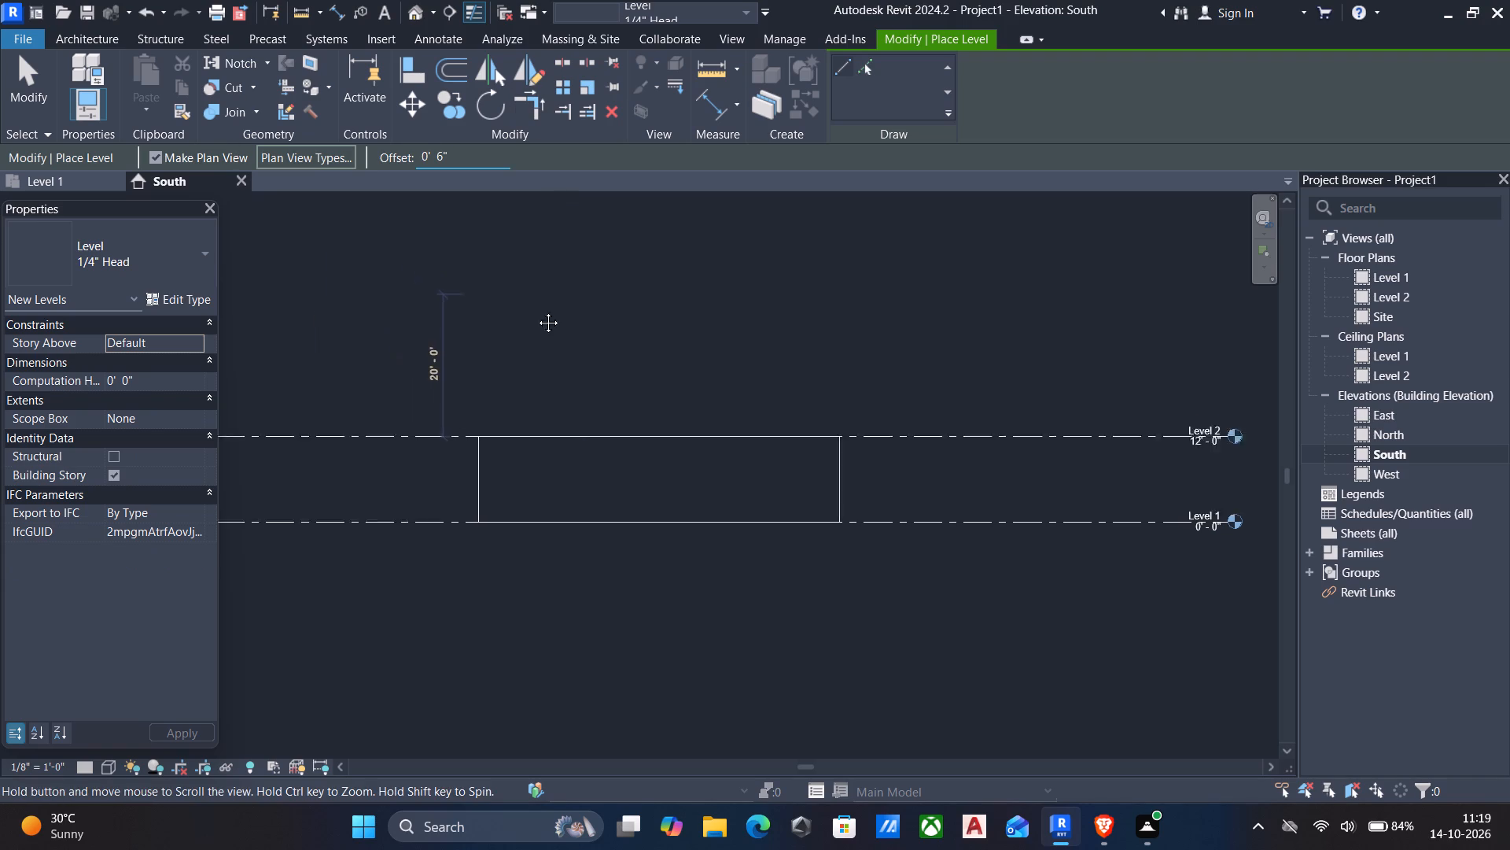
{"action": "middle_click_drag", "start_coordinate": [536, 311], "coordinate": [672, 334]}
{"action": "scroll", "coordinate": [647, 347], "scroll_direction": "down", "scroll_amount": 3}
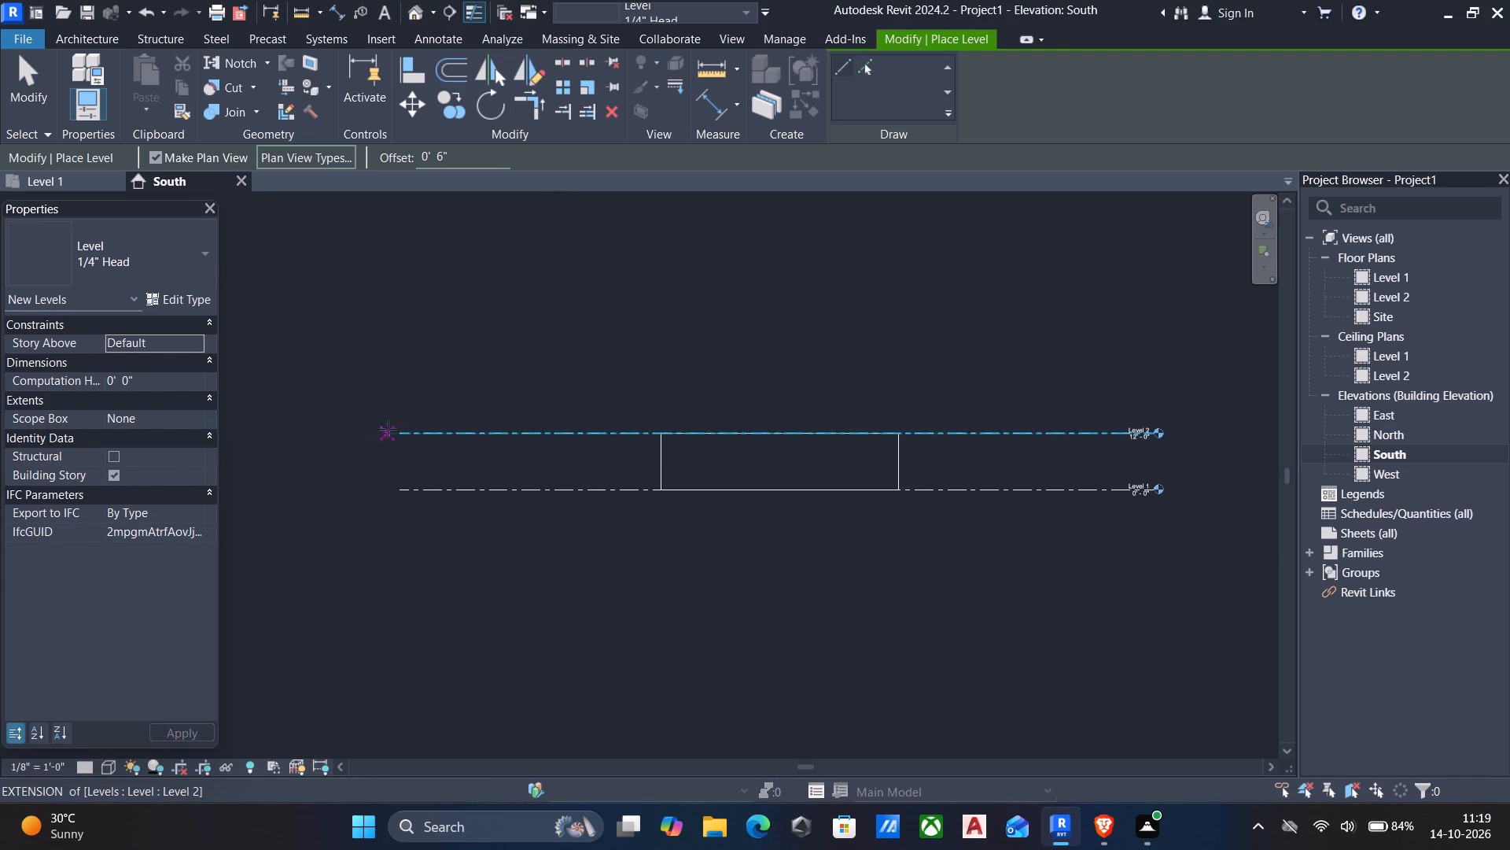
{"action": "left_click", "coordinate": [394, 429]}
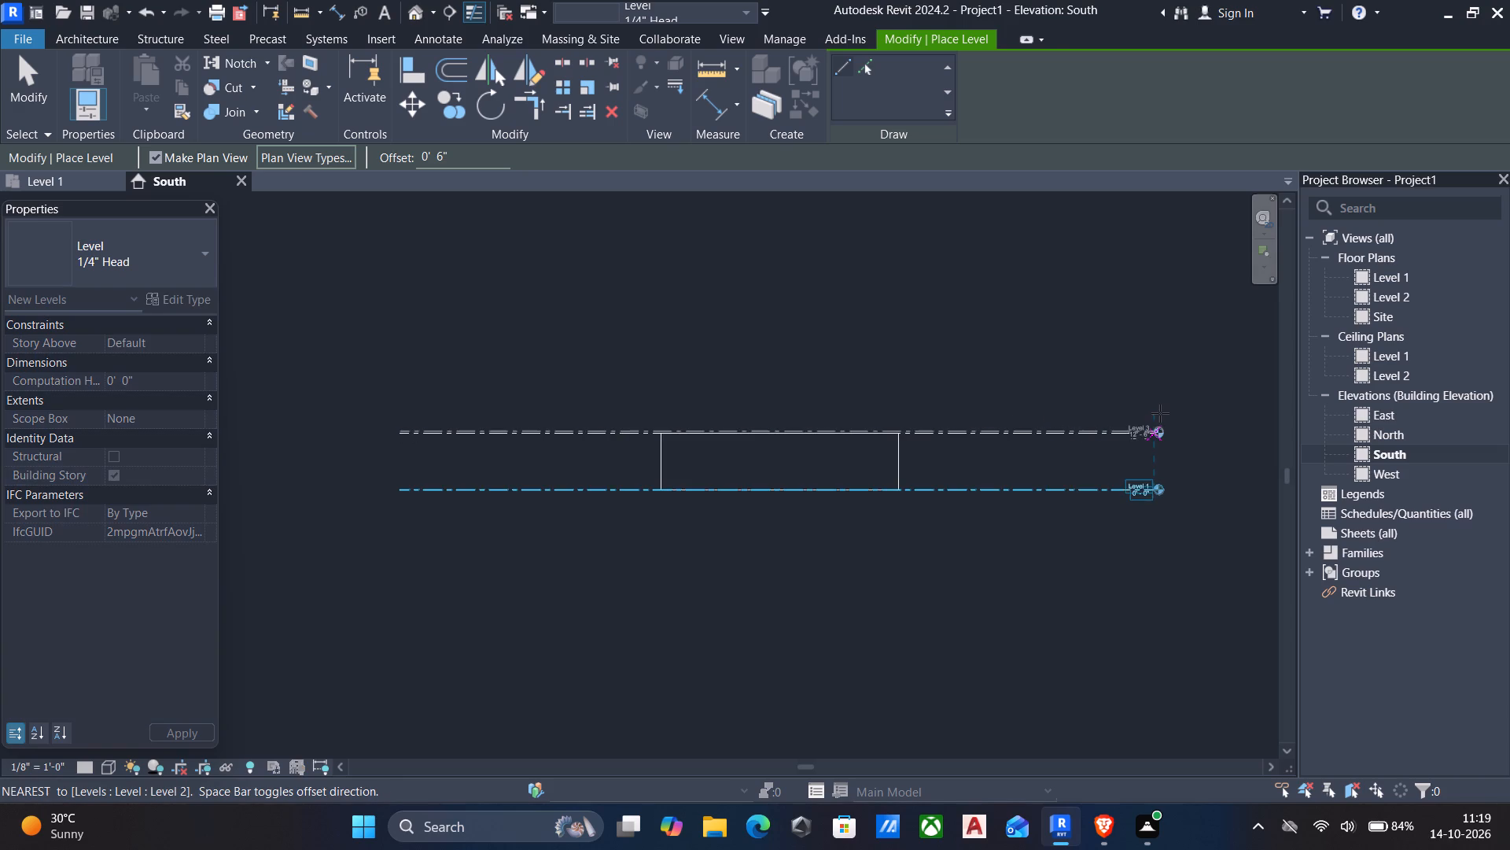
{"action": "scroll", "coordinate": [1162, 413], "scroll_direction": "up", "scroll_amount": 2}
{"action": "left_click", "coordinate": [1148, 413]}
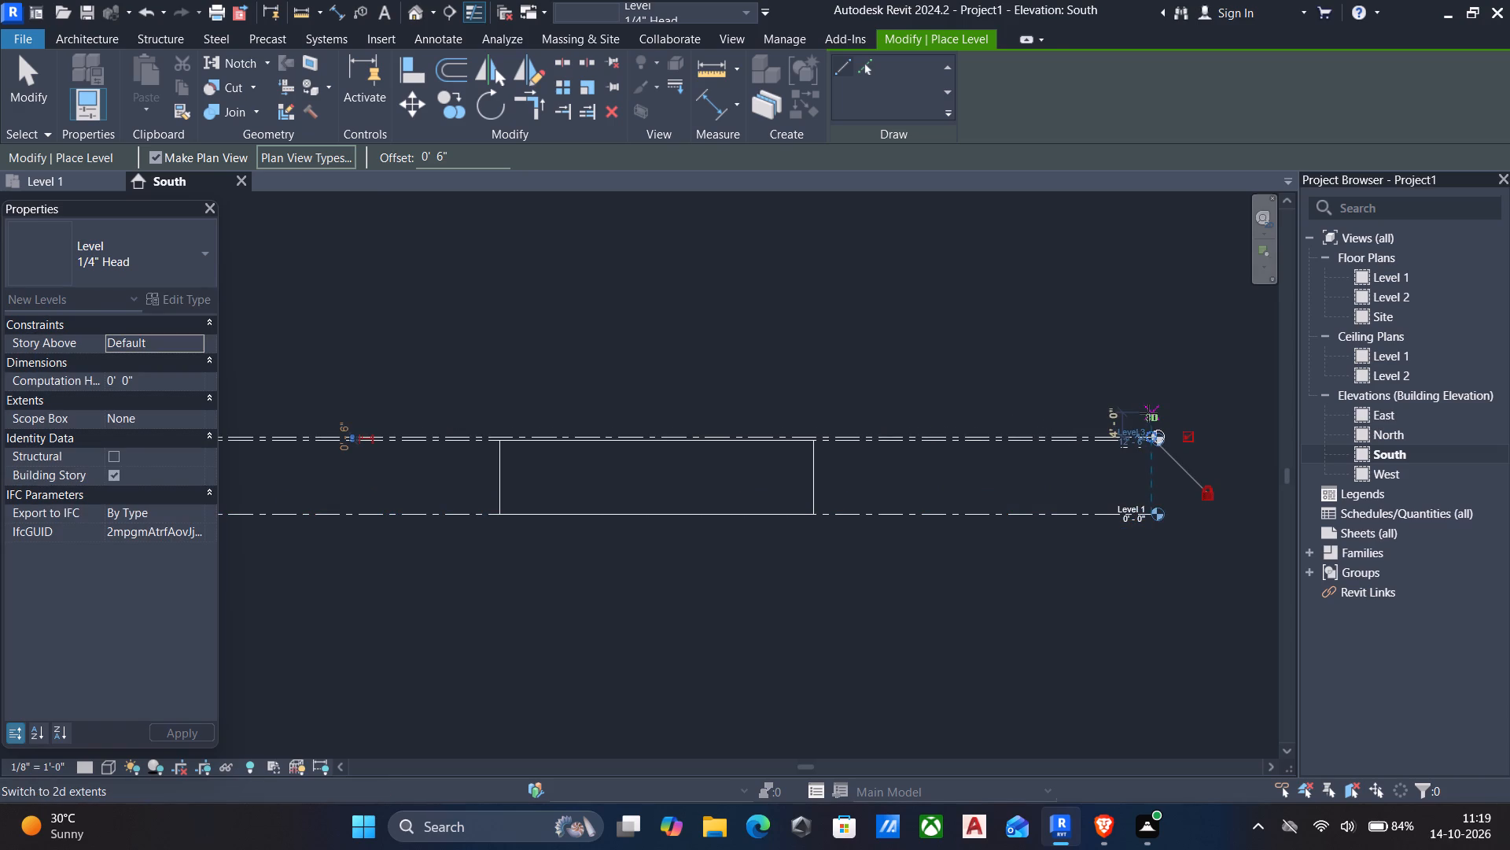
{"action": "key", "text": "Escape"}
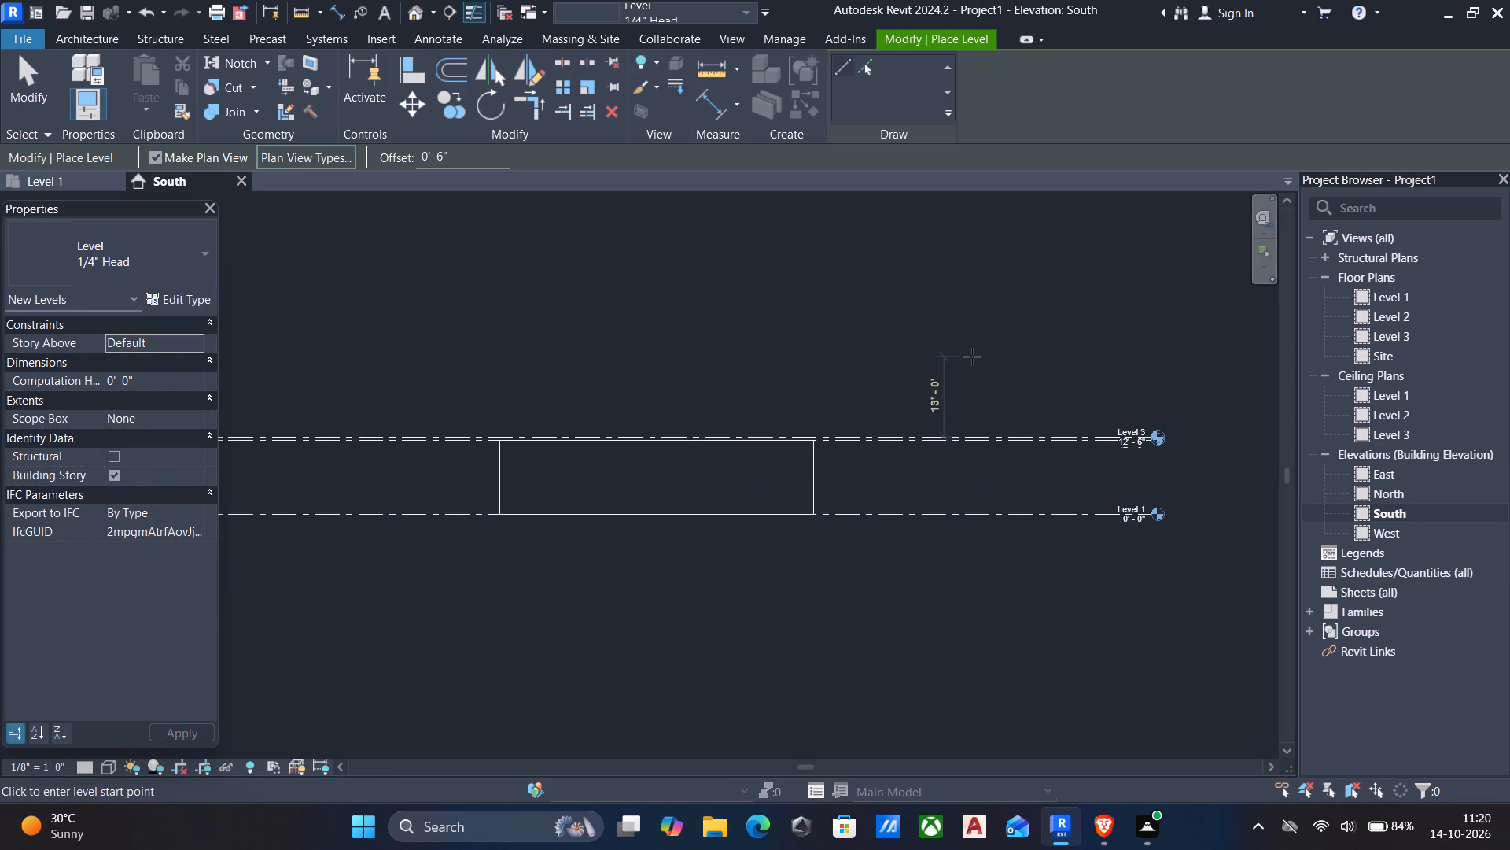
Add another level line with a 10' offset above Level 3, matching the extents of the existing levels.
{"action": "left_click_drag", "start_coordinate": [486, 161], "coordinate": [127, 124]}
{"action": "type", "text": "10'"}
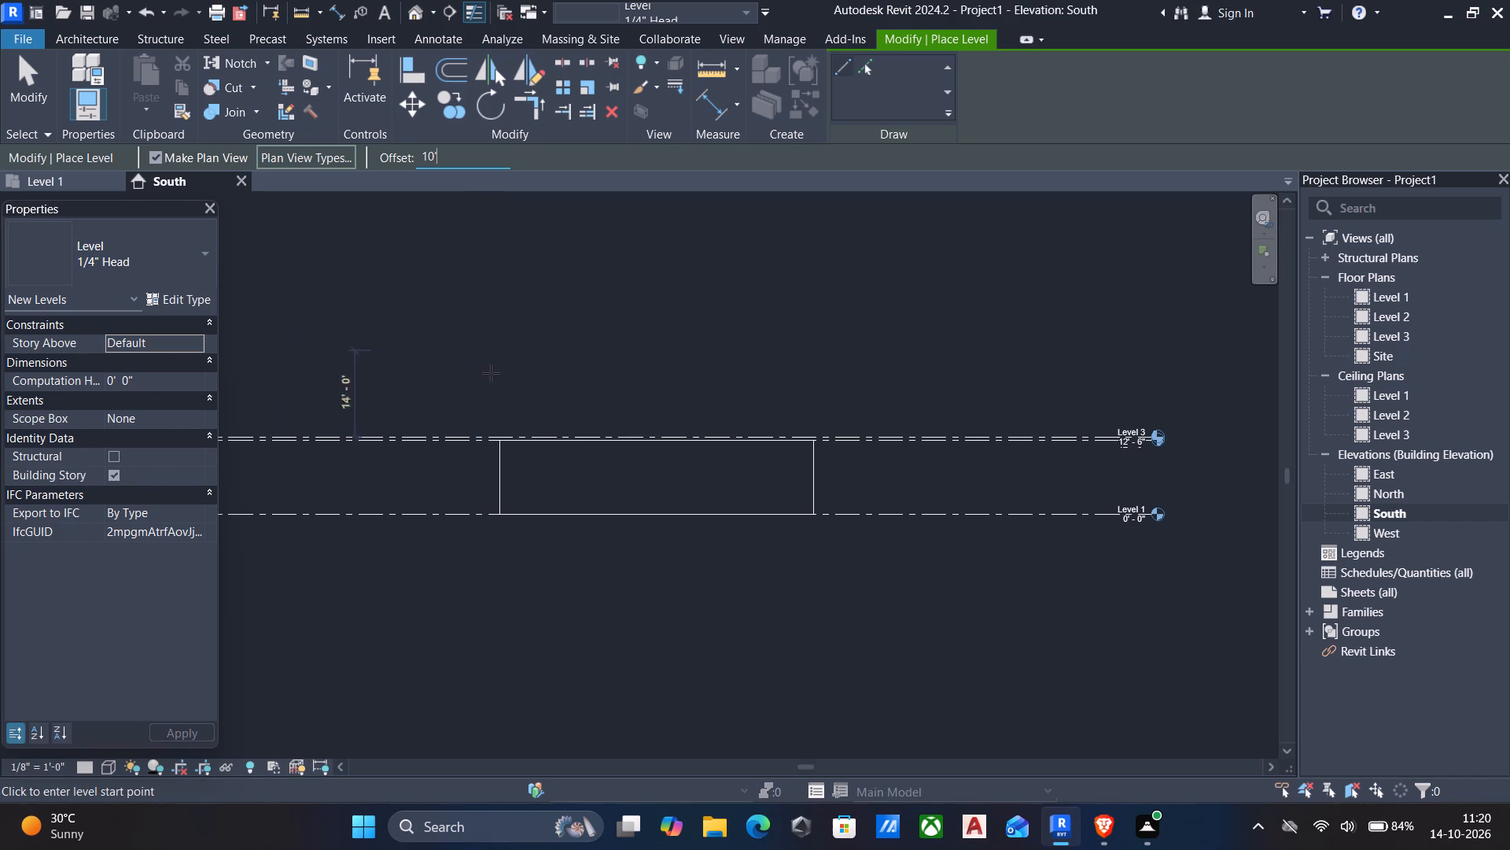
{"action": "scroll", "coordinate": [776, 407], "scroll_direction": "down", "scroll_amount": 3}
{"action": "scroll", "coordinate": [378, 375], "scroll_direction": "up", "scroll_amount": 5}
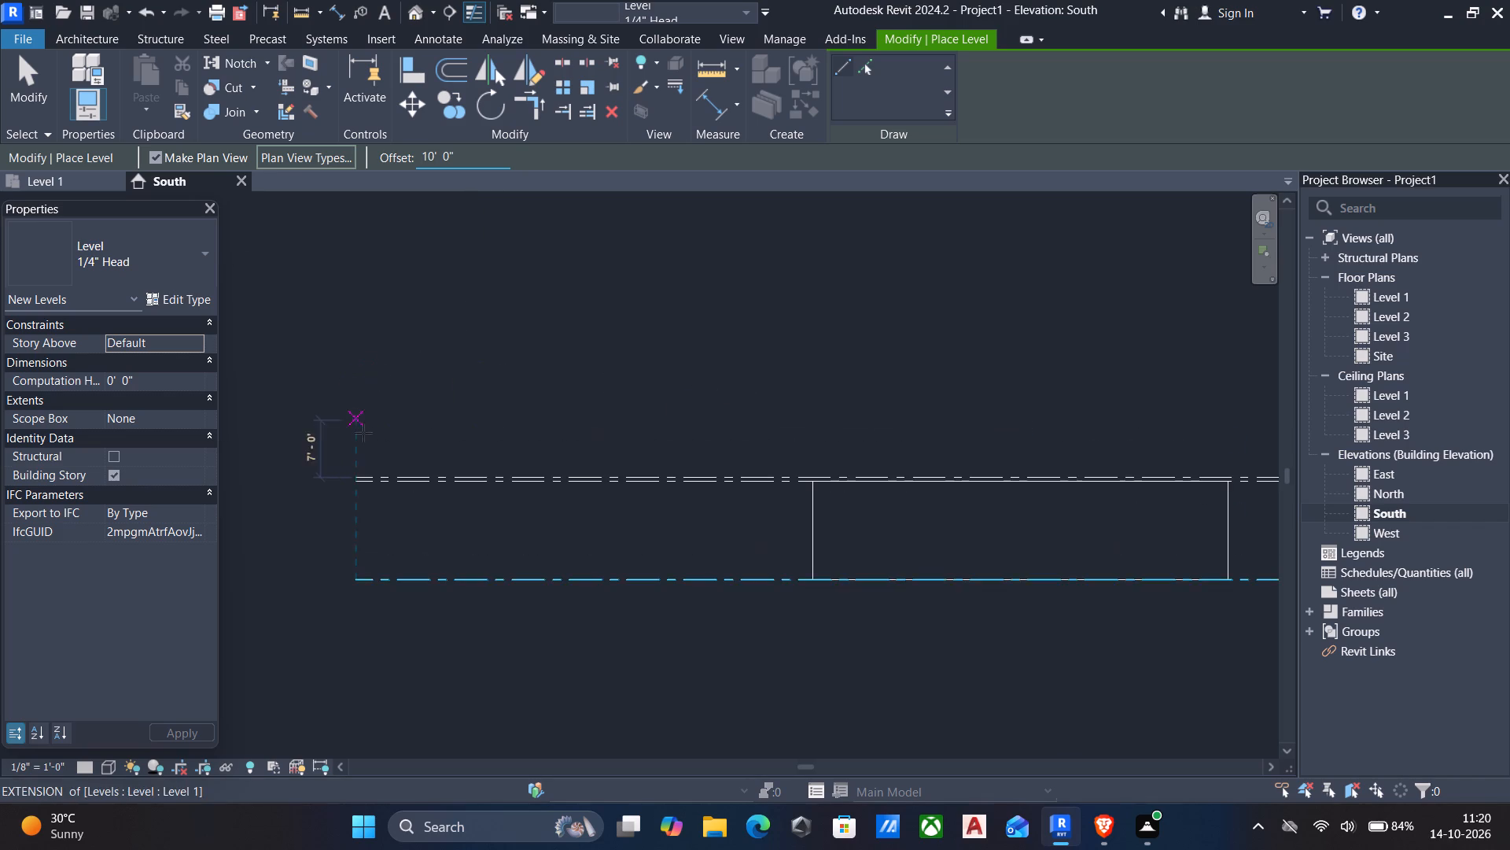
{"action": "scroll", "coordinate": [364, 440], "scroll_direction": "up", "scroll_amount": 5}
{"action": "left_click", "coordinate": [339, 507]}
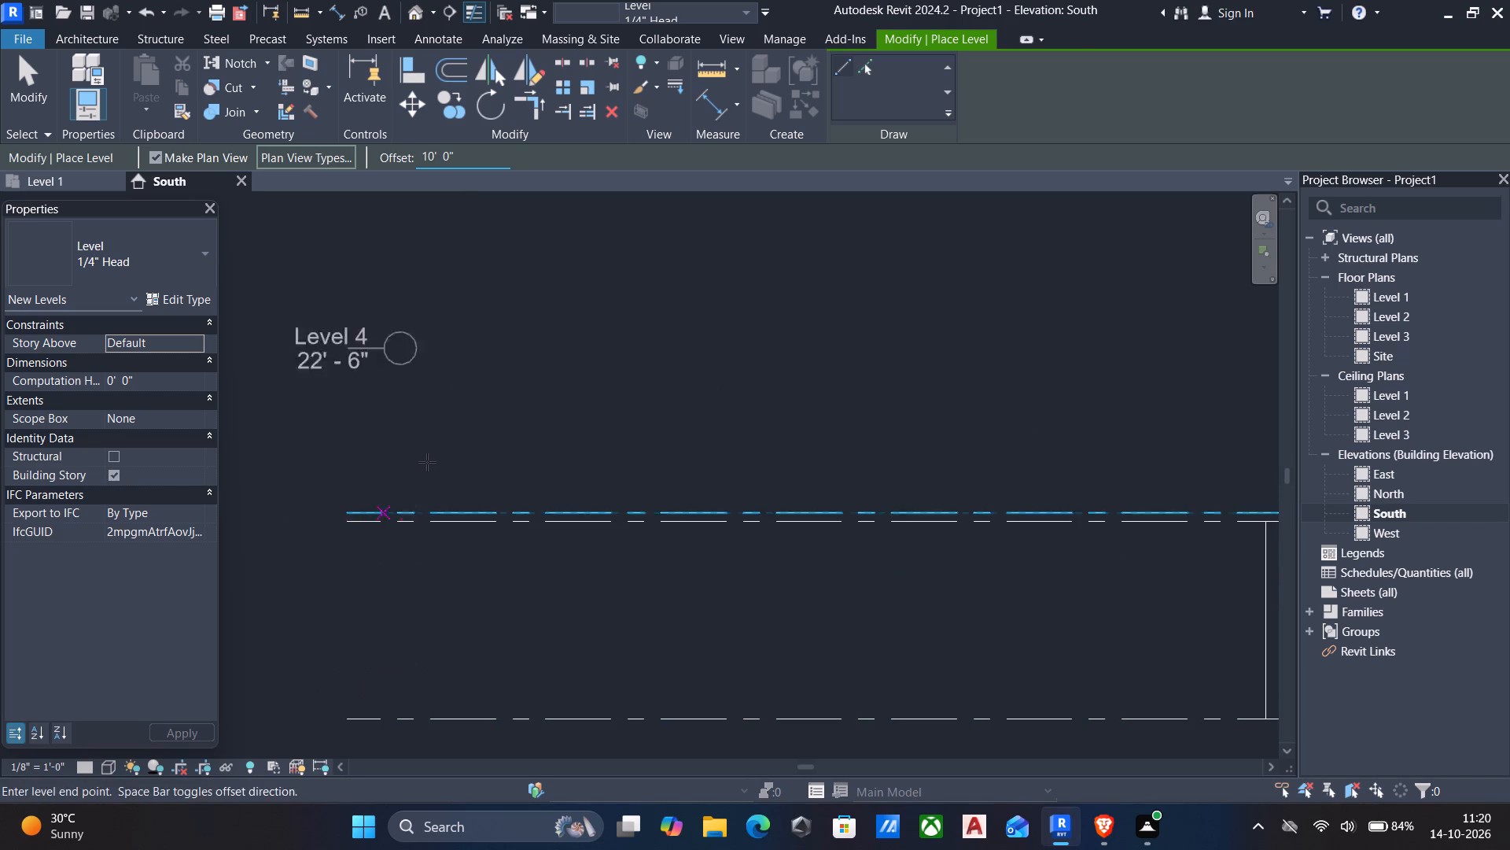
{"action": "scroll", "coordinate": [444, 457], "scroll_direction": "down", "scroll_amount": 5}
{"action": "scroll", "coordinate": [659, 416], "scroll_direction": "down", "scroll_amount": 5}
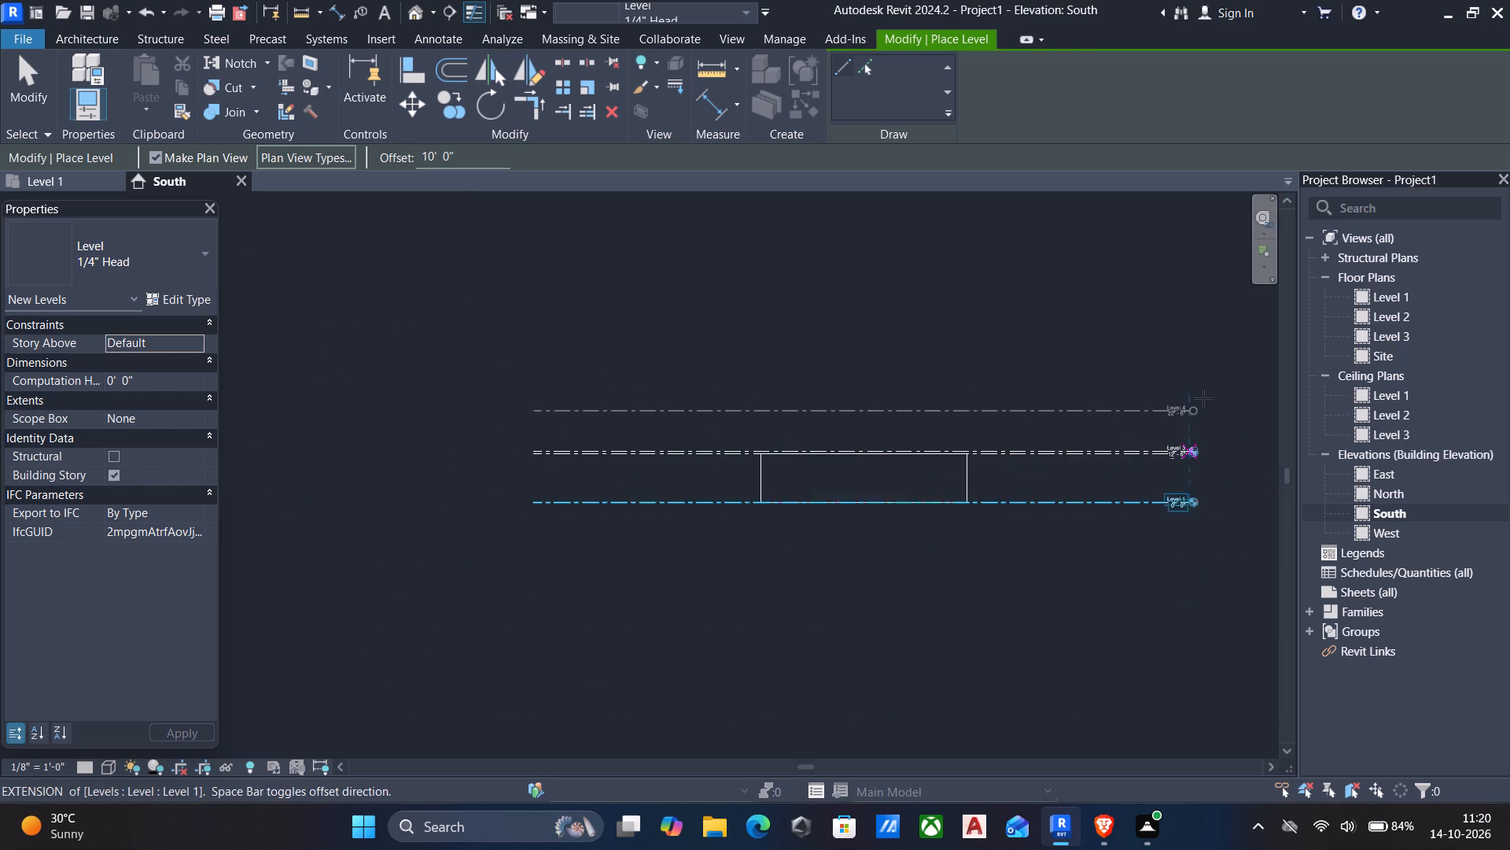
{"action": "left_click", "coordinate": [1187, 405]}
{"action": "key", "text": "Escape"}
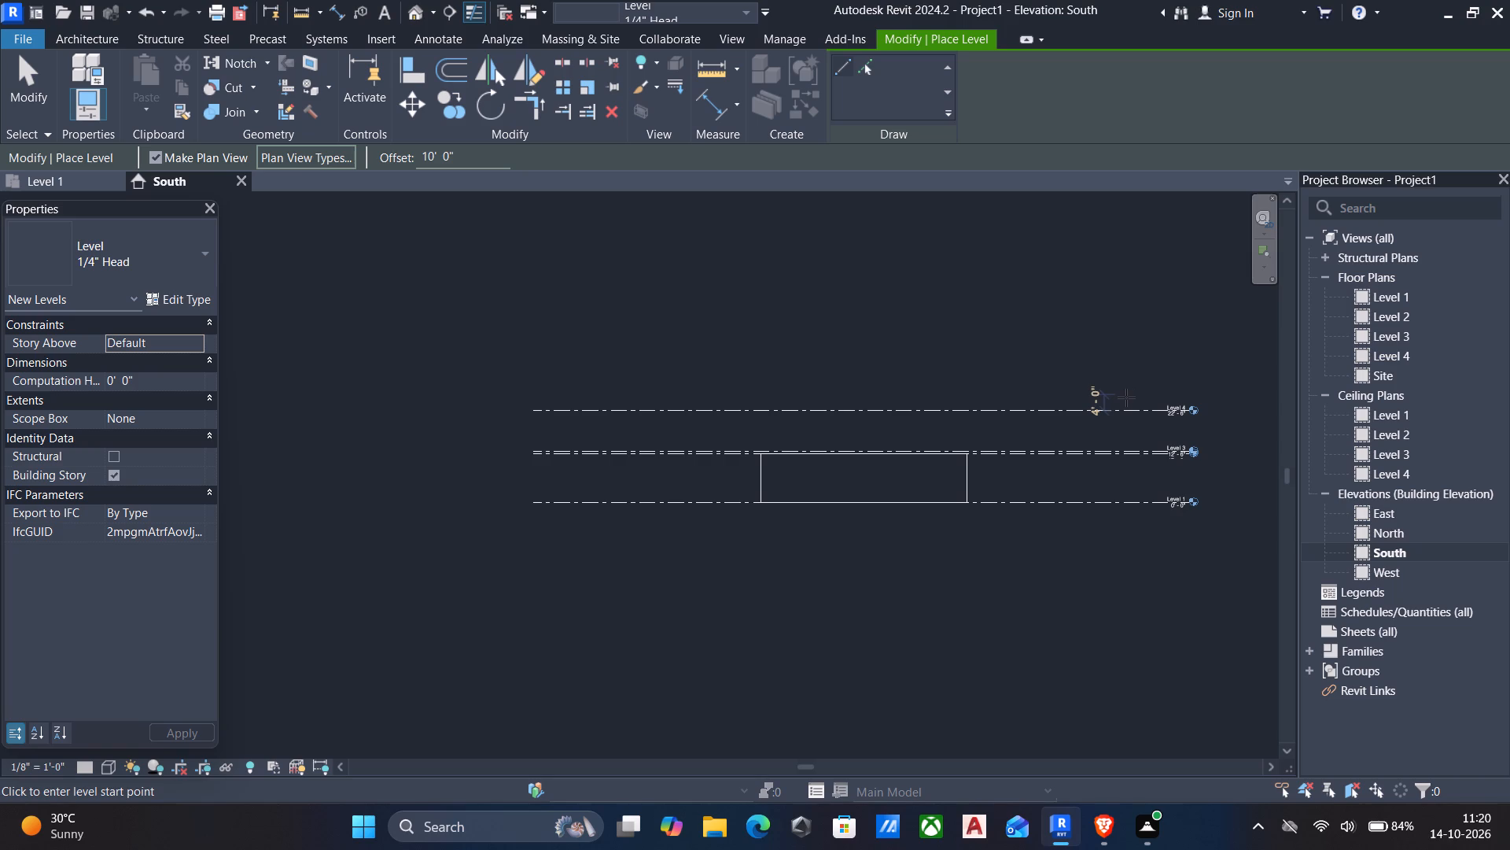
{"action": "key", "text": "Escape"}
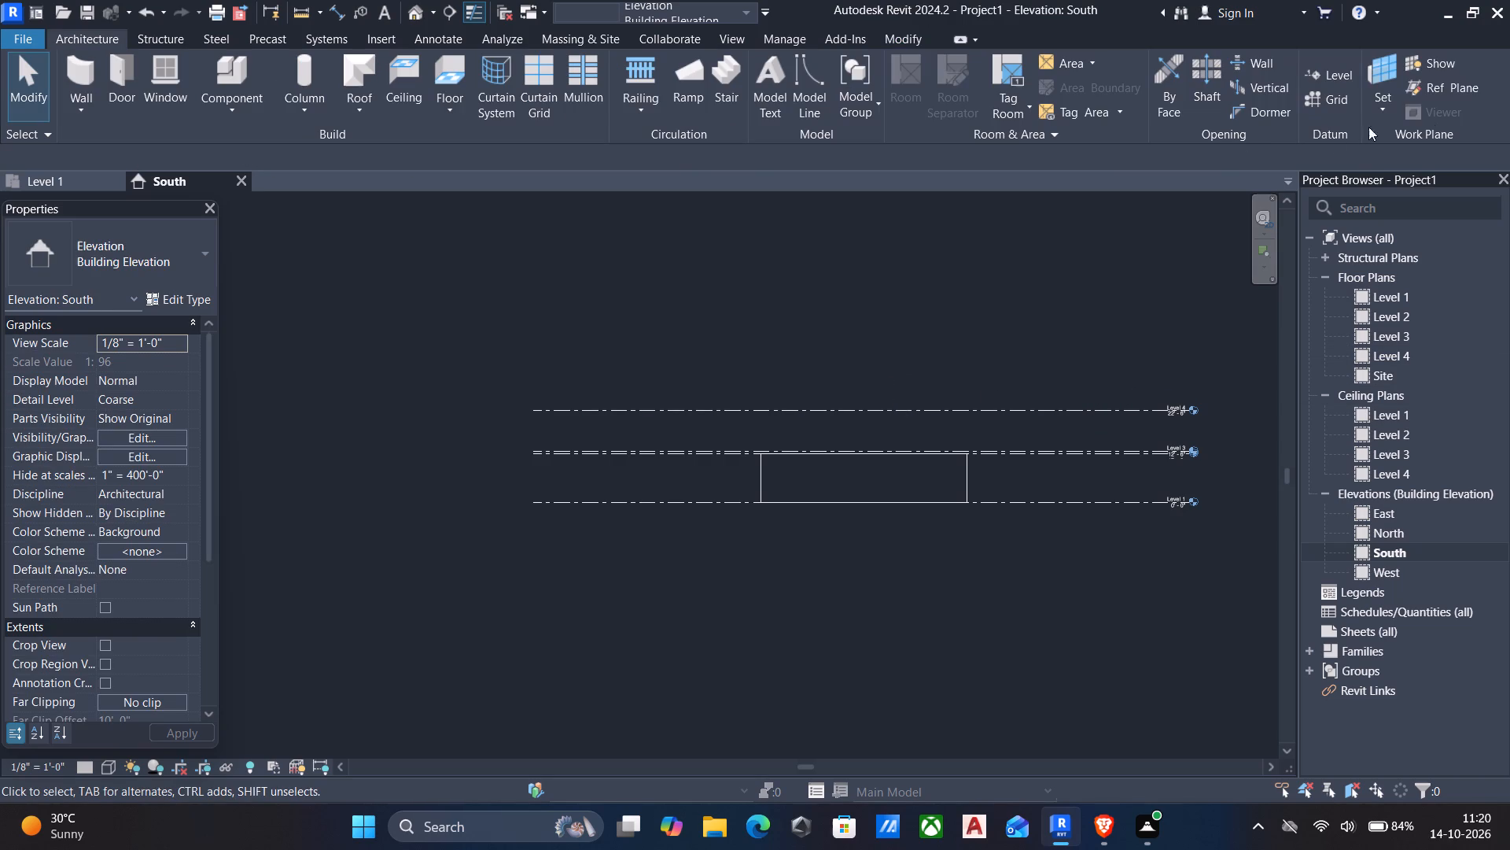
Open the Level 1 floor plan and duplicate the 9" wall type under the name 4.5" wall.
{"action": "double_click", "coordinate": [1403, 290]}
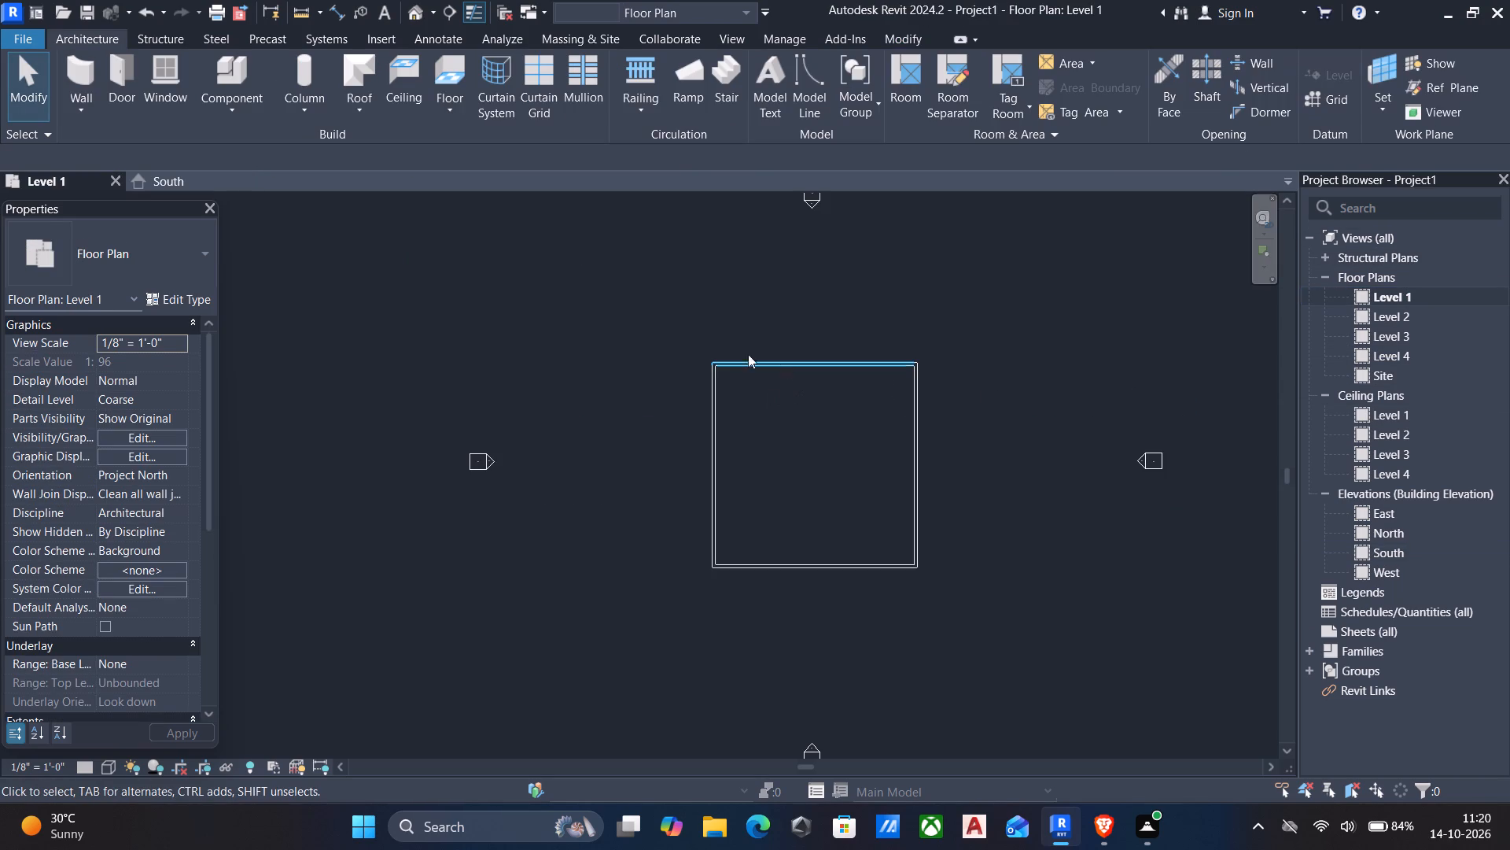
{"action": "type", "text": "wa"}
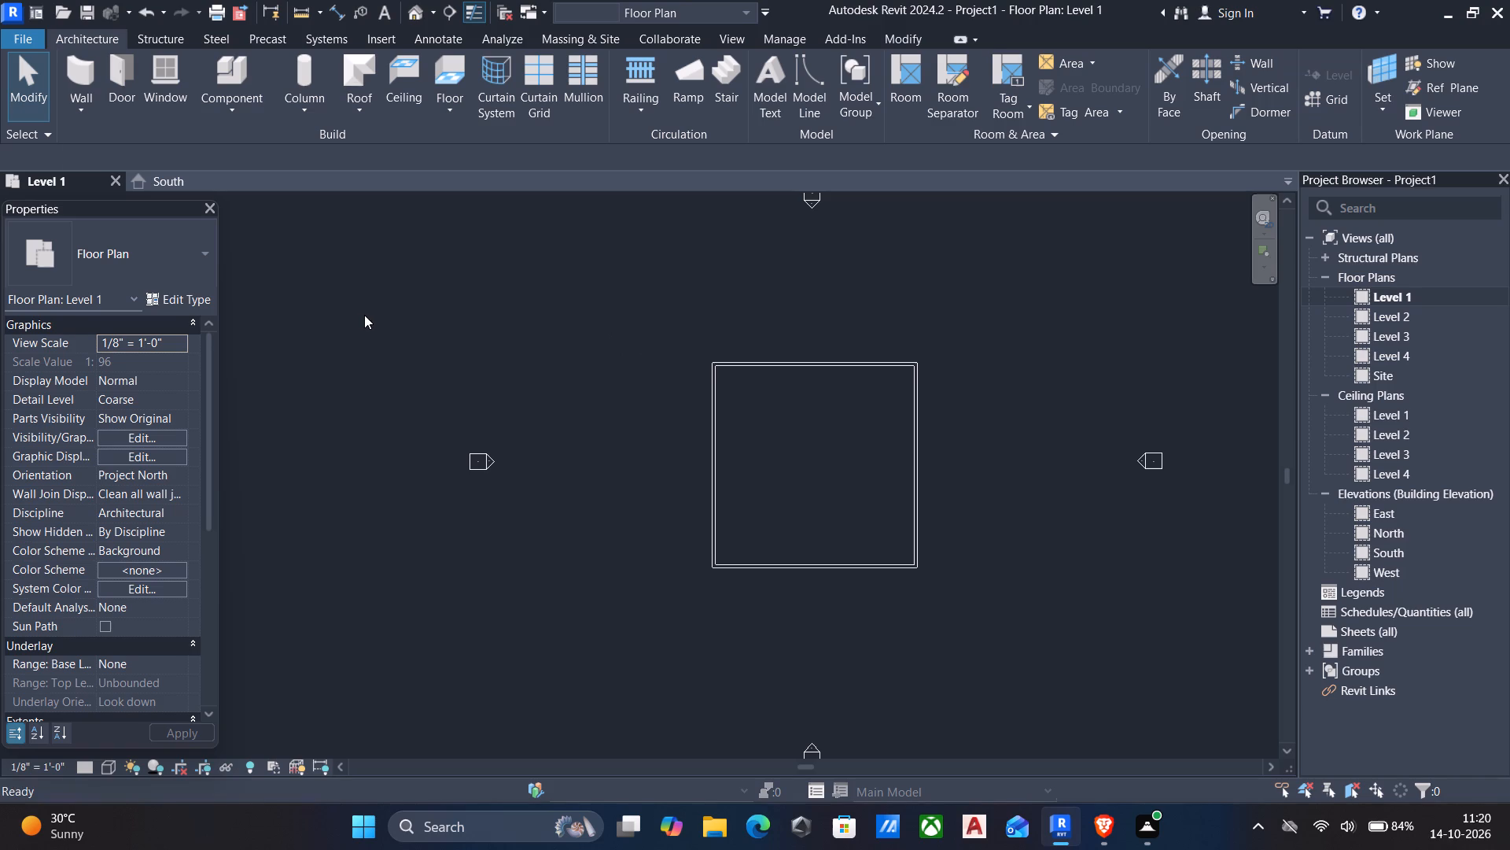
{"action": "left_click", "coordinate": [180, 290]}
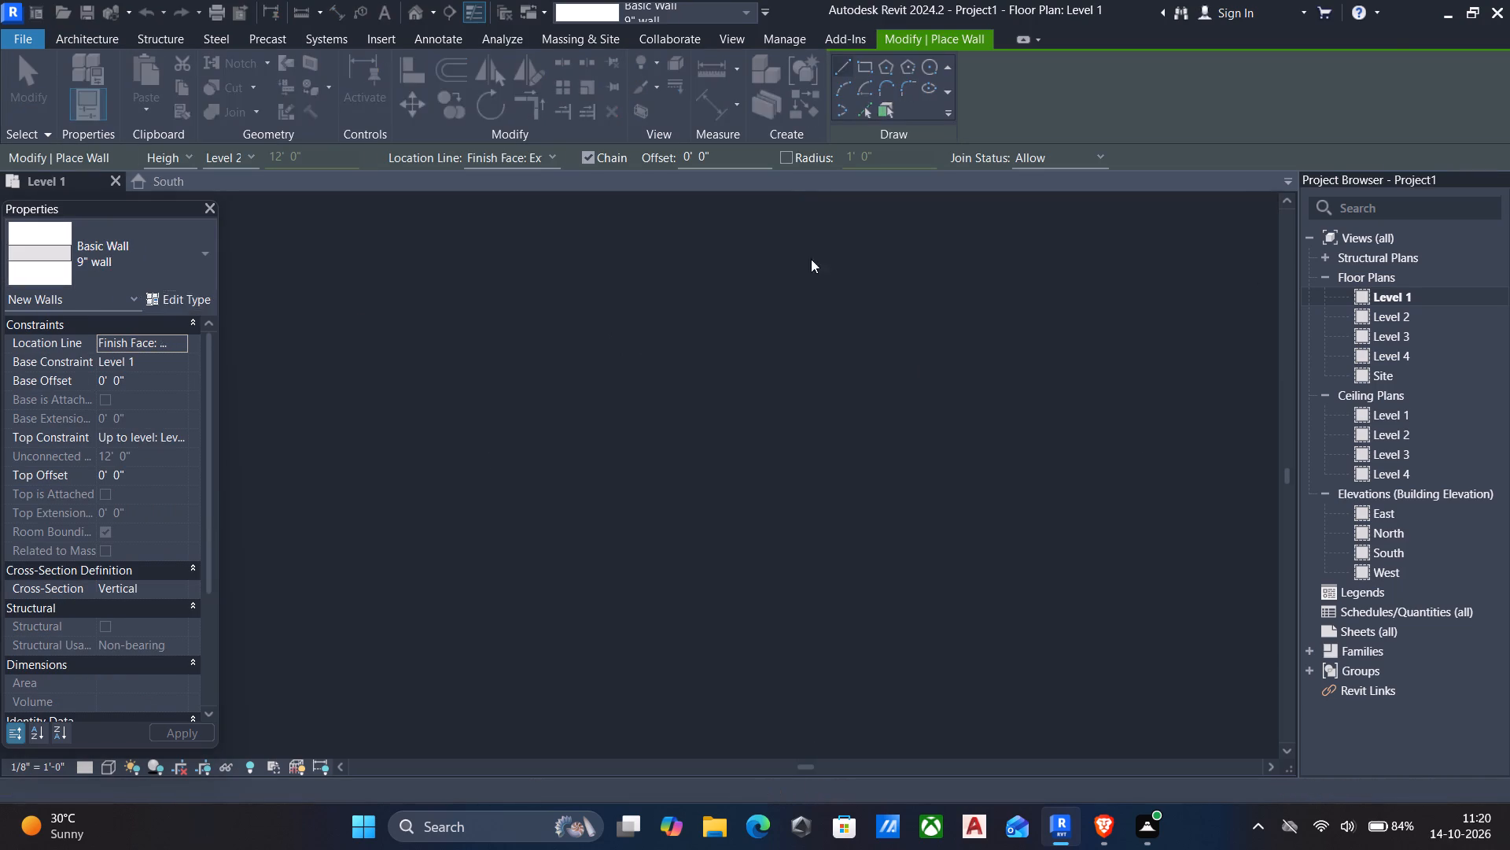
{"action": "left_click", "coordinate": [1422, 173]}
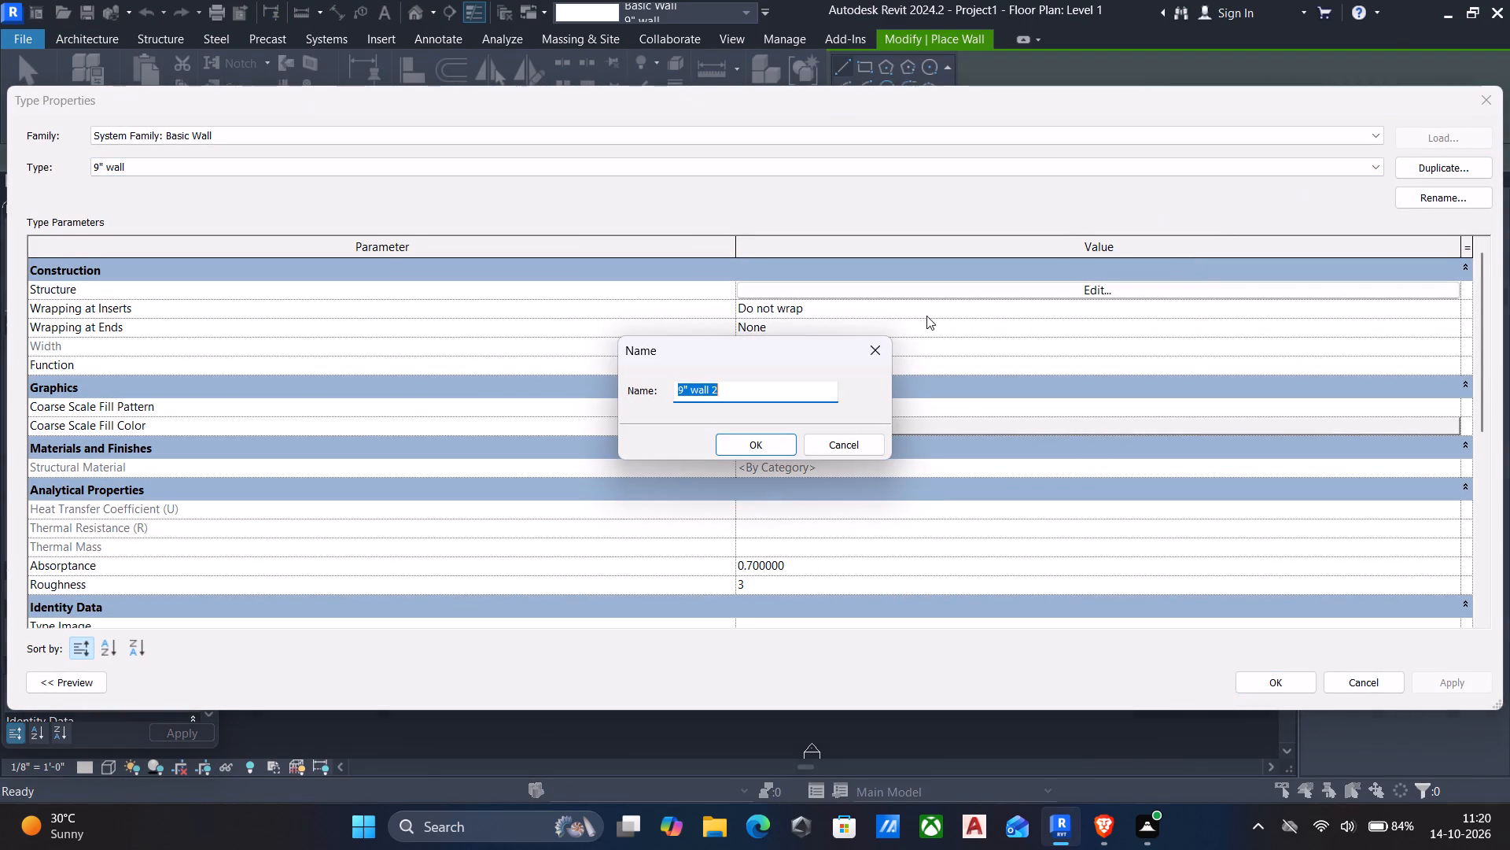
{"action": "key", "text": "BackSpace"}
{"action": "type", "text": "4.5"}
{"action": "key", "text": "shift+quotedbl"}
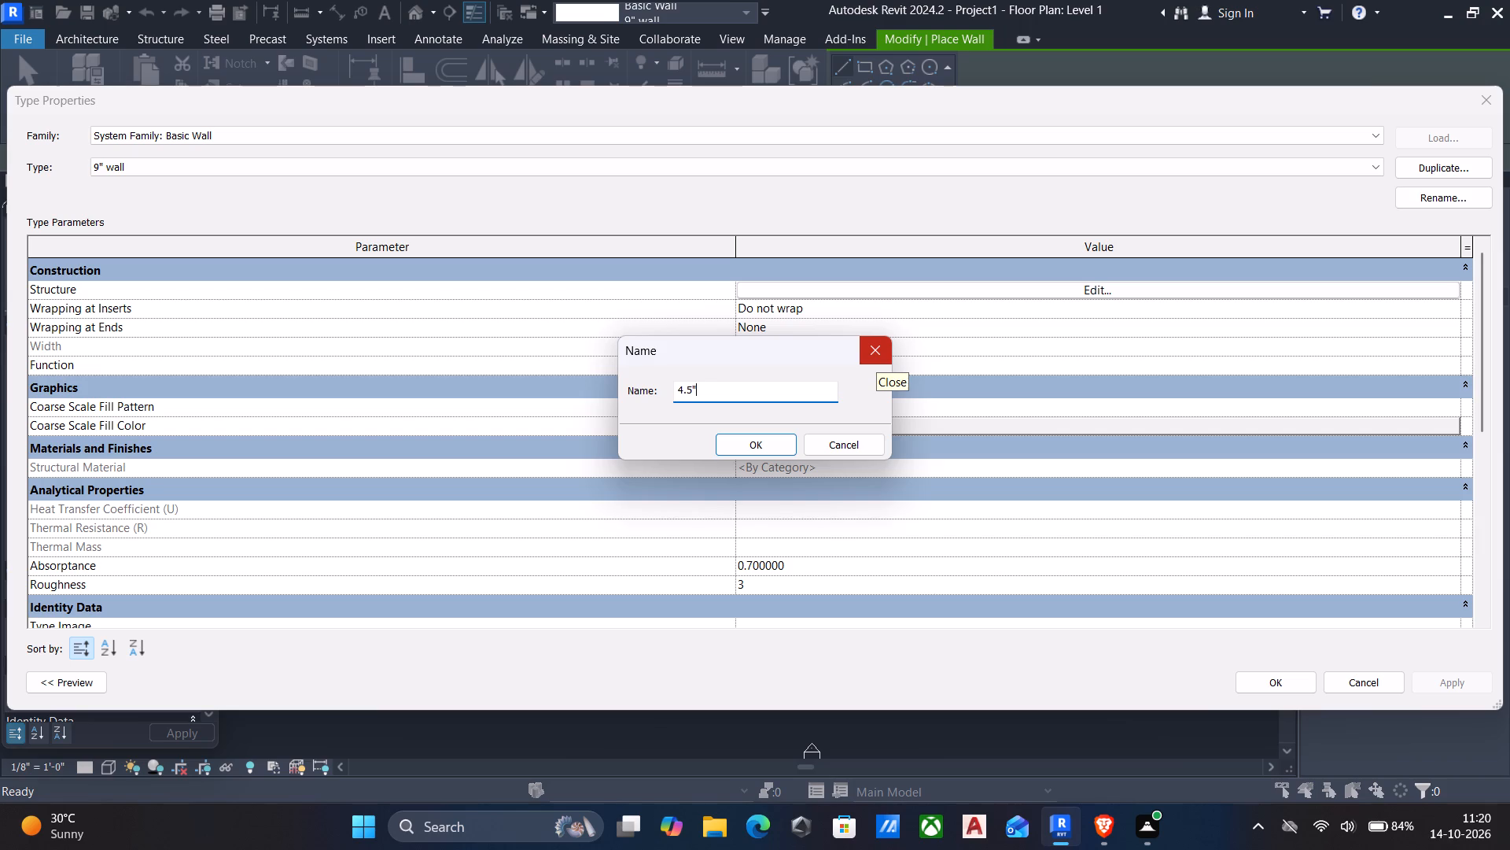
{"action": "key", "text": "space"}
{"action": "type", "text": "wa"}
{"action": "type", "text": "ll"}
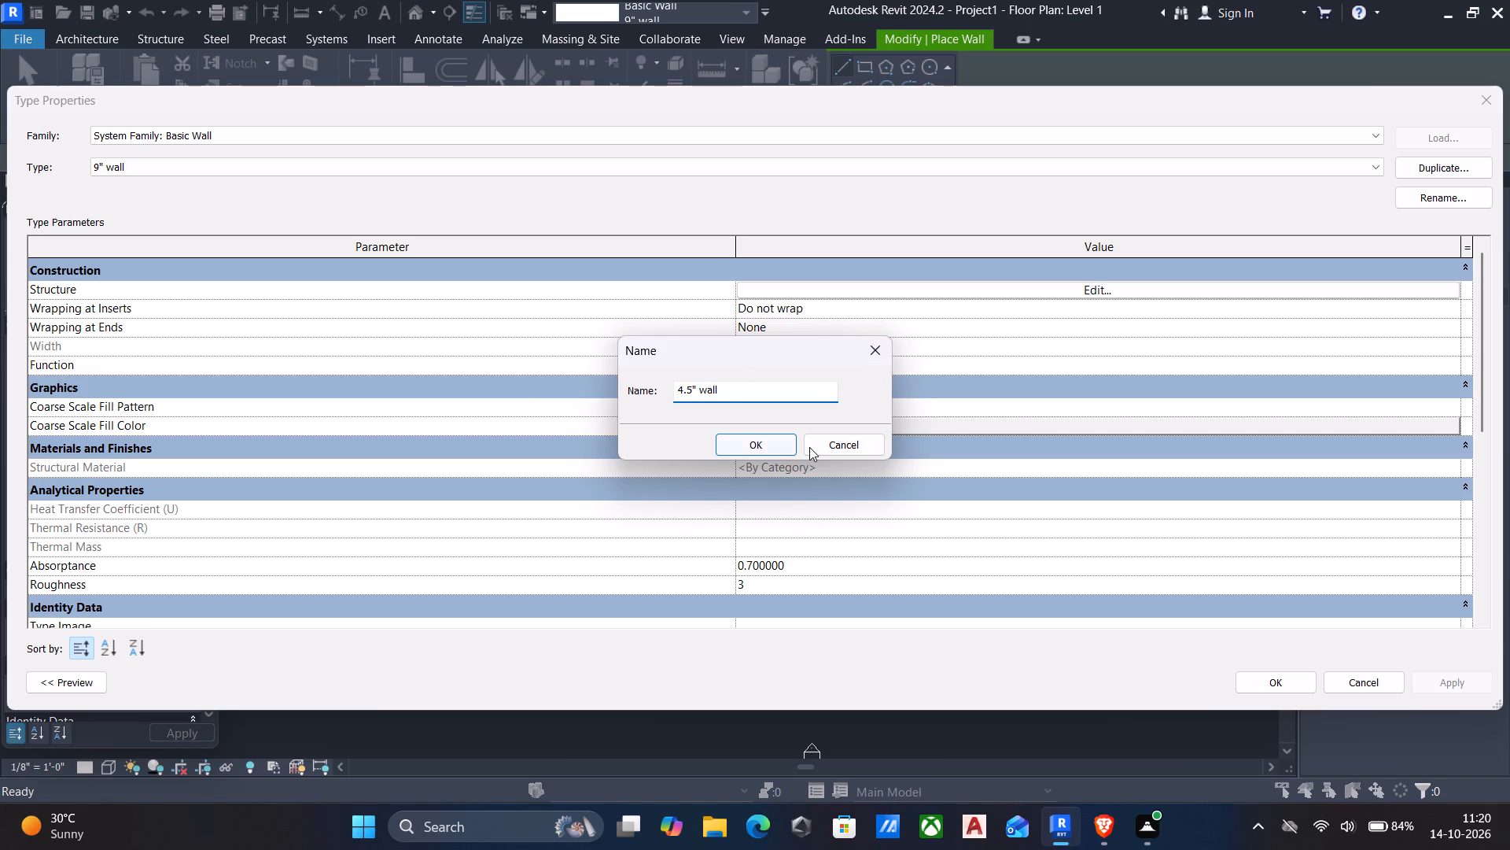
{"action": "left_click", "coordinate": [755, 448]}
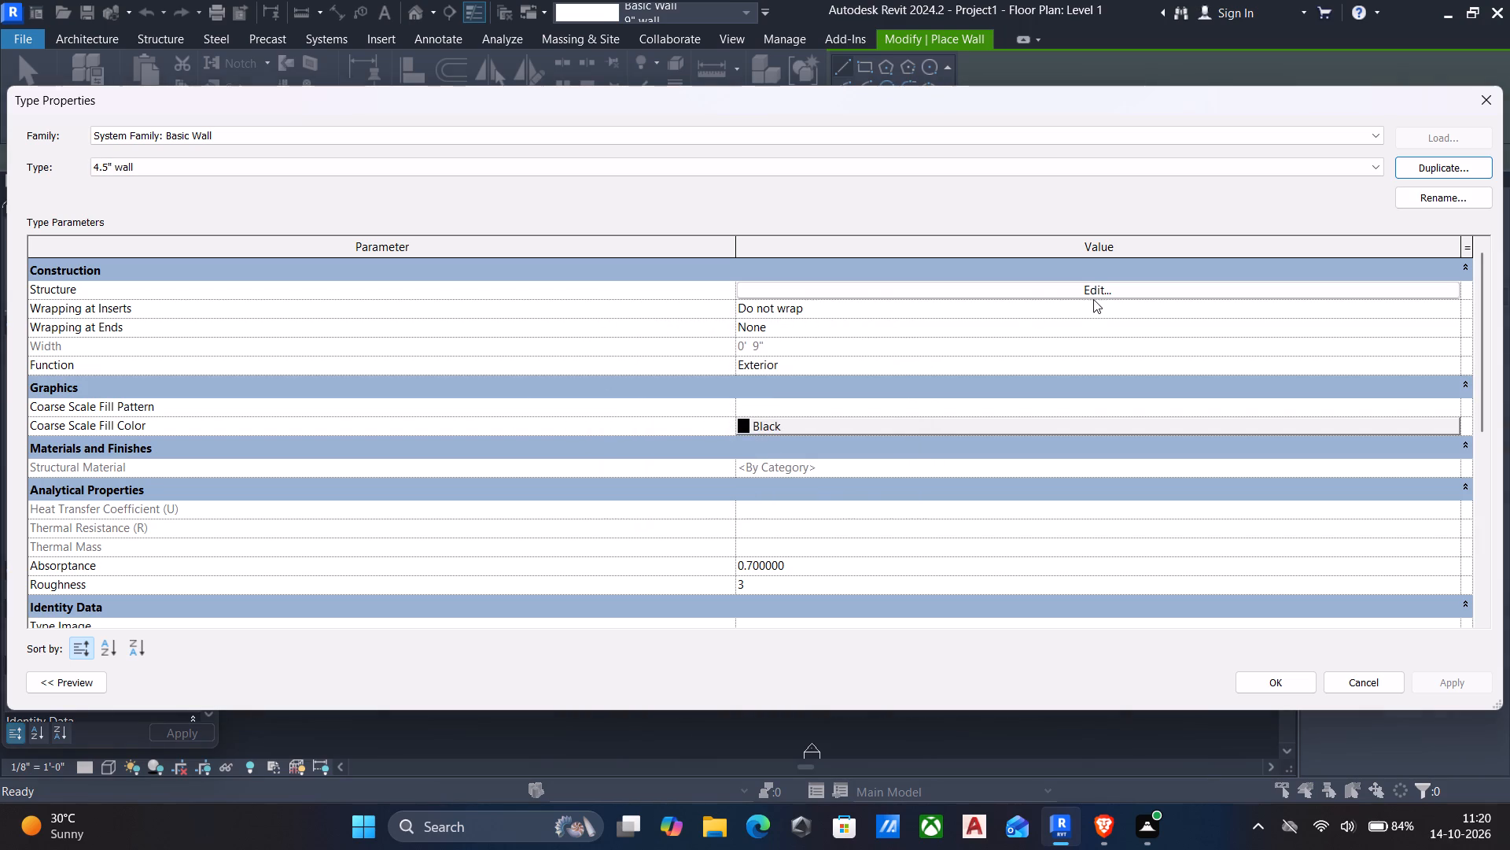
Set the structure layer thickness of the 4.5" wall type to 4.5" and apply the type changes.
{"action": "left_click", "coordinate": [1085, 294]}
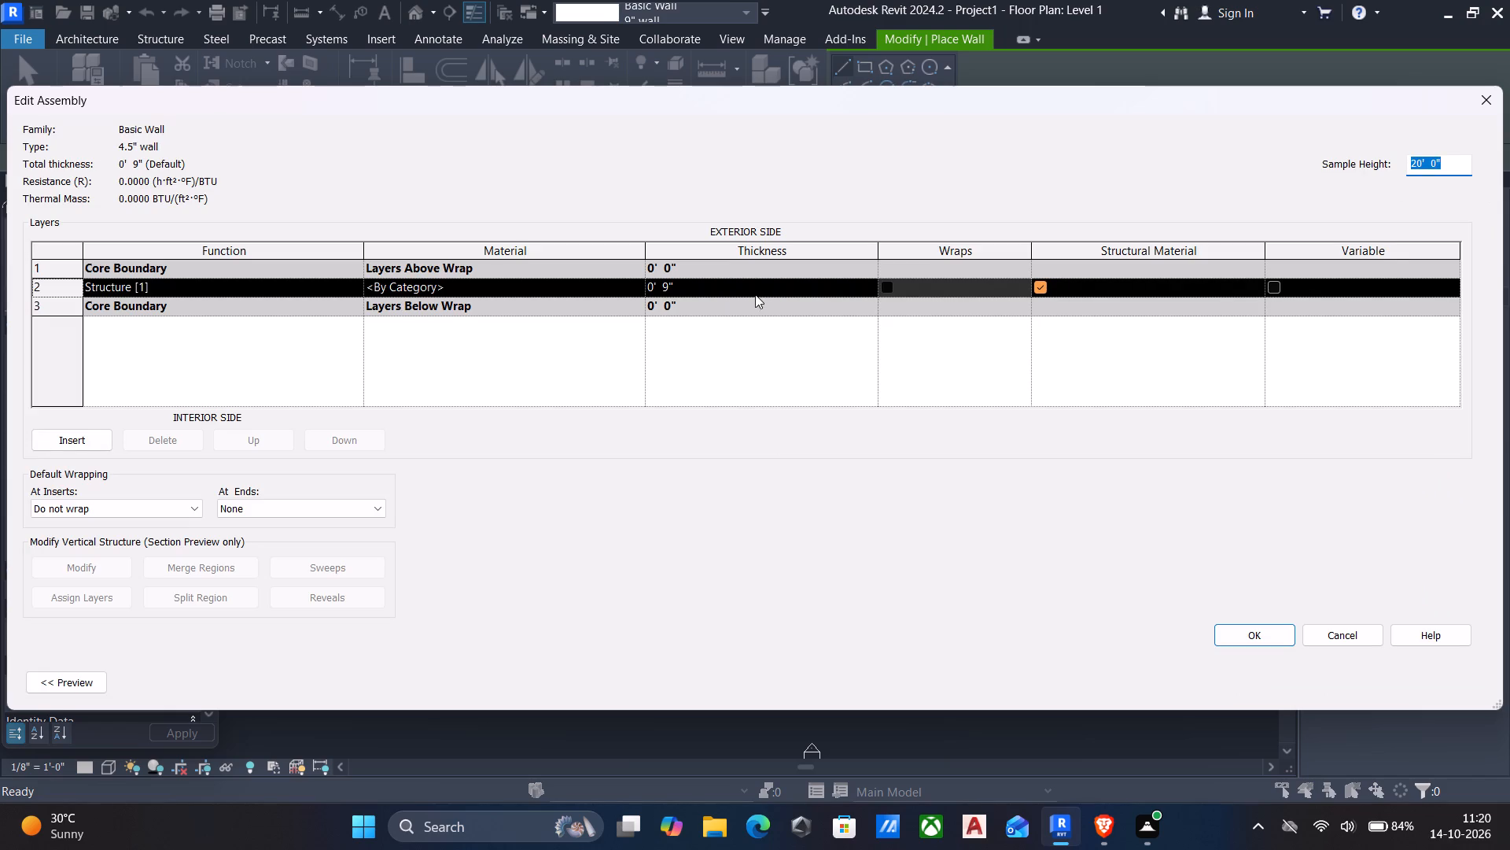
{"action": "left_click", "coordinate": [751, 294]}
{"action": "type", "text": "4.5'"}
{"action": "key", "text": "BackSpace"}
{"action": "key", "text": "shift+quotedbl"}
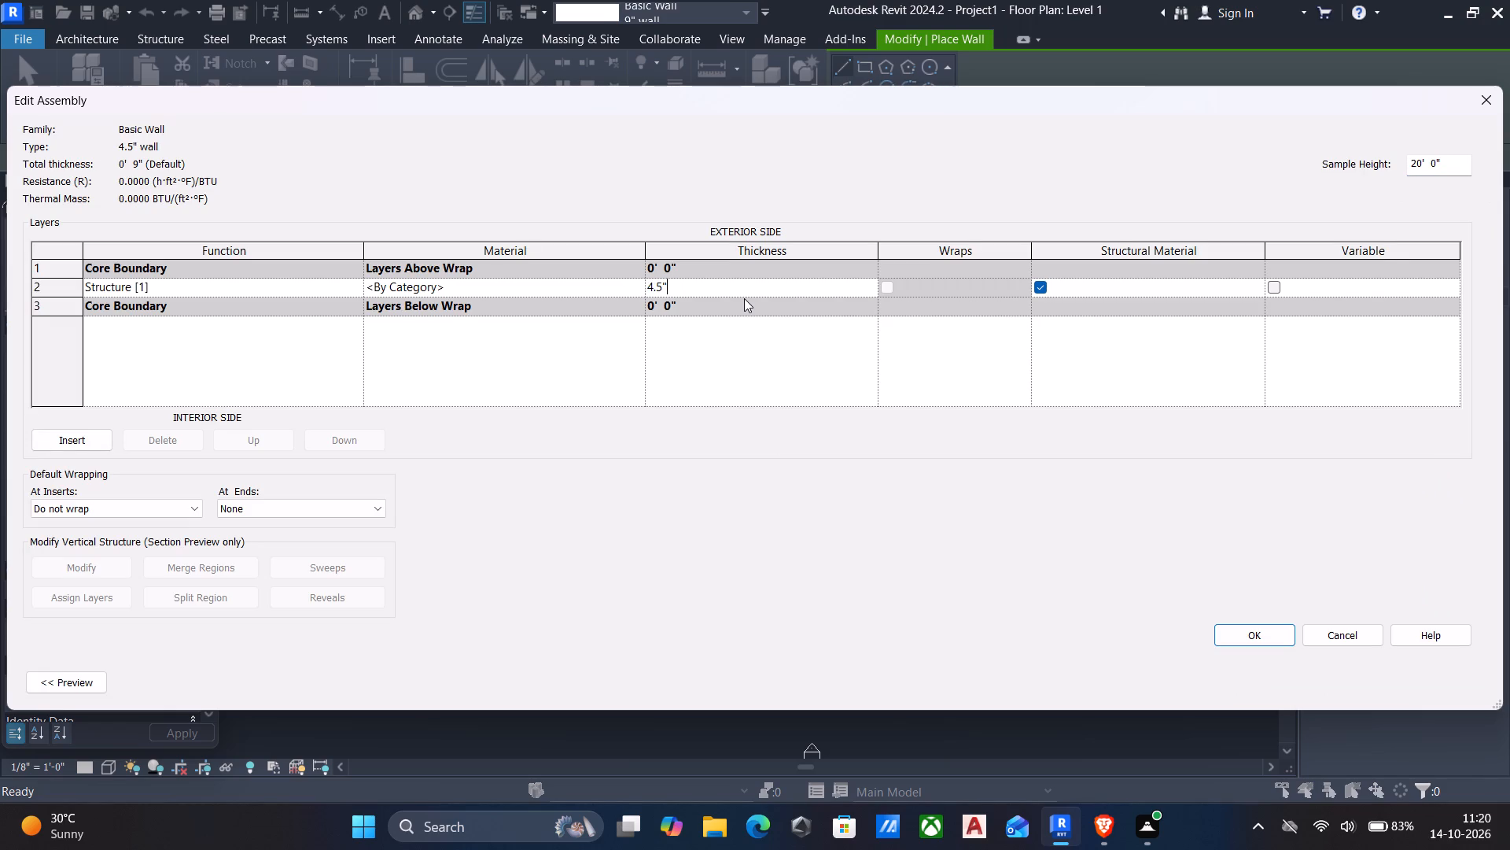
{"action": "key", "text": "space"}
{"action": "left_click", "coordinate": [1261, 636]}
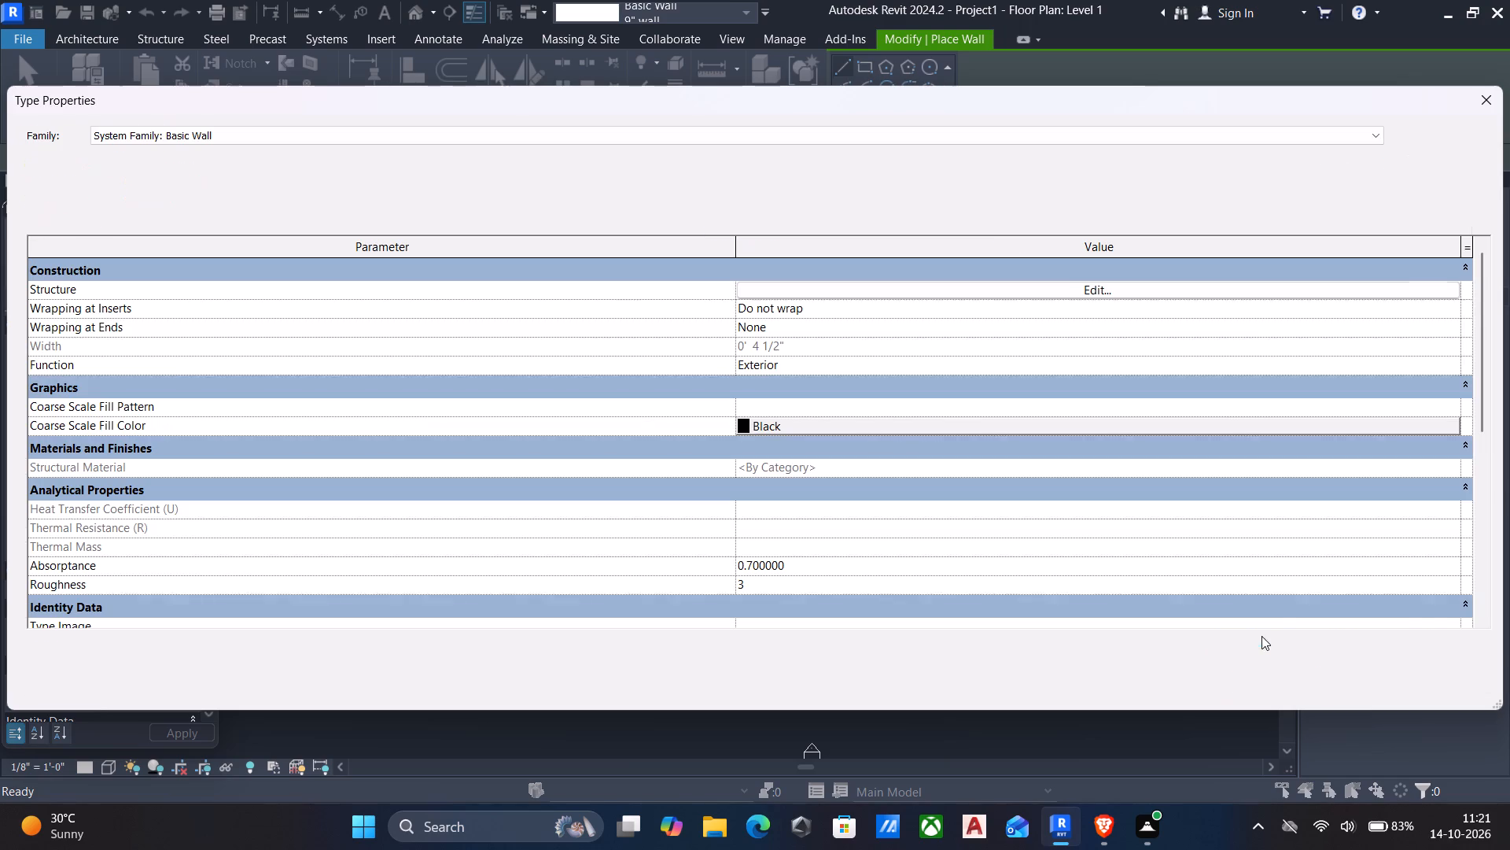
{"action": "left_click", "coordinate": [1459, 678]}
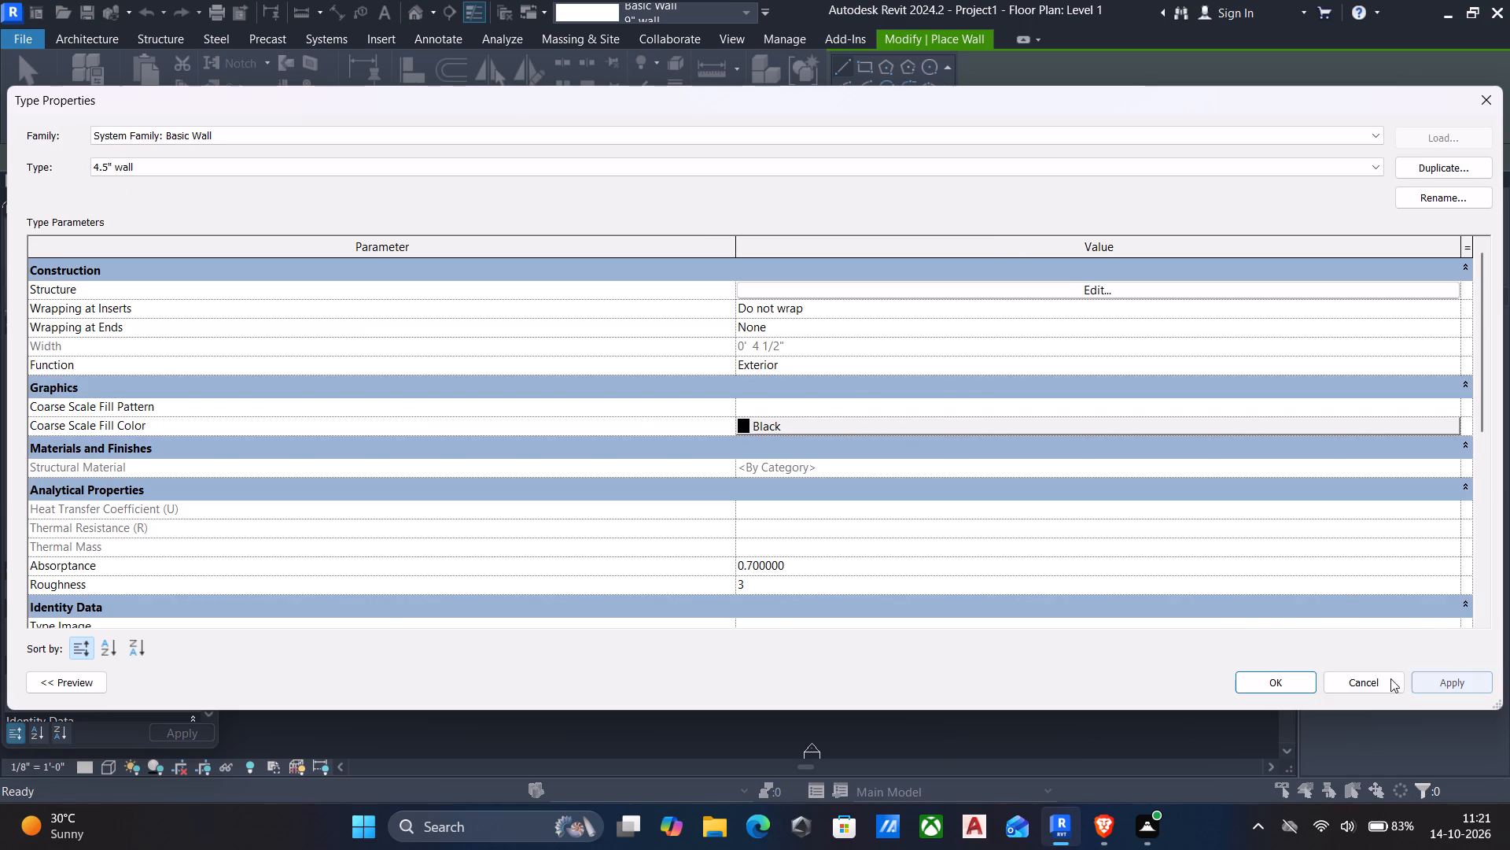
{"action": "left_click", "coordinate": [1303, 676]}
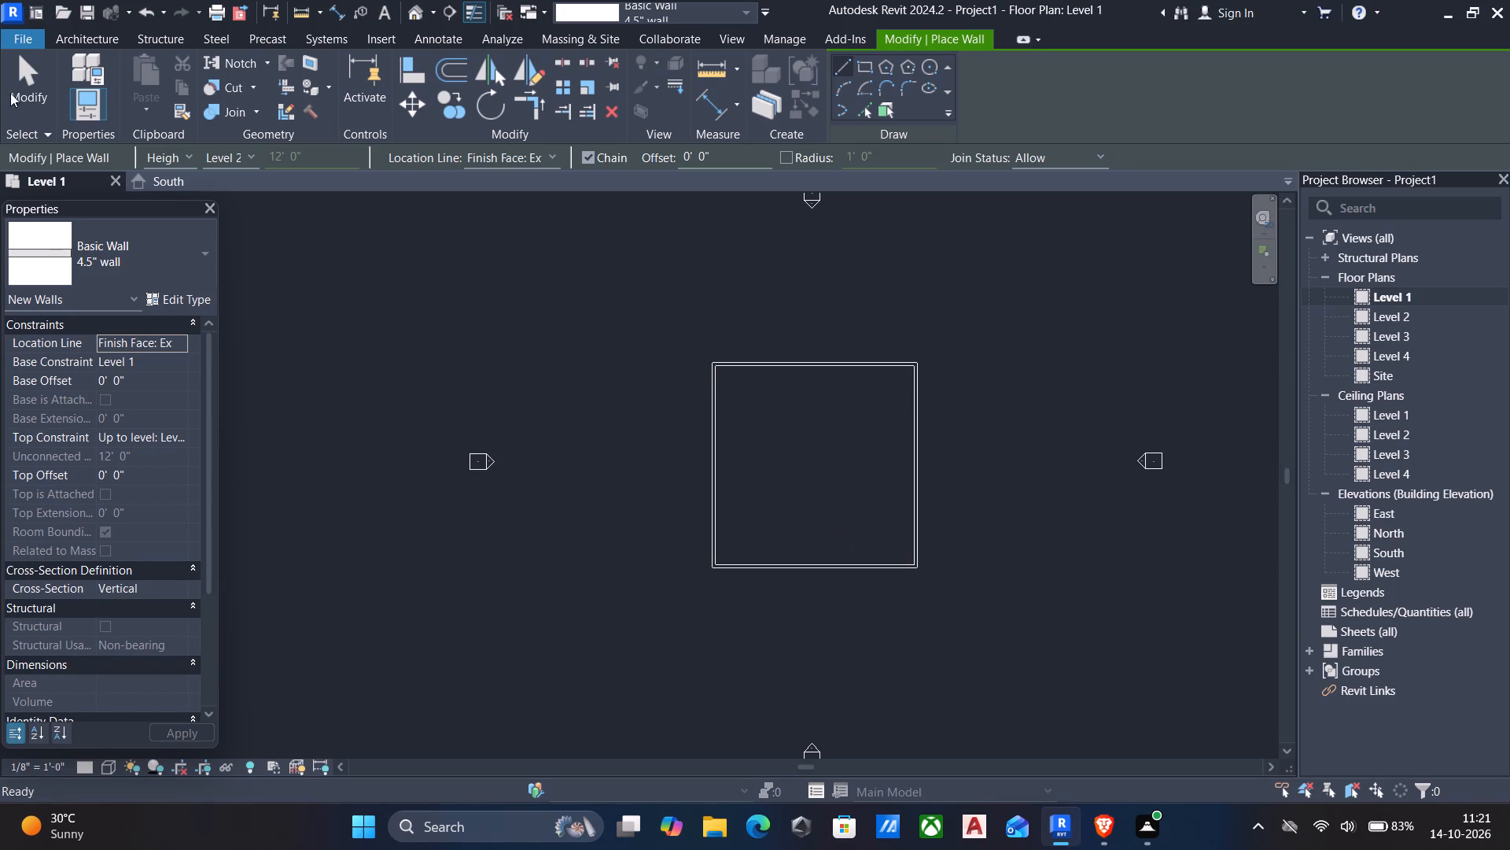
Draw chained 4.5" walls from the north wall, about 19' from the west corner, south about 20', and west to the west wall.
{"action": "key", "text": "w"}
{"action": "key", "text": "a"}
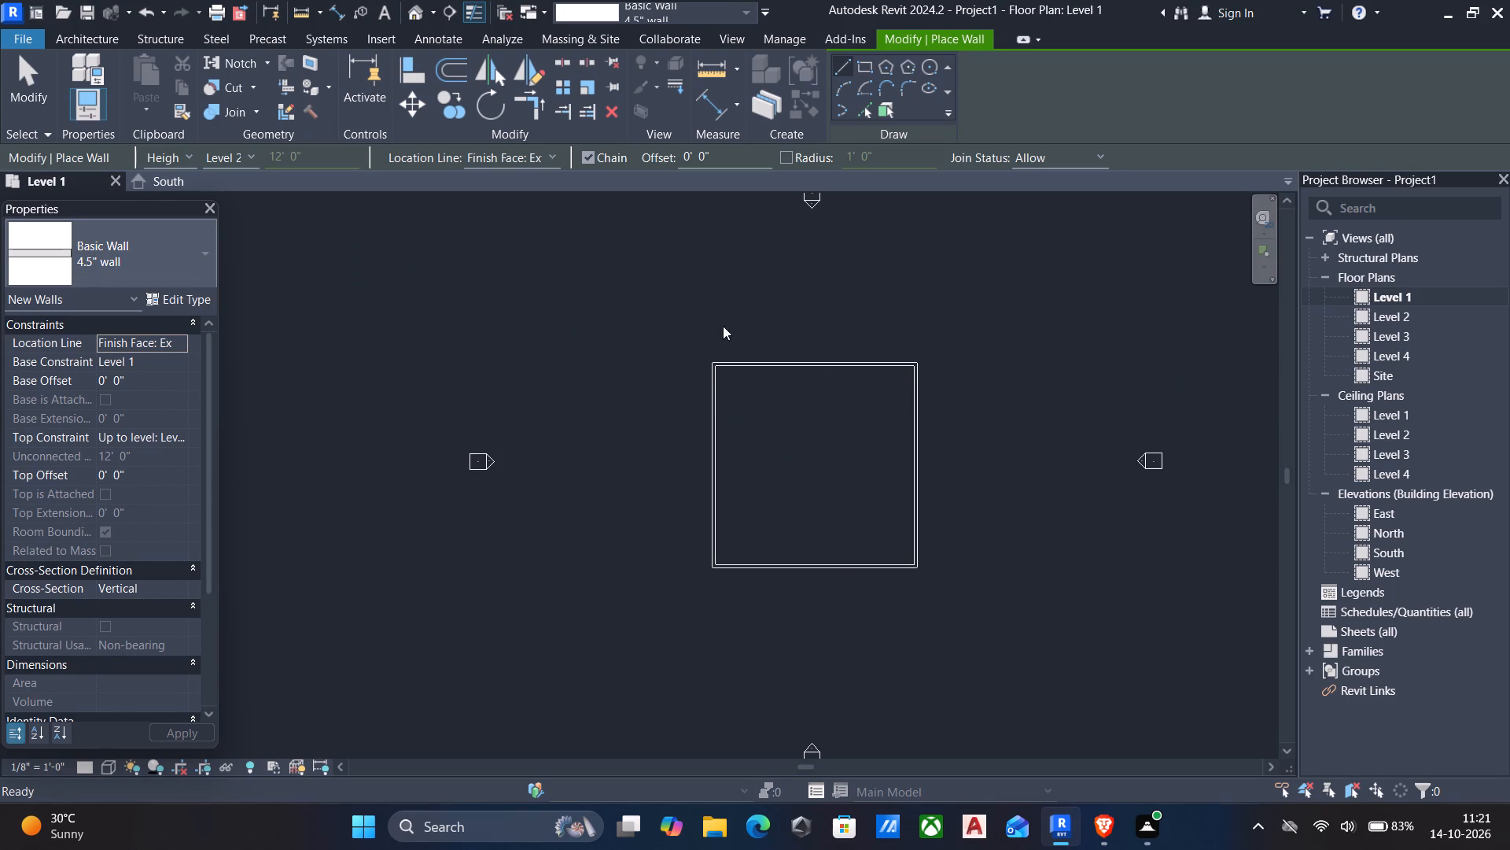
{"action": "key", "text": "Escape"}
{"action": "key", "text": "w"}
{"action": "key", "text": "a"}
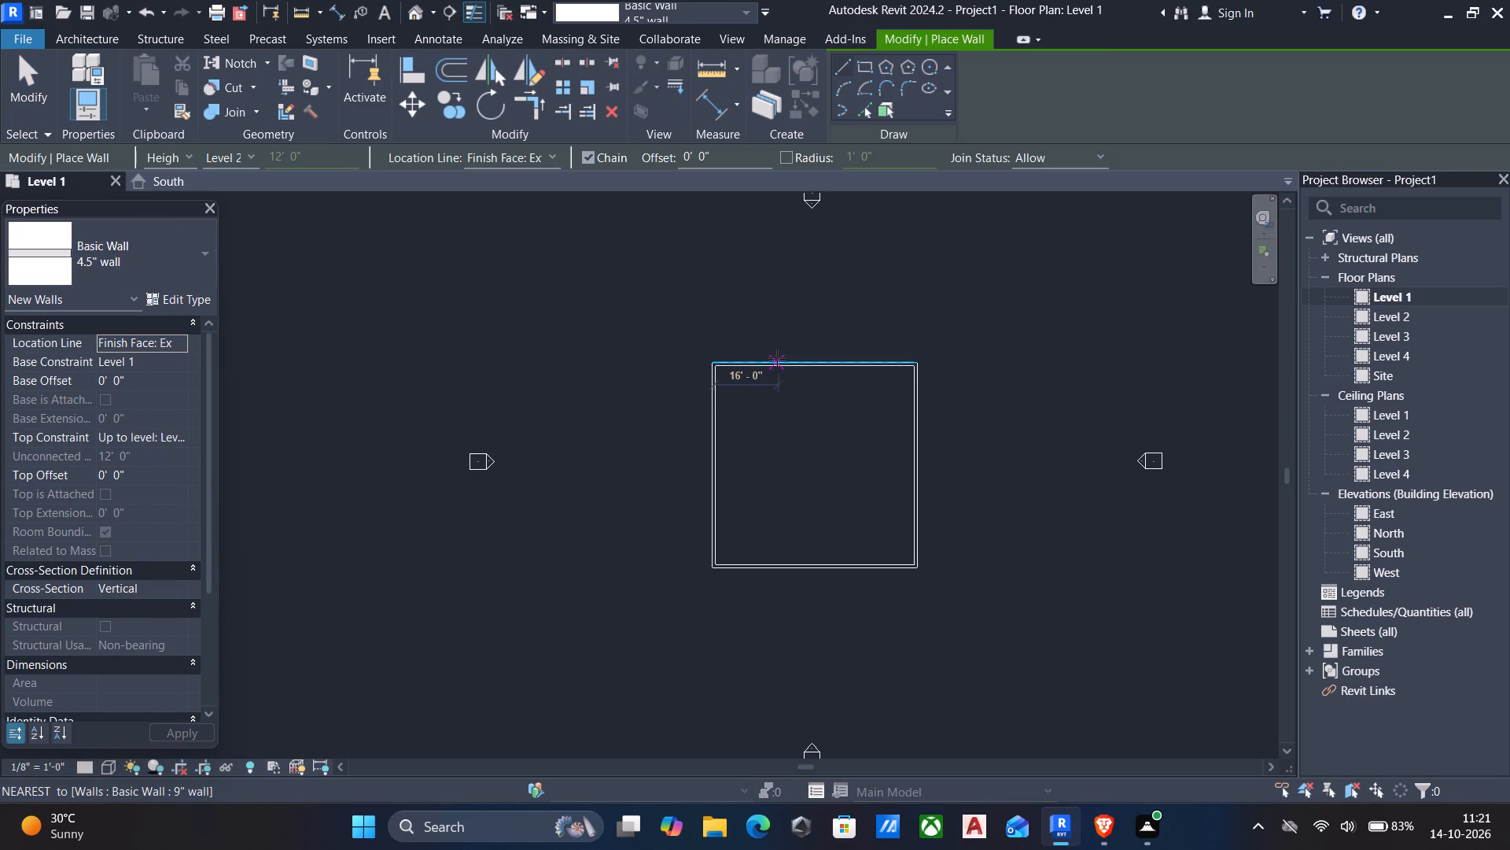
{"action": "scroll", "coordinate": [777, 362], "scroll_direction": "up", "scroll_amount": 4}
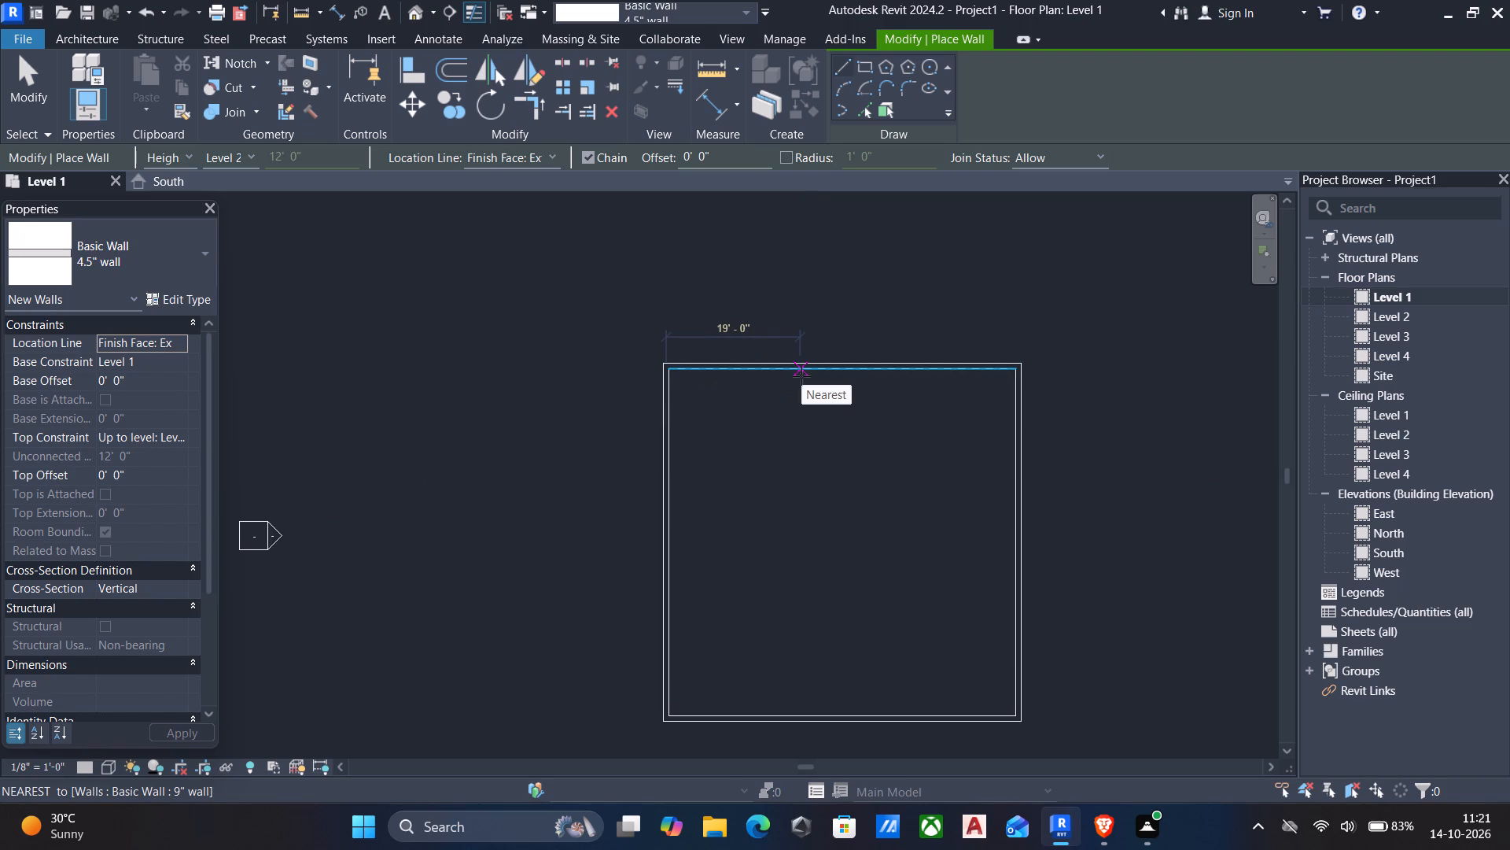
{"action": "left_click", "coordinate": [801, 376]}
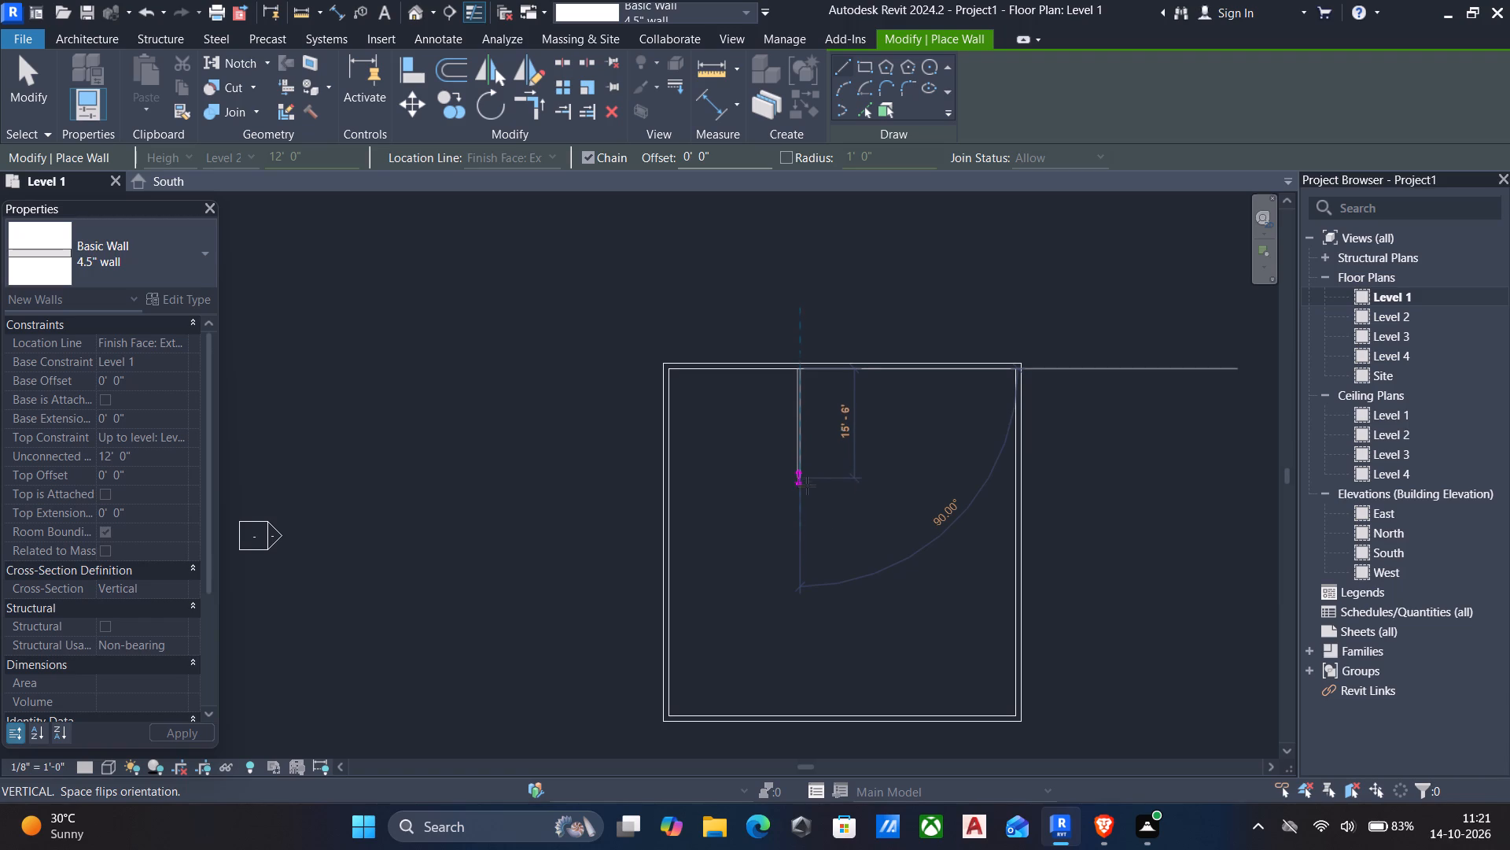
{"action": "left_click", "coordinate": [803, 511]}
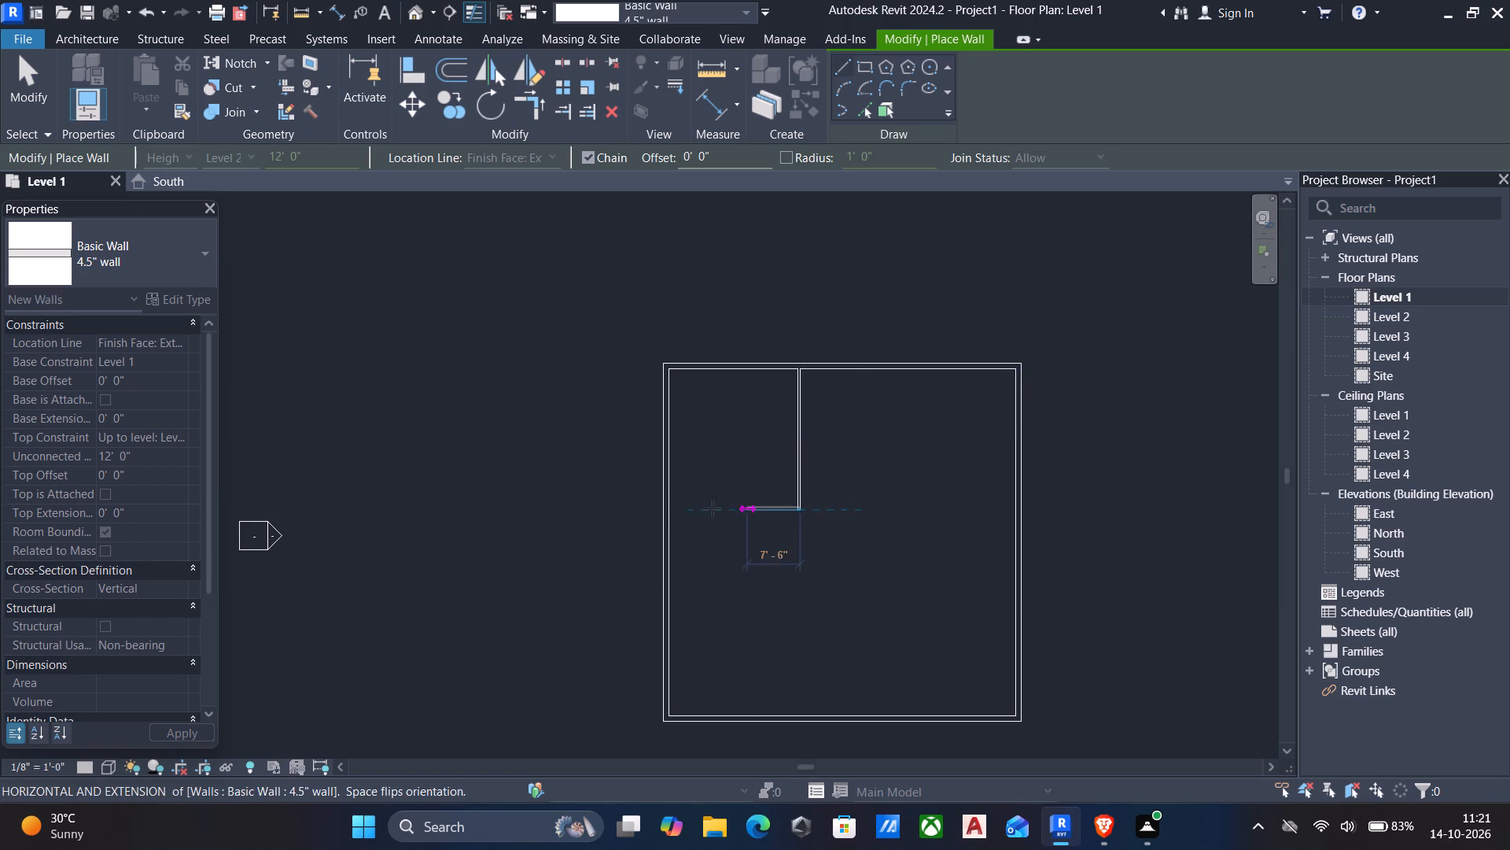
{"action": "left_click", "coordinate": [665, 507]}
{"action": "key", "text": "Escape"}
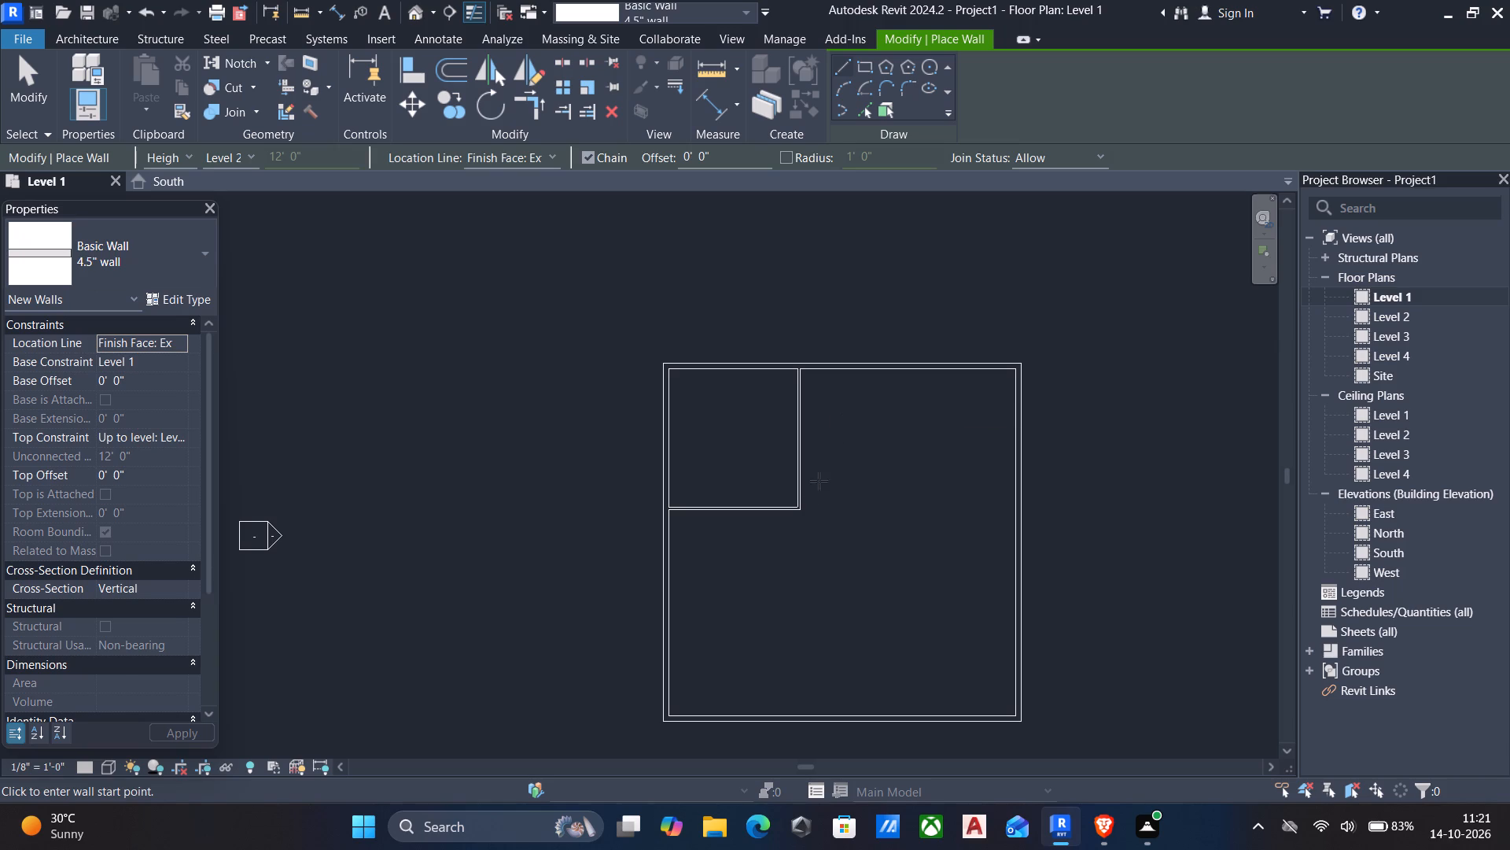
{"action": "key", "text": "Escape"}
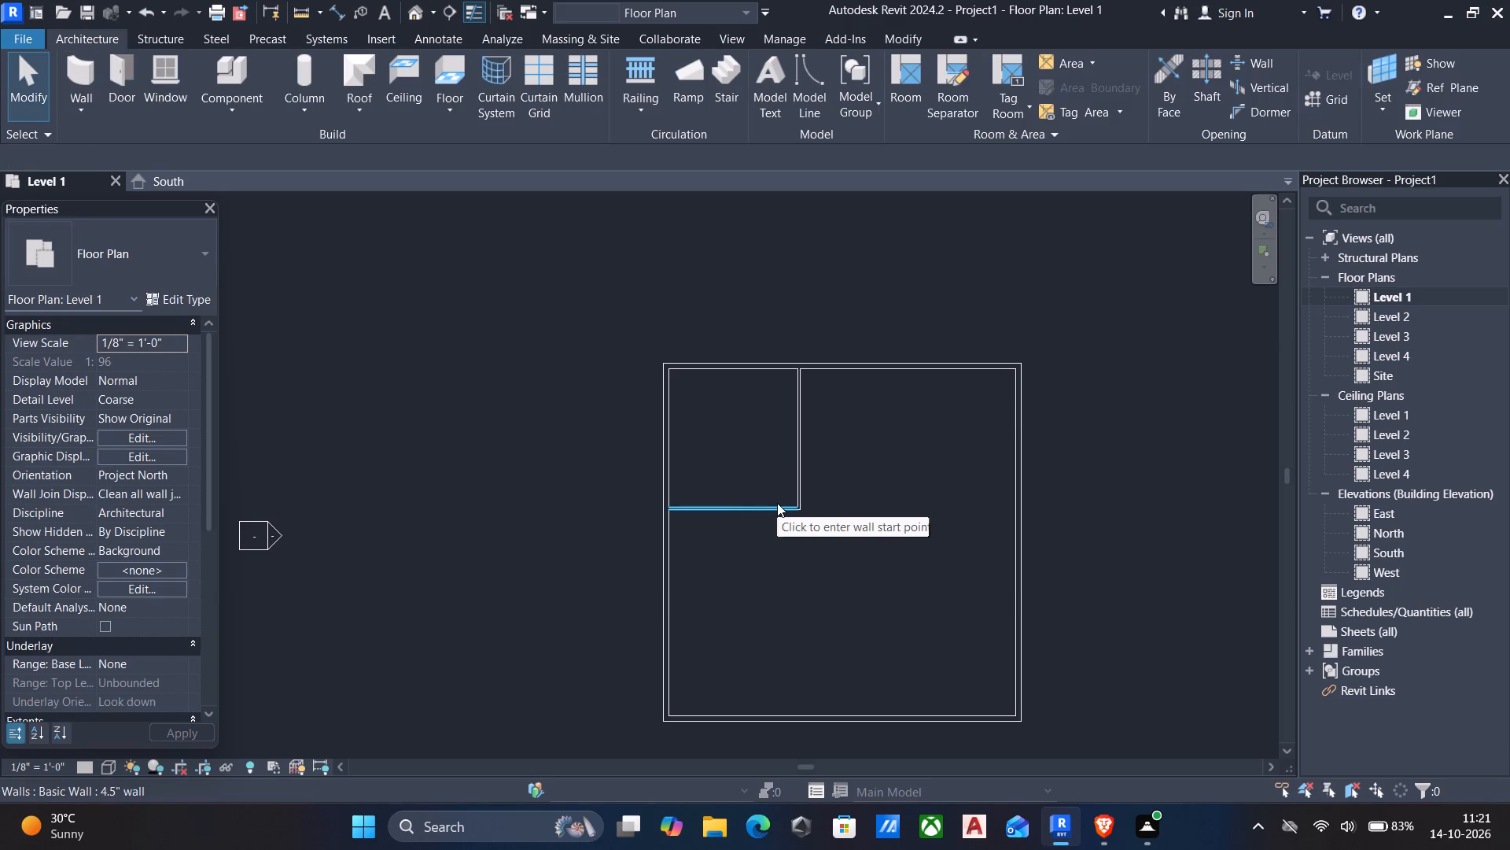
Extend the east end of the horizontal 4.5" partition to the east exterior wall.
{"action": "left_click", "coordinate": [777, 503]}
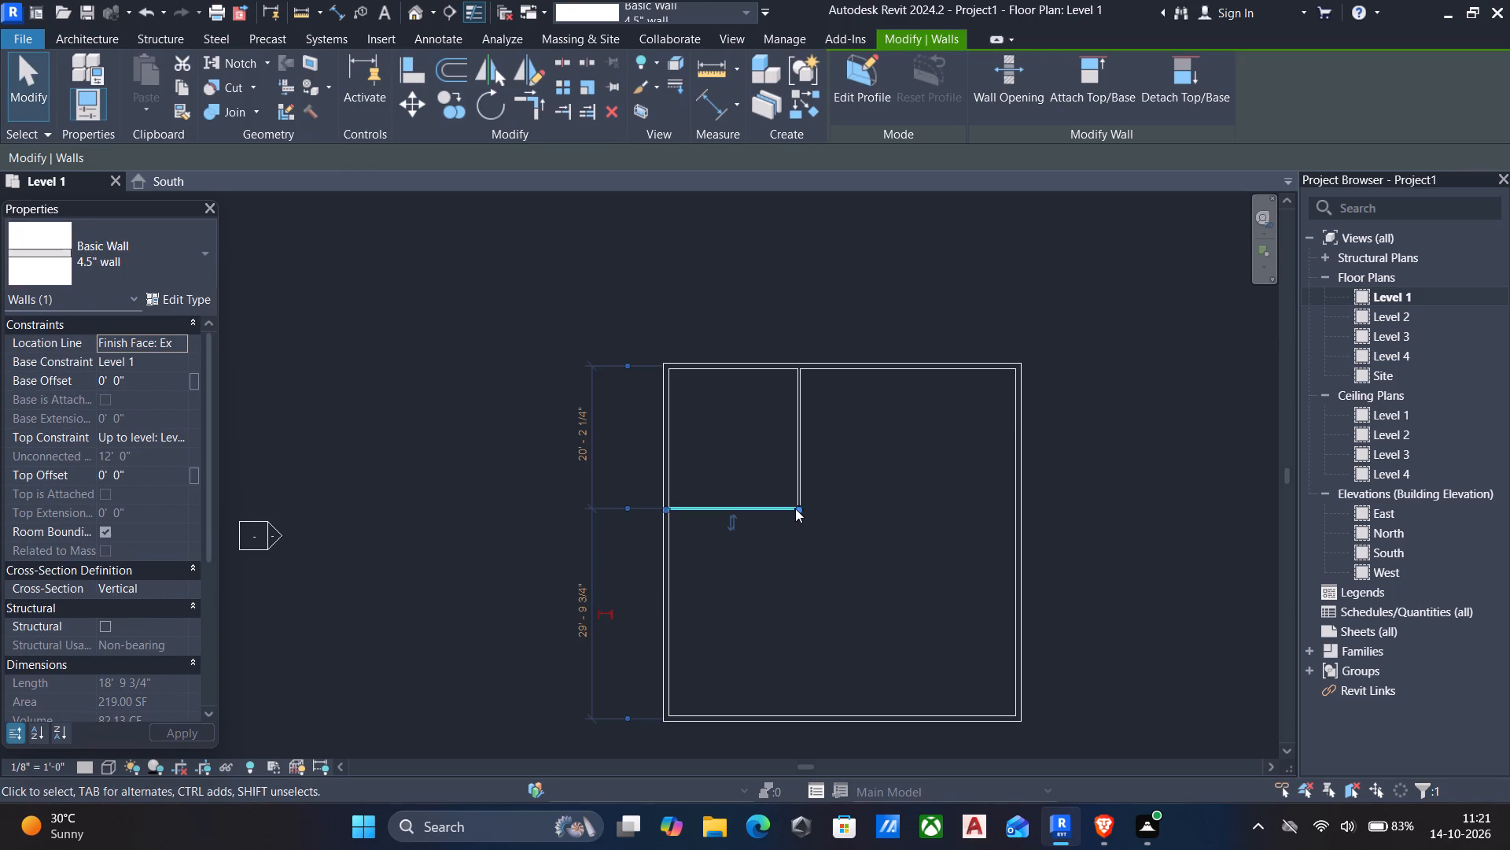
{"action": "left_click_drag", "start_coordinate": [795, 508], "coordinate": [1011, 508]}
{"action": "key", "text": "Escape"}
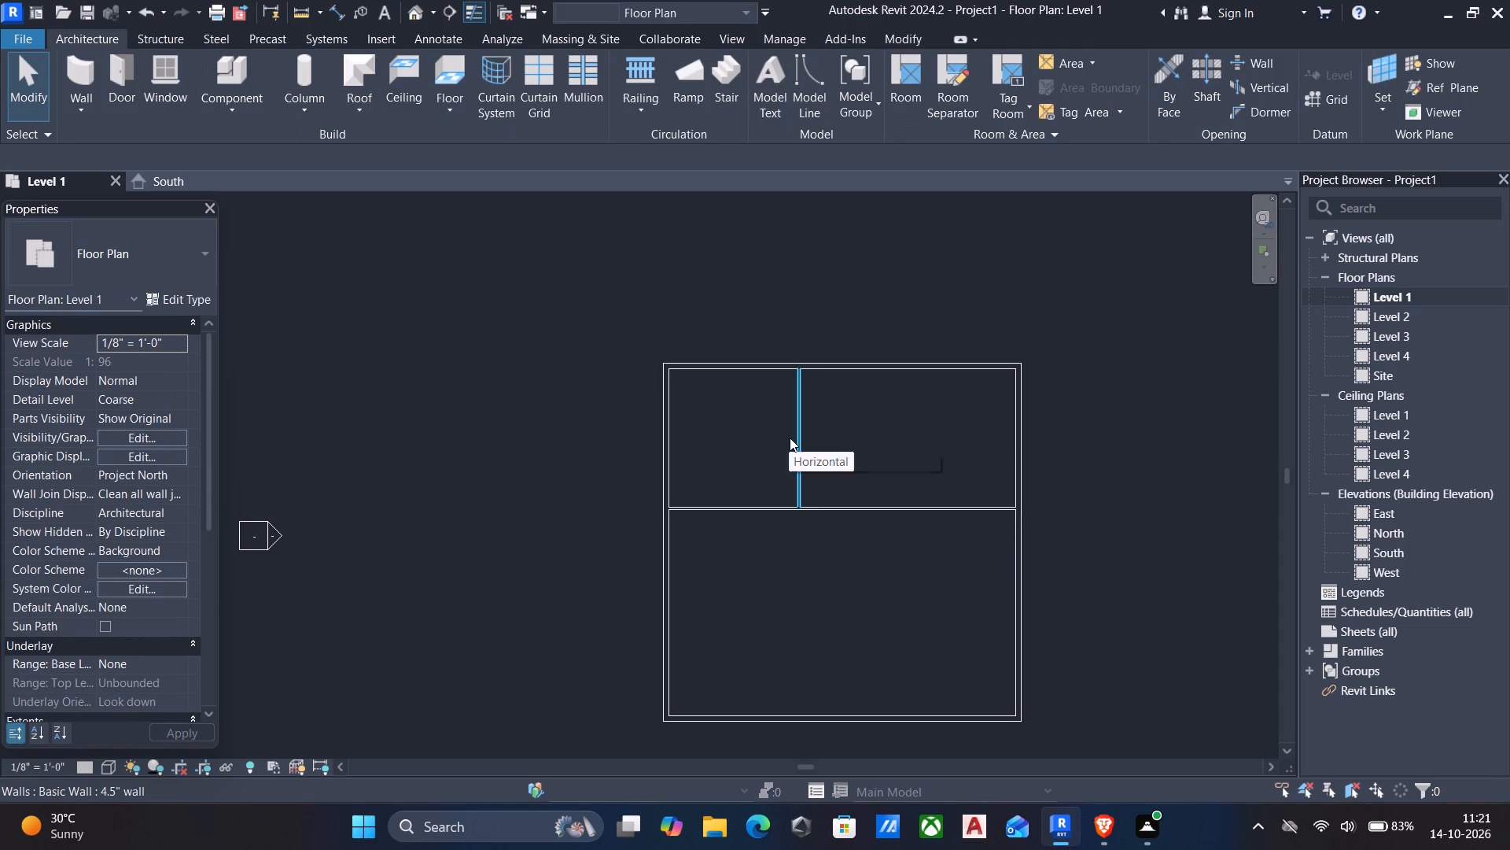
Draw a 4.5" wall from the north wall, about 12' east of the existing vertical partition, about 19'-8" south to the horizontal partition.
{"action": "left_click", "coordinate": [790, 438]}
{"action": "type", "text": "cs"}
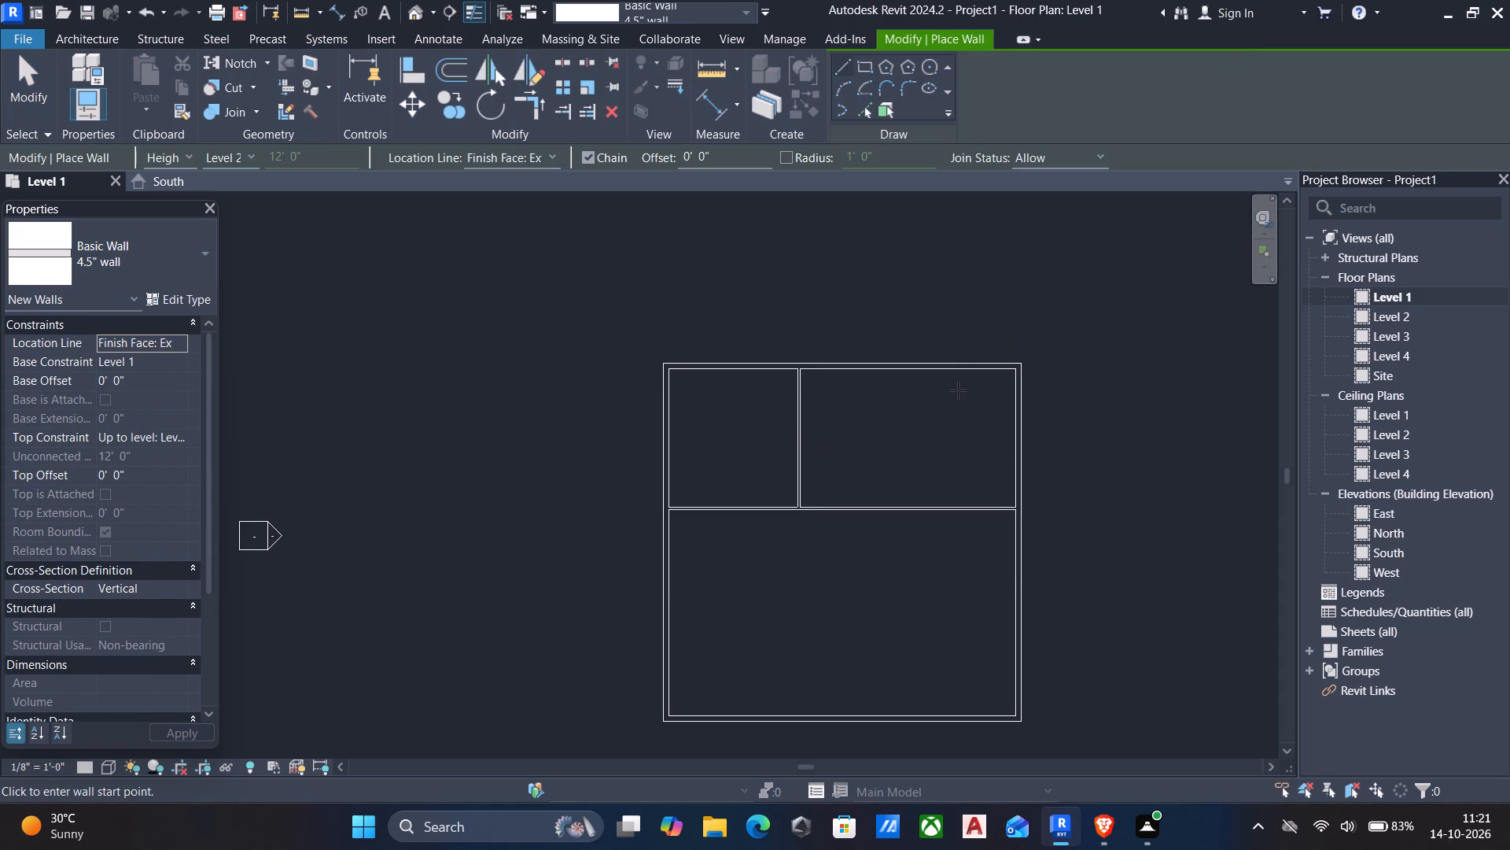
{"action": "left_click", "coordinate": [887, 372]}
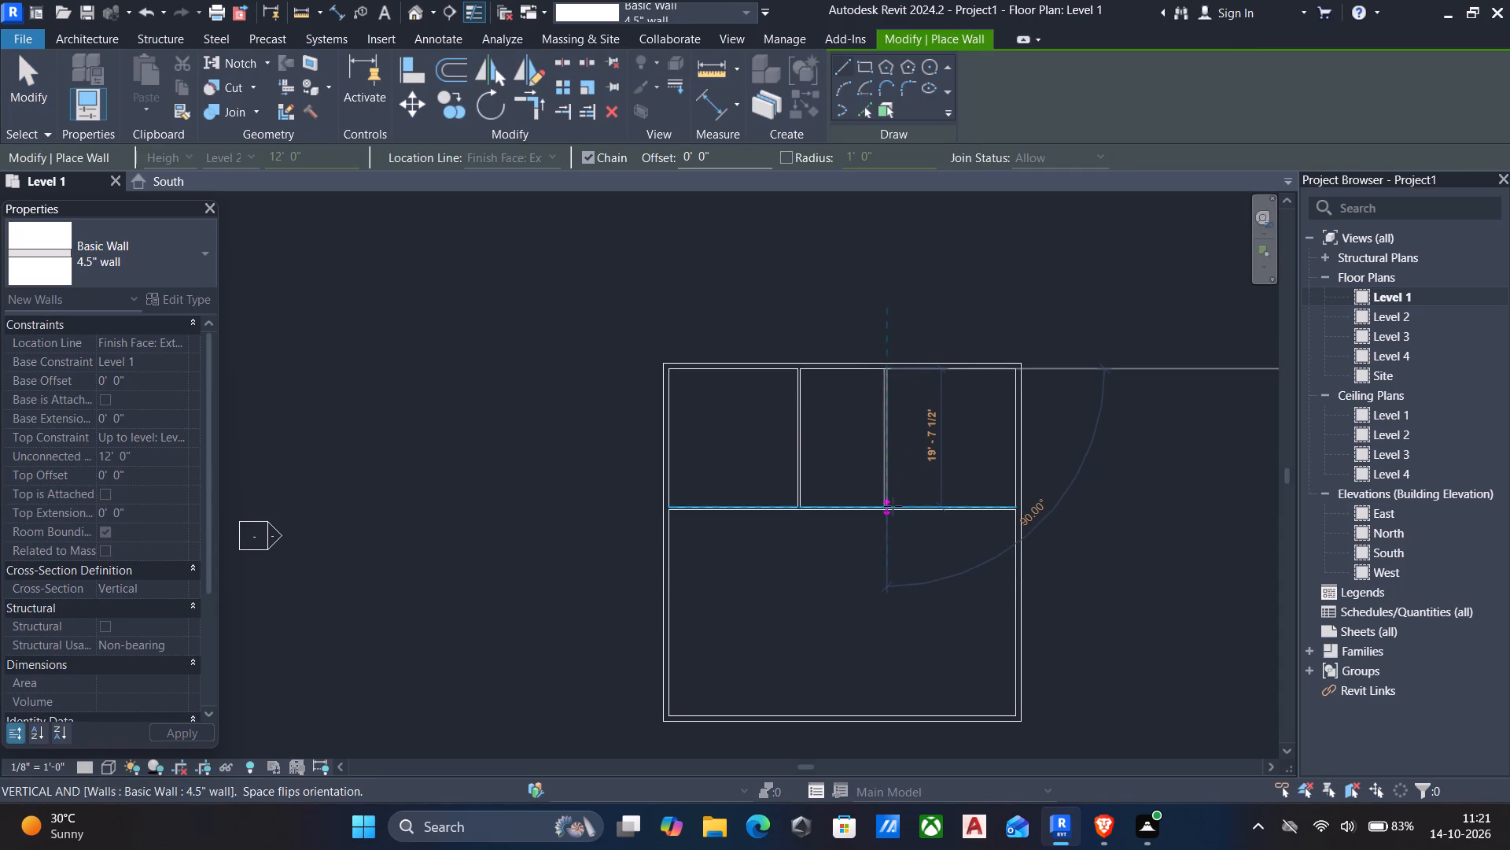
{"action": "left_click", "coordinate": [893, 506]}
{"action": "key", "text": "Escape"}
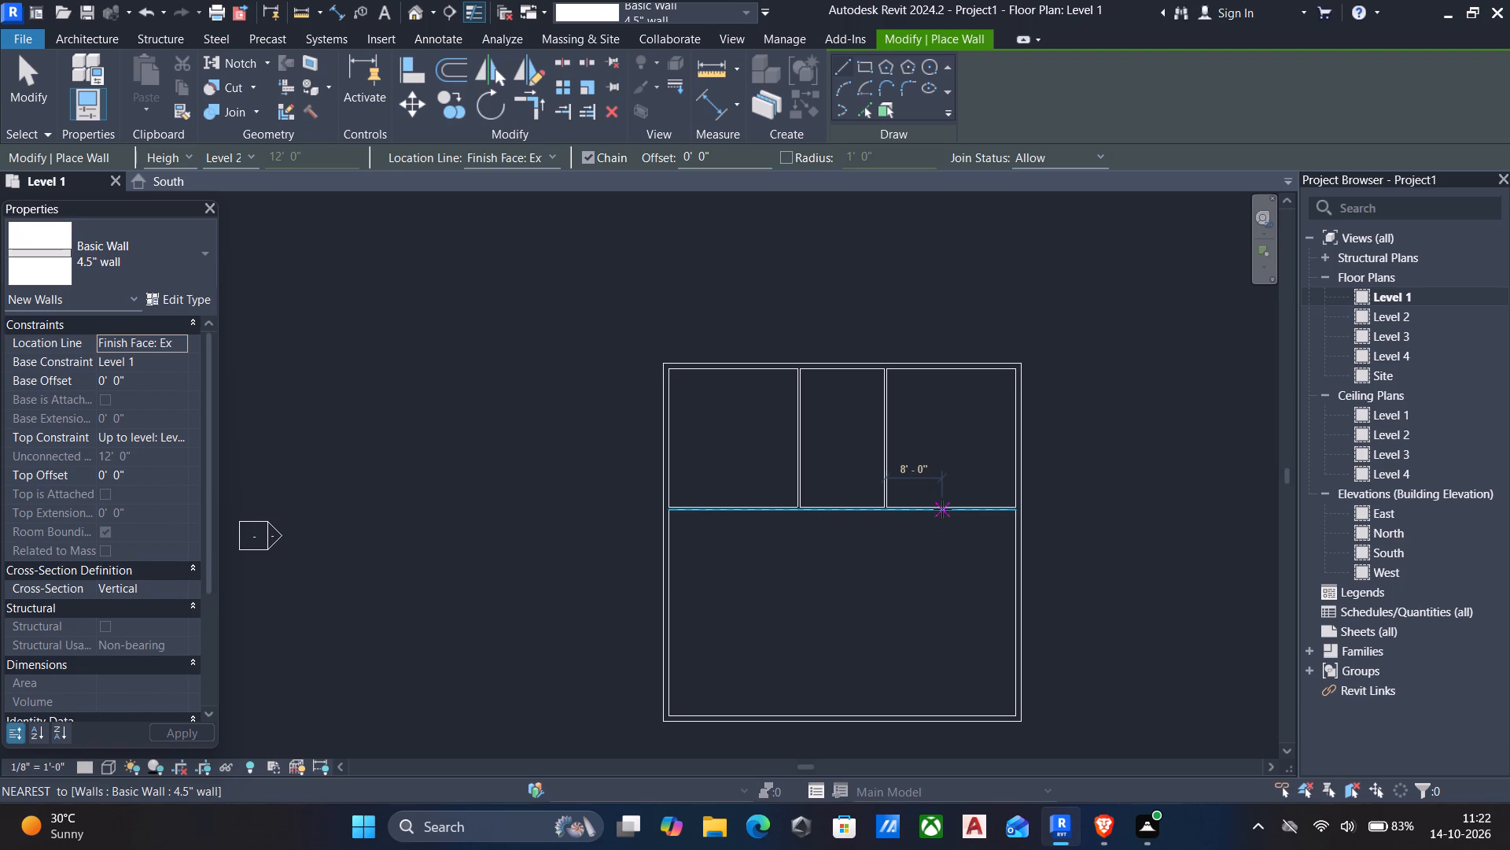
Draw chained 4.5" walls from the horizontal partition, about 8' east of the second vertical partition, 18' south and 10'-6" east to the east wall.
{"action": "left_click", "coordinate": [942, 509]}
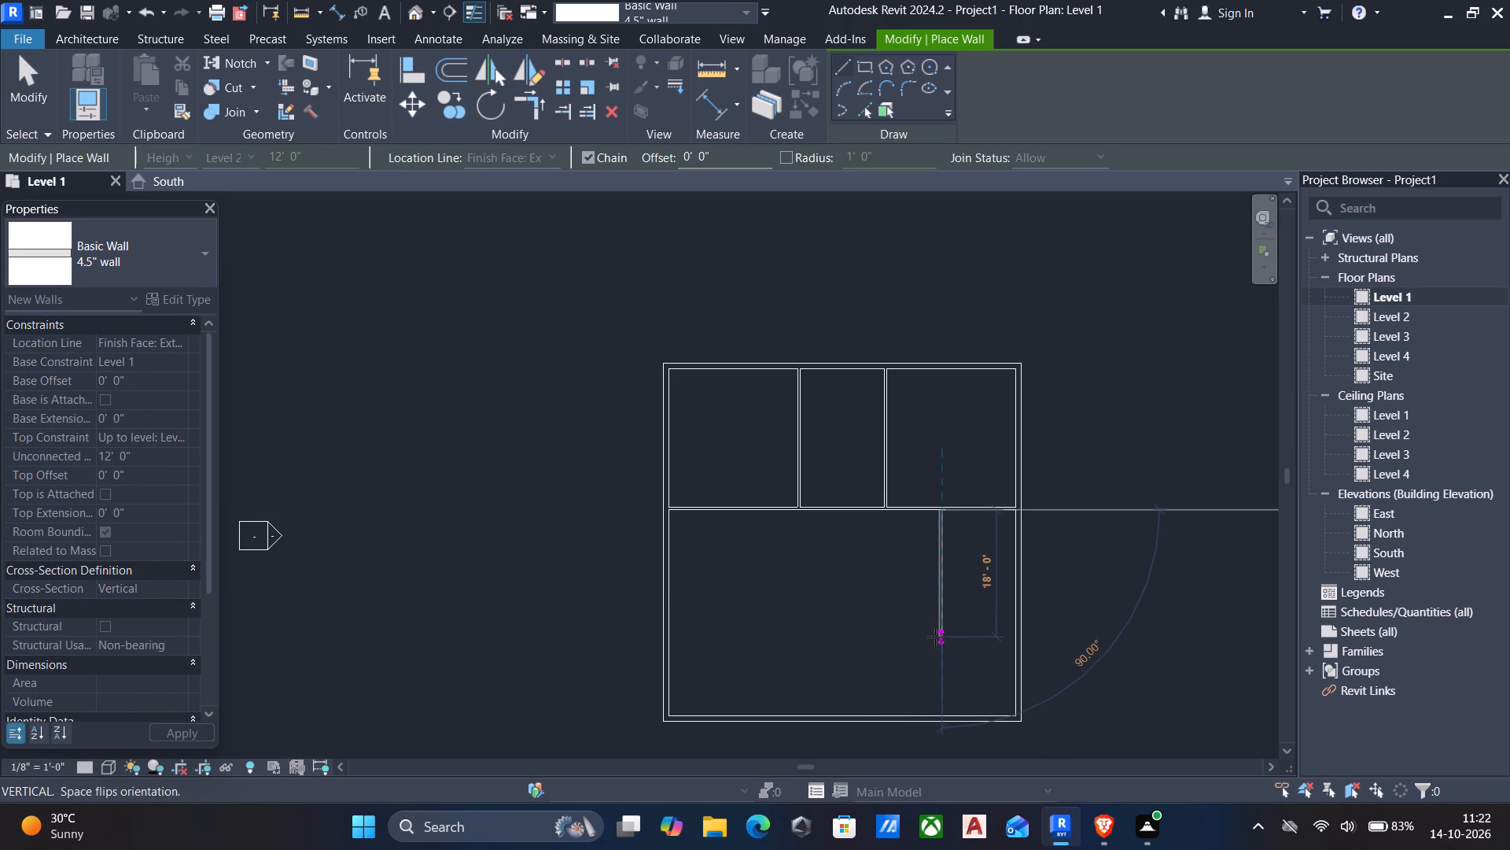
{"action": "left_click", "coordinate": [934, 634]}
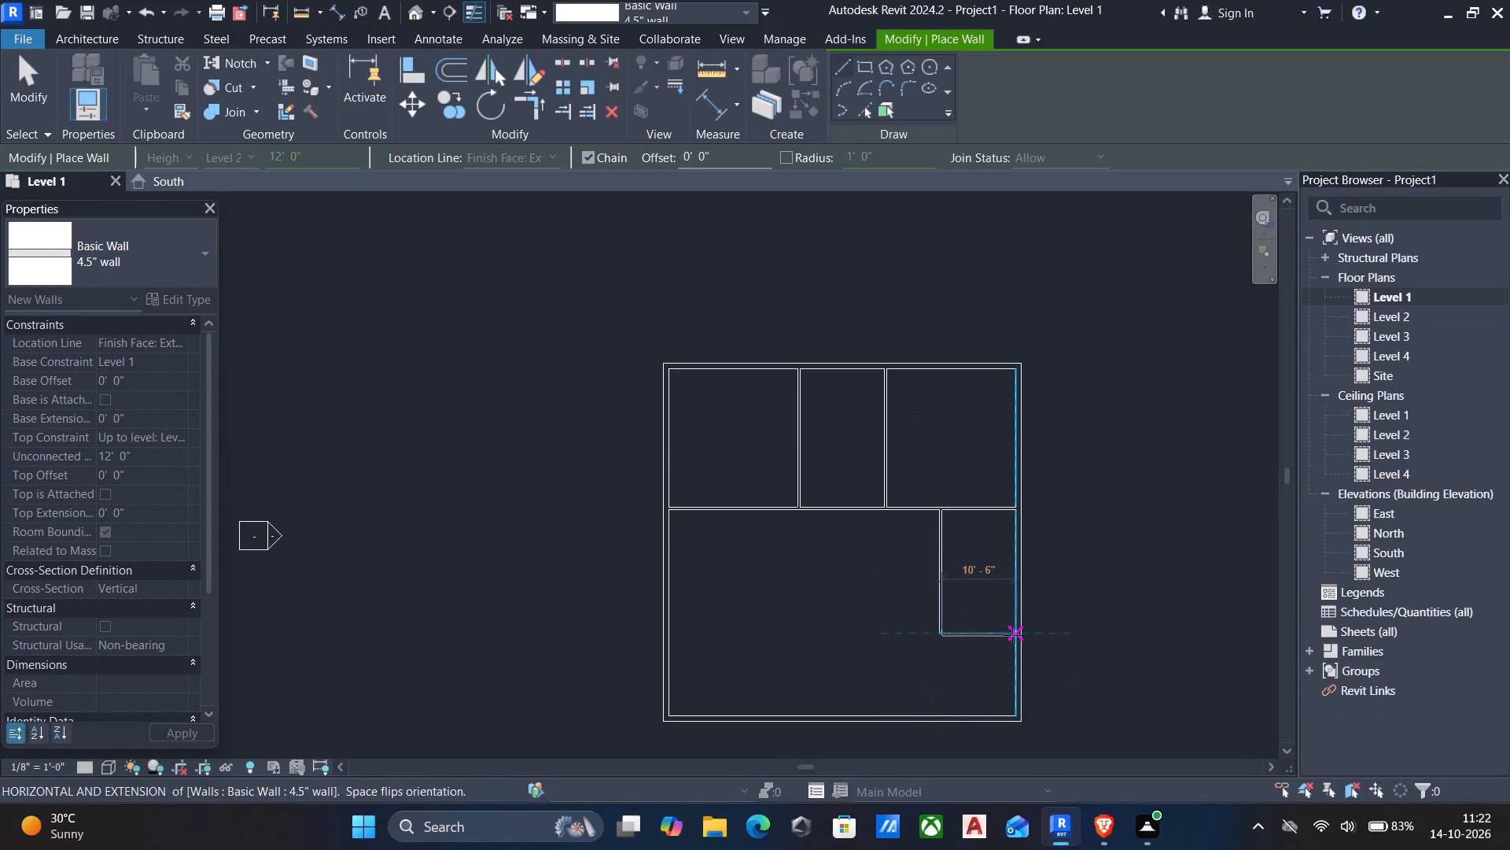
{"action": "left_click", "coordinate": [1014, 635]}
{"action": "key", "text": "Escape"}
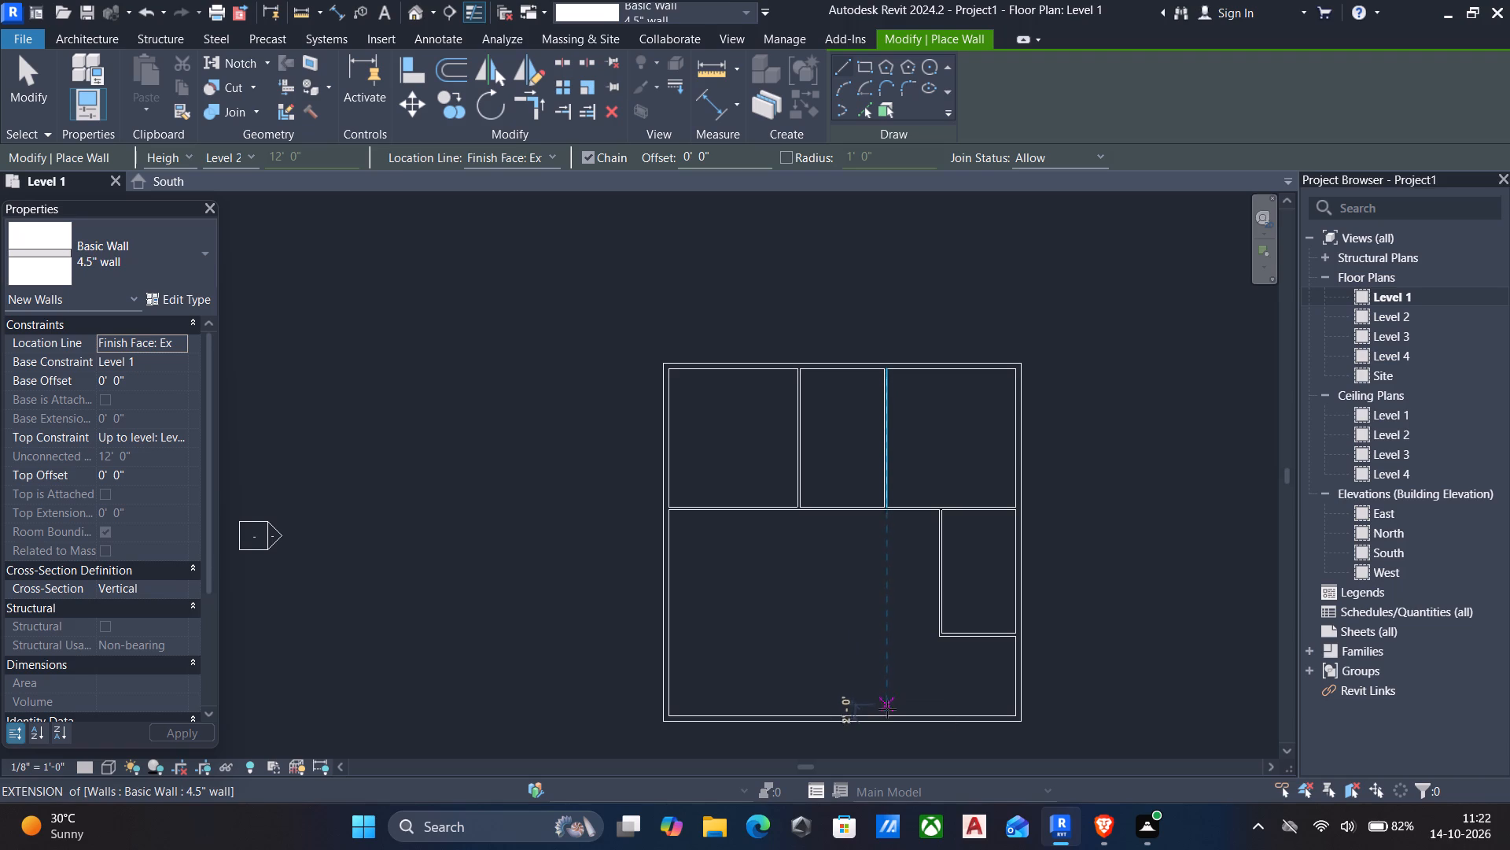
Draw chained 4.5" walls from the south wall, in line with the second north partition, about 12' north and east to the east room's southwest corner.
{"action": "left_click", "coordinate": [887, 711]}
{"action": "left_click", "coordinate": [894, 637]}
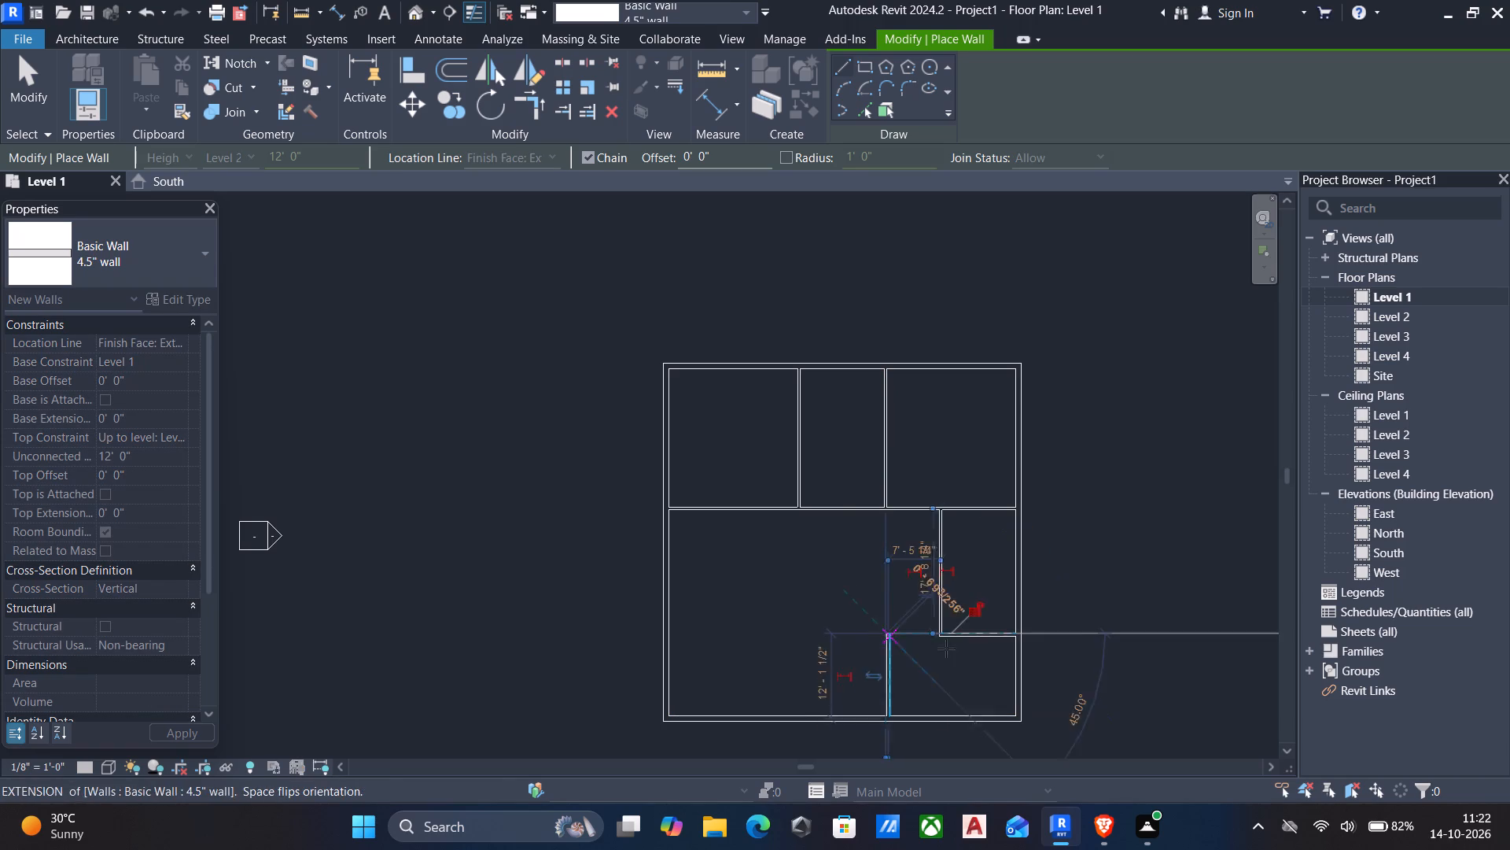
{"action": "left_click", "coordinate": [937, 639]}
{"action": "key", "text": "Escape"}
{"action": "key", "text": "Escape"}
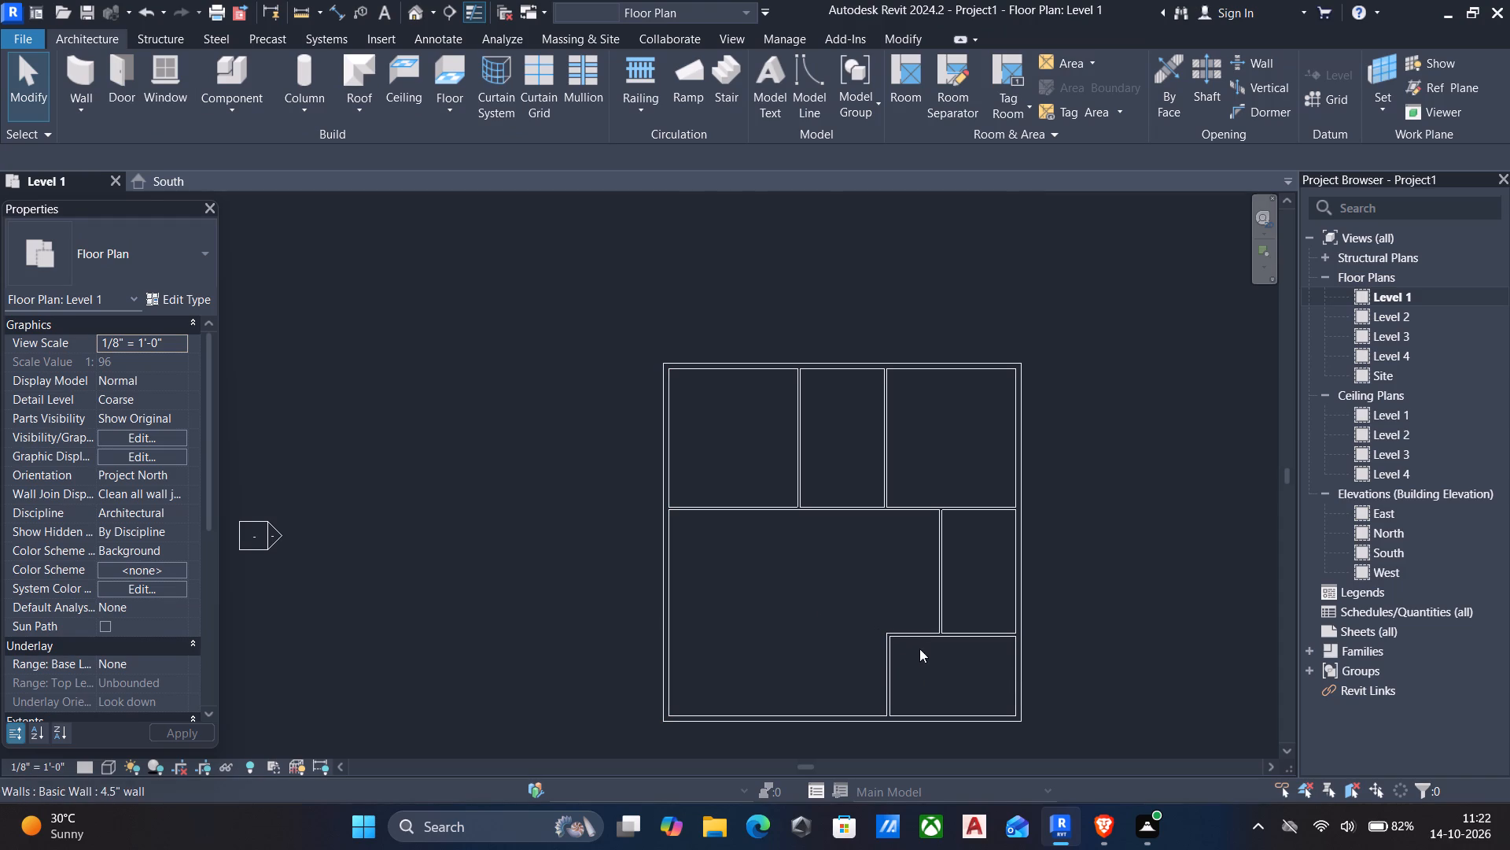
Draw chained 4.5" walls from the south wall about 18'-6" north and about 20'-5" west to the west wall, enclosing a southwest room.
{"action": "type", "text": "wa"}
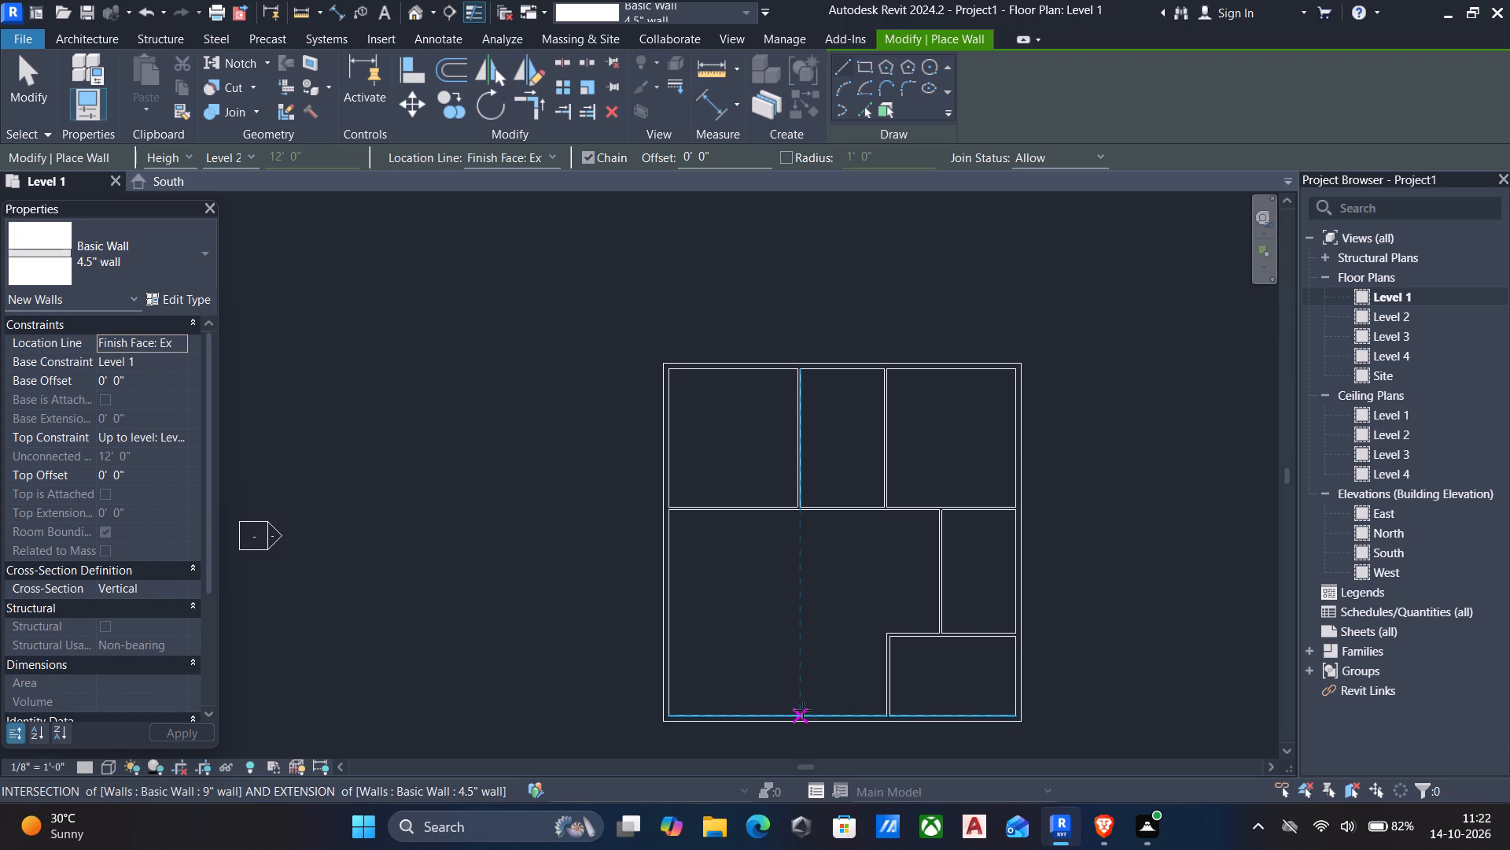
{"action": "left_click", "coordinate": [813, 710]}
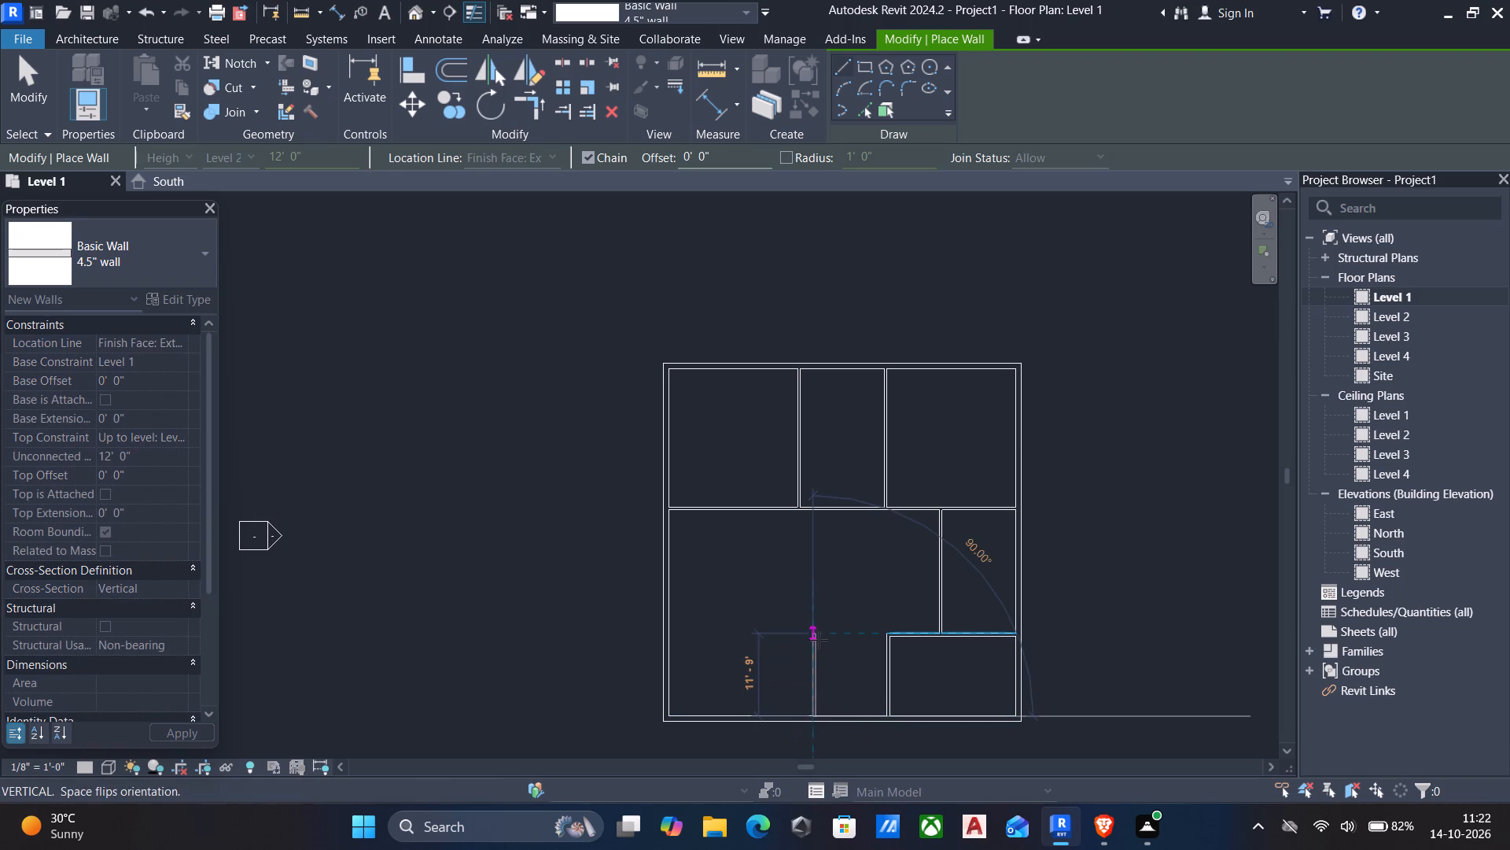
{"action": "left_click", "coordinate": [816, 585]}
{"action": "left_click", "coordinate": [675, 586]}
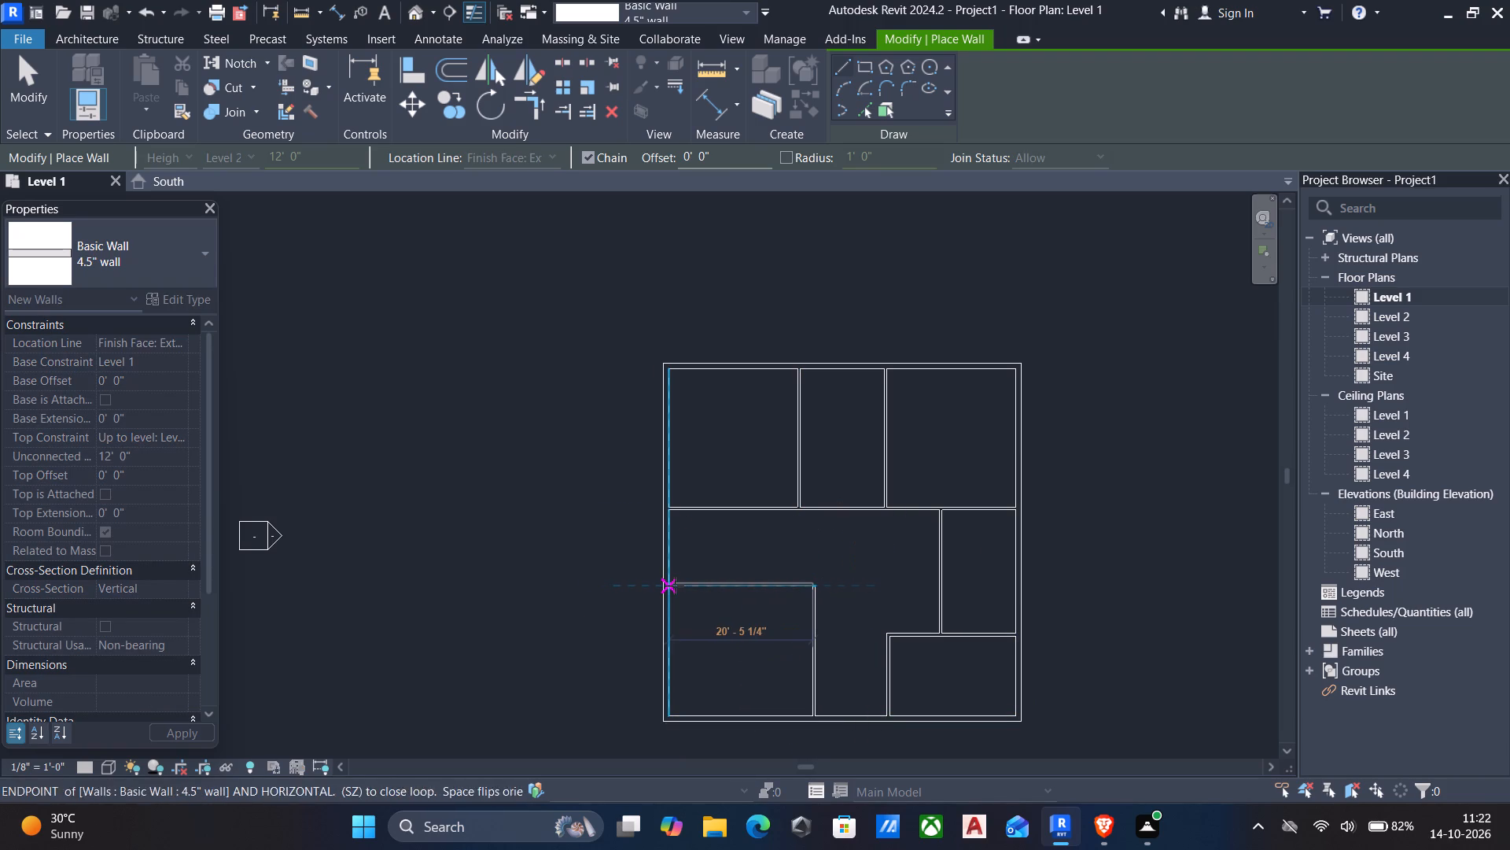
{"action": "key", "text": "Escape"}
{"action": "key", "text": "Escape"}
Measure the gap between the two southern vertical partitions along the south wall.
{"action": "key", "text": "d"}
{"action": "key", "text": "d"}
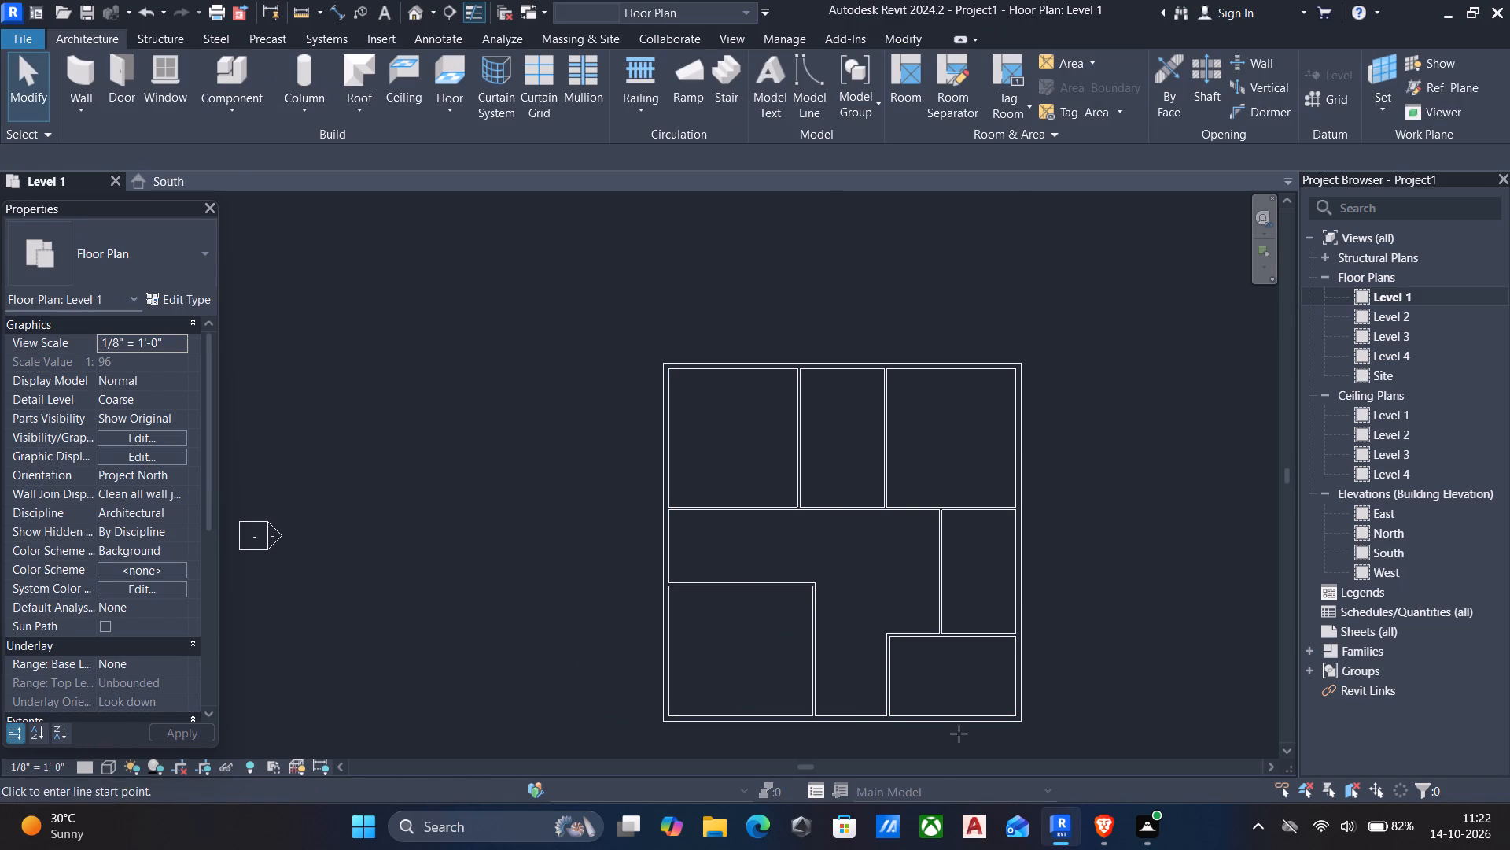
{"action": "scroll", "coordinate": [815, 727], "scroll_direction": "up", "scroll_amount": 6}
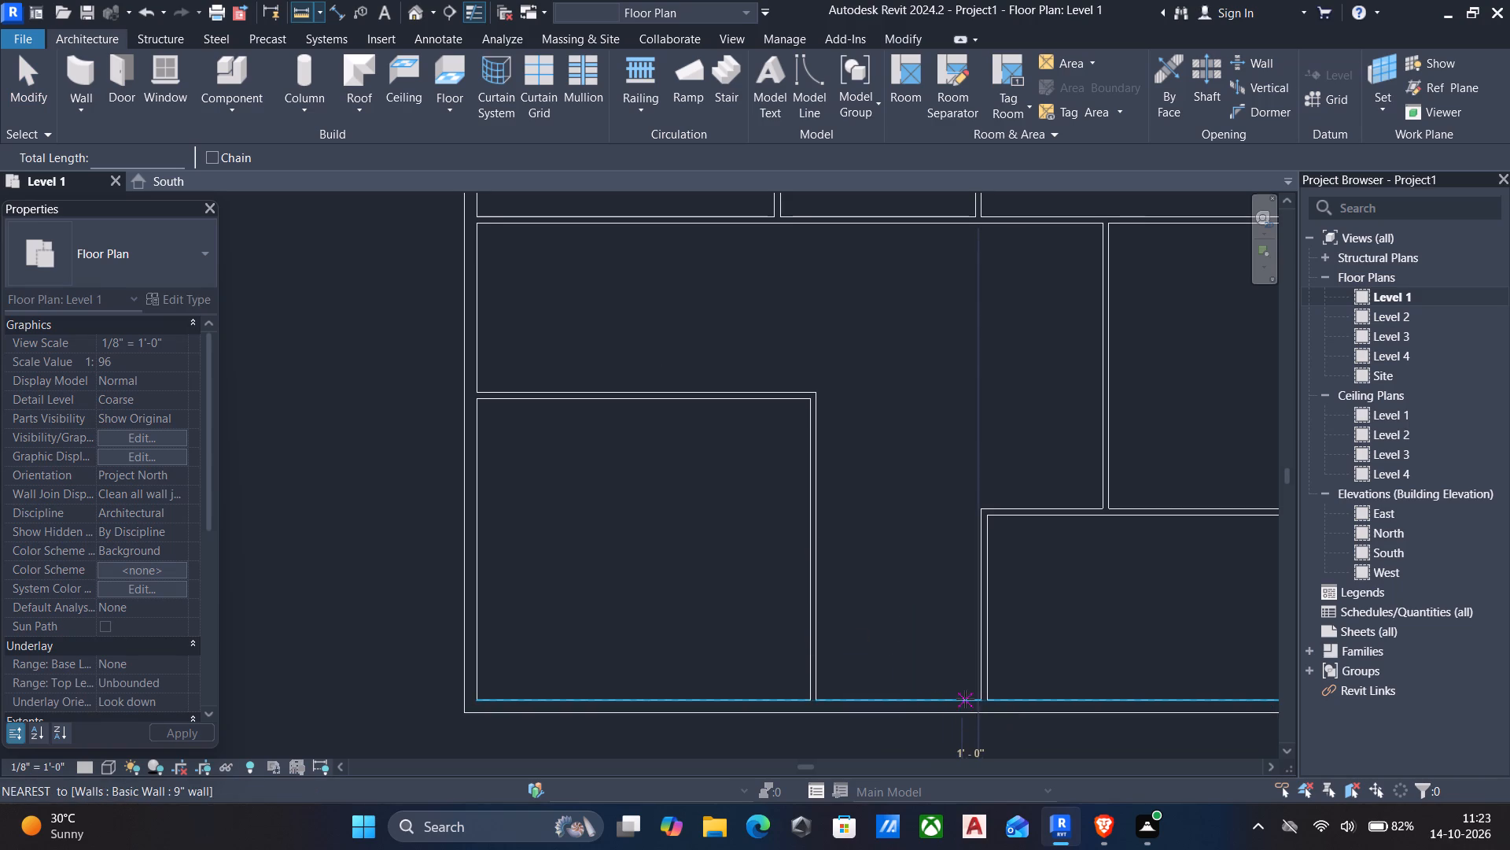
{"action": "left_click", "coordinate": [974, 698]}
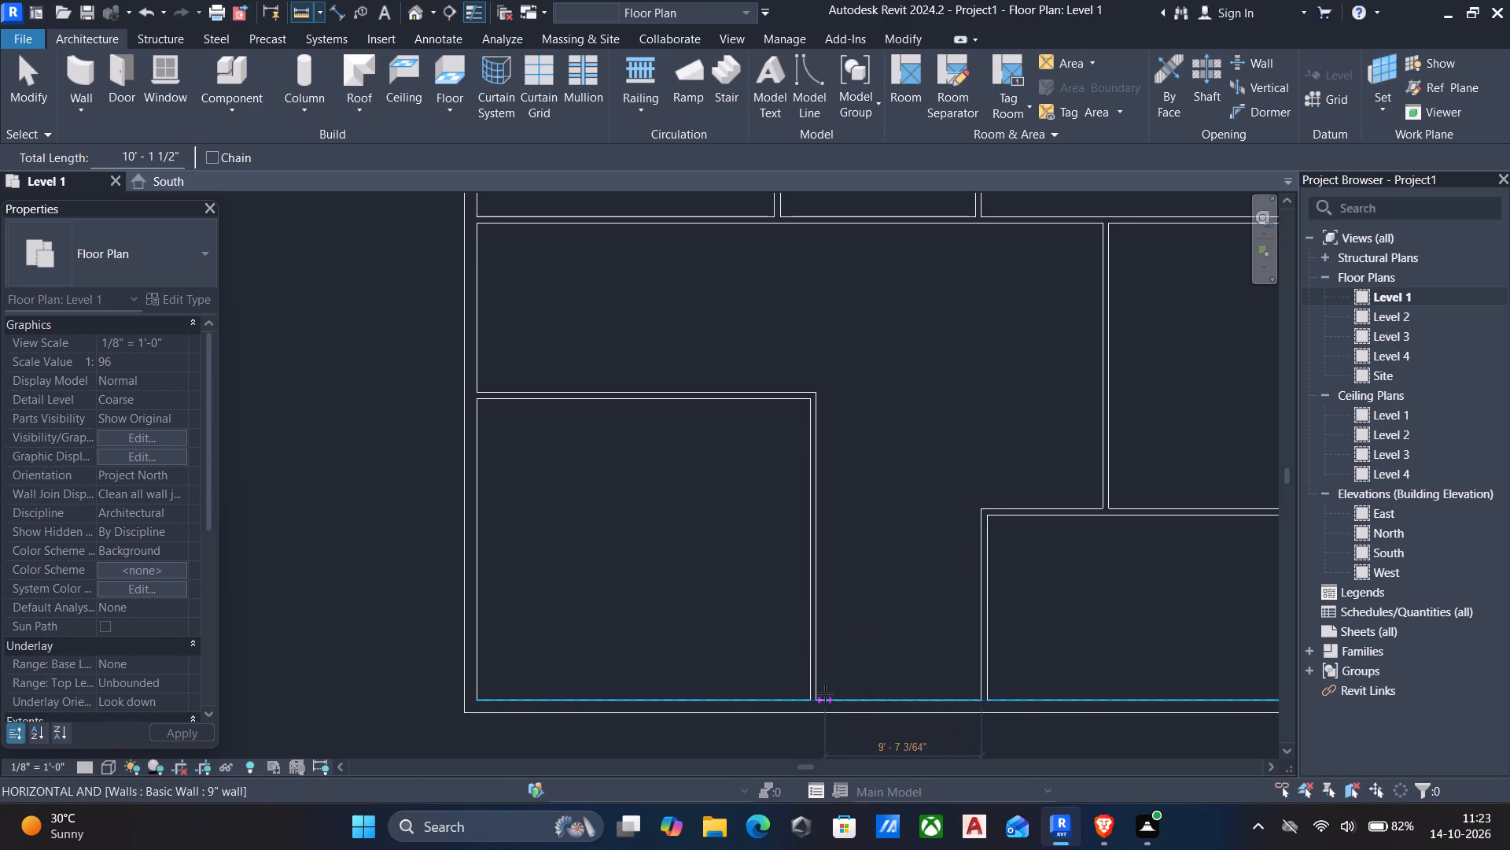
{"action": "key", "text": "Escape"}
{"action": "key", "text": "Escape"}
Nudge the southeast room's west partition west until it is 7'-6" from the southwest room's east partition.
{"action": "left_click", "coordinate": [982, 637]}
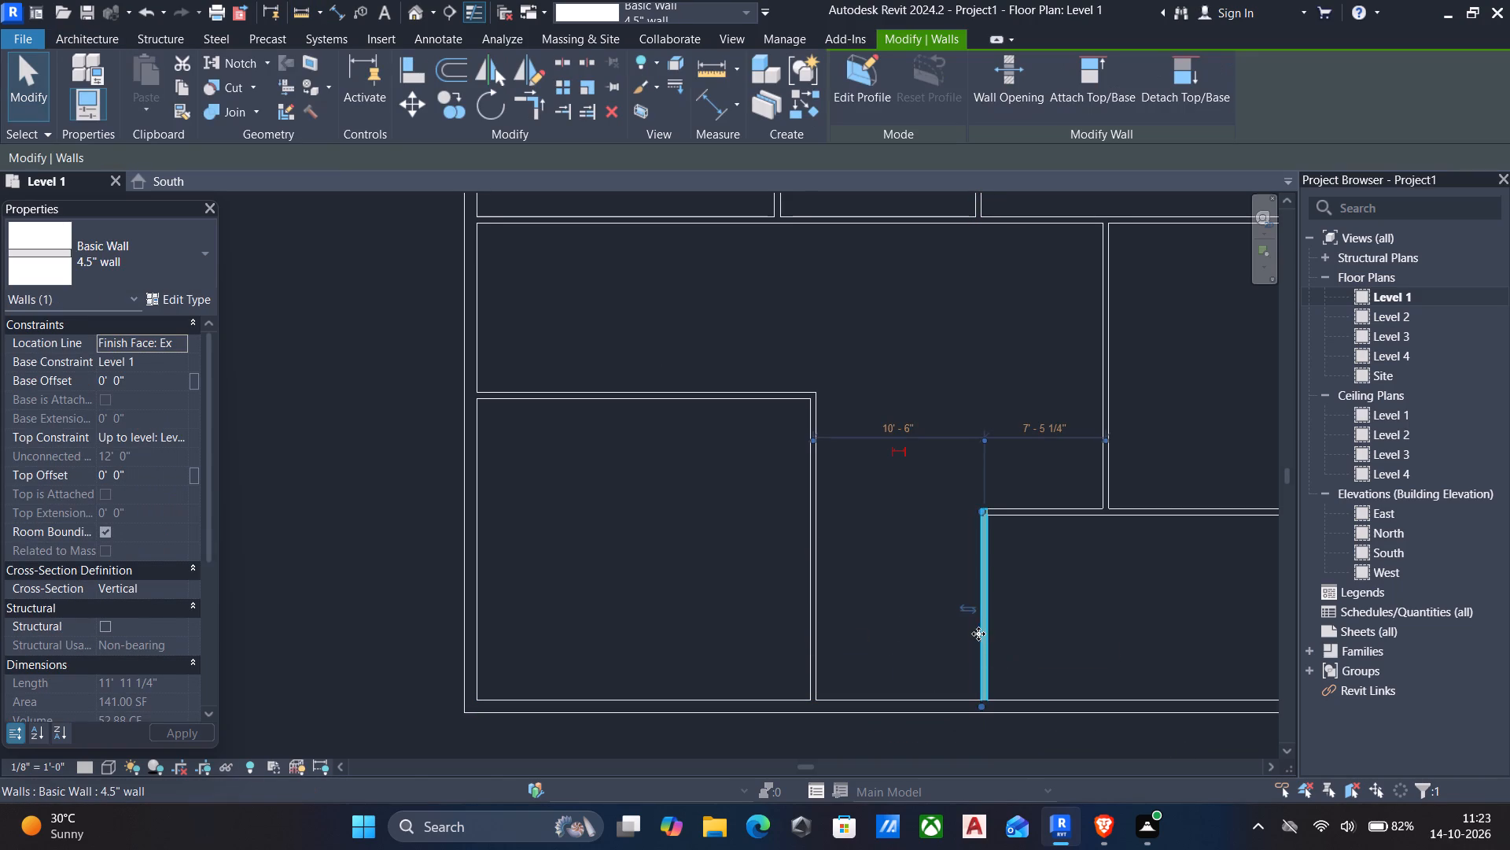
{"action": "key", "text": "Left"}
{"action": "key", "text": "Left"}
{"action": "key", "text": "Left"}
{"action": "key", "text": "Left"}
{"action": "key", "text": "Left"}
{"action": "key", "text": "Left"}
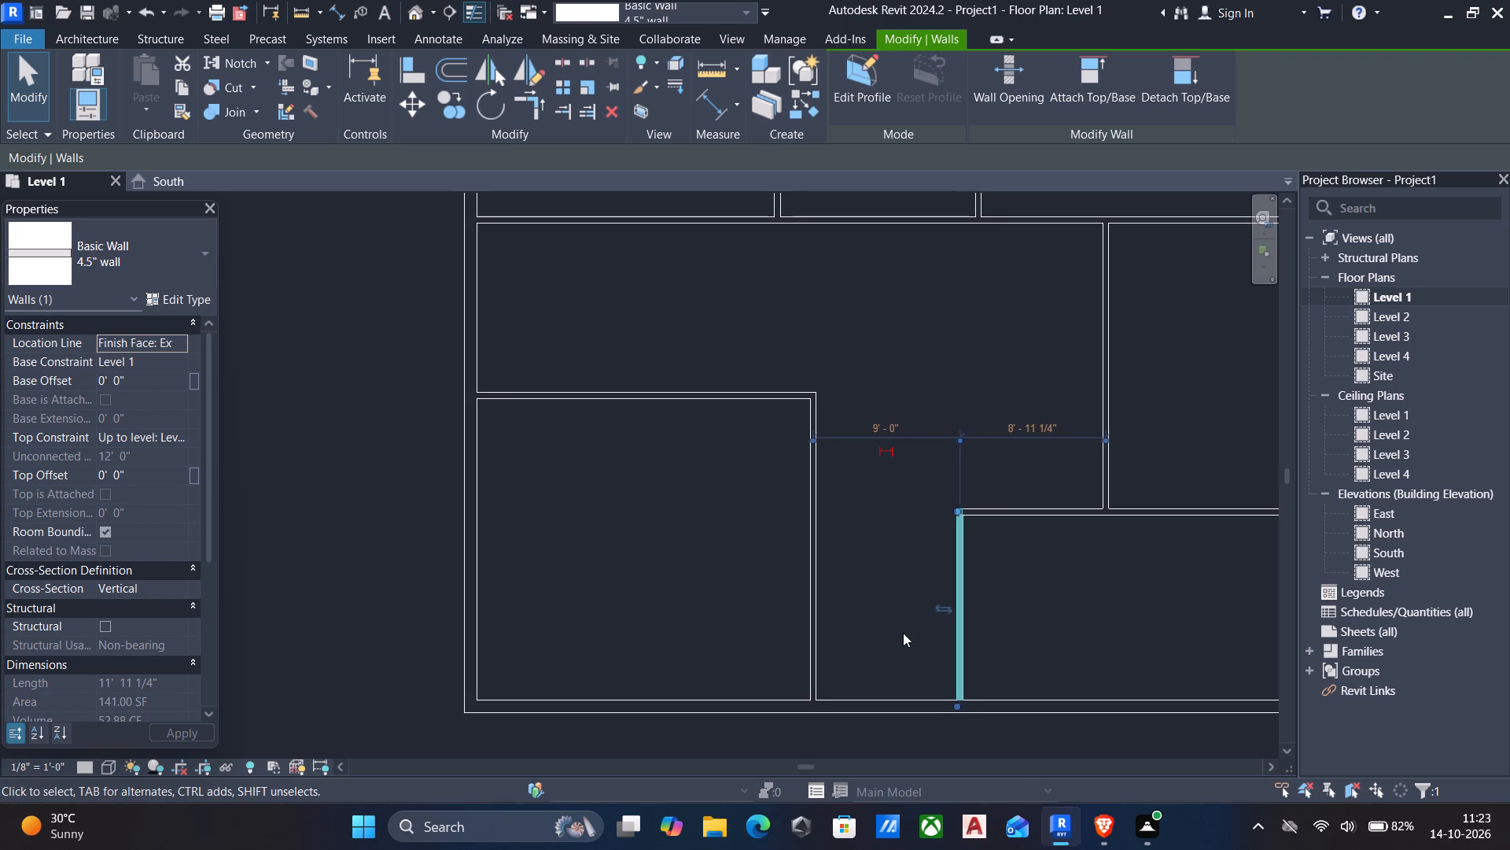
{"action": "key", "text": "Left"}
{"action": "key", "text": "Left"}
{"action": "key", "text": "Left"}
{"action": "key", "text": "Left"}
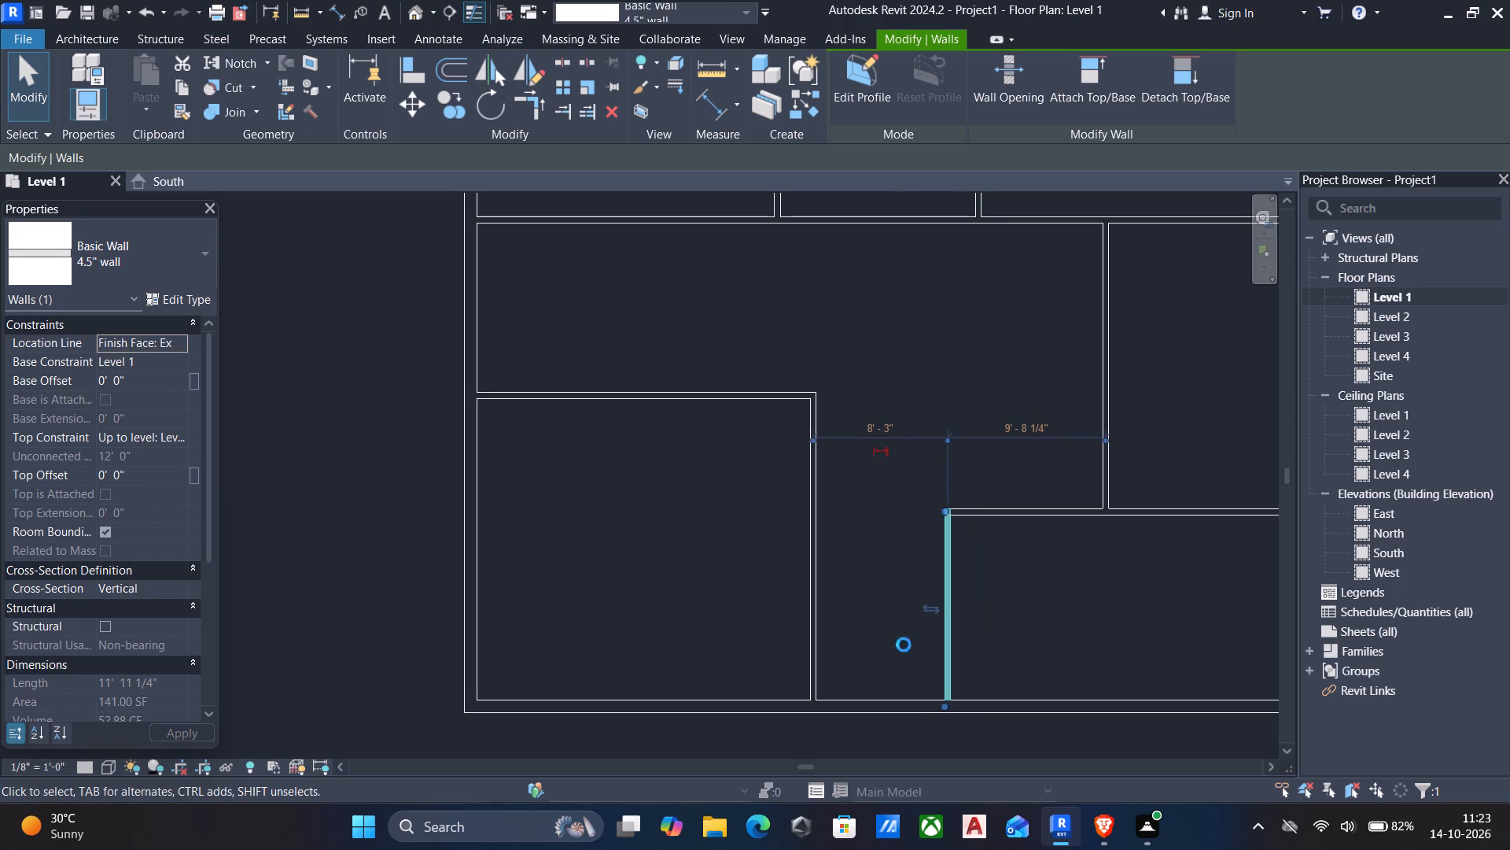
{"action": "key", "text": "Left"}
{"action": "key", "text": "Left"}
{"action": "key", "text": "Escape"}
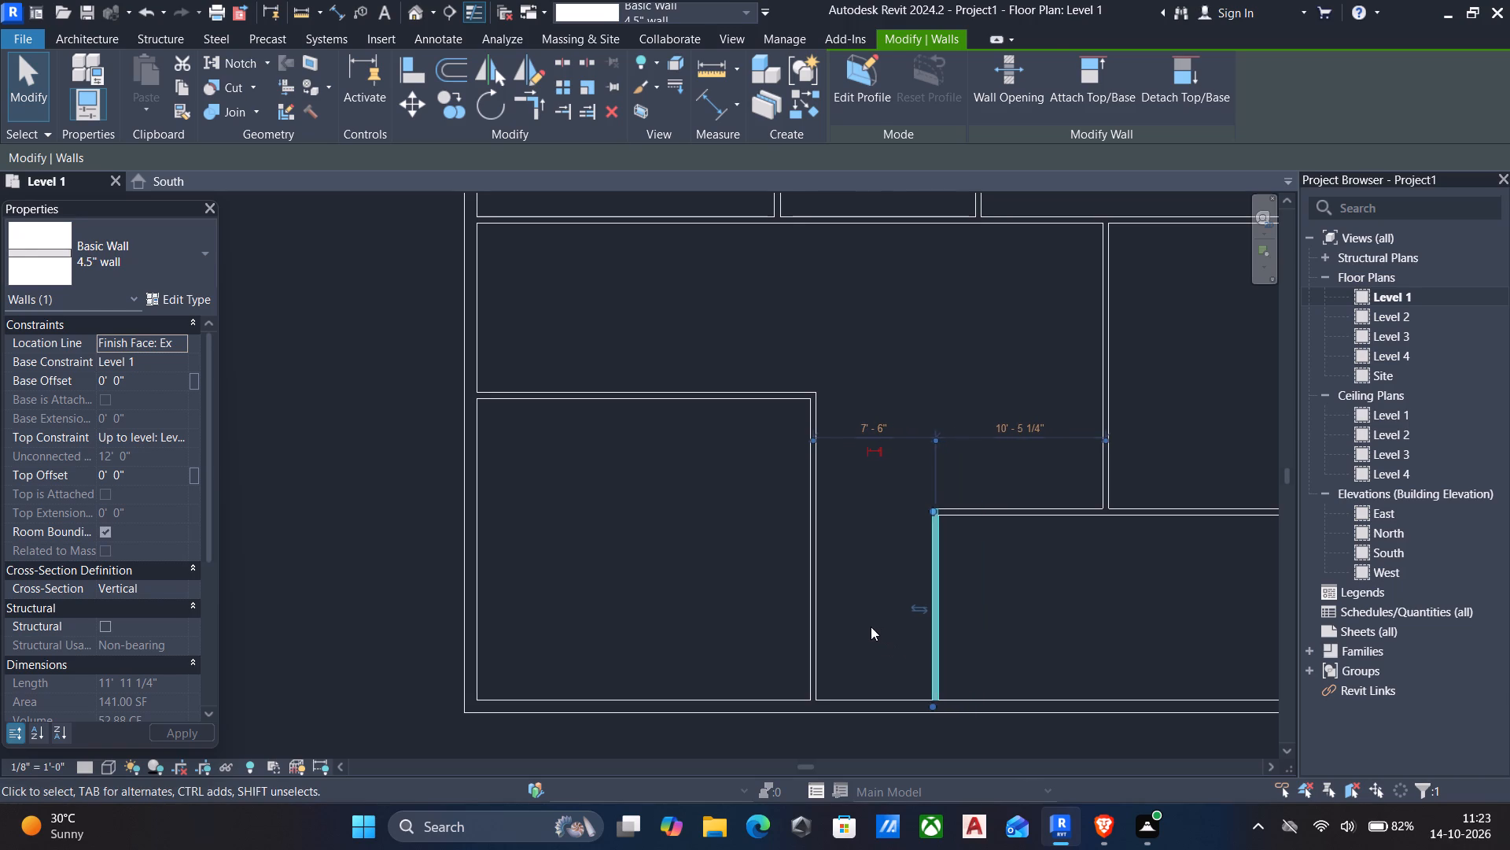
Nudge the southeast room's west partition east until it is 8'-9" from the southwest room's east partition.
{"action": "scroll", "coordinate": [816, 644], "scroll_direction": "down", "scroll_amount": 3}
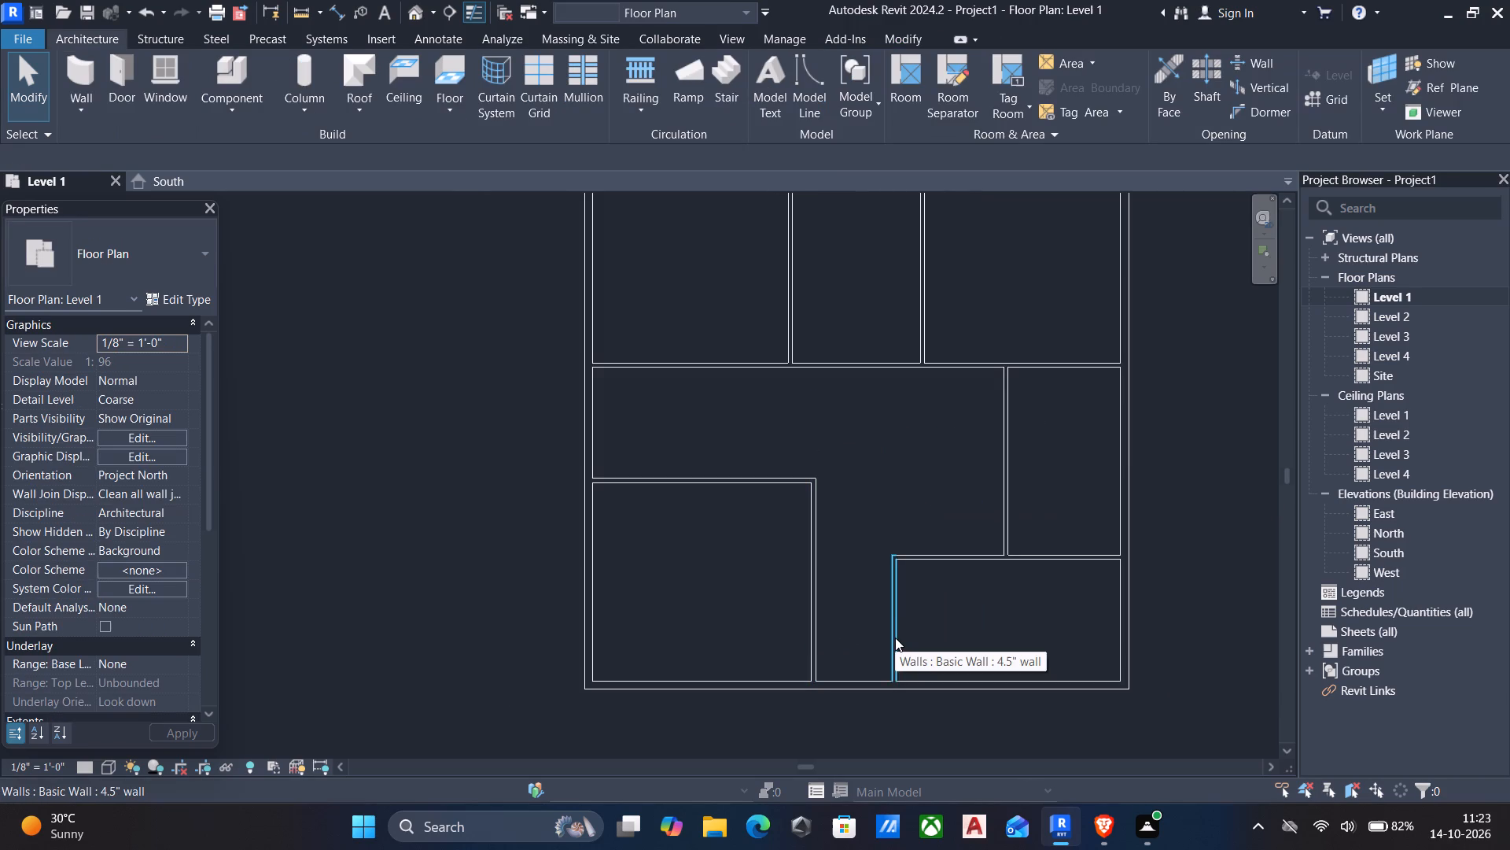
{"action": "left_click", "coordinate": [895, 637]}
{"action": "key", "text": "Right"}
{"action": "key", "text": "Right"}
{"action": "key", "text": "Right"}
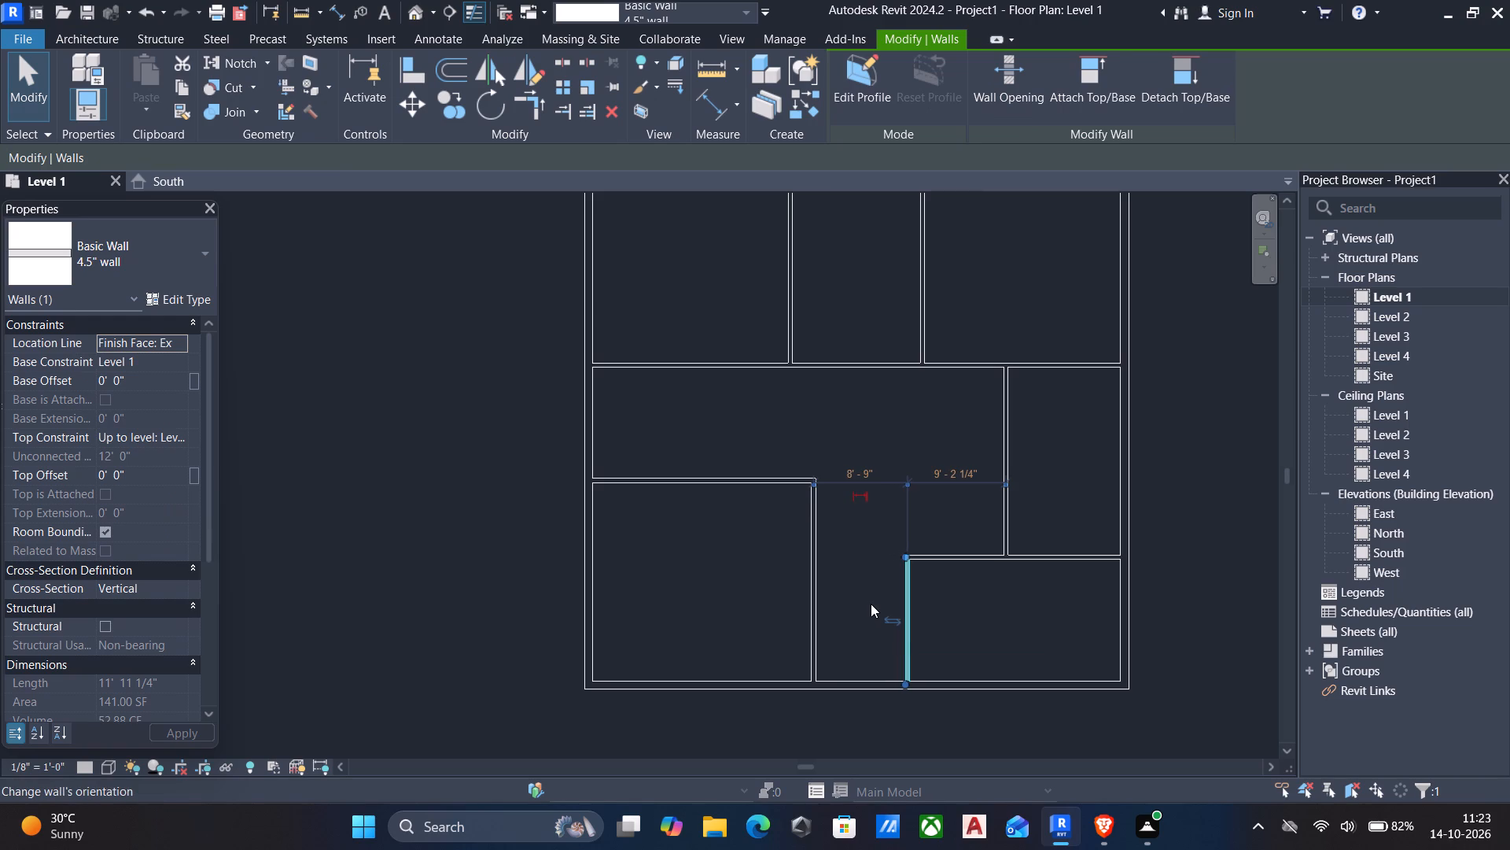
Nudge the southwest room's east partition east until its dimension to the west exterior wall is 22'-3".
{"action": "left_click", "coordinate": [812, 603]}
{"action": "key", "text": "Right"}
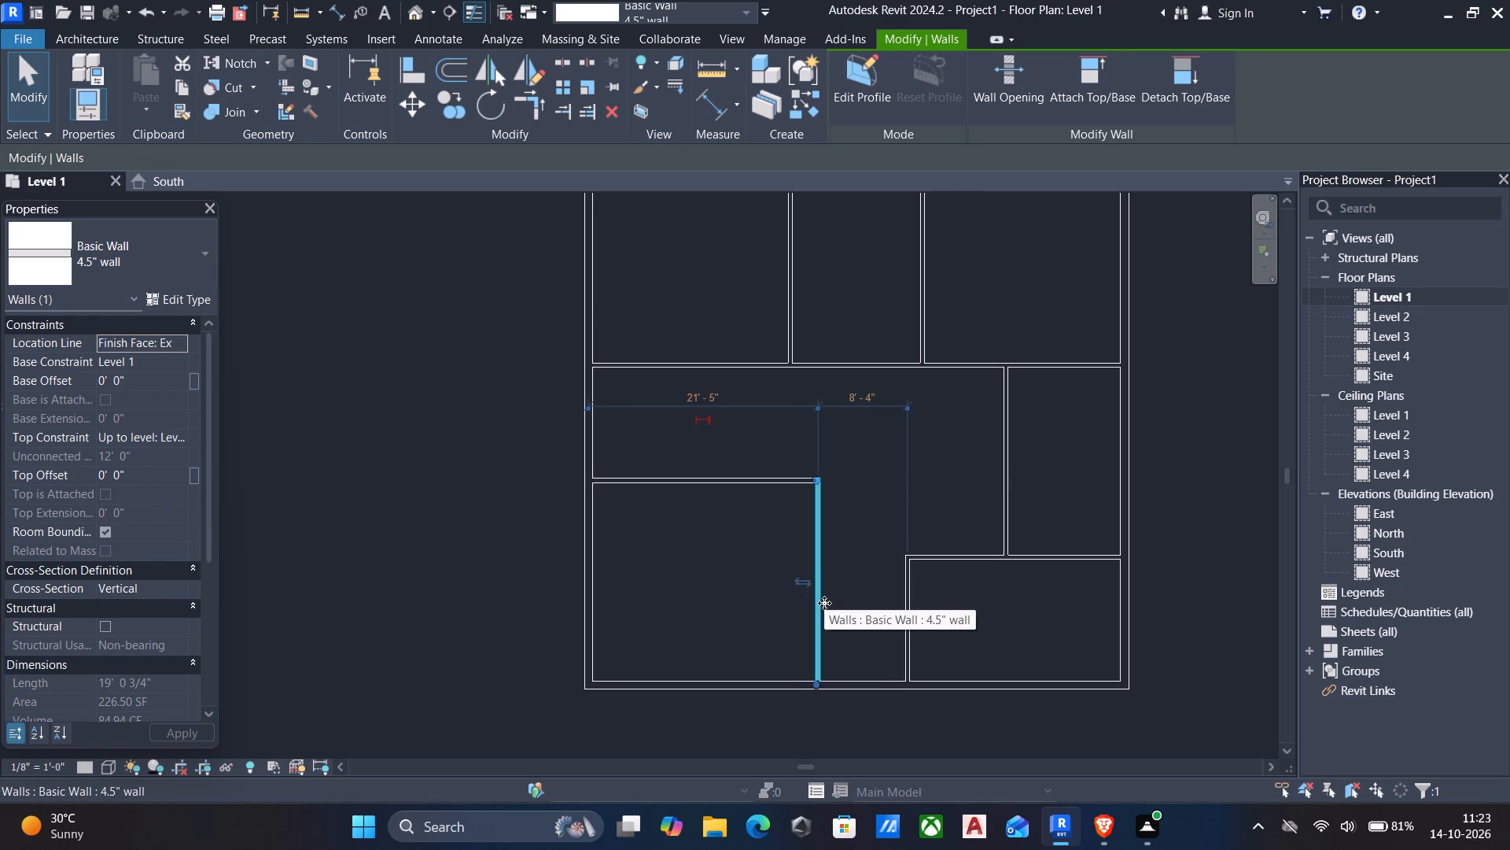
{"action": "key", "text": "Right"}
{"action": "key", "text": "Right"}
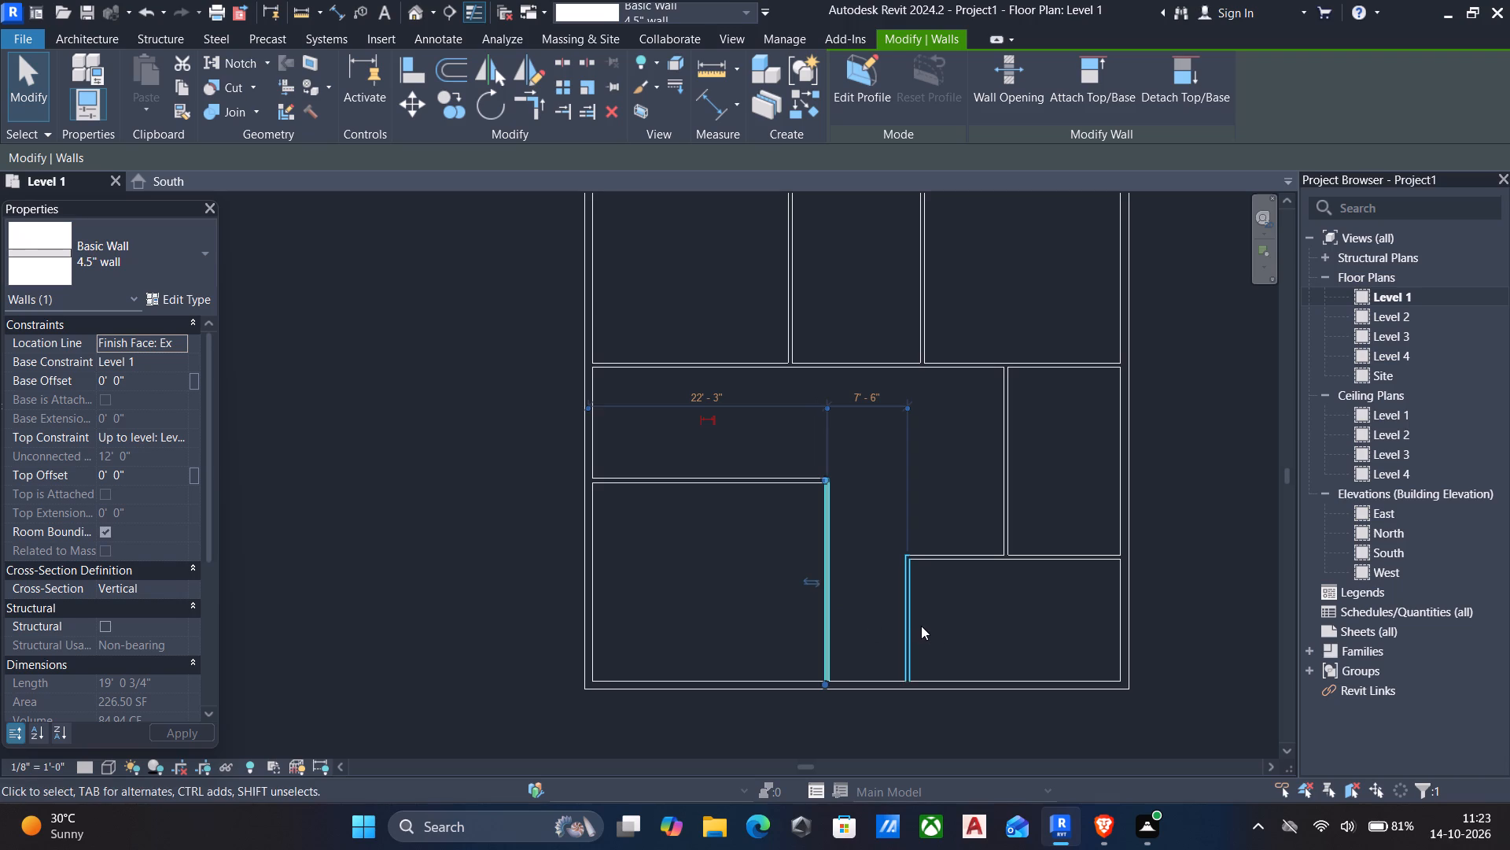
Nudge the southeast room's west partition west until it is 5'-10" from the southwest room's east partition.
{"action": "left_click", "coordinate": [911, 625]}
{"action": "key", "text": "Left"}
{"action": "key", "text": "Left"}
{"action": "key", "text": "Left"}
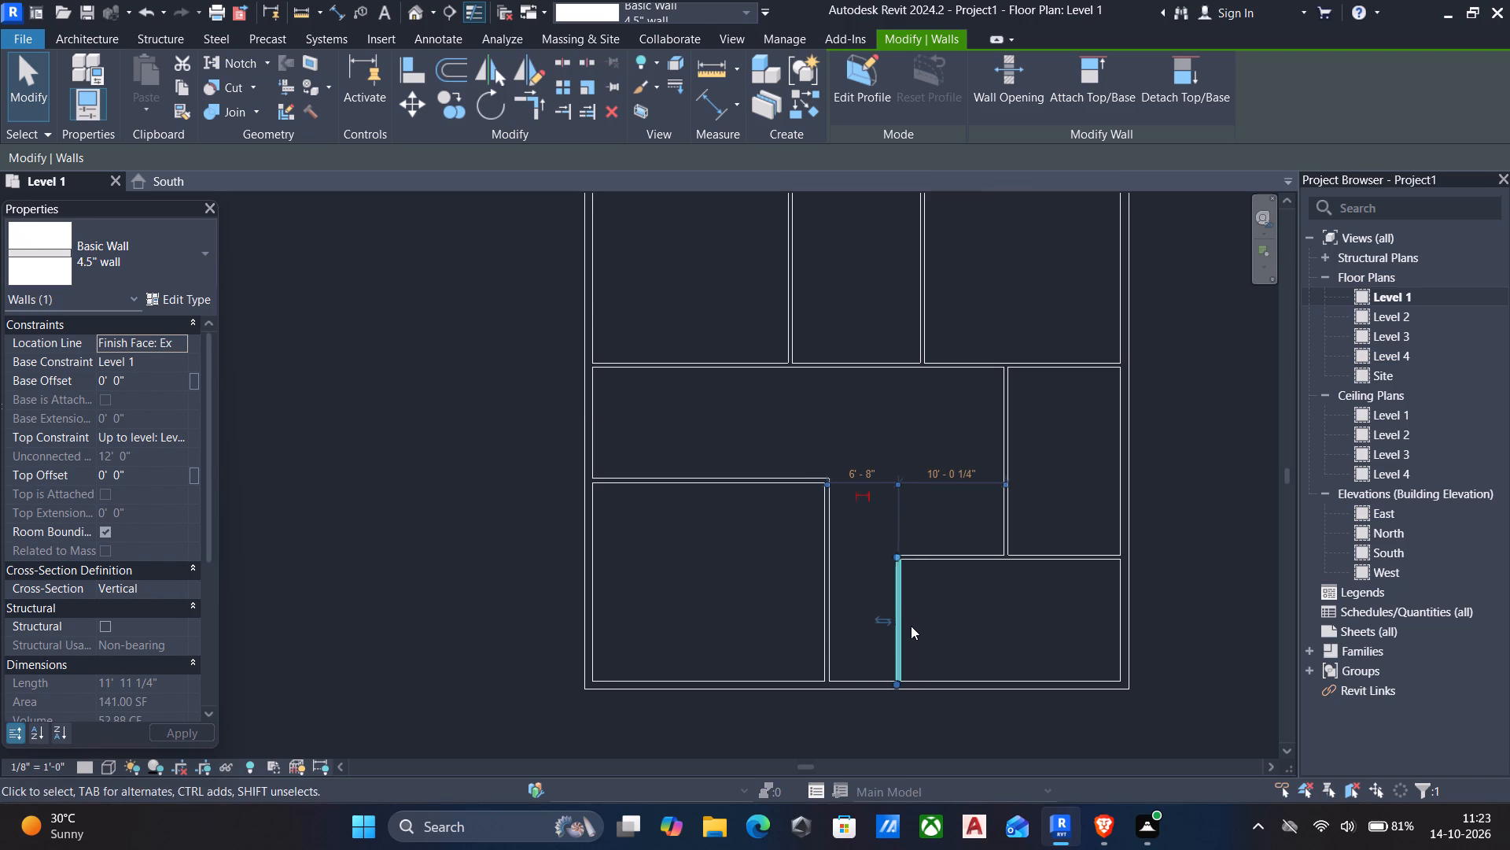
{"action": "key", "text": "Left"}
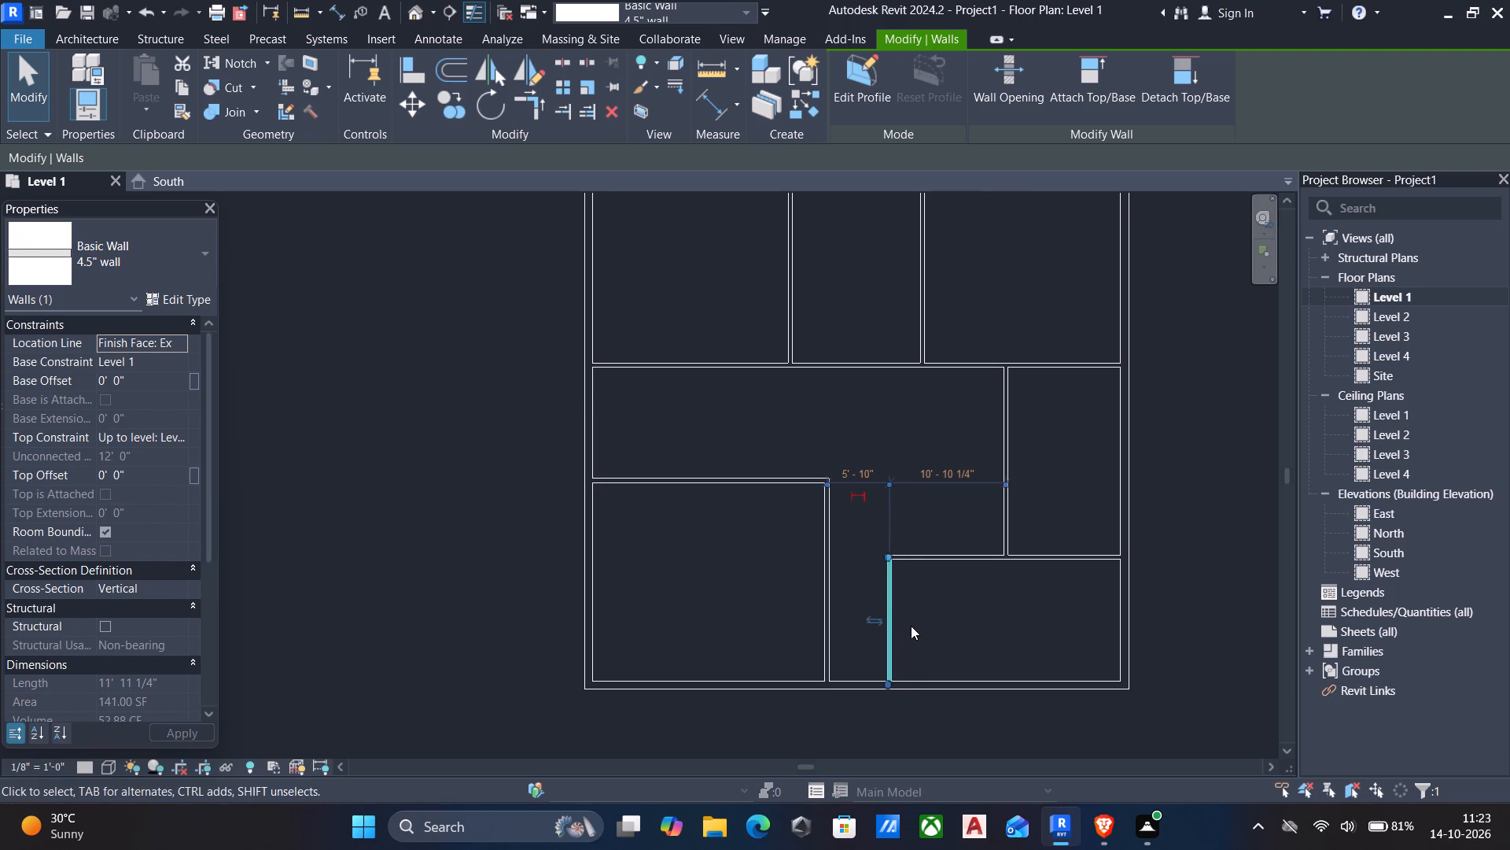
Nudge the west partition of the room along the middle of the east wall west, to about 13'-2" from the east exterior wall.
{"action": "left_click", "coordinate": [1007, 422]}
{"action": "key", "text": "Left"}
{"action": "key", "text": "Left"}
{"action": "key", "text": "Left"}
{"action": "key", "text": "Left"}
{"action": "key", "text": "Left"}
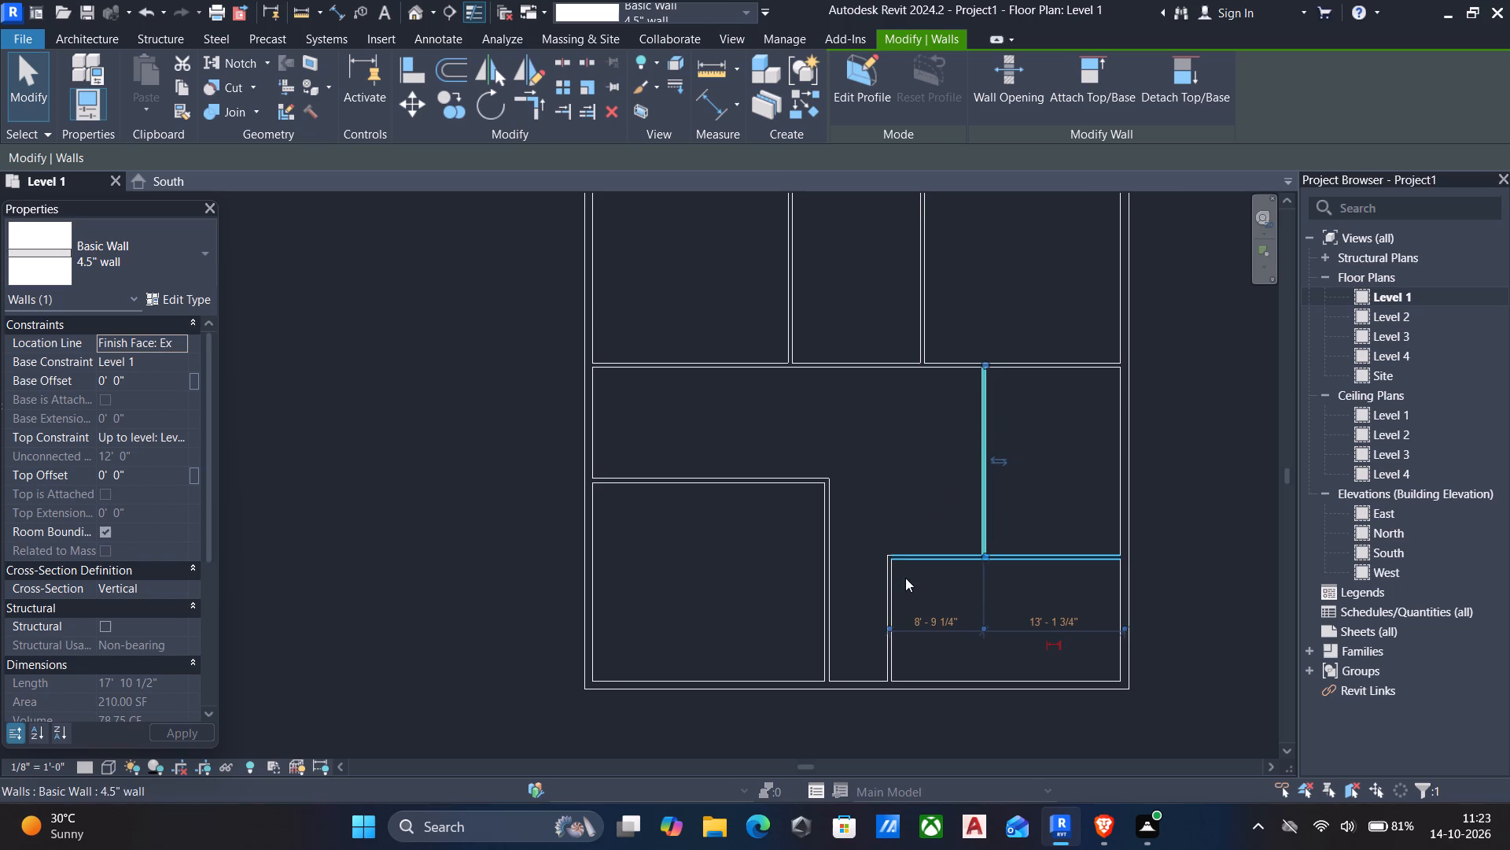
Set the distance between the southeast room's west partition and the southwest room's east partition to 6'.
{"action": "left_click", "coordinate": [885, 611]}
{"action": "key", "text": "Left"}
{"action": "key", "text": "Right"}
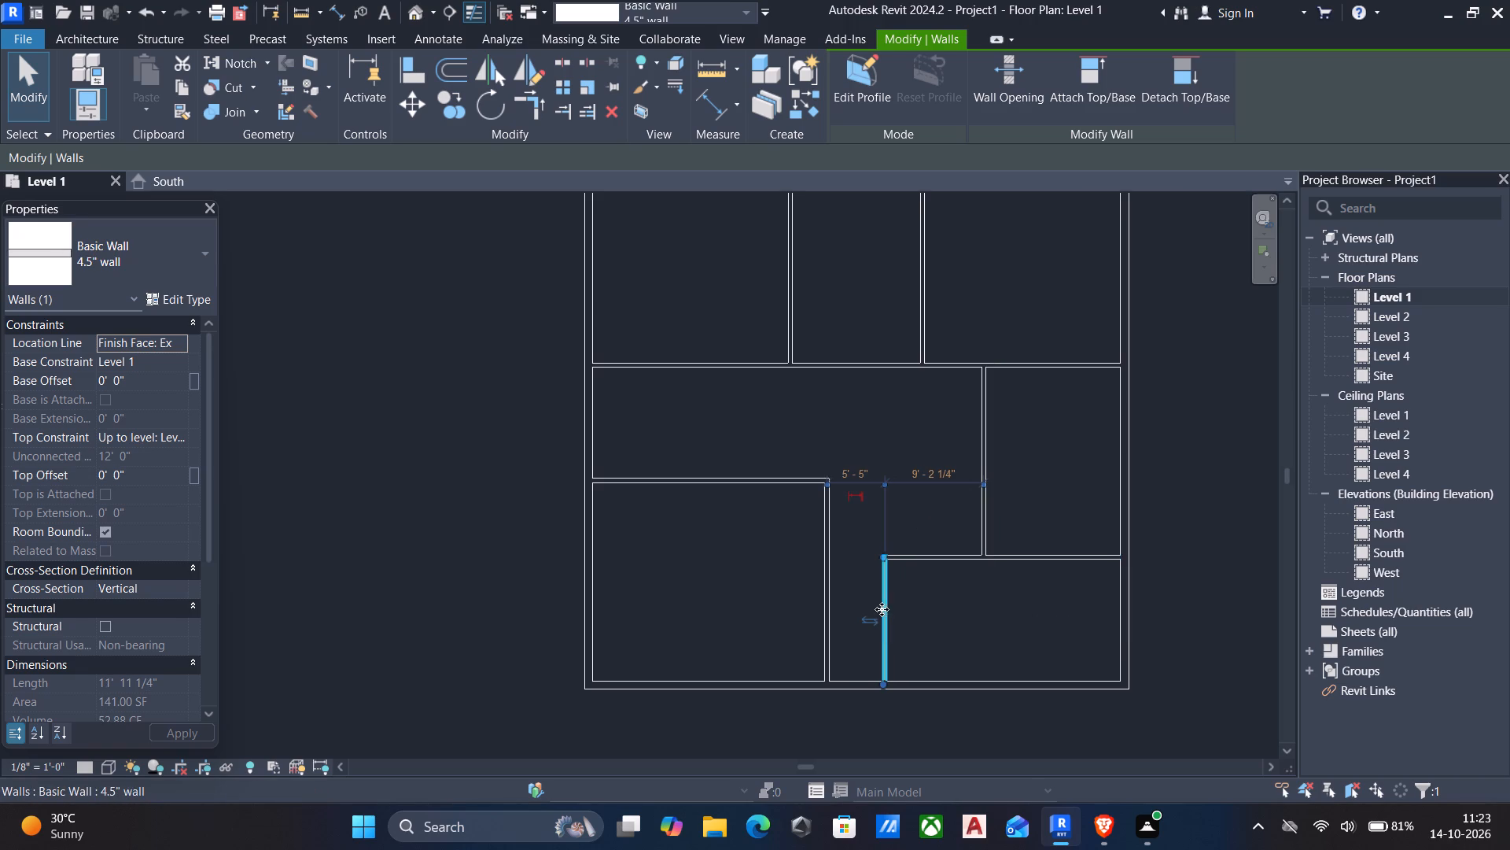
{"action": "left_click_drag", "start_coordinate": [863, 466], "coordinate": [849, 467]}
{"action": "key", "text": "6"}
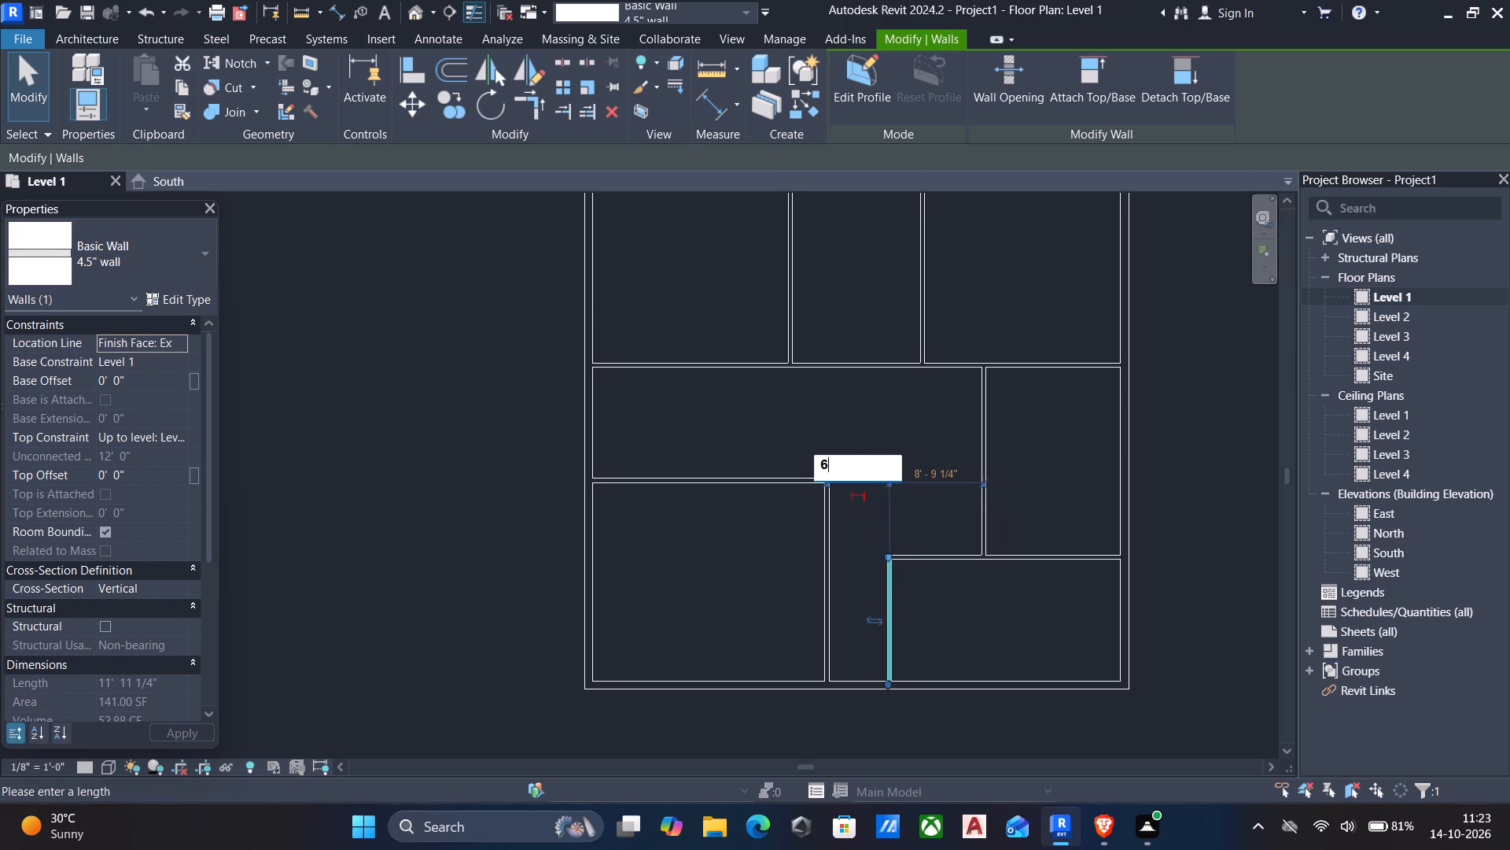
{"action": "key", "text": "shift+quotedbl"}
{"action": "key", "text": "BackSpace"}
{"action": "key", "text": "apostrophe"}
{"action": "key", "text": "Return"}
{"action": "key", "text": "Escape"}
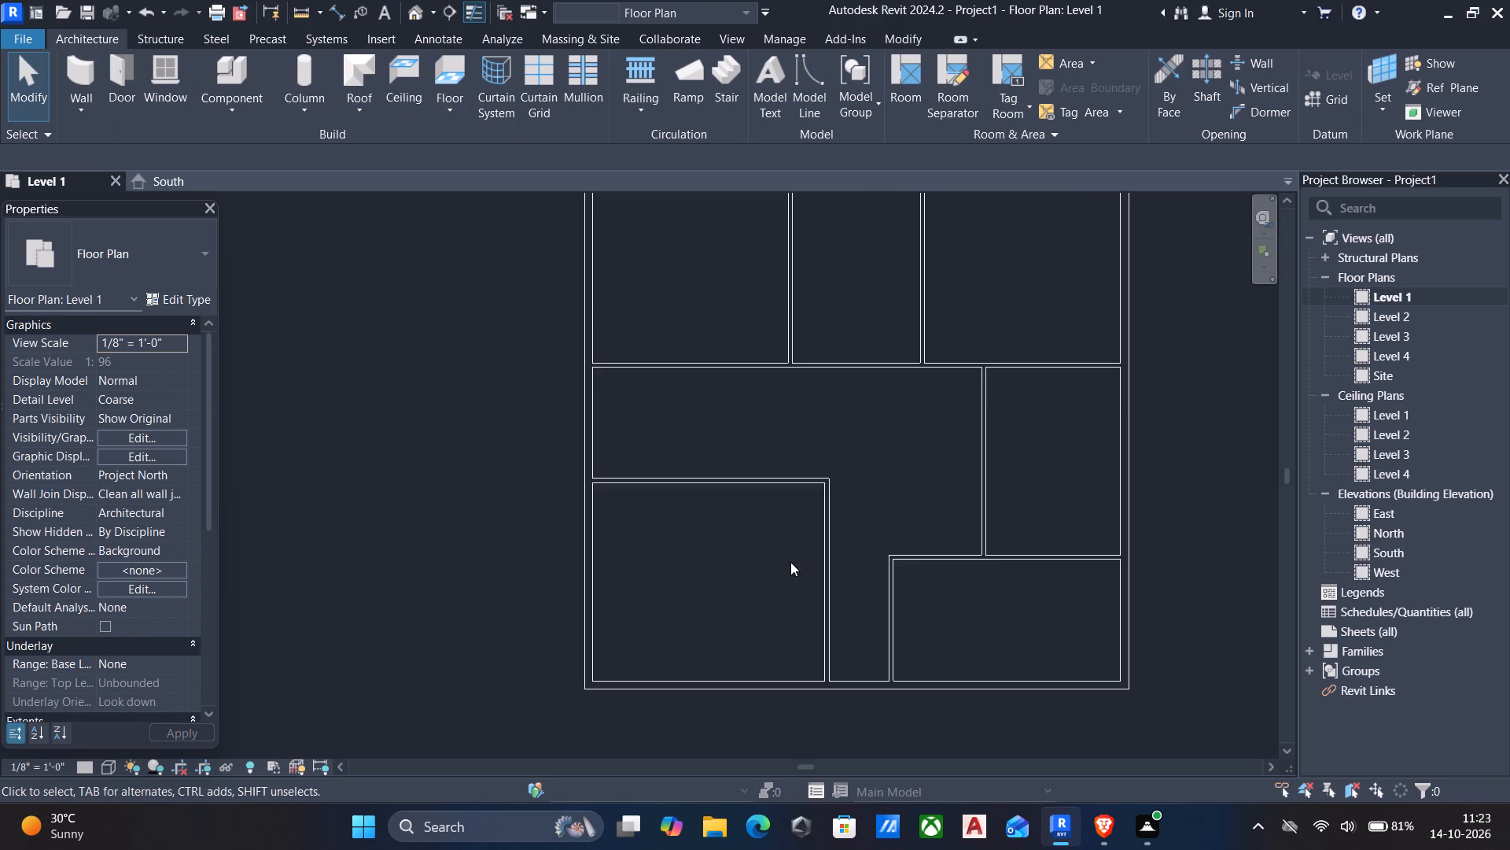
Open the default 3D view and set it to Coarse detail level with the Shaded visual style.
{"action": "scroll", "coordinate": [790, 564], "scroll_direction": "down", "scroll_amount": 2}
{"action": "middle_click_drag", "start_coordinate": [784, 646], "coordinate": [727, 523]}
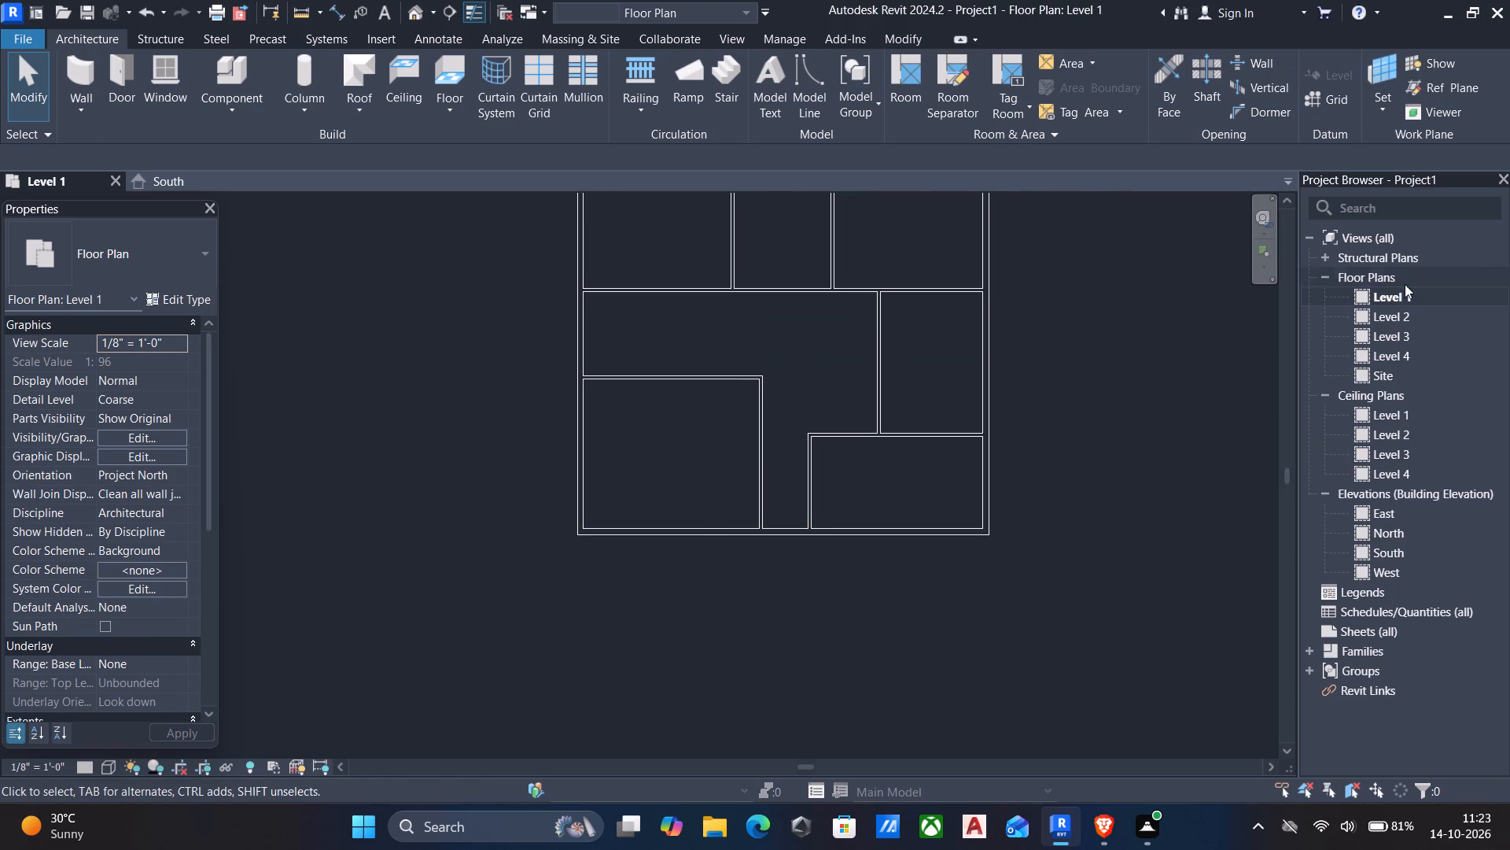
{"action": "left_click", "coordinate": [411, 13]}
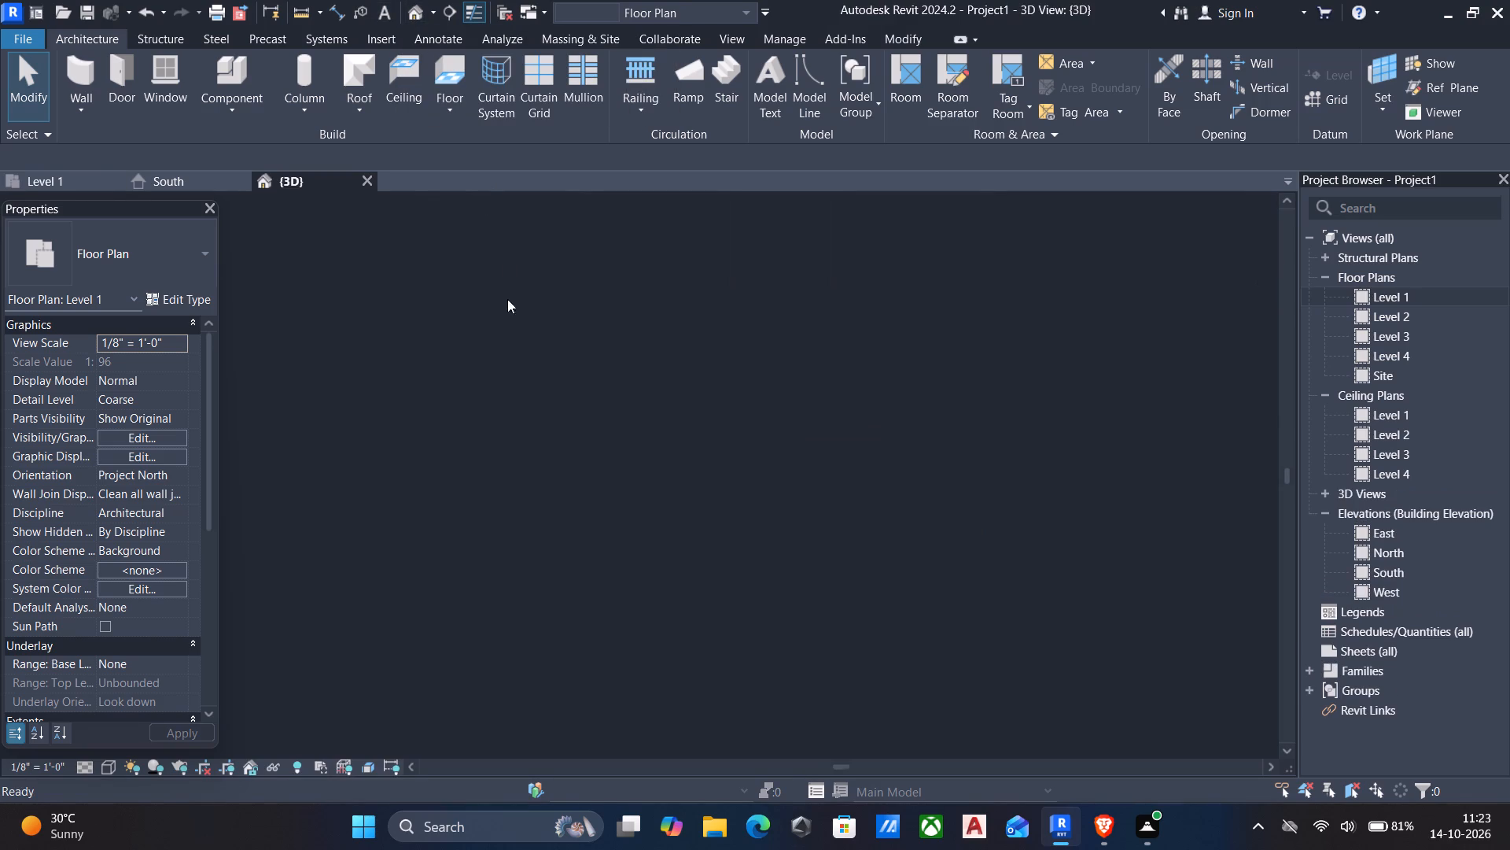
{"action": "left_click", "coordinate": [87, 767]}
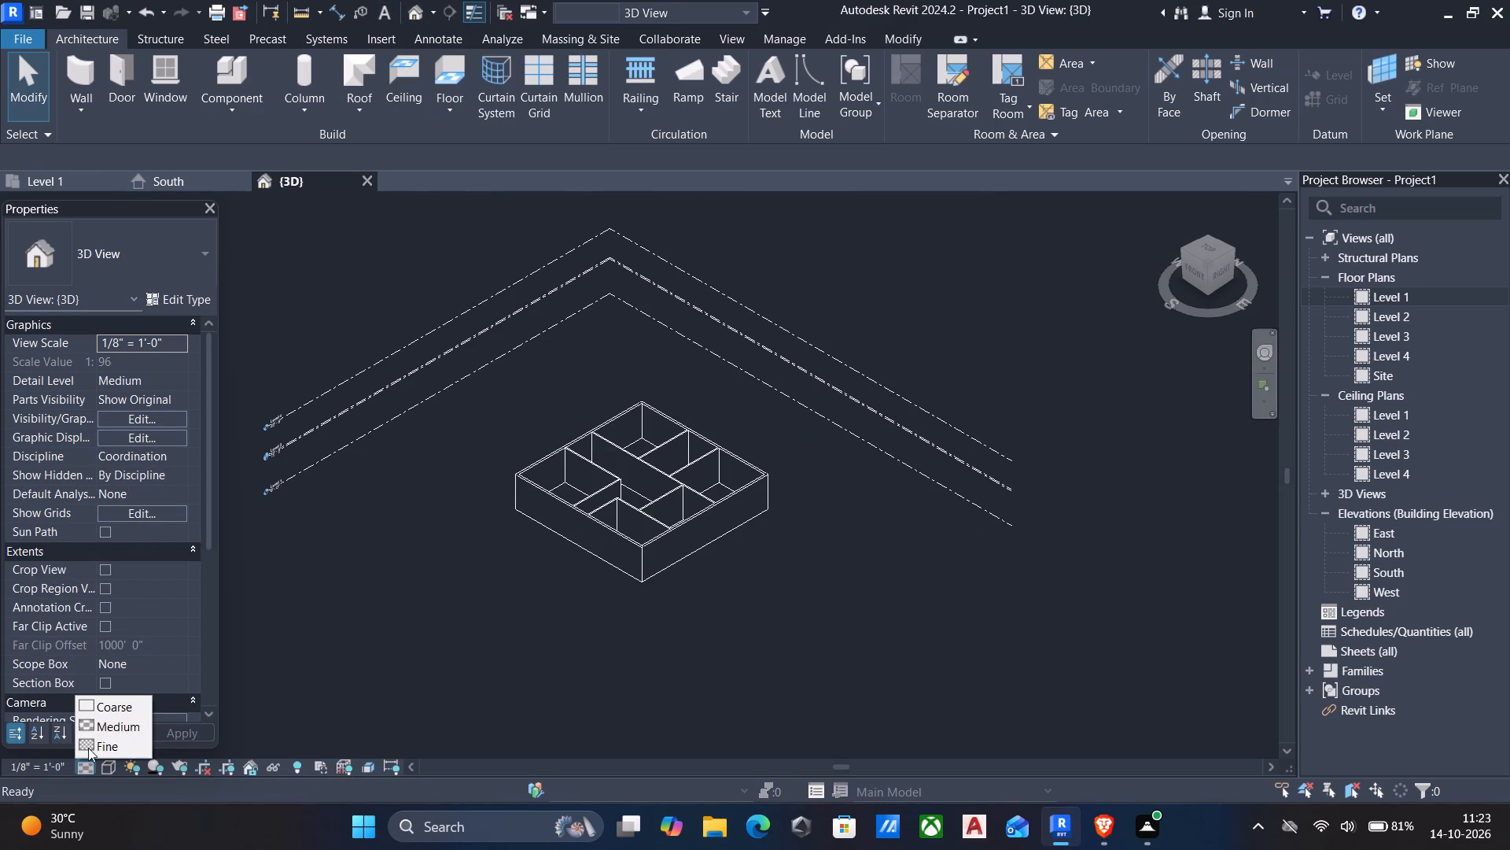
{"action": "left_click", "coordinate": [88, 712]}
{"action": "left_click", "coordinate": [107, 770]}
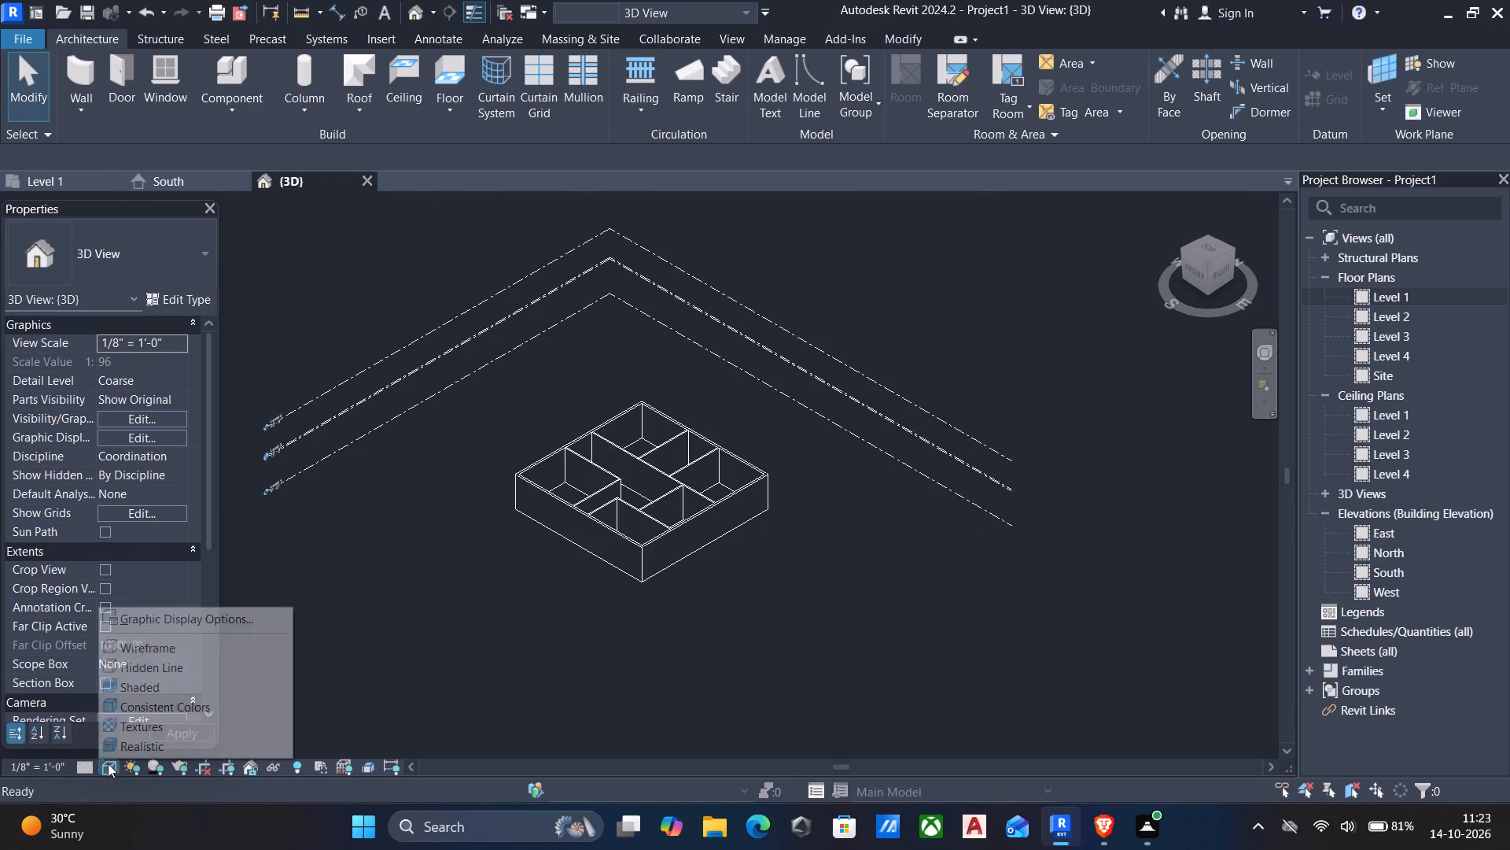
{"action": "left_click", "coordinate": [138, 688]}
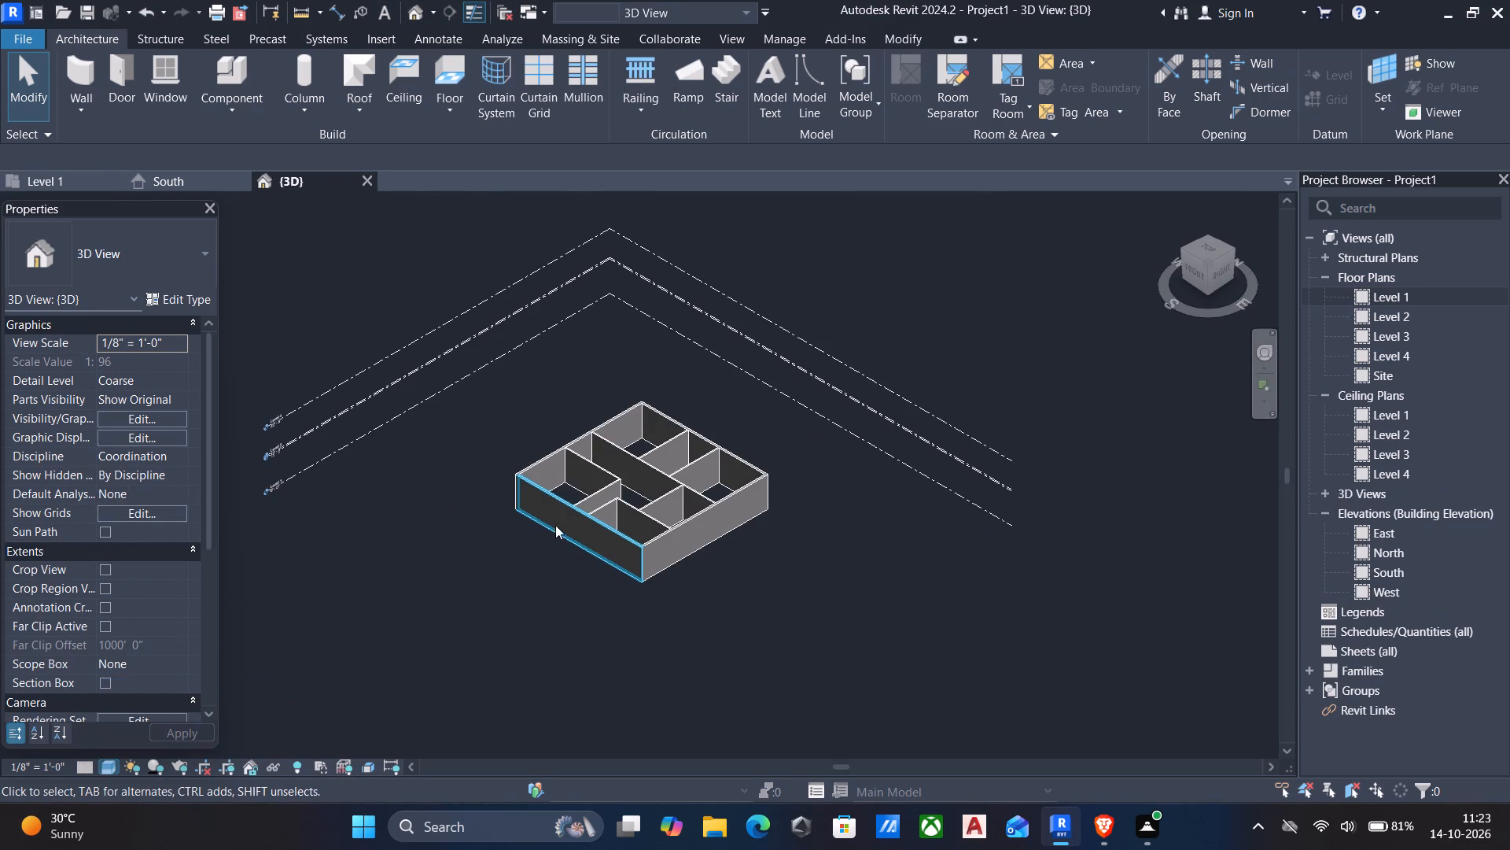
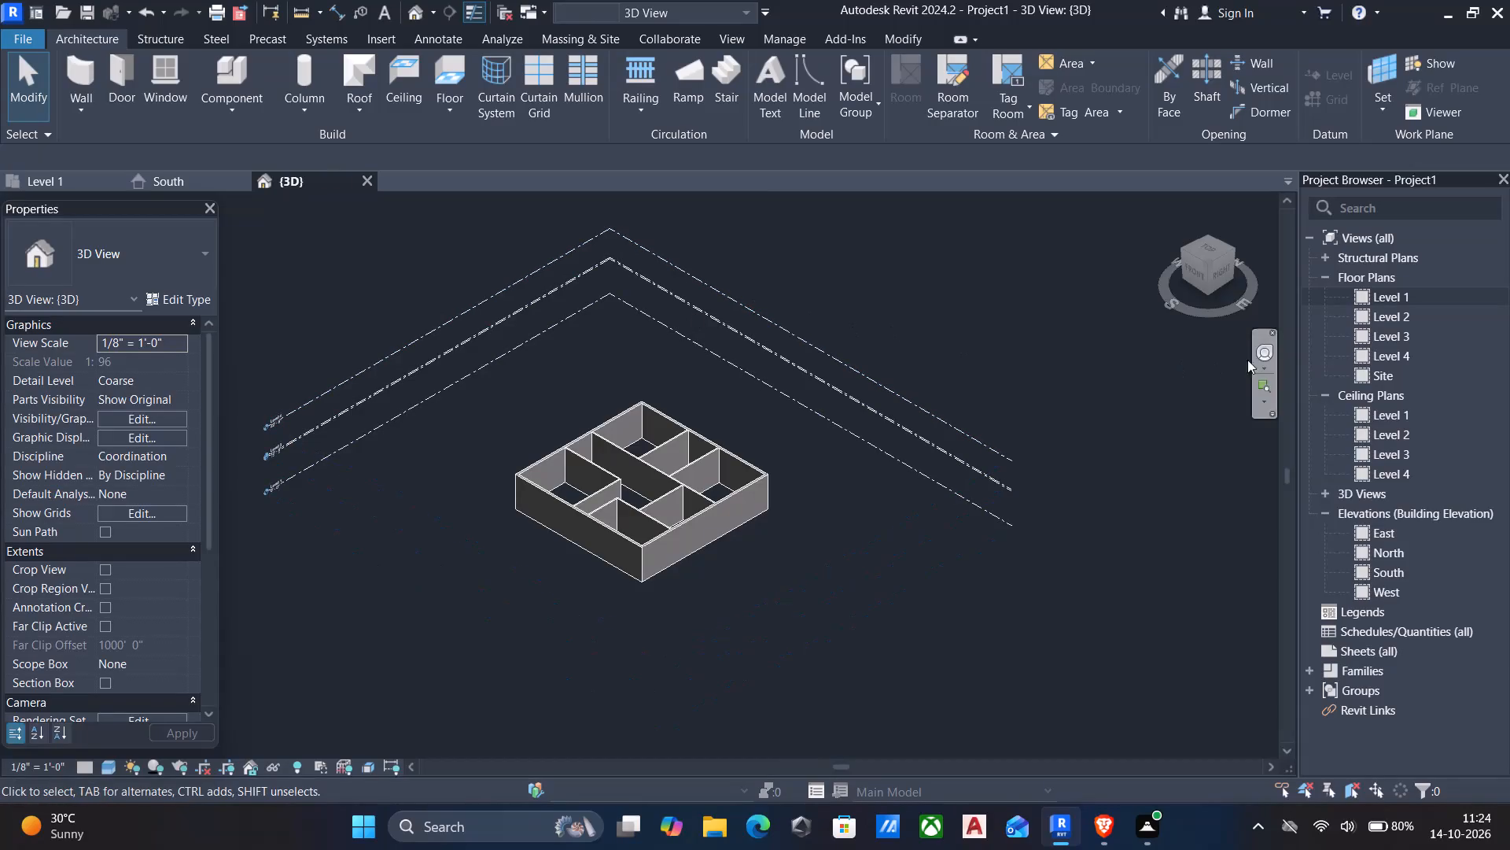
On the Level 1 plan, load the residential door family Door-Interior-Double-Pocket-2_Panel-Wood in the 72" x 84" type.
{"action": "double_click", "coordinate": [1402, 296]}
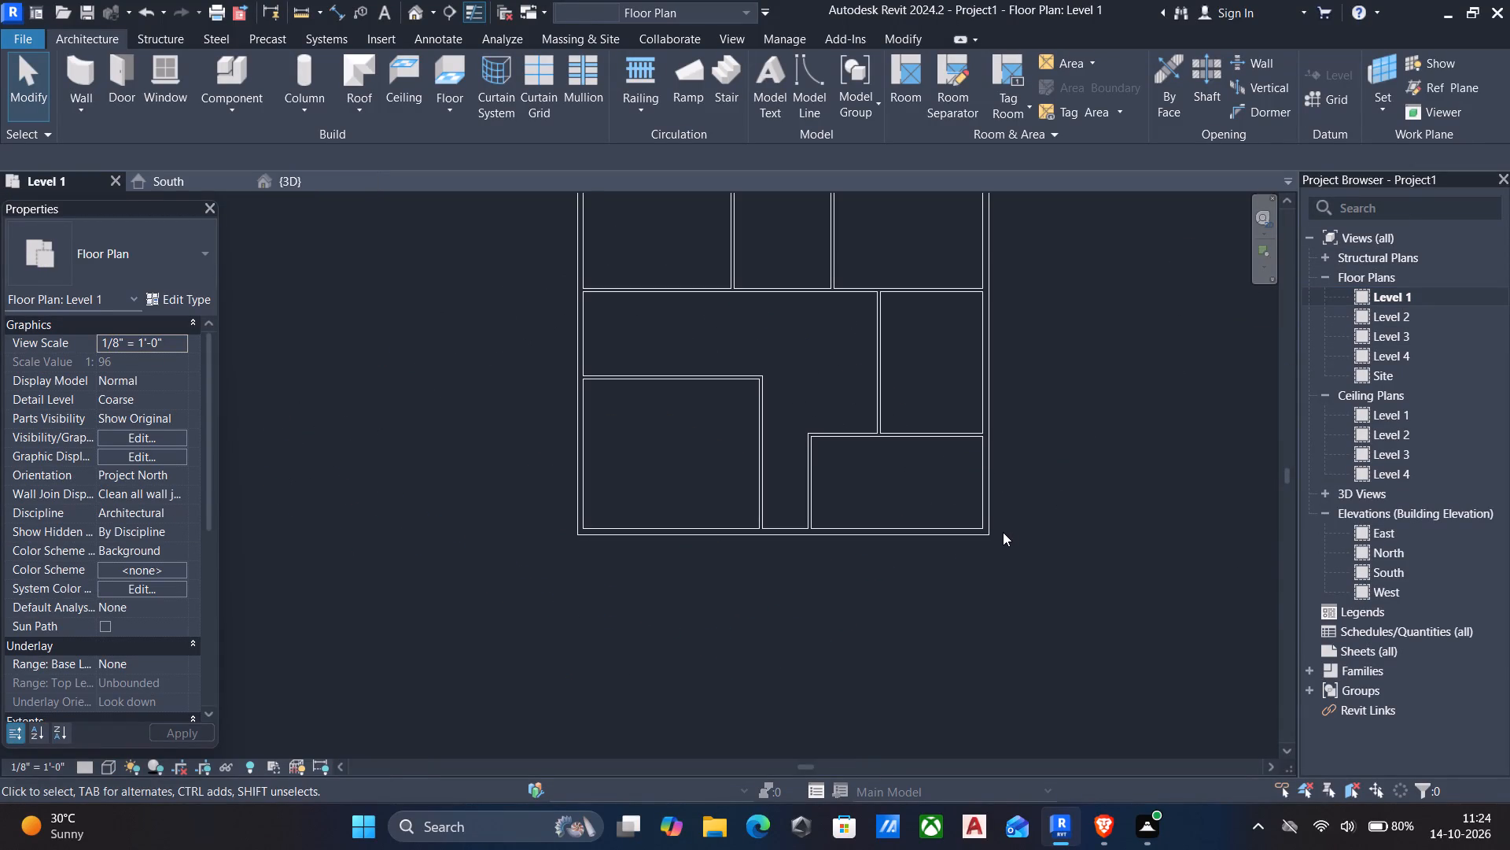
{"action": "type", "text": "dr"}
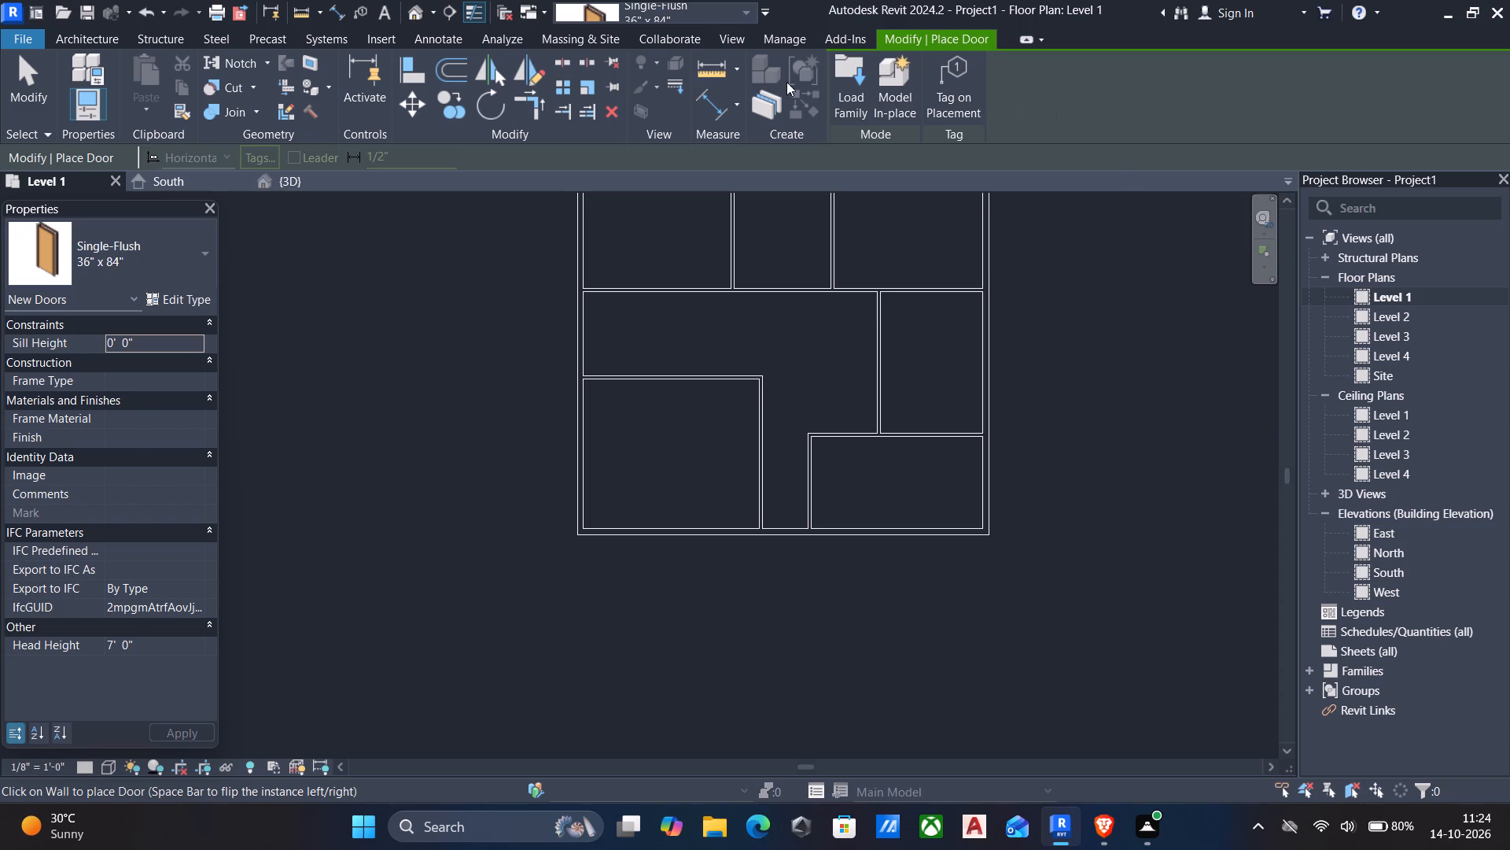
{"action": "left_click", "coordinate": [840, 81]}
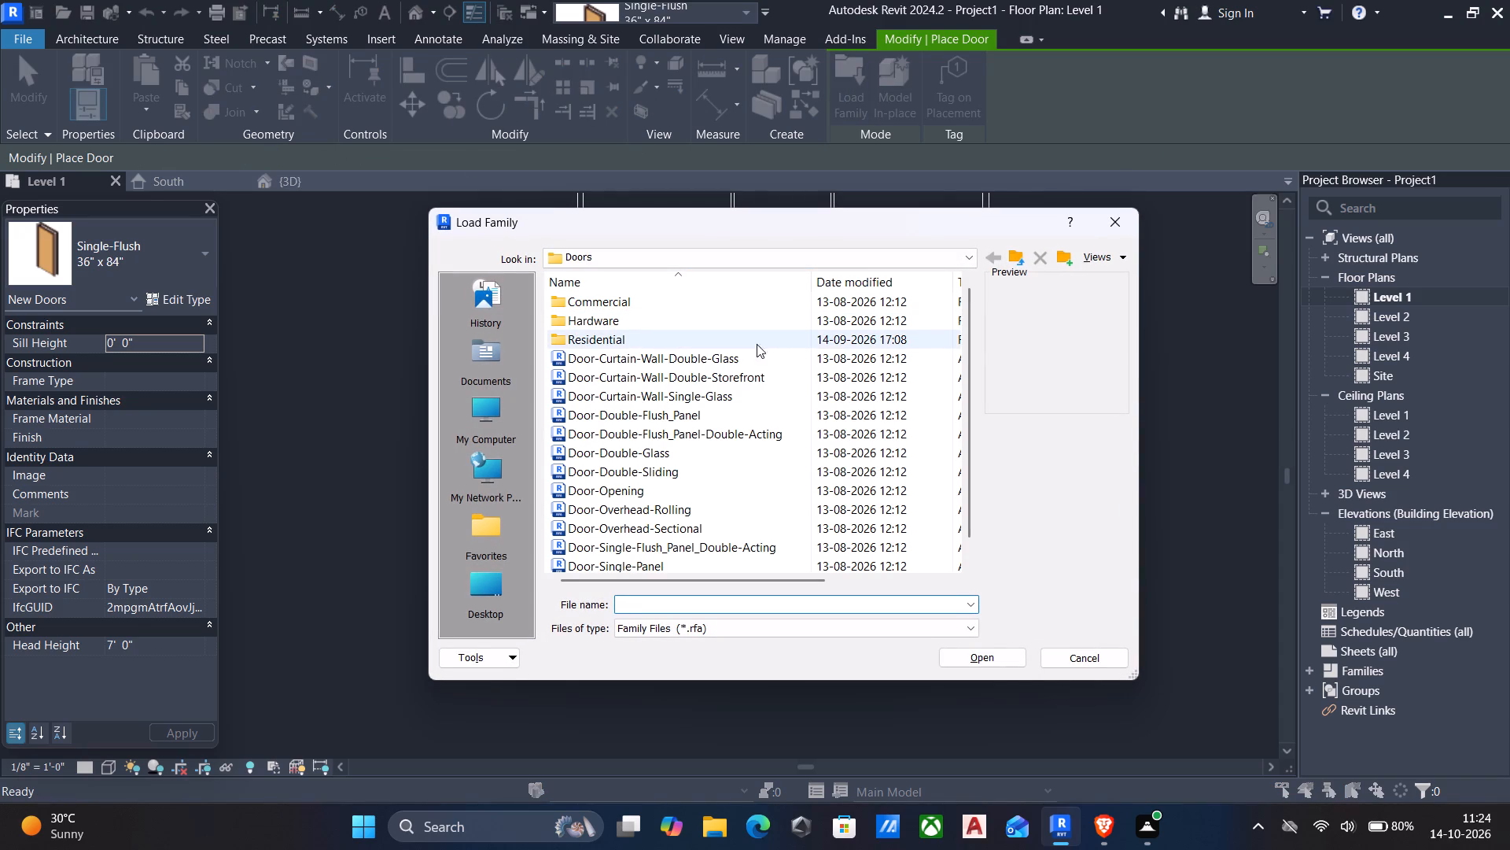
{"action": "double_click", "coordinate": [565, 334]}
{"action": "left_click", "coordinate": [666, 305]}
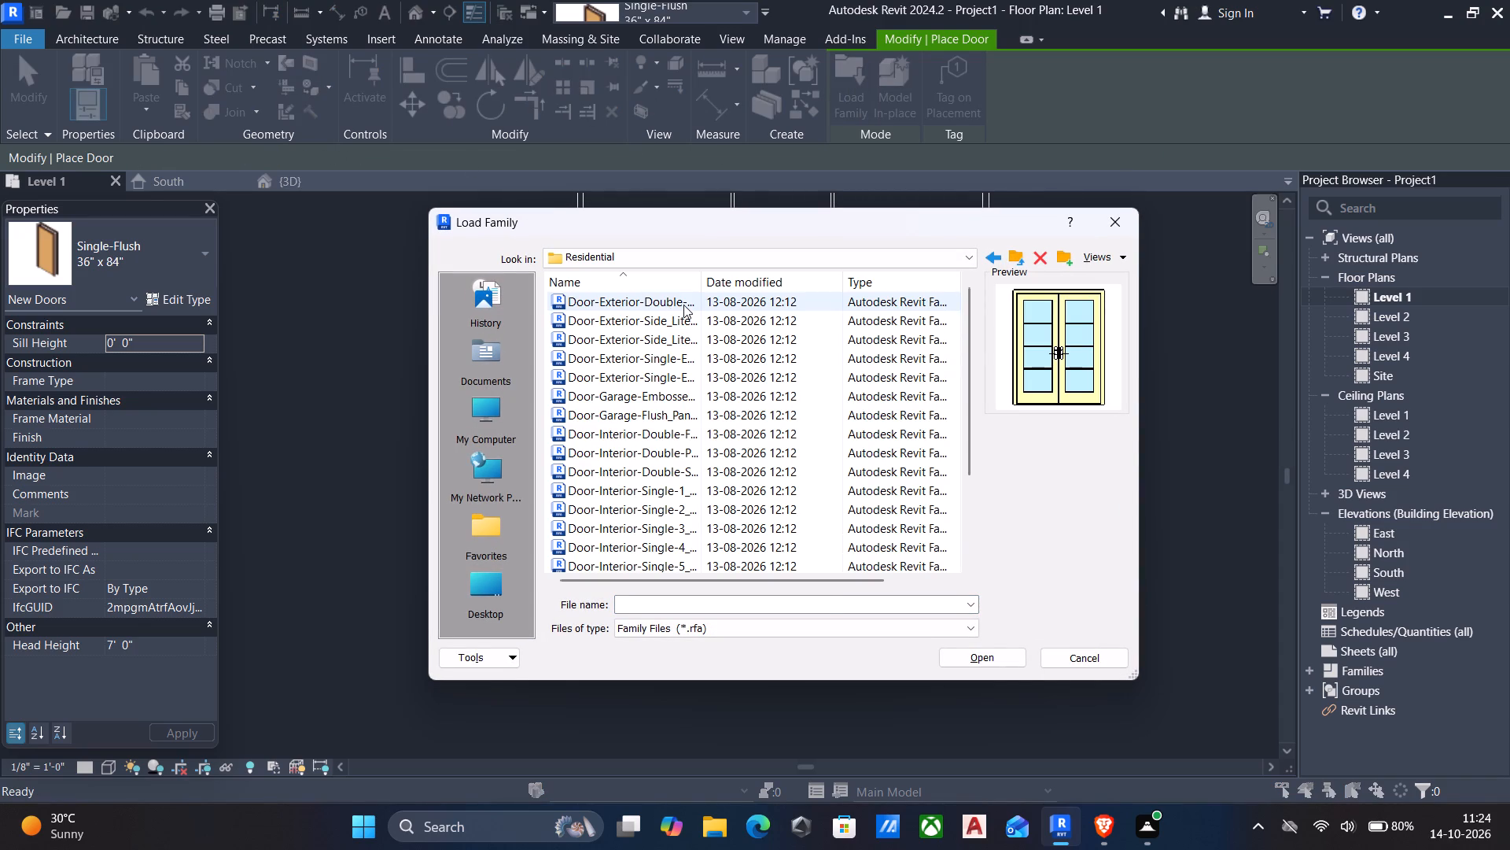
{"action": "key", "text": "Down"}
{"action": "key", "text": "Down"}
{"action": "key", "text": "Down"}
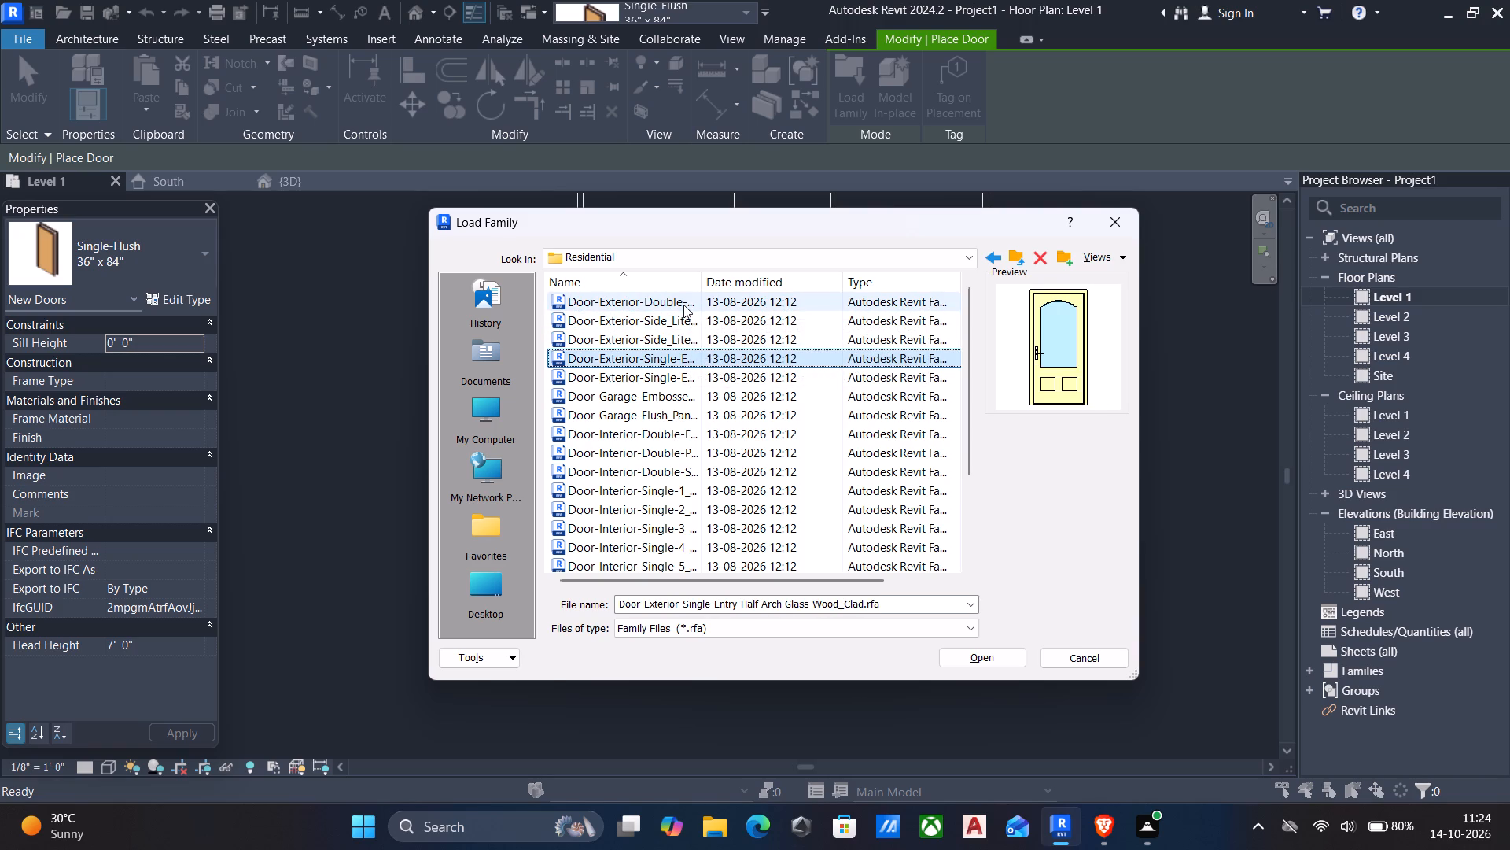
{"action": "key", "text": "Down"}
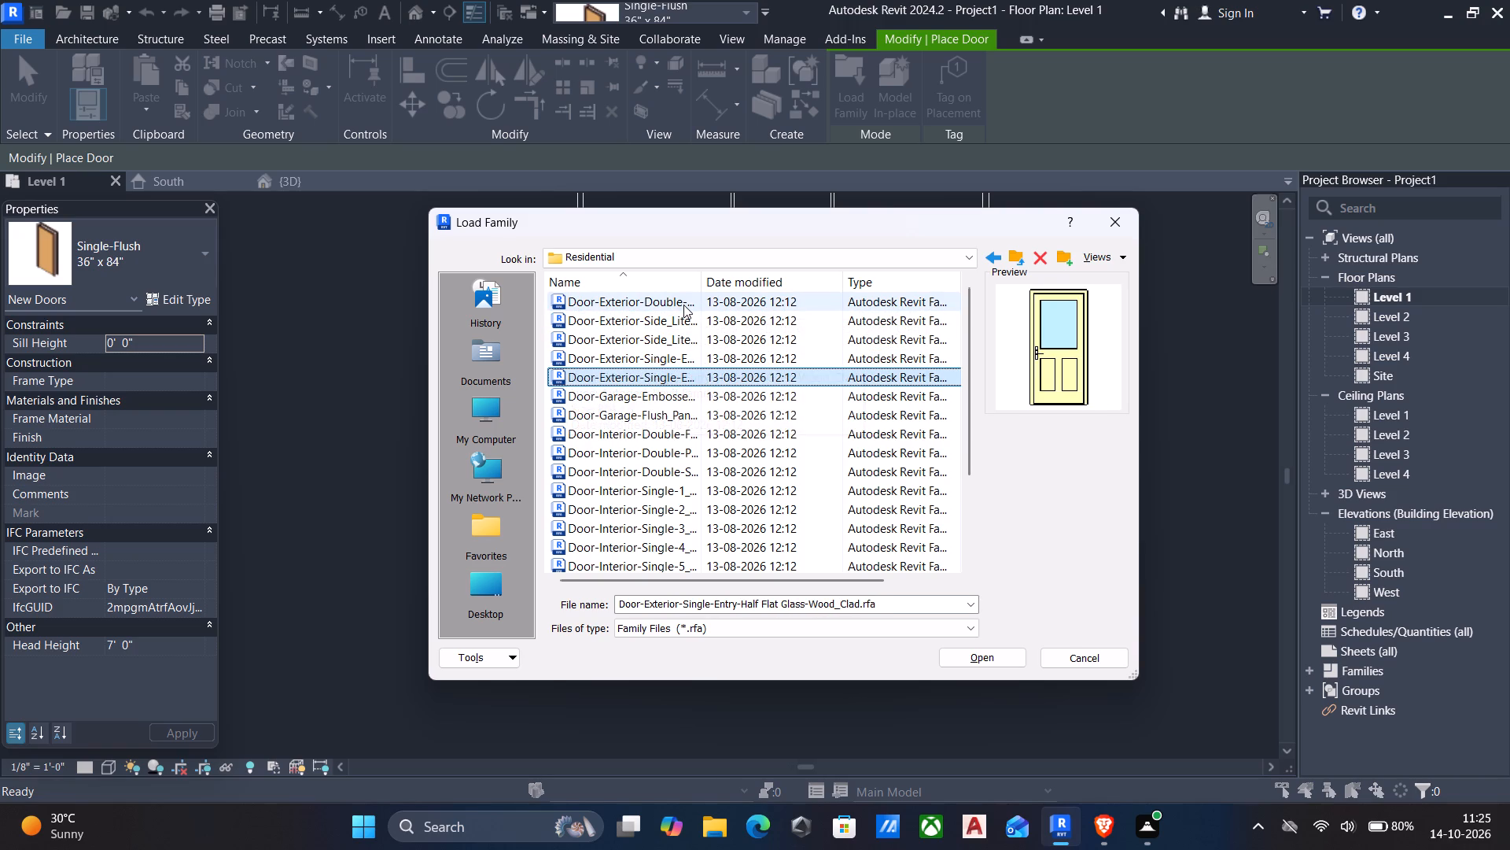
{"action": "key", "text": "Down"}
{"action": "key", "text": "Down"}
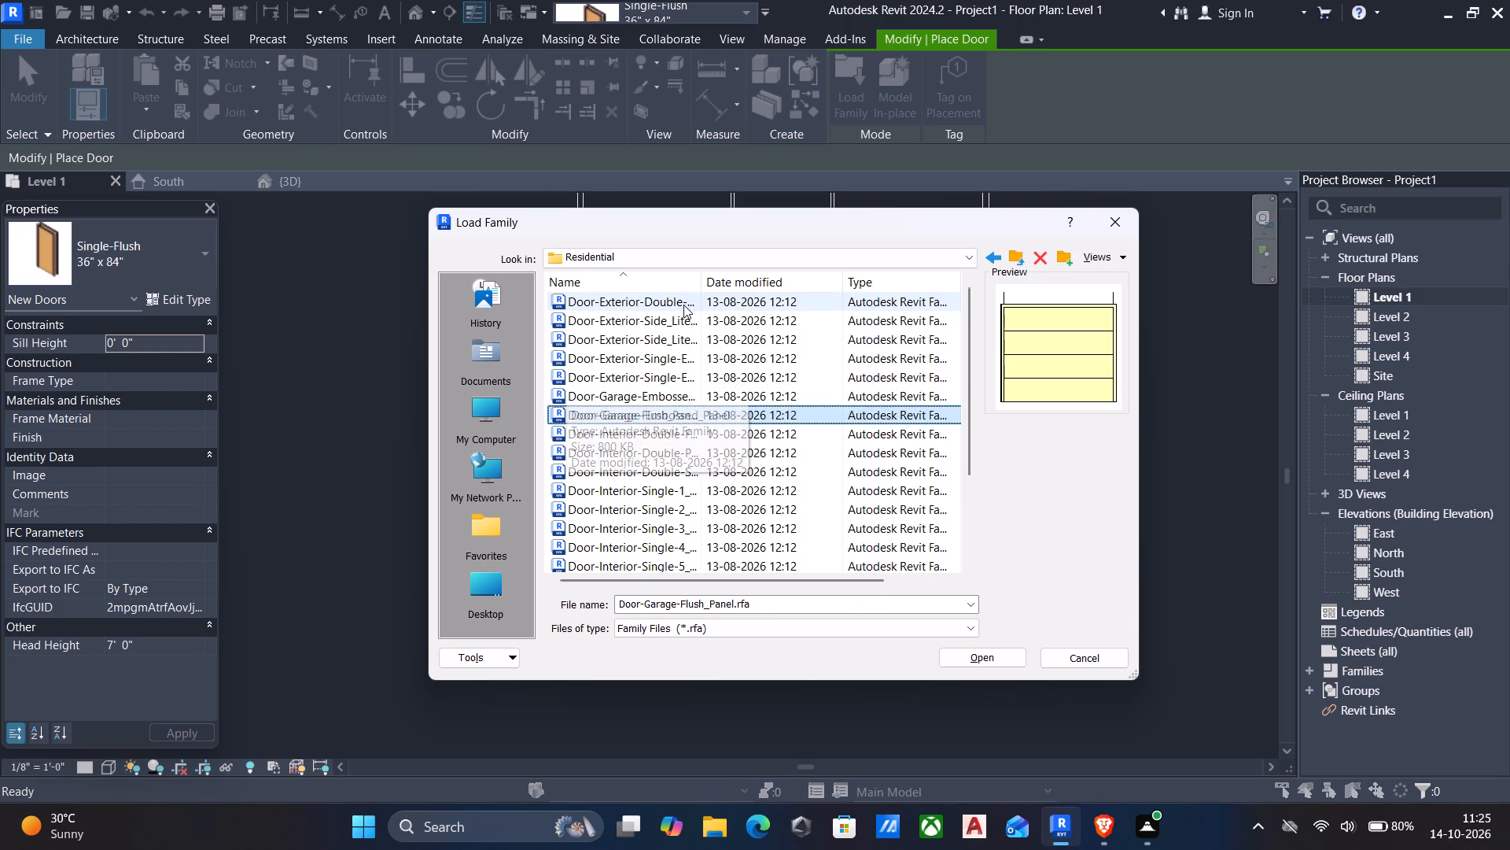
{"action": "key", "text": "Down"}
{"action": "key", "text": "Down"}
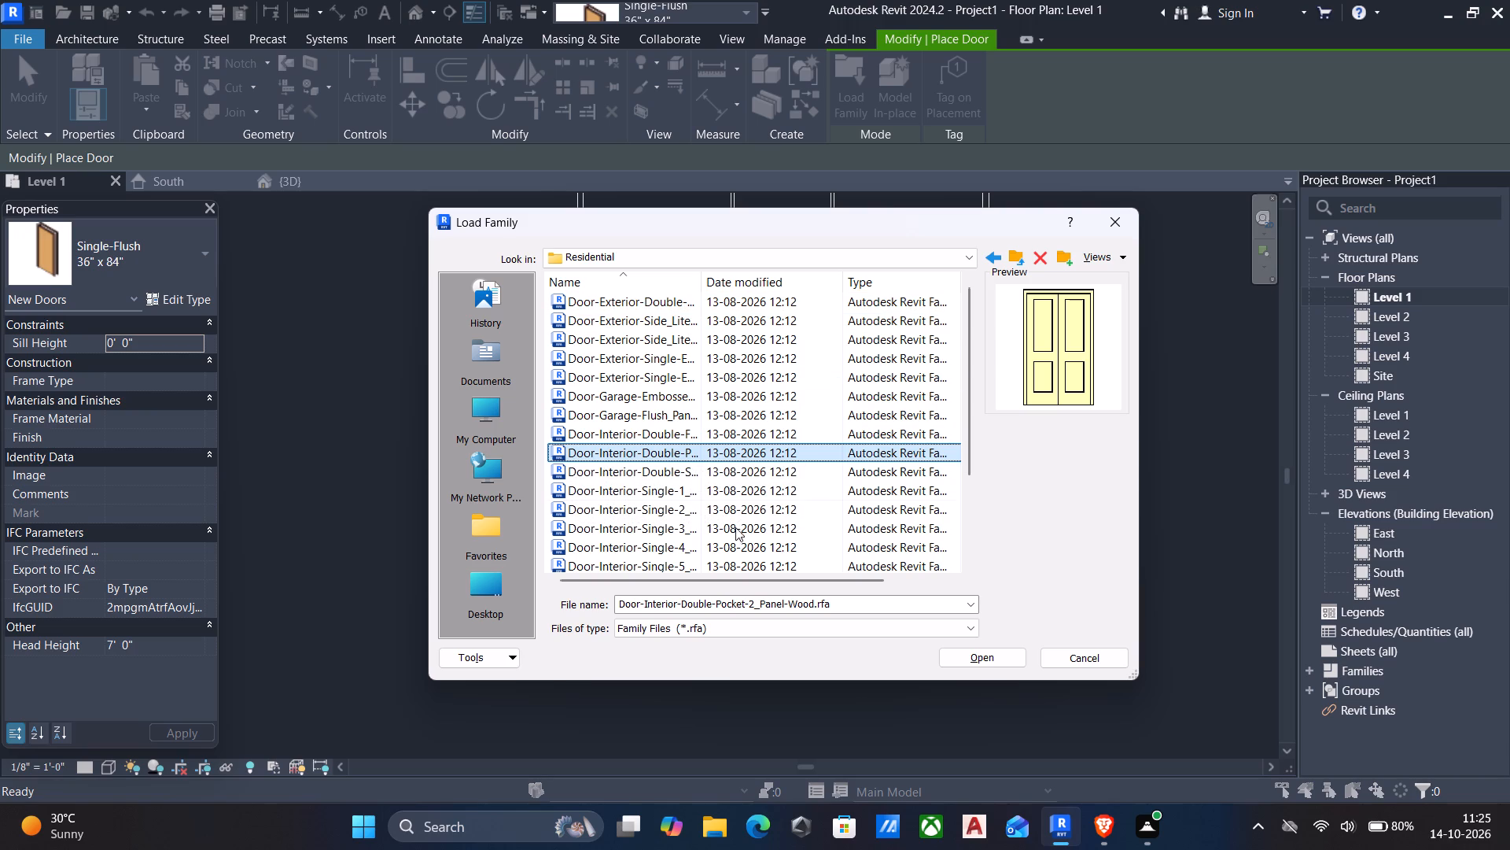
{"action": "left_click", "coordinate": [985, 656]}
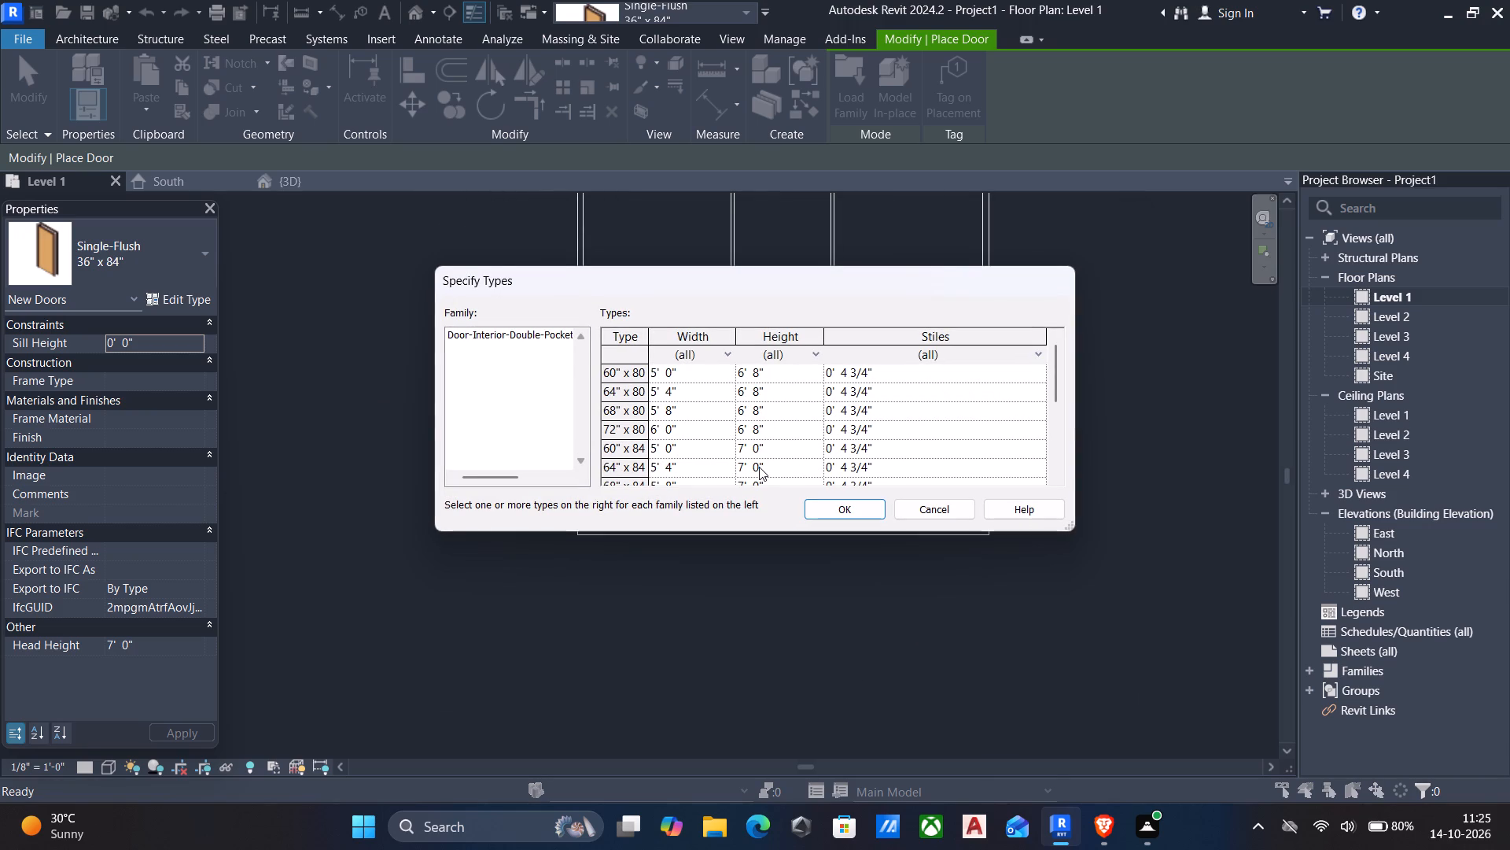
{"action": "scroll", "coordinate": [730, 467], "scroll_direction": "down", "scroll_amount": 3}
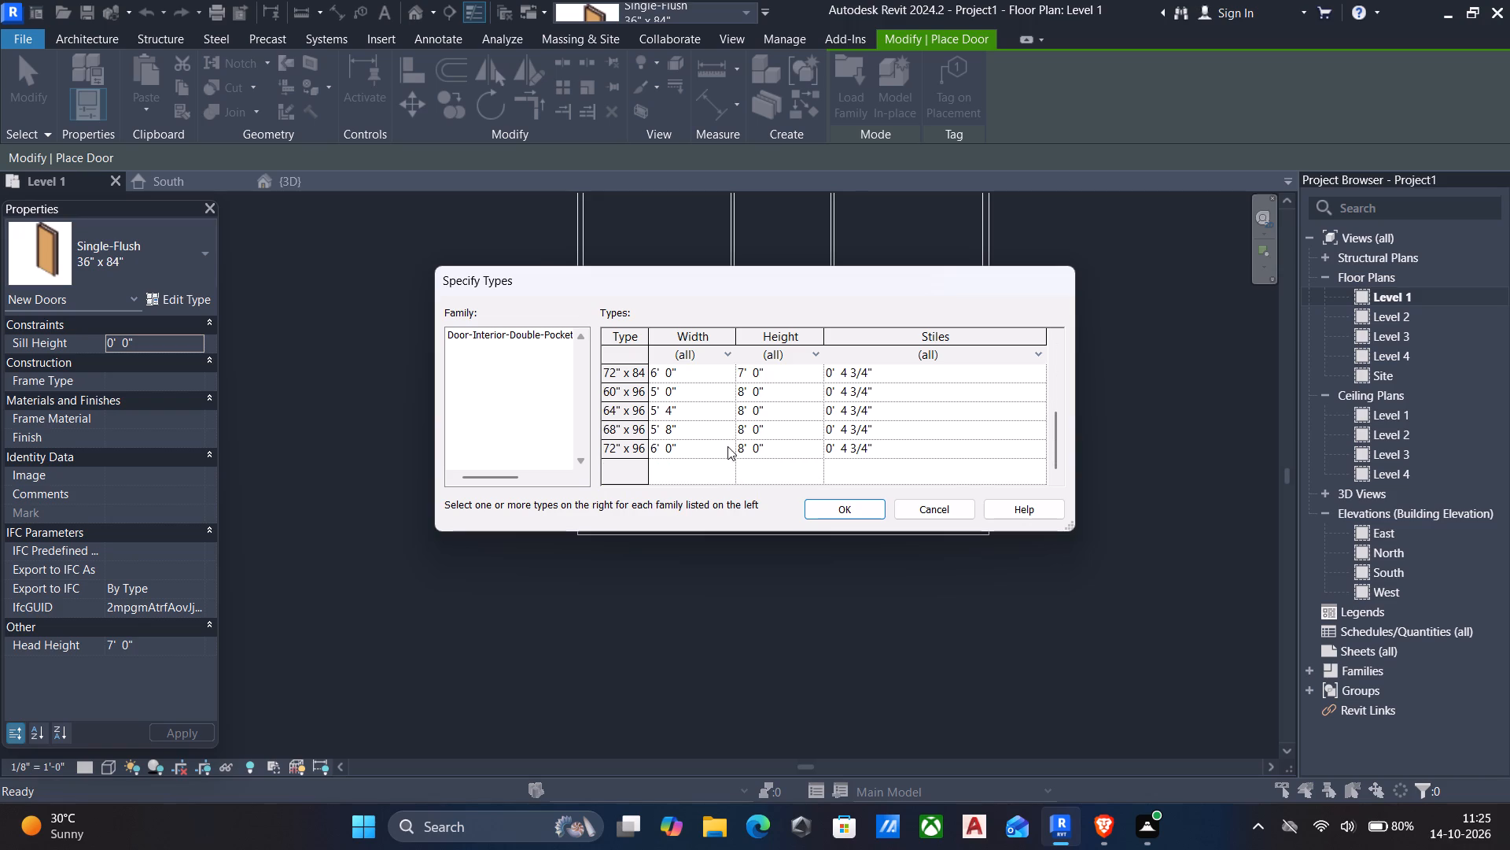
{"action": "left_click", "coordinate": [752, 375]}
{"action": "left_click", "coordinate": [810, 510]}
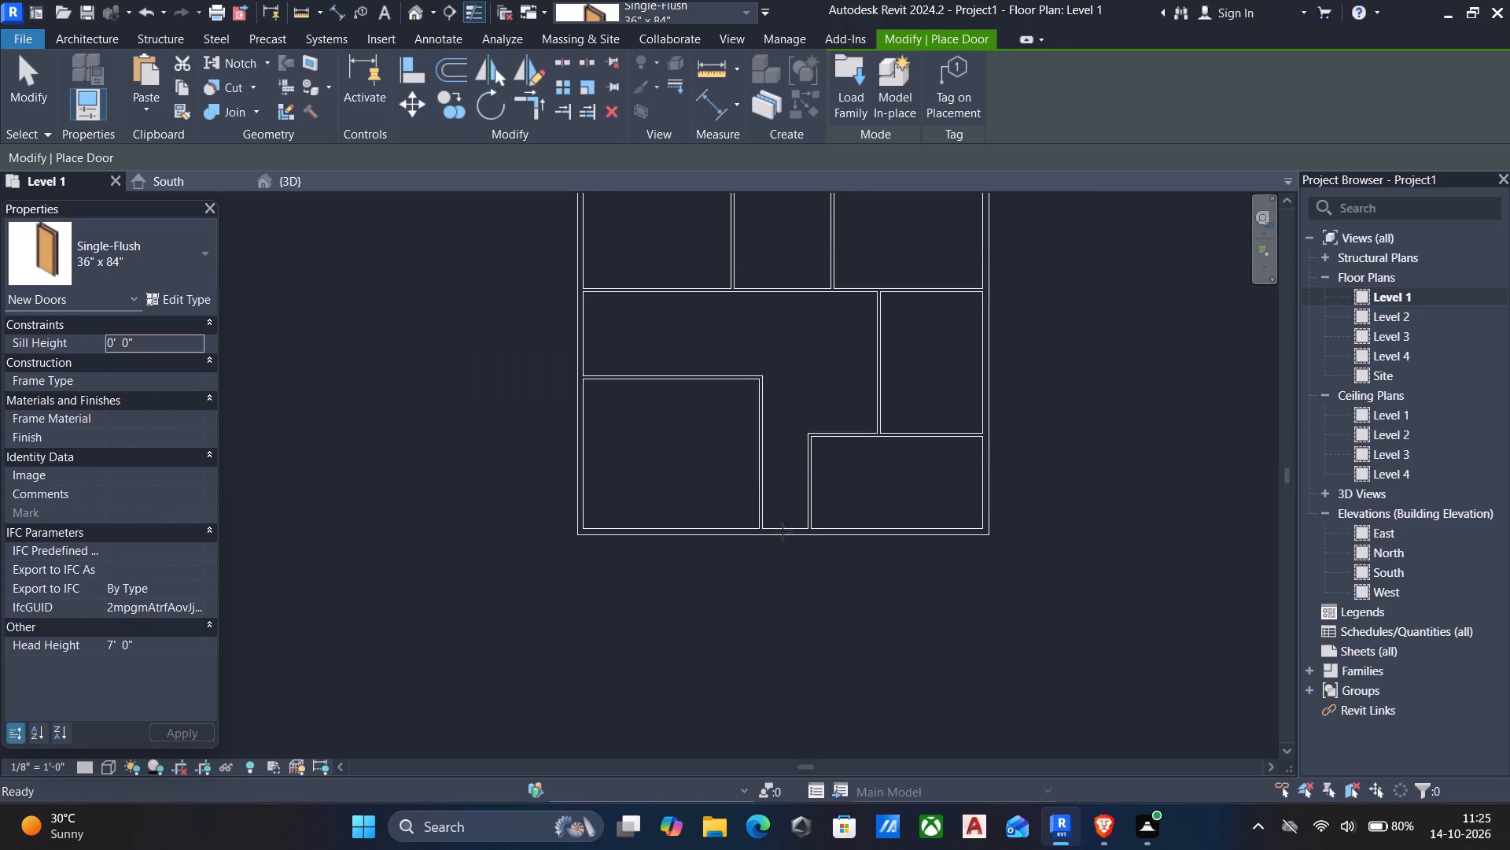
Place the 72" x 84" double pocket door in the south exterior wall, centred 3'-0" from each entrance partition, and check it in 3D.
{"action": "scroll", "coordinate": [787, 539], "scroll_direction": "up", "scroll_amount": 8}
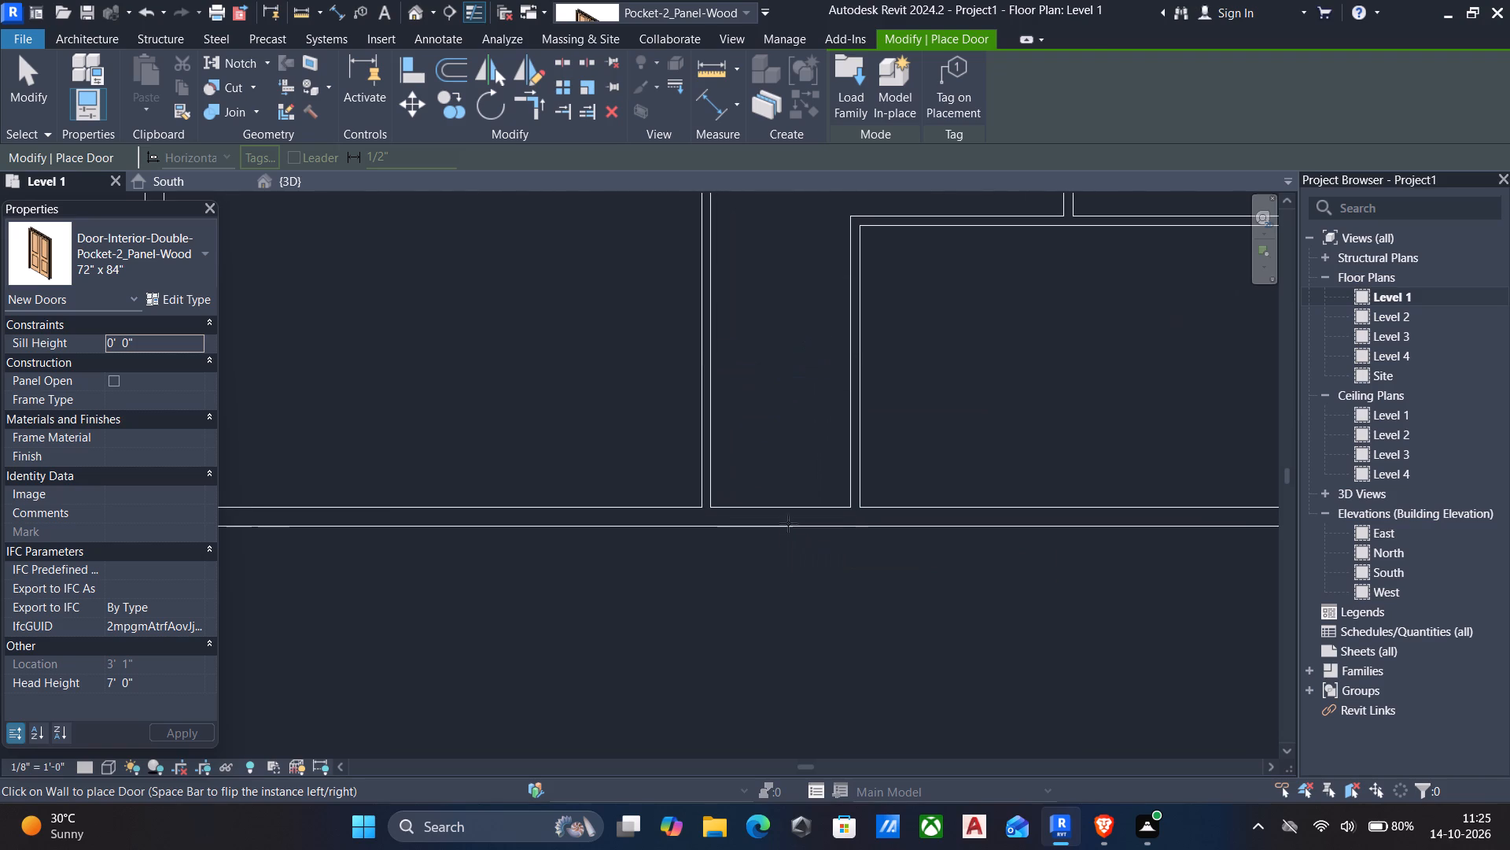
{"action": "left_click", "coordinate": [787, 520]}
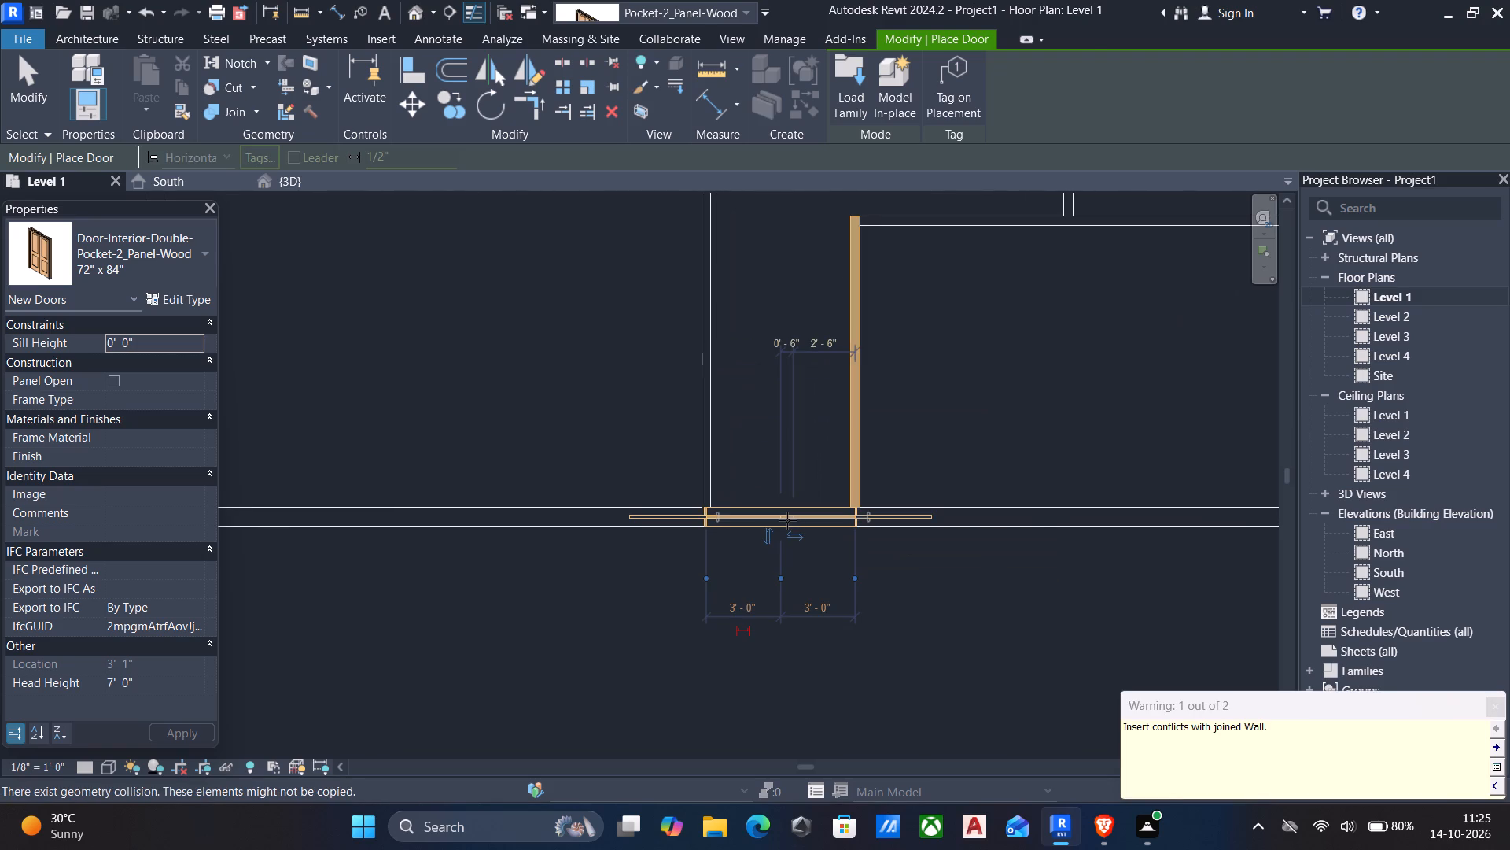
{"action": "key", "text": "Escape"}
{"action": "key", "text": "Escape"}
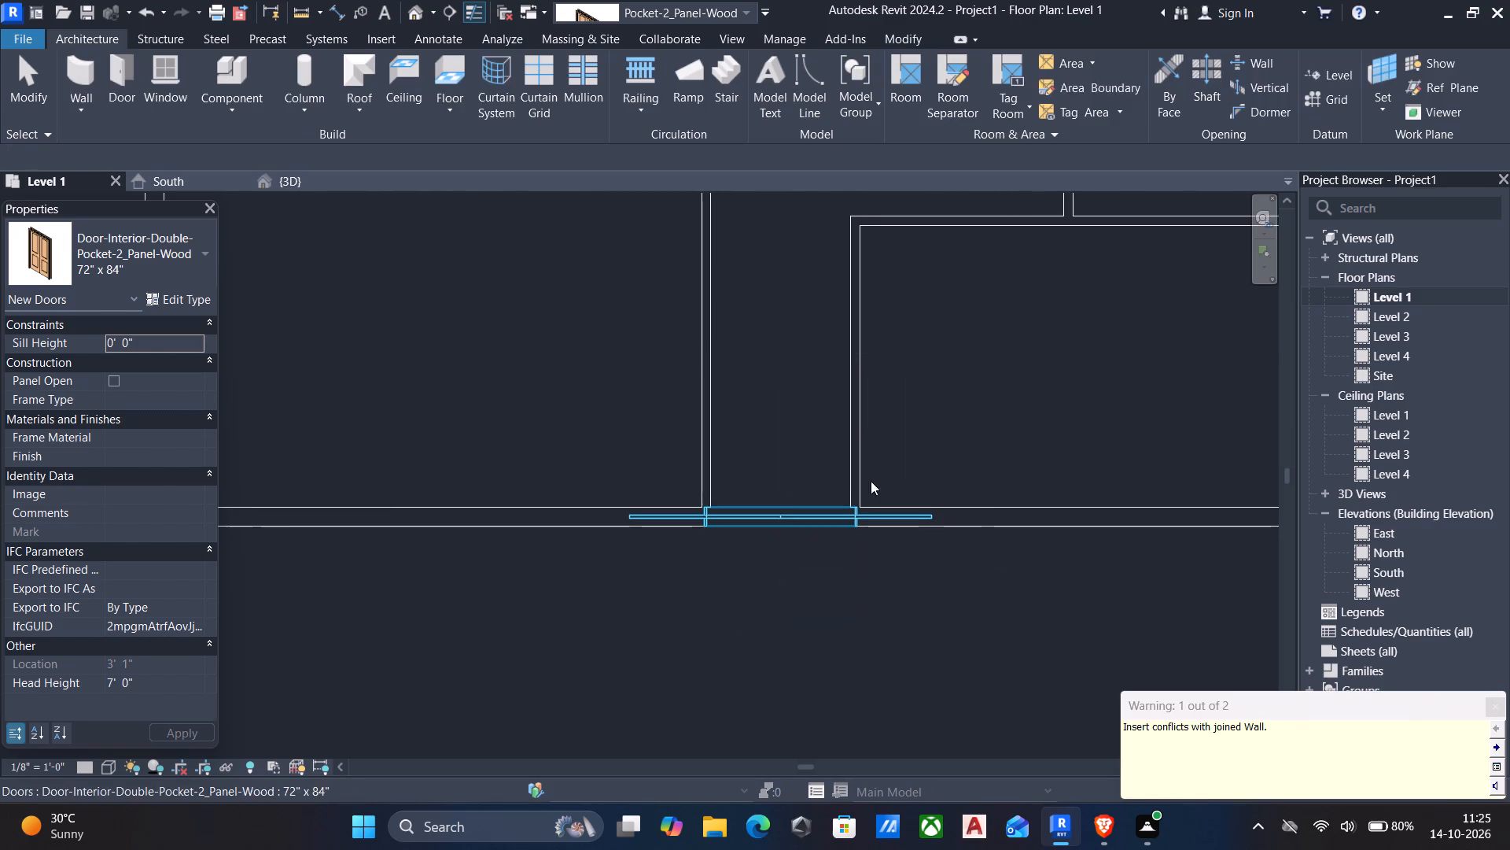
{"action": "left_click", "coordinate": [420, 7]}
{"action": "scroll", "coordinate": [584, 592], "scroll_direction": "up", "scroll_amount": 5}
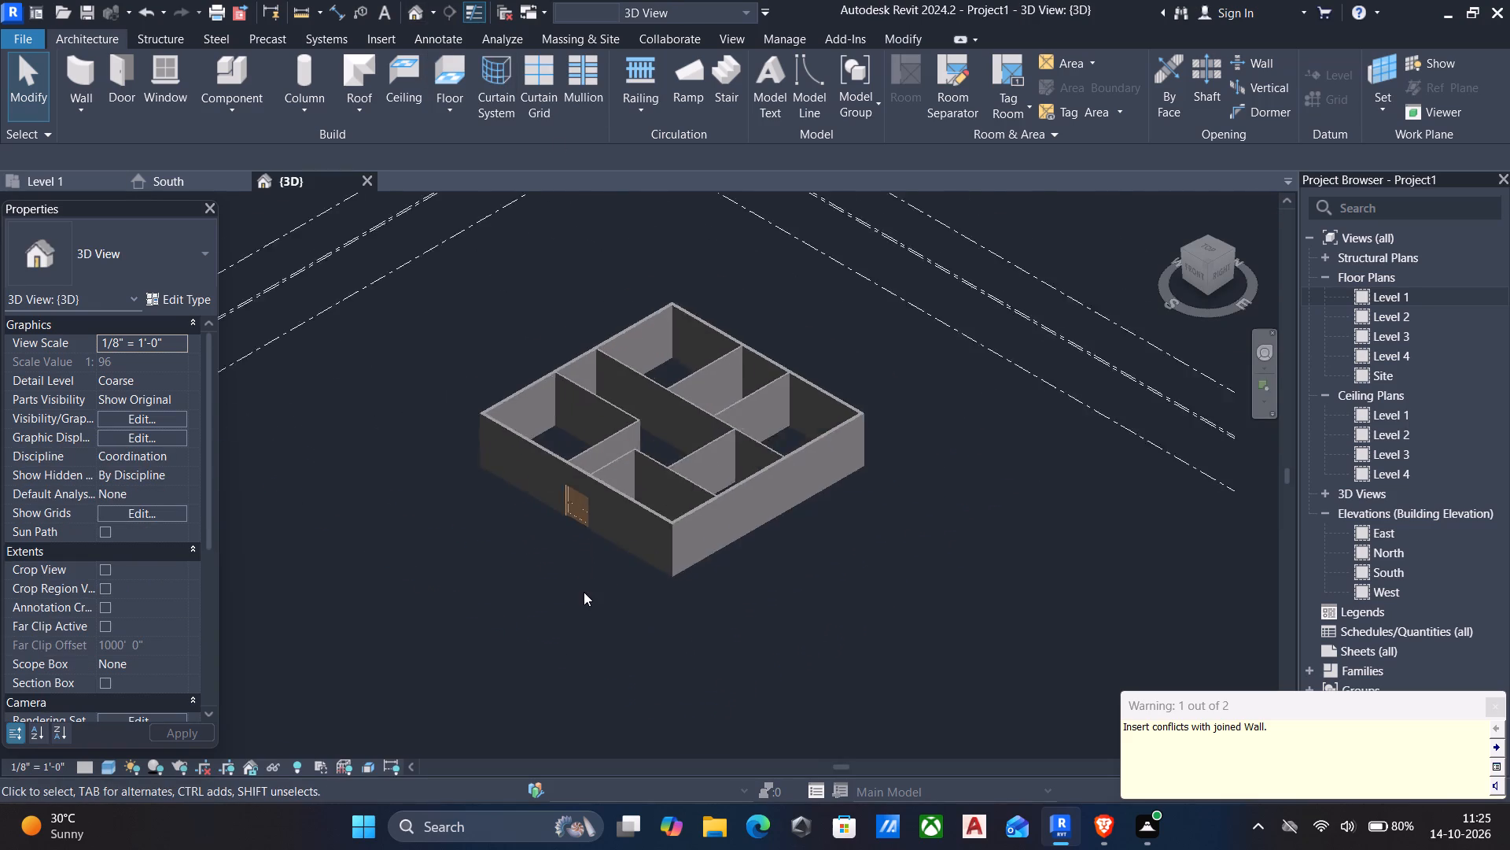
{"action": "scroll", "coordinate": [536, 519], "scroll_direction": "up", "scroll_amount": 5}
{"action": "scroll", "coordinate": [617, 438], "scroll_direction": "up", "scroll_amount": 2}
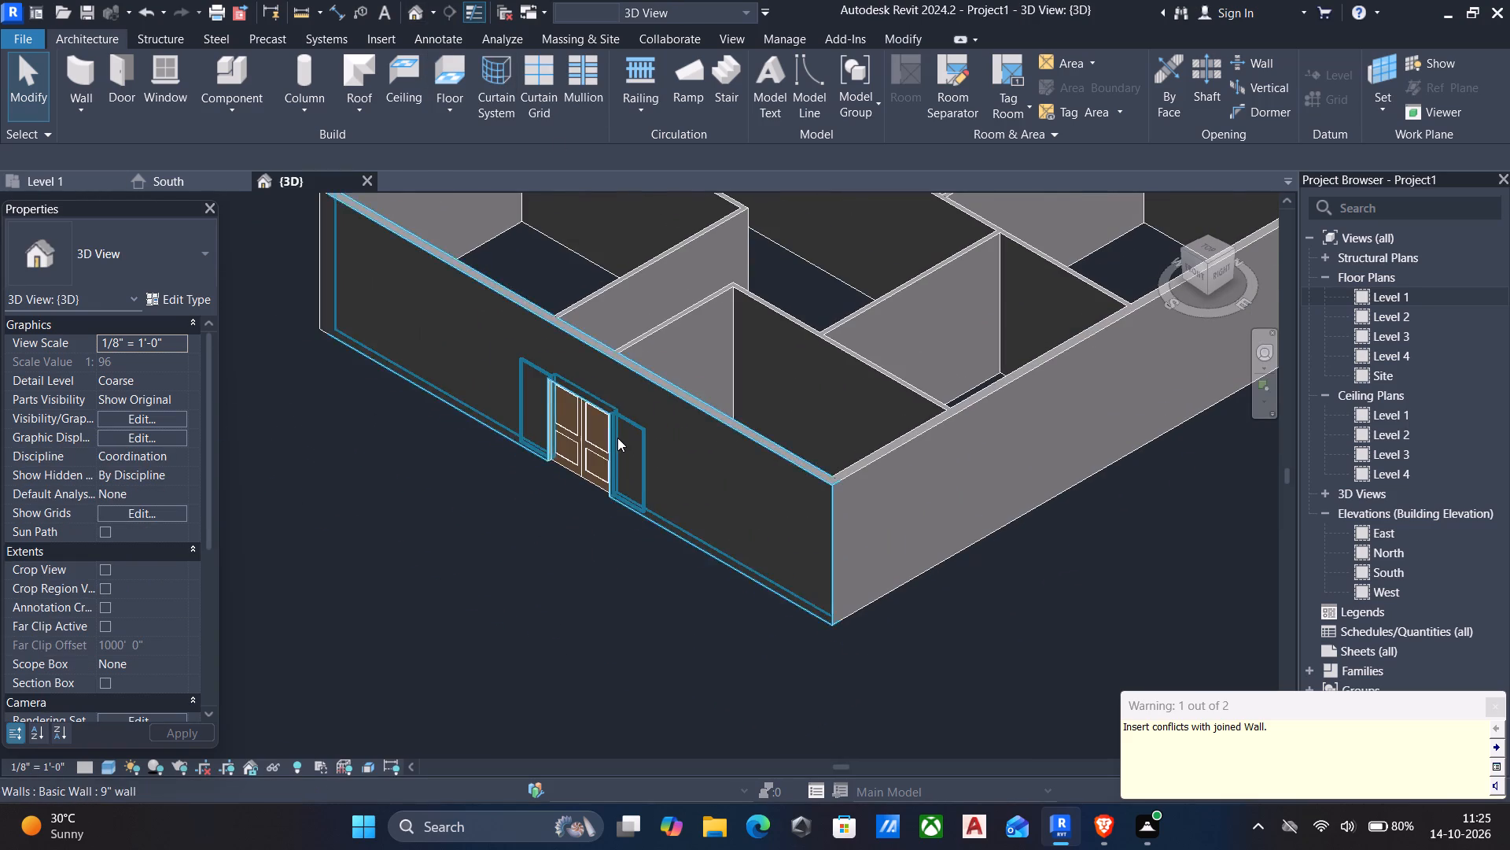
{"action": "scroll", "coordinate": [617, 438], "scroll_direction": "up", "scroll_amount": 3}
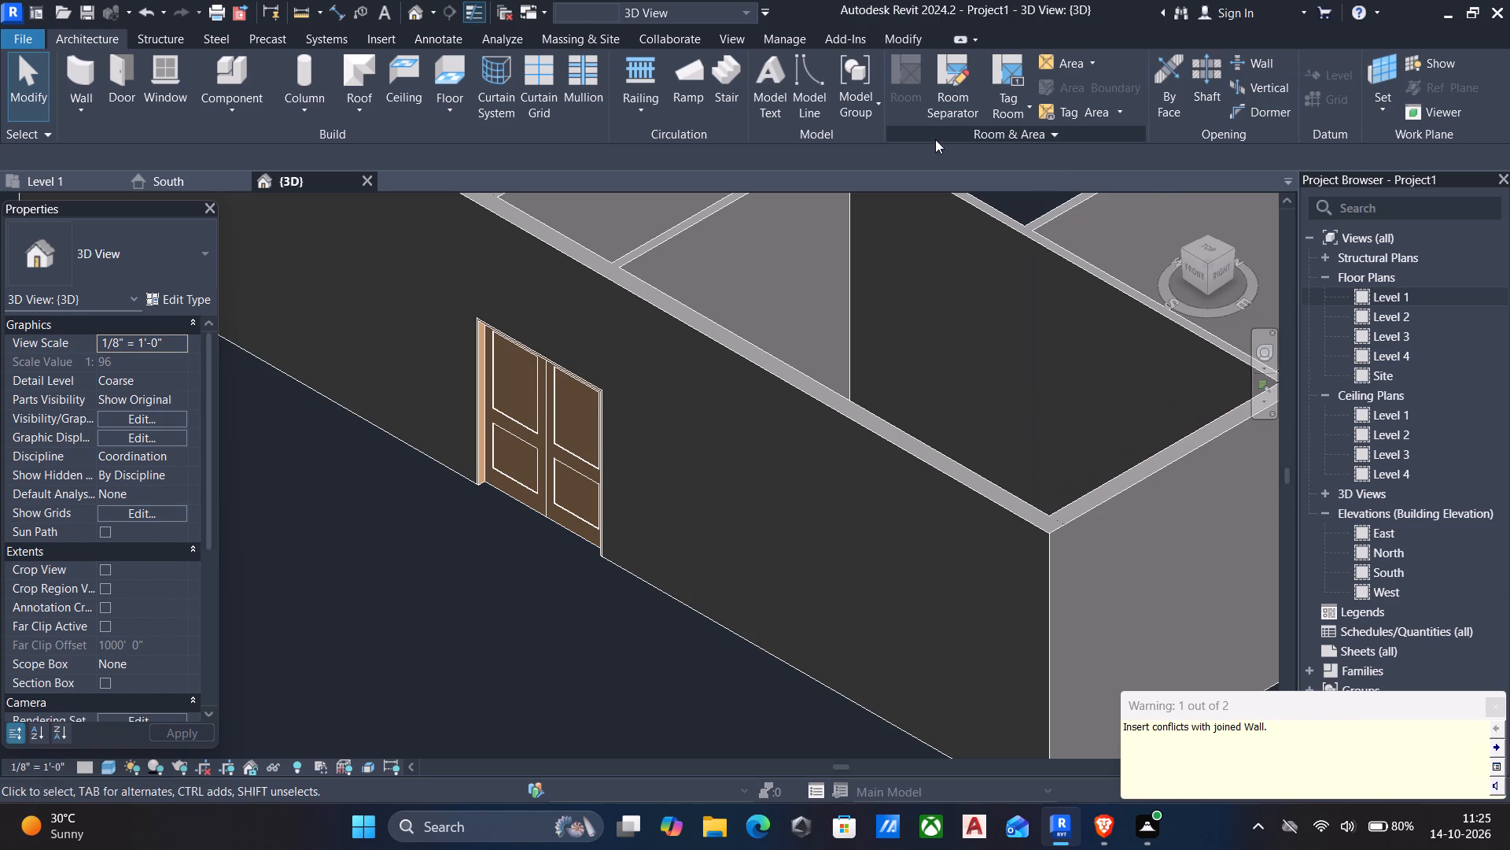
On Level 1, nudge the two entrance partitions apart until they are 3'-8" west and 4'-0" east of the door's centre.
{"action": "double_click", "coordinate": [1402, 299]}
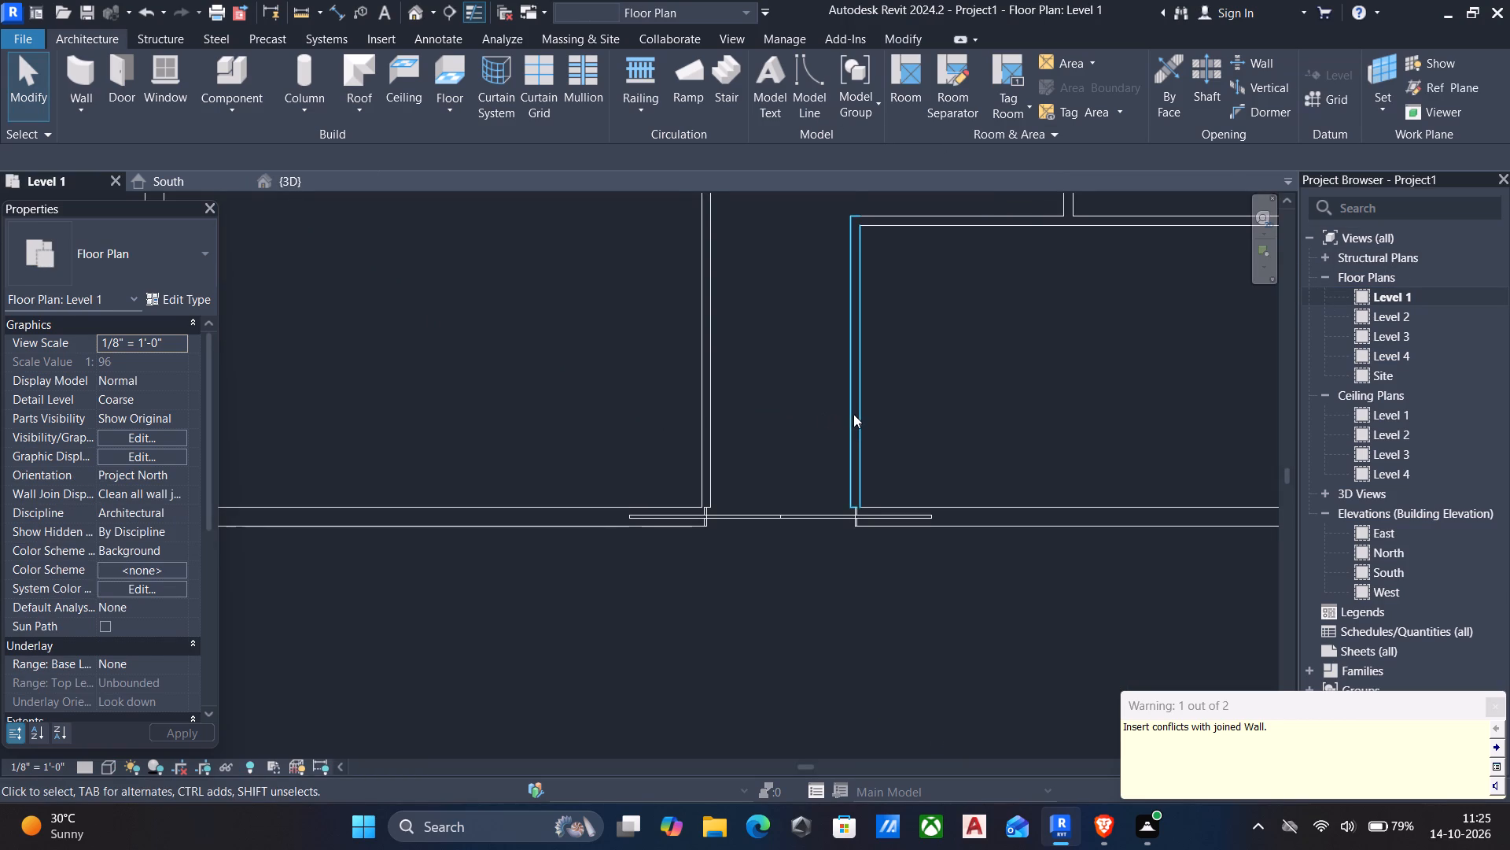
{"action": "left_click", "coordinate": [854, 414]}
{"action": "key", "text": "Right"}
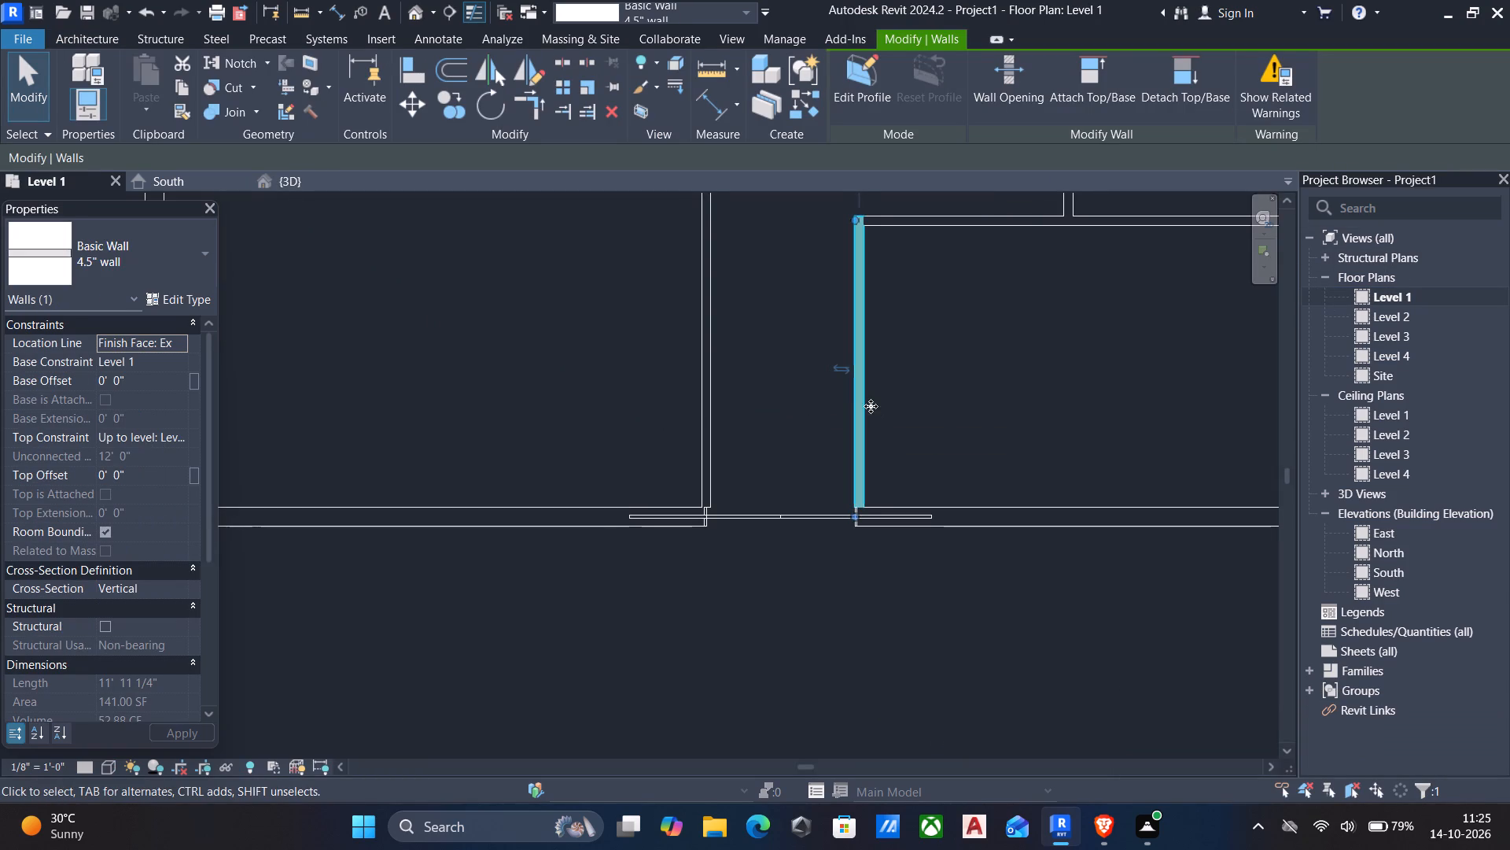
{"action": "key", "text": "Right"}
{"action": "left_click", "coordinate": [694, 401]}
{"action": "key", "text": "Left"}
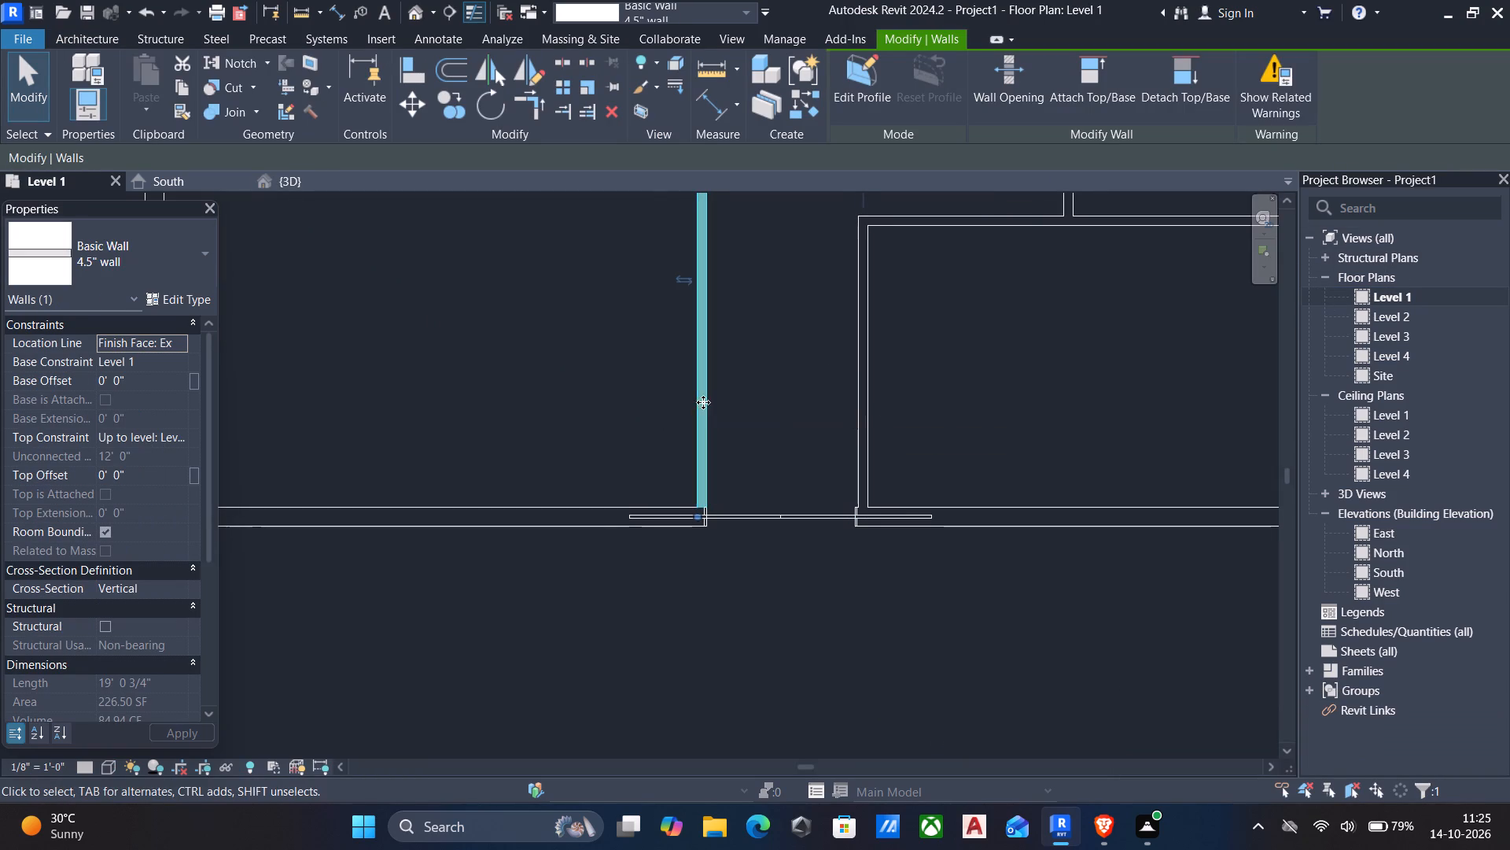
{"action": "key", "text": "Left"}
{"action": "left_click", "coordinate": [862, 433]}
{"action": "key", "text": "Right"}
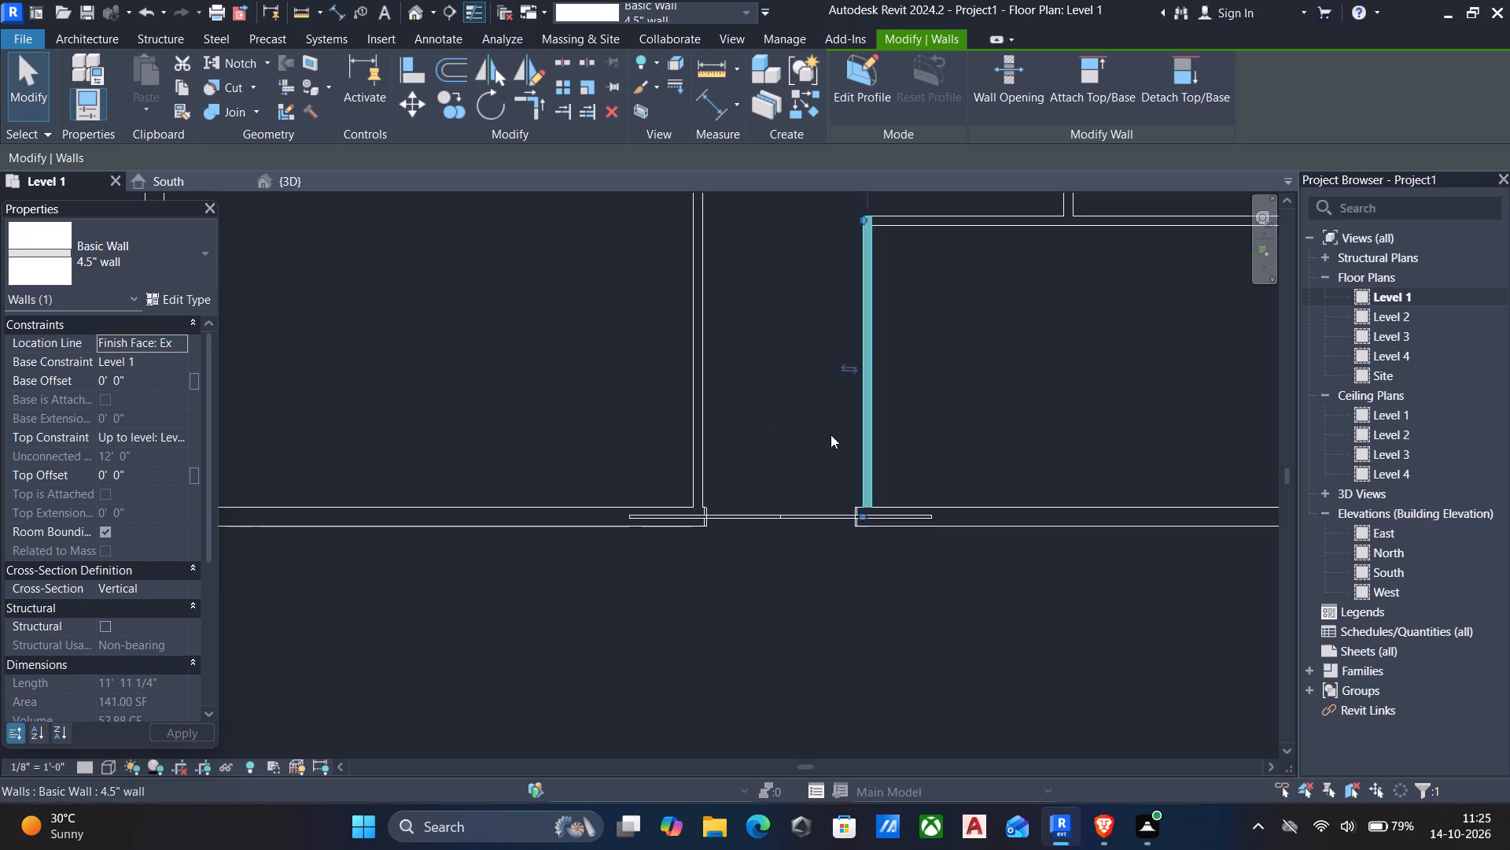
{"action": "left_click", "coordinate": [712, 429]}
{"action": "key", "text": "Left"}
{"action": "left_click", "coordinate": [709, 429]}
{"action": "key", "text": "Left"}
{"action": "key", "text": "Left"}
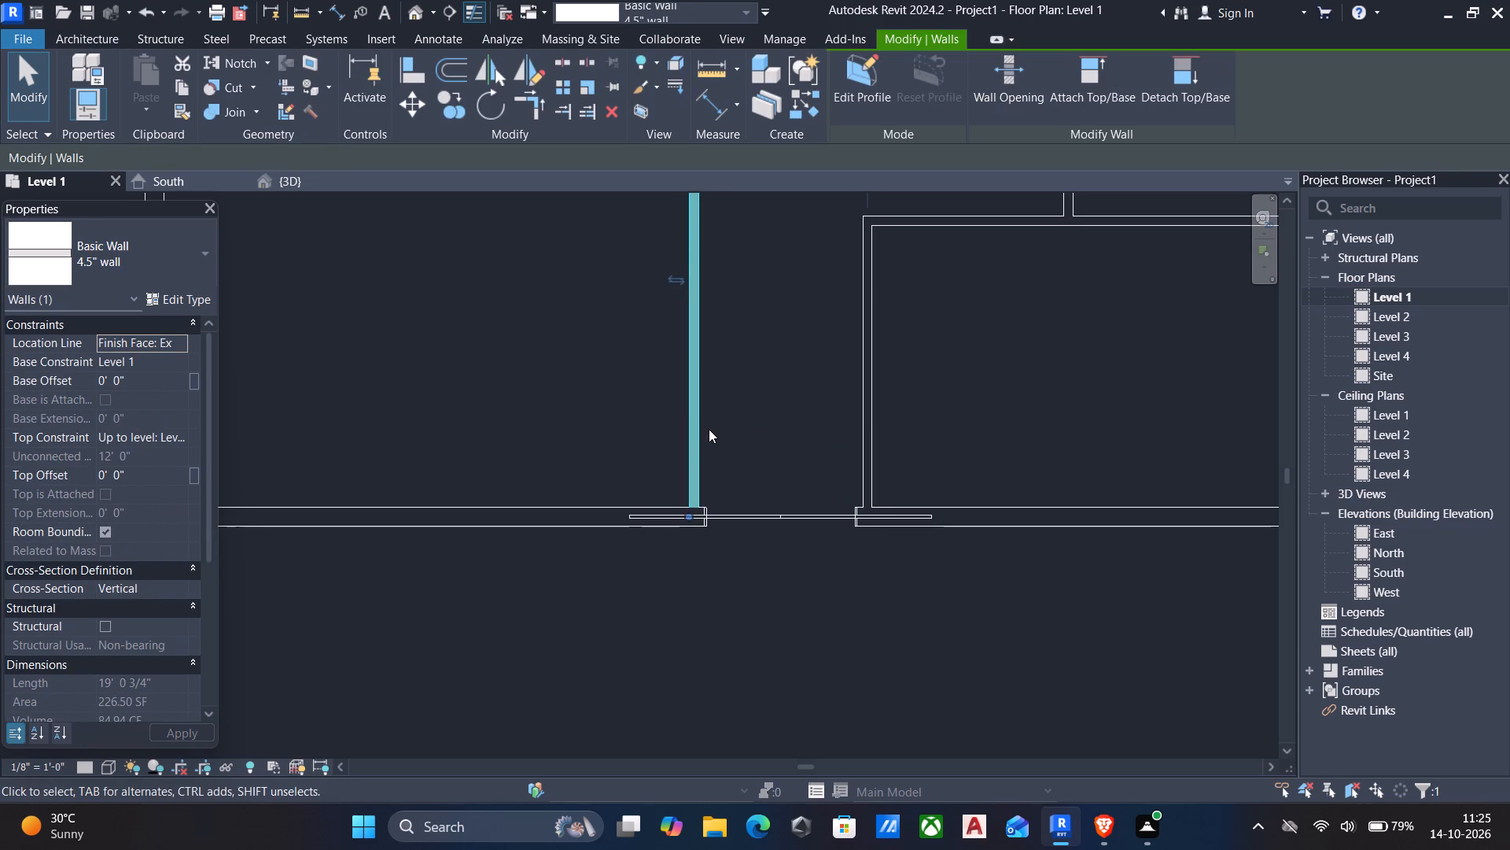
{"action": "left_click", "coordinate": [864, 431]}
{"action": "key", "text": "Right"}
{"action": "key", "text": "Right"}
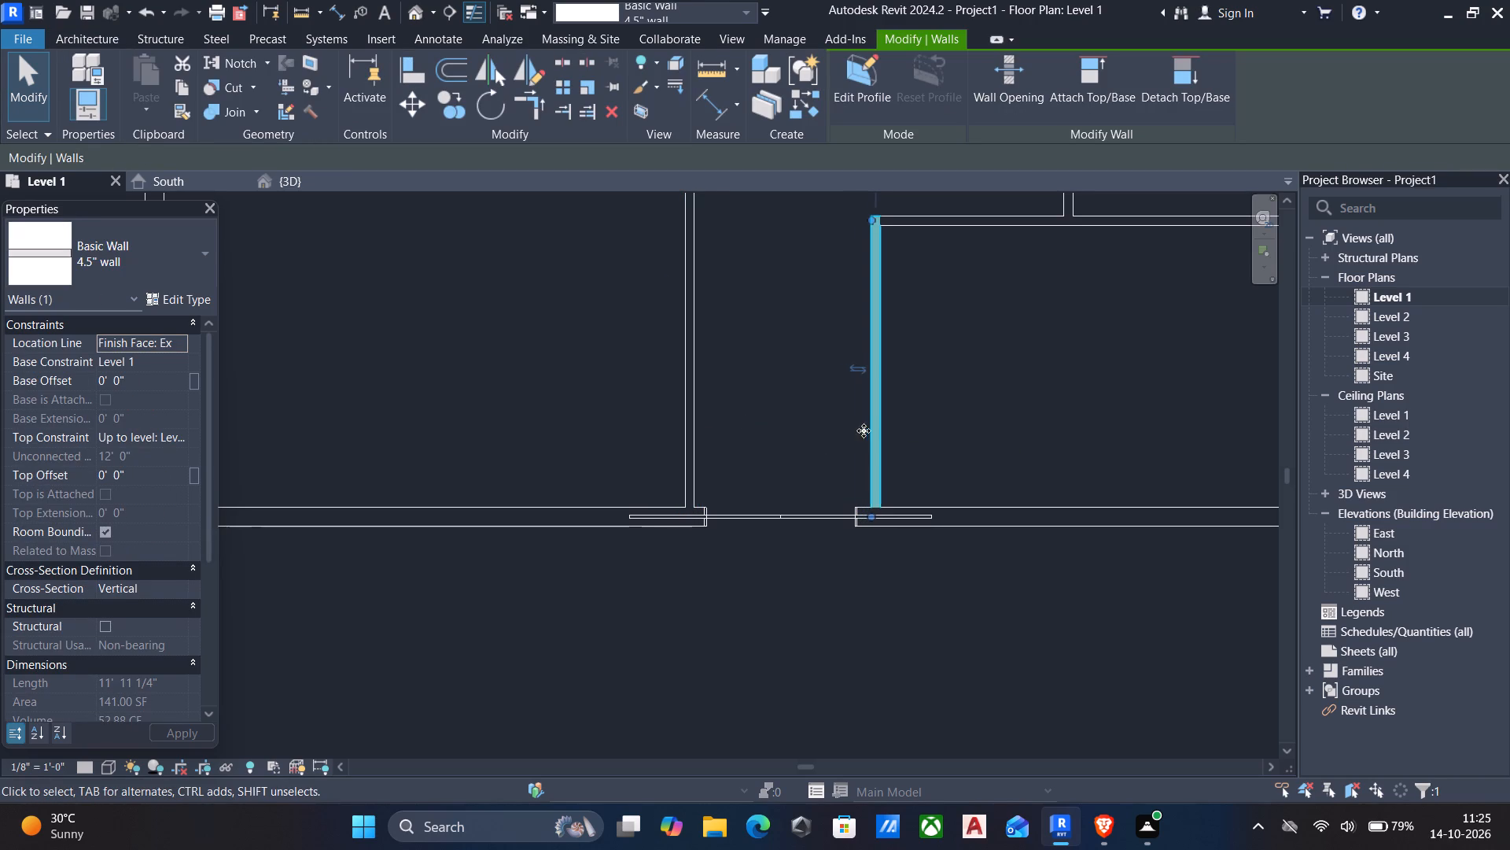
{"action": "key", "text": "Right"}
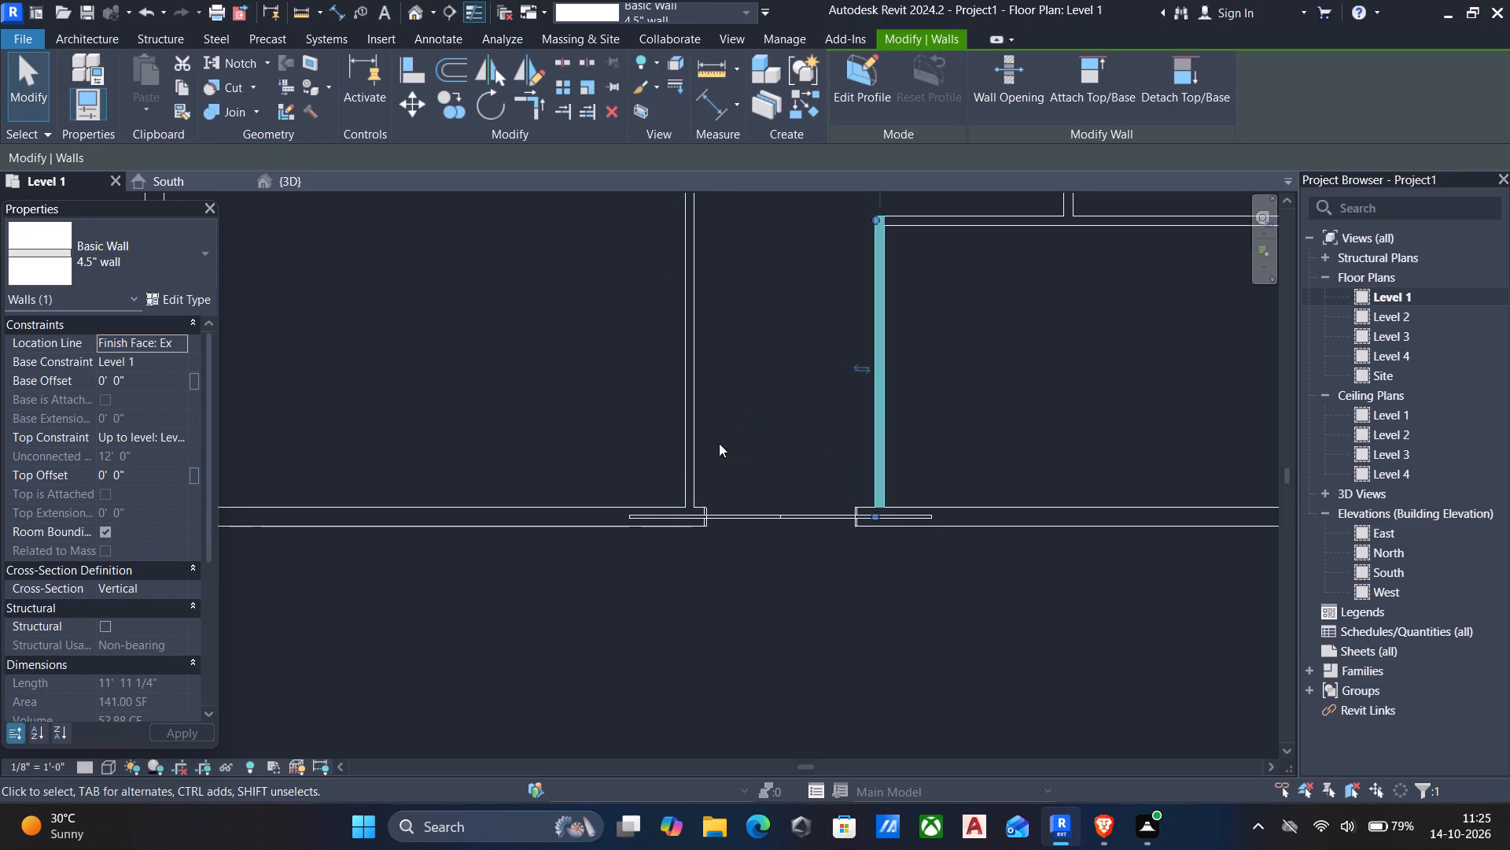
{"action": "key", "text": "Escape"}
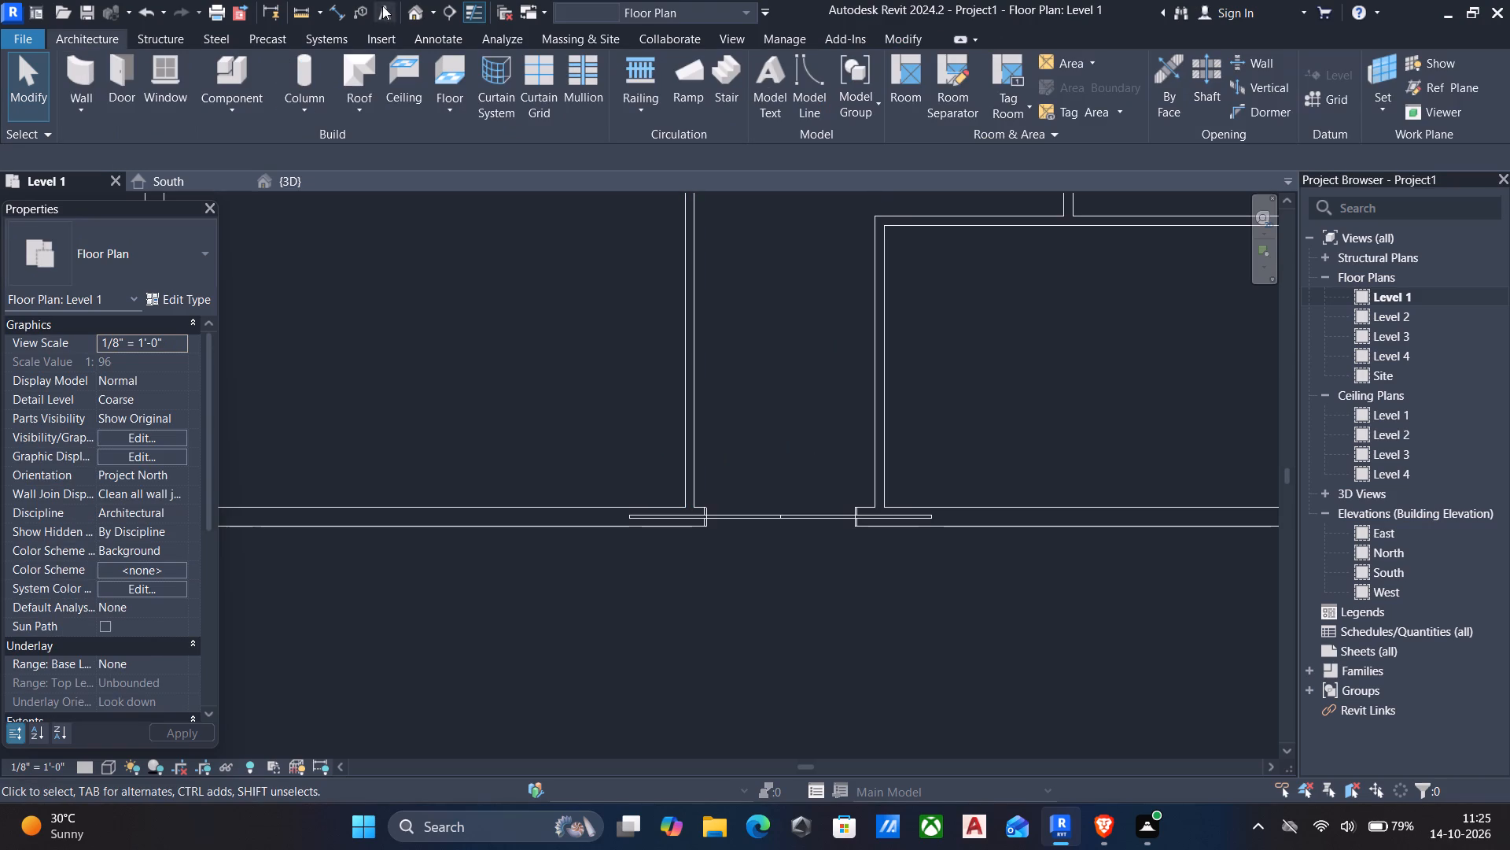
Set the sill height of the double pocket door in the south wall to 2'.
{"action": "left_click", "coordinate": [790, 518]}
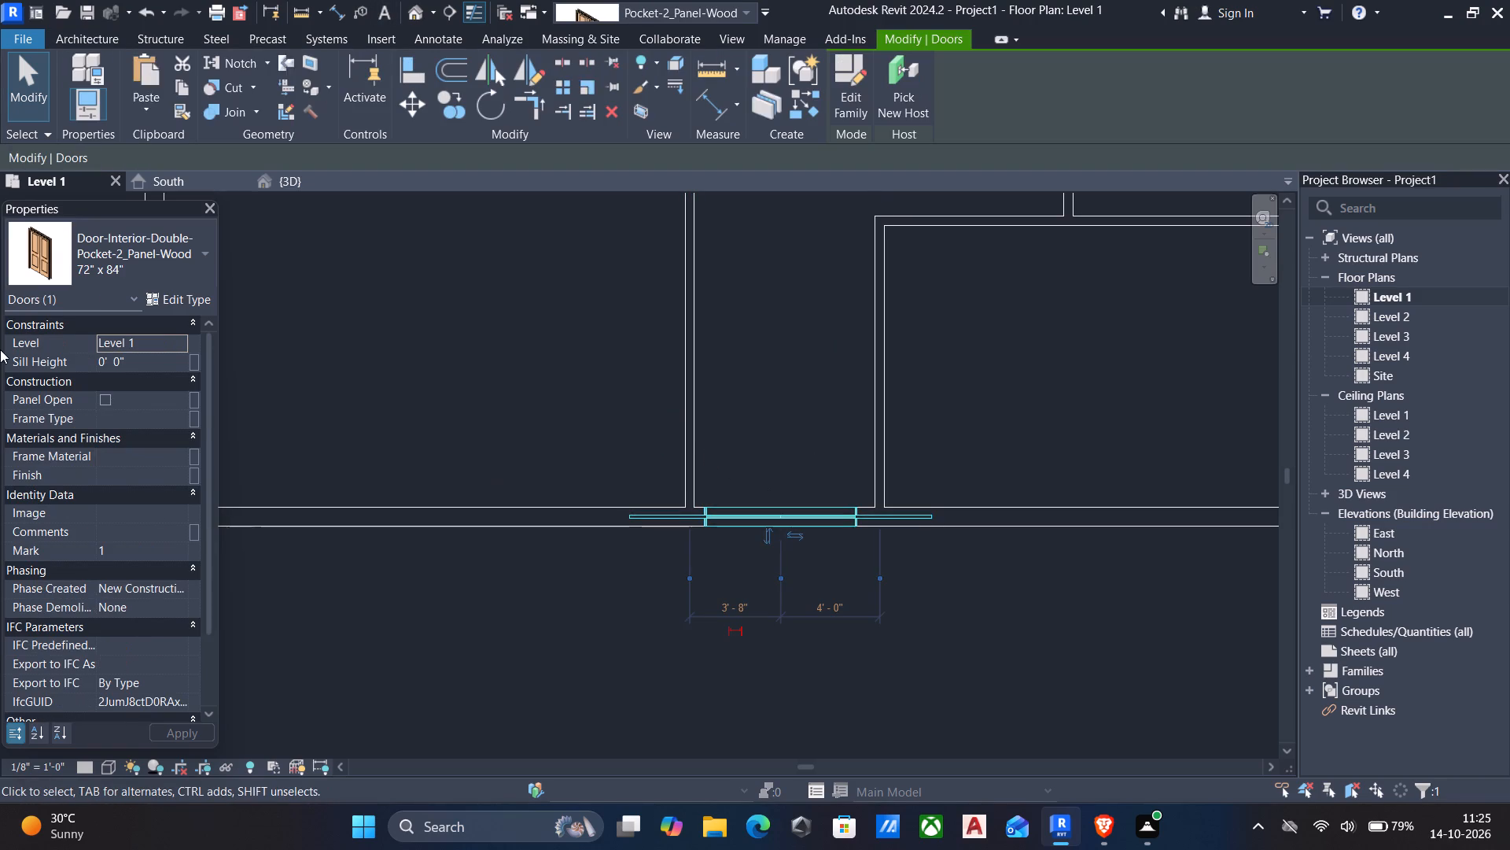
{"action": "left_click", "coordinate": [179, 361]}
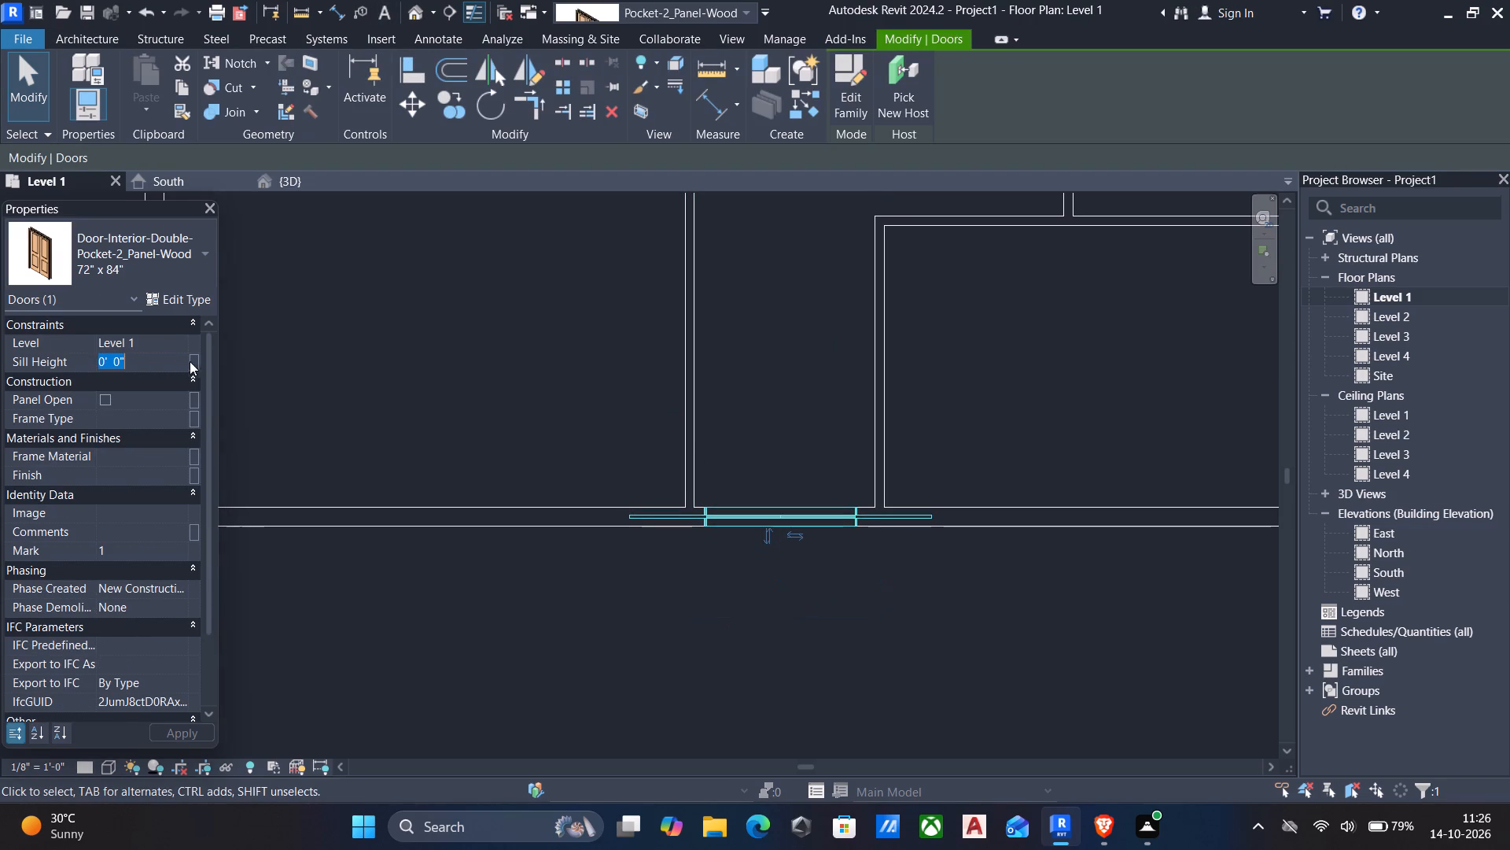
{"action": "type", "text": "2'"}
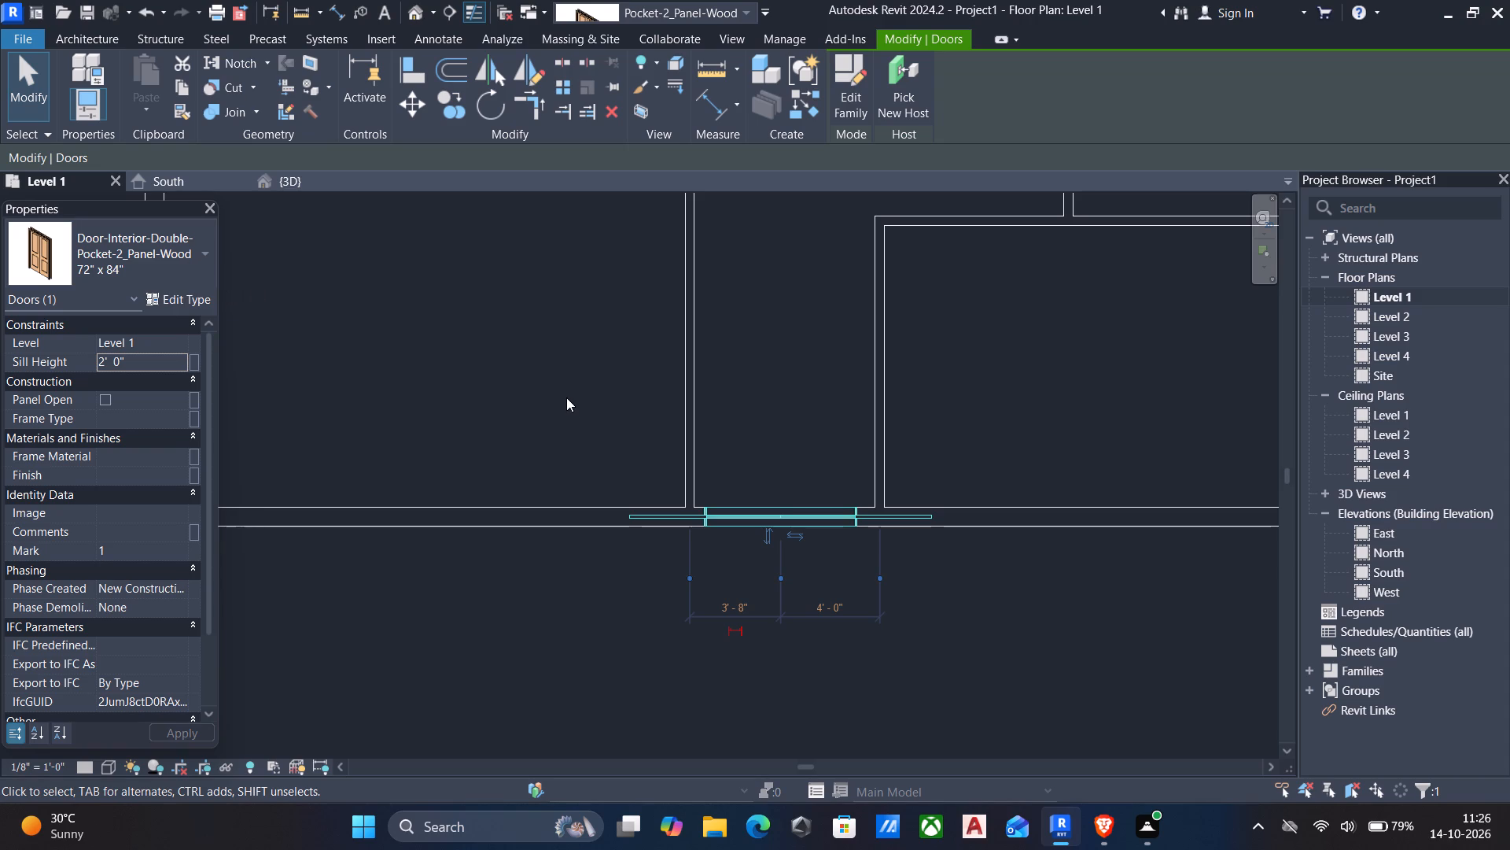
Examine the door's height position in the south wall from the front in the 3D view.
{"action": "left_click", "coordinate": [418, 12]}
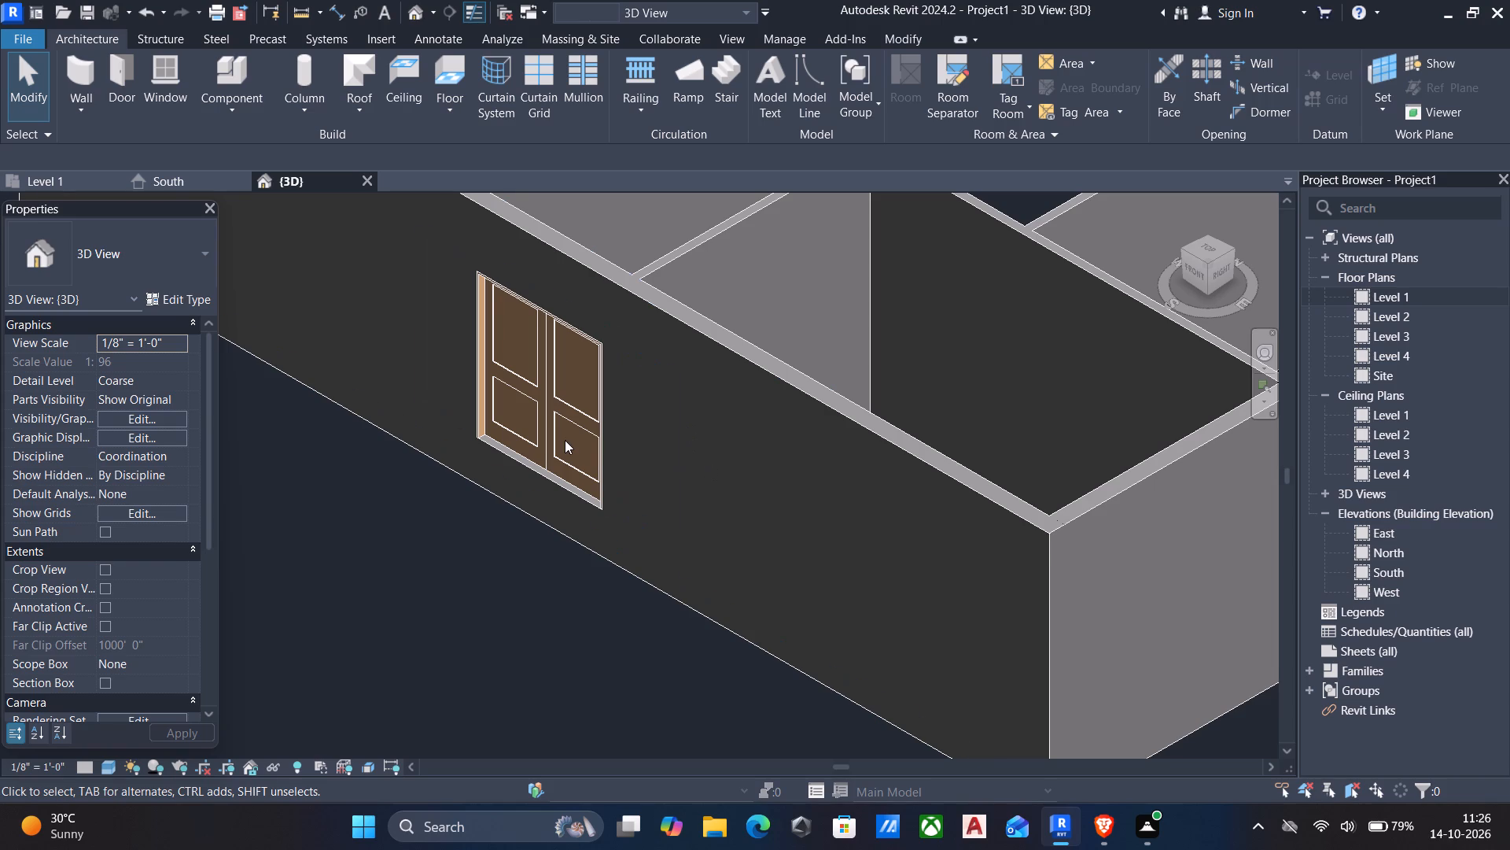
{"action": "scroll", "coordinate": [561, 451], "scroll_direction": "down", "scroll_amount": 5}
{"action": "middle_click_drag", "start_coordinate": [561, 453], "coordinate": [718, 286], "text": "shift"}
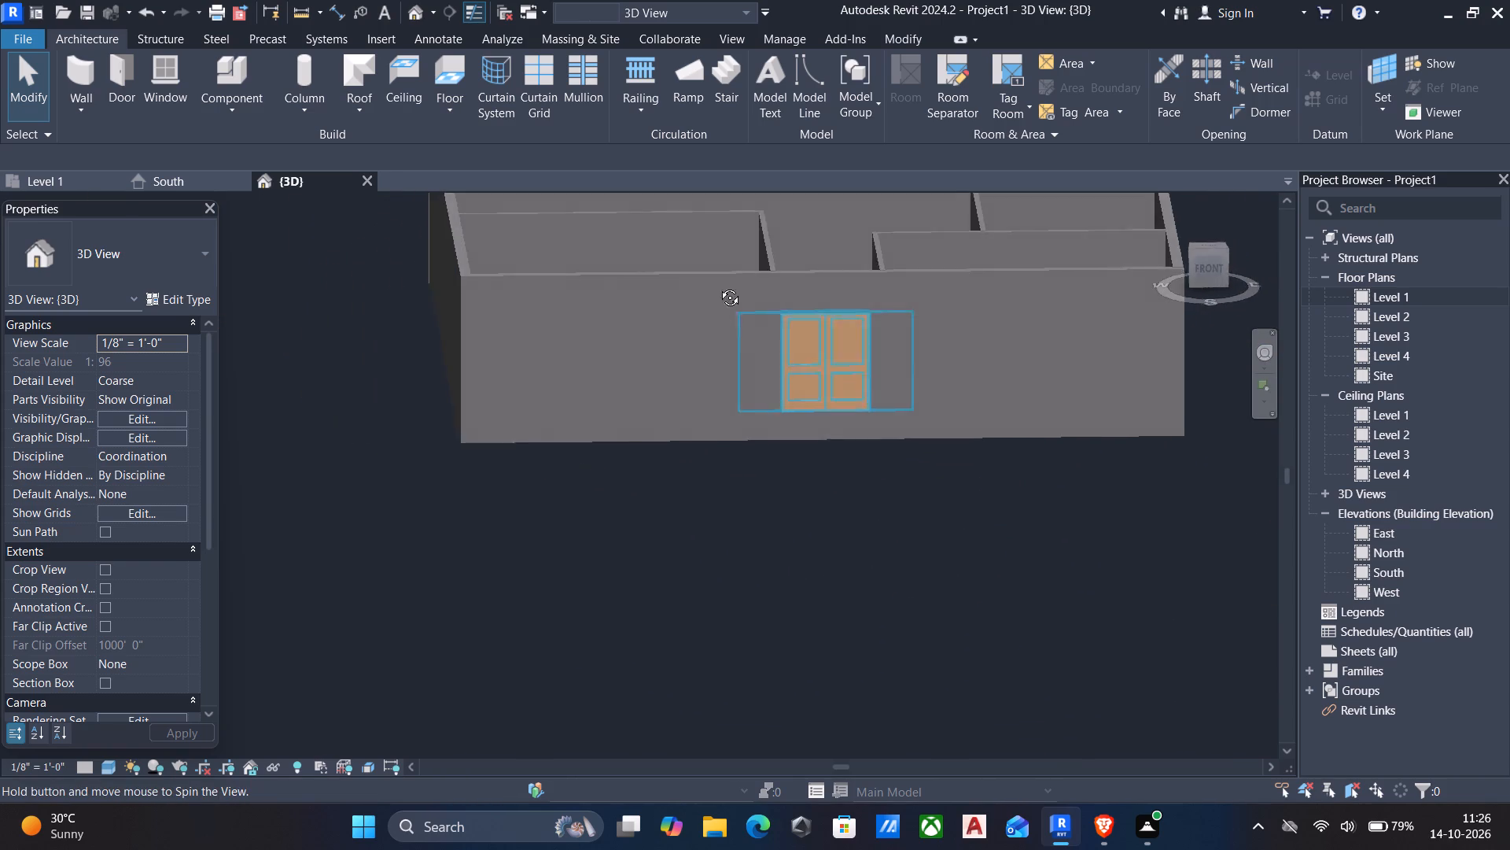
{"action": "middle_click_drag", "start_coordinate": [718, 286], "coordinate": [707, 220], "text": "shift"}
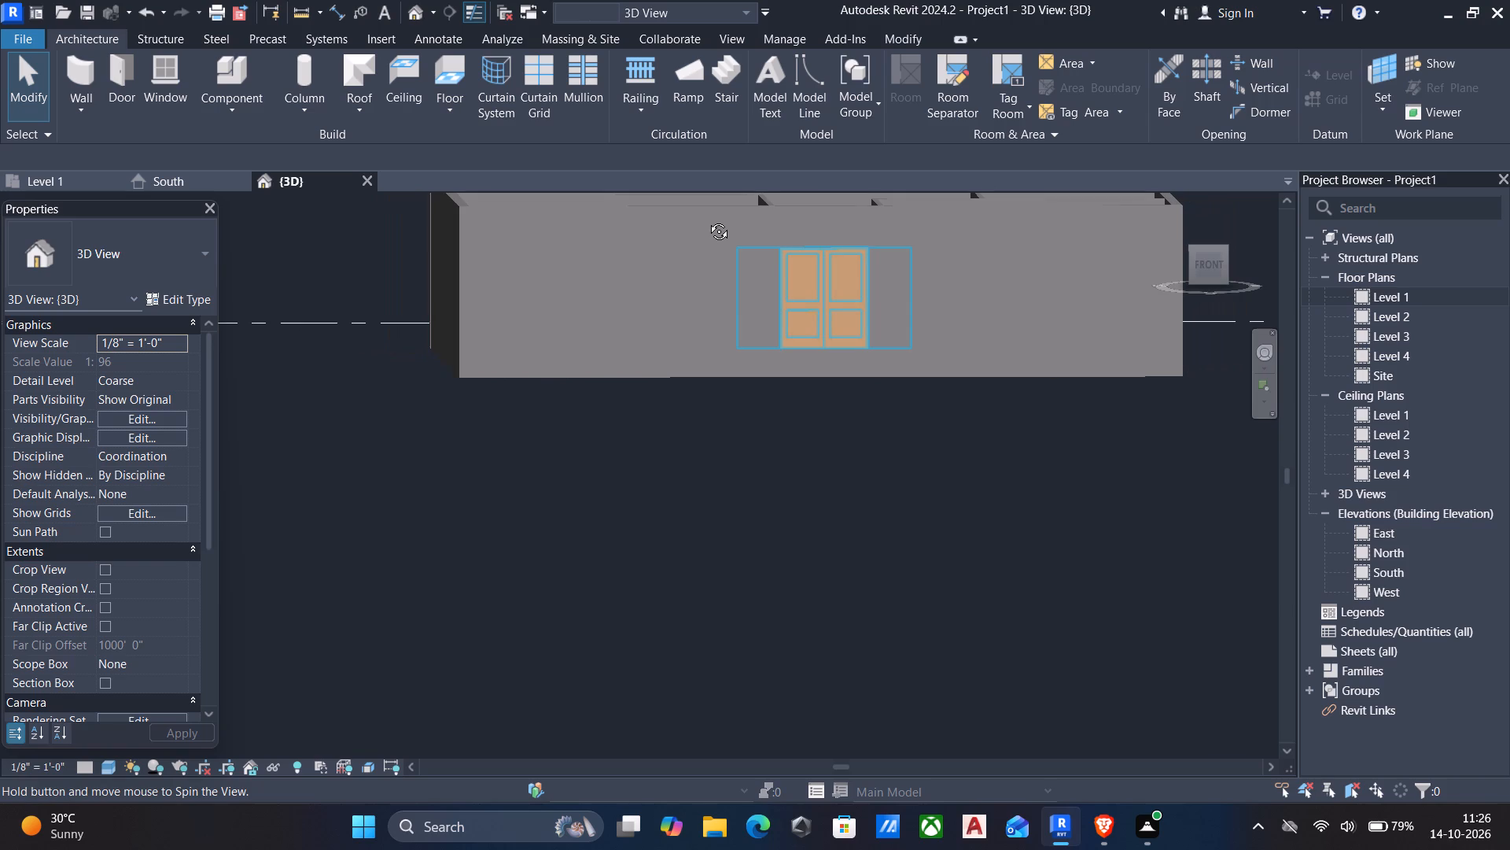
{"action": "middle_click_drag", "start_coordinate": [707, 220], "coordinate": [687, 227], "text": "shift"}
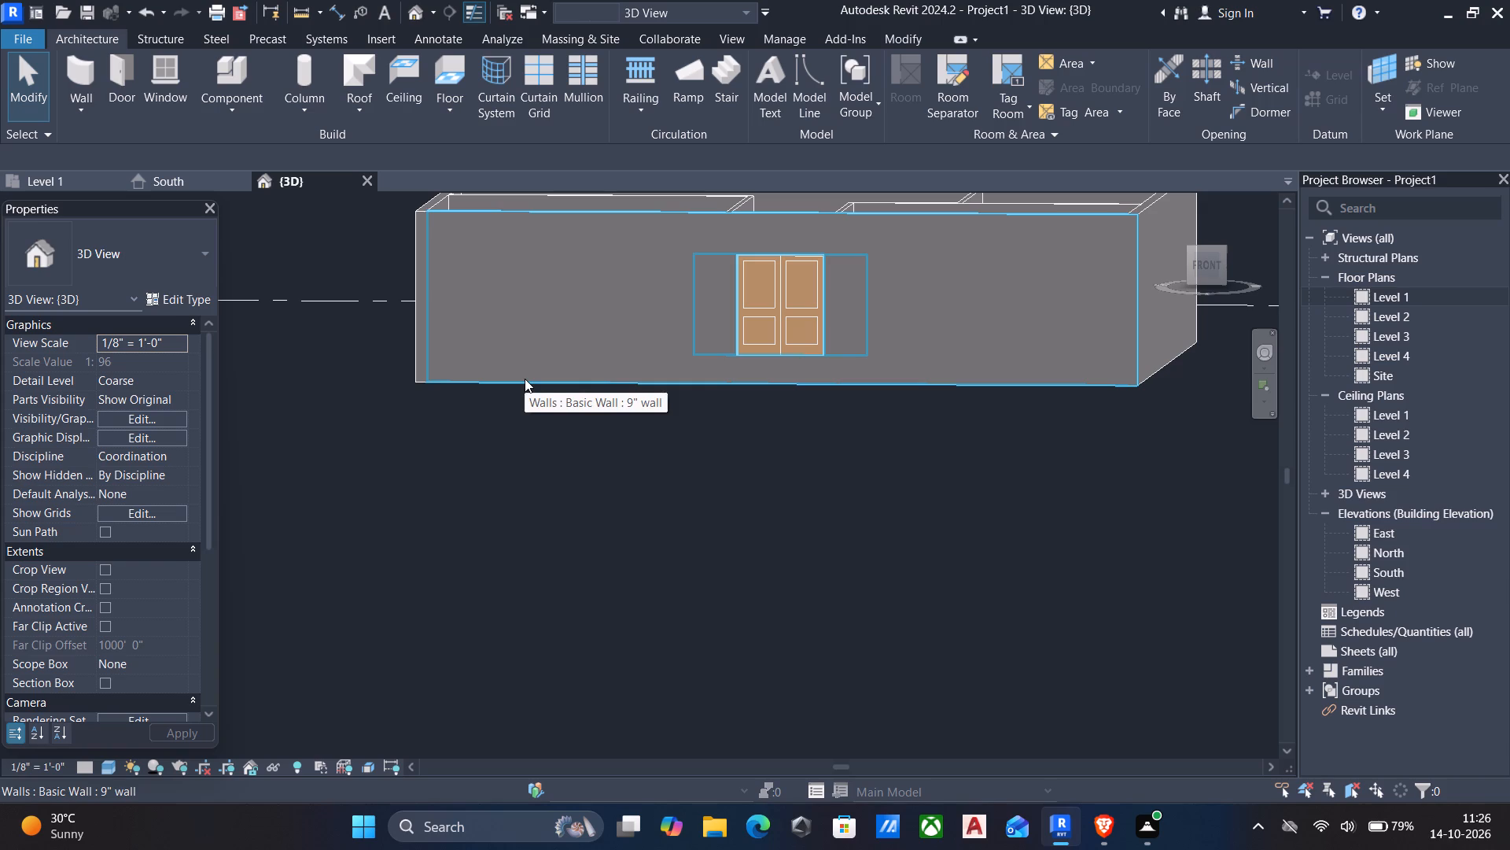
{"action": "left_click", "coordinate": [576, 388]}
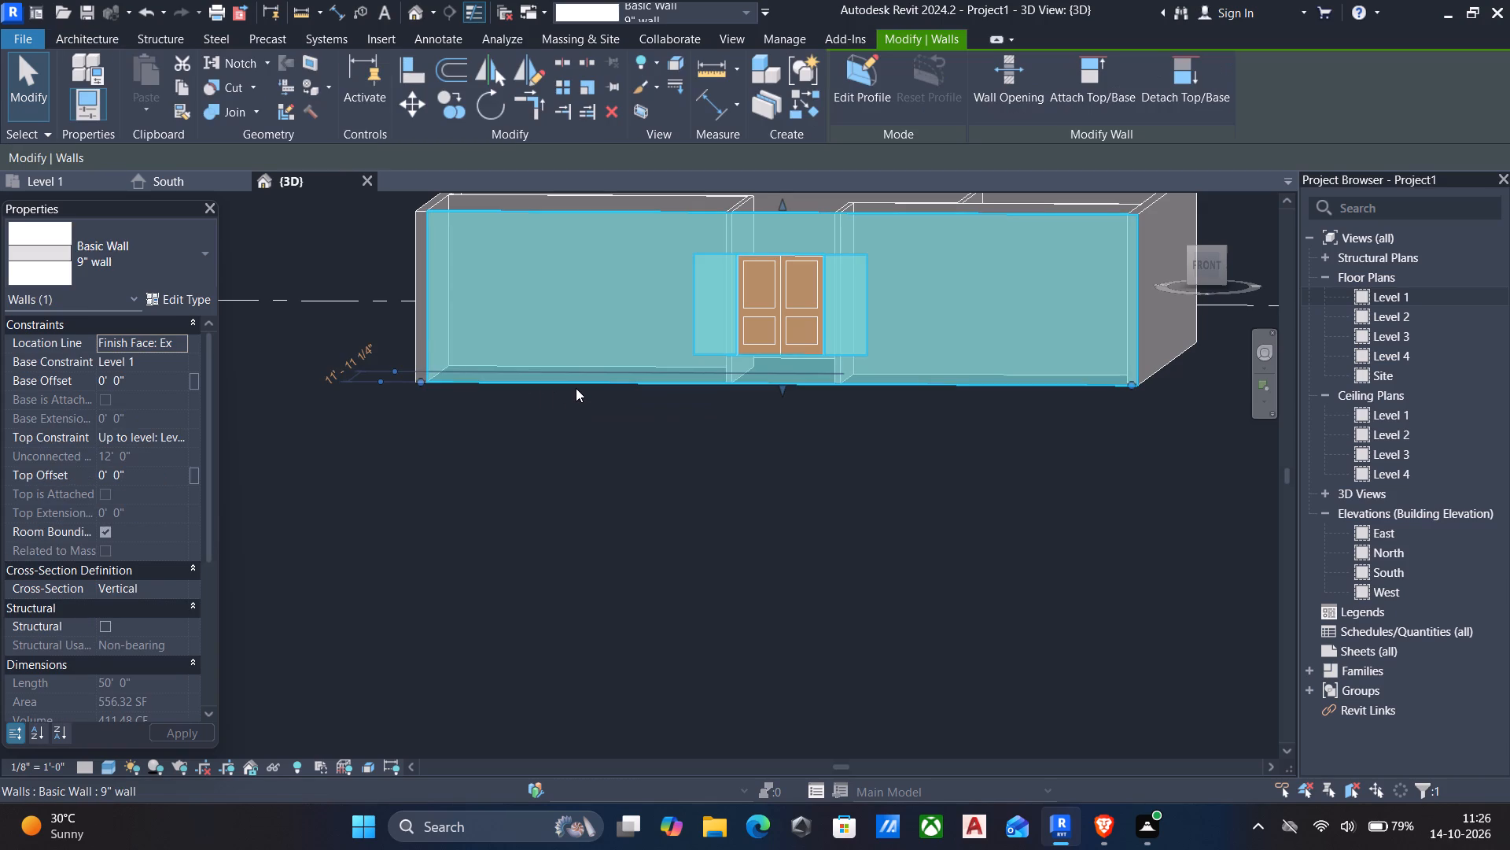
{"action": "key", "text": "Escape"}
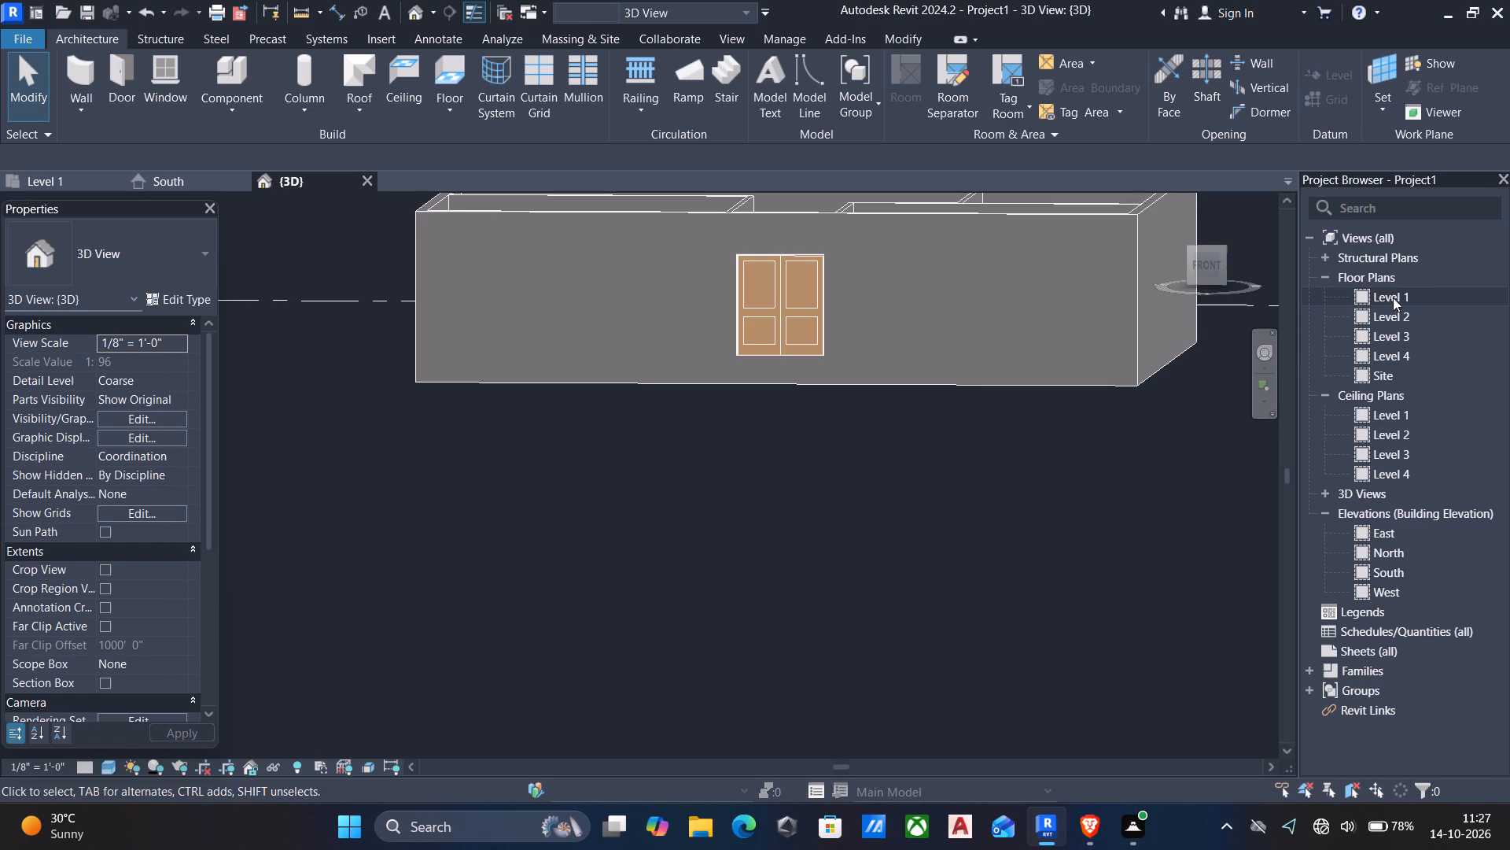
Open the Level 1 floor plan.
{"action": "double_click", "coordinate": [1393, 297]}
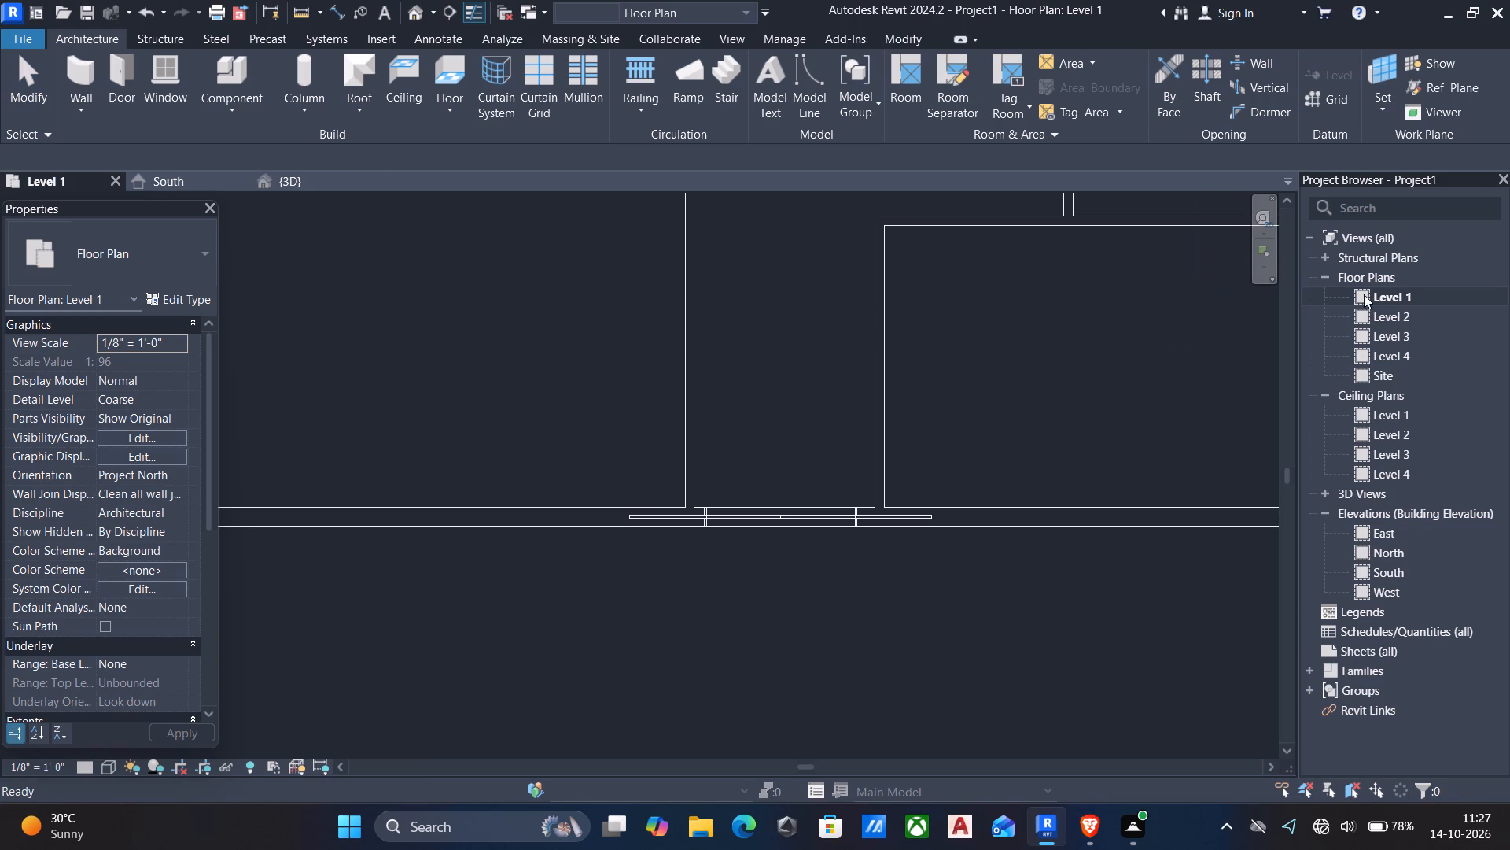
Create a Generic - 12" architectural floor on Level 1 with a 50'-9" square boundary along the exterior walls' outer faces.
{"action": "left_click", "coordinate": [457, 111]}
{"action": "left_click", "coordinate": [488, 150]}
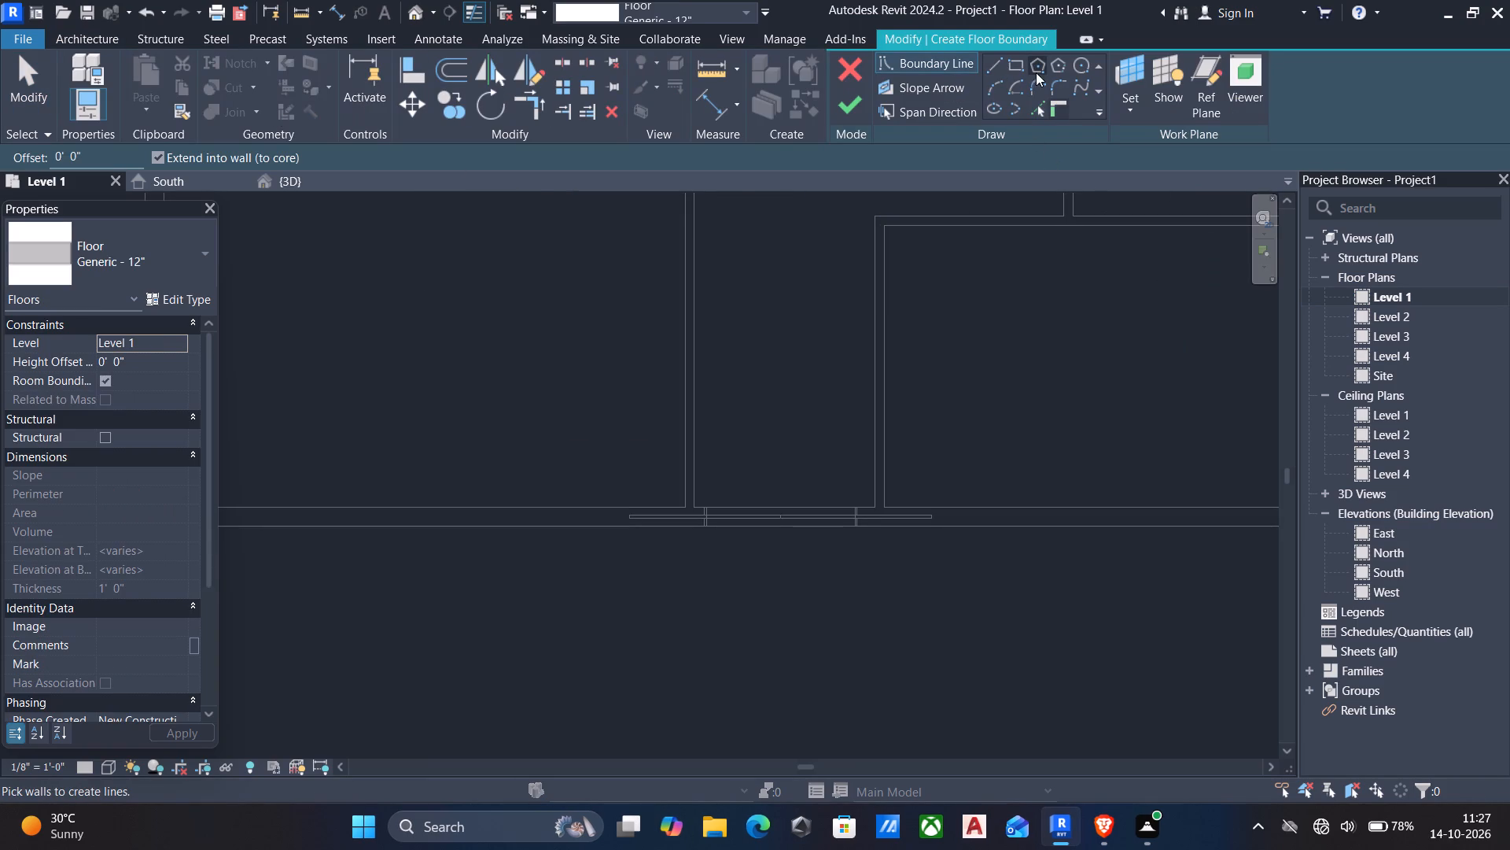
{"action": "left_click", "coordinate": [1016, 71]}
{"action": "scroll", "coordinate": [1048, 375], "scroll_direction": "down", "scroll_amount": 5}
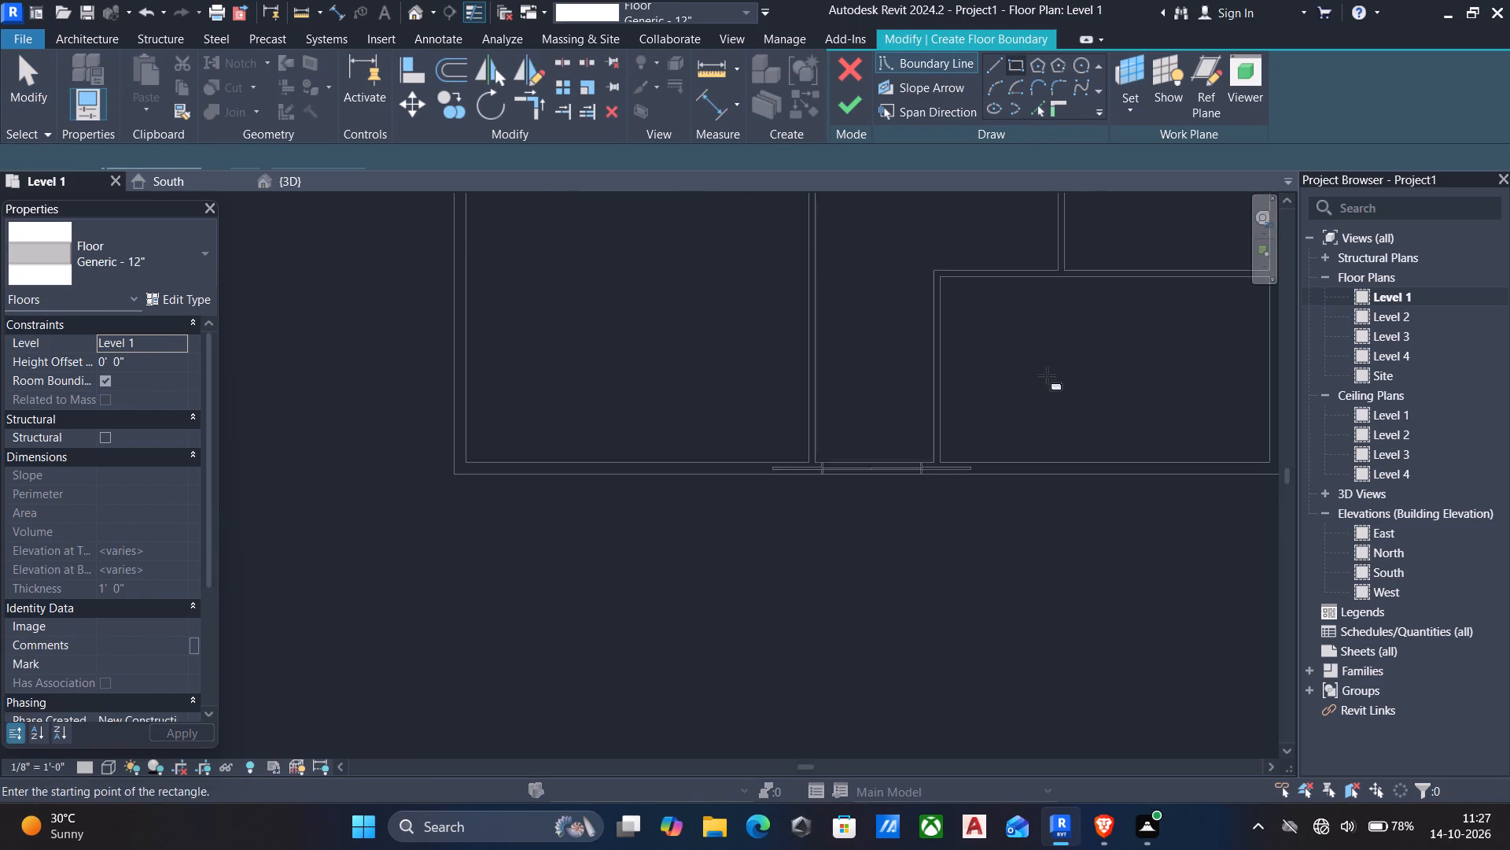
{"action": "middle_click_drag", "start_coordinate": [1040, 405], "coordinate": [1073, 679]}
{"action": "scroll", "coordinate": [801, 450], "scroll_direction": "down", "scroll_amount": 5}
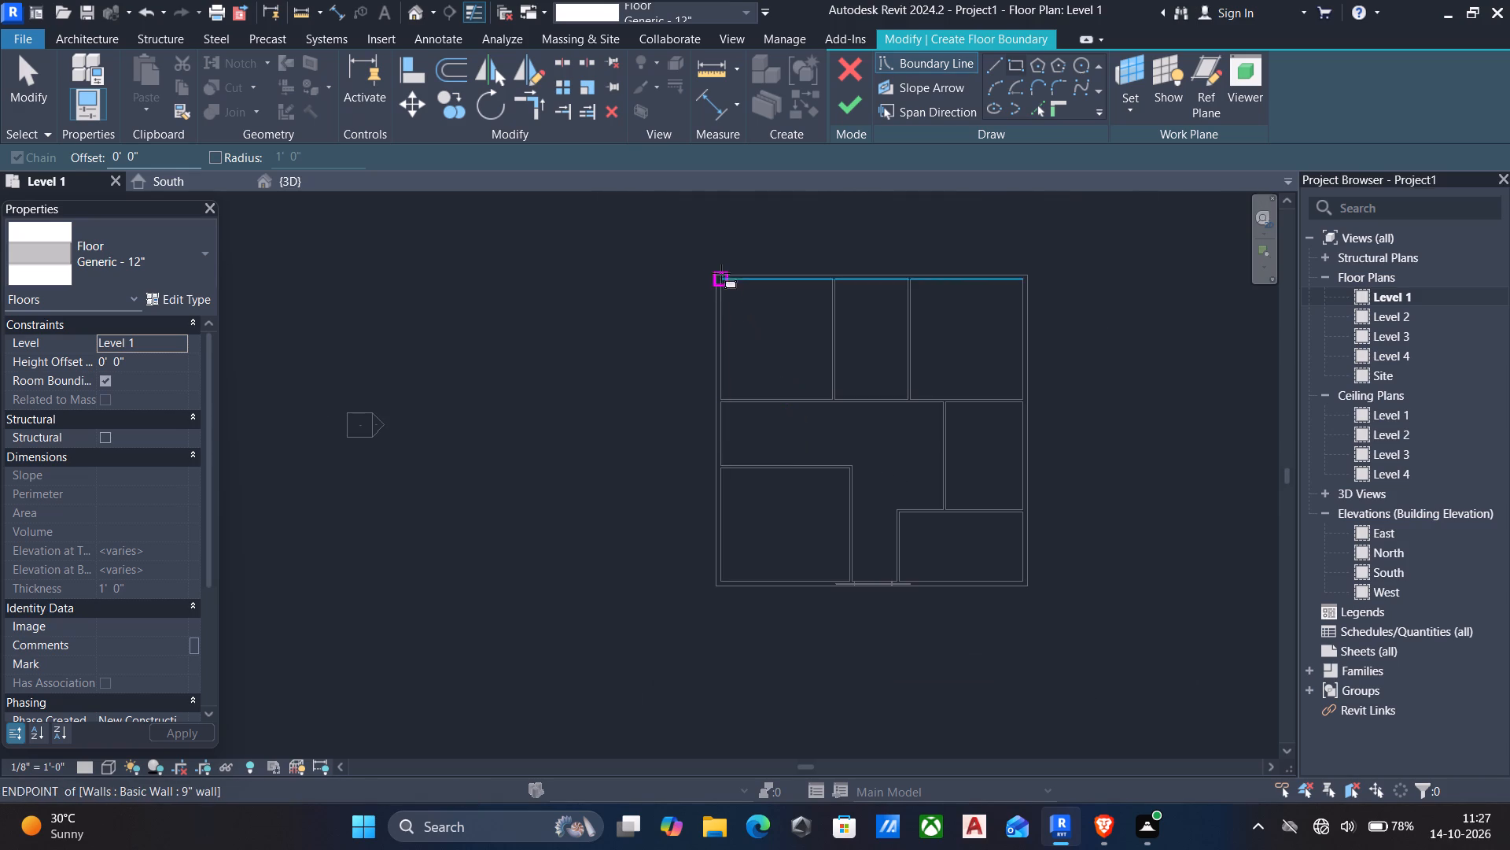
{"action": "scroll", "coordinate": [716, 267], "scroll_direction": "up", "scroll_amount": 5}
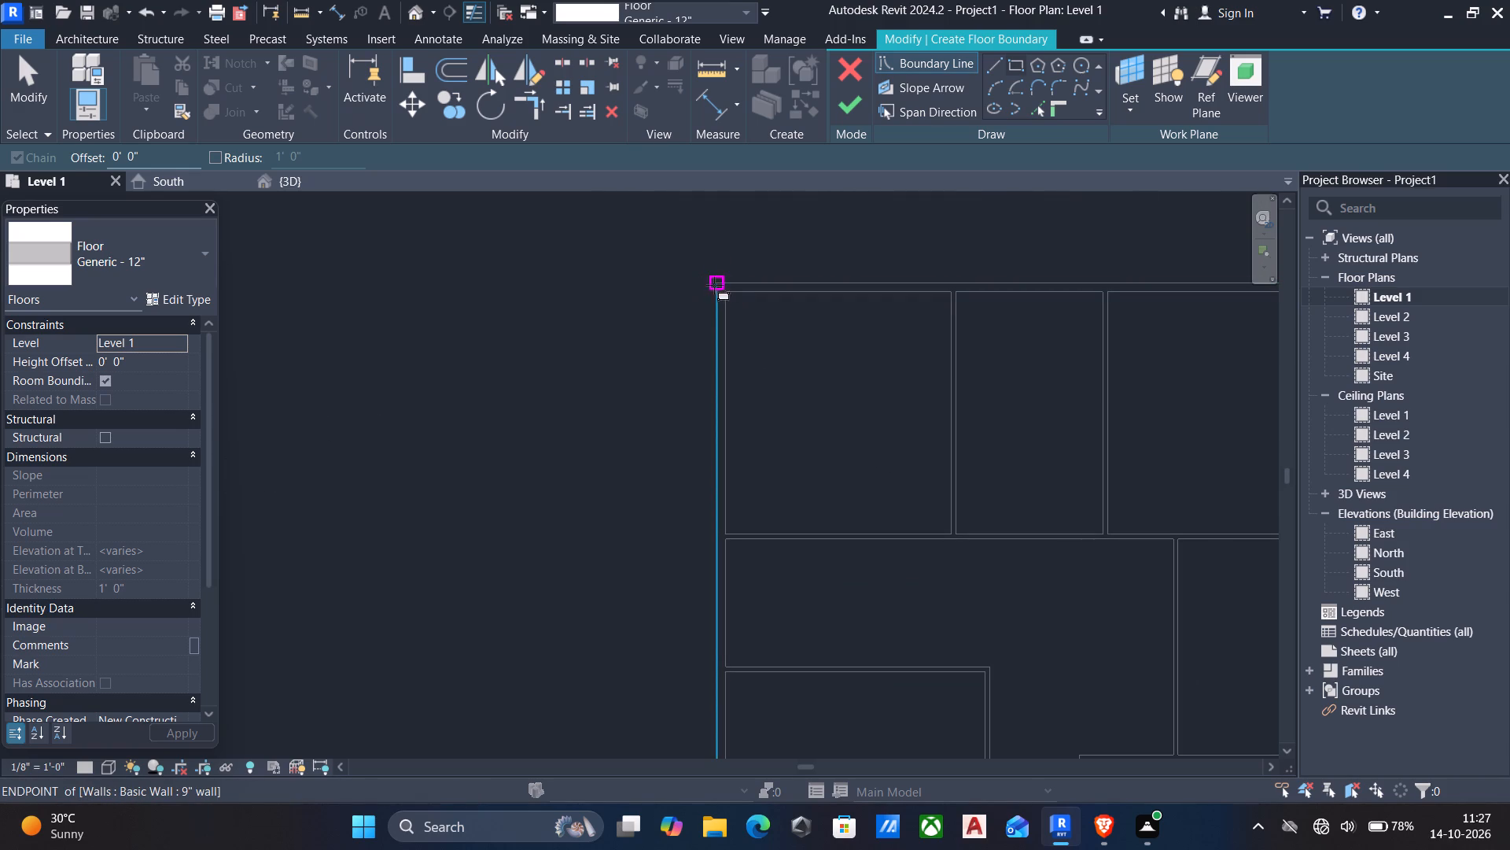
{"action": "left_click_drag", "start_coordinate": [716, 286], "coordinate": [731, 302]}
{"action": "scroll", "coordinate": [859, 456], "scroll_direction": "down", "scroll_amount": 6}
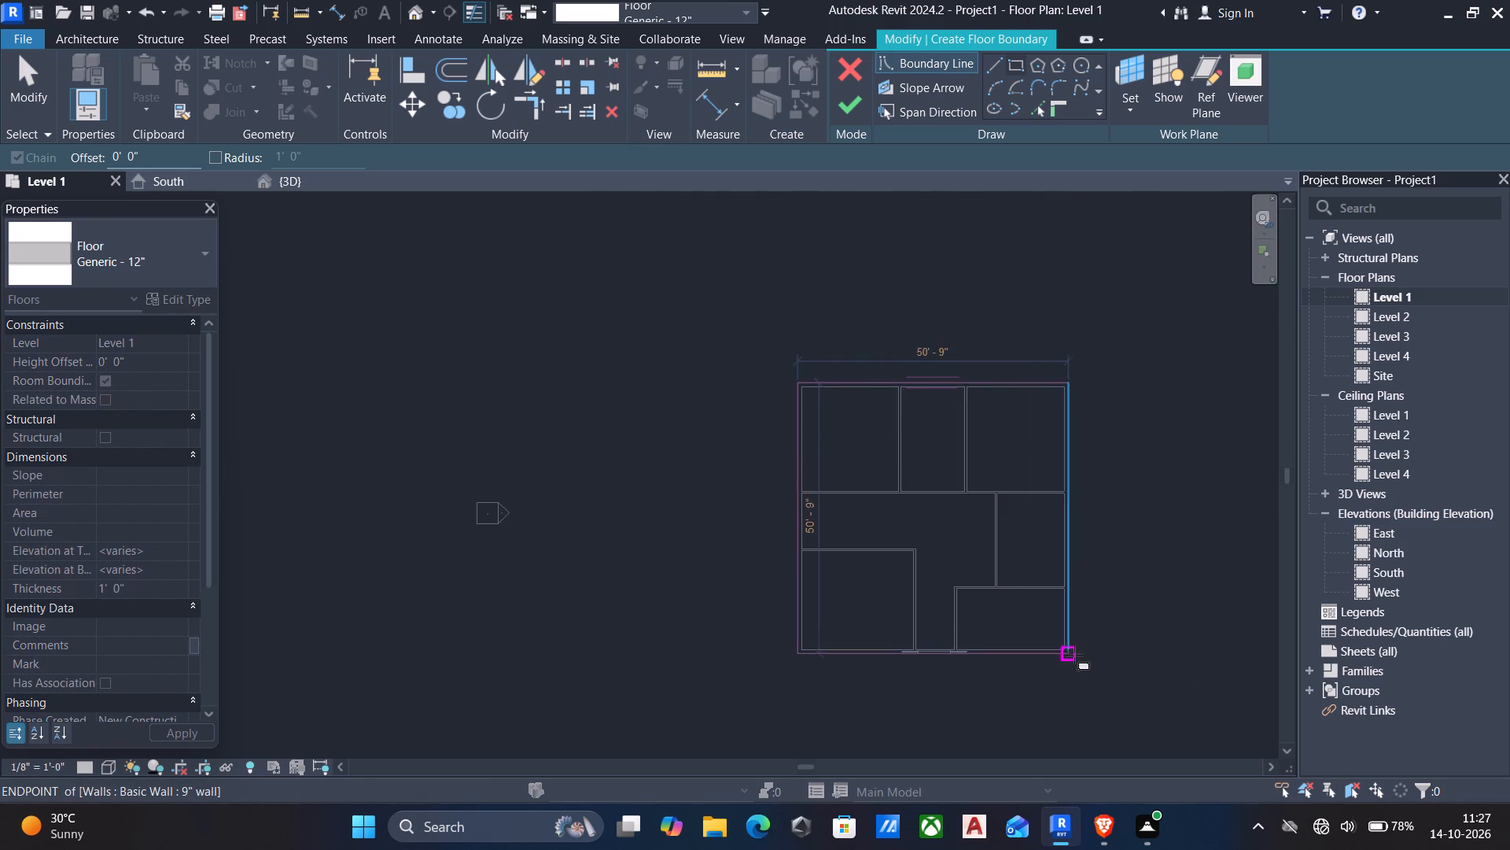
{"action": "scroll", "coordinate": [1074, 655], "scroll_direction": "up", "scroll_amount": 13}
{"action": "left_click", "coordinate": [1036, 640]}
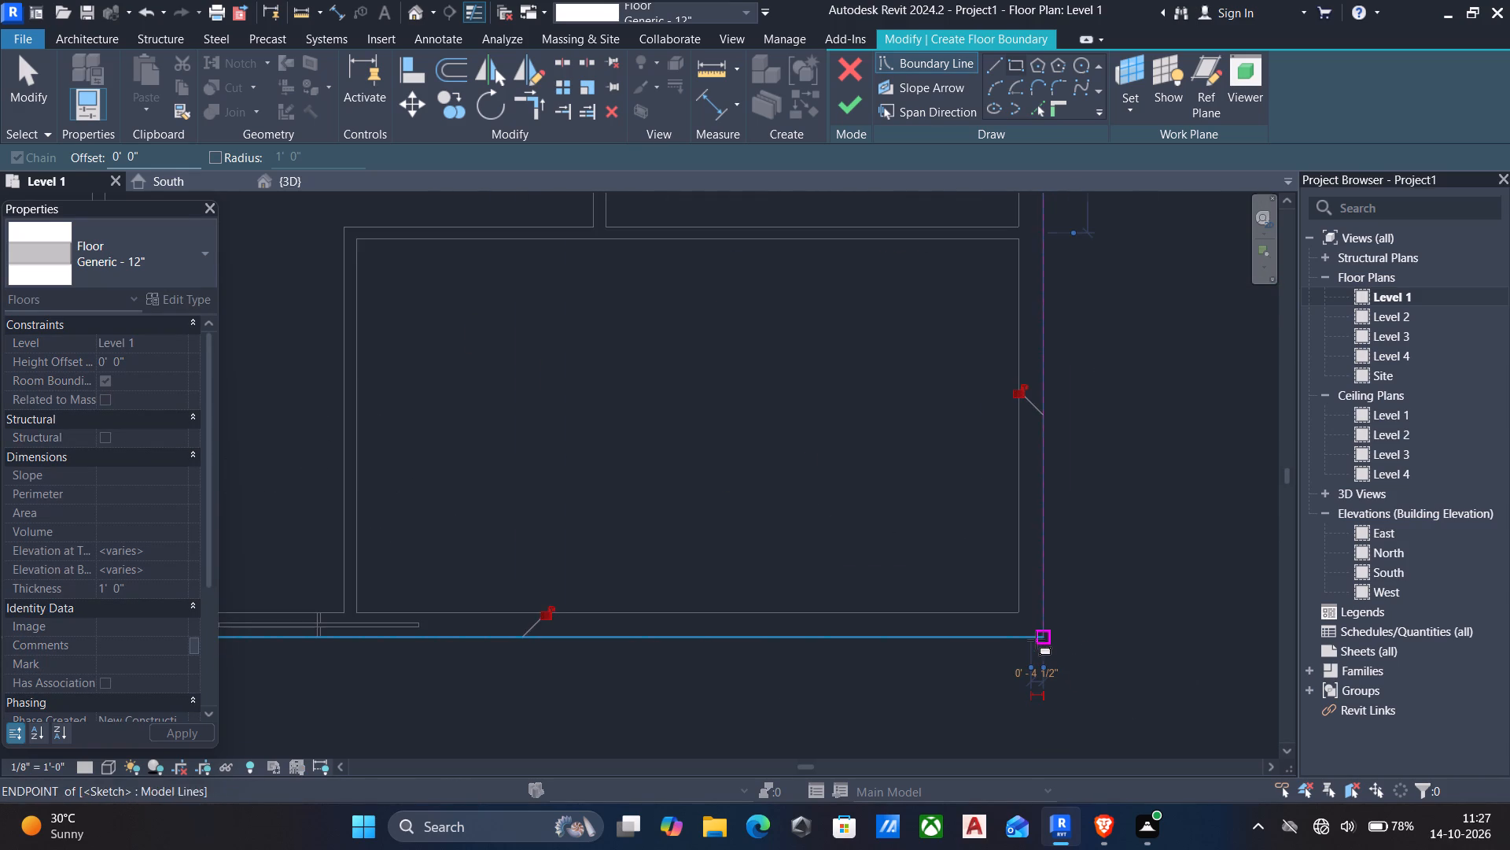
{"action": "left_click", "coordinate": [850, 100]}
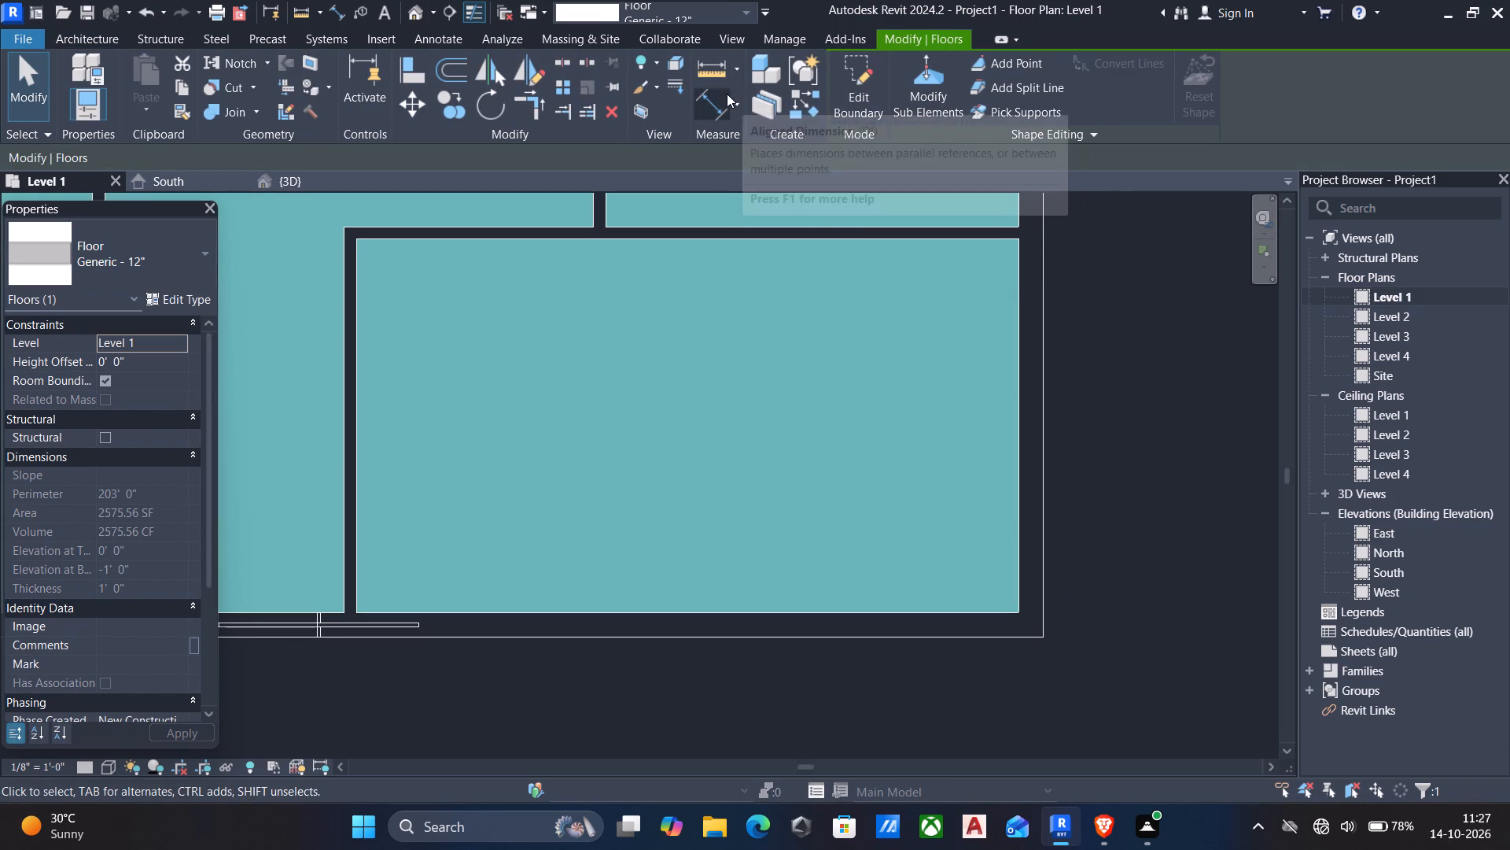
In the South elevation, nudge the new floor up about 1' until its underside sits on the Level 1 line.
{"action": "double_click", "coordinate": [1395, 575]}
{"action": "scroll", "coordinate": [818, 519], "scroll_direction": "up", "scroll_amount": 5}
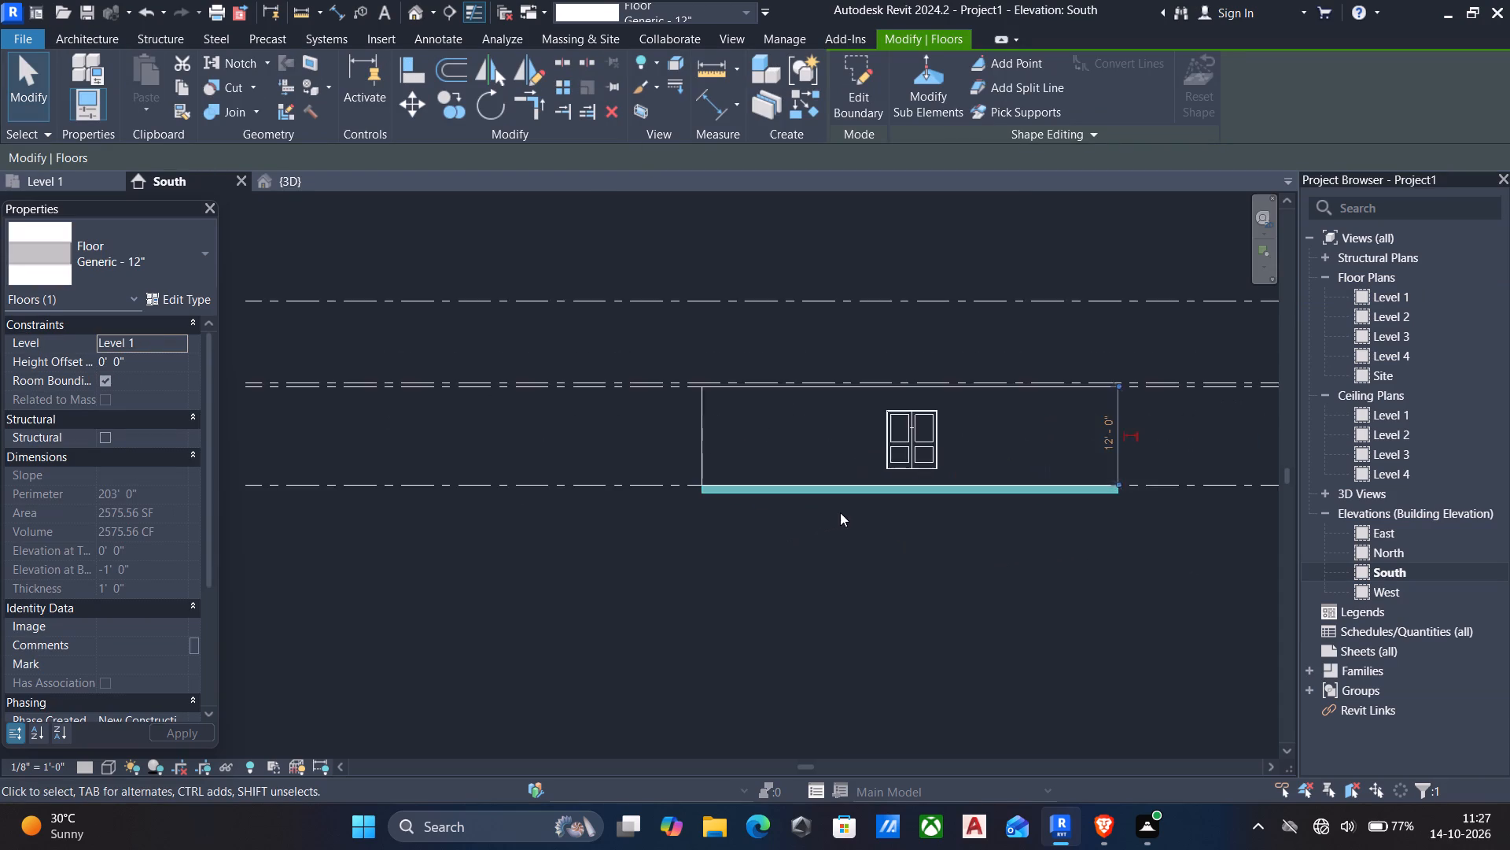
{"action": "scroll", "coordinate": [844, 511], "scroll_direction": "up", "scroll_amount": 6}
{"action": "key", "text": "Up"}
{"action": "key", "text": "Up"}
{"action": "key", "text": "Up"}
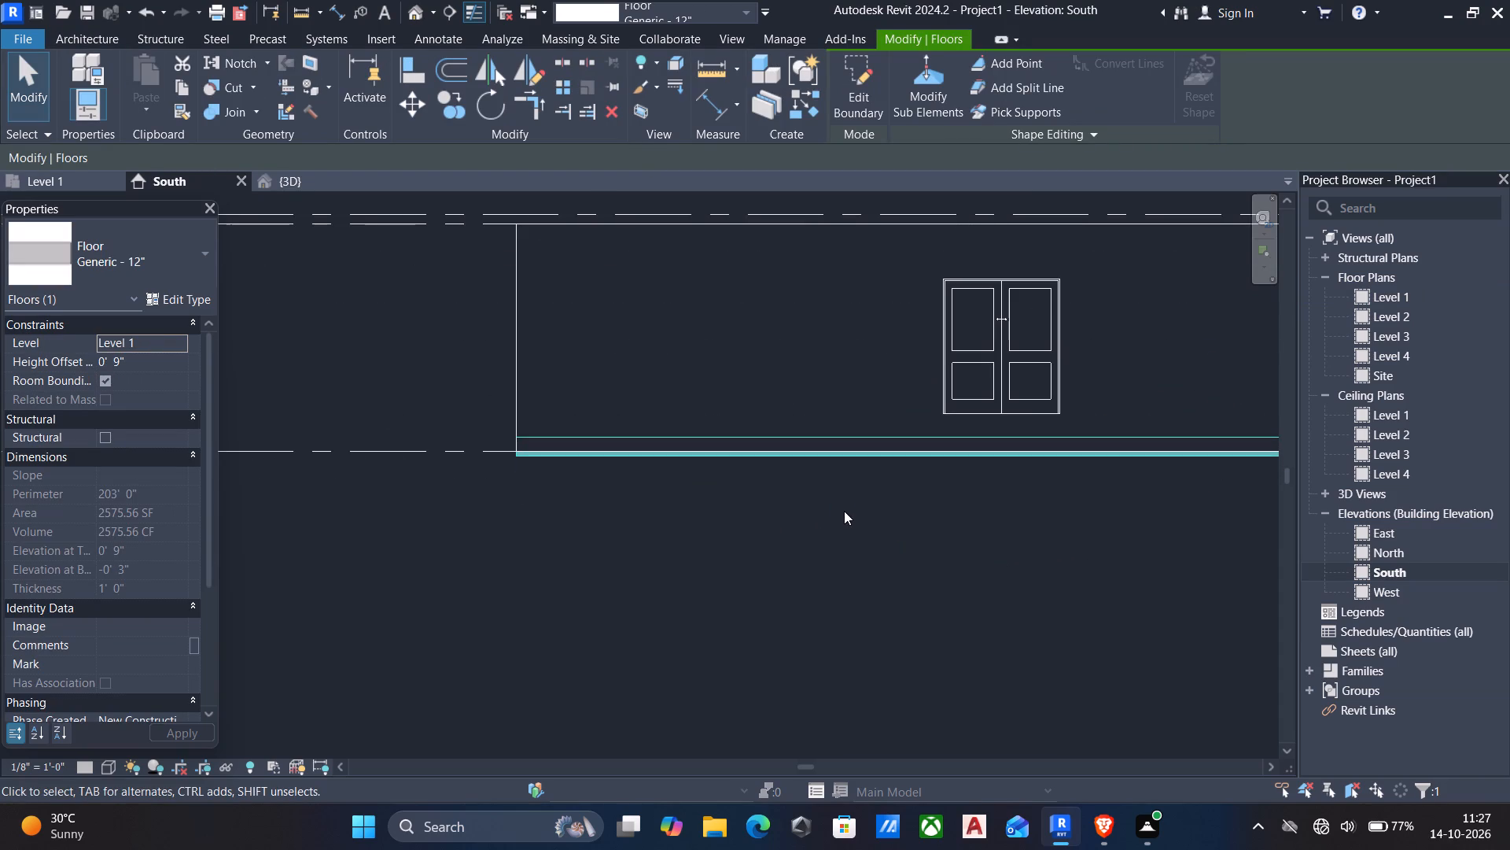
{"action": "key", "text": "Up"}
{"action": "key", "text": "Escape"}
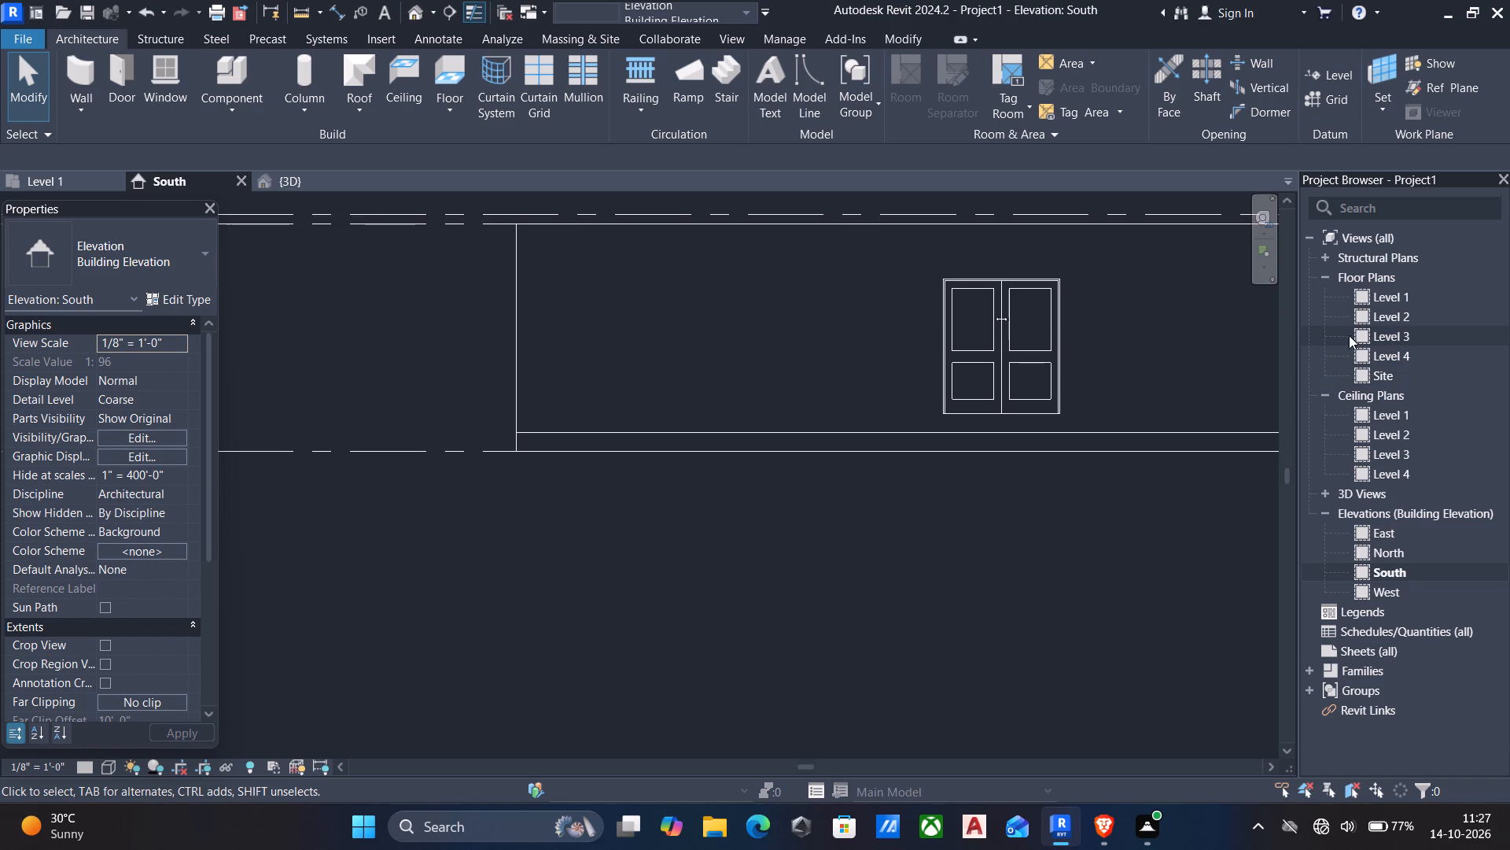
Open the Level 1 floor plan at the double pocket door in the south wall.
{"action": "scroll", "coordinate": [1054, 416], "scroll_direction": "down", "scroll_amount": 2}
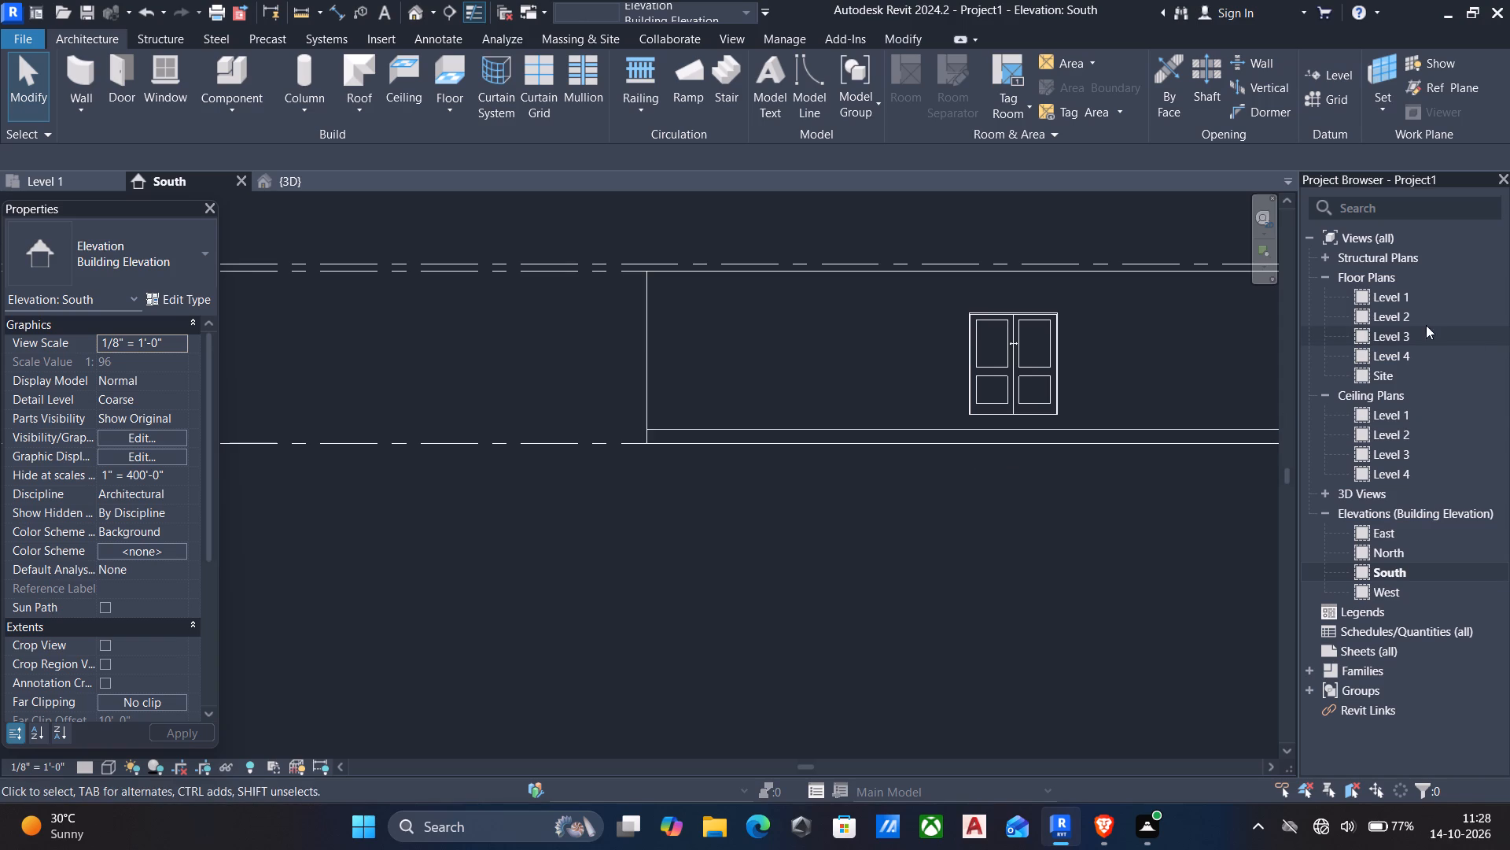
{"action": "double_click", "coordinate": [1385, 297]}
{"action": "scroll", "coordinate": [952, 513], "scroll_direction": "down", "scroll_amount": 3}
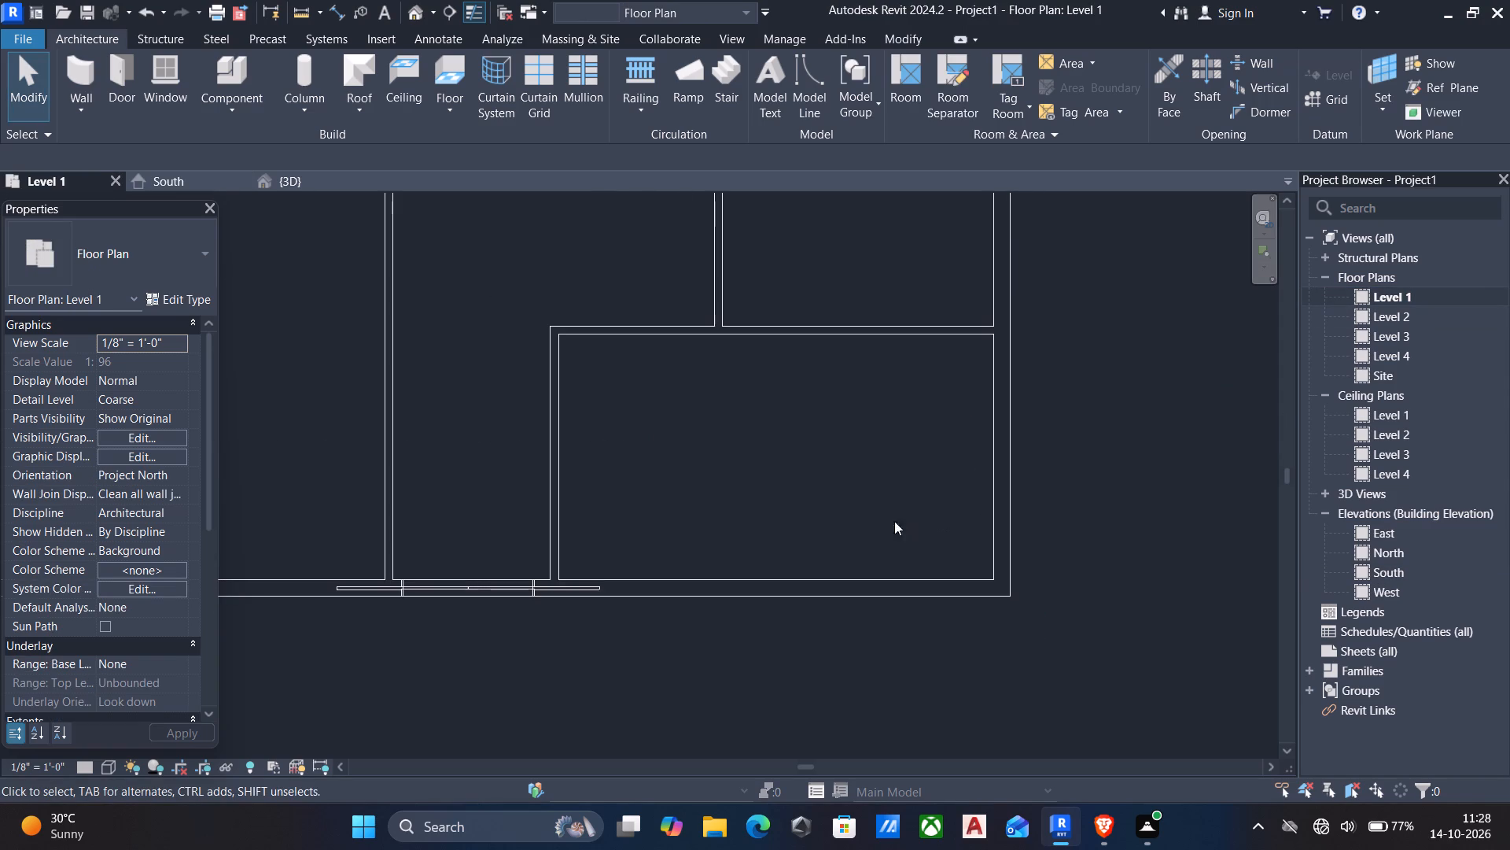
{"action": "middle_click_drag", "start_coordinate": [595, 567], "coordinate": [934, 544]}
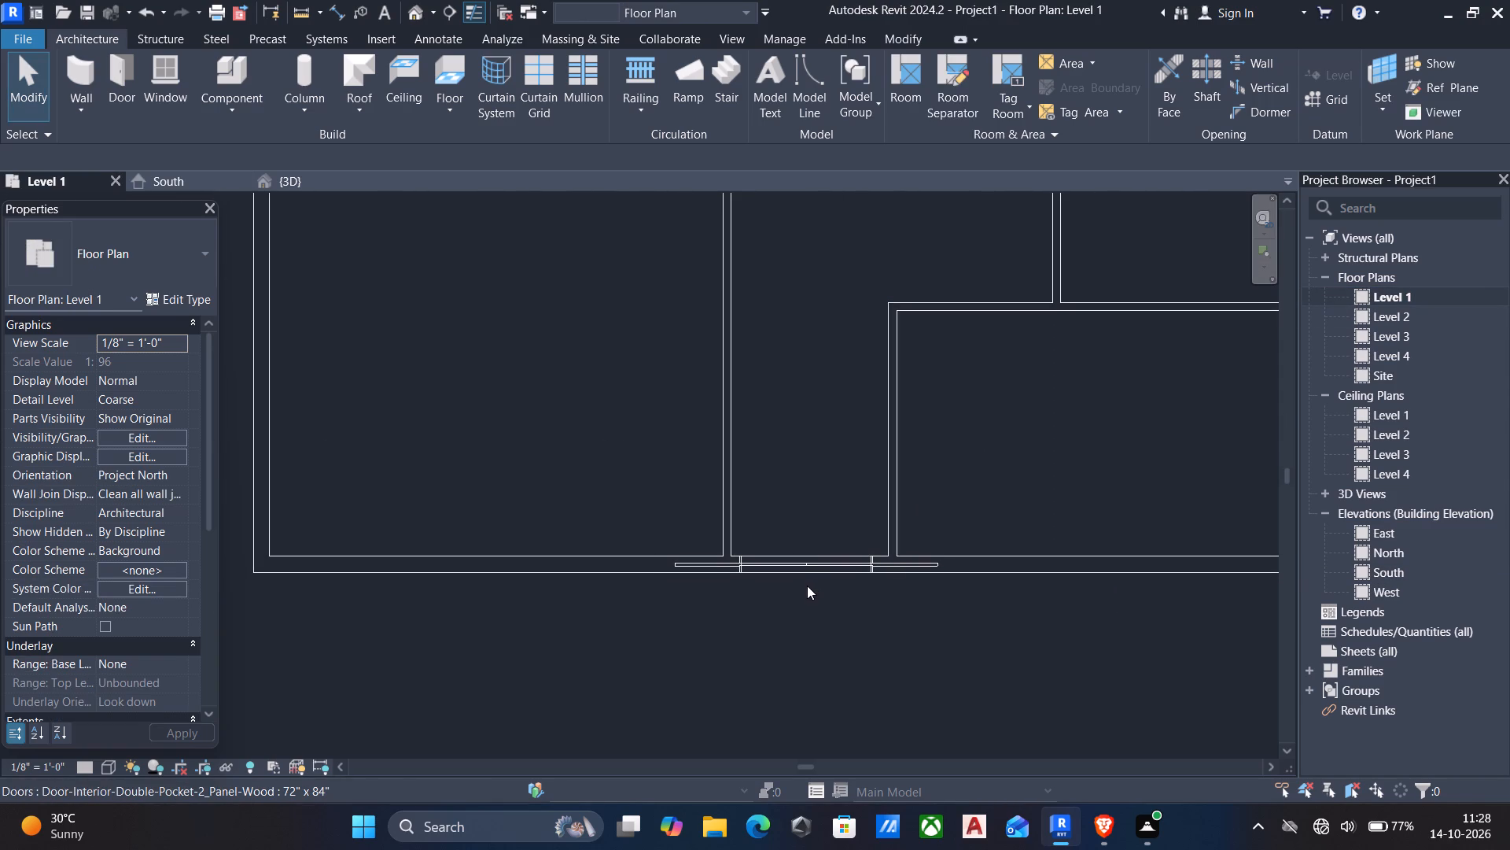
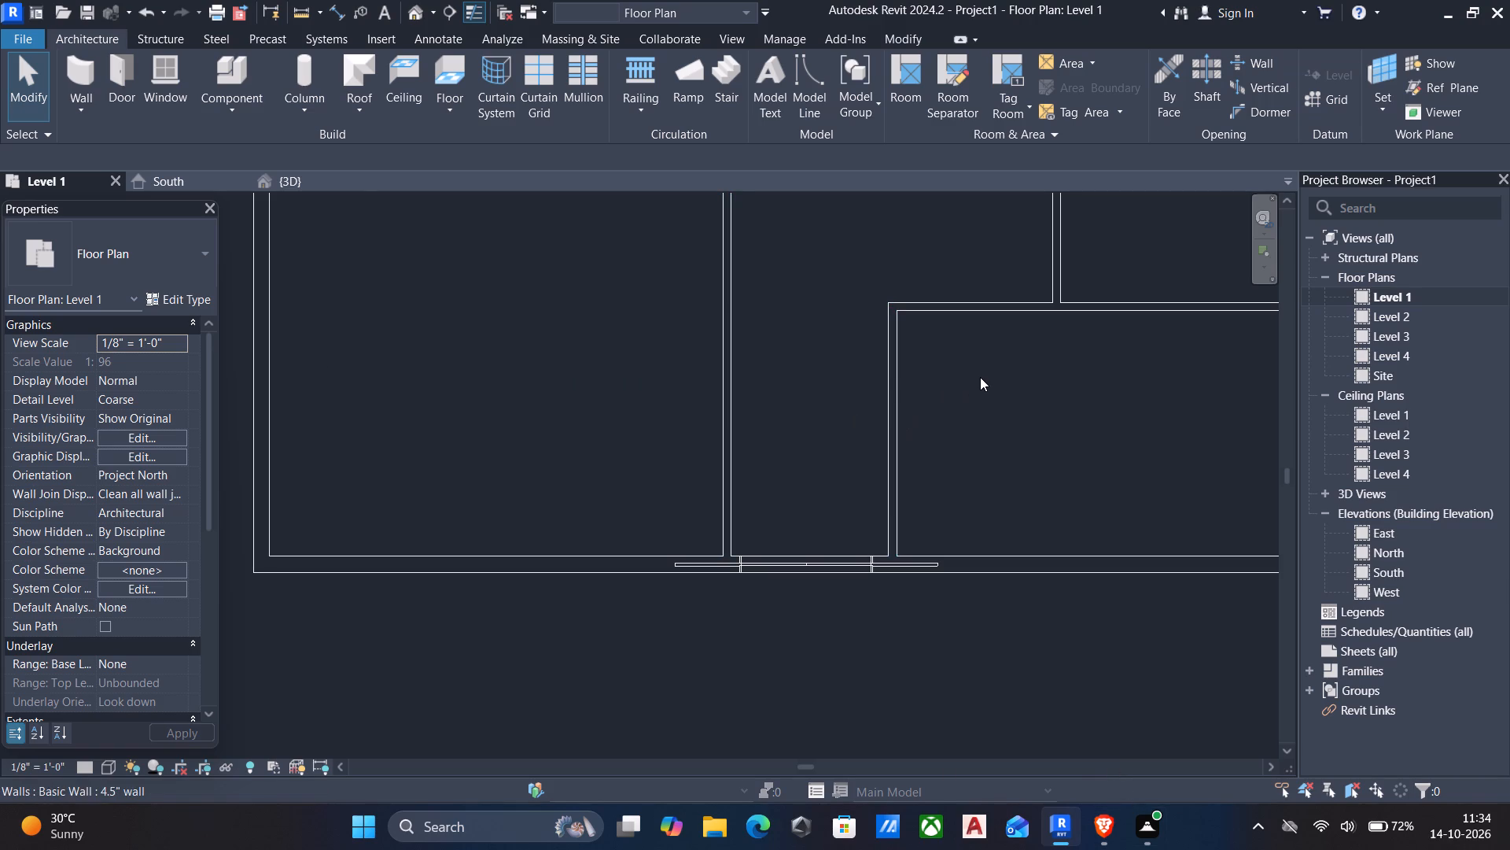
Examine the south facade, pocket door and floor slab in the 3D view and South elevation, including from the front.
{"action": "scroll", "coordinate": [980, 377], "scroll_direction": "down", "scroll_amount": 3}
{"action": "middle_click_drag", "start_coordinate": [970, 383], "coordinate": [945, 429]}
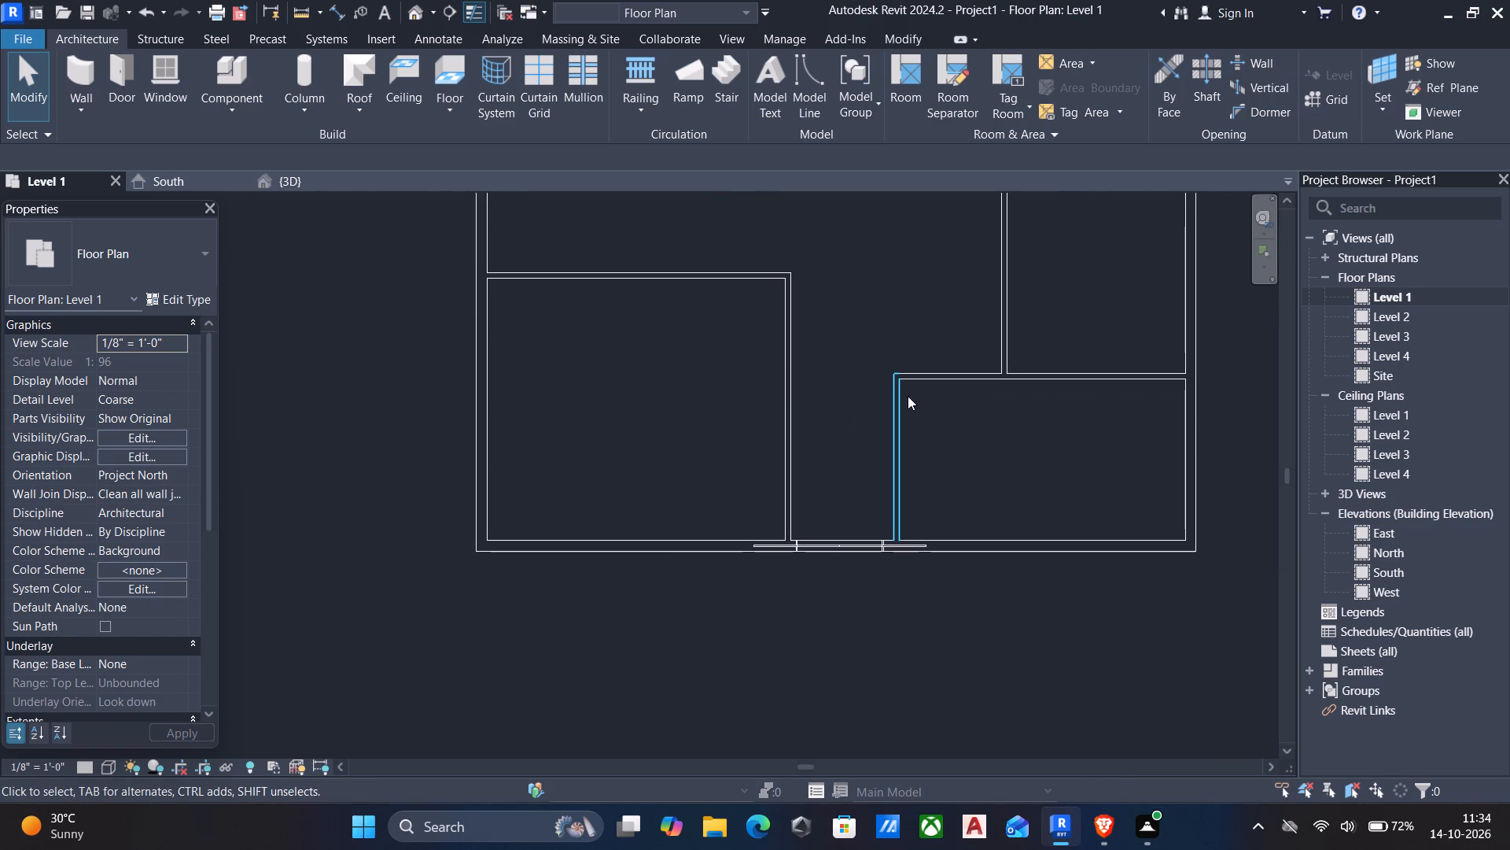
{"action": "middle_click_drag", "start_coordinate": [867, 482], "coordinate": [830, 453]}
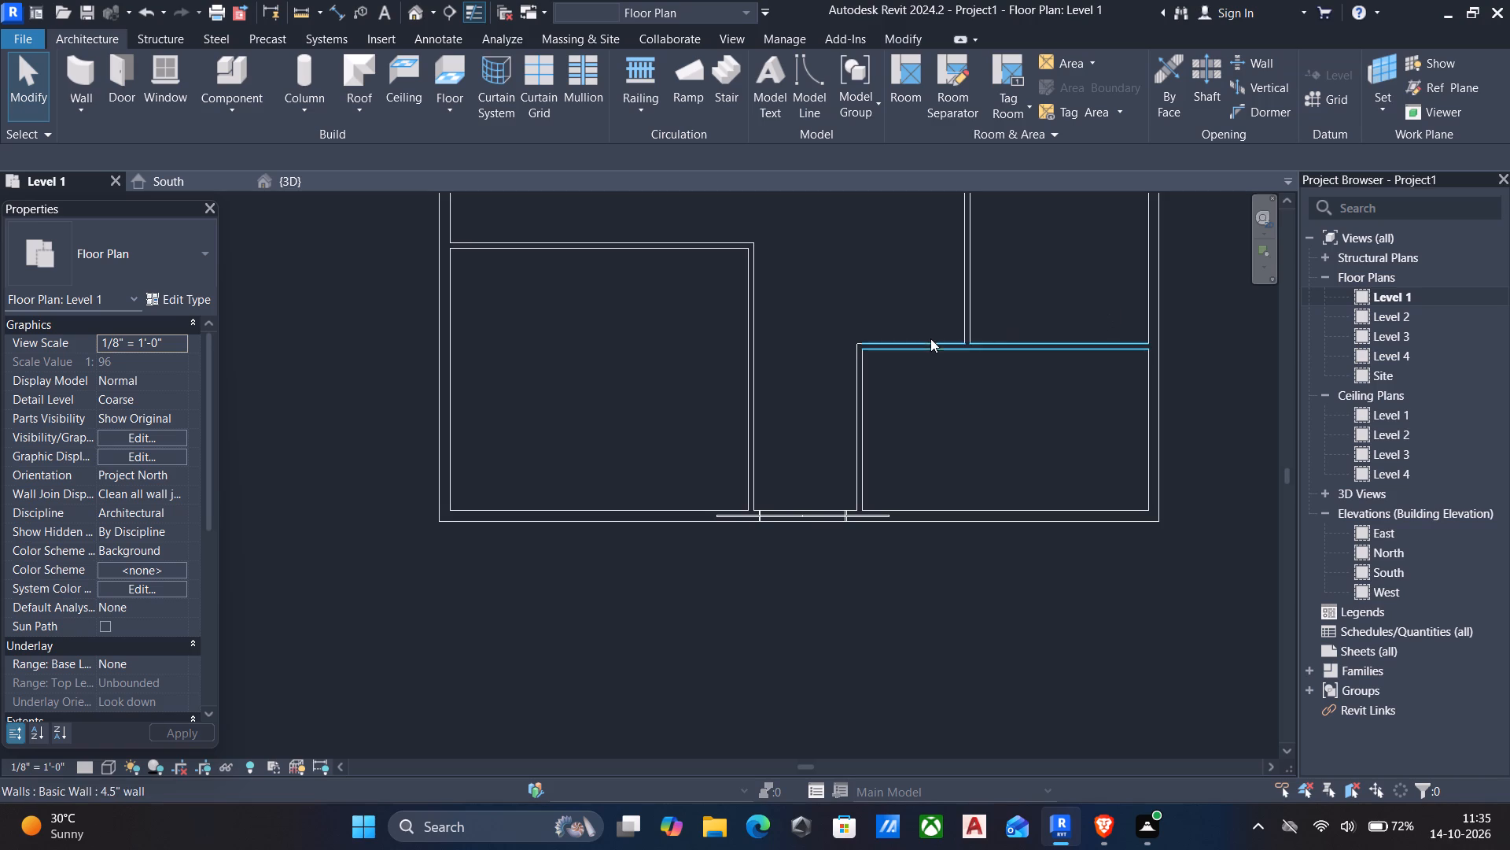
{"action": "left_click", "coordinate": [417, 13]}
{"action": "scroll", "coordinate": [803, 402], "scroll_direction": "down", "scroll_amount": 3}
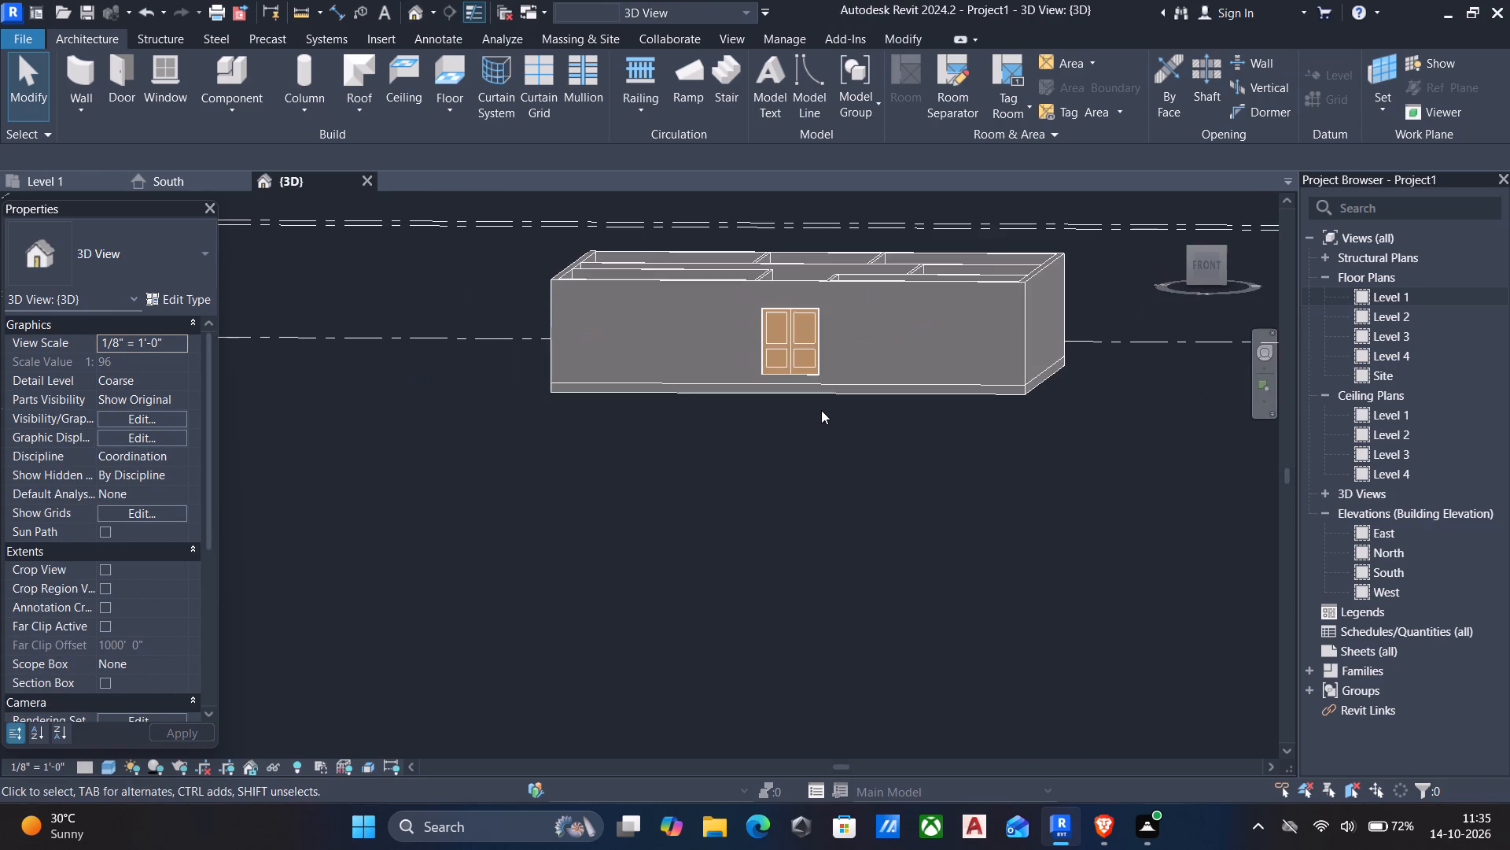
{"action": "middle_click_drag", "start_coordinate": [821, 410], "coordinate": [864, 520], "text": "shift"}
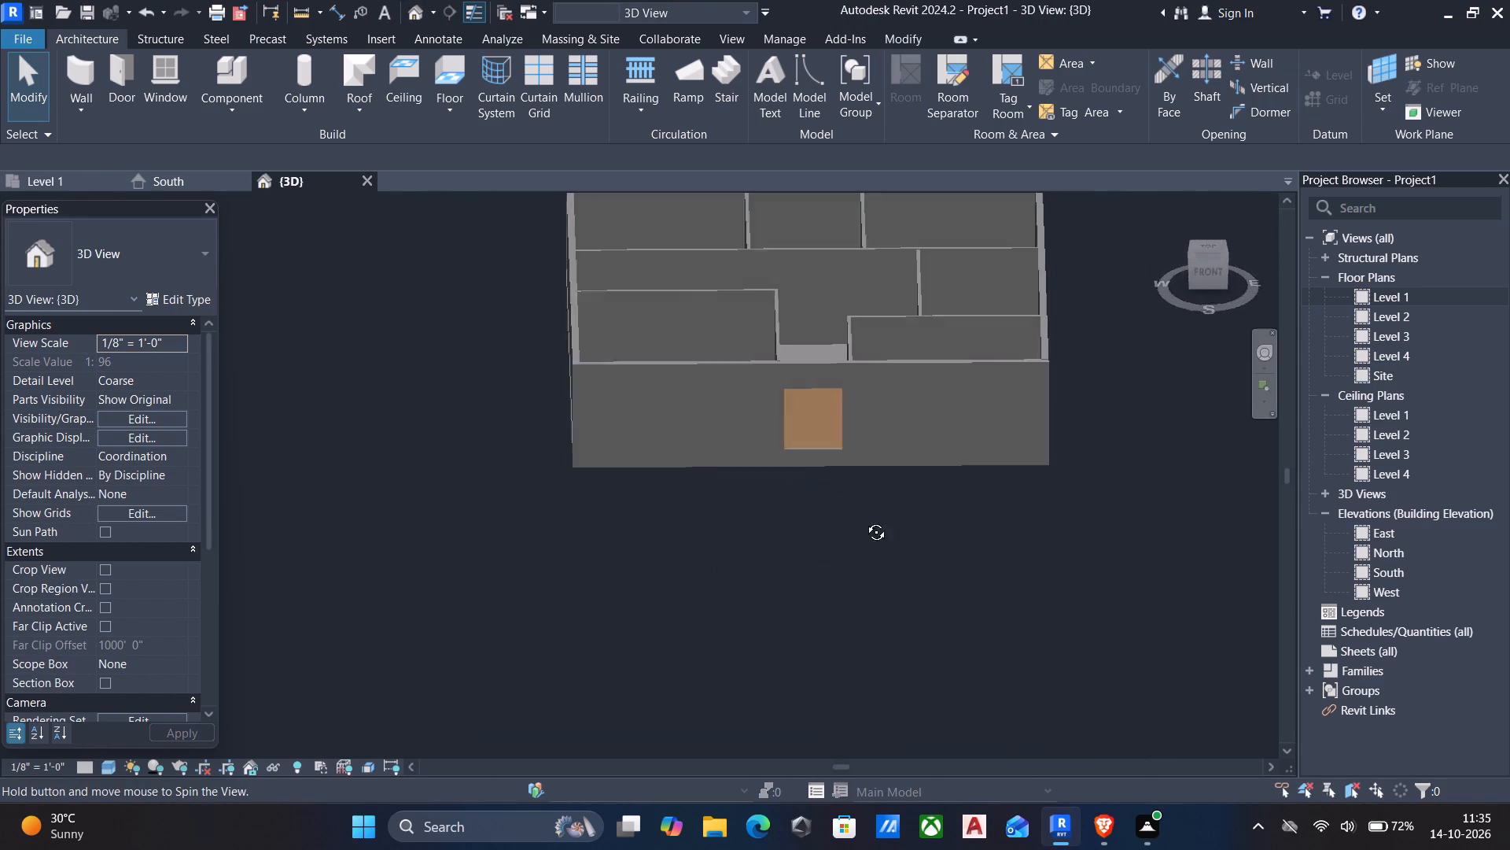
{"action": "middle_click_drag", "start_coordinate": [864, 520], "coordinate": [741, 486], "text": "shift"}
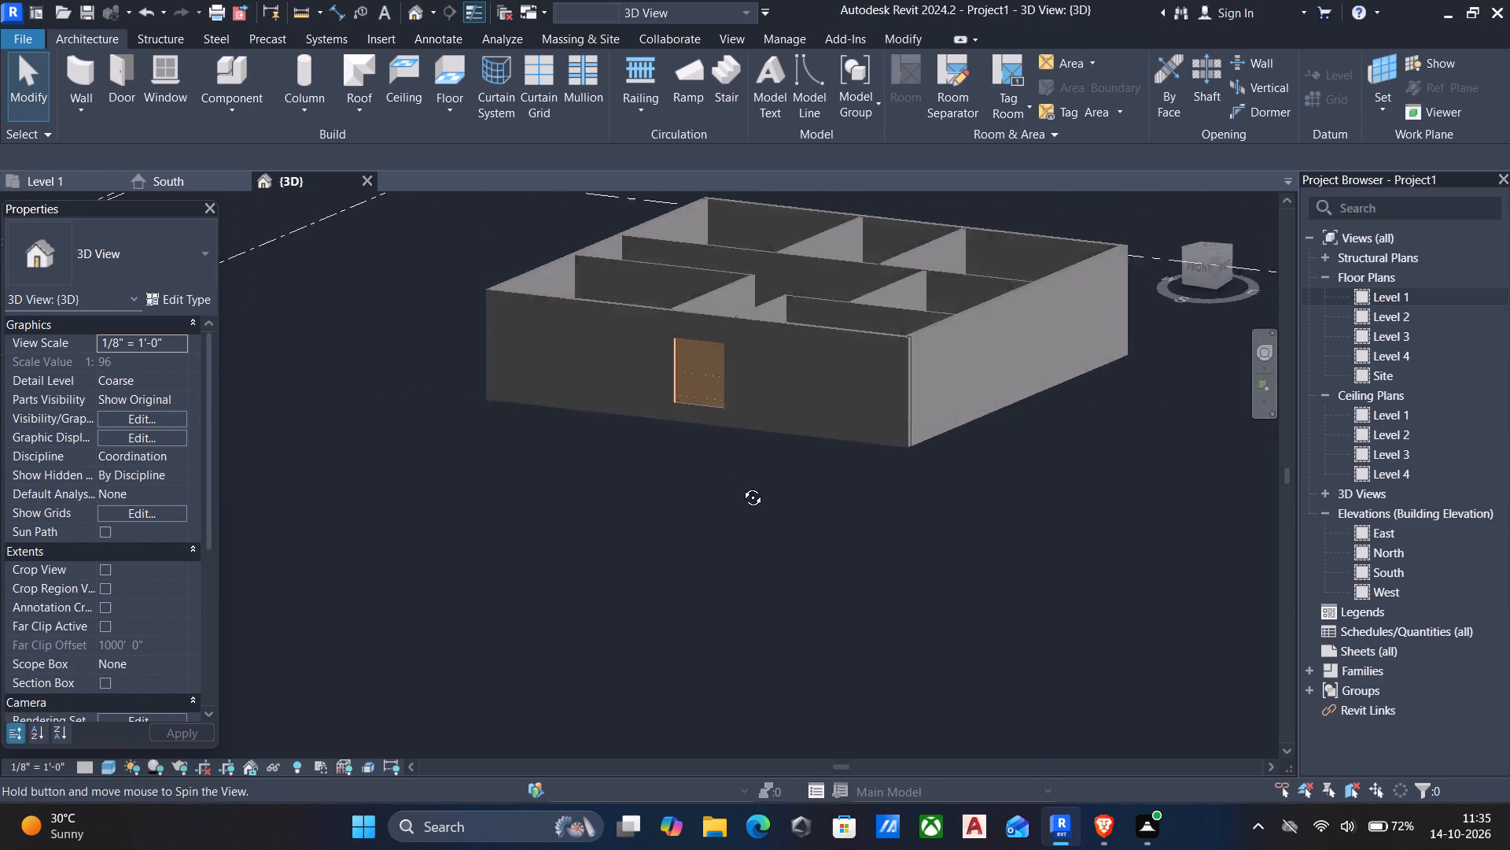
{"action": "middle_click_drag", "start_coordinate": [741, 486], "coordinate": [926, 536], "text": "shift"}
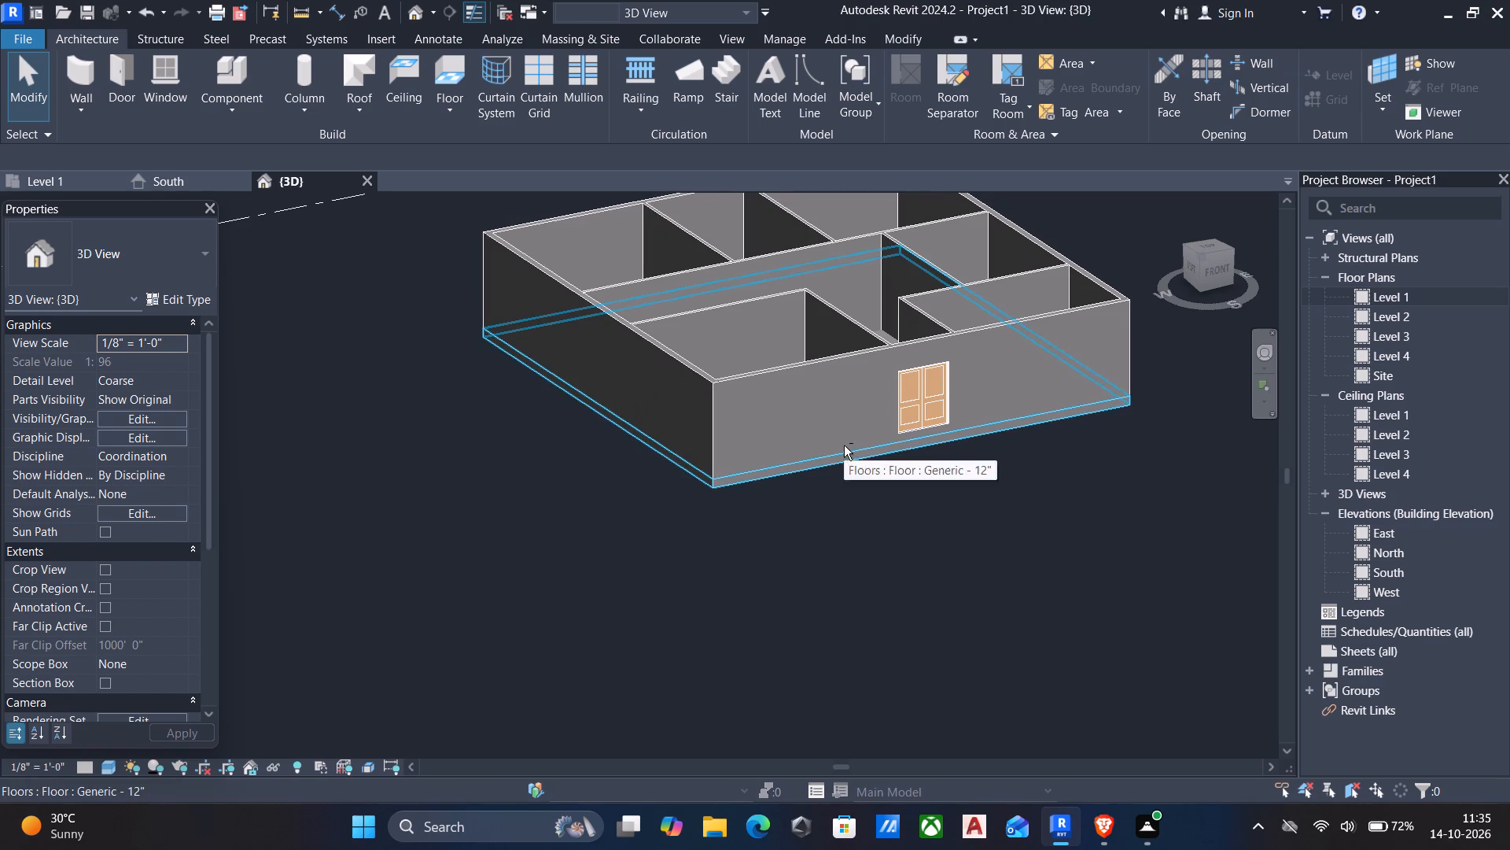
{"action": "middle_click_drag", "start_coordinate": [844, 445], "coordinate": [576, 490], "text": "shift"}
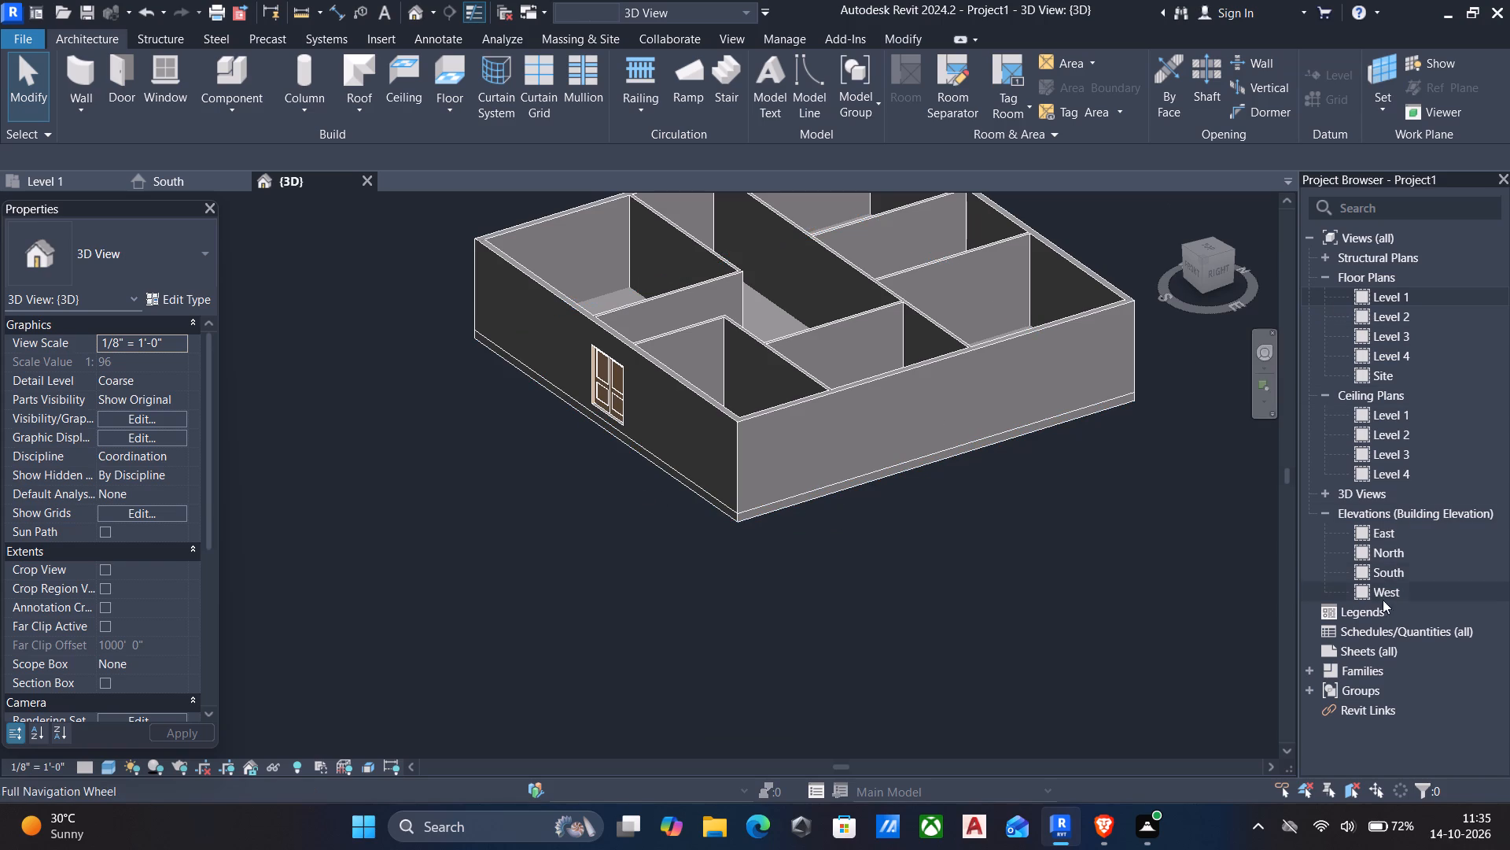
{"action": "double_click", "coordinate": [1389, 575]}
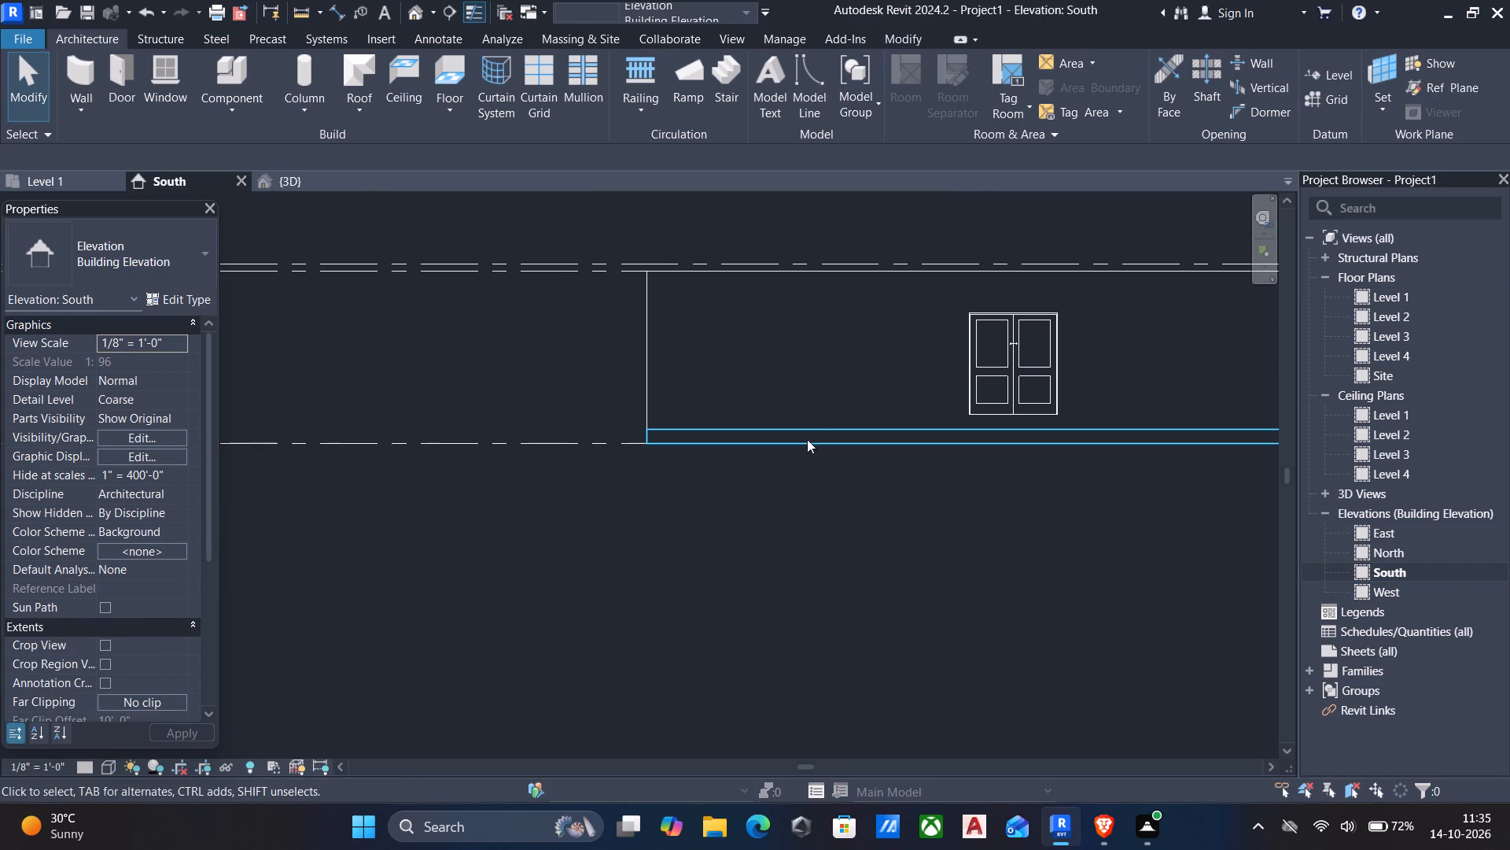
{"action": "left_click", "coordinate": [418, 10]}
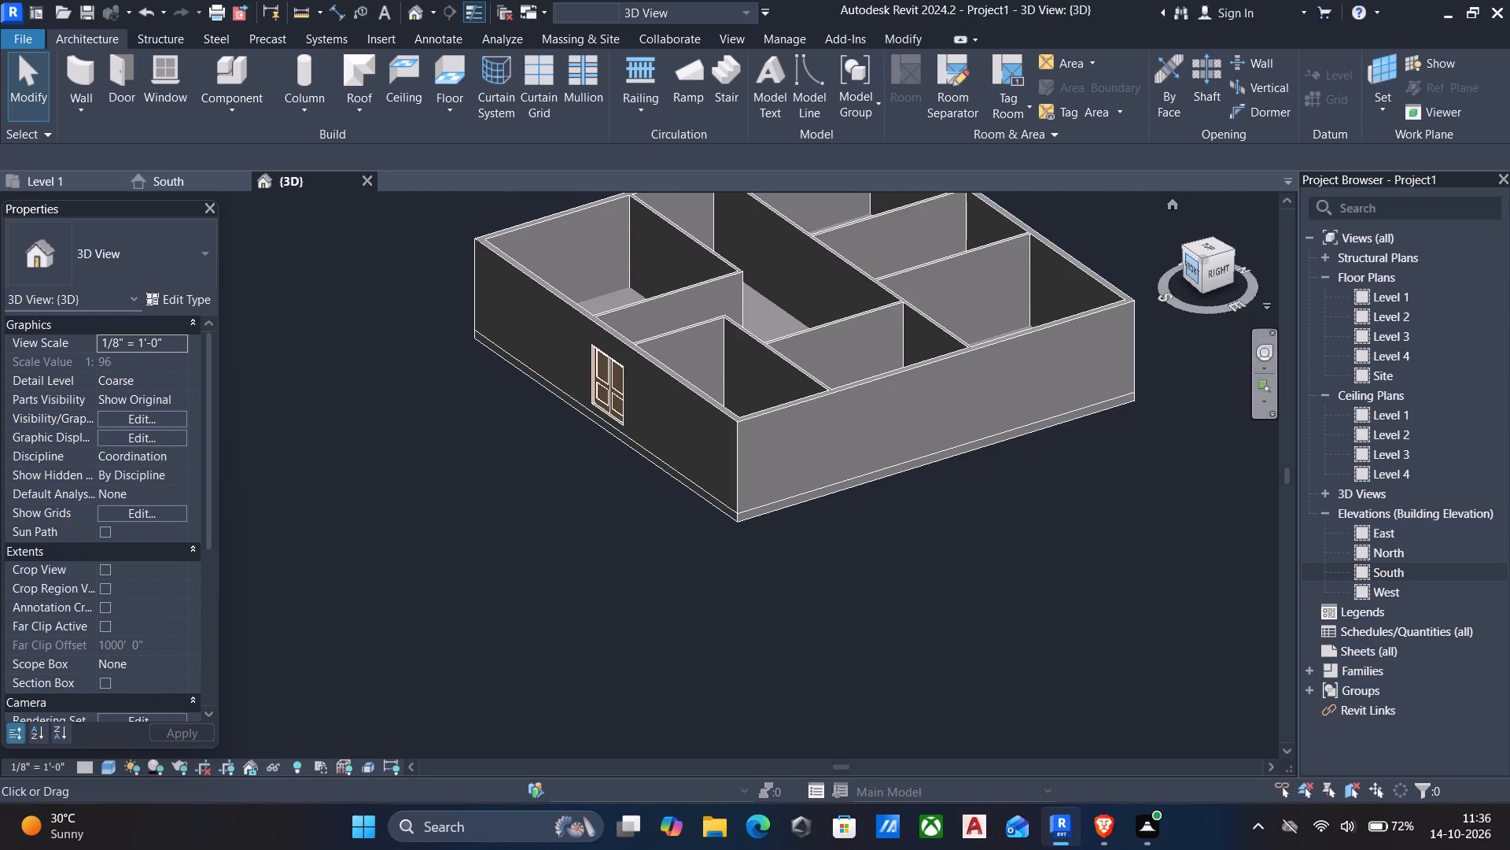
{"action": "left_click", "coordinate": [1189, 264]}
{"action": "scroll", "coordinate": [676, 369], "scroll_direction": "up", "scroll_amount": 5}
{"action": "scroll", "coordinate": [621, 569], "scroll_direction": "up", "scroll_amount": 6}
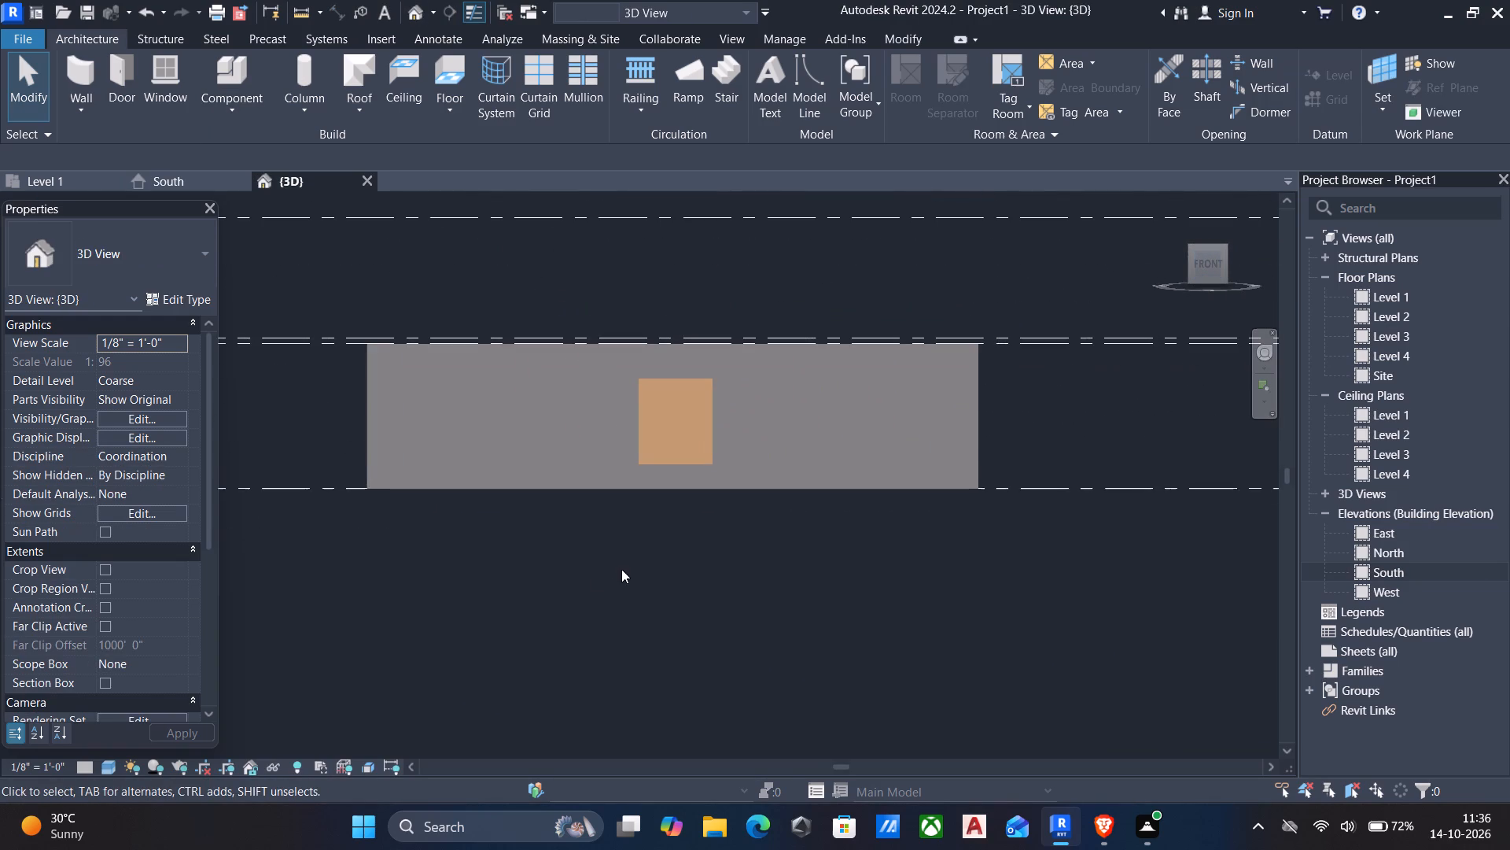
{"action": "middle_click", "coordinate": [579, 565]}
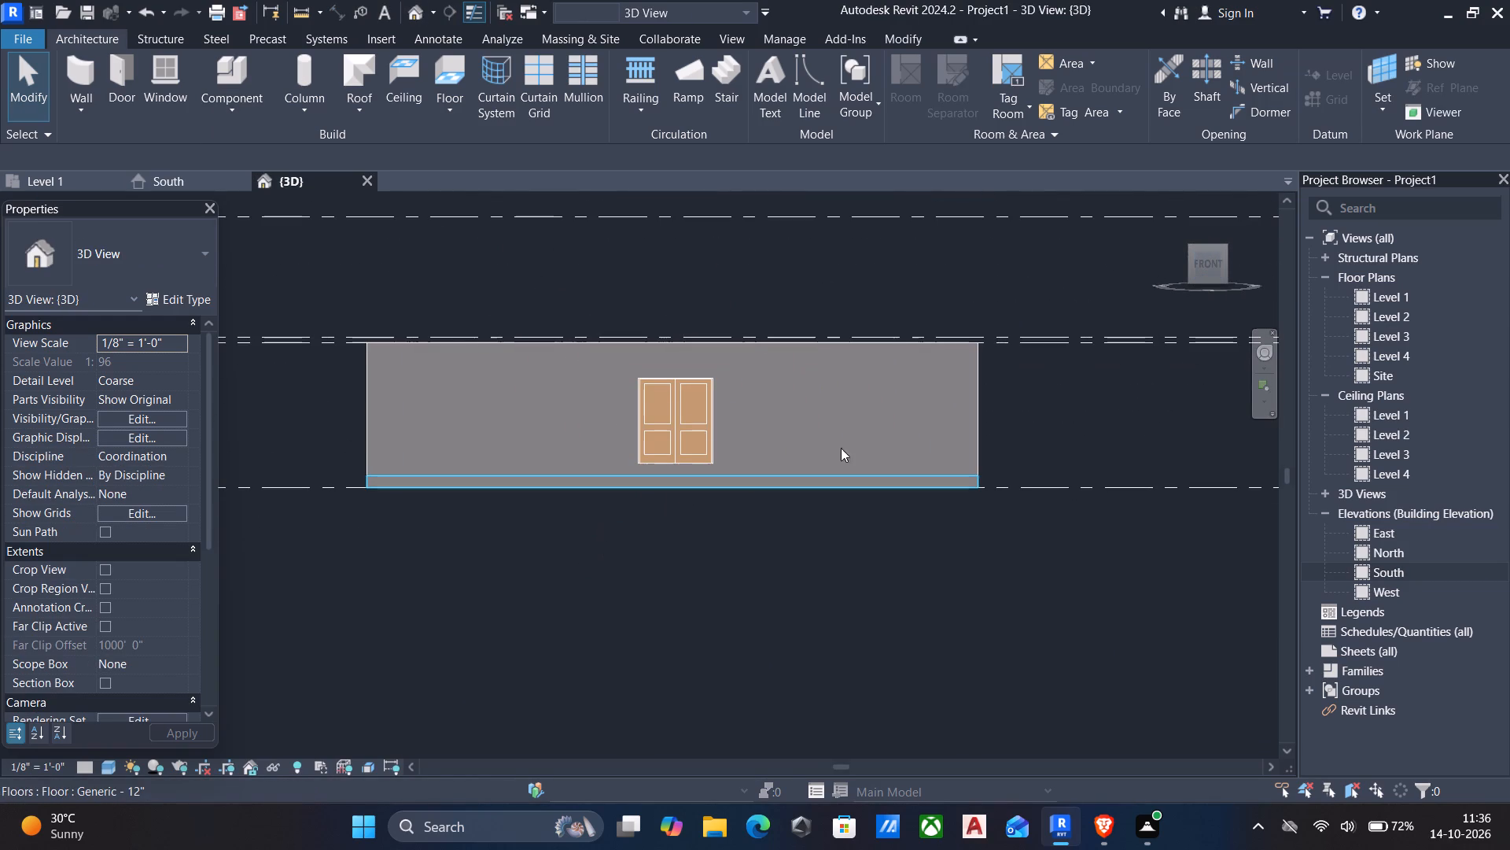
On Level 1, choose Curtain Wall 1 and draw a 10' wall segment within the south wall, starting 4'-6" from the west wall's centreline.
{"action": "double_click", "coordinate": [1380, 296]}
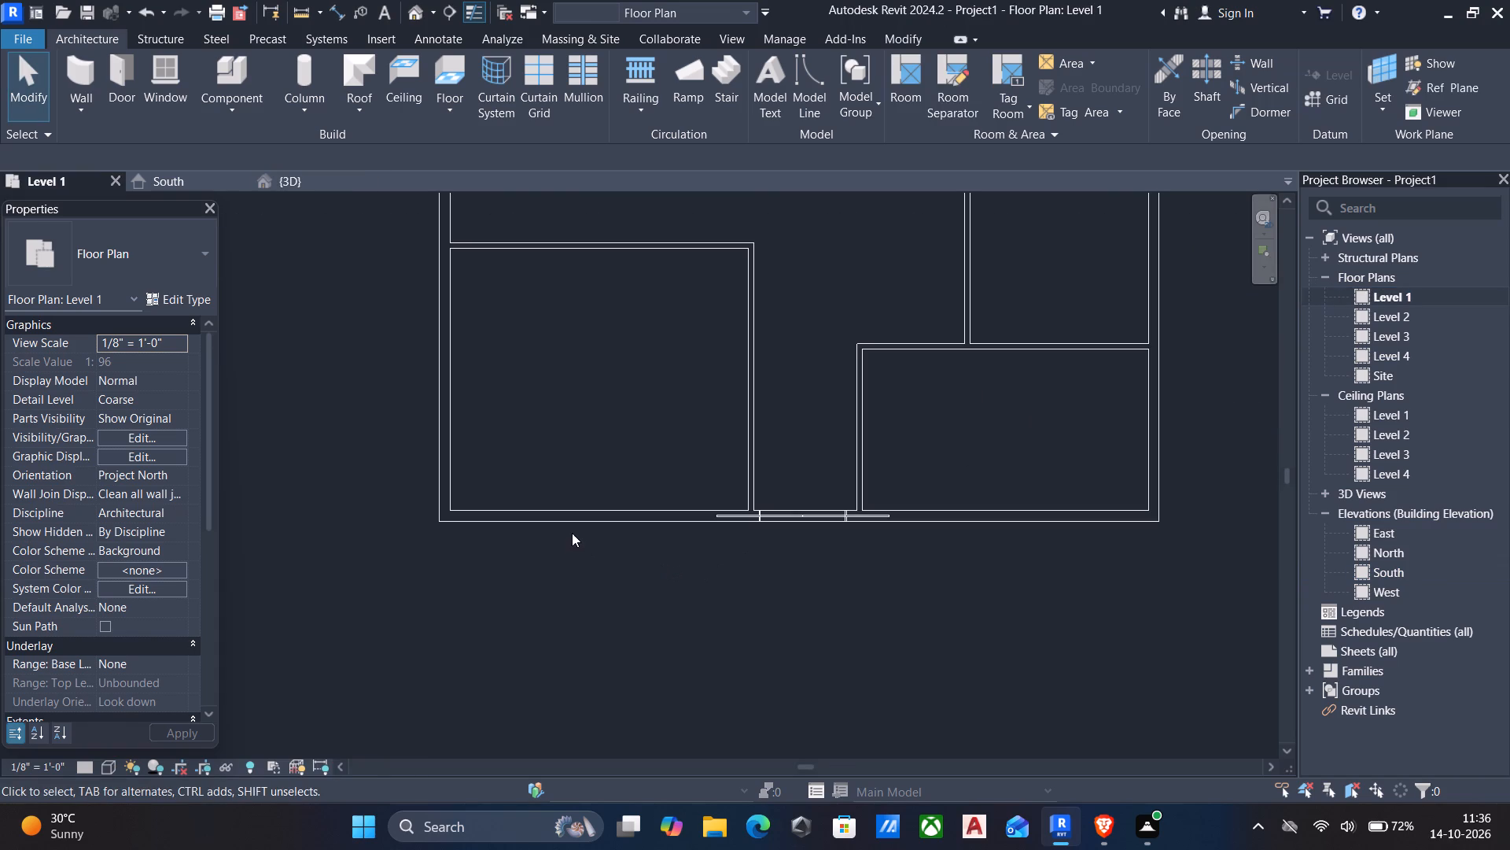
{"action": "type", "text": "wa"}
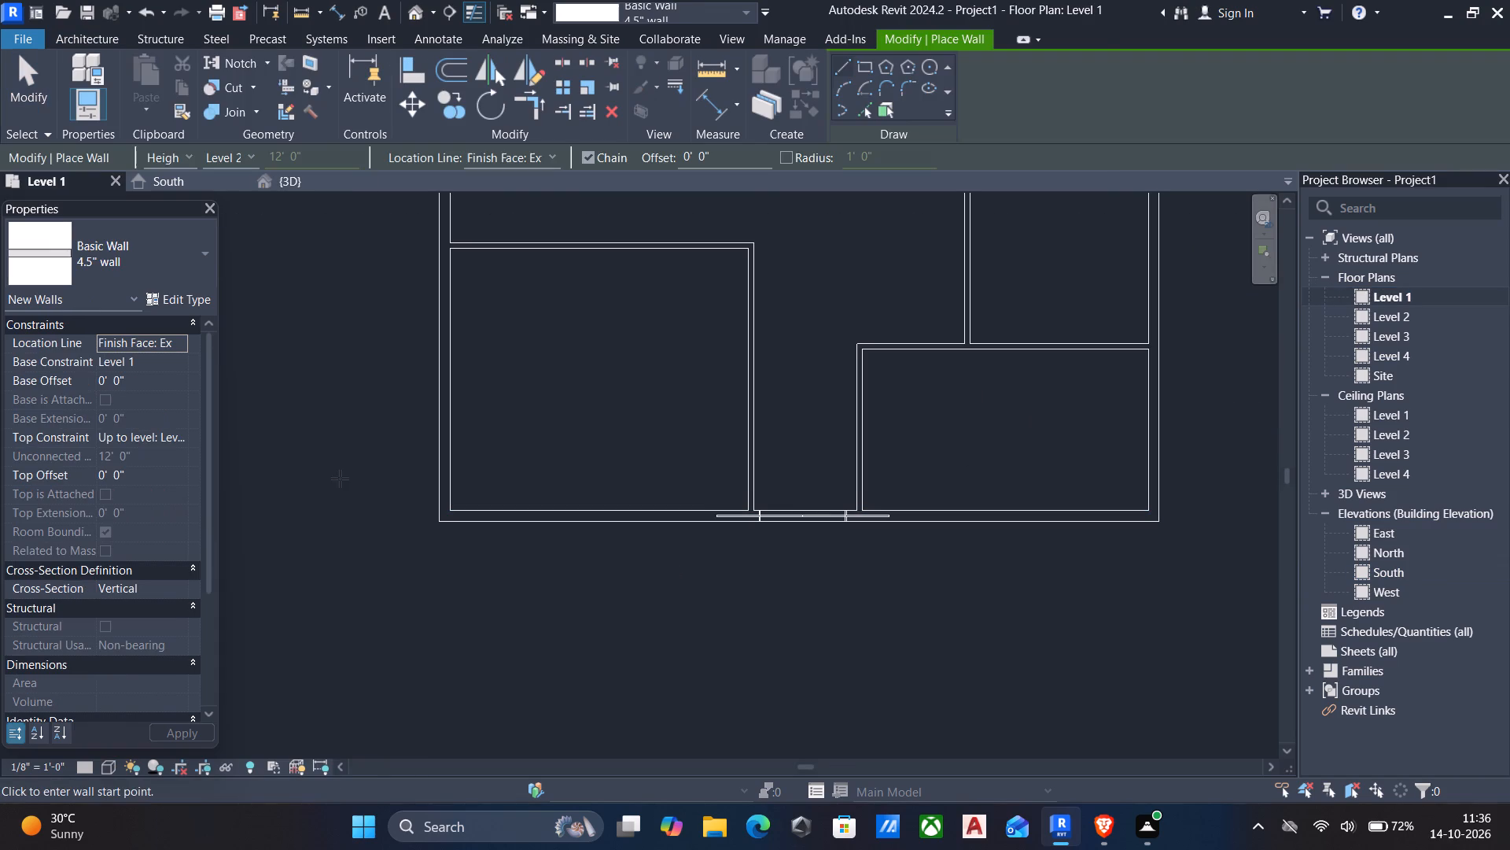
{"action": "left_click", "coordinate": [123, 253]}
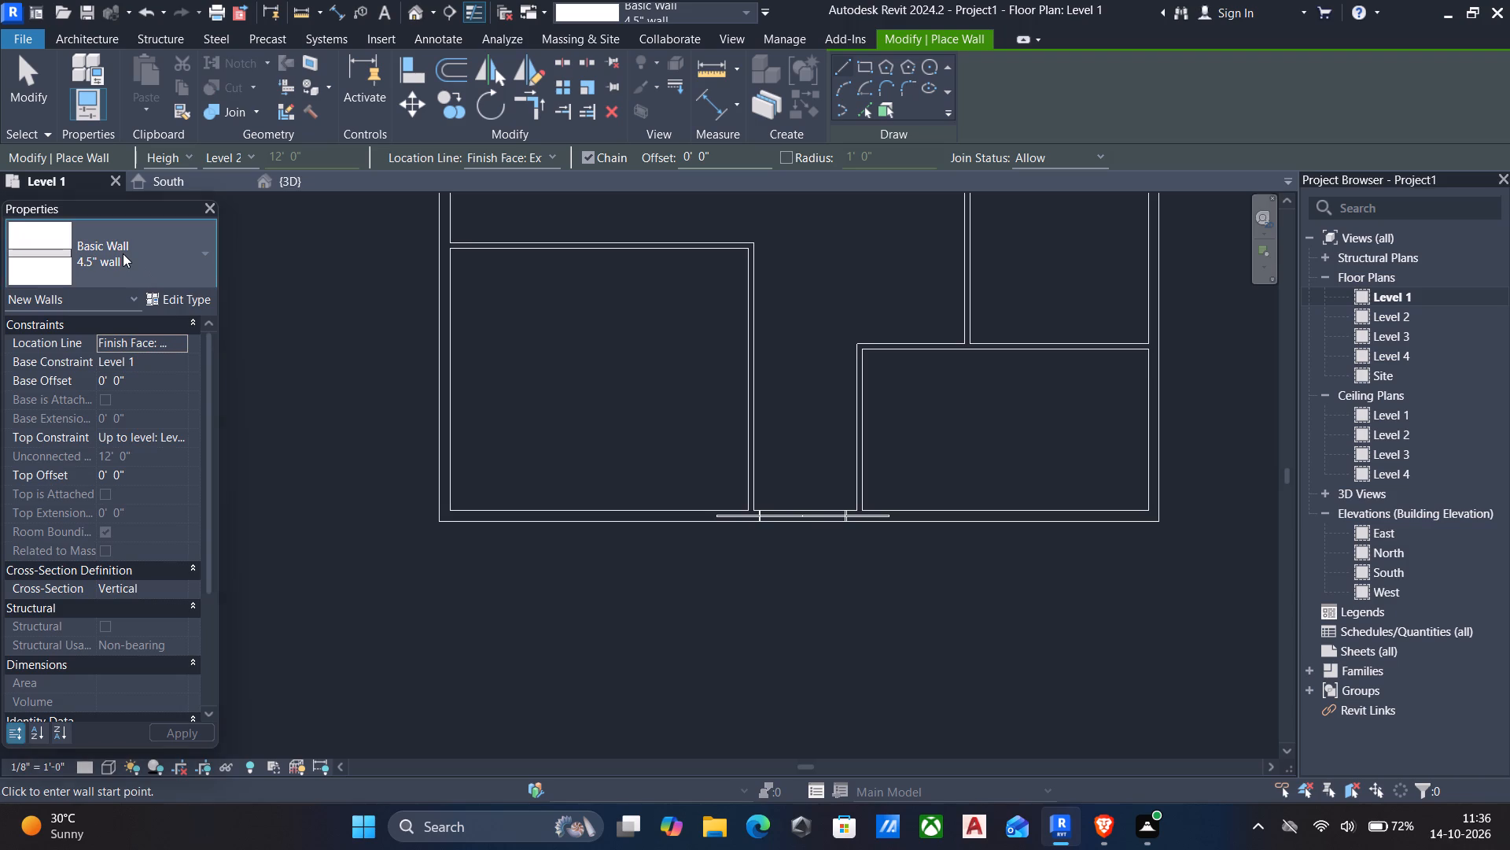
{"action": "scroll", "coordinate": [123, 253], "scroll_direction": "down", "scroll_amount": 8}
{"action": "scroll", "coordinate": [92, 373], "scroll_direction": "down", "scroll_amount": 13}
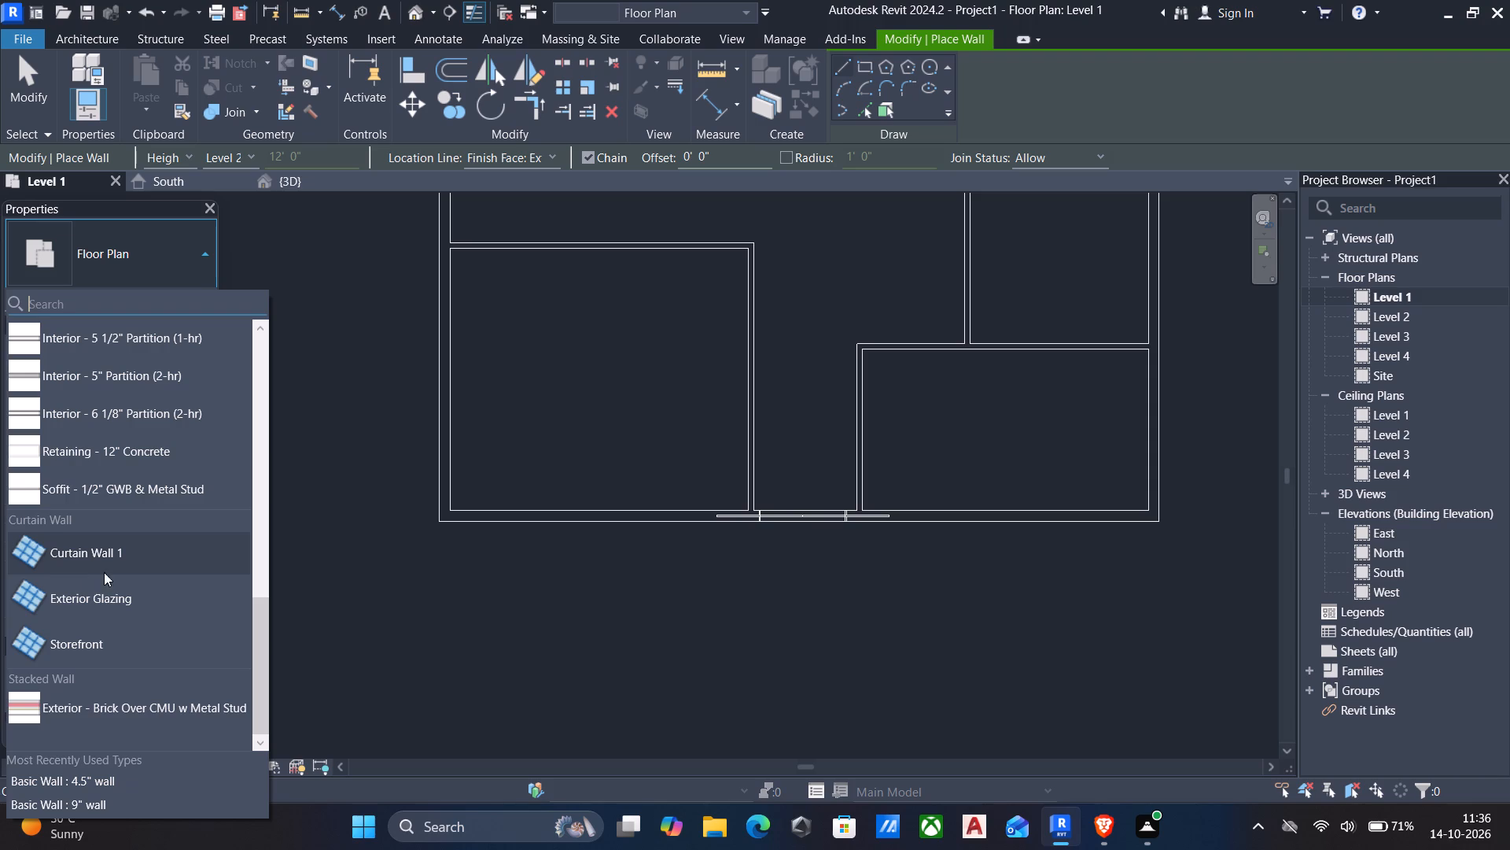
{"action": "left_click", "coordinate": [94, 553]}
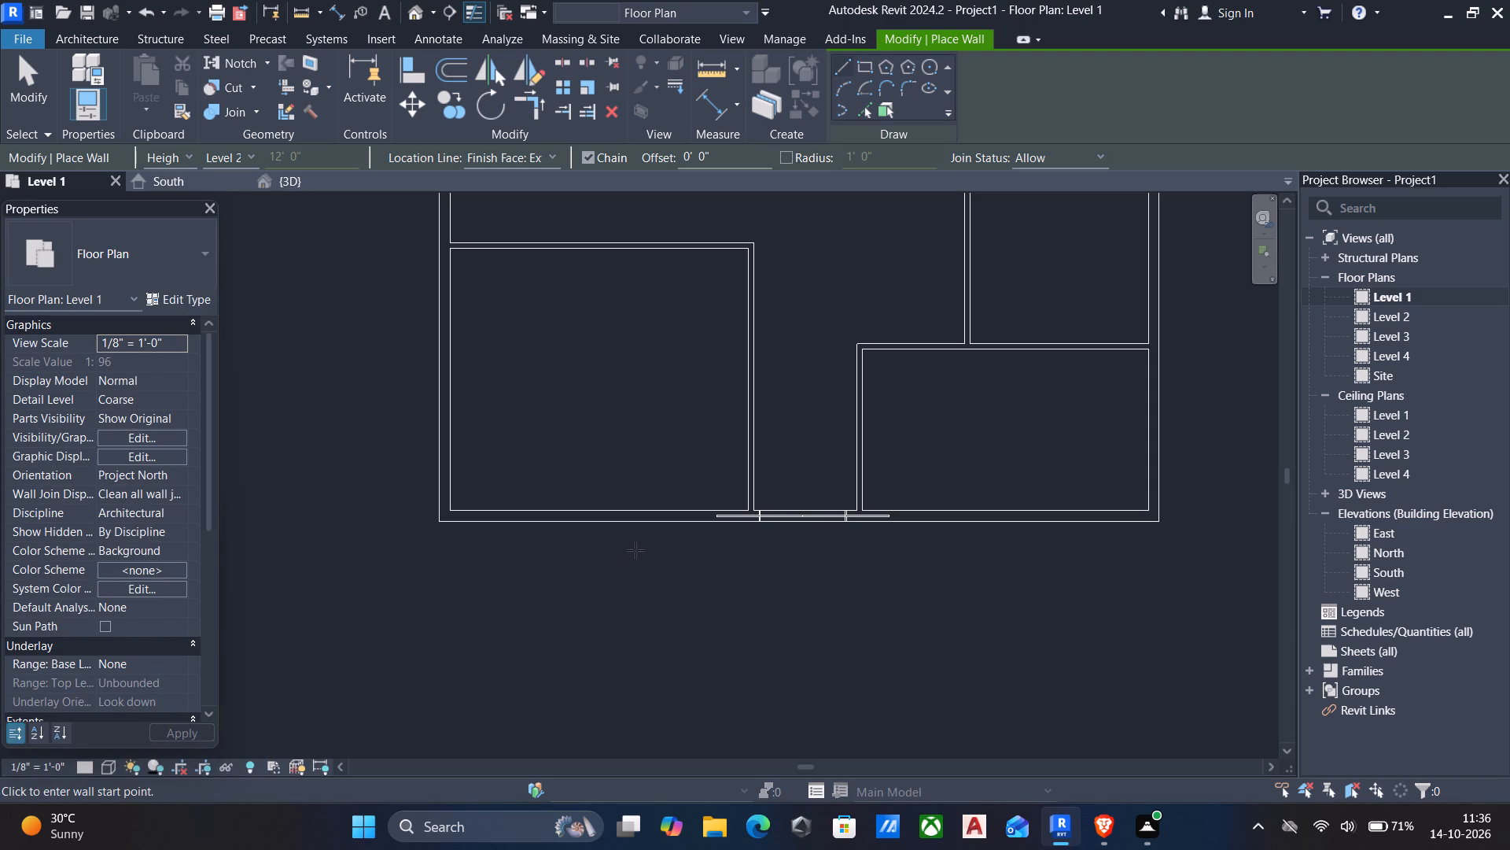
{"action": "scroll", "coordinate": [635, 550], "scroll_direction": "up", "scroll_amount": 4}
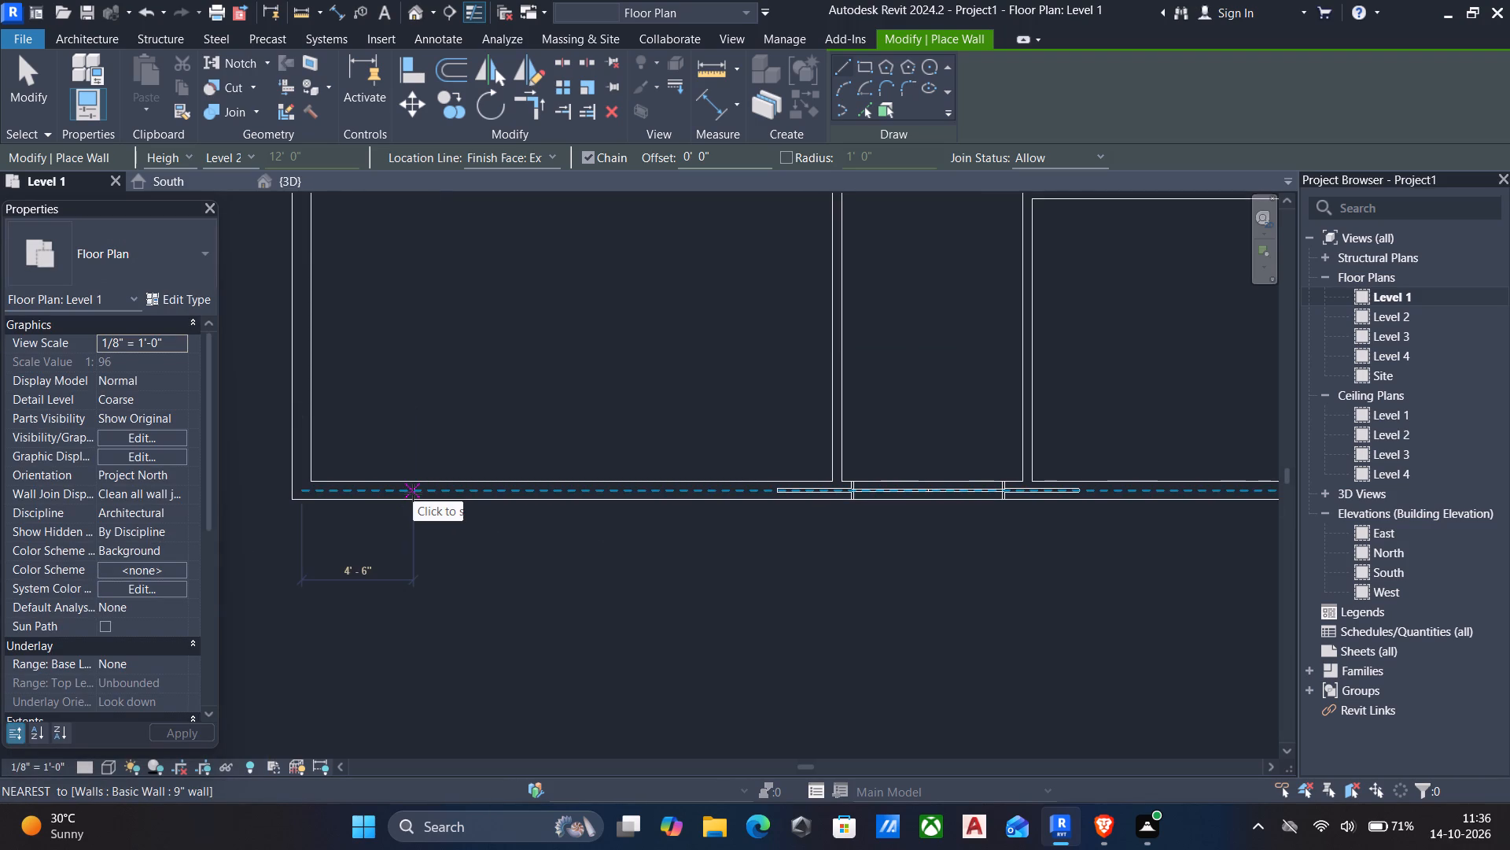
{"action": "left_click", "coordinate": [413, 493]}
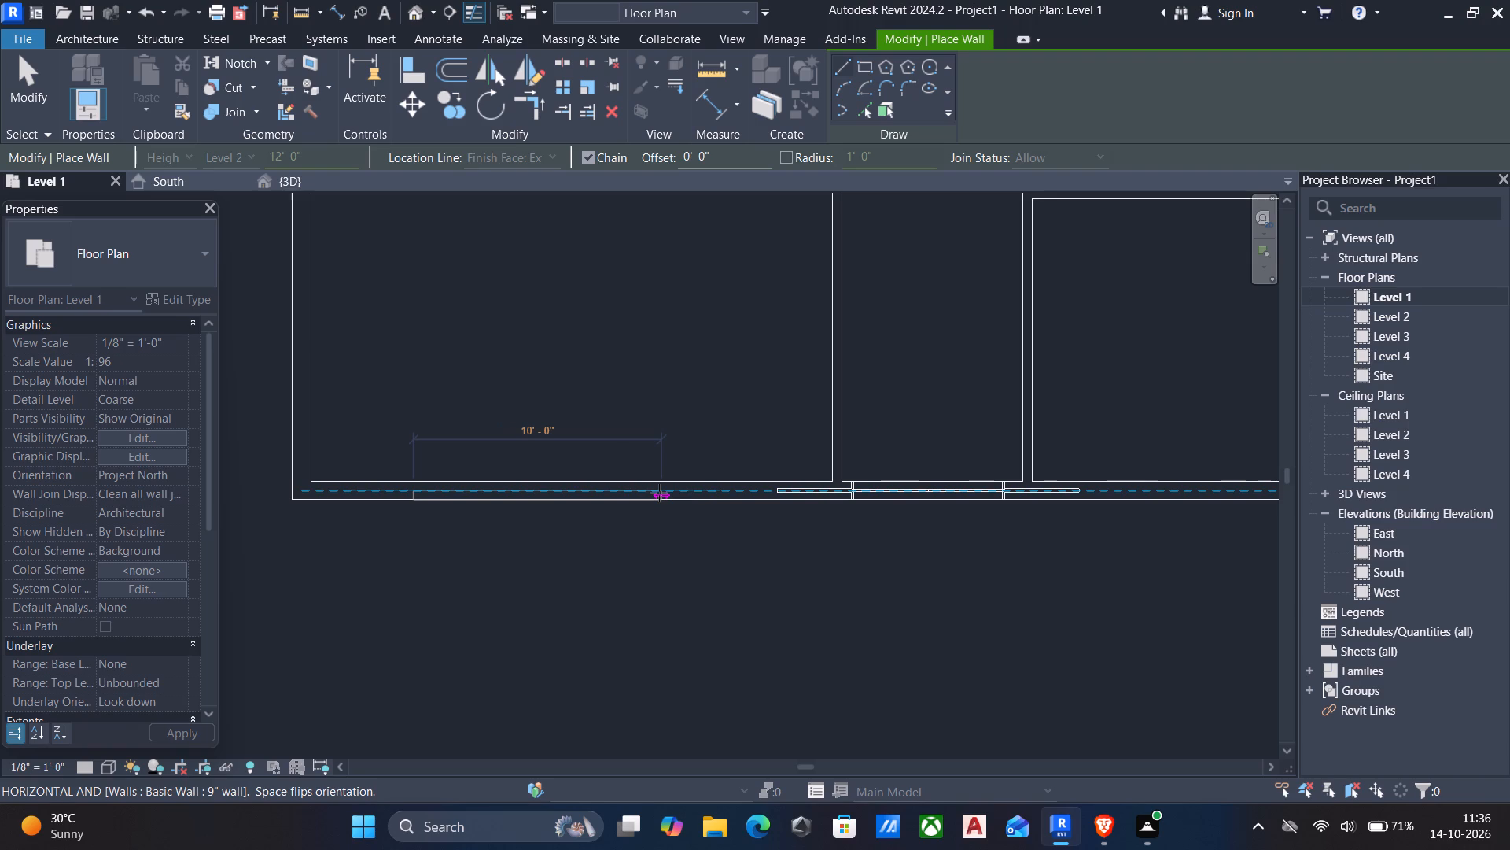
{"action": "left_click", "coordinate": [659, 493]}
{"action": "key", "text": "Escape"}
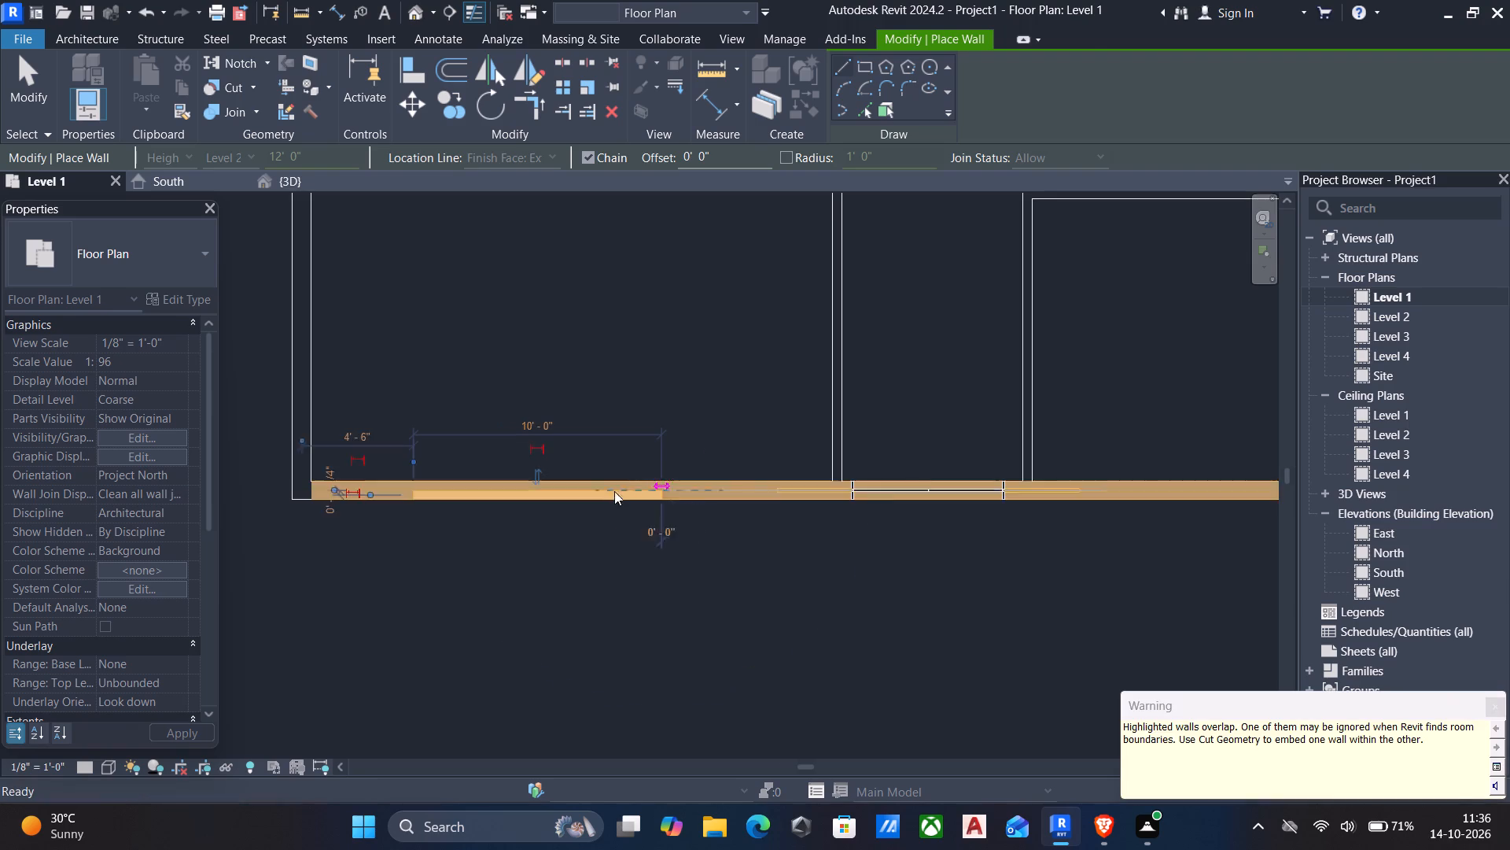
{"action": "key", "text": "Escape"}
Nudge the new 10' wall segment about 2" west along the south wall.
{"action": "left_click", "coordinate": [523, 491]}
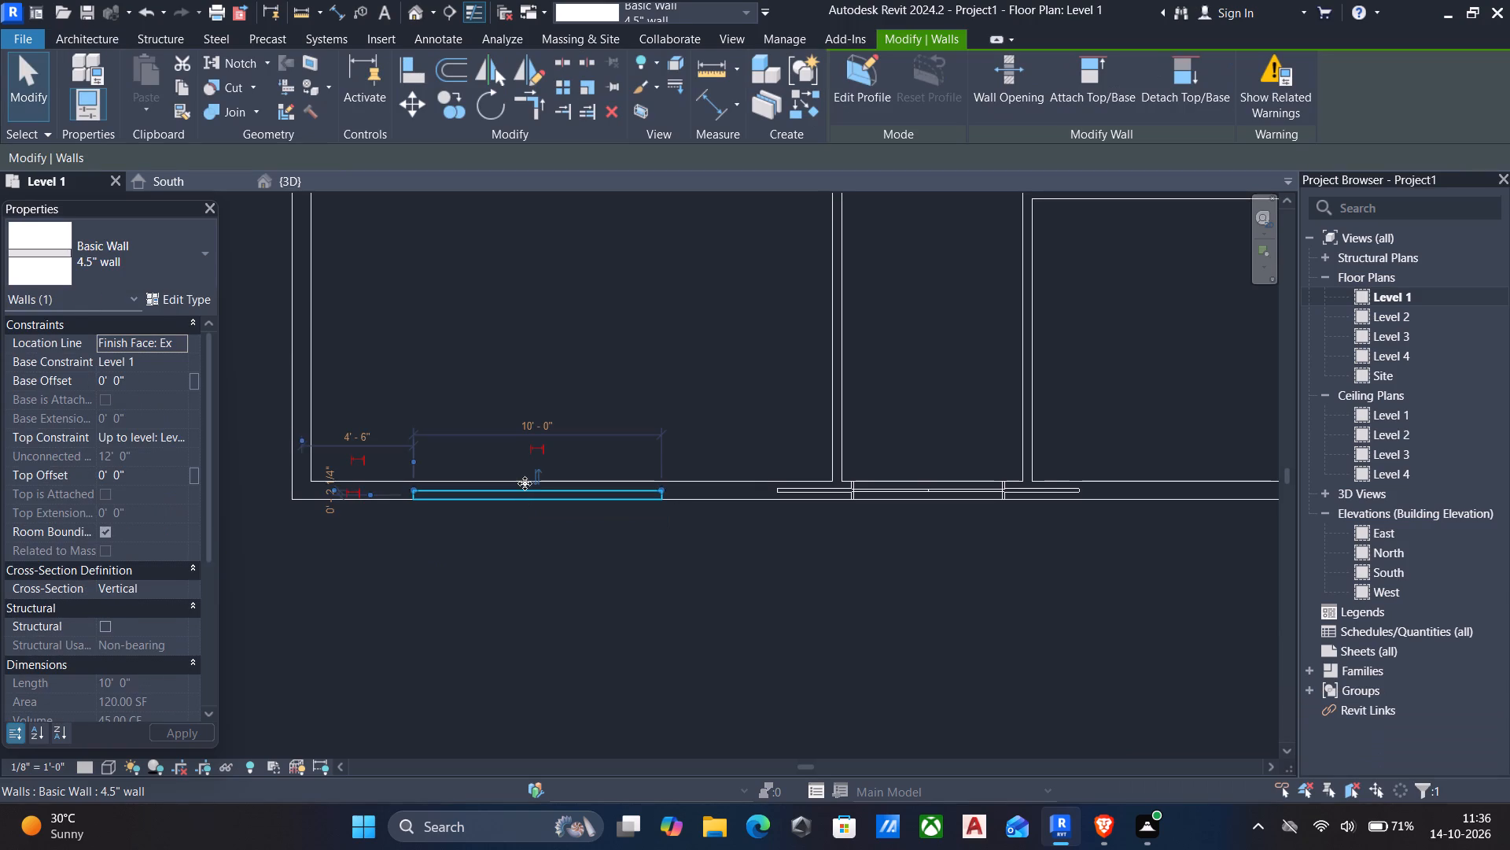
{"action": "key", "text": "asterisk"}
{"action": "key", "text": "Left"}
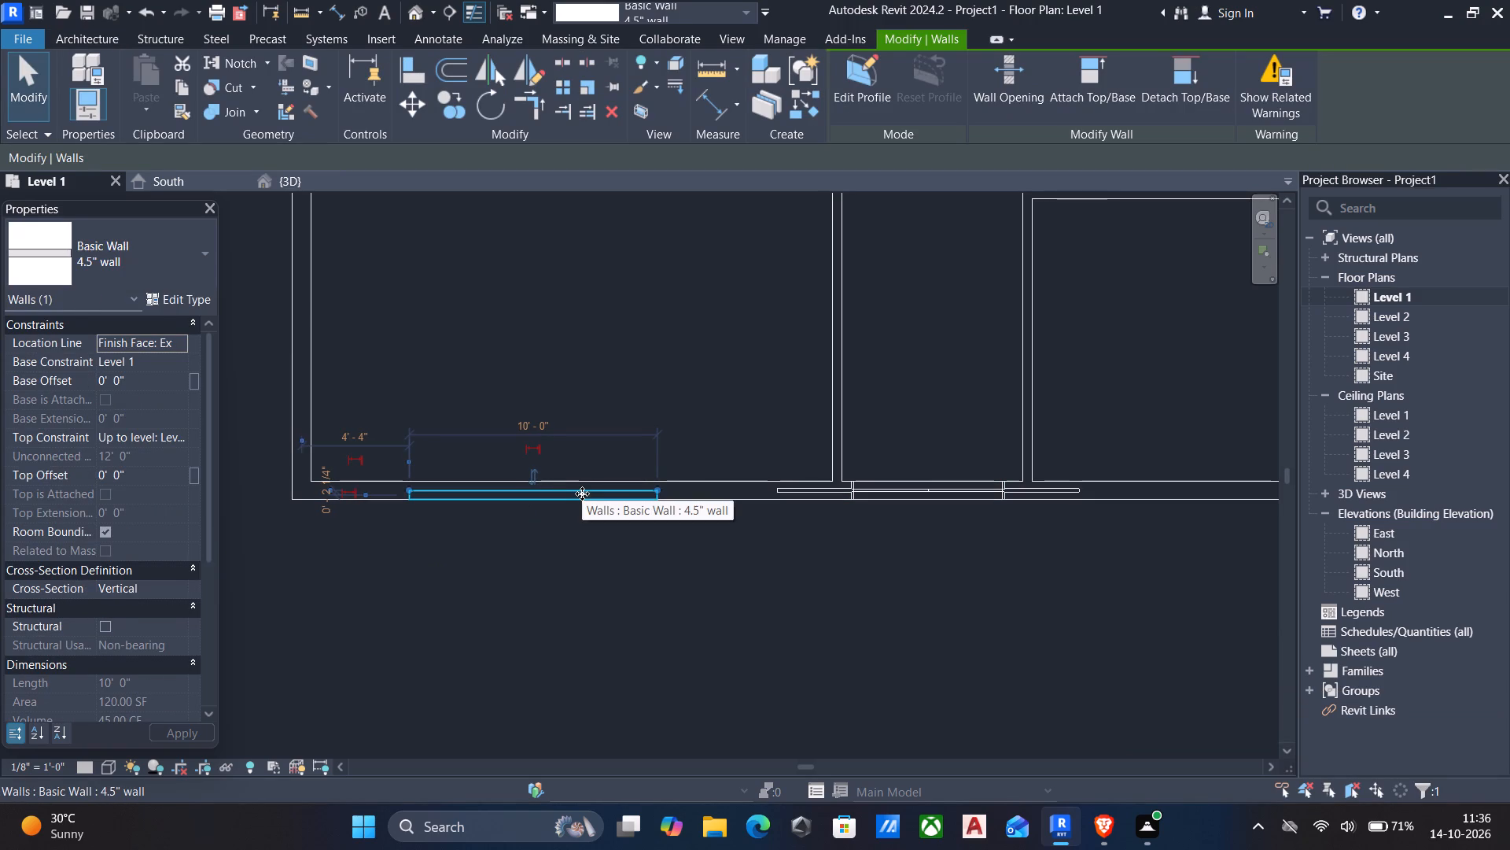
{"action": "key", "text": "Escape"}
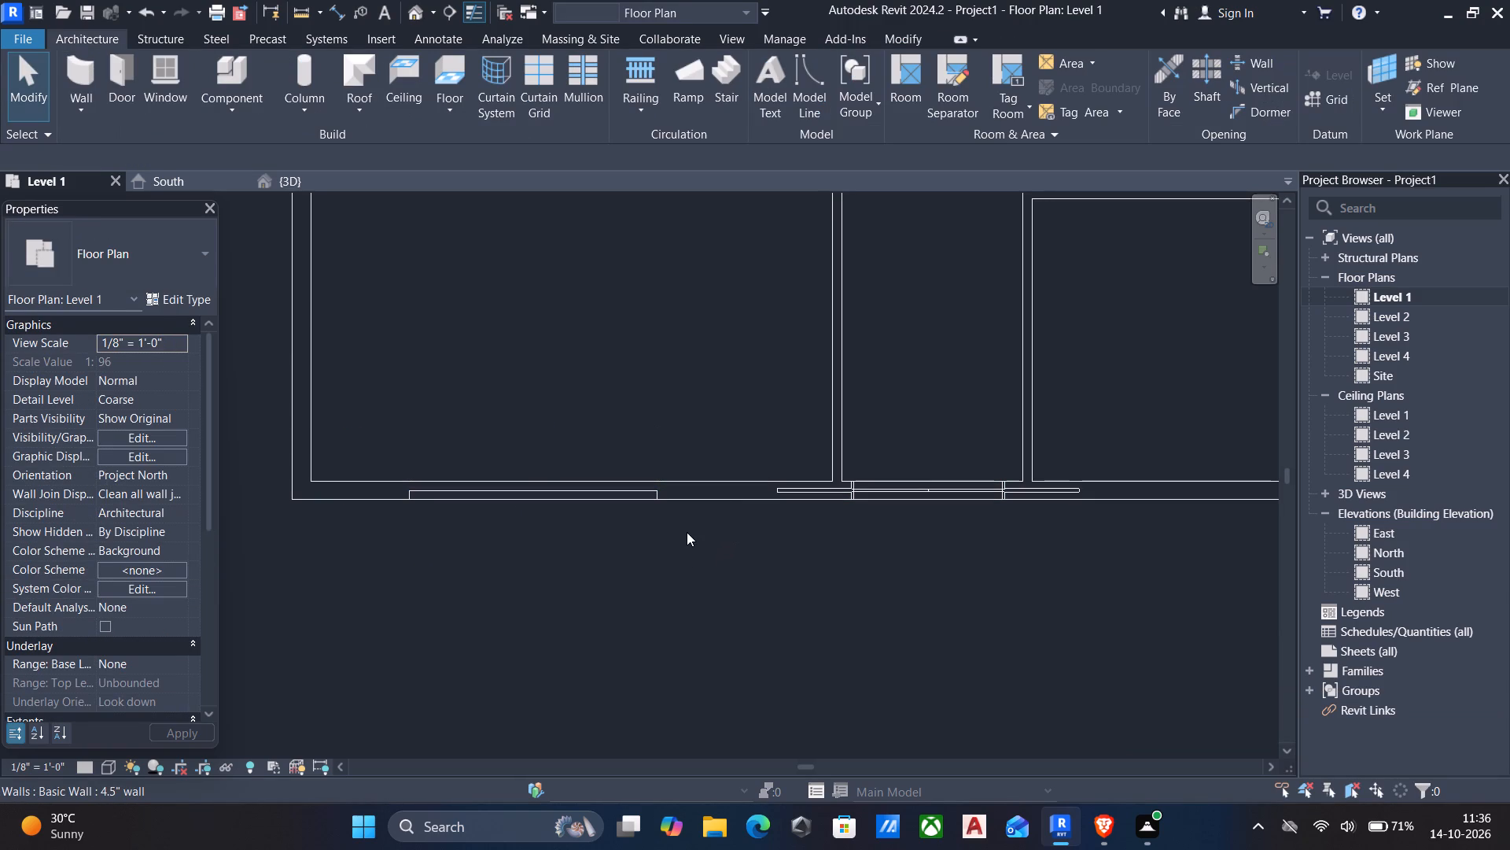
Draw a 6' segment of 4.5" wall within the south wall, starting 7'-6" east of the southeast room's west partition.
{"action": "scroll", "coordinate": [897, 560], "scroll_direction": "down", "scroll_amount": 3}
{"action": "middle_click_drag", "start_coordinate": [898, 560], "coordinate": [547, 519]}
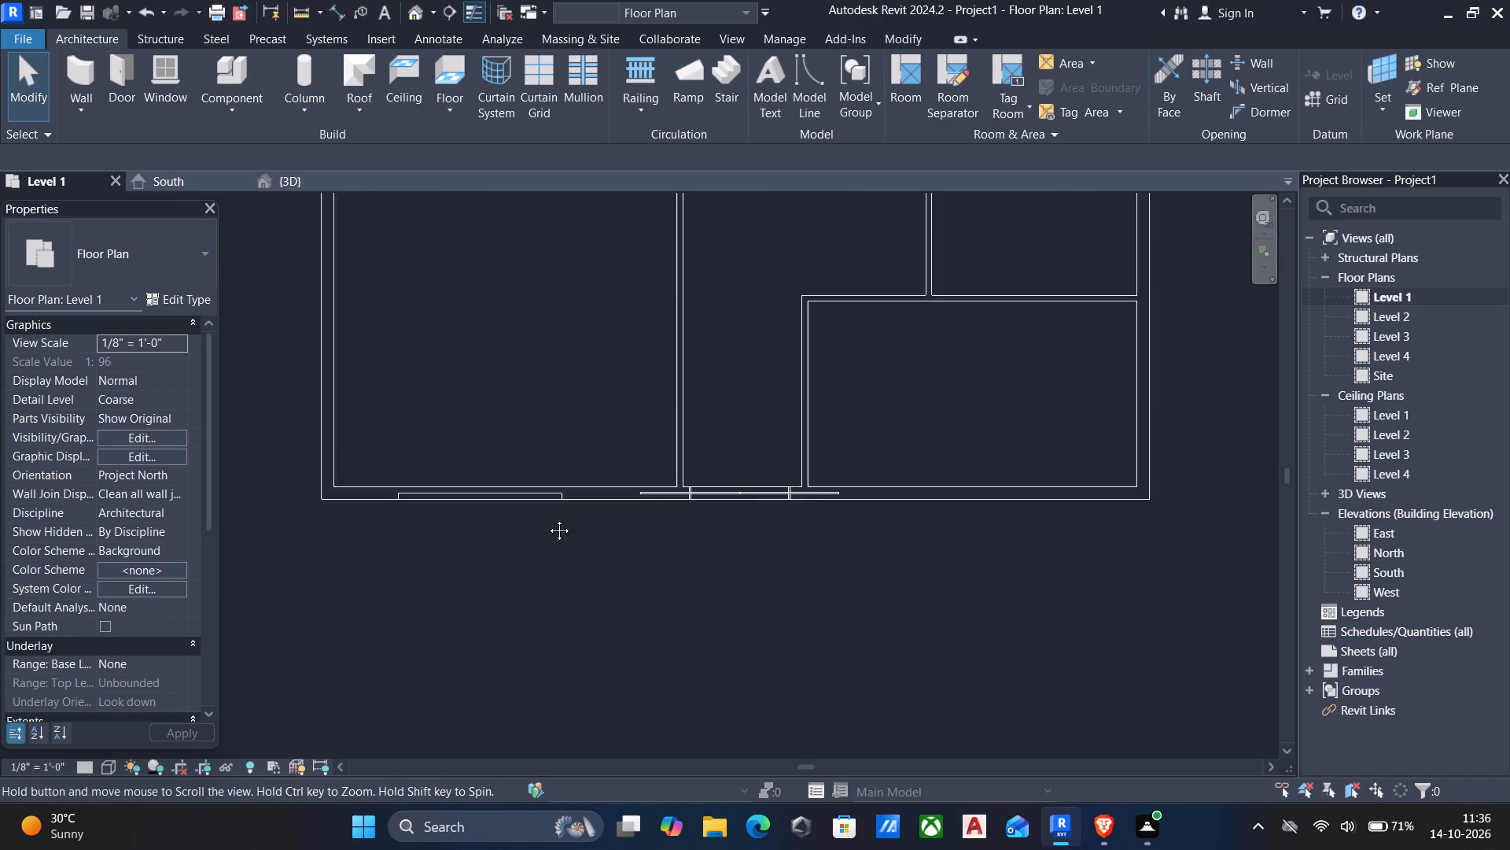
{"action": "middle_click_drag", "start_coordinate": [547, 519], "coordinate": [425, 514]}
{"action": "middle_click_drag", "start_coordinate": [839, 577], "coordinate": [707, 543]}
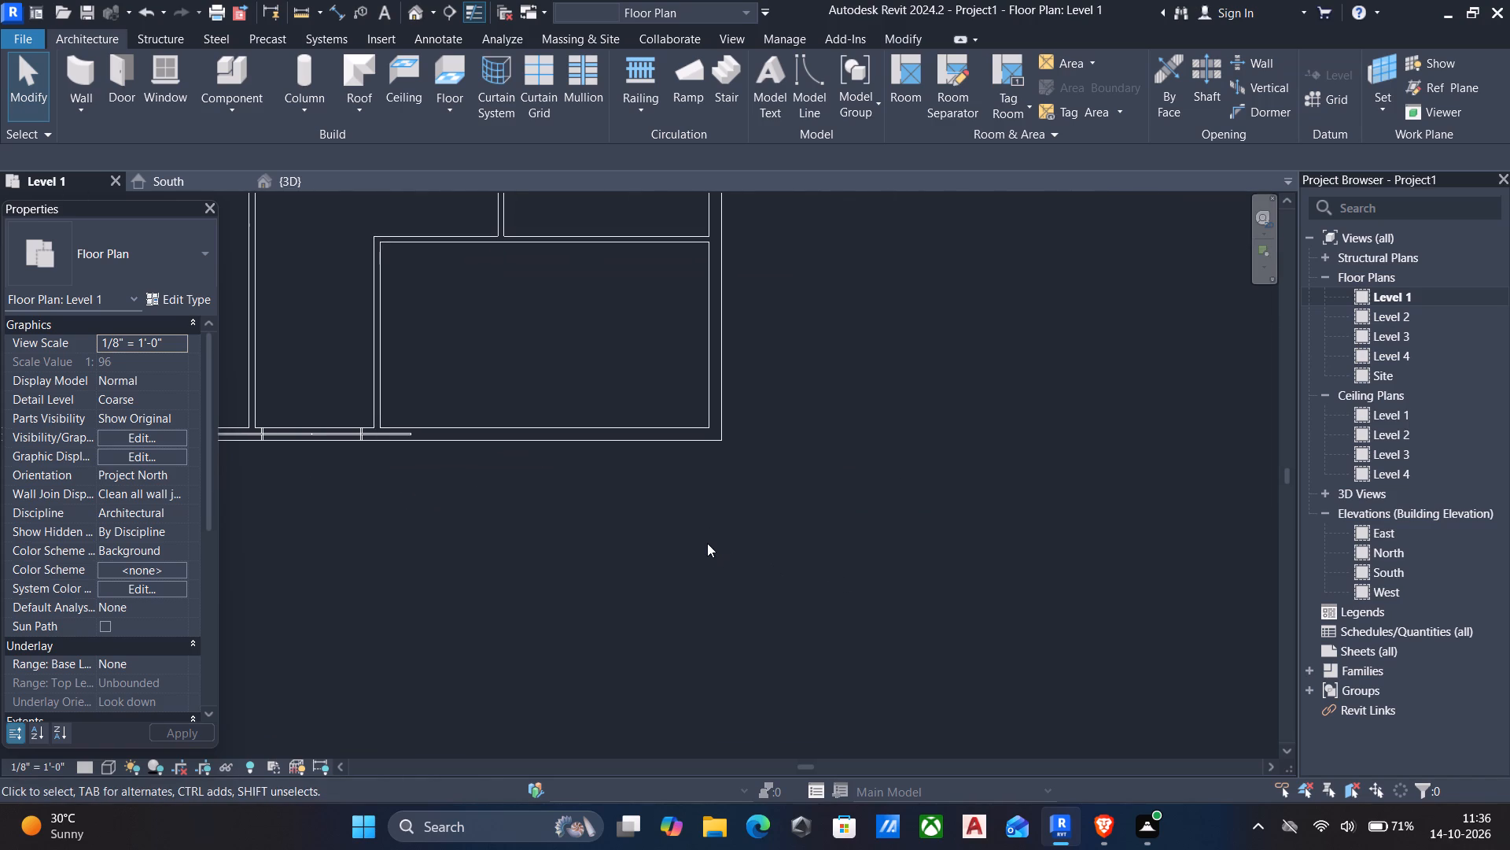
{"action": "type", "text": "wa"}
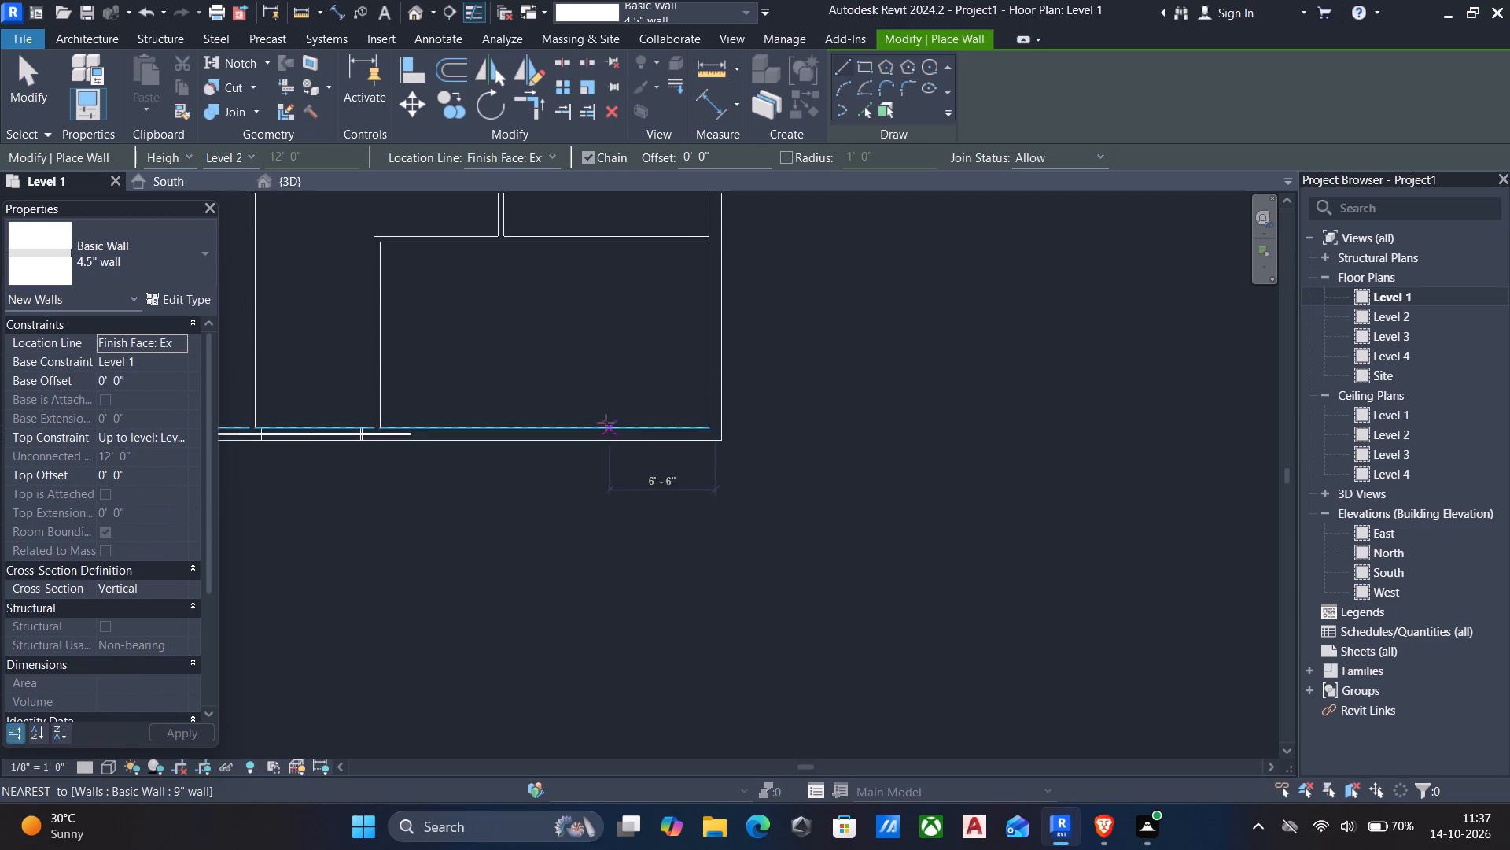
{"action": "scroll", "coordinate": [654, 435], "scroll_direction": "up", "scroll_amount": 3}
{"action": "middle_click_drag", "start_coordinate": [639, 431], "coordinate": [716, 426]}
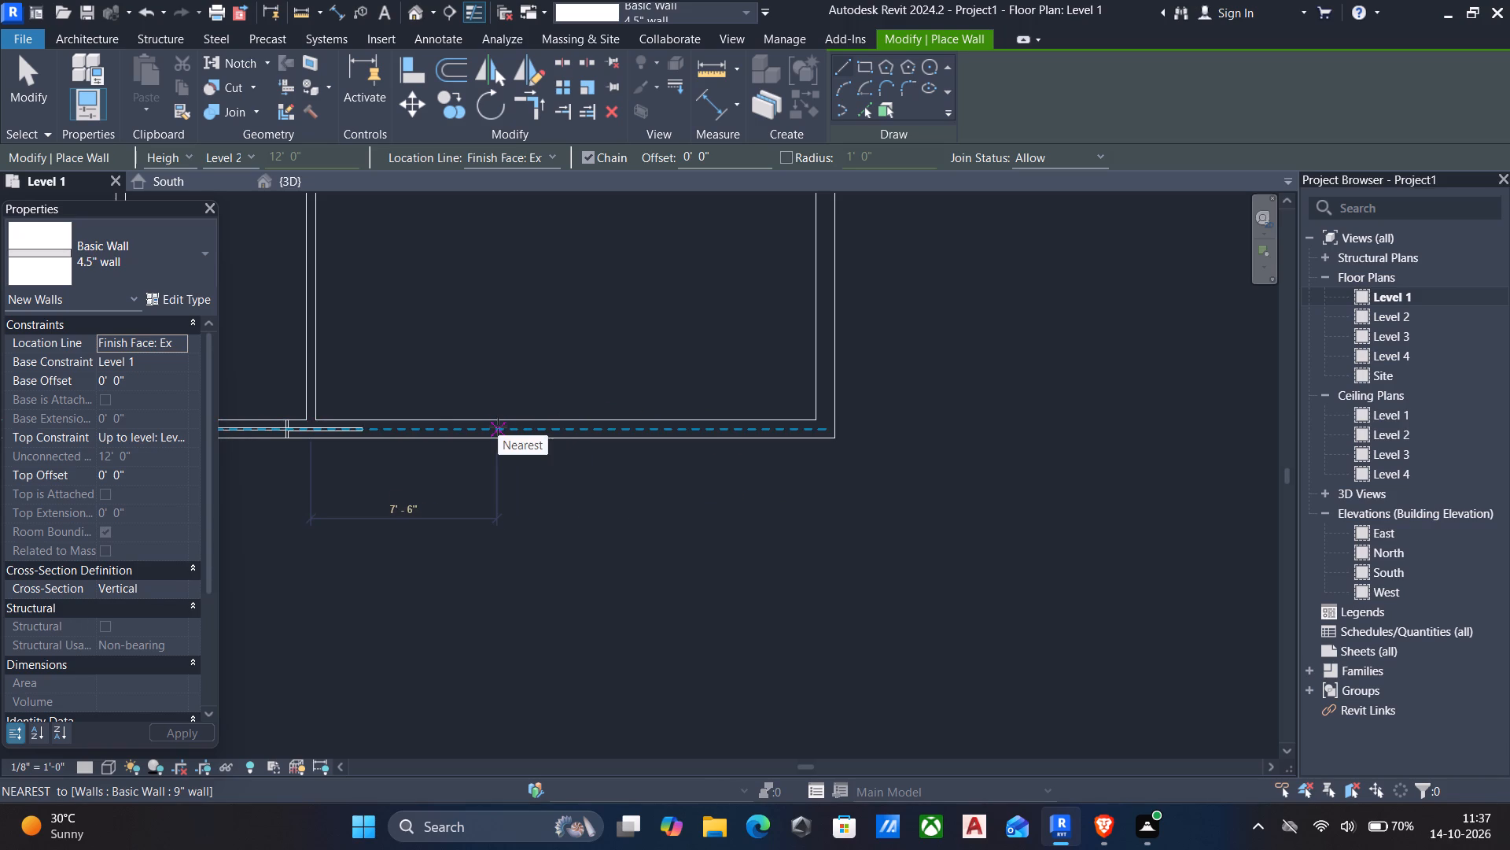
{"action": "left_click", "coordinate": [498, 427]}
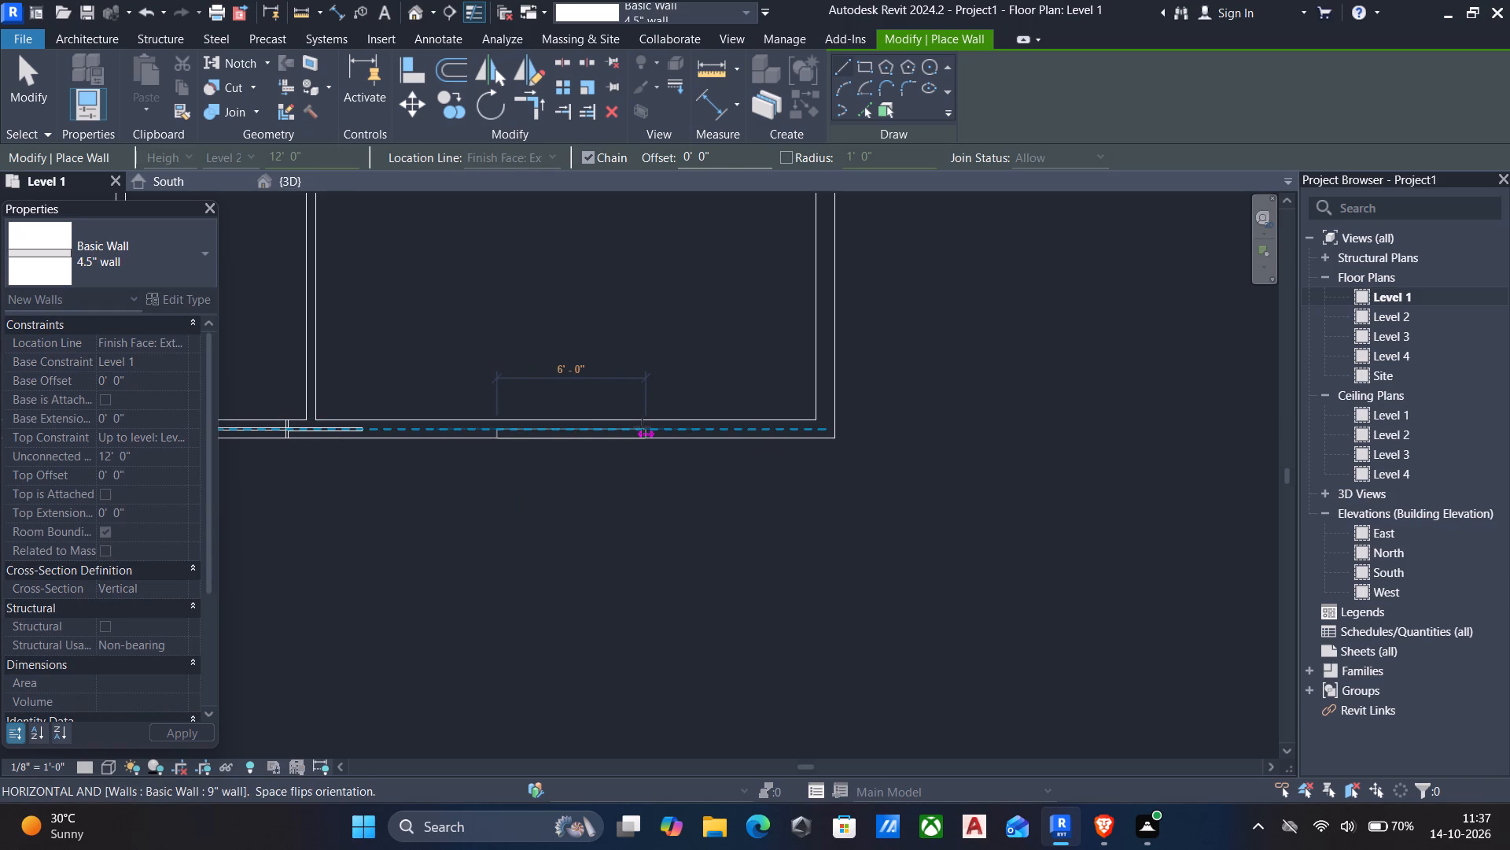
{"action": "left_click", "coordinate": [642, 427]}
{"action": "key", "text": "Escape"}
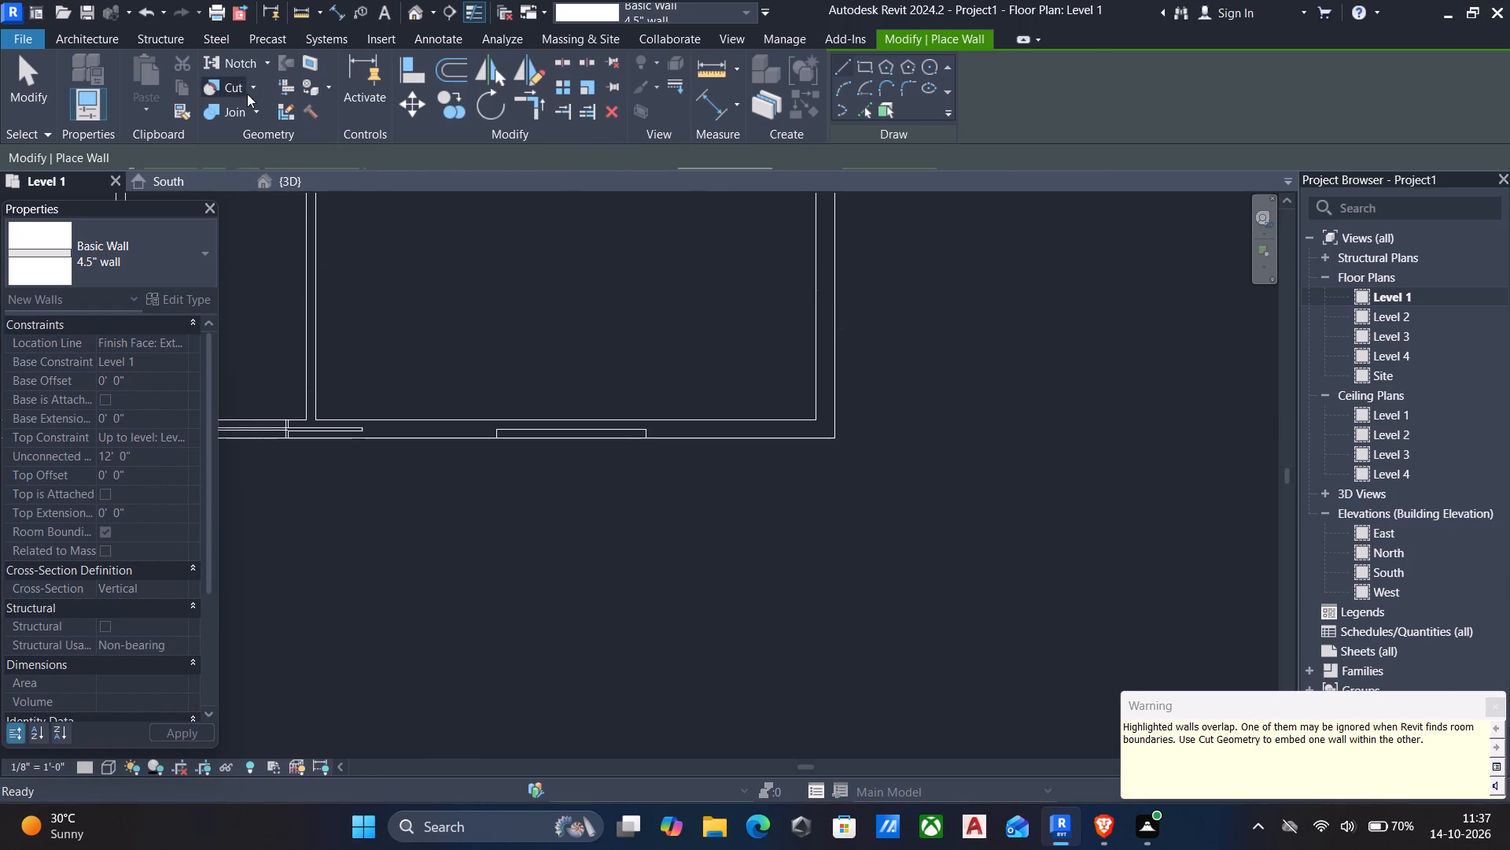
Cut the 9" south wall's geometry with the embedded 6' segment and with the 10' segment.
{"action": "left_click", "coordinate": [232, 85]}
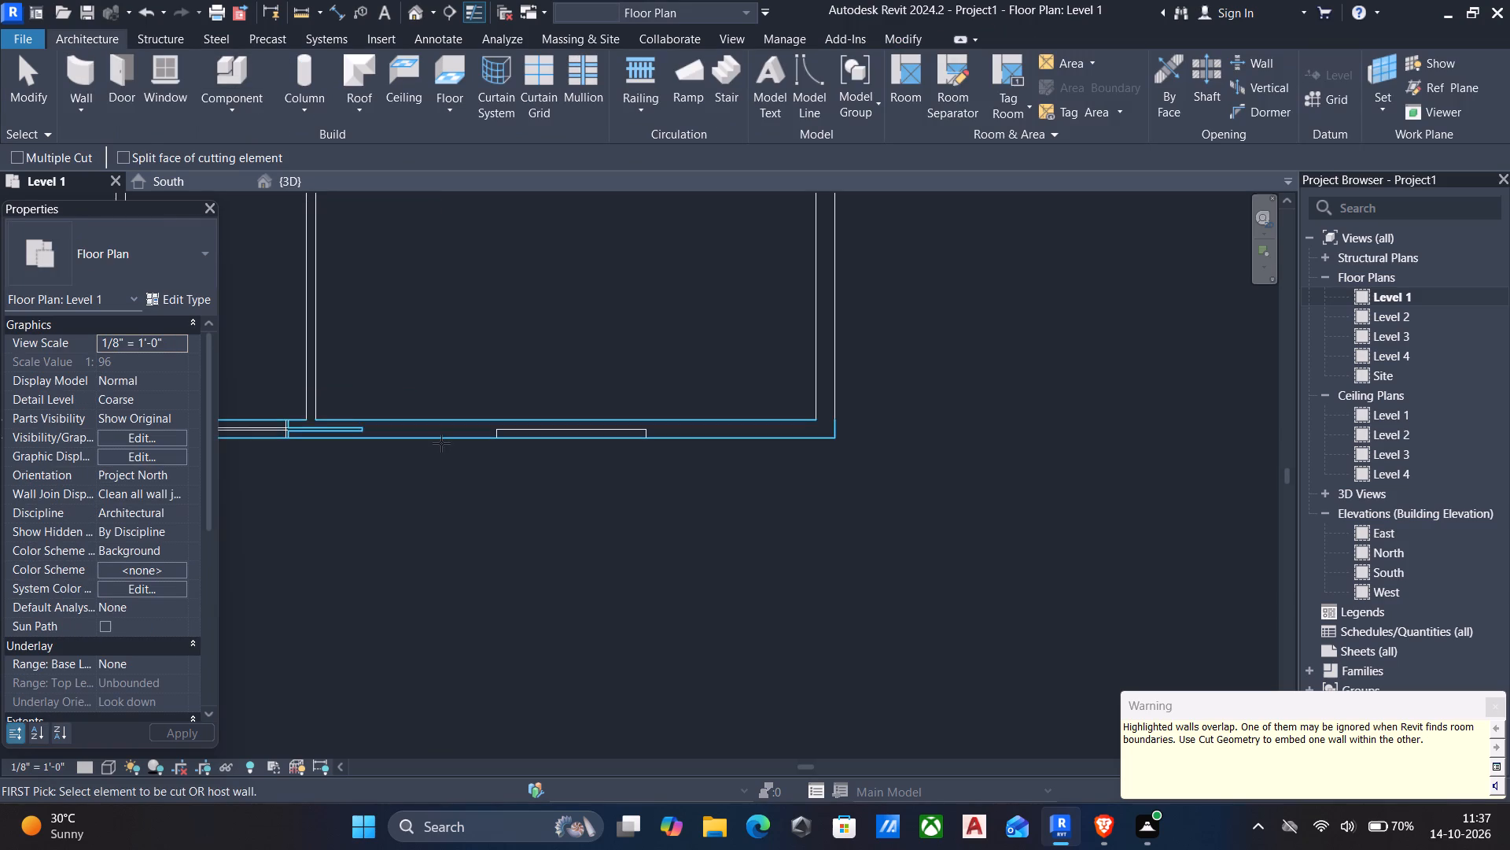
{"action": "left_click", "coordinate": [440, 442]}
{"action": "left_click", "coordinate": [522, 424]}
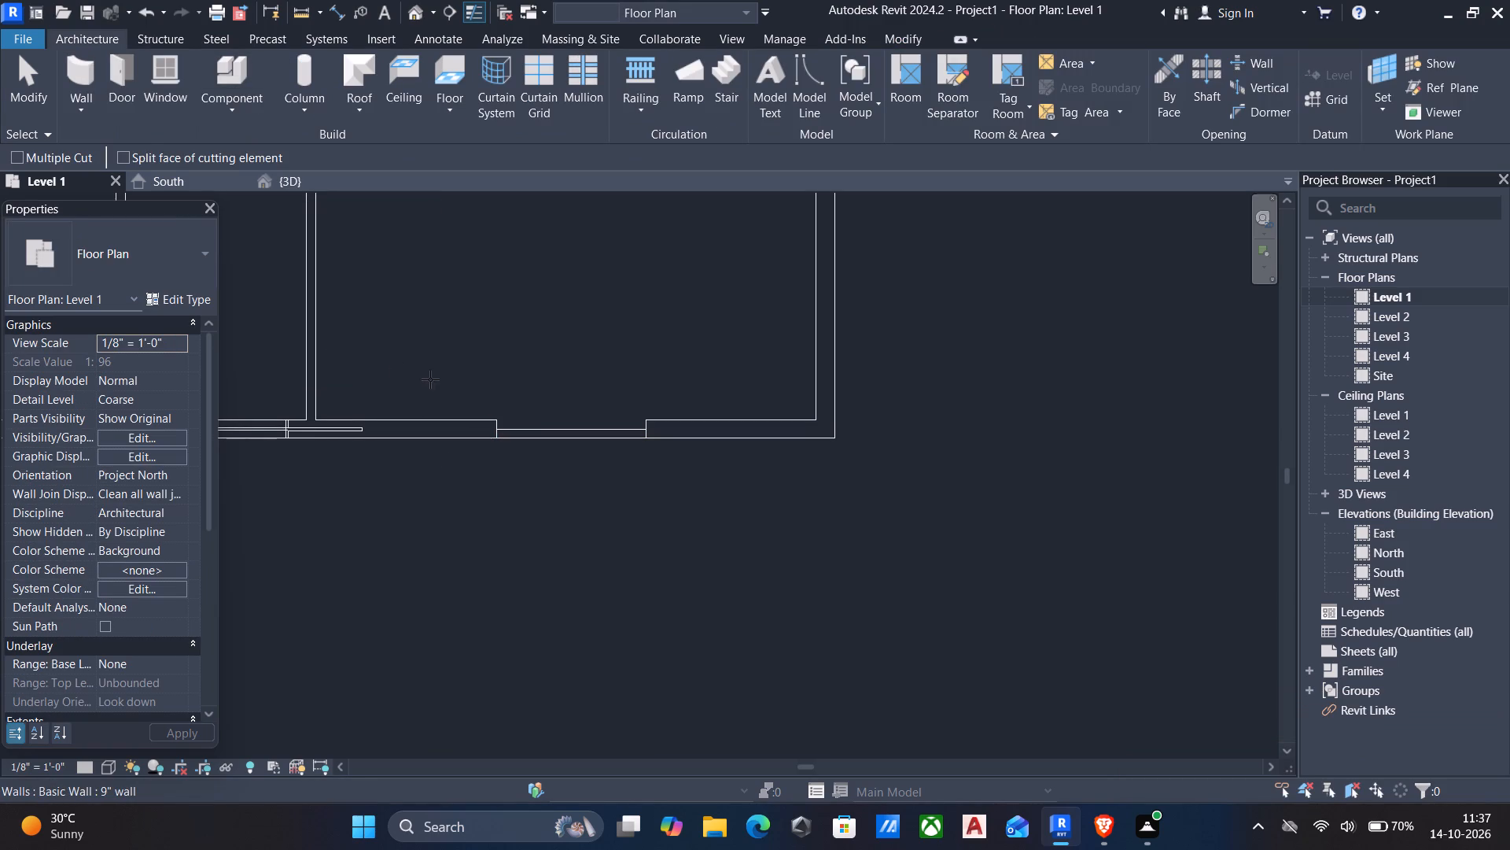
{"action": "middle_click_drag", "start_coordinate": [450, 384], "coordinate": [644, 412]}
{"action": "scroll", "coordinate": [665, 427], "scroll_direction": "down", "scroll_amount": 4}
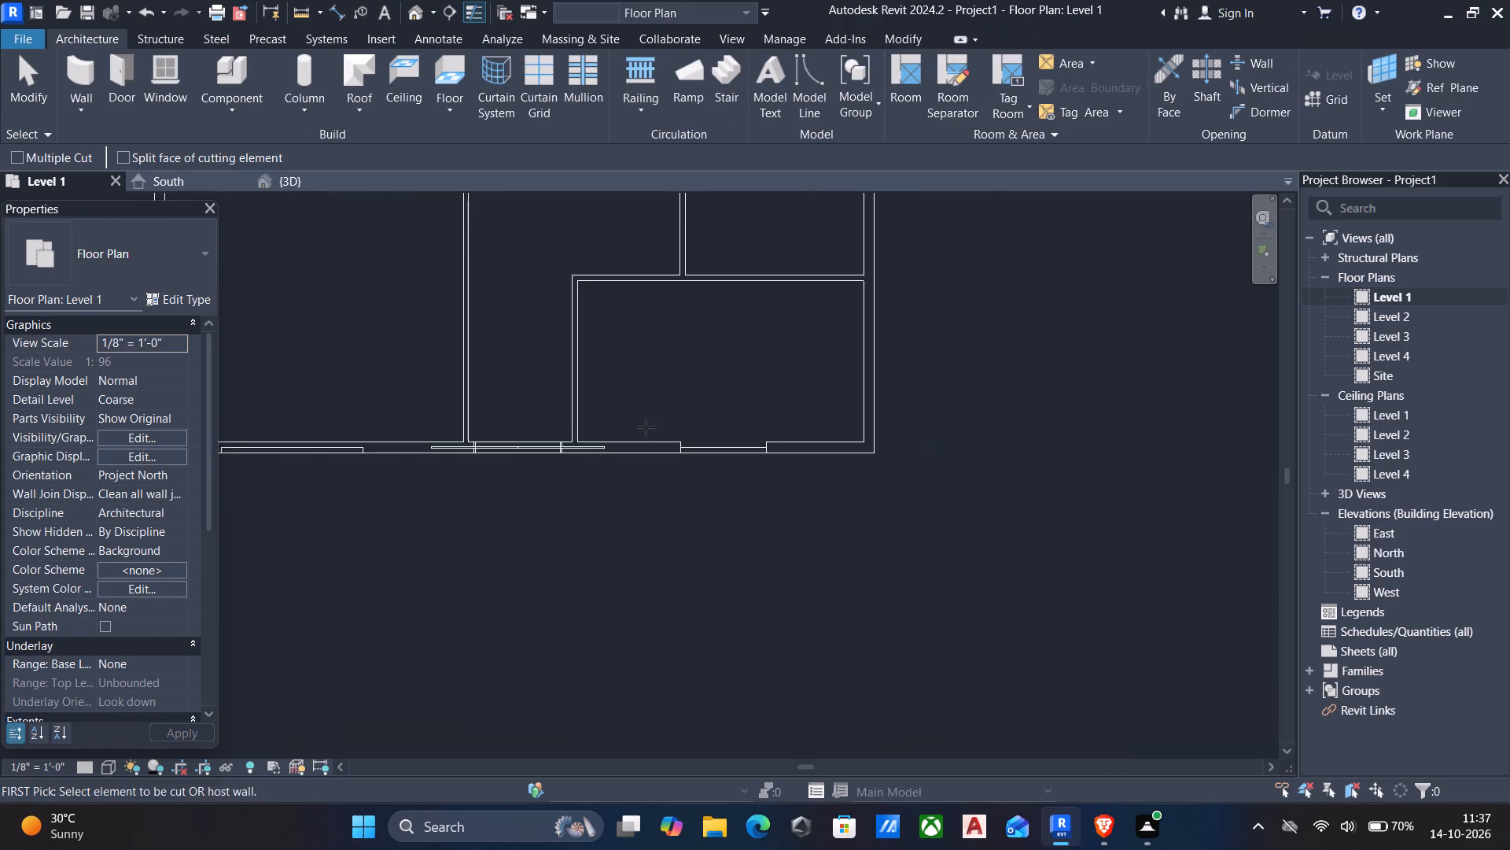
{"action": "middle_click_drag", "start_coordinate": [477, 439], "coordinate": [671, 444]}
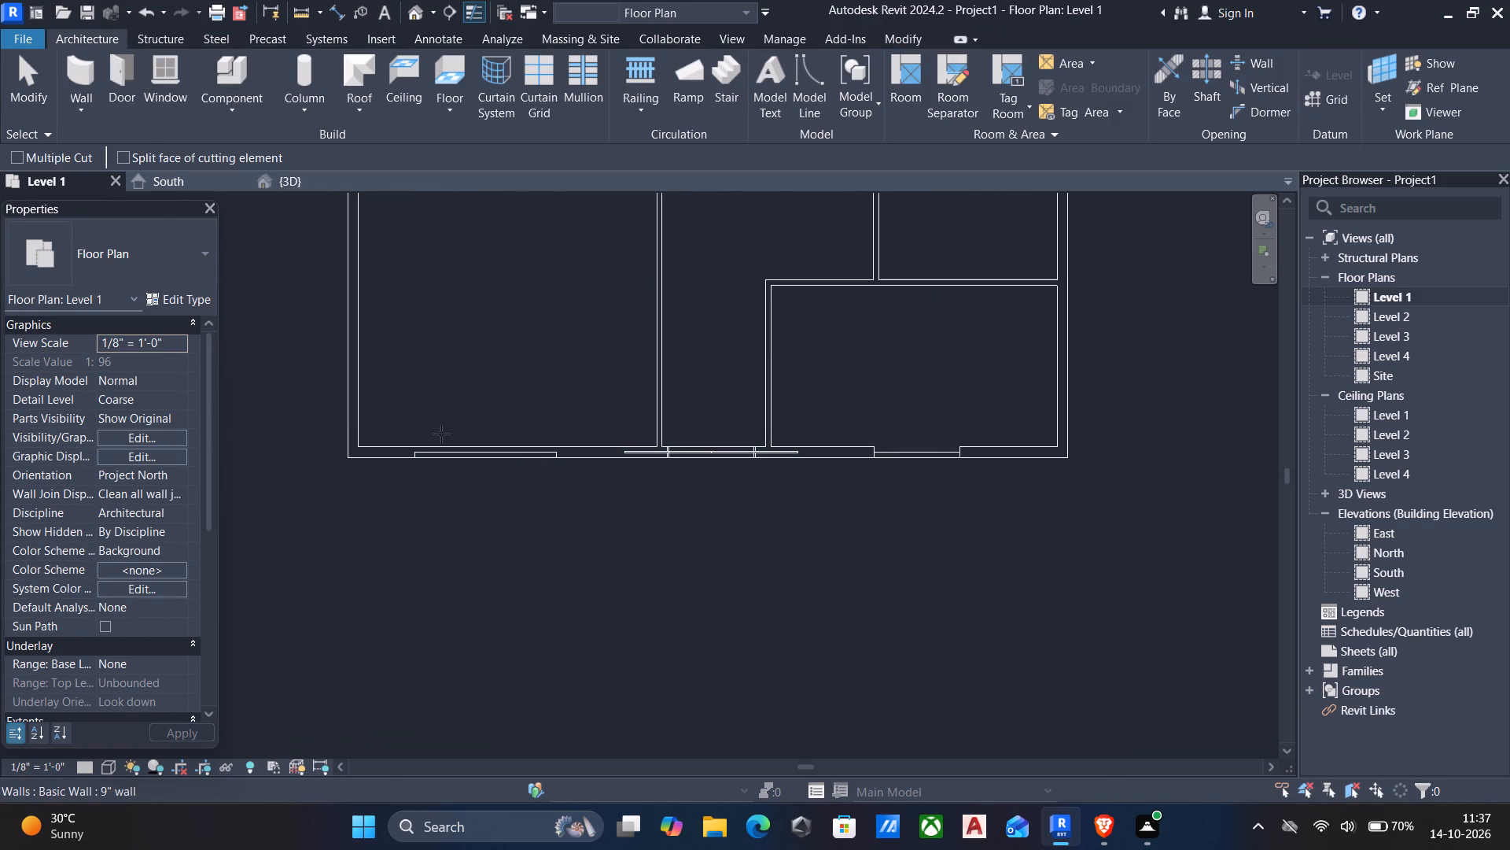
{"action": "left_click", "coordinate": [433, 442]}
{"action": "left_click", "coordinate": [455, 451]}
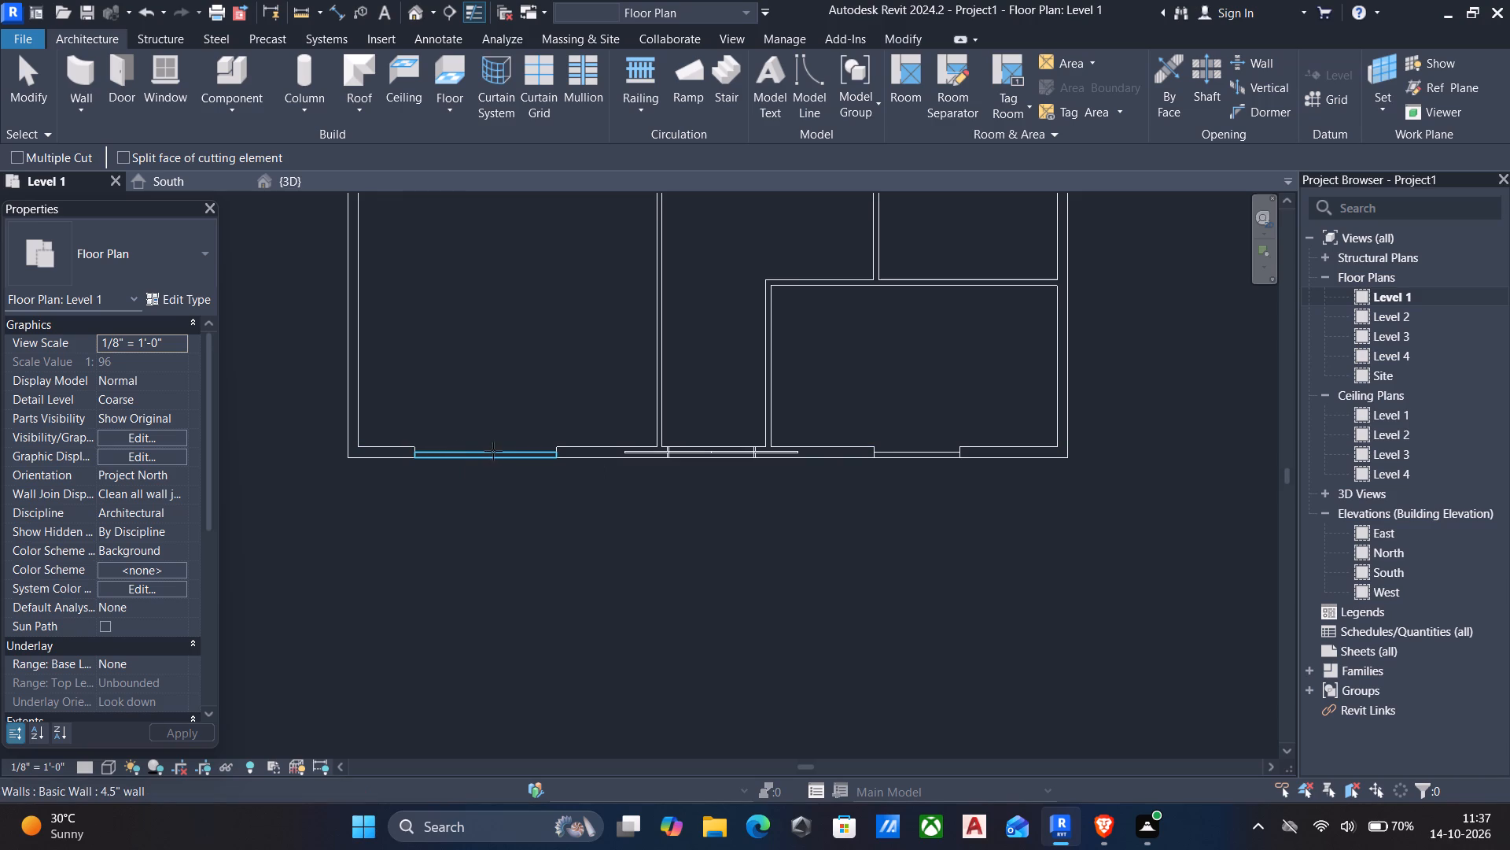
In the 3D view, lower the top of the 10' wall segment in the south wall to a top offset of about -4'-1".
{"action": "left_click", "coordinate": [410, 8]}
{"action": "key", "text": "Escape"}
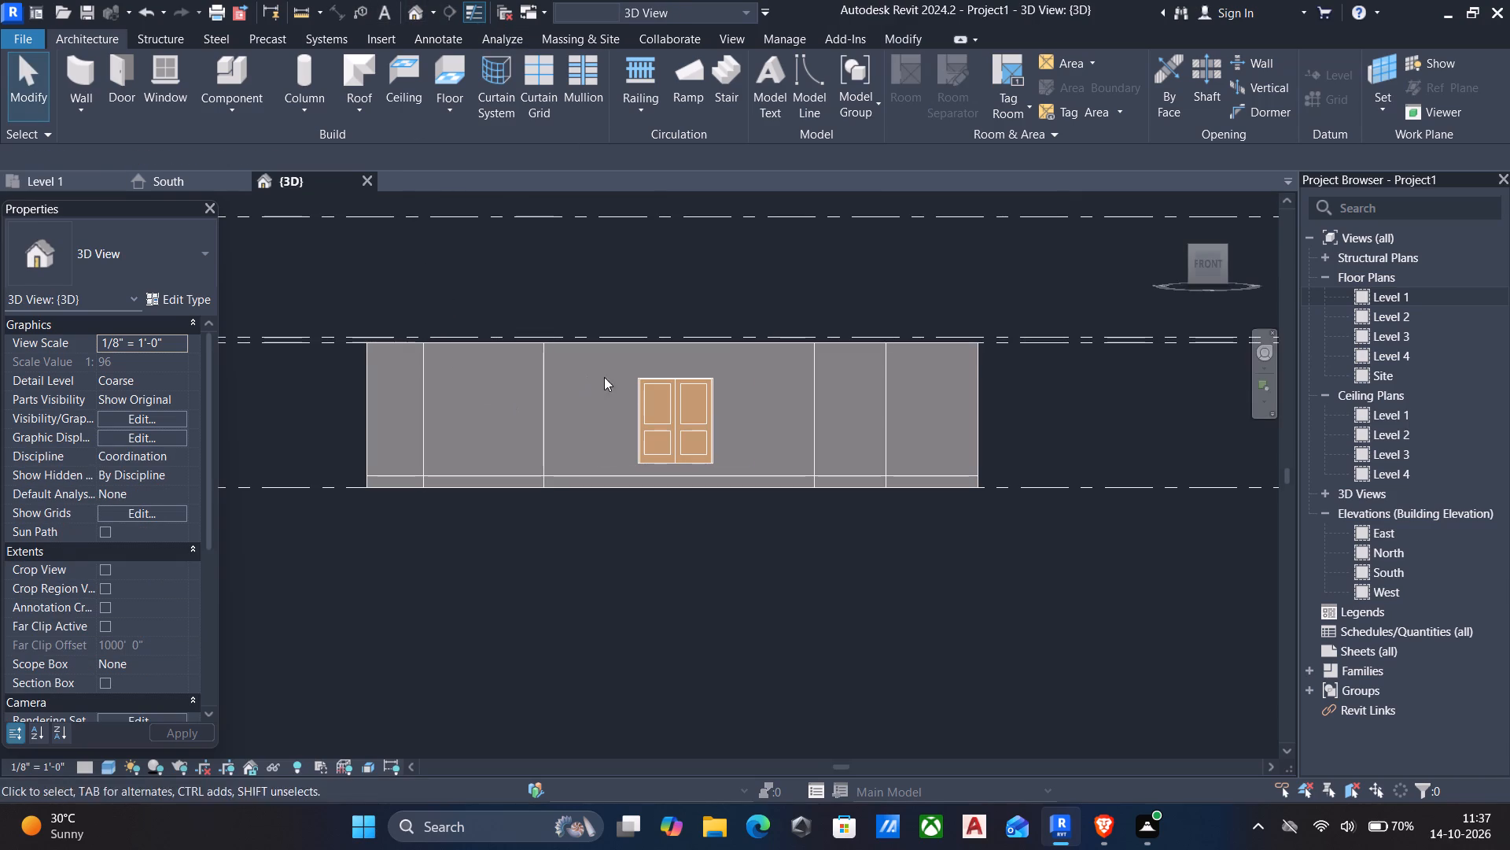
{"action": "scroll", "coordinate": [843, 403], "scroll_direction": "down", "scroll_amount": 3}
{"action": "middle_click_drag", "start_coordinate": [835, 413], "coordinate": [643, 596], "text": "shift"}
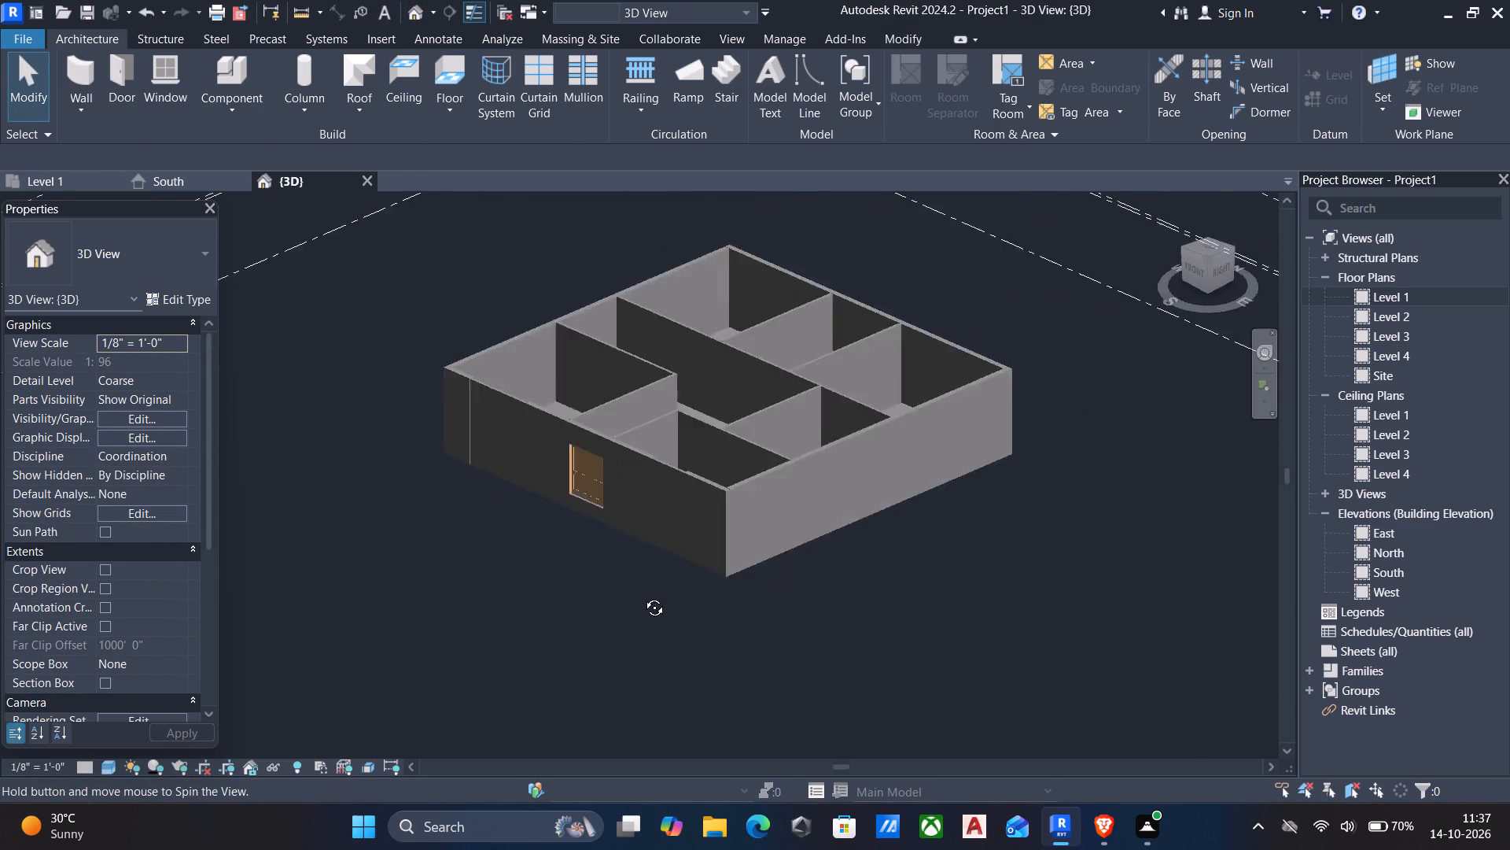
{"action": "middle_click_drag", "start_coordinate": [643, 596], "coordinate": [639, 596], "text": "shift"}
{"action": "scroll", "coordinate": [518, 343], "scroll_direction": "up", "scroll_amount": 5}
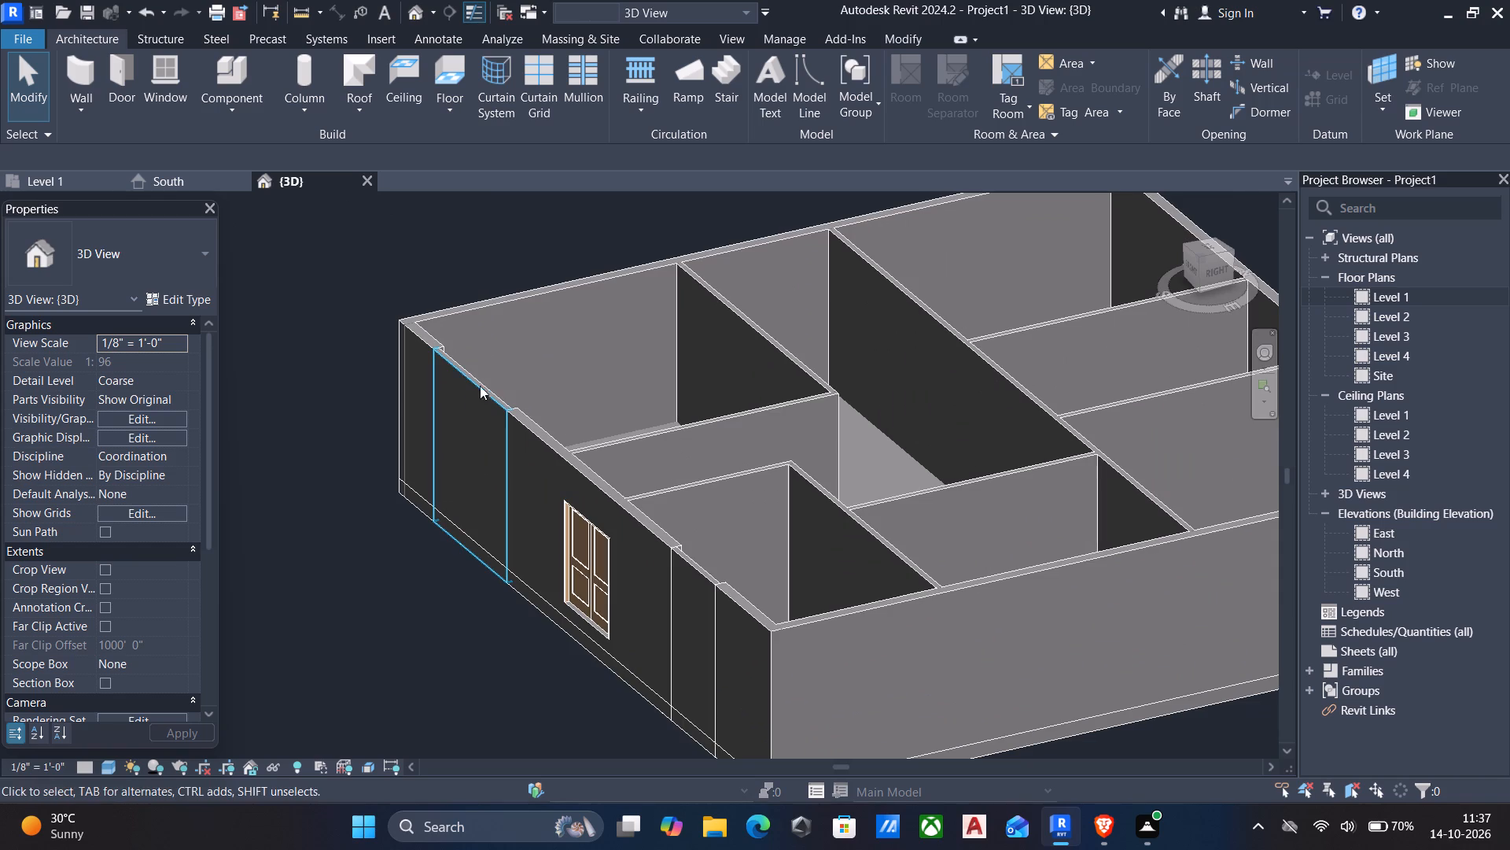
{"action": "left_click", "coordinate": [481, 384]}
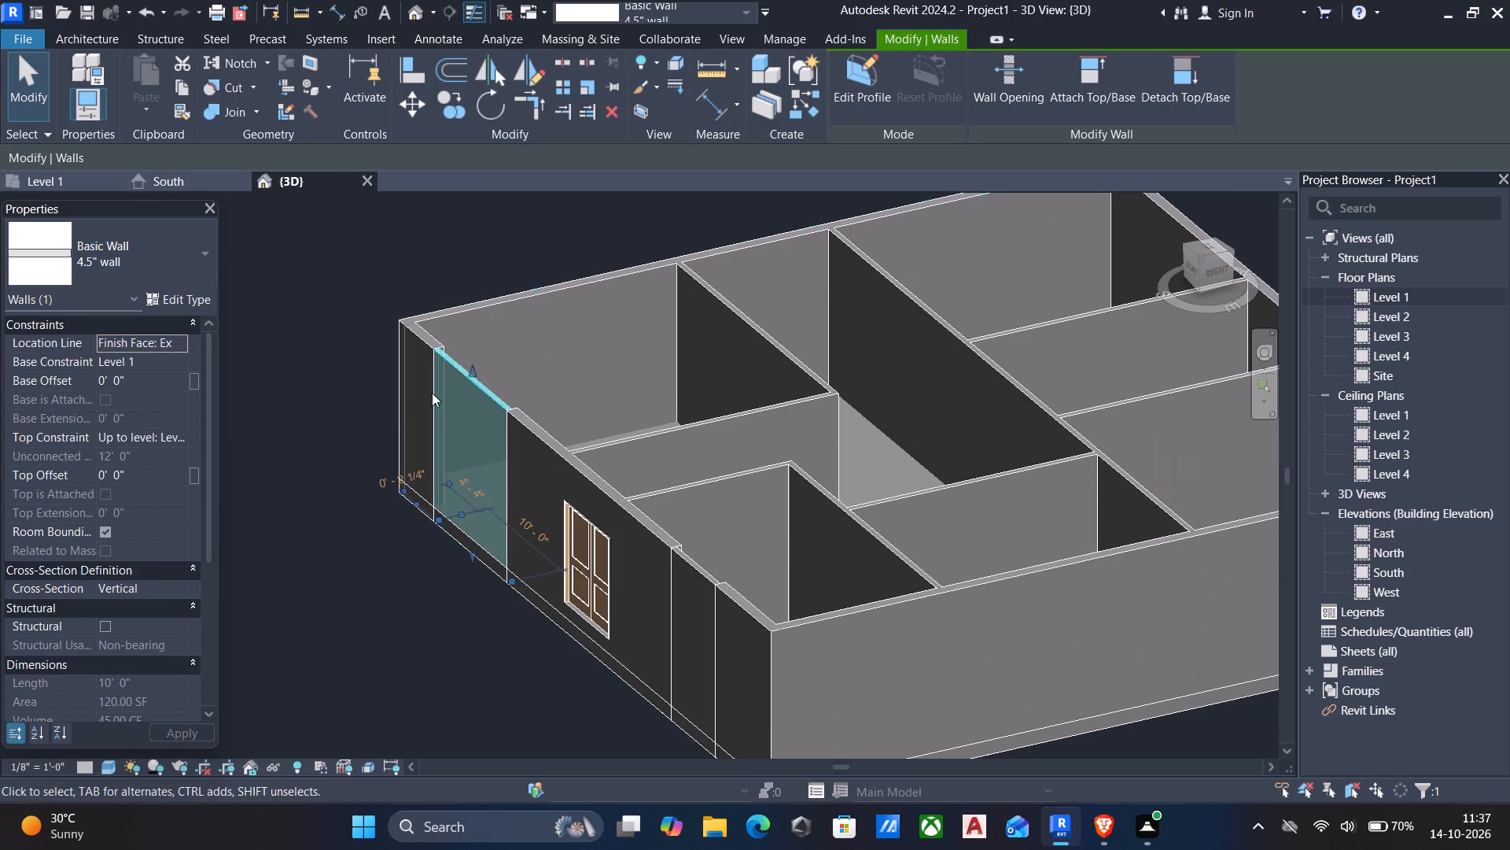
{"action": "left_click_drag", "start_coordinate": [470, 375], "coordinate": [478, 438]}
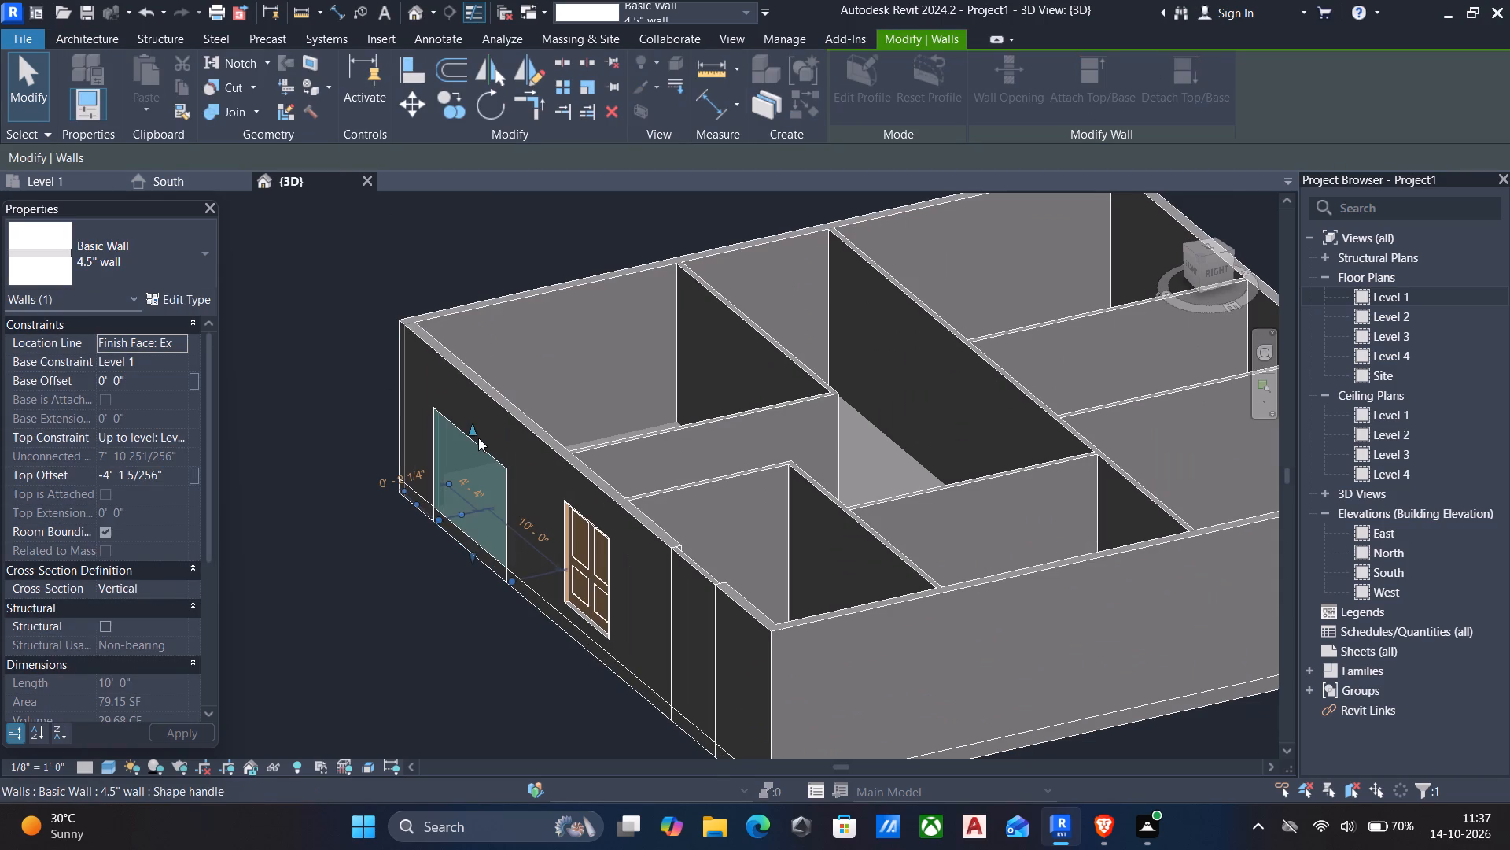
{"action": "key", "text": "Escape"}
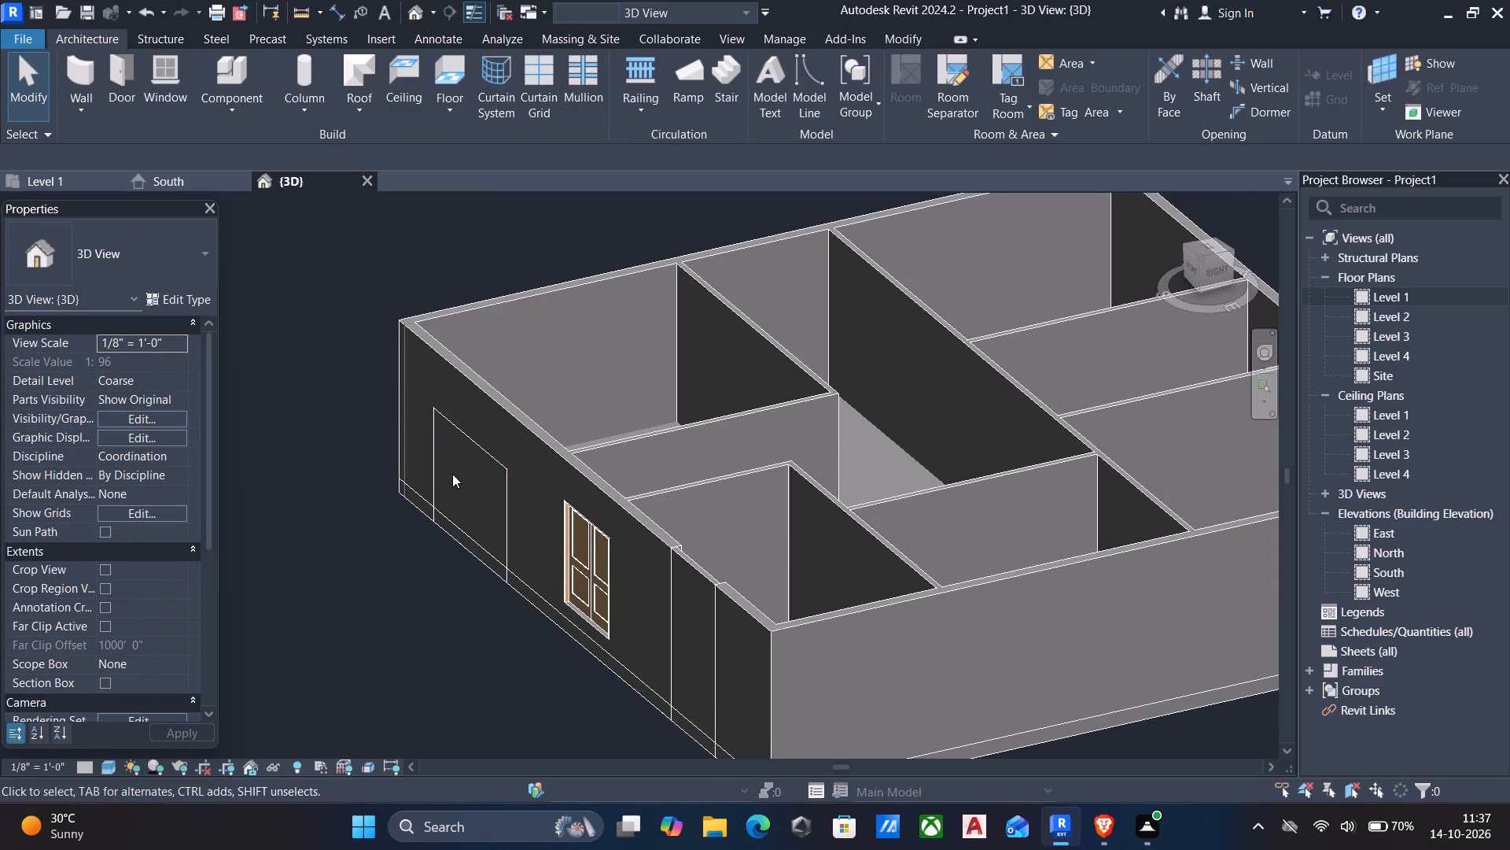
Undo the 10' segment's top height change, the geometry cuts and the placement of both wall segments in the south wall.
{"action": "left_click", "coordinate": [461, 431]}
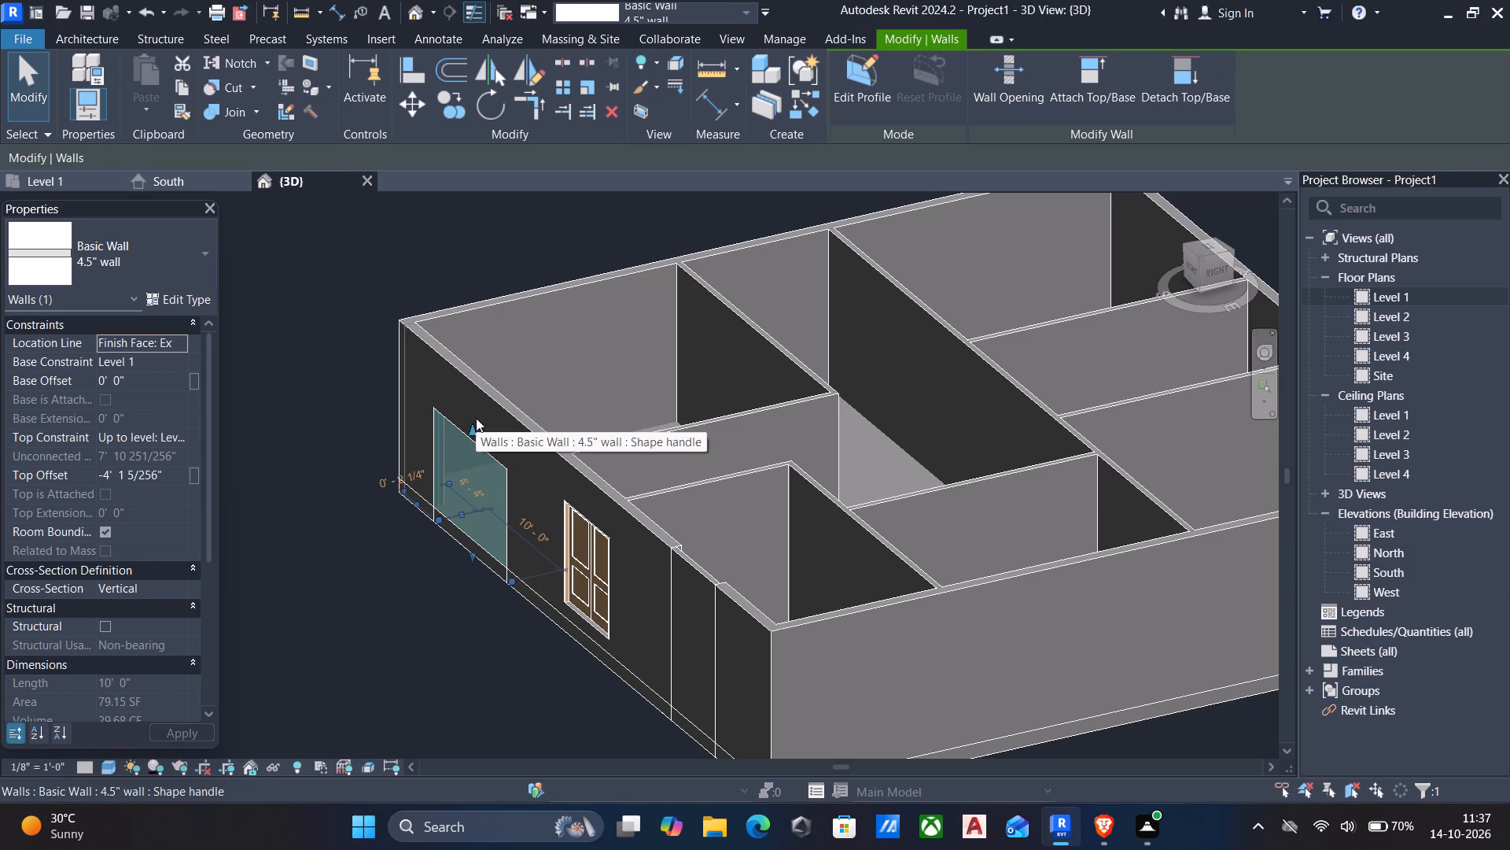
{"action": "key", "text": "ctrl+z"}
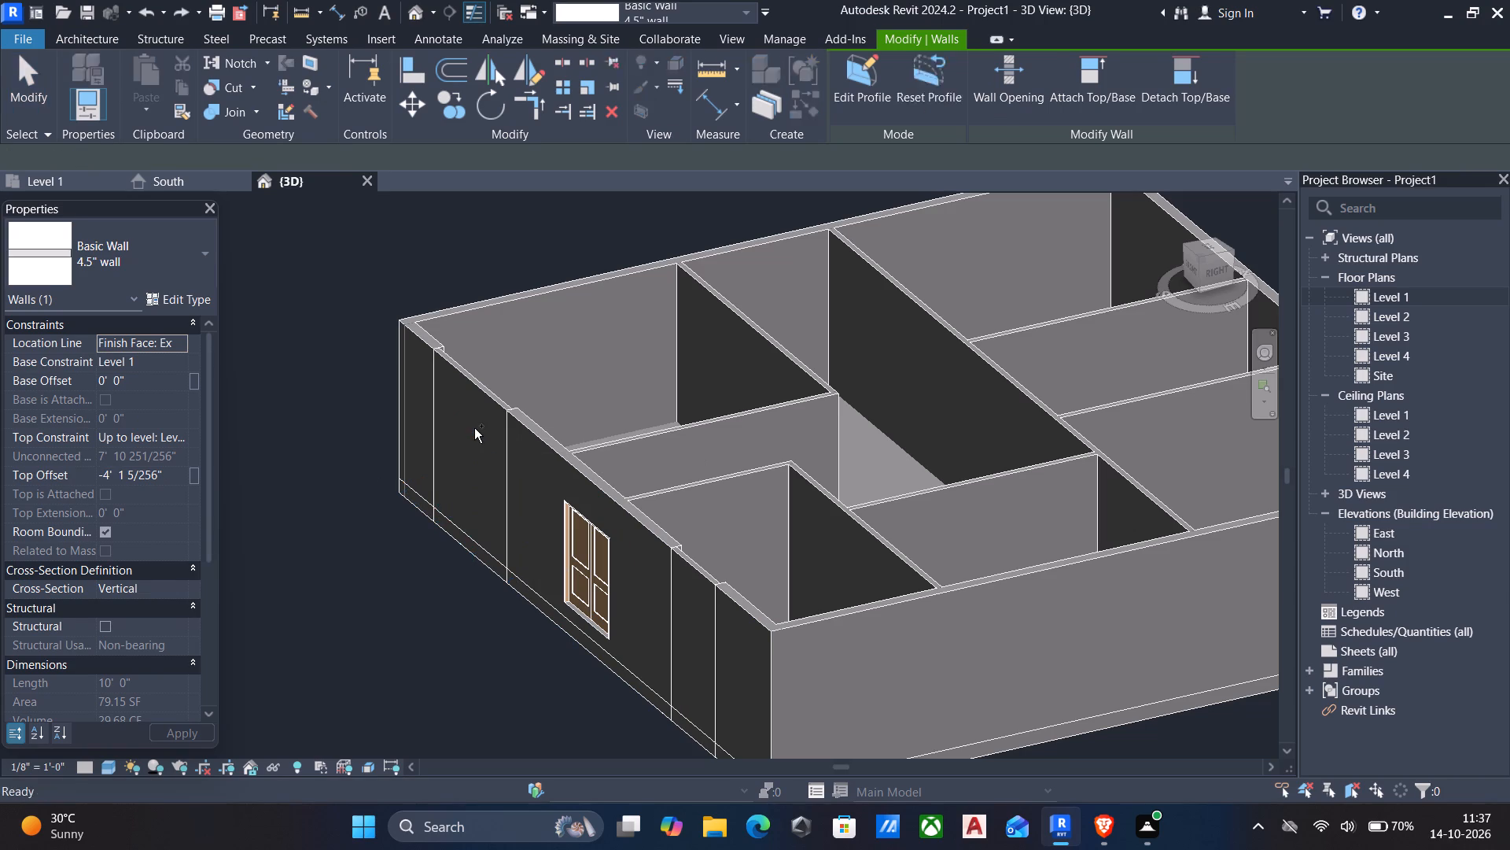
{"action": "key", "text": "ctrl+z"}
{"action": "key", "text": "ctrl+z"}
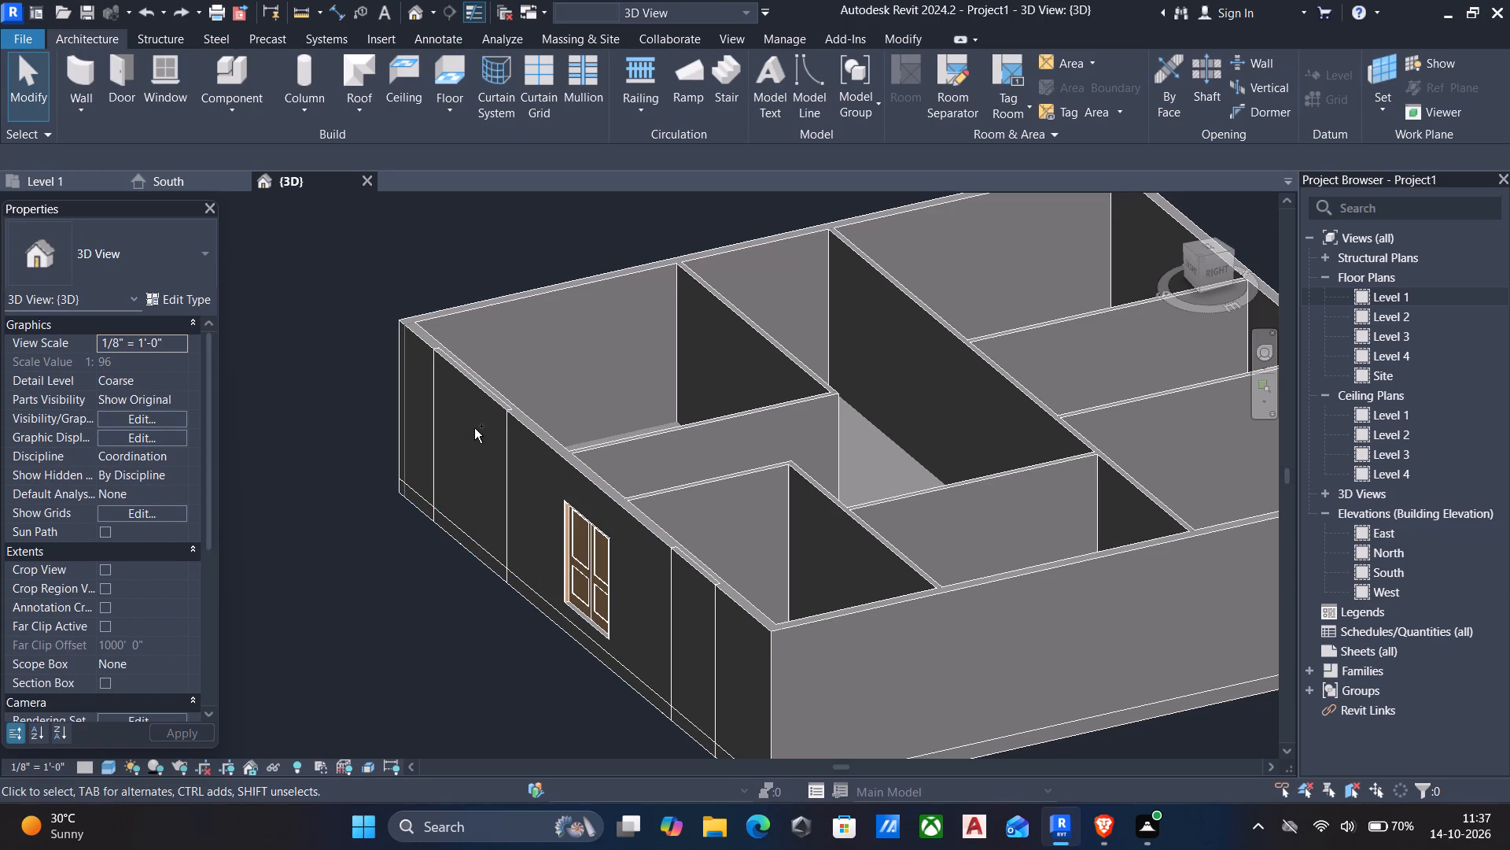
{"action": "key", "text": "ctrl+z"}
{"action": "key", "text": "ctrl+z"}
{"action": "key", "text": "ctrl+z"}
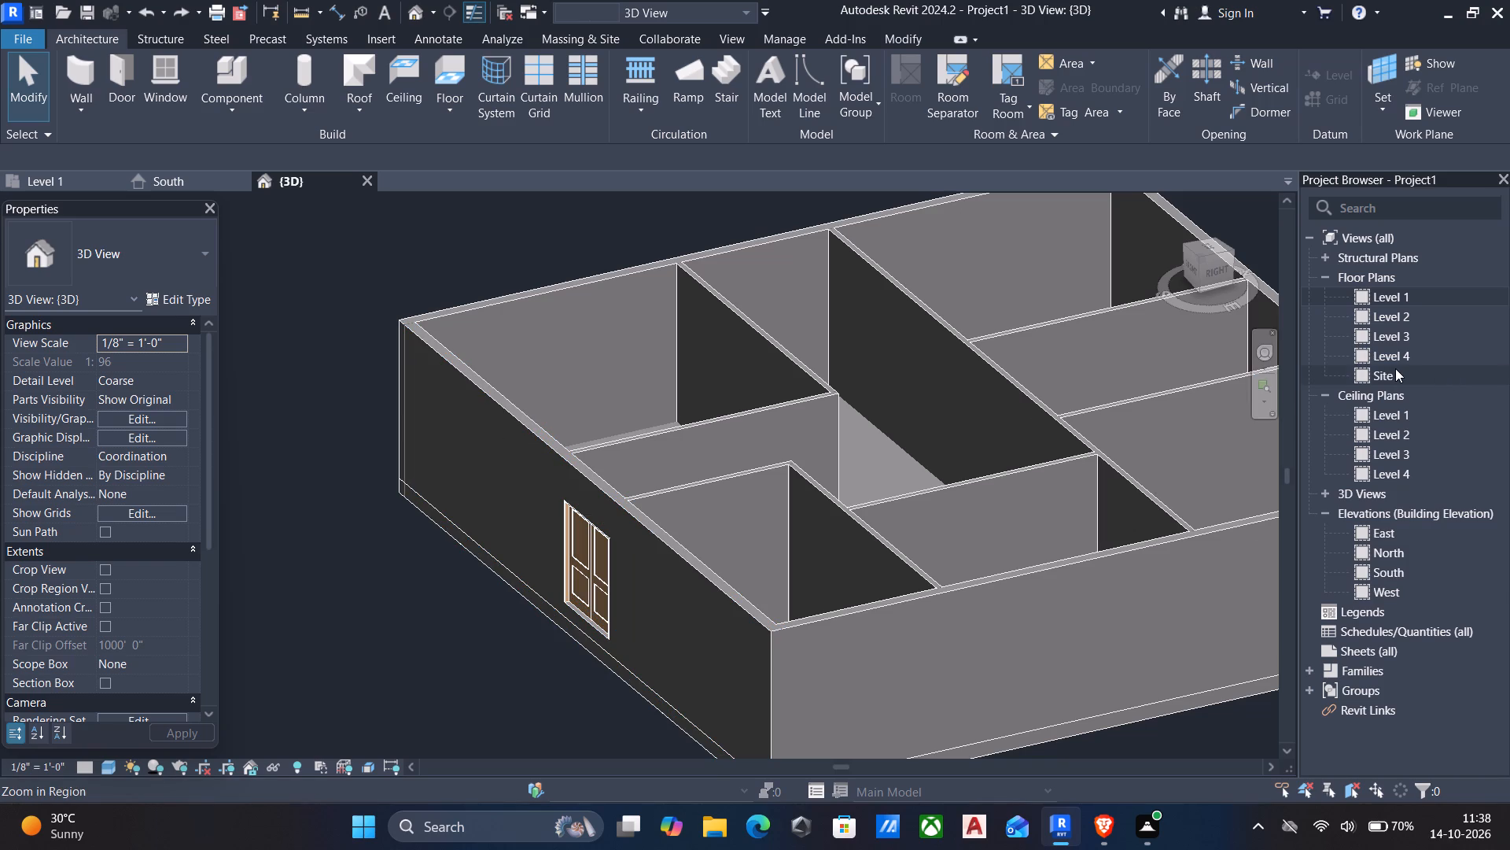
On Level 1, draw a 10' Curtain Wall 1 within the south wall, starting 4'-6" from the west wall's centreline.
{"action": "double_click", "coordinate": [1430, 296]}
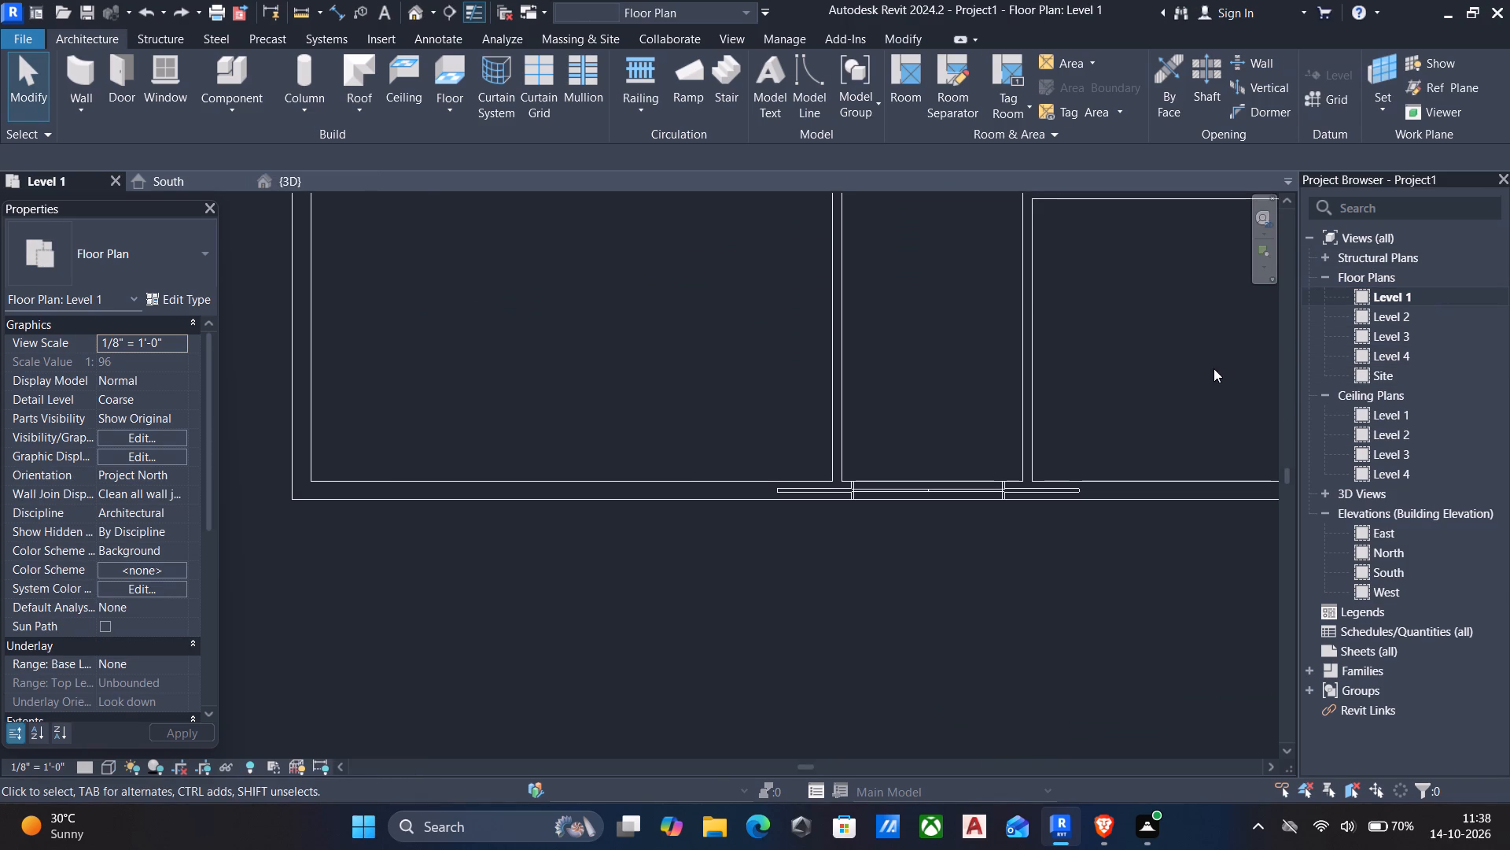
{"action": "scroll", "coordinate": [1196, 373], "scroll_direction": "down", "scroll_amount": 1}
{"action": "middle_click_drag", "start_coordinate": [838, 431], "coordinate": [792, 386]}
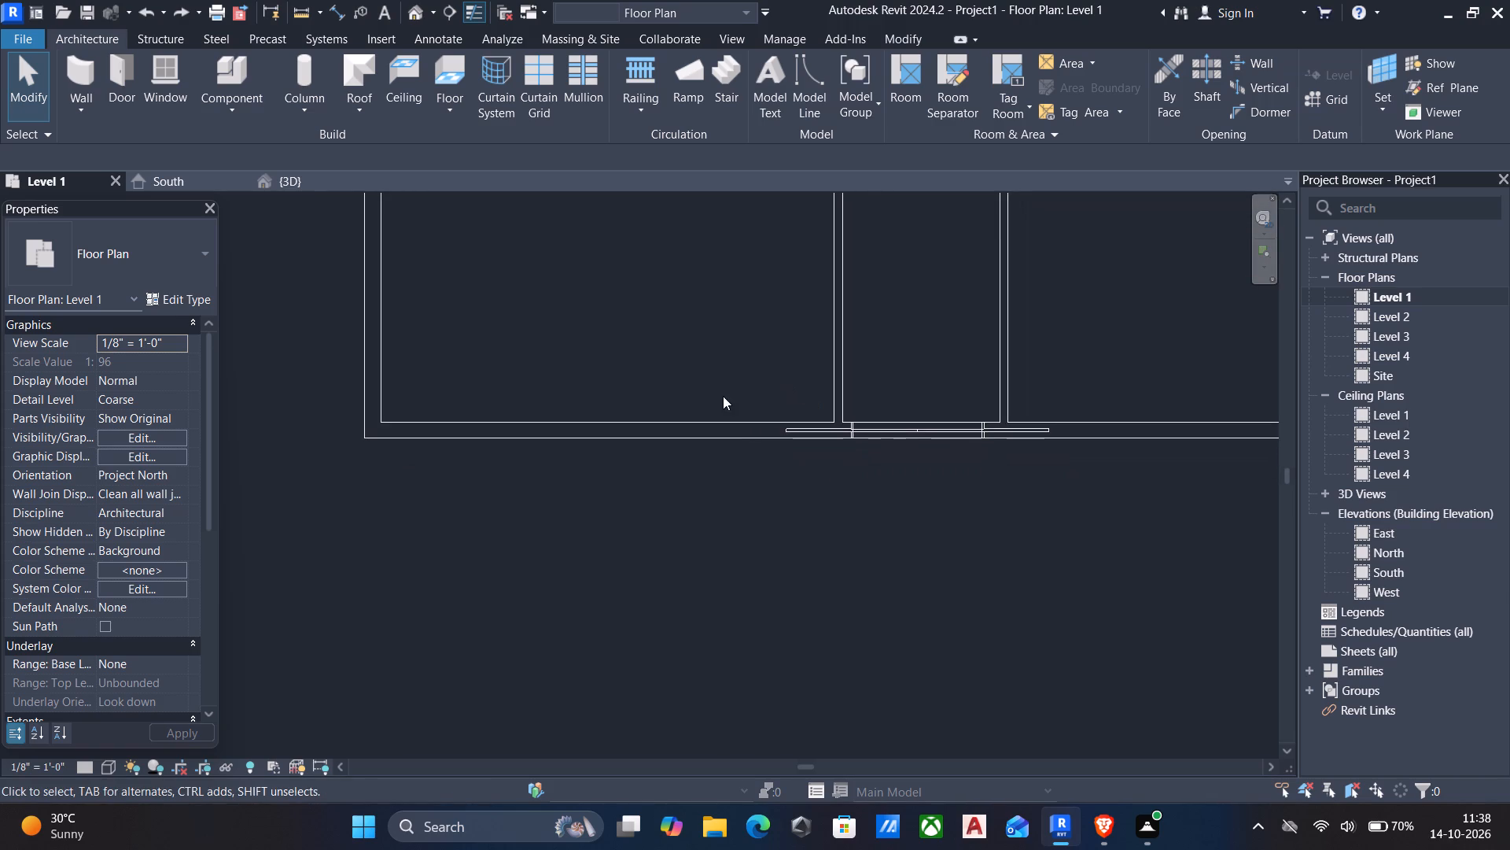
{"action": "middle_click_drag", "start_coordinate": [767, 419], "coordinate": [843, 446]}
{"action": "type", "text": "wa"}
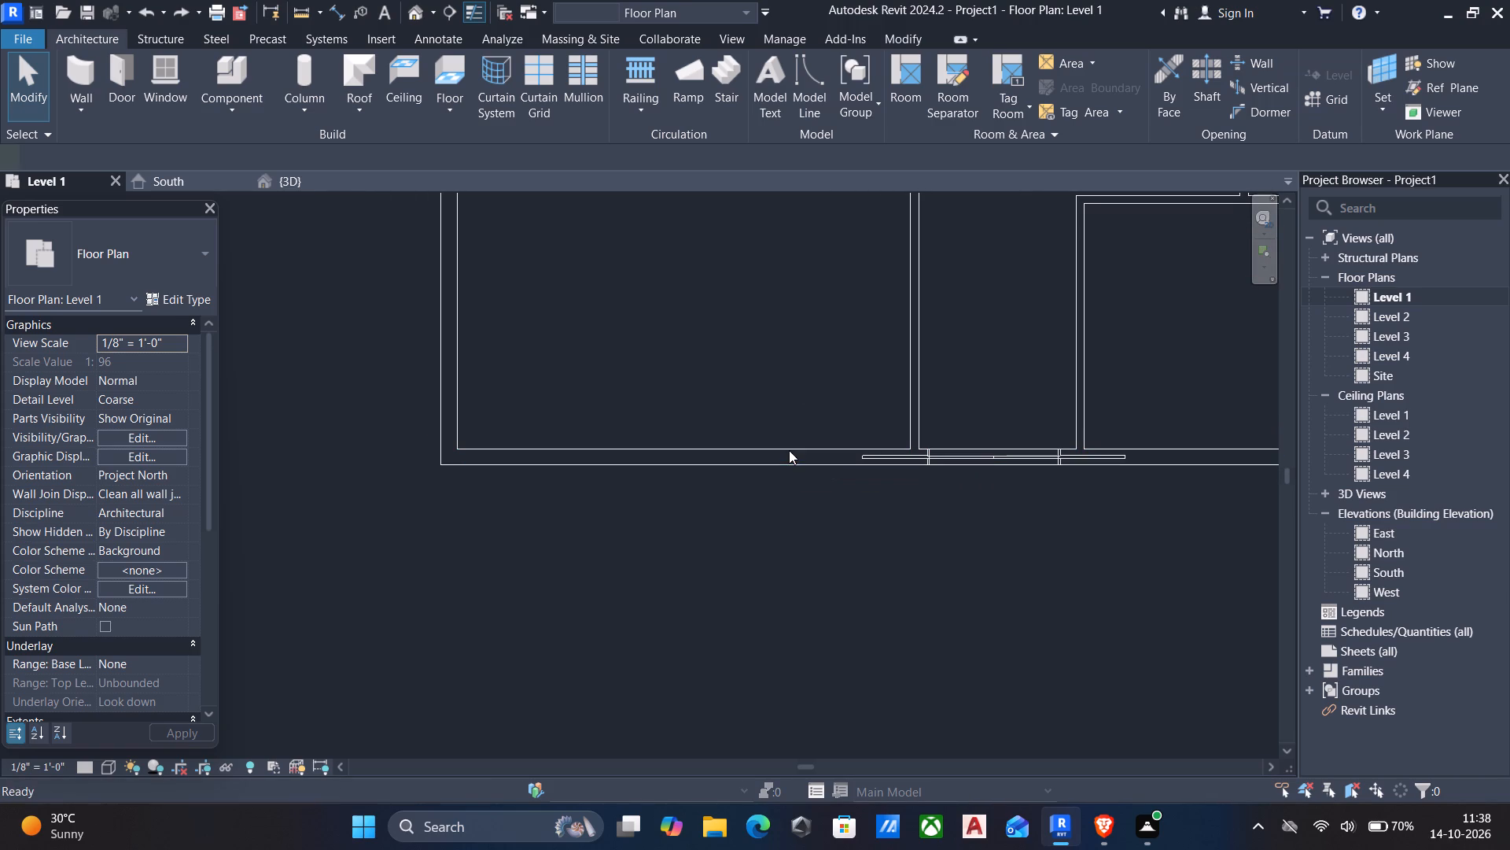
{"action": "left_click", "coordinate": [122, 250]}
{"action": "scroll", "coordinate": [101, 318], "scroll_direction": "down", "scroll_amount": 5}
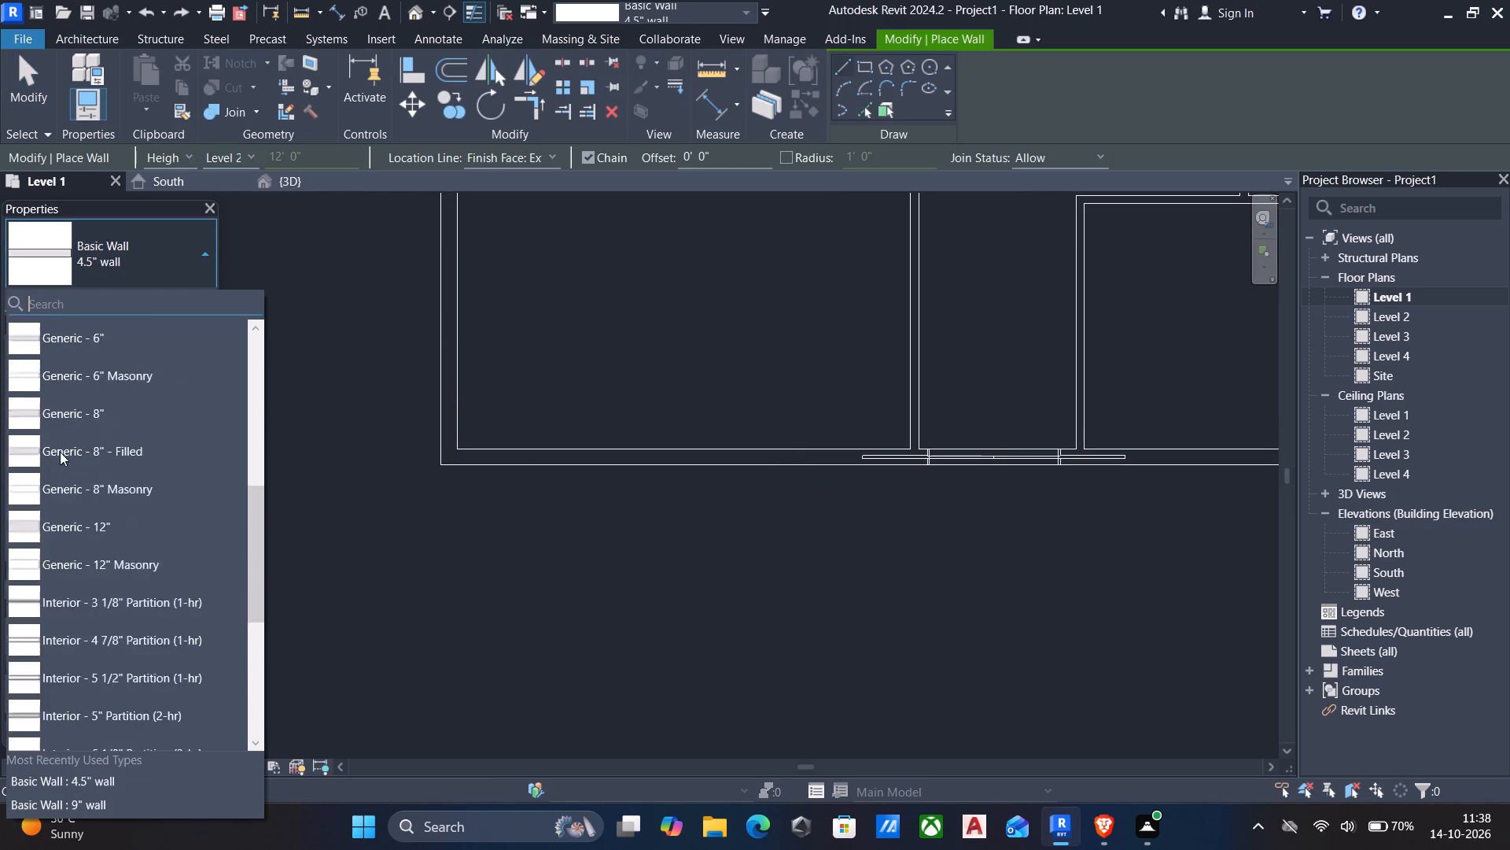
{"action": "scroll", "coordinate": [60, 452], "scroll_direction": "down", "scroll_amount": 10}
{"action": "left_click", "coordinate": [77, 556]}
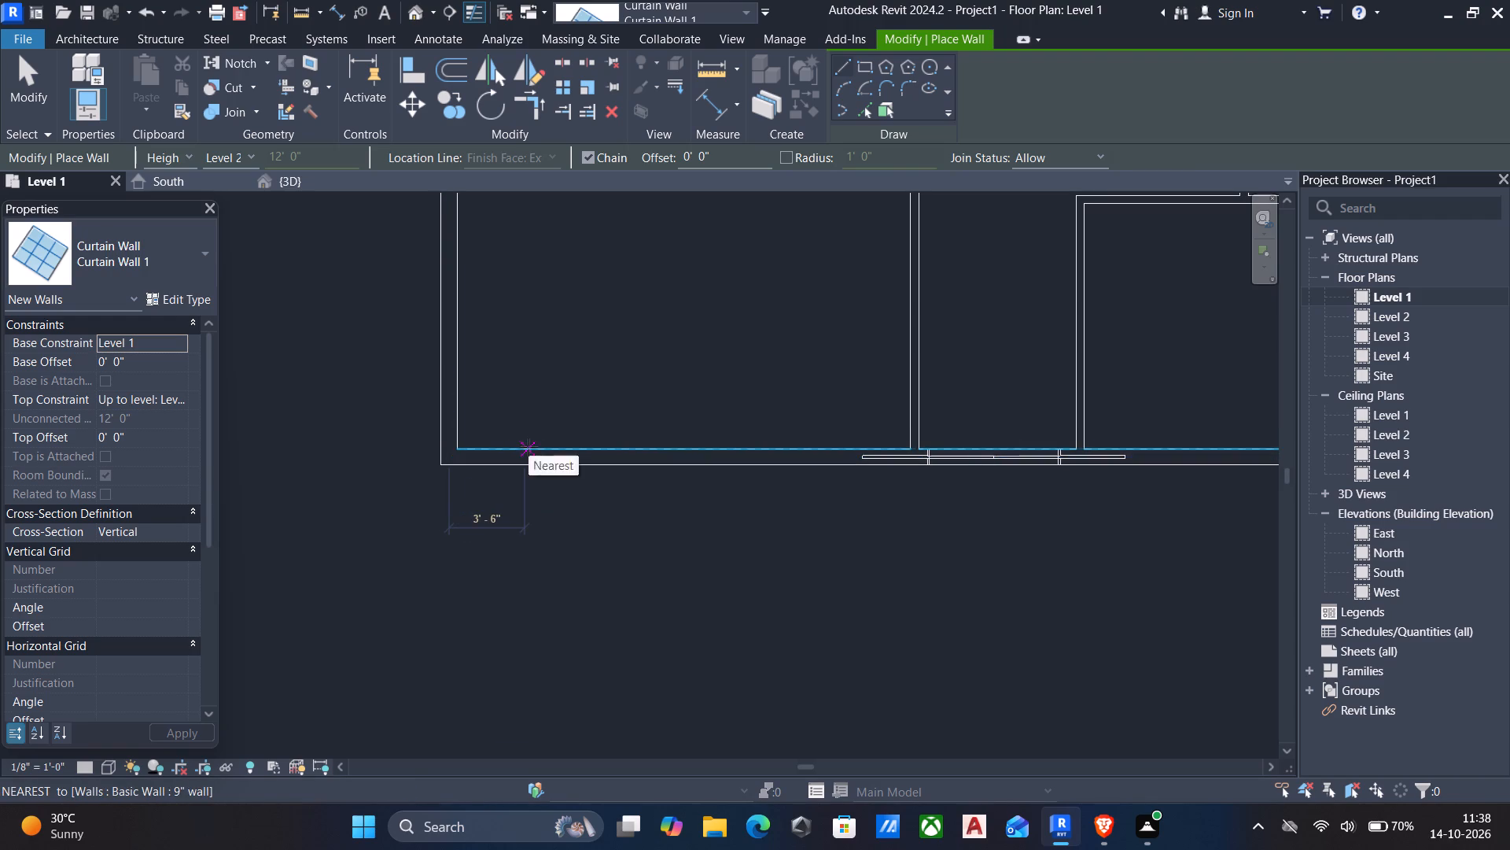
{"action": "left_click", "coordinate": [547, 455]}
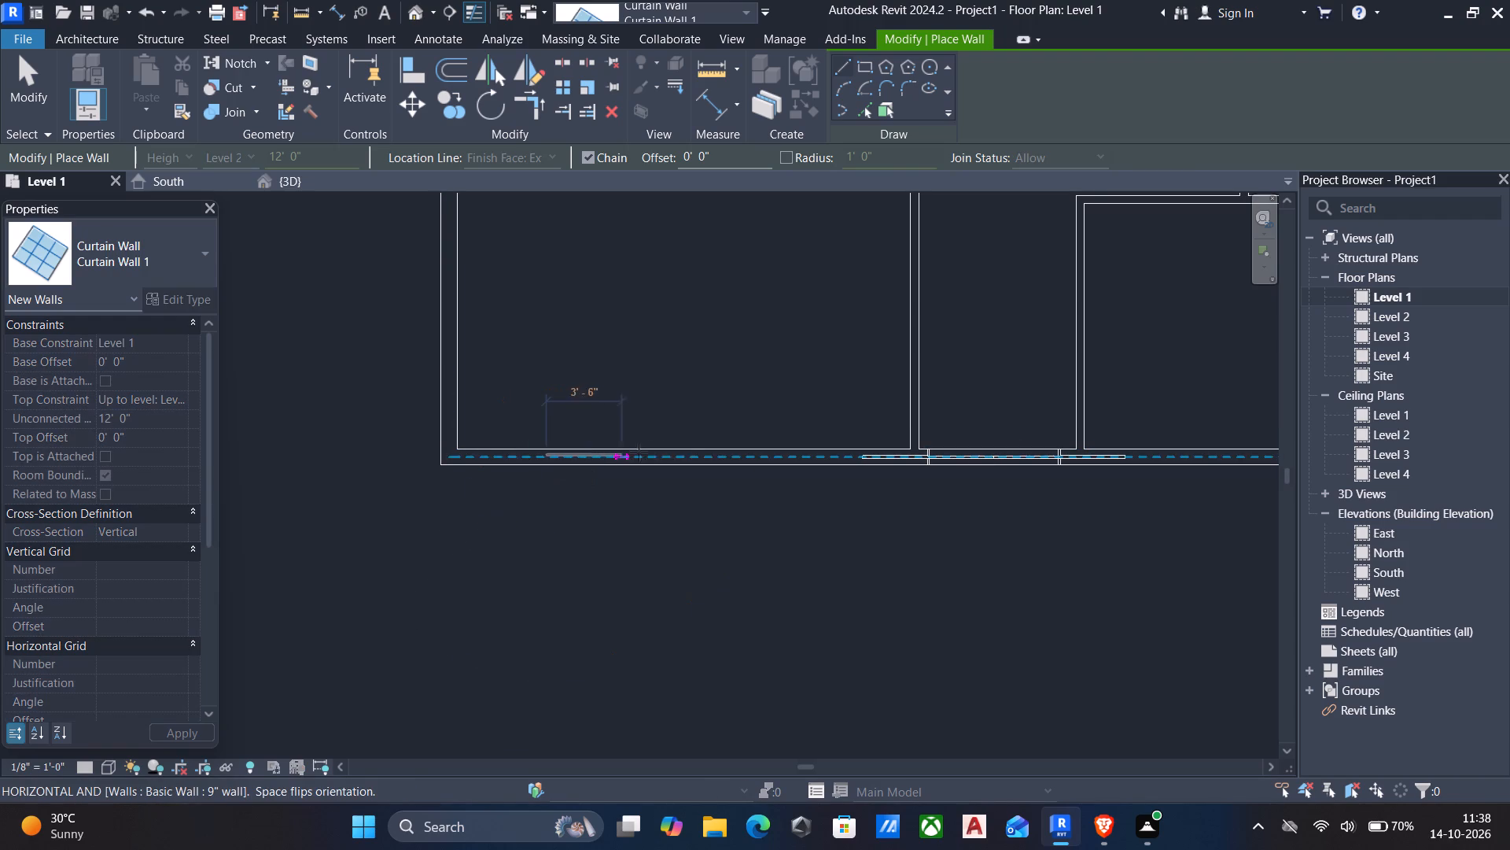
{"action": "left_click", "coordinate": [757, 451]}
{"action": "key", "text": "Escape"}
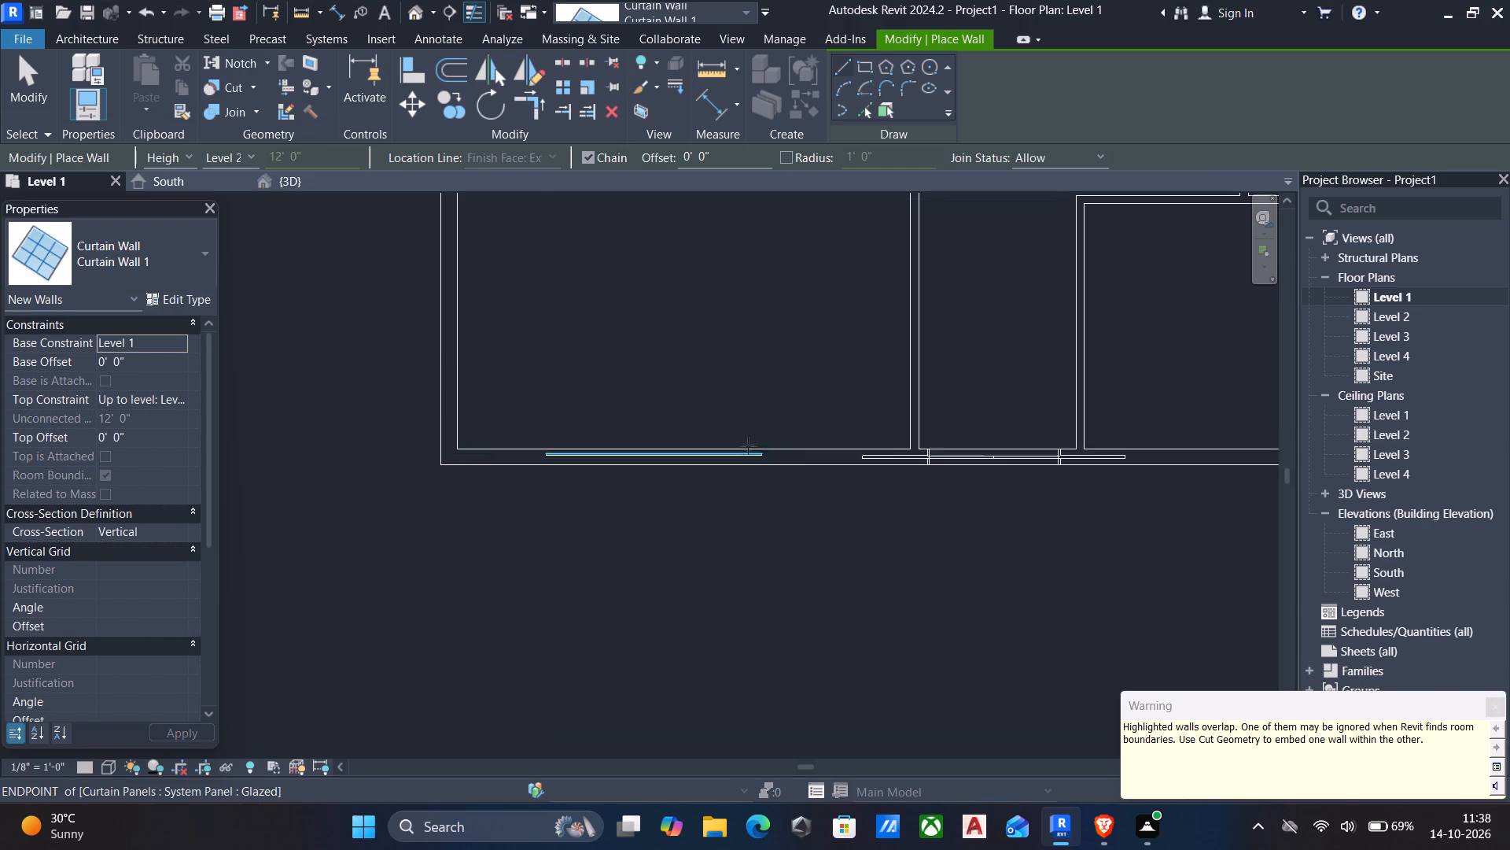
Draw a 6' Curtain Wall 1 westward within the south wall of the southeast room, starting 5'-0" from the east wall's centreline.
{"action": "scroll", "coordinate": [747, 445], "scroll_direction": "down", "scroll_amount": 4}
{"action": "middle_click_drag", "start_coordinate": [836, 451], "coordinate": [585, 450]}
{"action": "scroll", "coordinate": [585, 450], "scroll_direction": "down", "scroll_amount": 1}
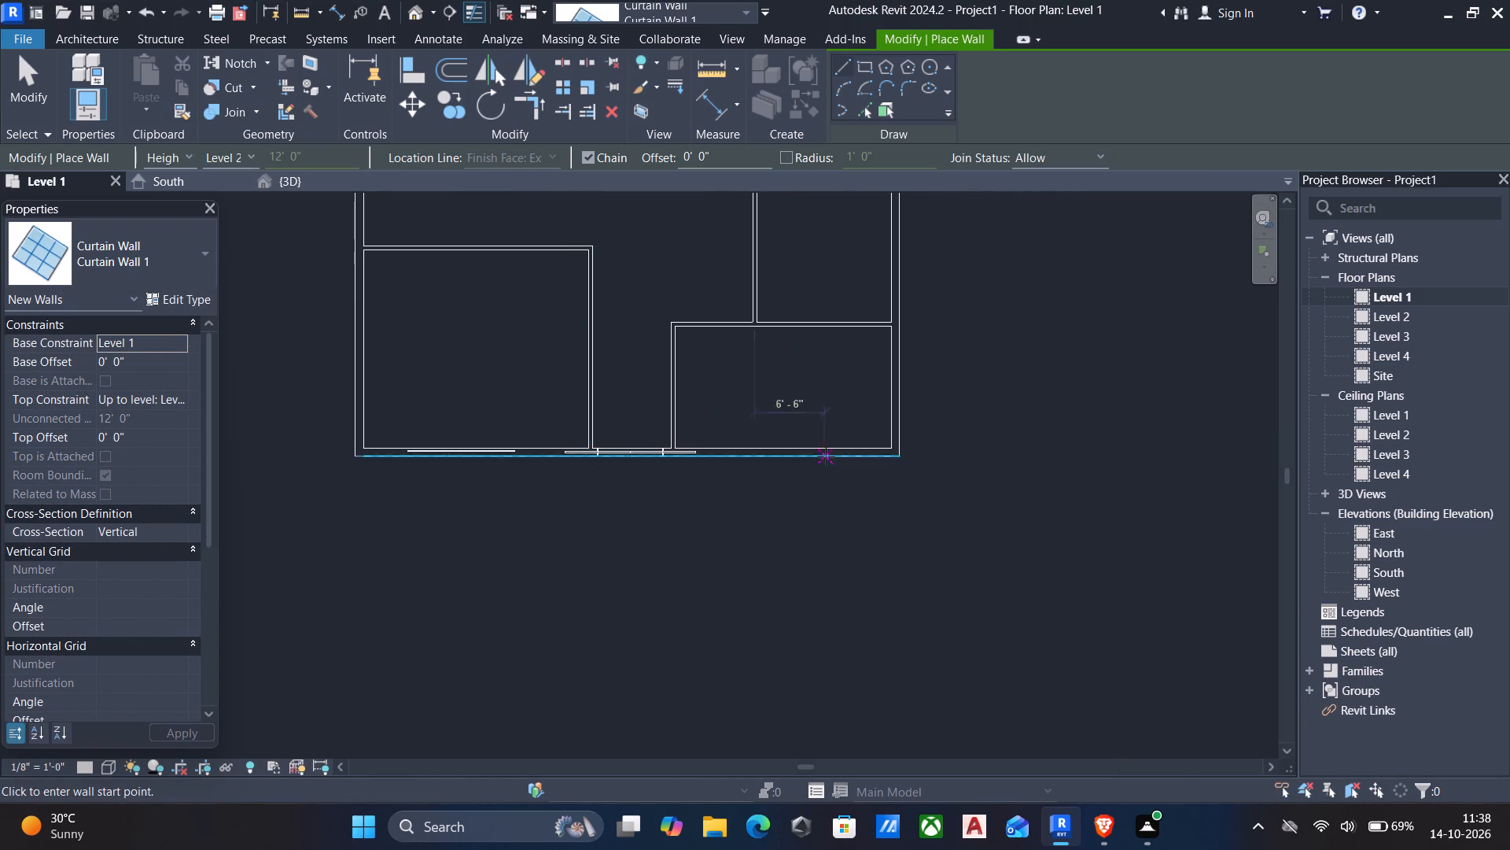
{"action": "scroll", "coordinate": [826, 453], "scroll_direction": "up", "scroll_amount": 5}
{"action": "left_click", "coordinate": [861, 451]}
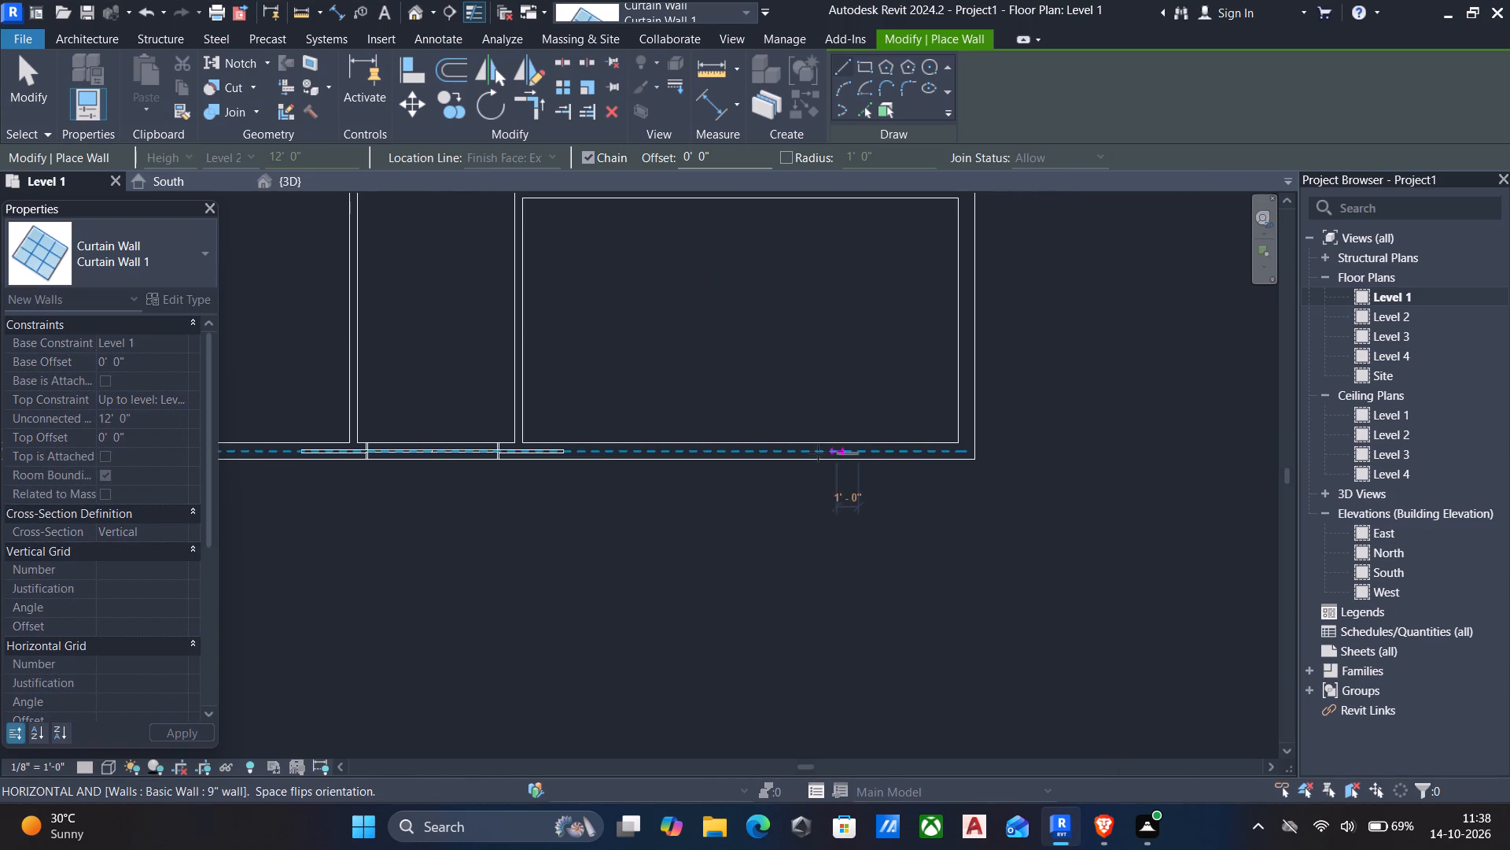
{"action": "left_click", "coordinate": [733, 450]}
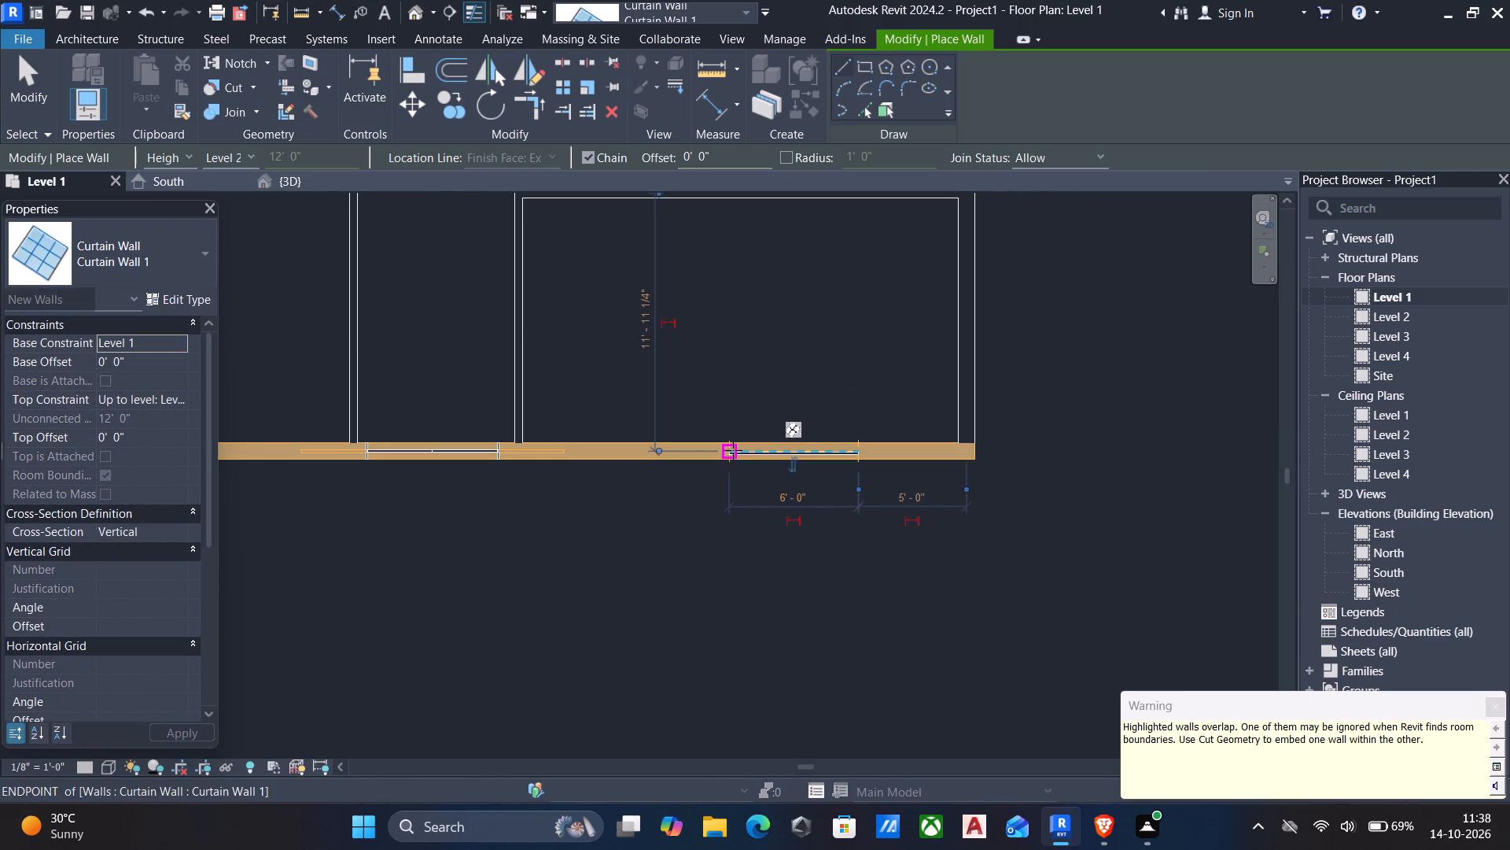
{"action": "key", "text": "Escape"}
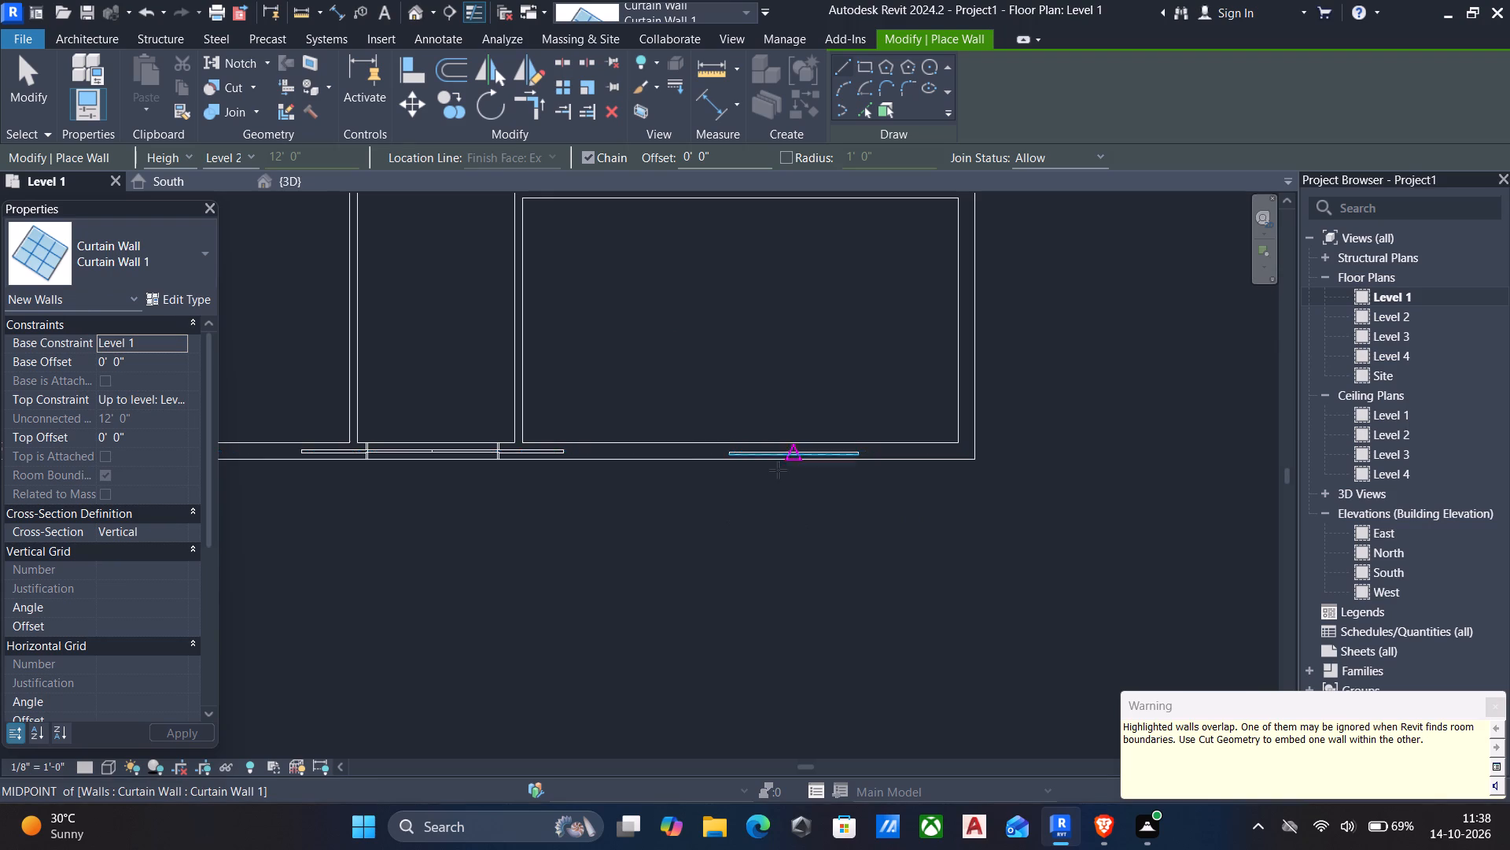
Cut the 9" south wall's geometry with the 6' curtain wall and with the 10' curtain wall.
{"action": "left_click", "coordinate": [217, 87]}
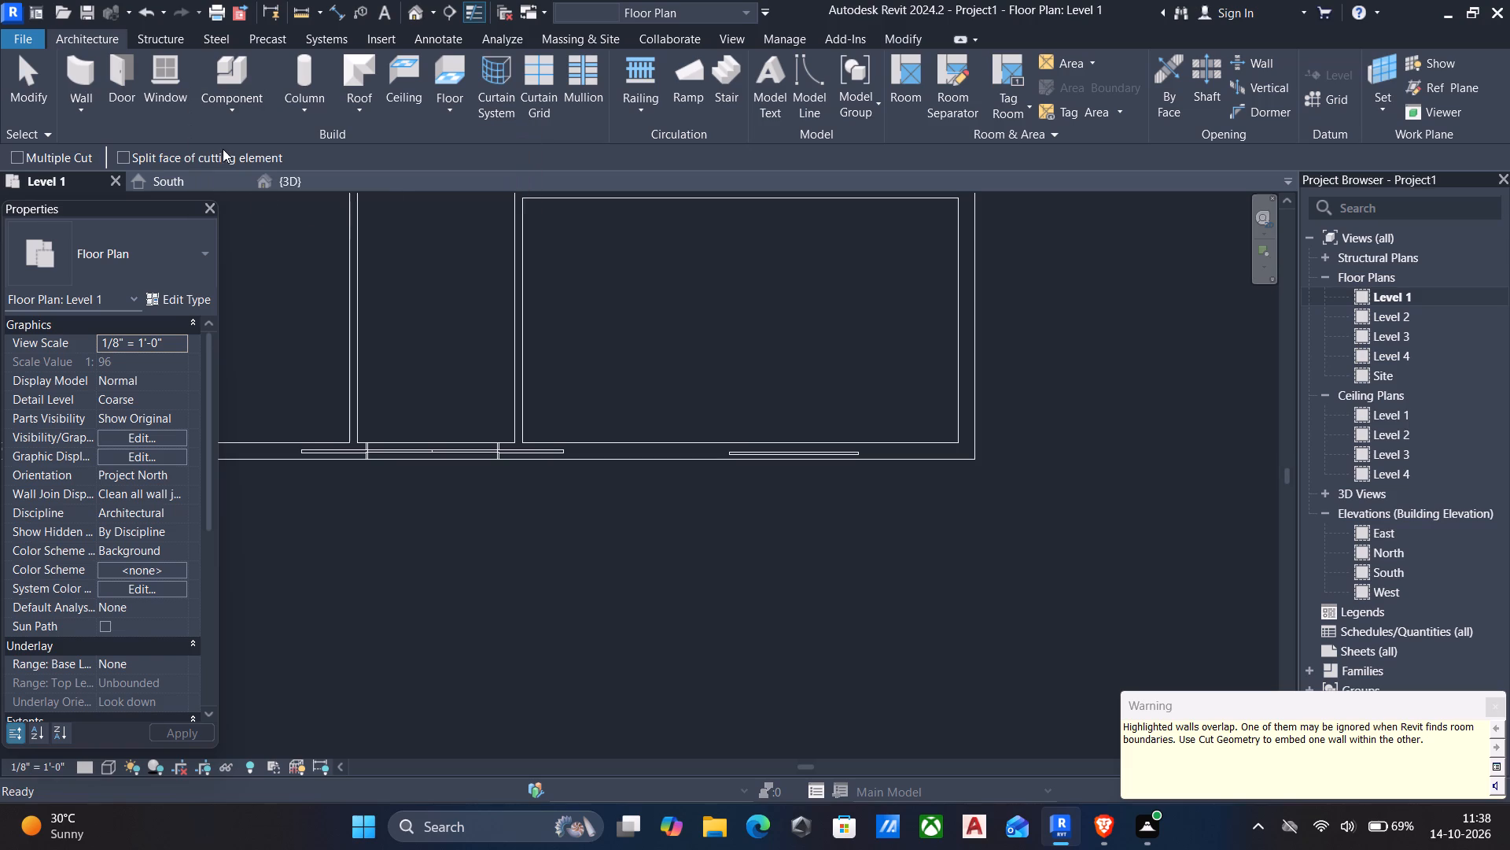
{"action": "left_click", "coordinate": [928, 456]}
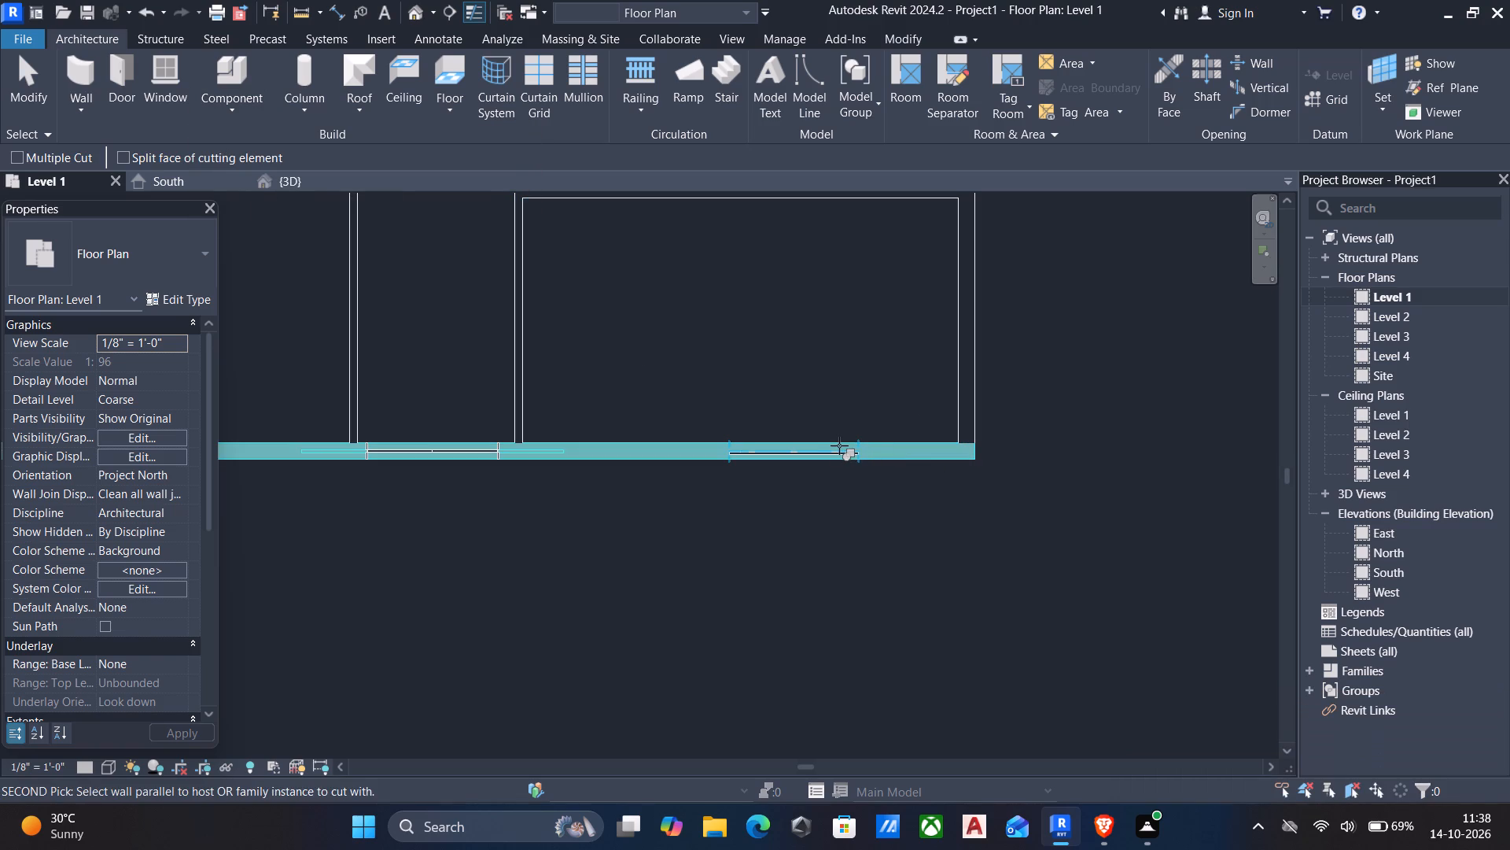
{"action": "left_click", "coordinate": [839, 448]}
{"action": "scroll", "coordinate": [820, 478], "scroll_direction": "down", "scroll_amount": 4}
{"action": "middle_click_drag", "start_coordinate": [820, 482], "coordinate": [1051, 400]}
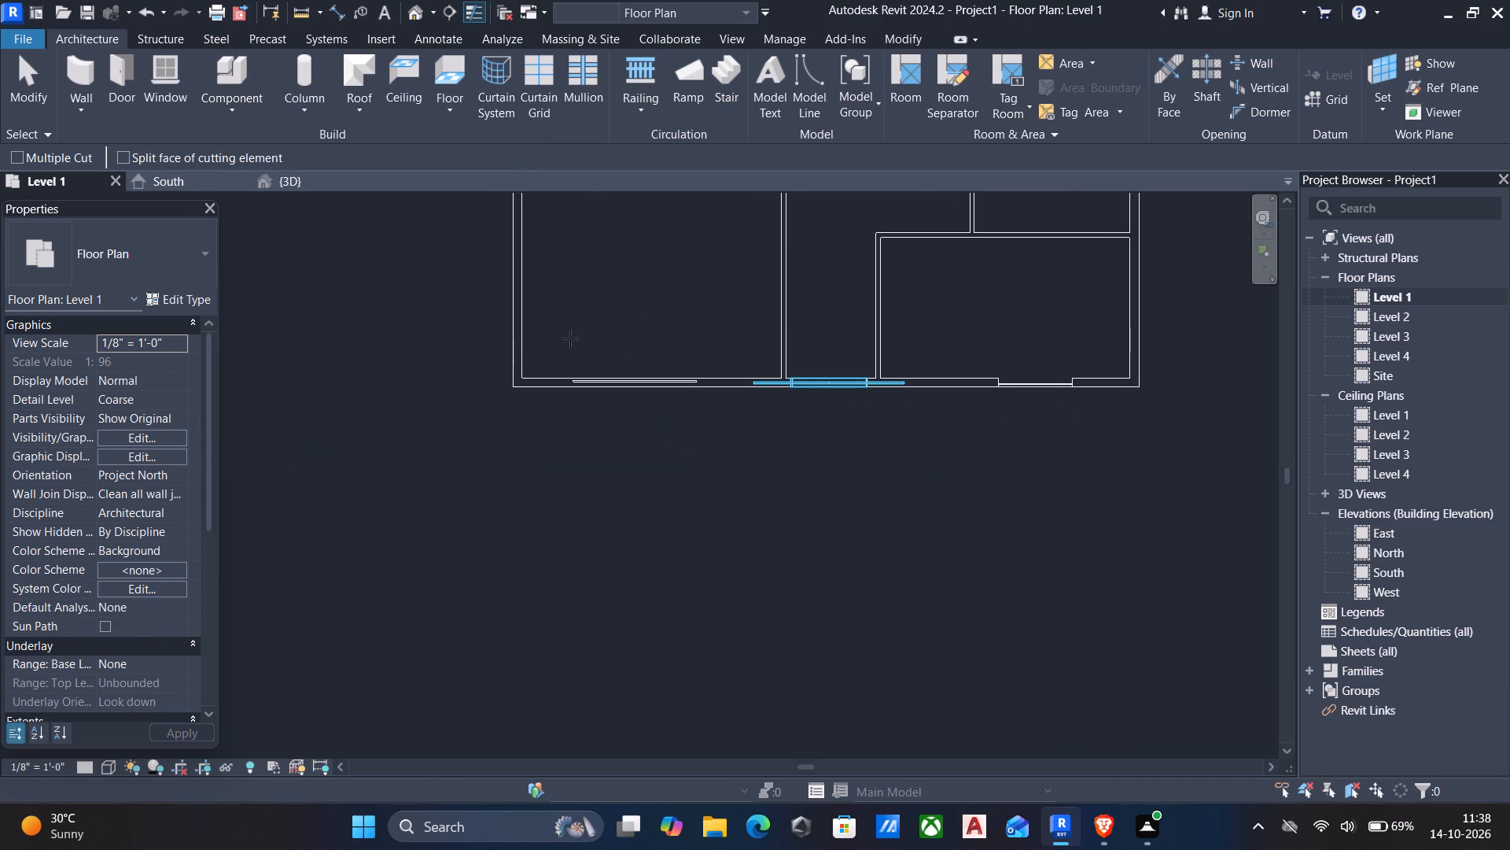
{"action": "scroll", "coordinate": [562, 377], "scroll_direction": "up", "scroll_amount": 3}
{"action": "left_click", "coordinate": [564, 379]}
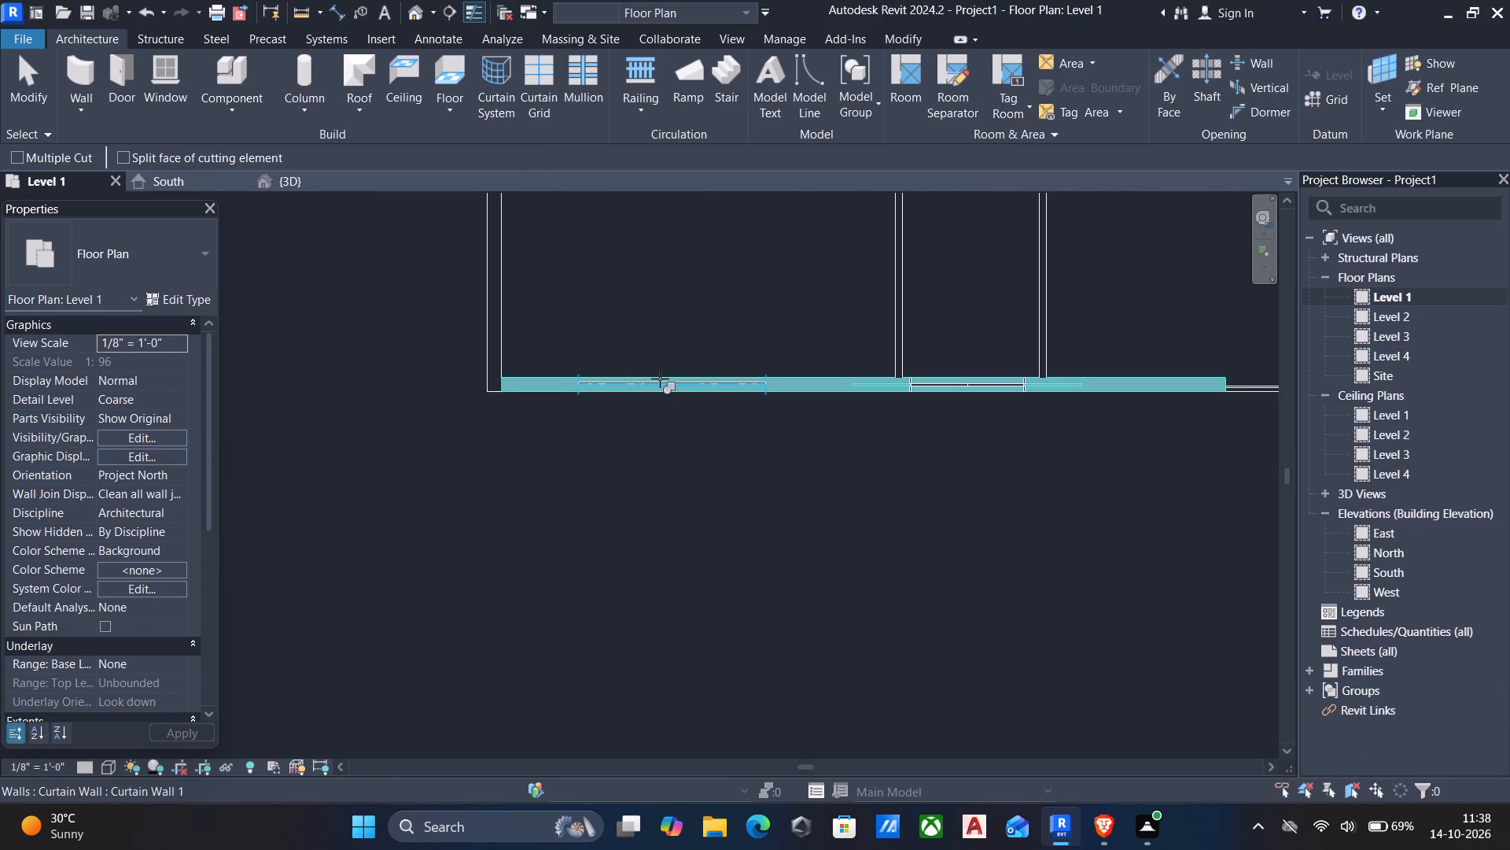
{"action": "left_click", "coordinate": [660, 379]}
{"action": "key", "text": "Escape"}
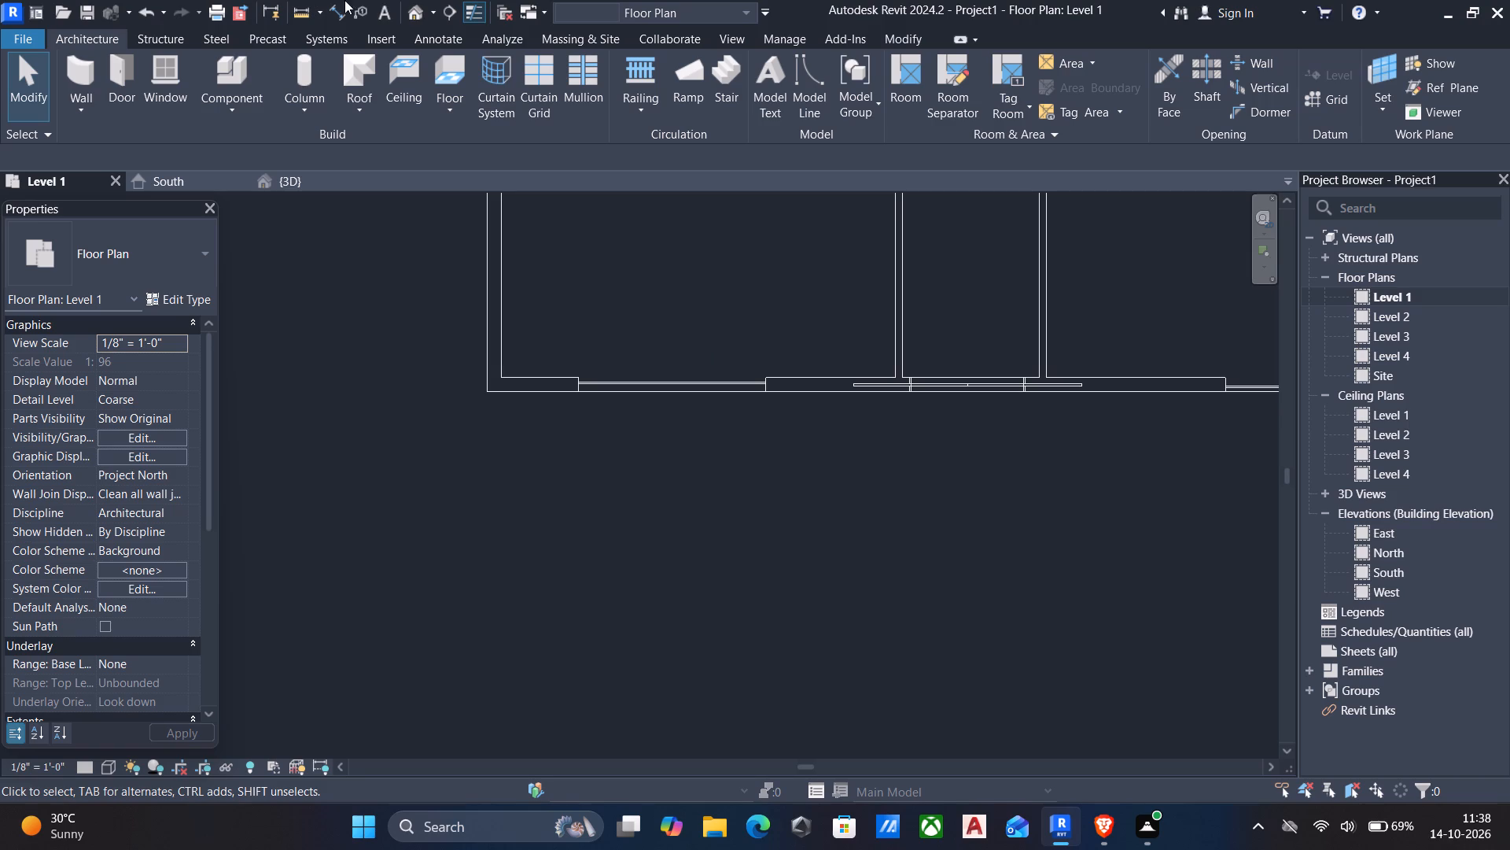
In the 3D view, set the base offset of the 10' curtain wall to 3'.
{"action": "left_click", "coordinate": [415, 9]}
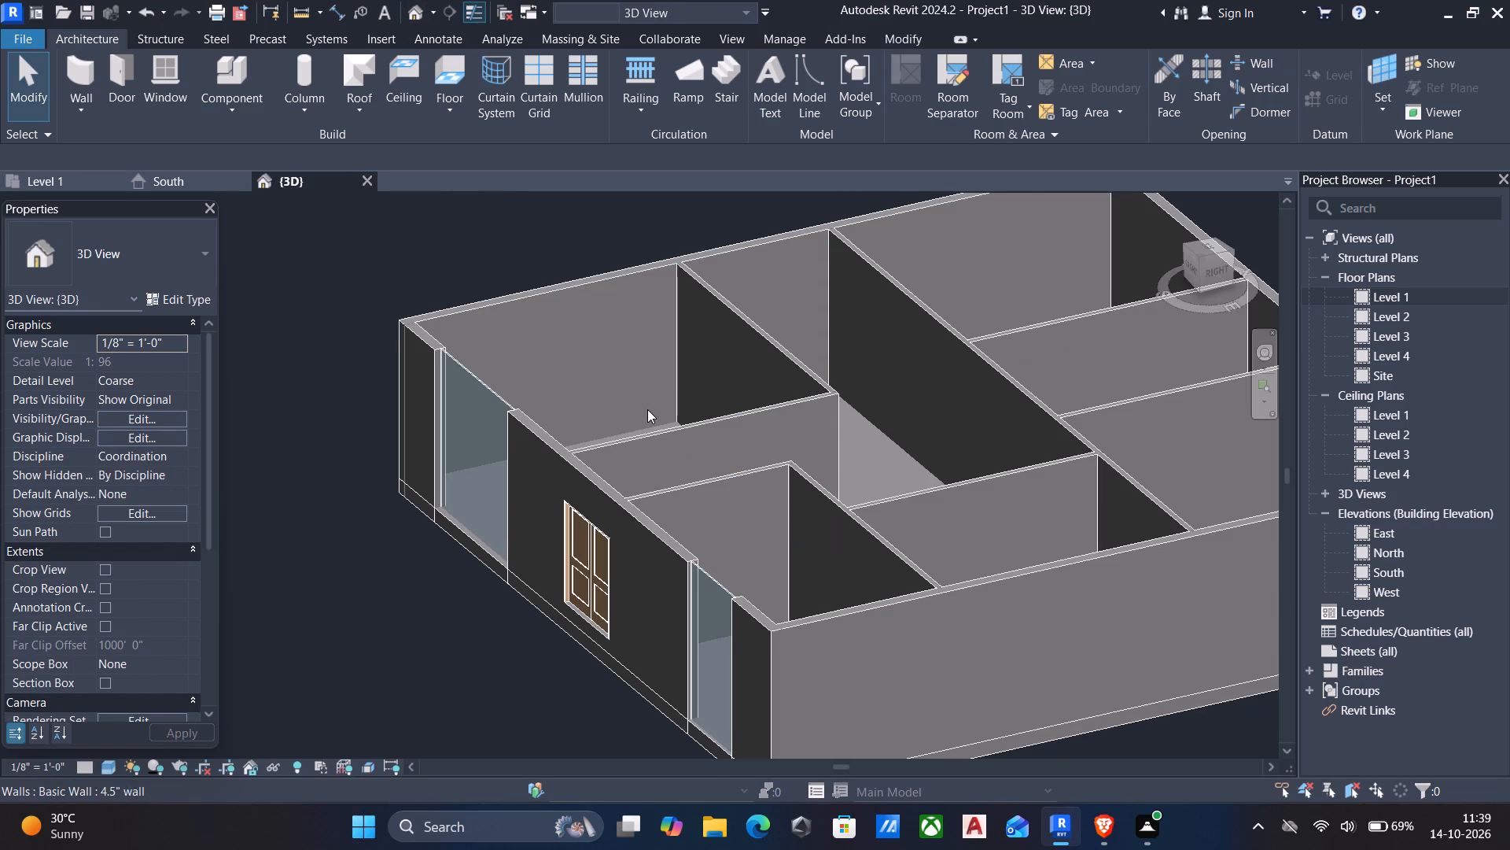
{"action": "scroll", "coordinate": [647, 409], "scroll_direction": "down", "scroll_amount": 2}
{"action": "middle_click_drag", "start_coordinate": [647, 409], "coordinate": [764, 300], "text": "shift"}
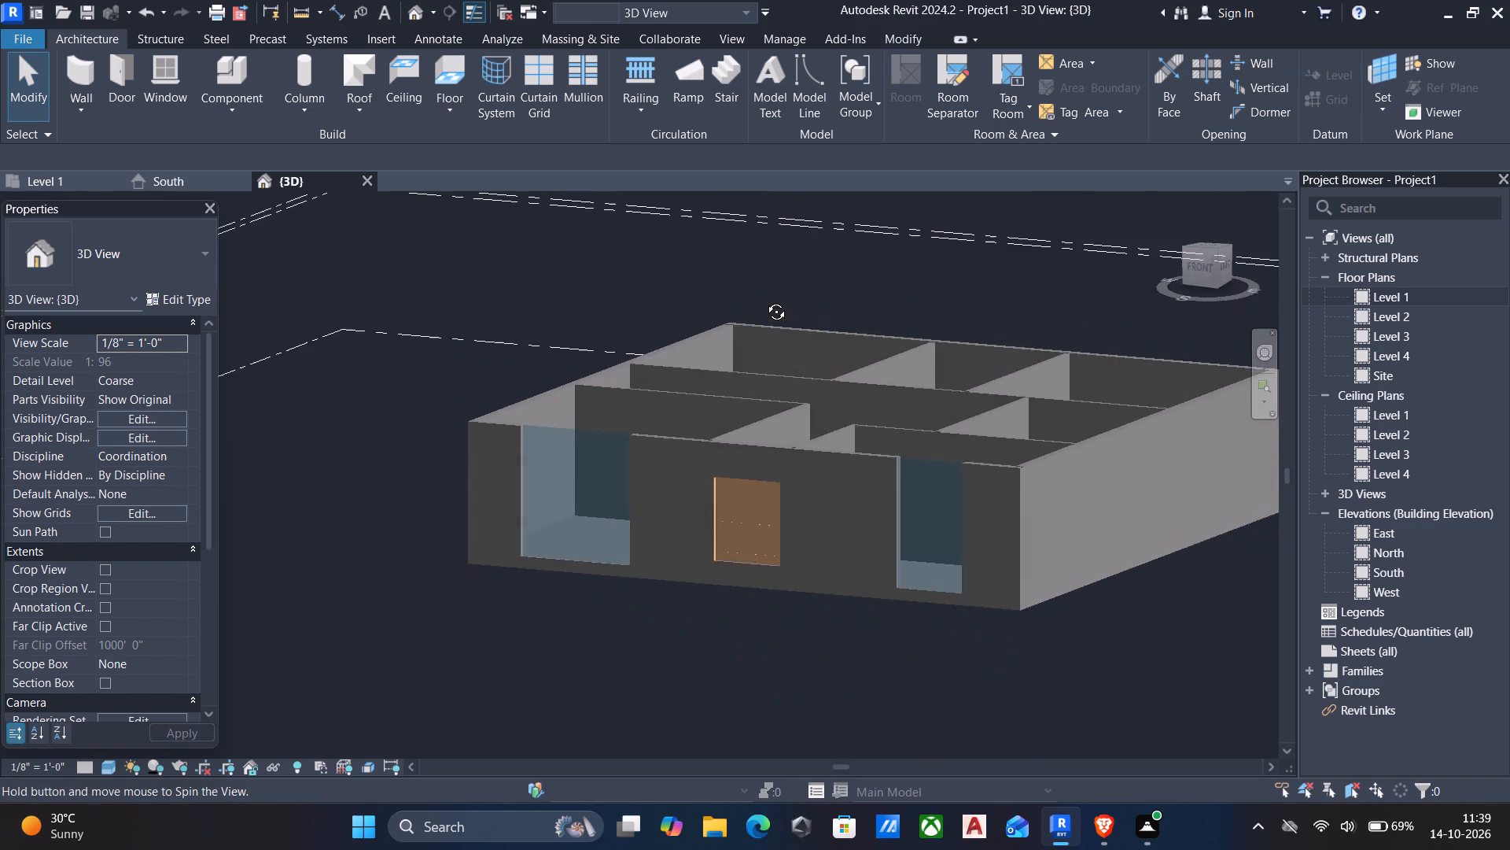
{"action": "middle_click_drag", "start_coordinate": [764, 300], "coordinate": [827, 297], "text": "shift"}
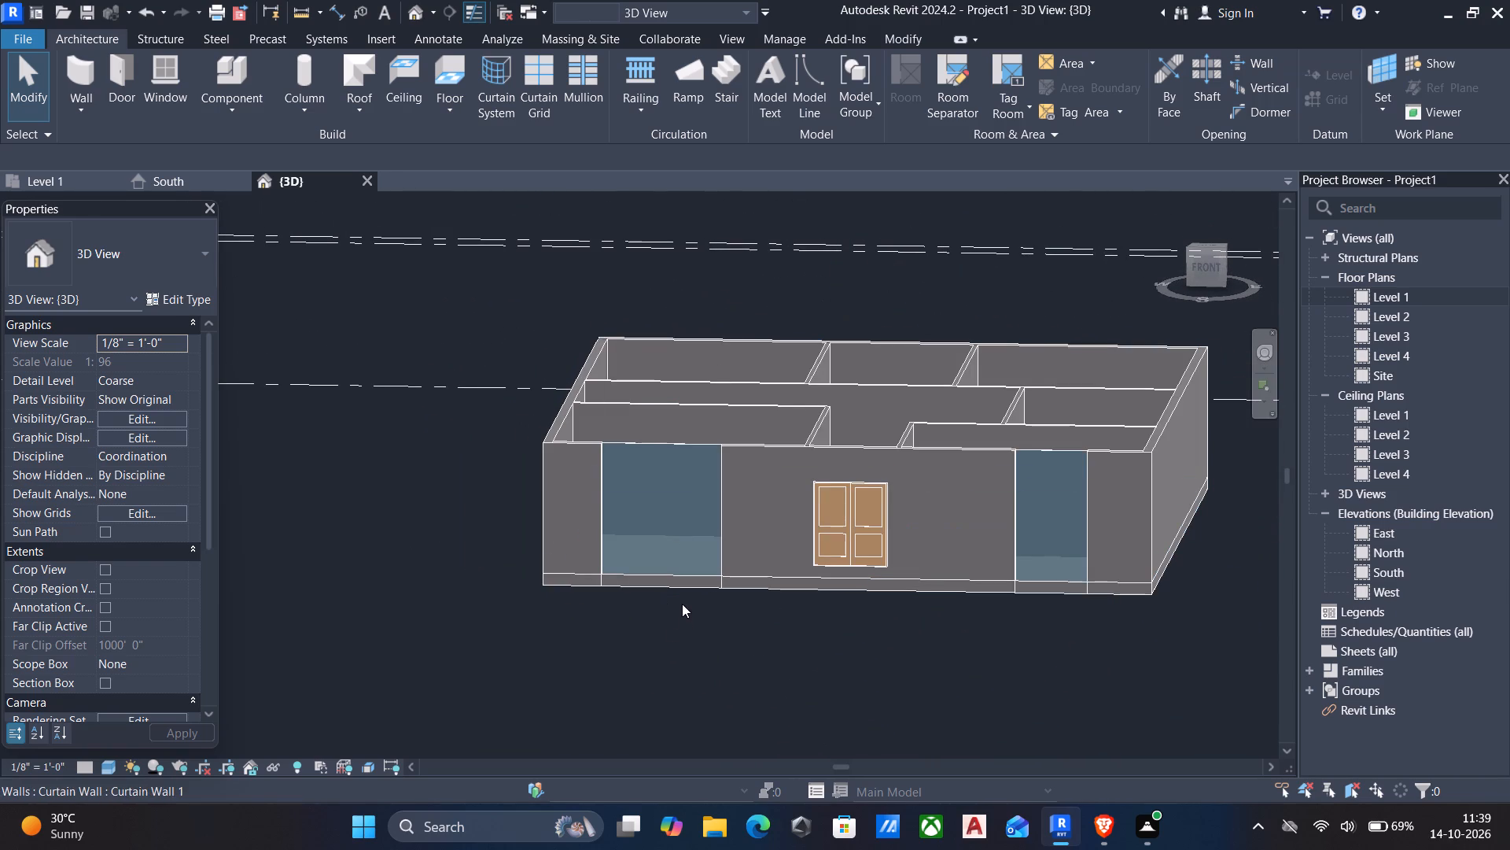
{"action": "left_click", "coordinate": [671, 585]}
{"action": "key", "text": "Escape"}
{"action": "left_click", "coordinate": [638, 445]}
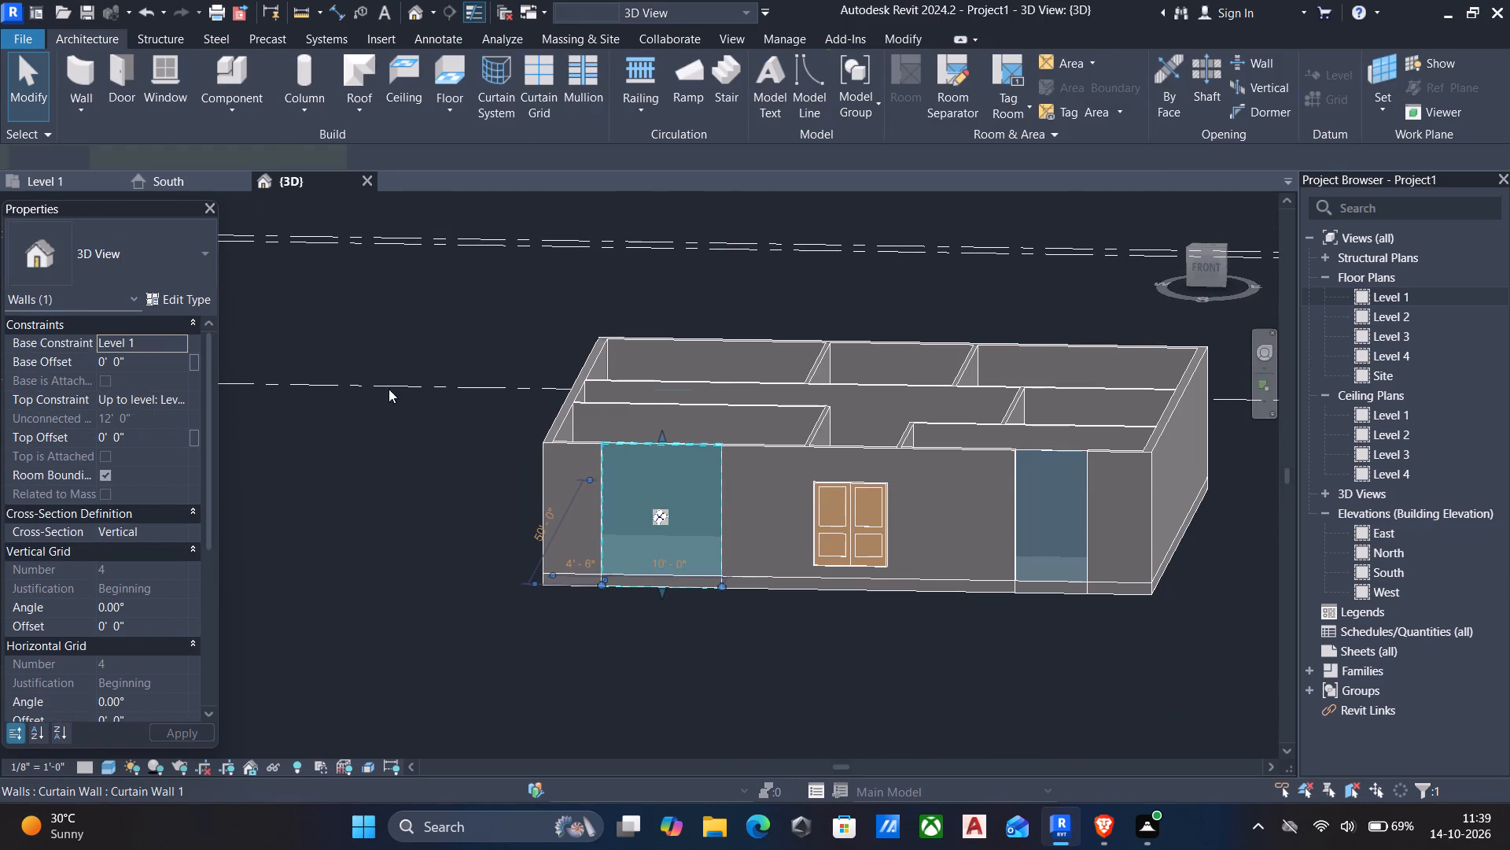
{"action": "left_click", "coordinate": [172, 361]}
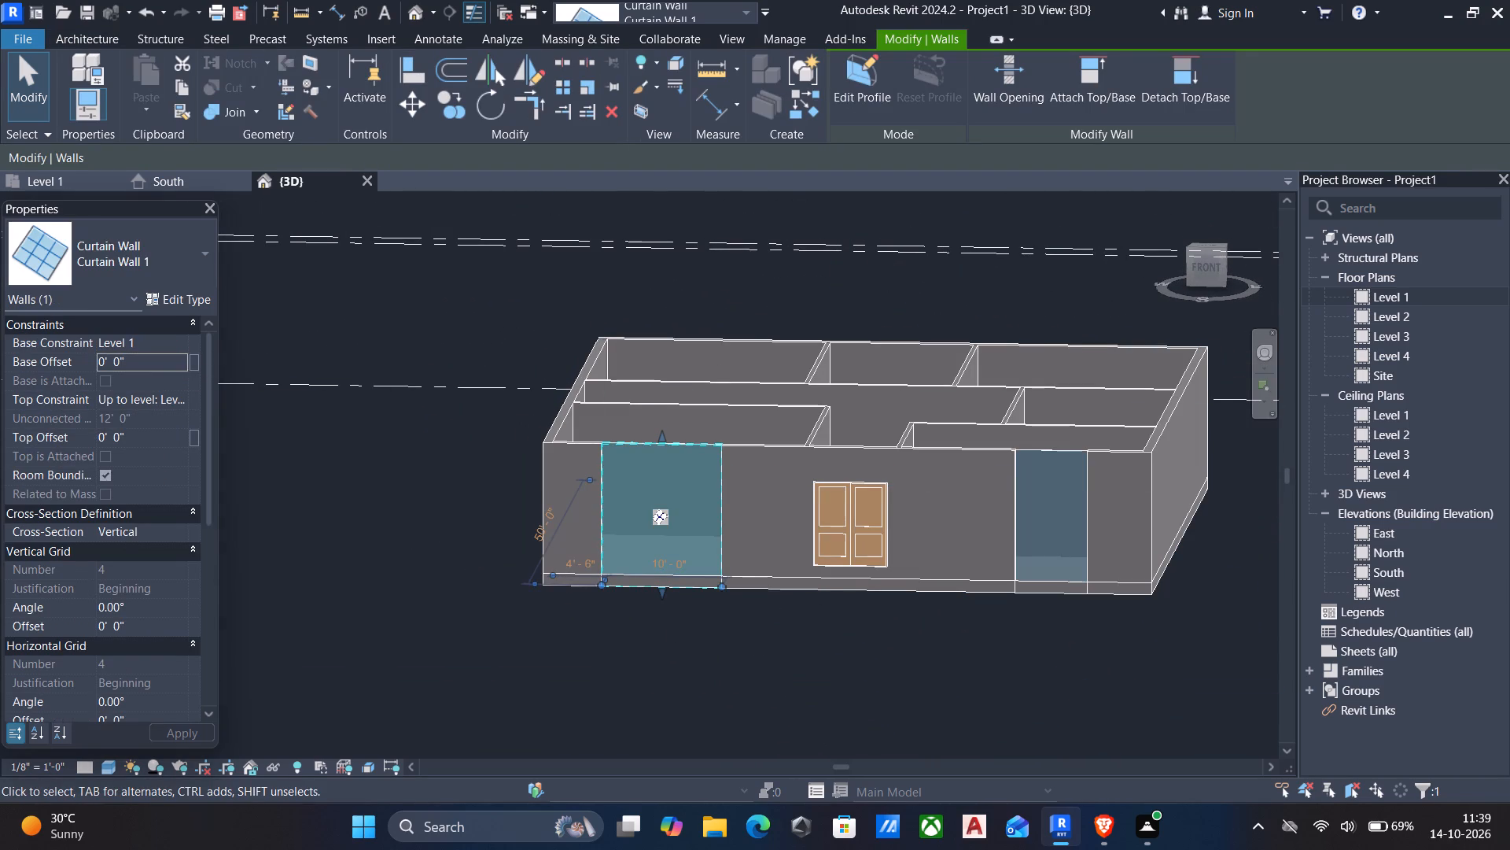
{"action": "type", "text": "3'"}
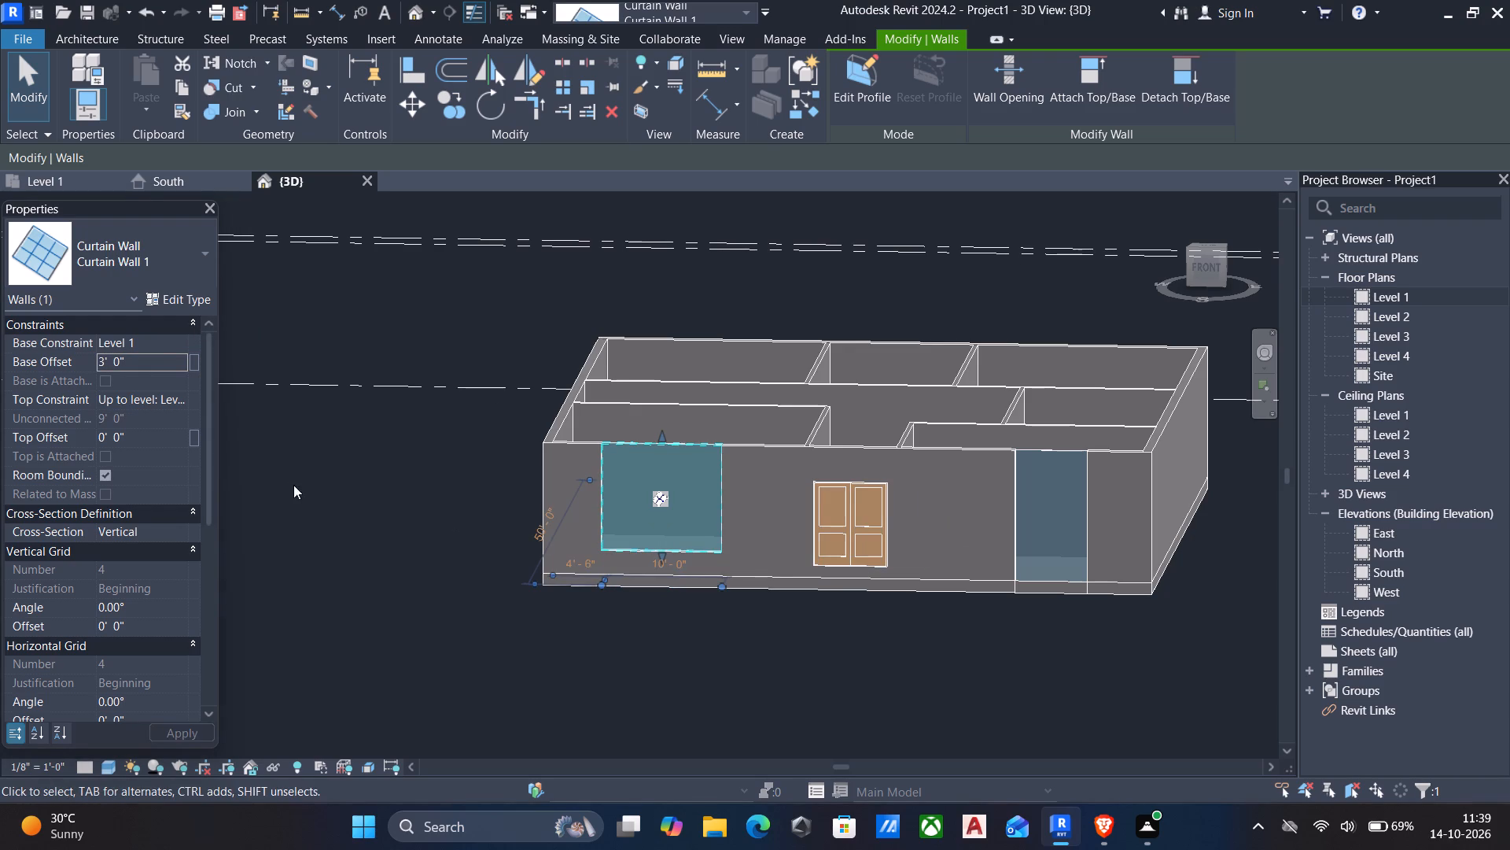
Set the 10' curtain wall's base offset to 2'-3", keeping its base constraint at Level 1.
{"action": "left_click", "coordinate": [176, 342]}
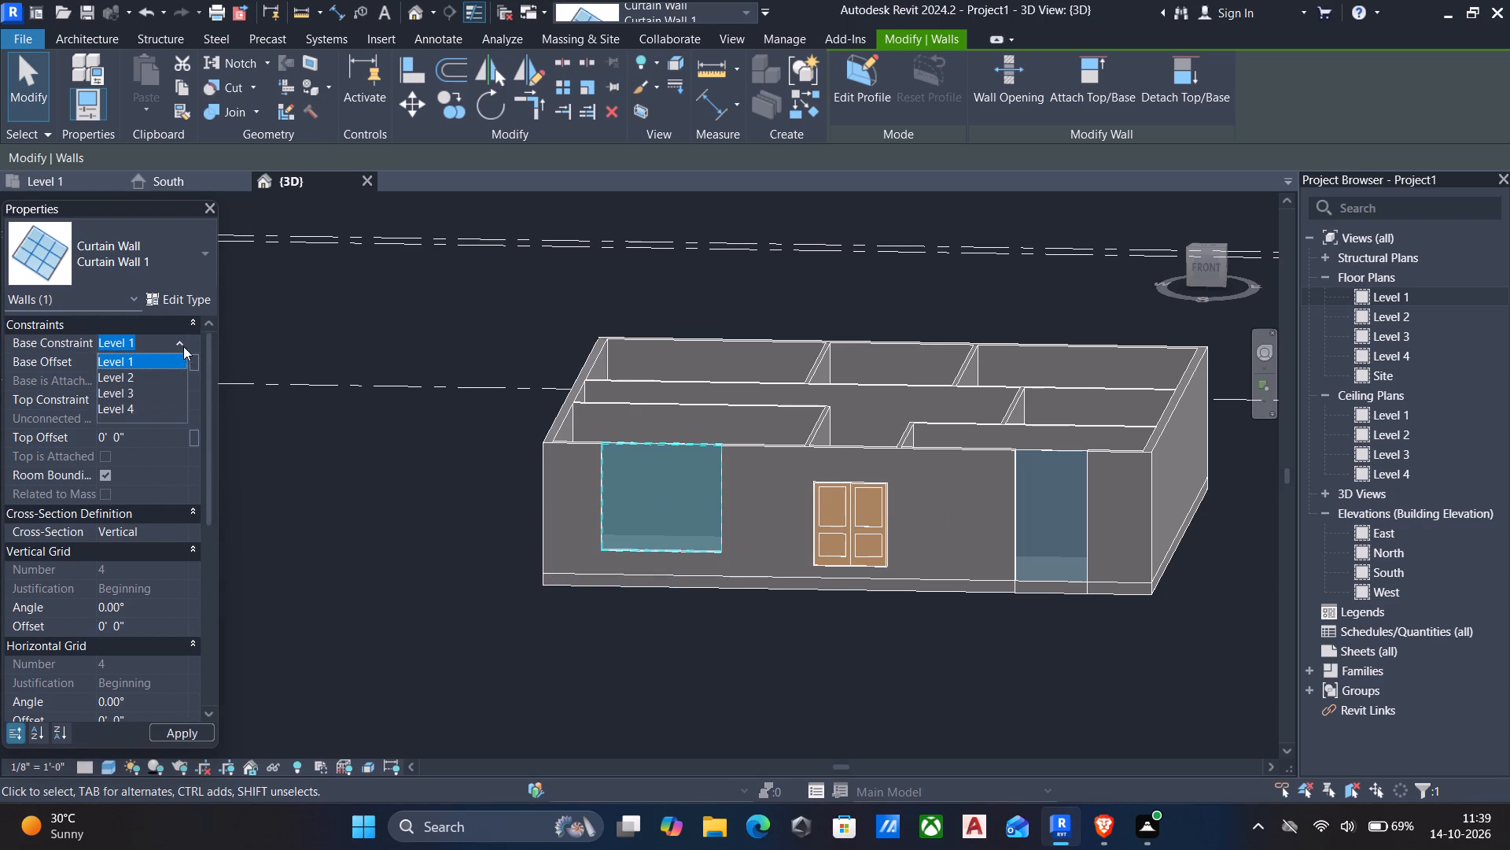
{"action": "left_click", "coordinate": [181, 343]}
{"action": "left_click", "coordinate": [160, 371]}
{"action": "type", "text": "2'"}
{"action": "key", "text": "3"}
{"action": "key", "text": "shift+quotedbl"}
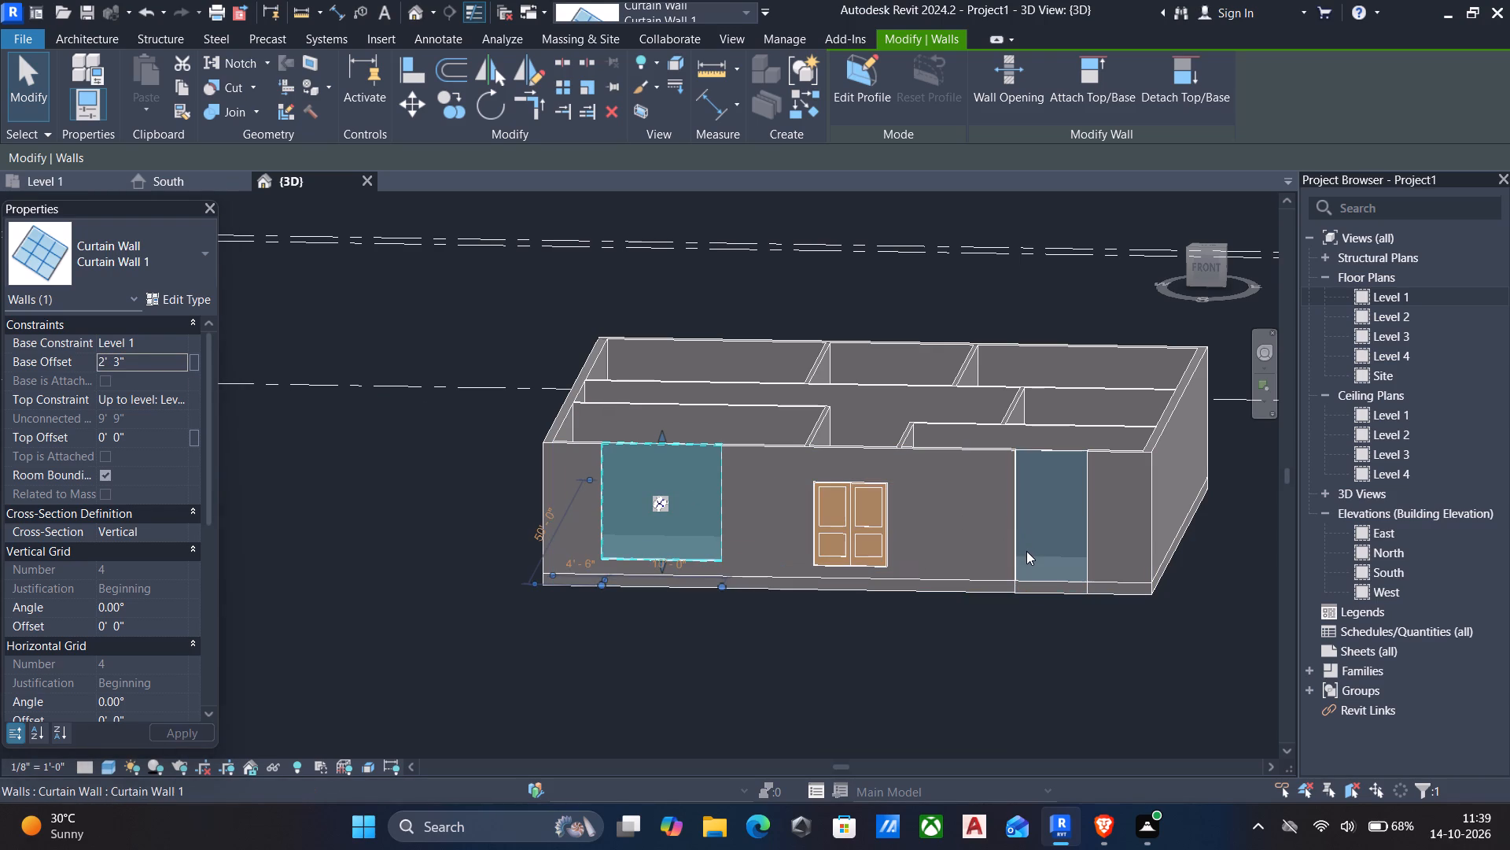
Set the base offset of the 6' curtain wall in the south facade to 4'.
{"action": "left_click", "coordinate": [1045, 451]}
{"action": "left_click", "coordinate": [175, 362]}
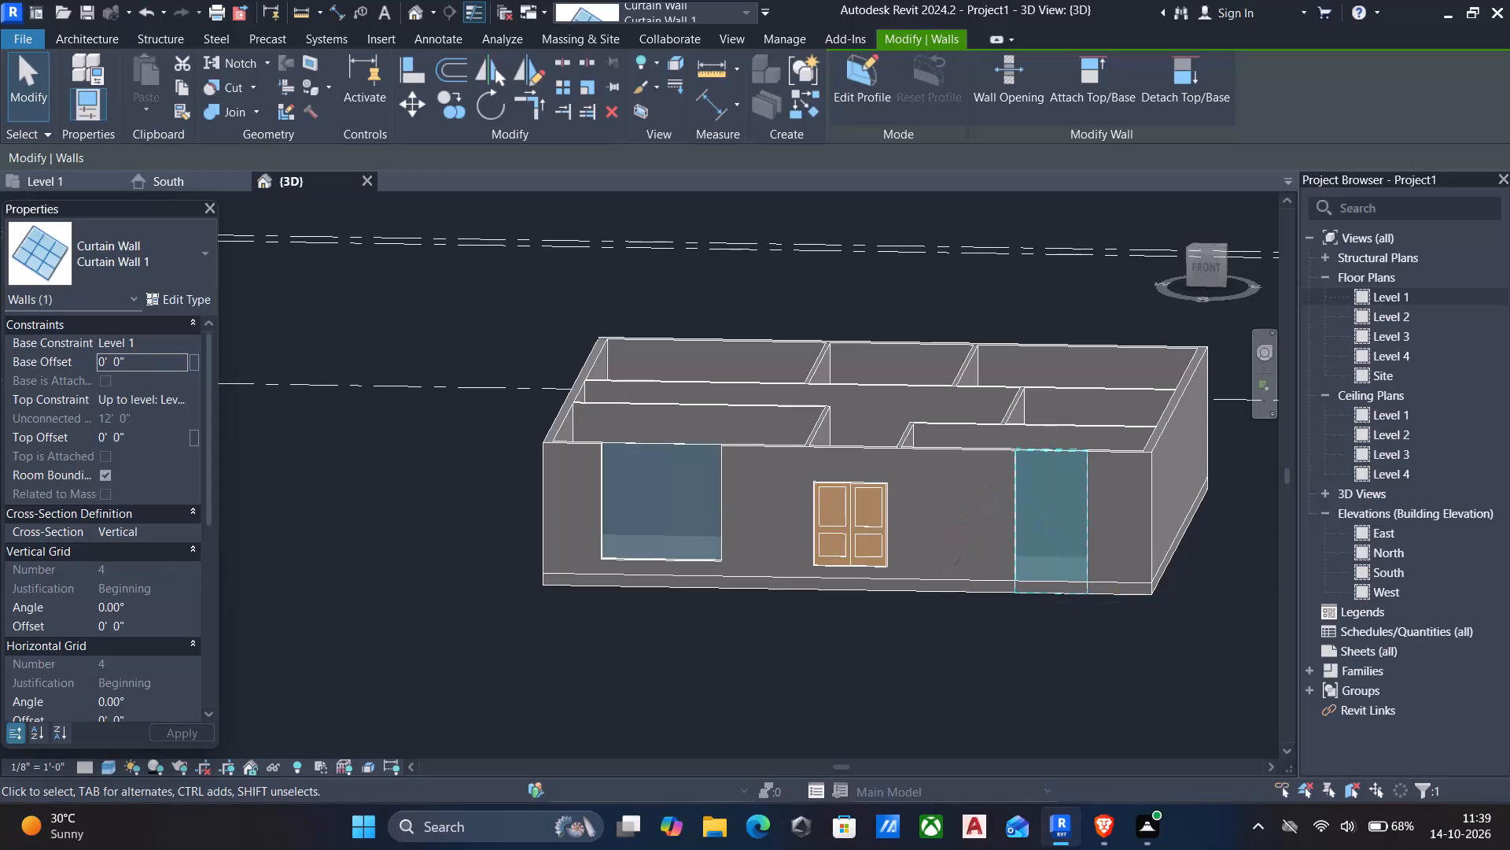
{"action": "type", "text": "4'"}
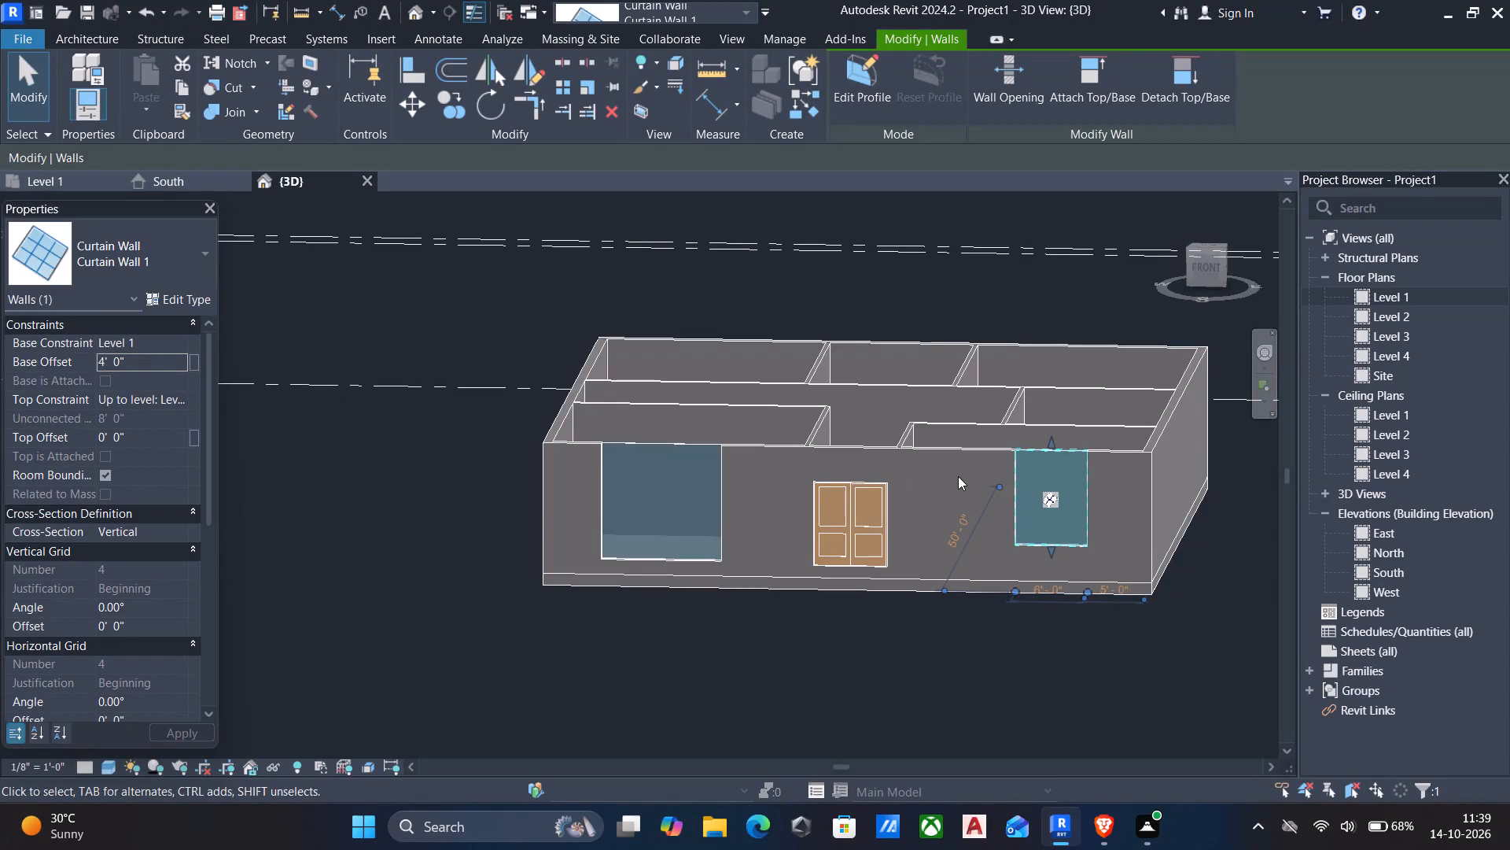
{"action": "key", "text": "Escape"}
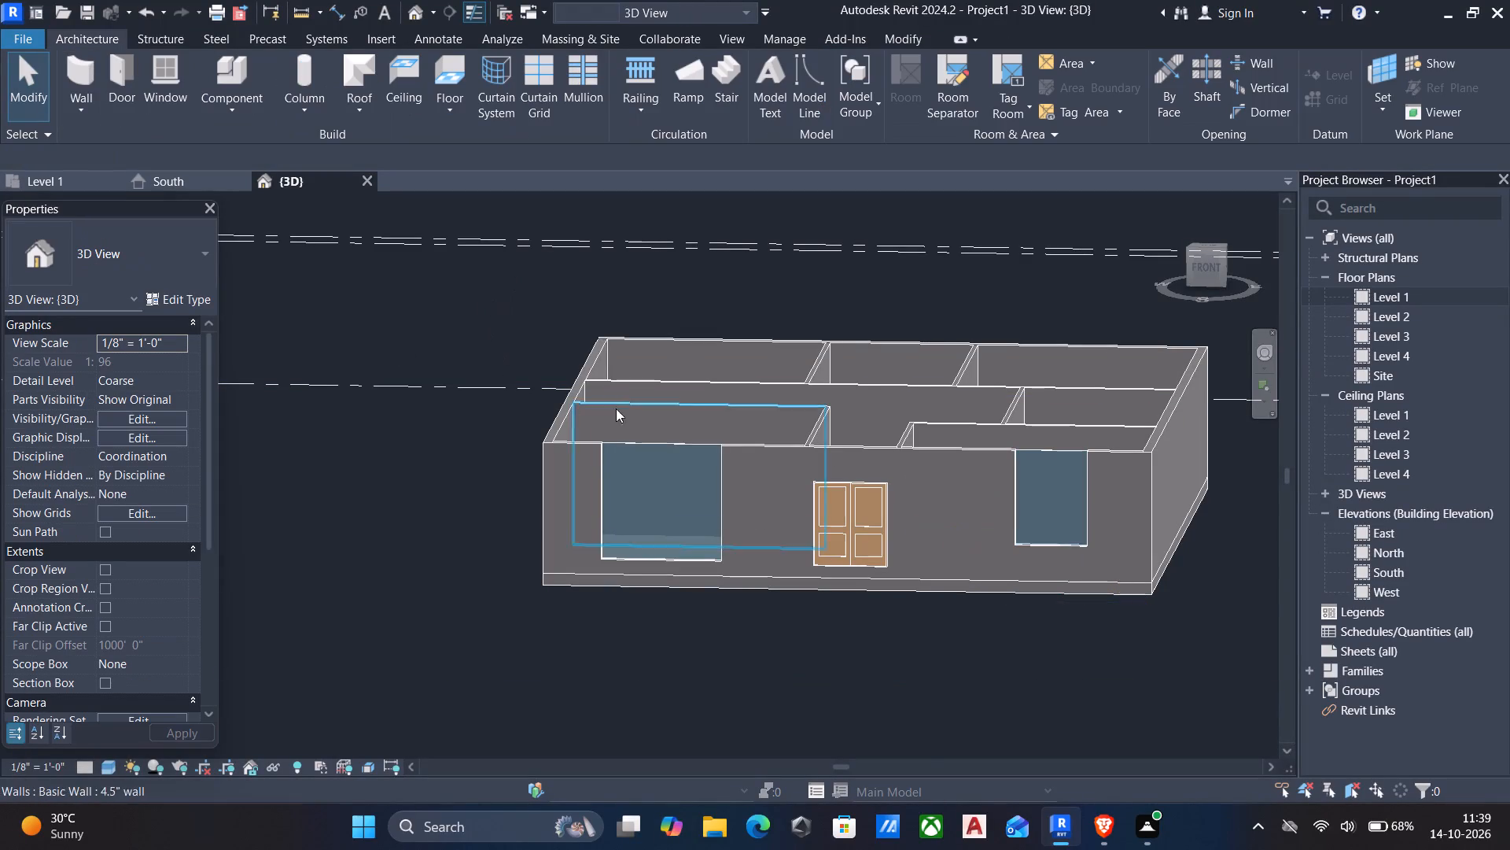
Set the 10' curtain wall's top offset to -1', keeping its top constraint up to Level 2.
{"action": "left_click", "coordinate": [676, 438]}
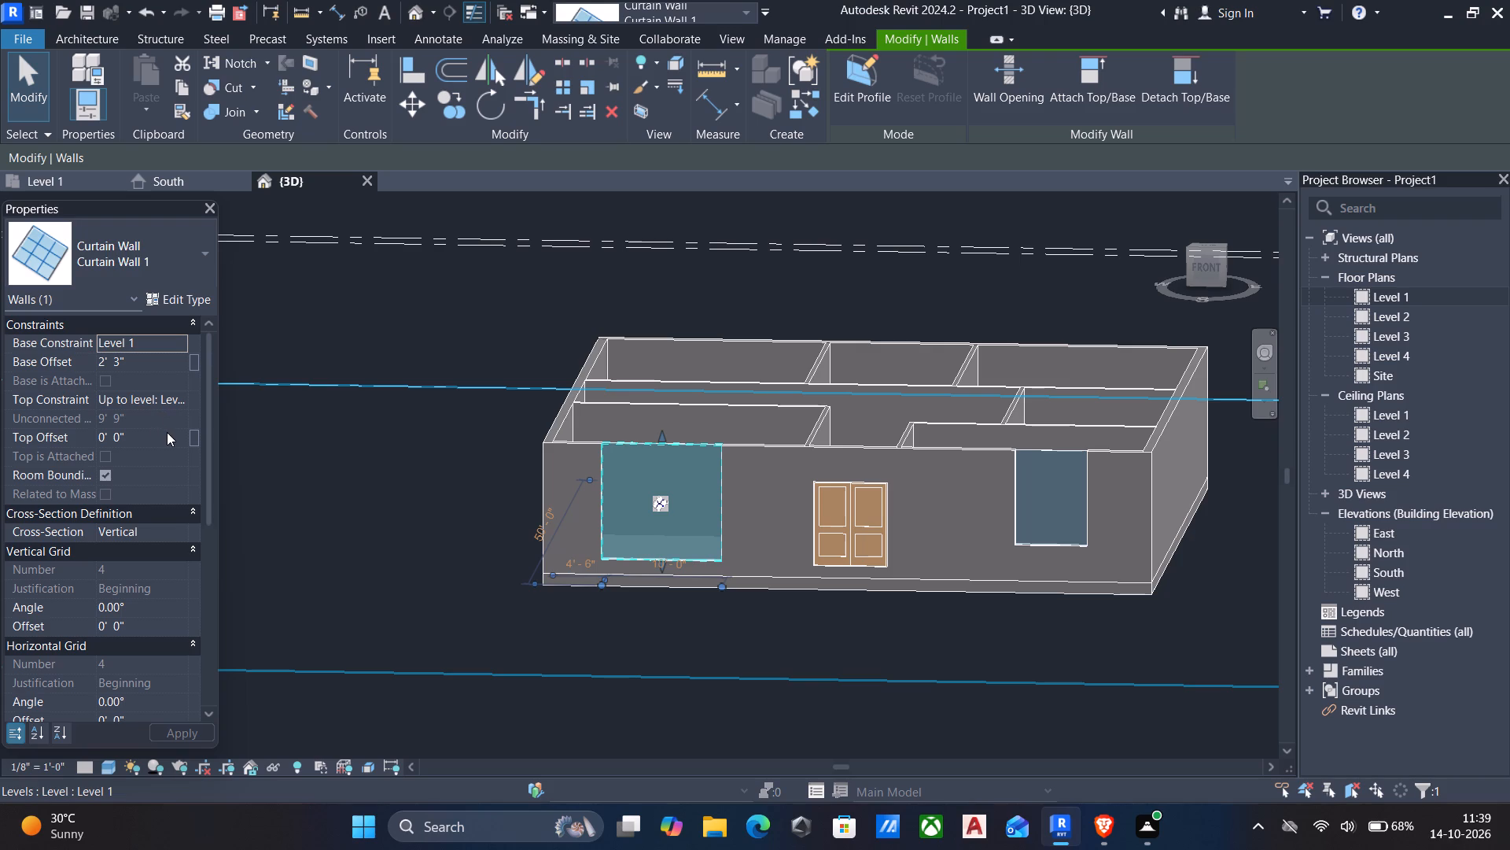
{"action": "left_click", "coordinate": [185, 394]}
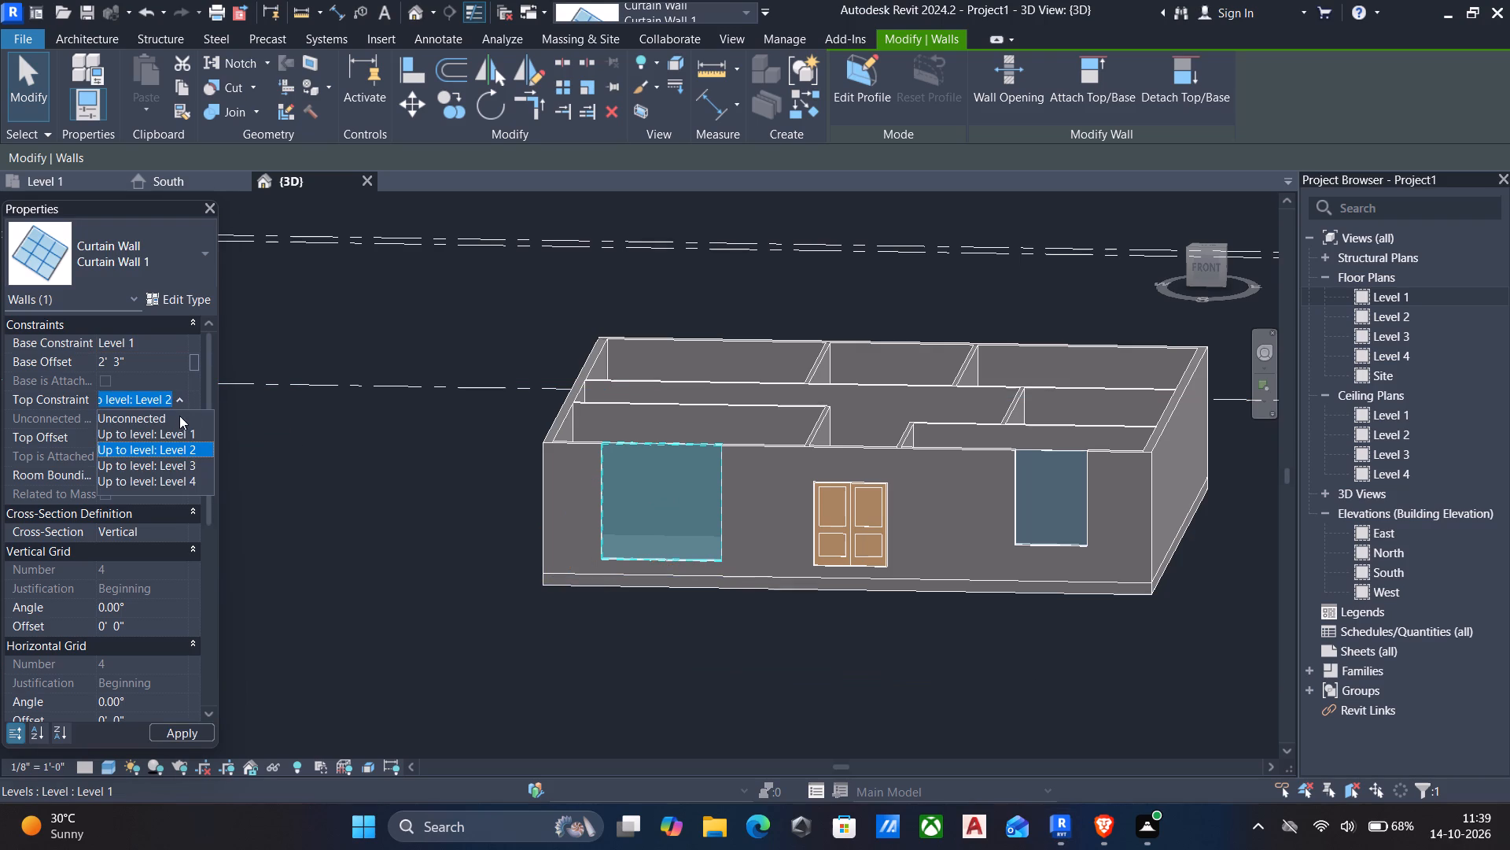
{"action": "left_click", "coordinate": [189, 450]}
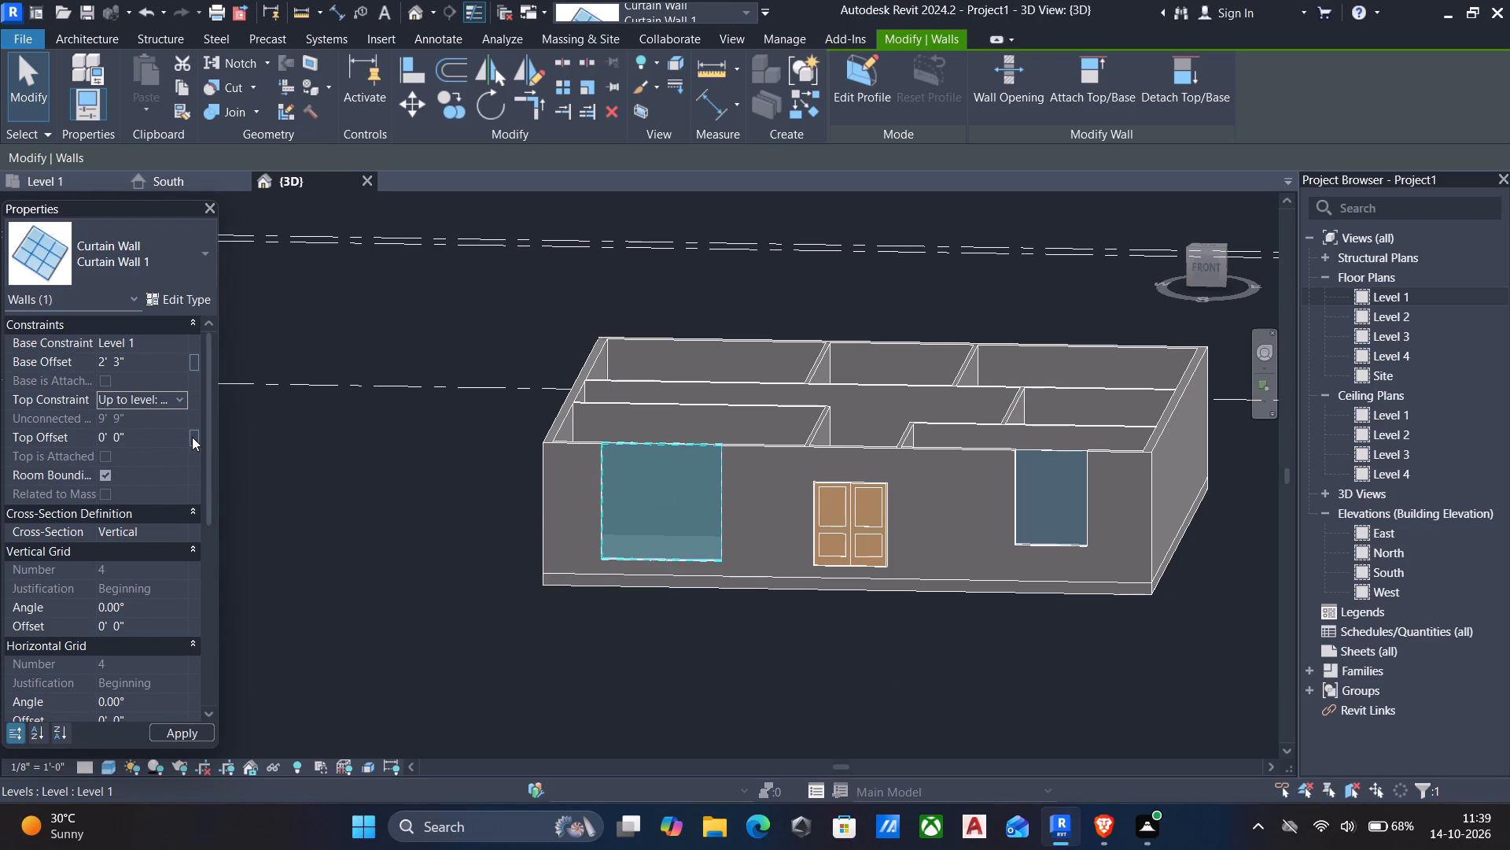
{"action": "left_click", "coordinate": [176, 434]}
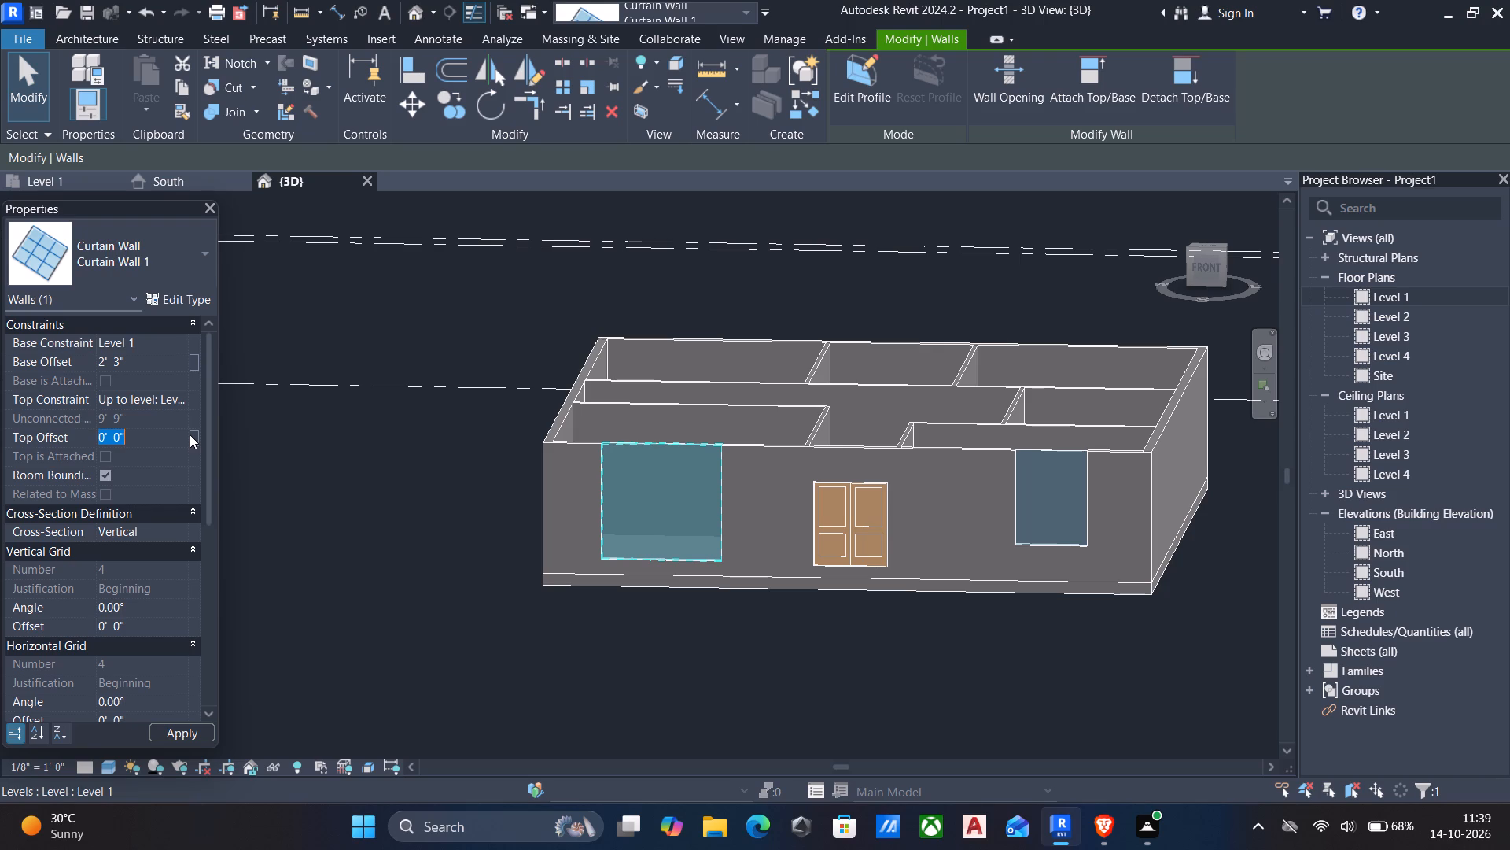
{"action": "type", "text": "1'"}
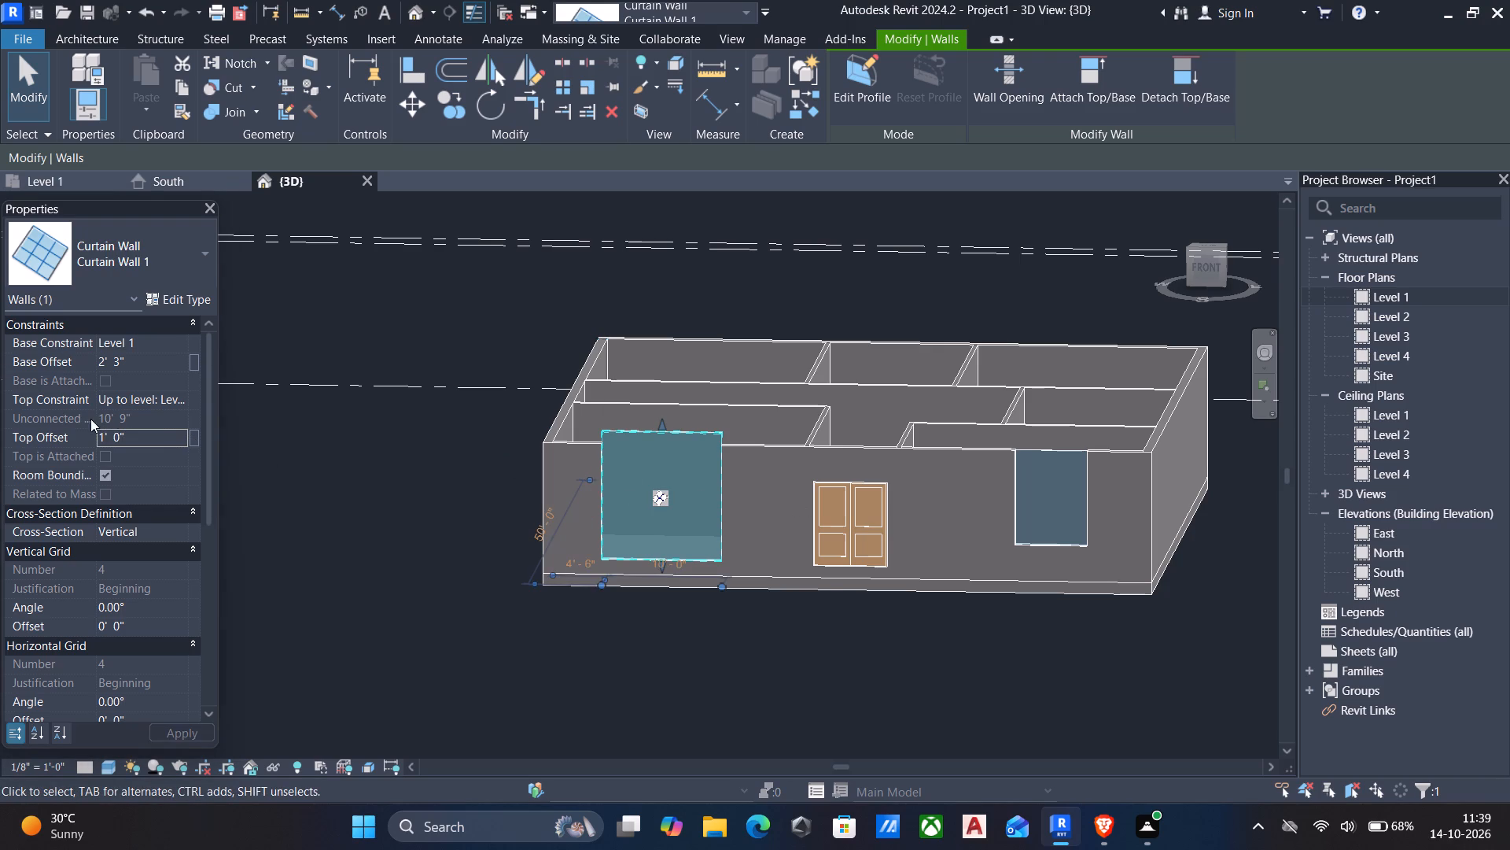
{"action": "left_click", "coordinate": [160, 436]}
{"action": "type", "text": "-1"}
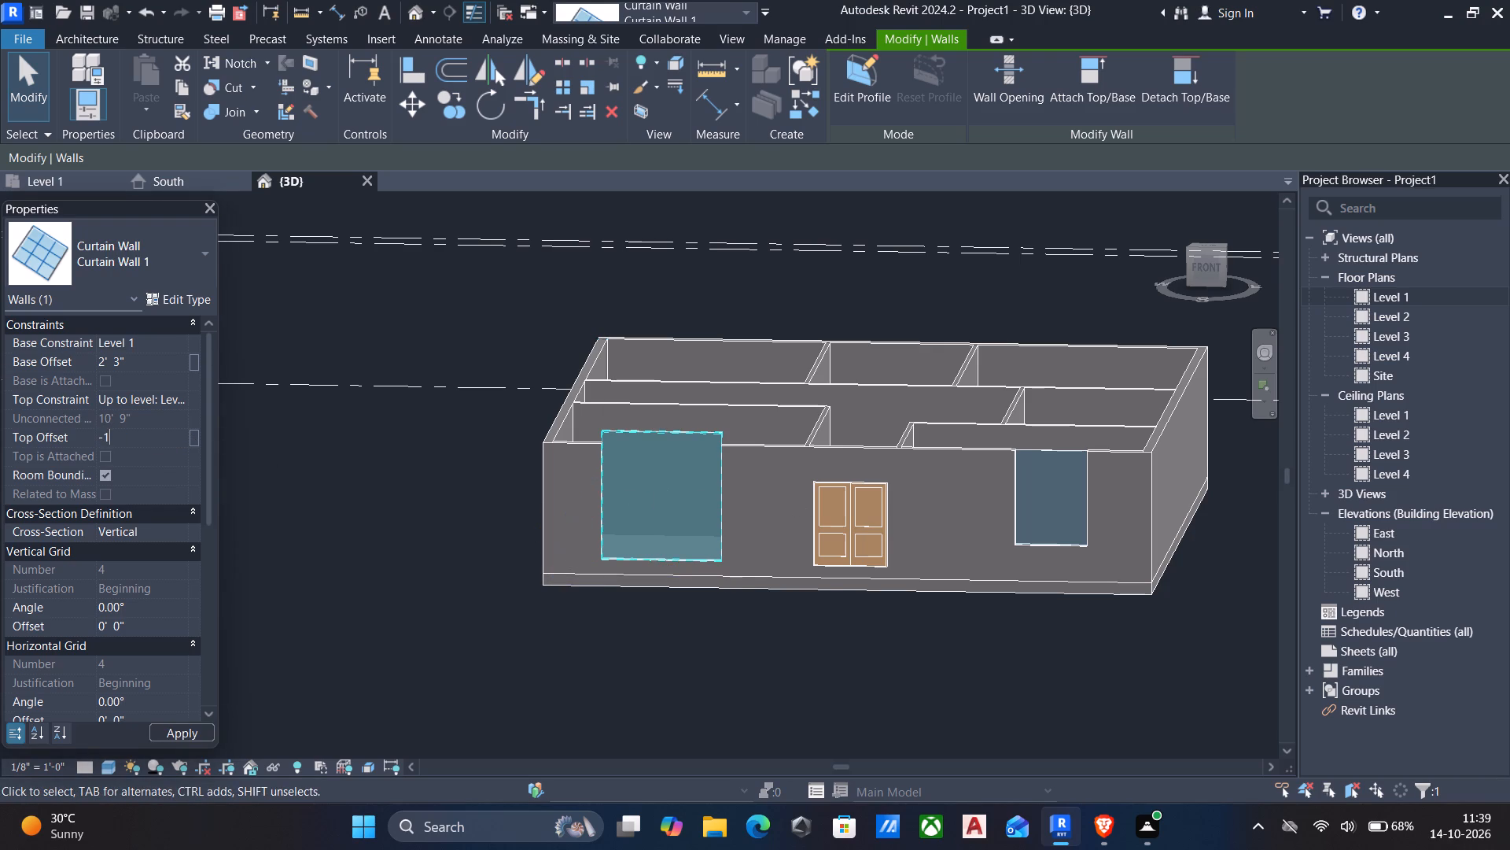
{"action": "key", "text": "apostrophe"}
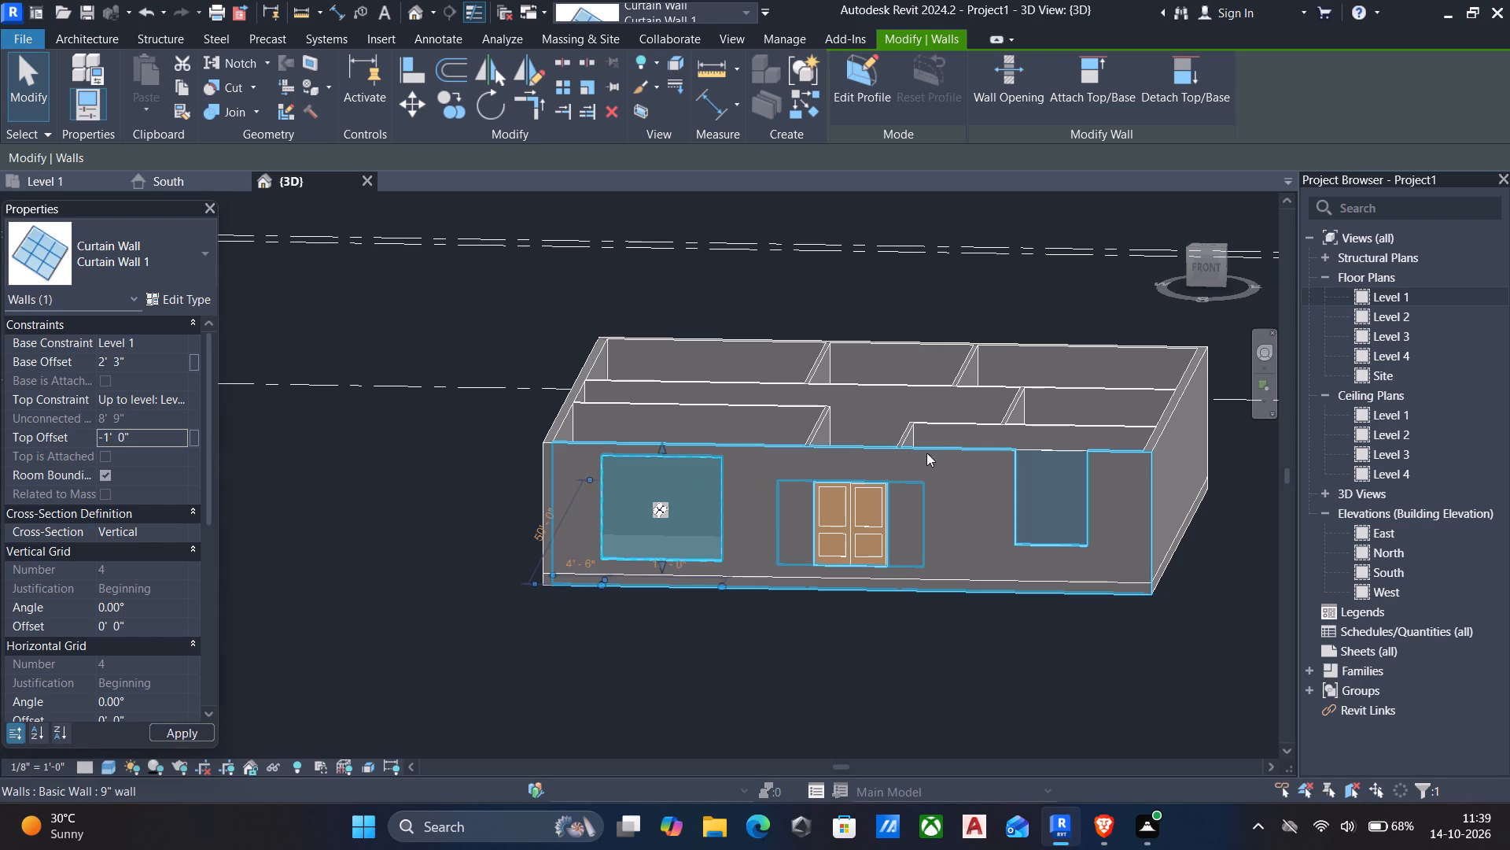
Set the 6' curtain wall's top offset to -3'.
{"action": "left_click", "coordinate": [1032, 451]}
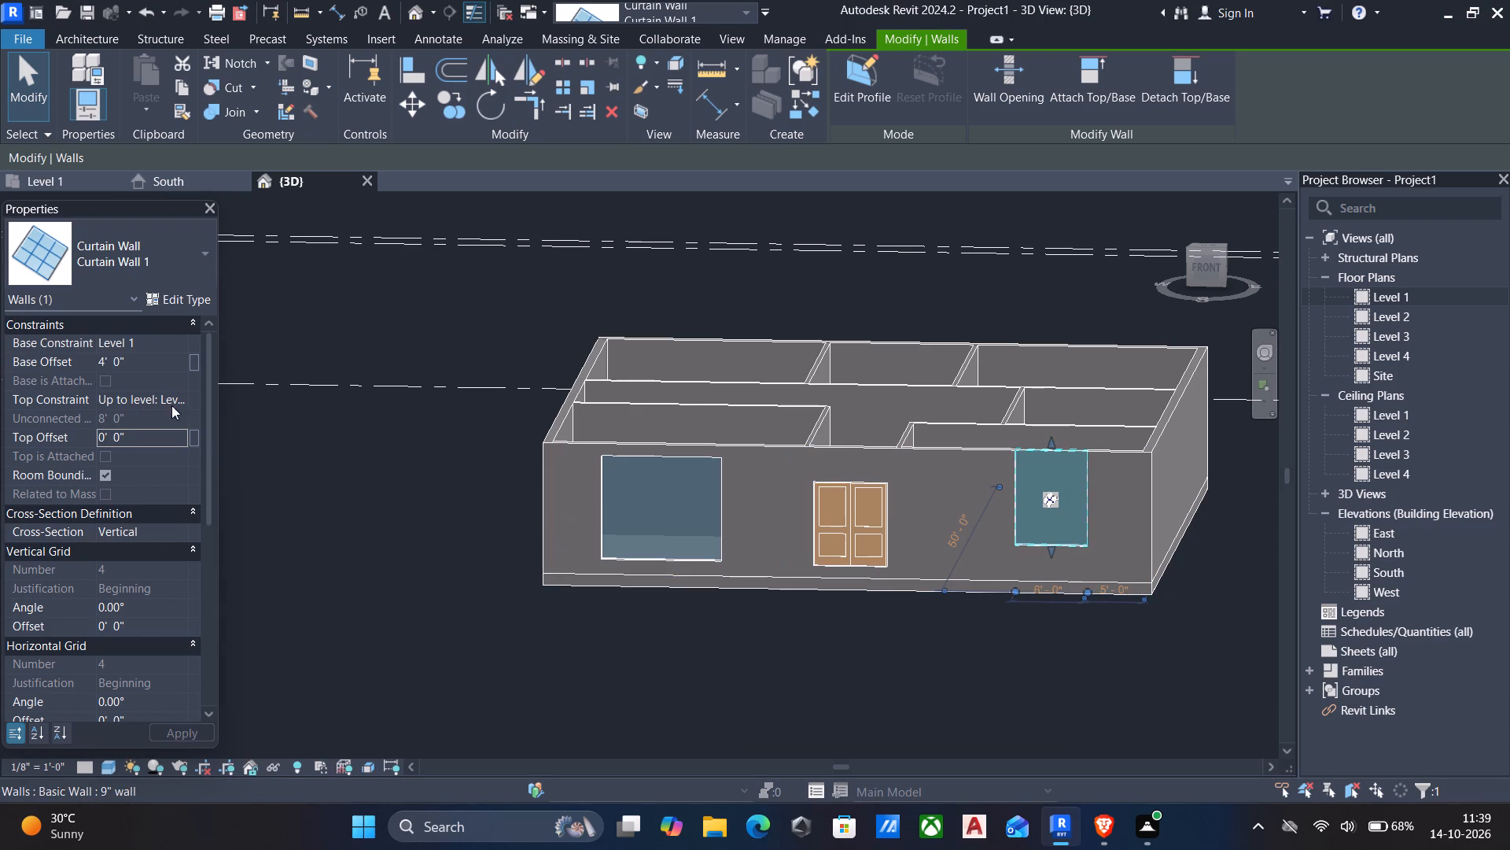
{"action": "left_click", "coordinate": [142, 432]}
{"action": "key", "text": "minus"}
{"action": "key", "text": "3"}
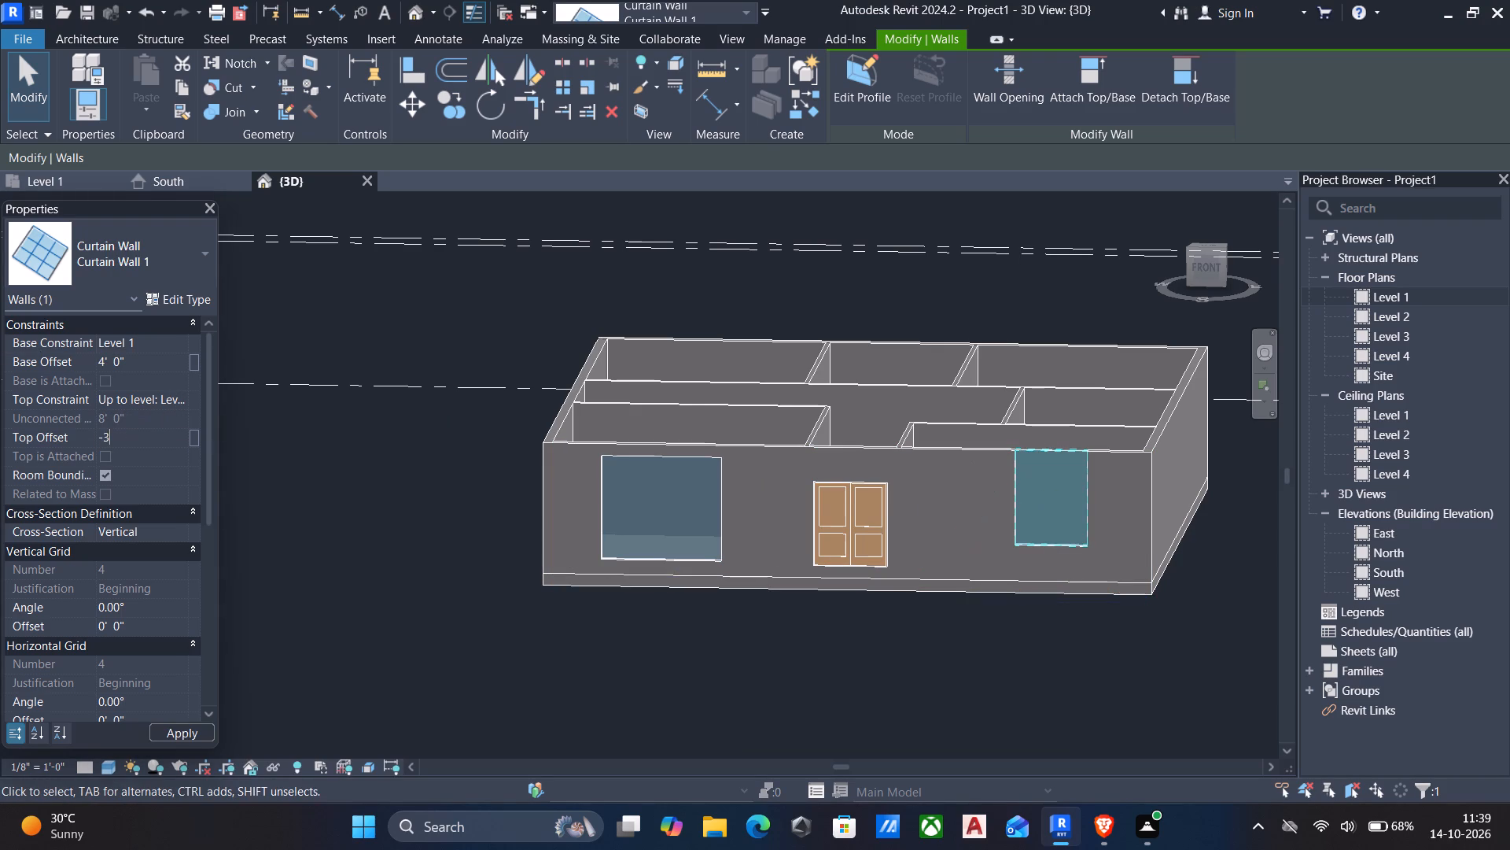
{"action": "key", "text": "apostrophe"}
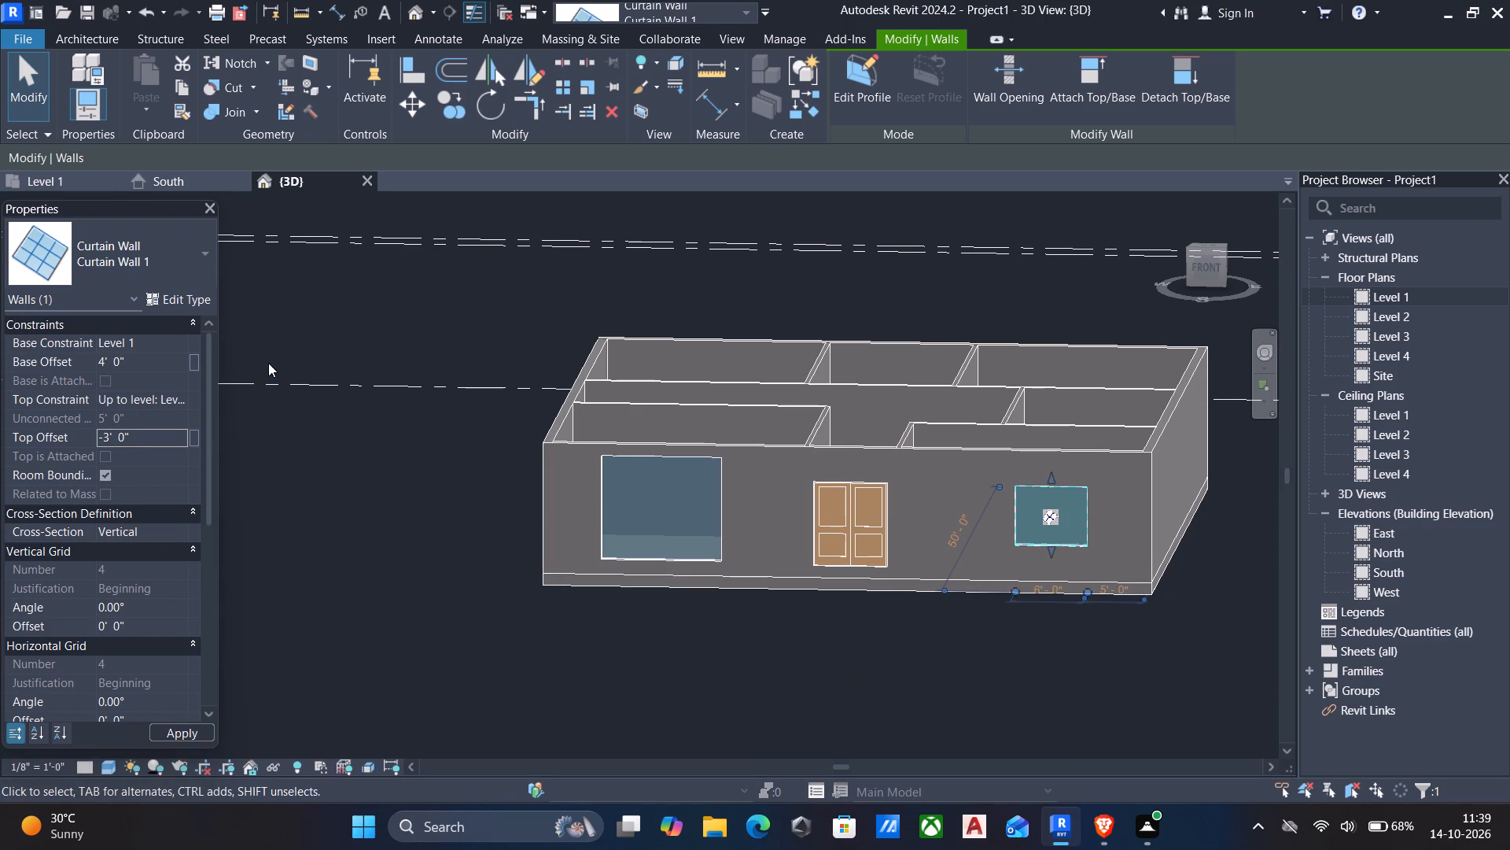
{"action": "key", "text": "Escape"}
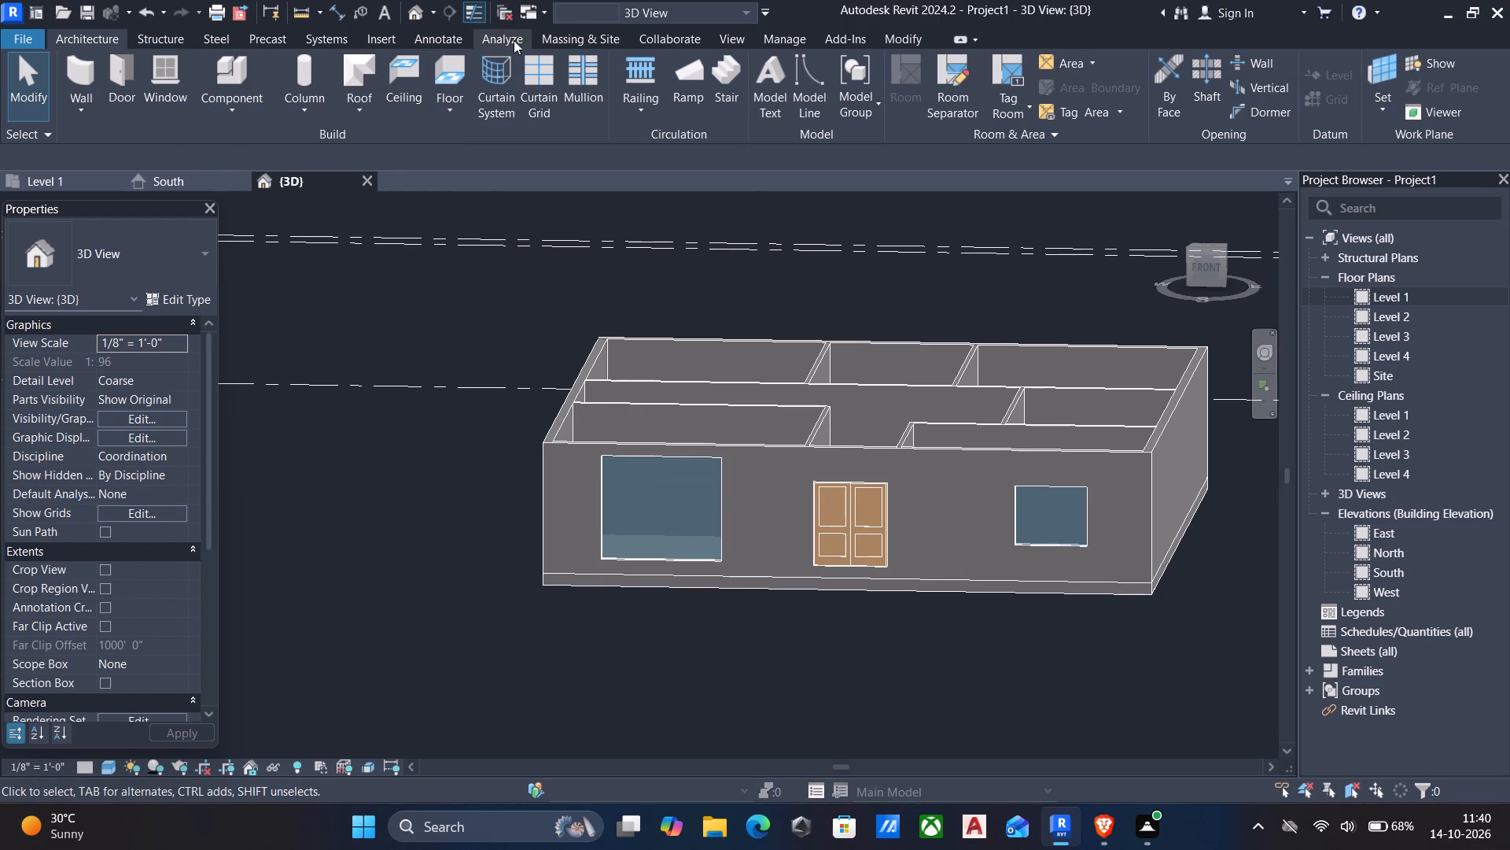
Place two vertical curtain grid lines on the 10' curtain wall, about 2'-0" from its west edge and about 2'-8" from its east edge.
{"action": "left_click", "coordinate": [542, 84]}
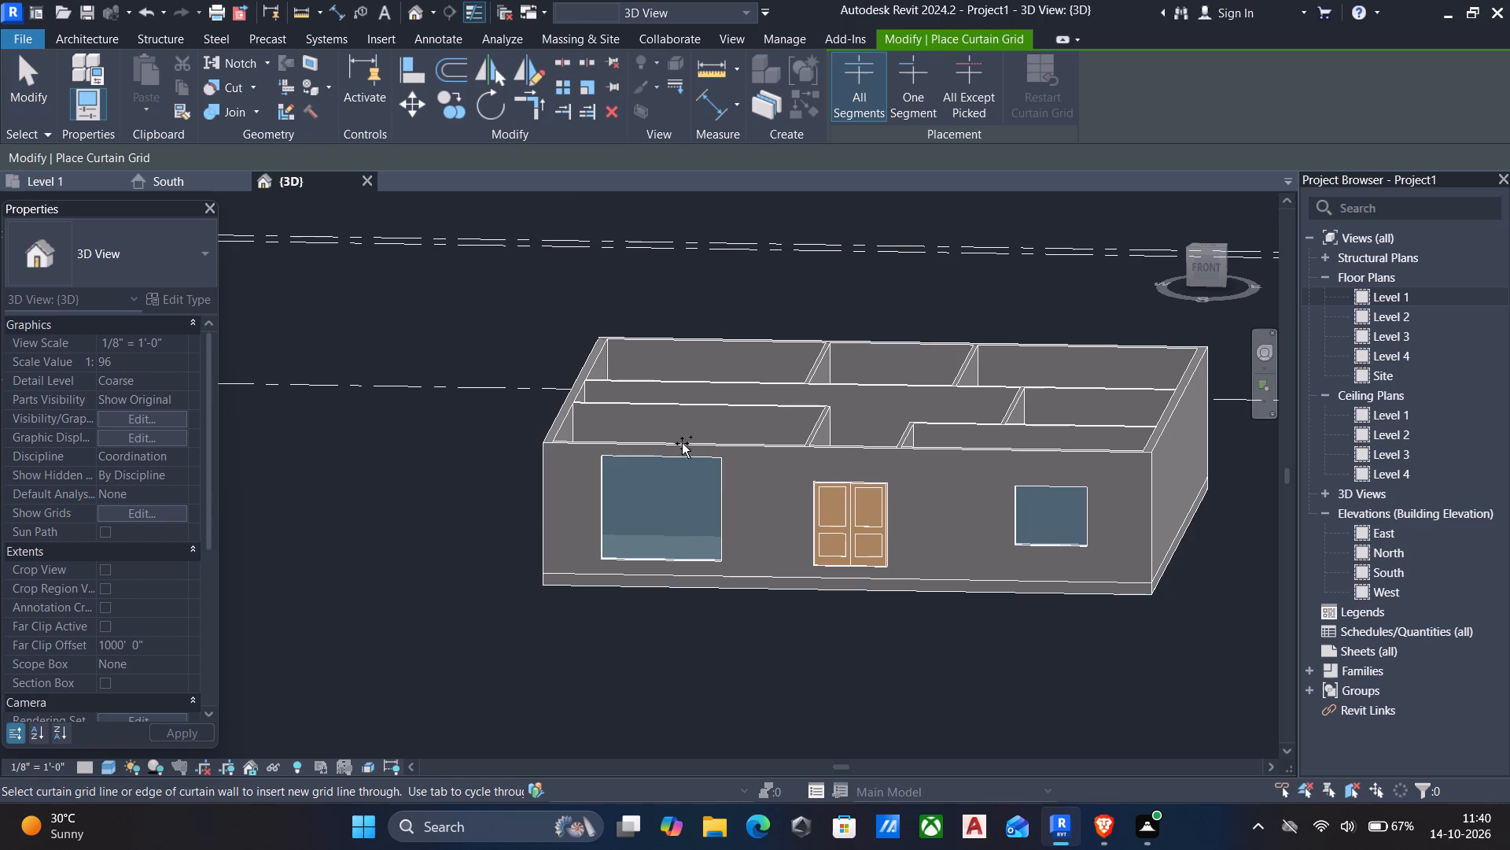
{"action": "scroll", "coordinate": [638, 459], "scroll_direction": "up", "scroll_amount": 4}
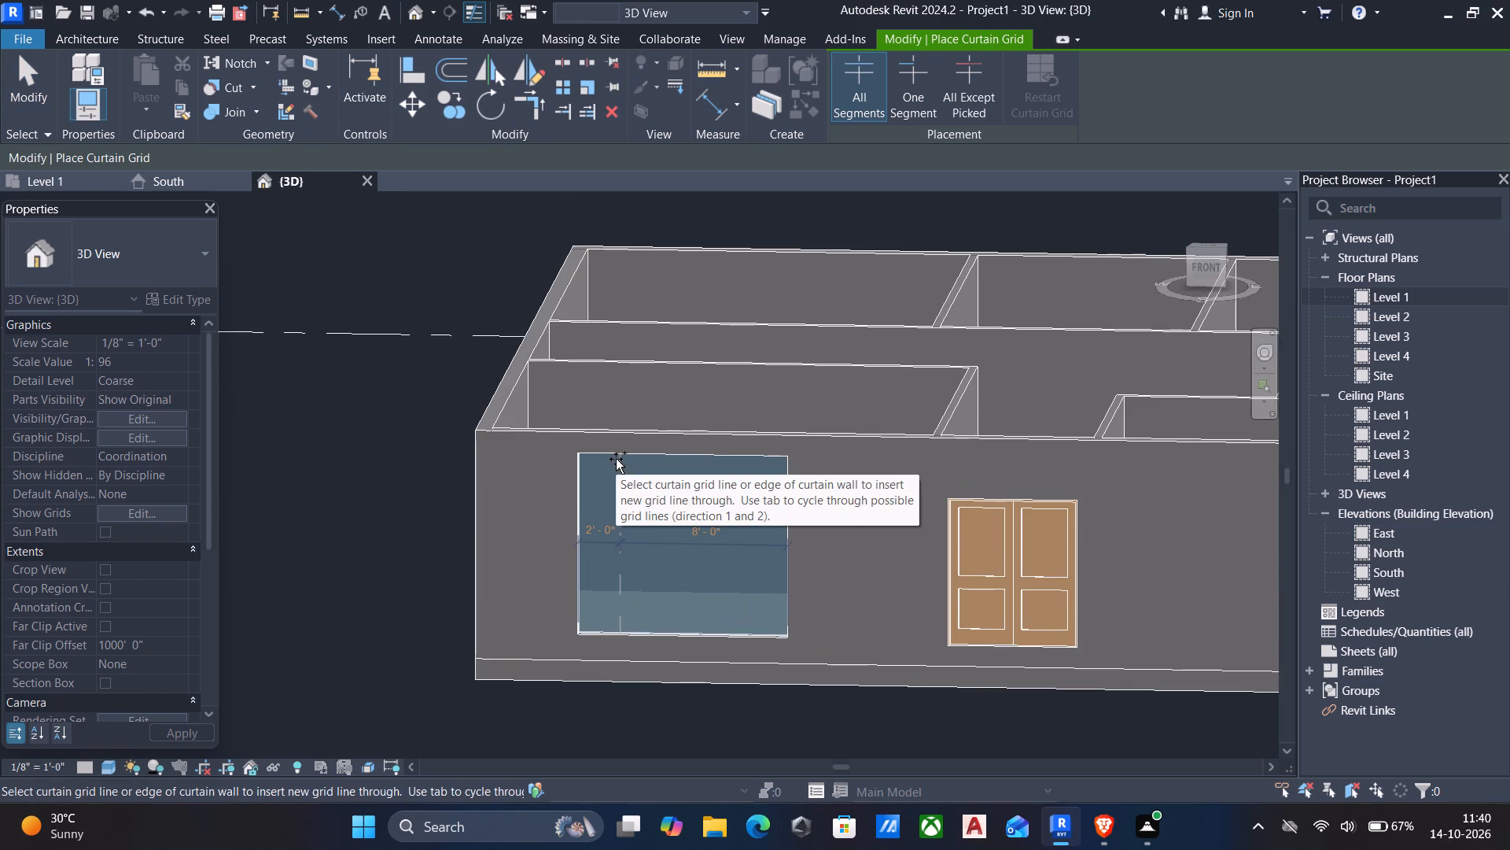
{"action": "left_click", "coordinate": [616, 459]}
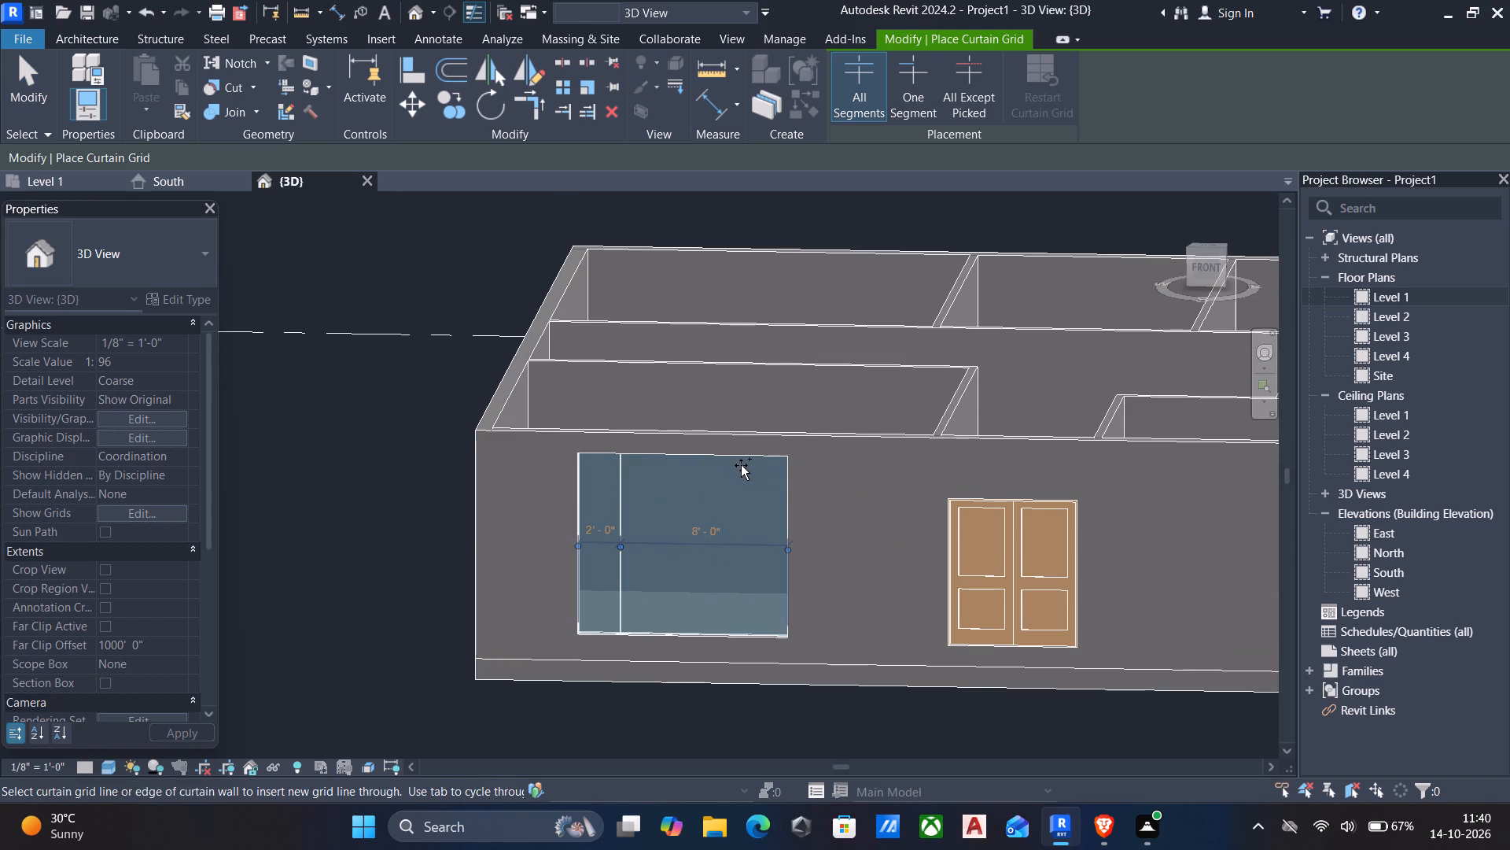
{"action": "left_click", "coordinate": [732, 456]}
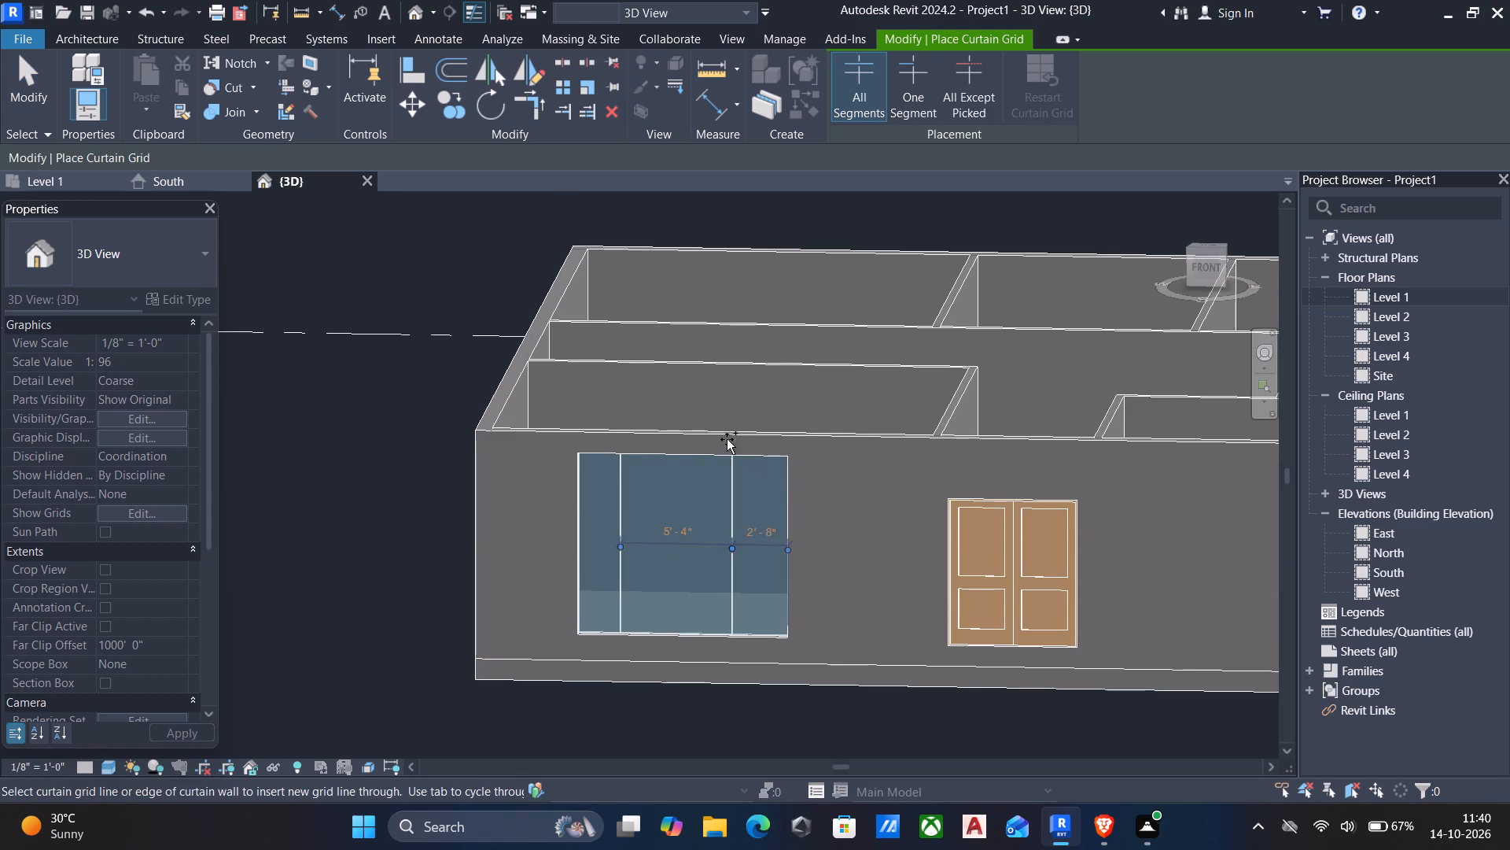
{"action": "key", "text": "Escape"}
{"action": "key", "text": "Escape"}
Set the 10' curtain wall's east grid line 3' from the east edge and its west grid line 3' from the west edge.
{"action": "left_click", "coordinate": [732, 513]}
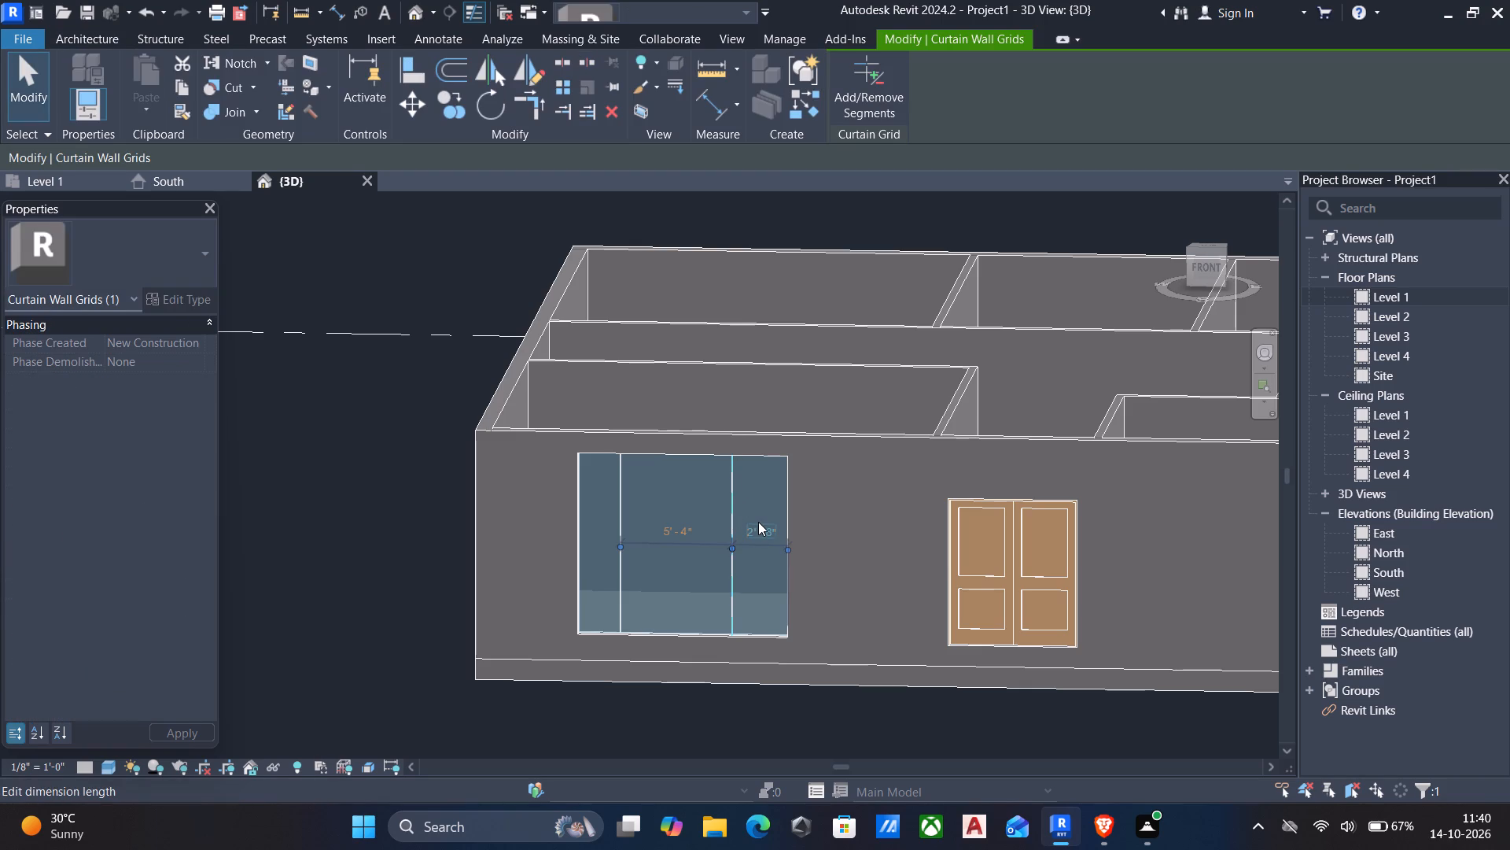
{"action": "left_click", "coordinate": [759, 525]}
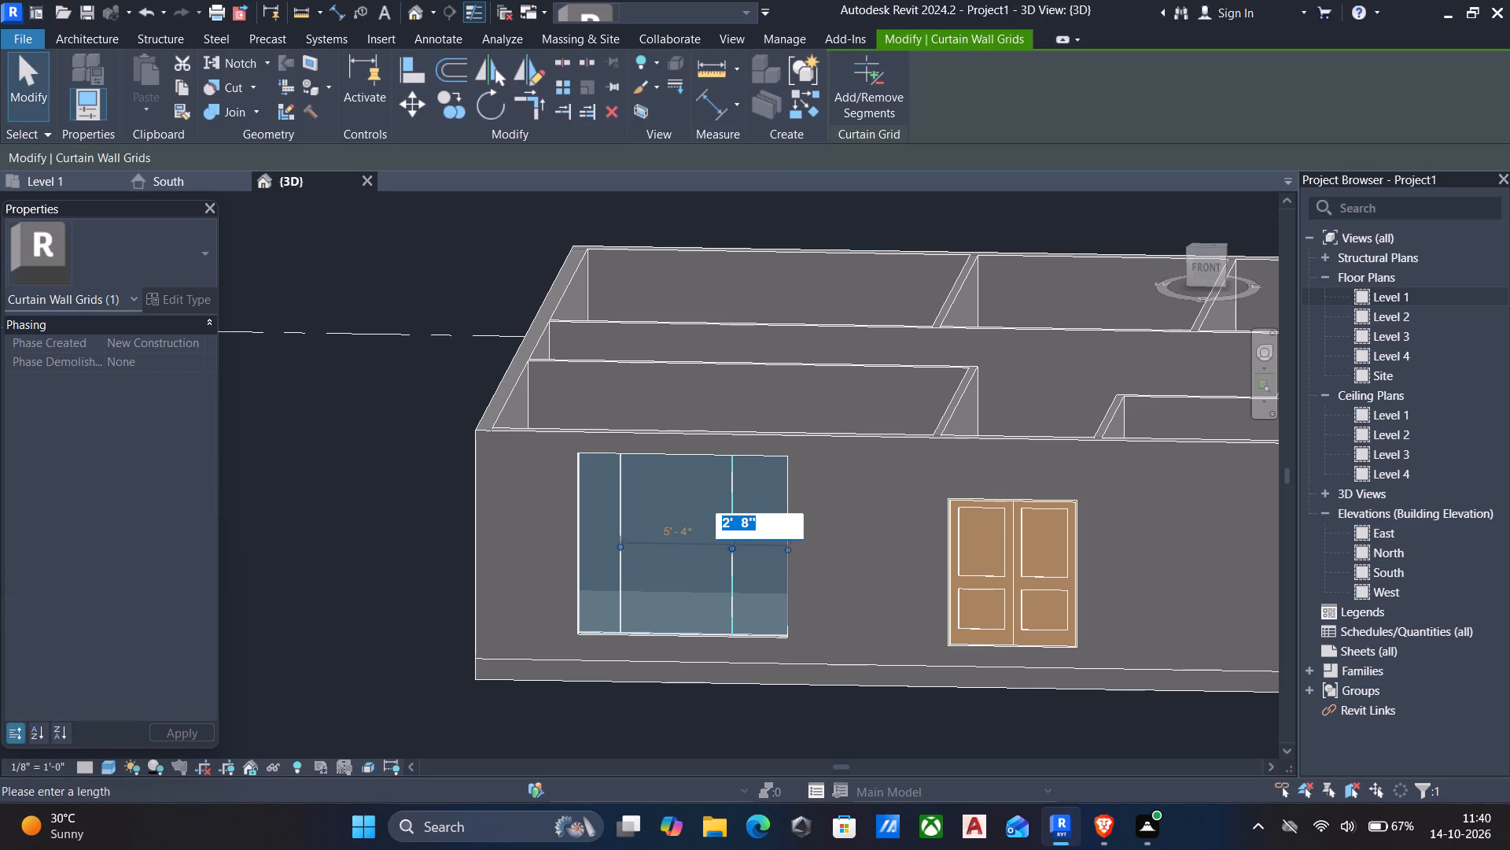
{"action": "key", "text": "3"}
{"action": "key", "text": "apostrophe"}
{"action": "key", "text": "Return"}
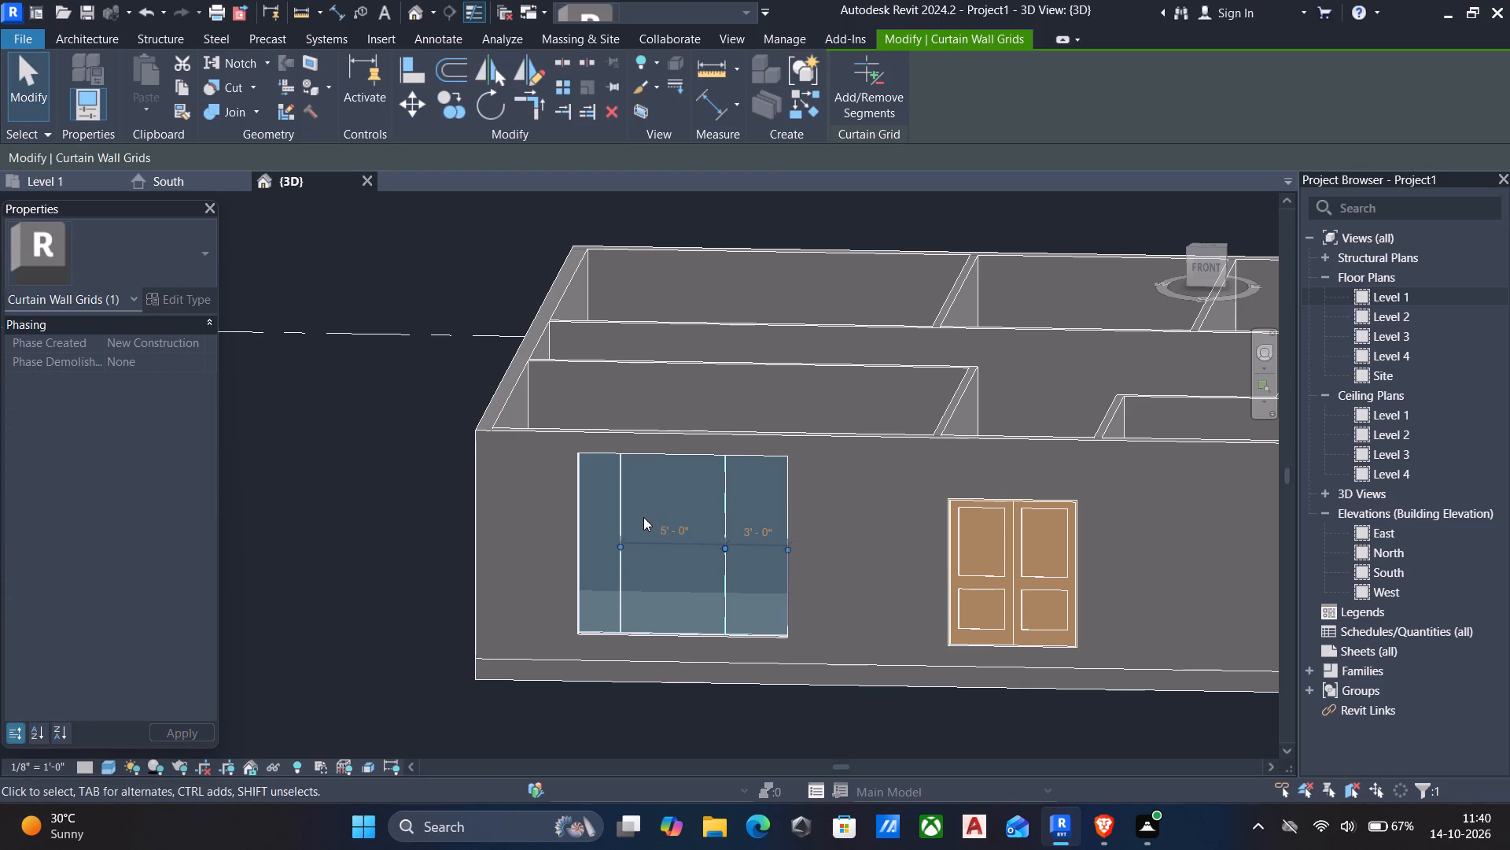
{"action": "left_click", "coordinate": [625, 523]}
{"action": "left_click", "coordinate": [602, 529]}
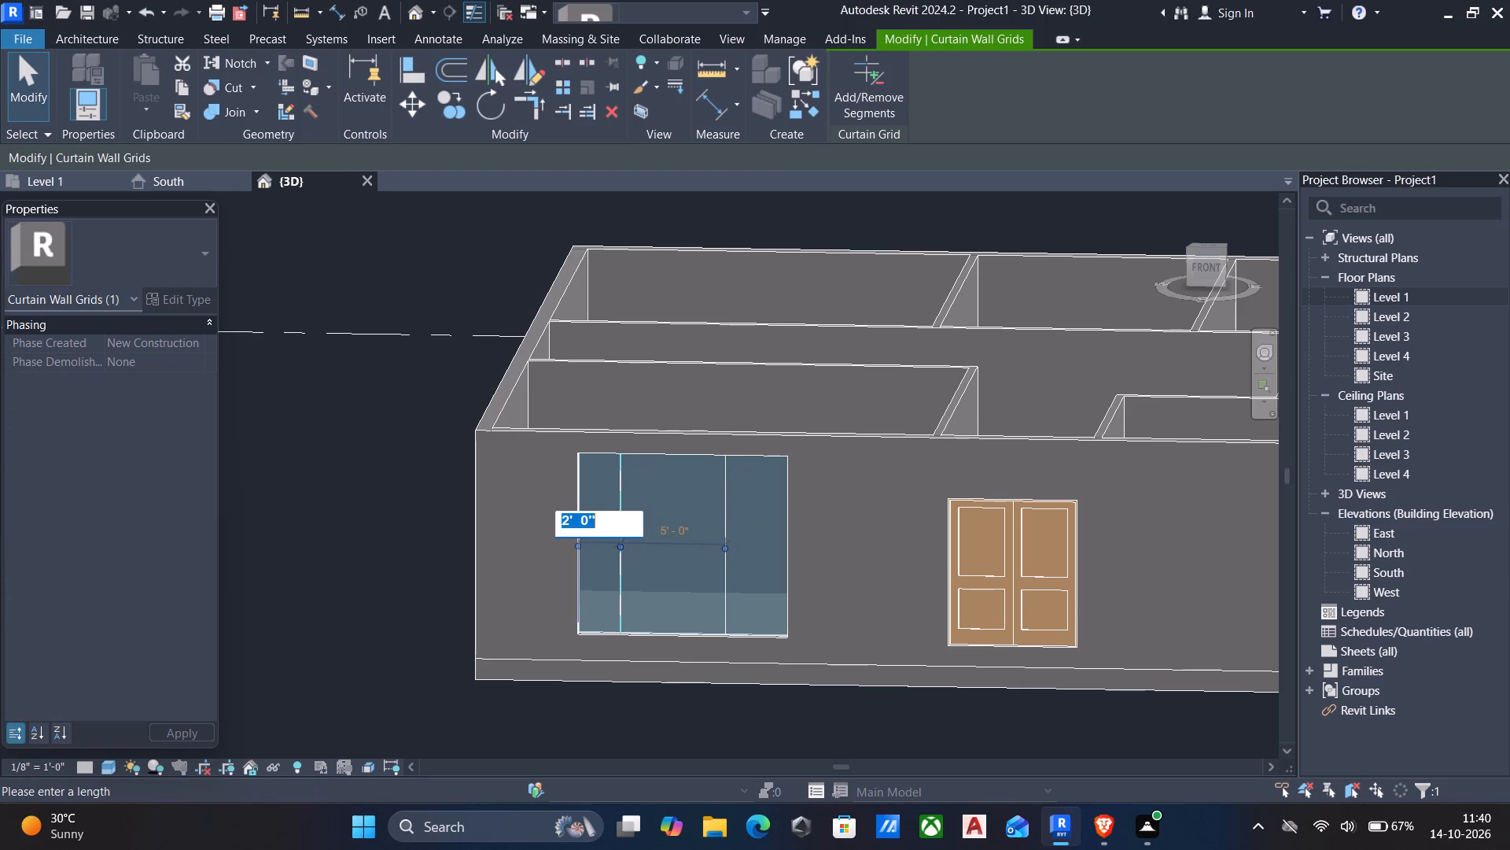
{"action": "key", "text": "3"}
{"action": "key", "text": "apostrophe"}
{"action": "key", "text": "Return"}
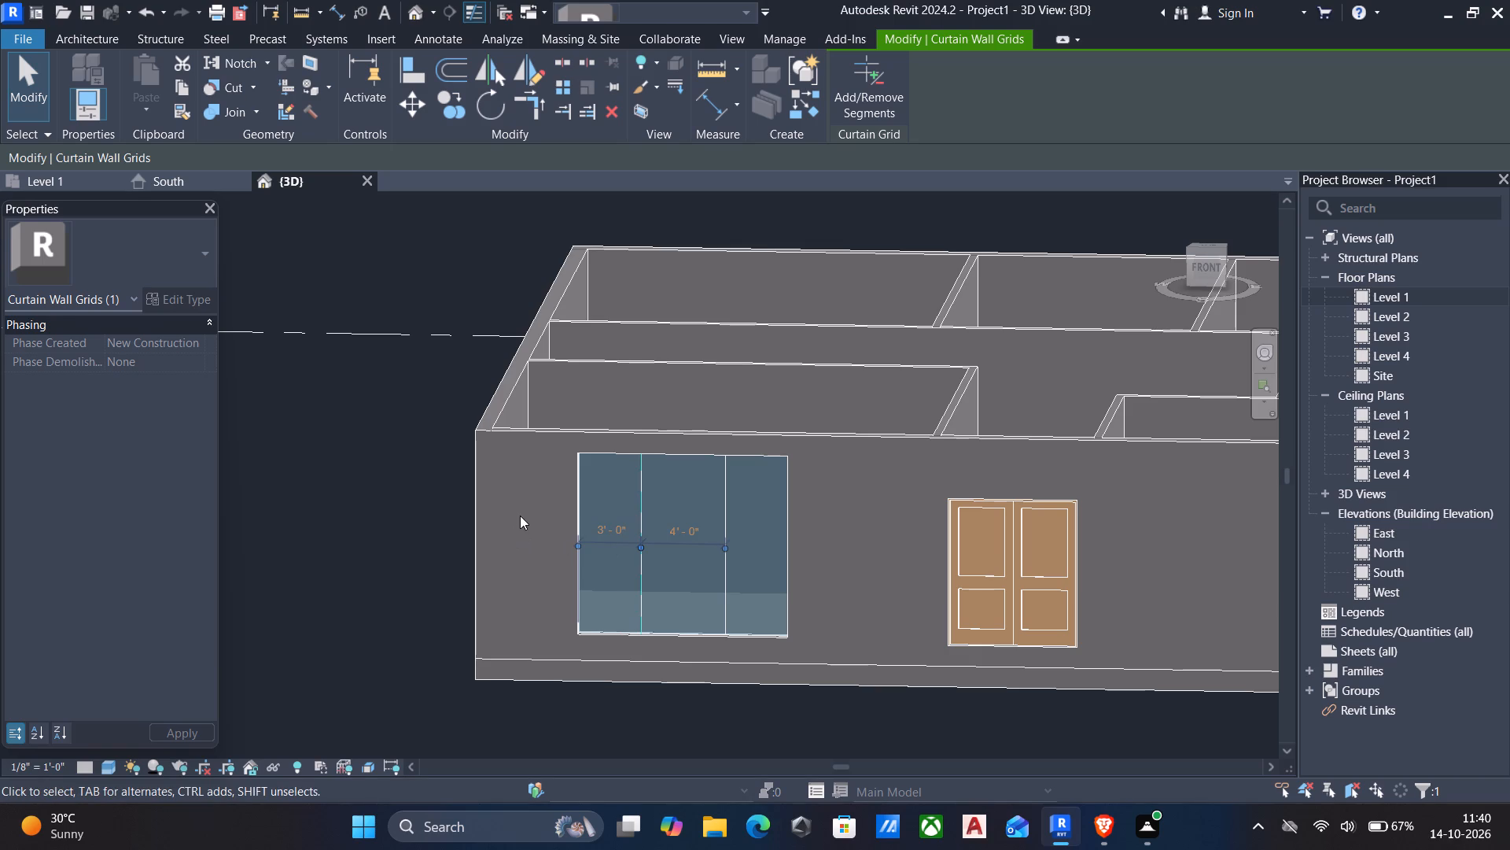
{"action": "key", "text": "Escape"}
Place one vertical curtain grid line at the midpoint of the 6' curtain wall, dividing it into two 3'-0" panels.
{"action": "scroll", "coordinate": [724, 525], "scroll_direction": "down", "scroll_amount": 2}
{"action": "middle_click_drag", "start_coordinate": [863, 522], "coordinate": [789, 482]}
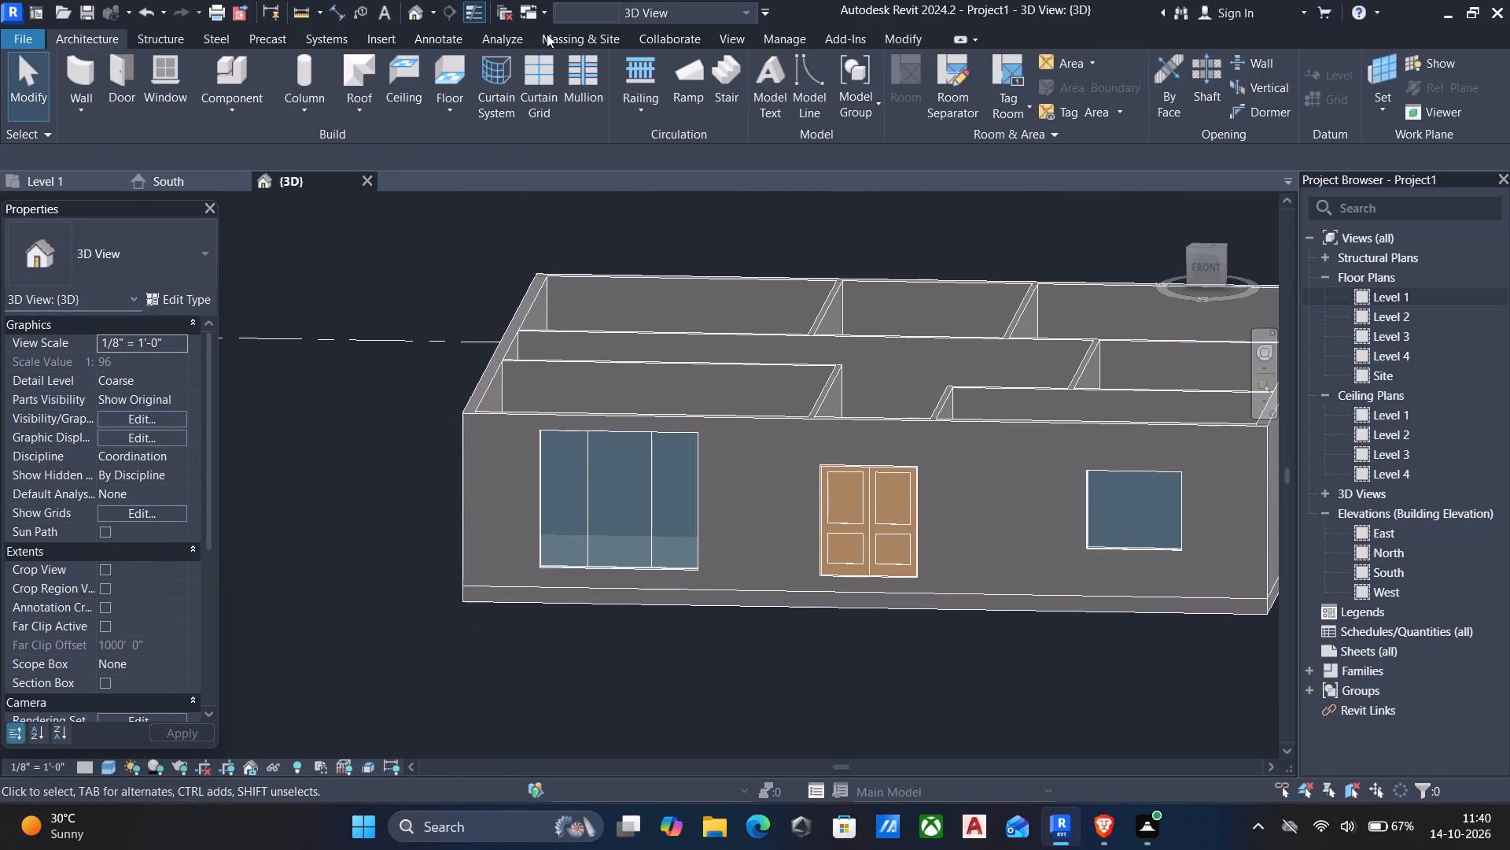
{"action": "left_click", "coordinate": [544, 72]}
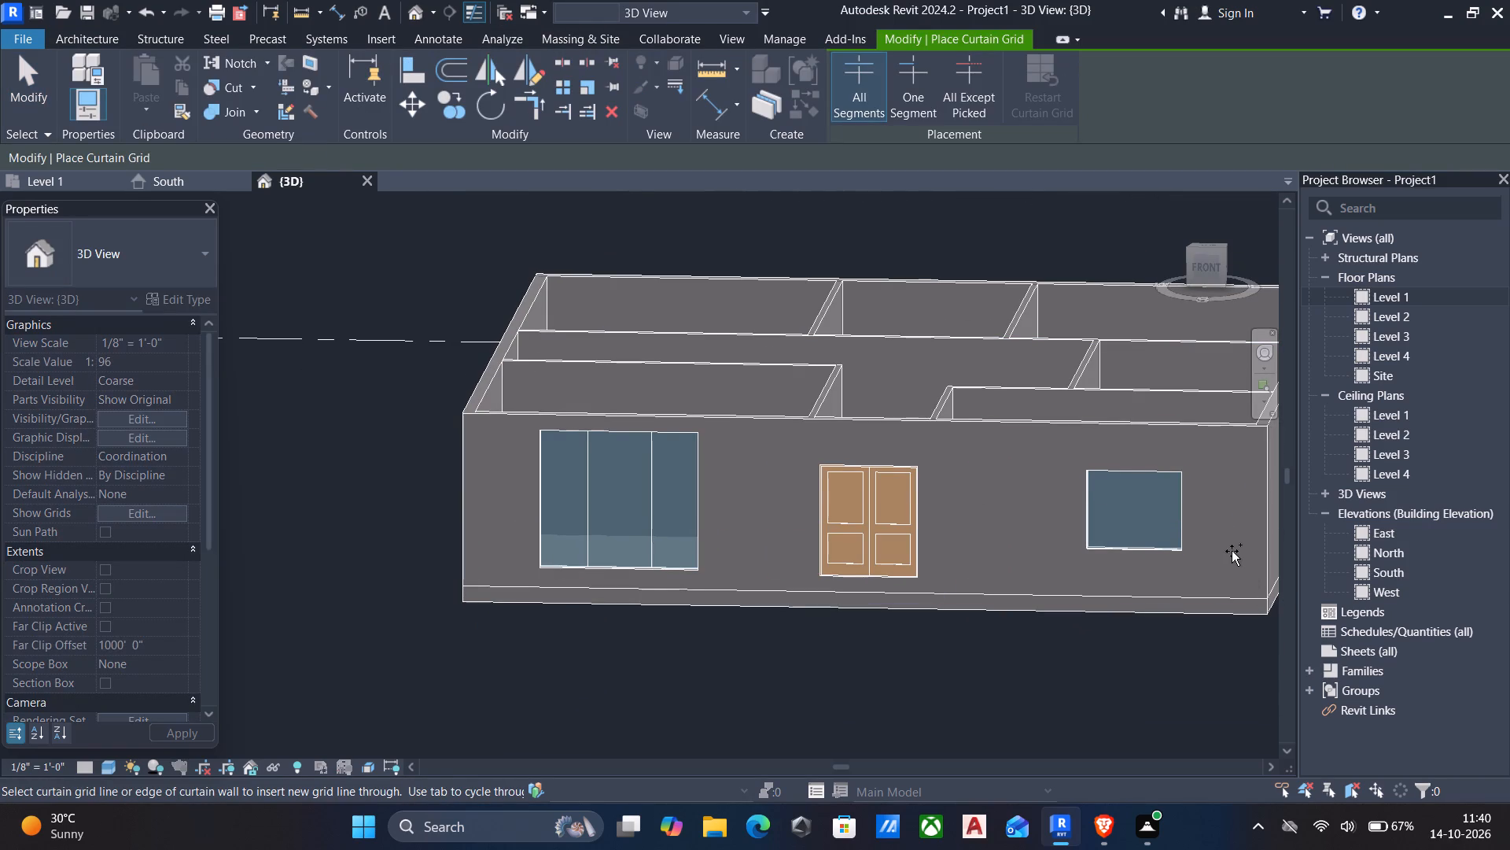
{"action": "left_click", "coordinate": [1134, 475]}
{"action": "key", "text": "Escape"}
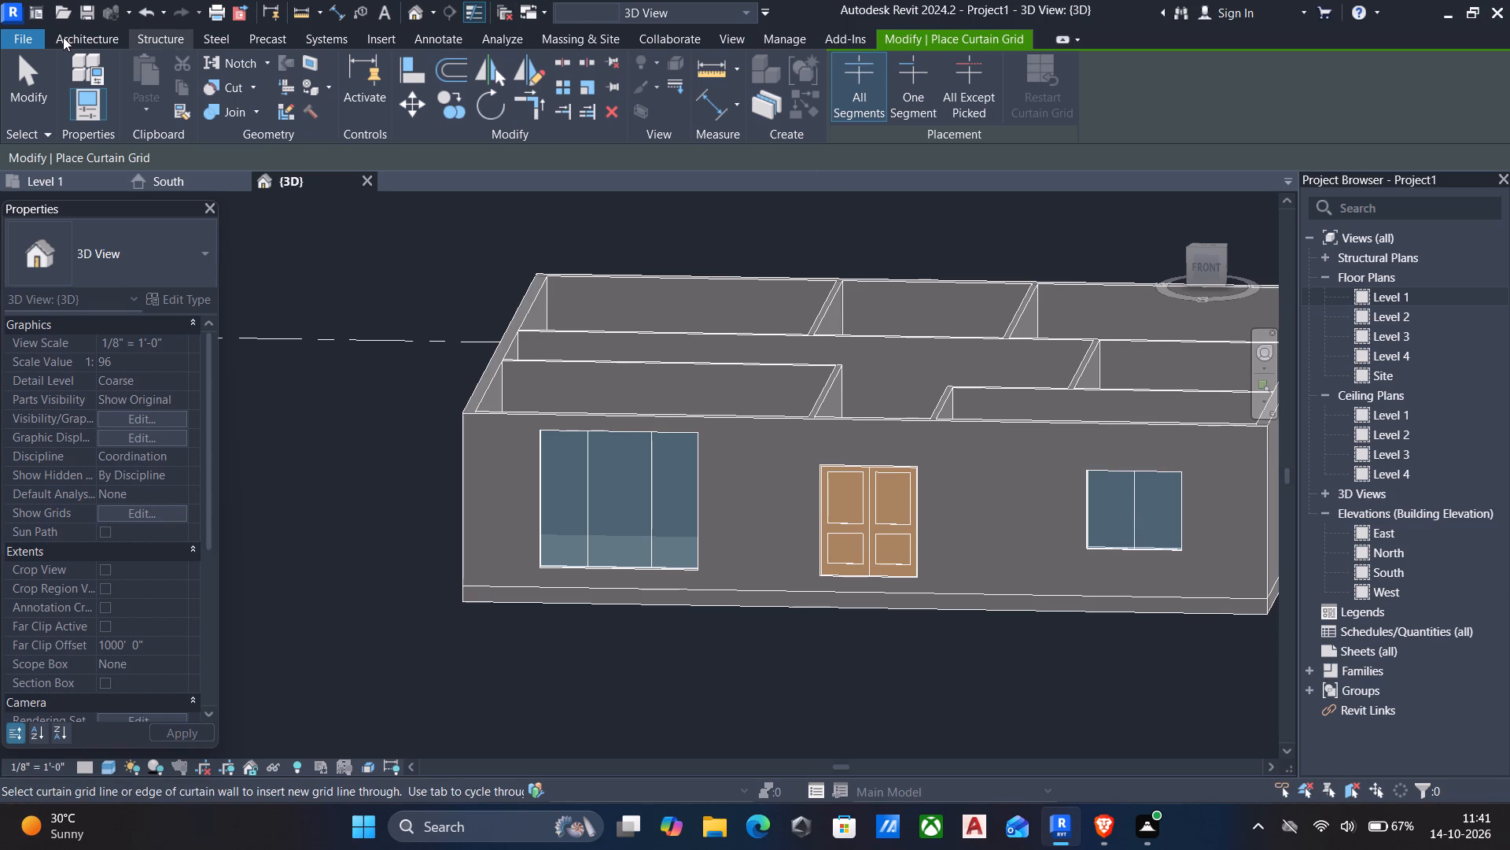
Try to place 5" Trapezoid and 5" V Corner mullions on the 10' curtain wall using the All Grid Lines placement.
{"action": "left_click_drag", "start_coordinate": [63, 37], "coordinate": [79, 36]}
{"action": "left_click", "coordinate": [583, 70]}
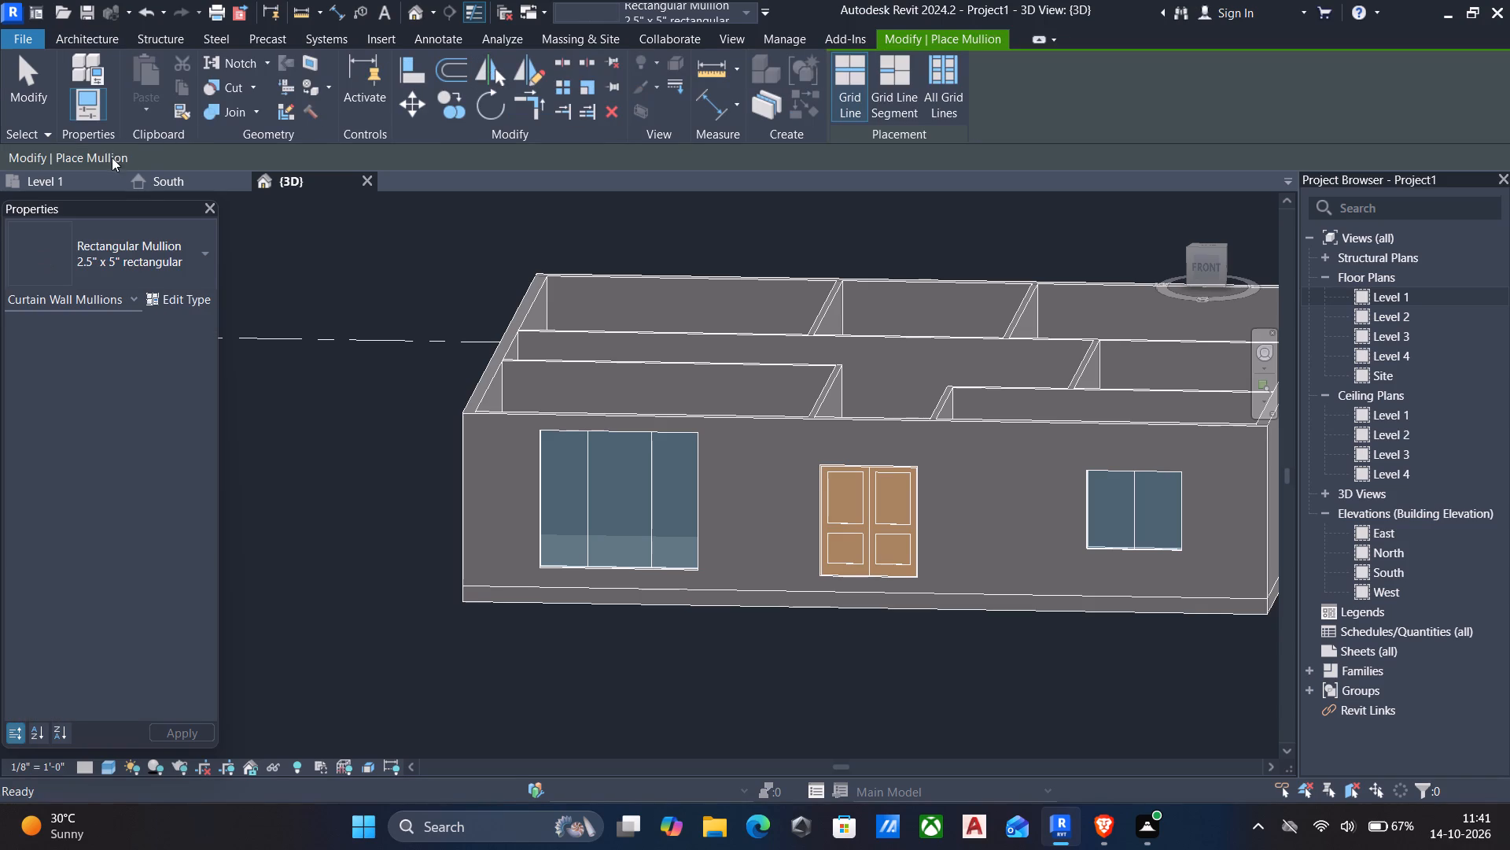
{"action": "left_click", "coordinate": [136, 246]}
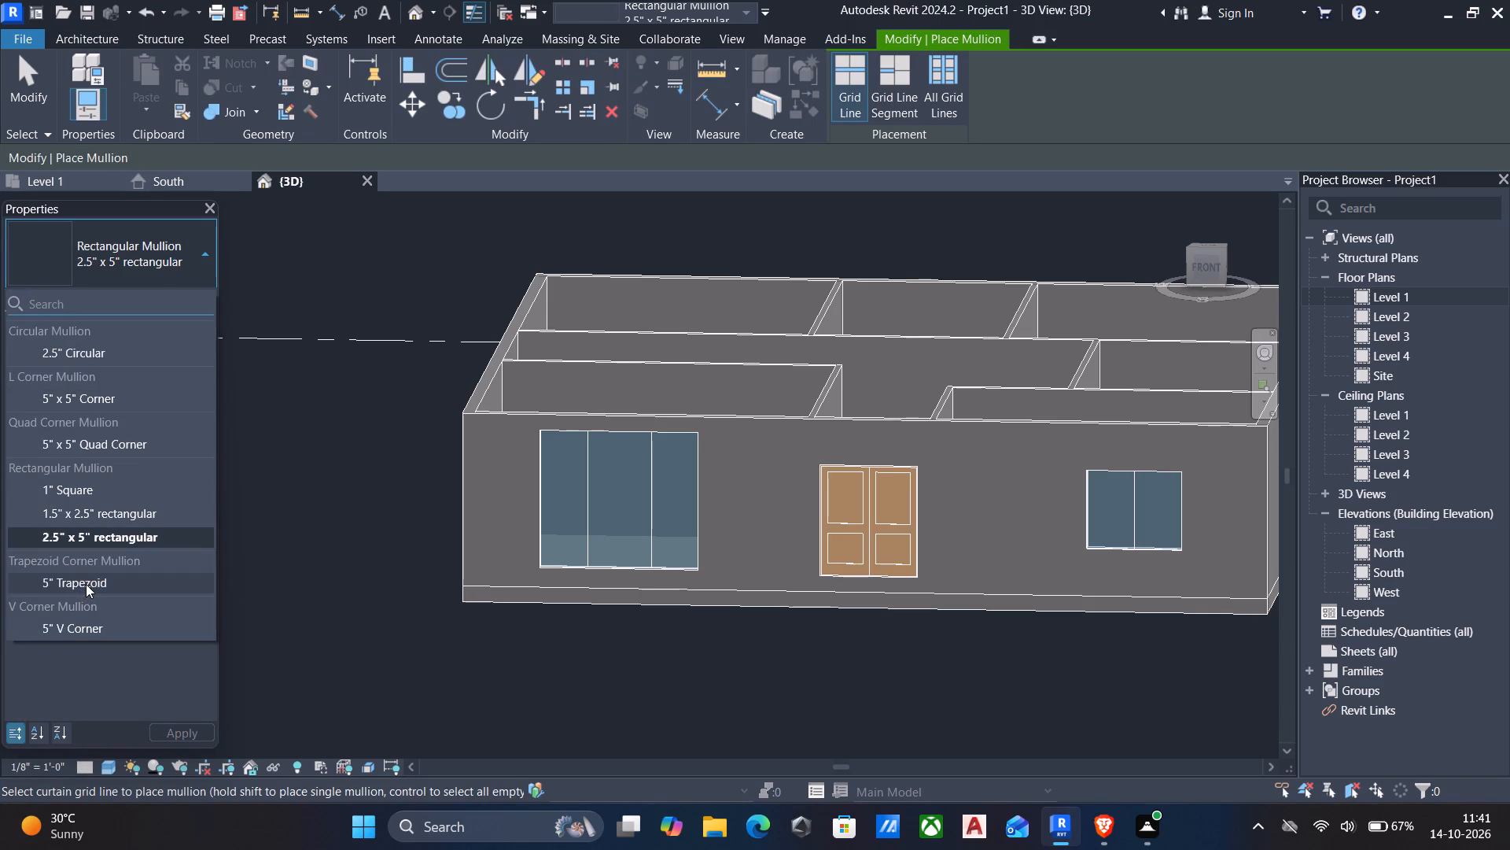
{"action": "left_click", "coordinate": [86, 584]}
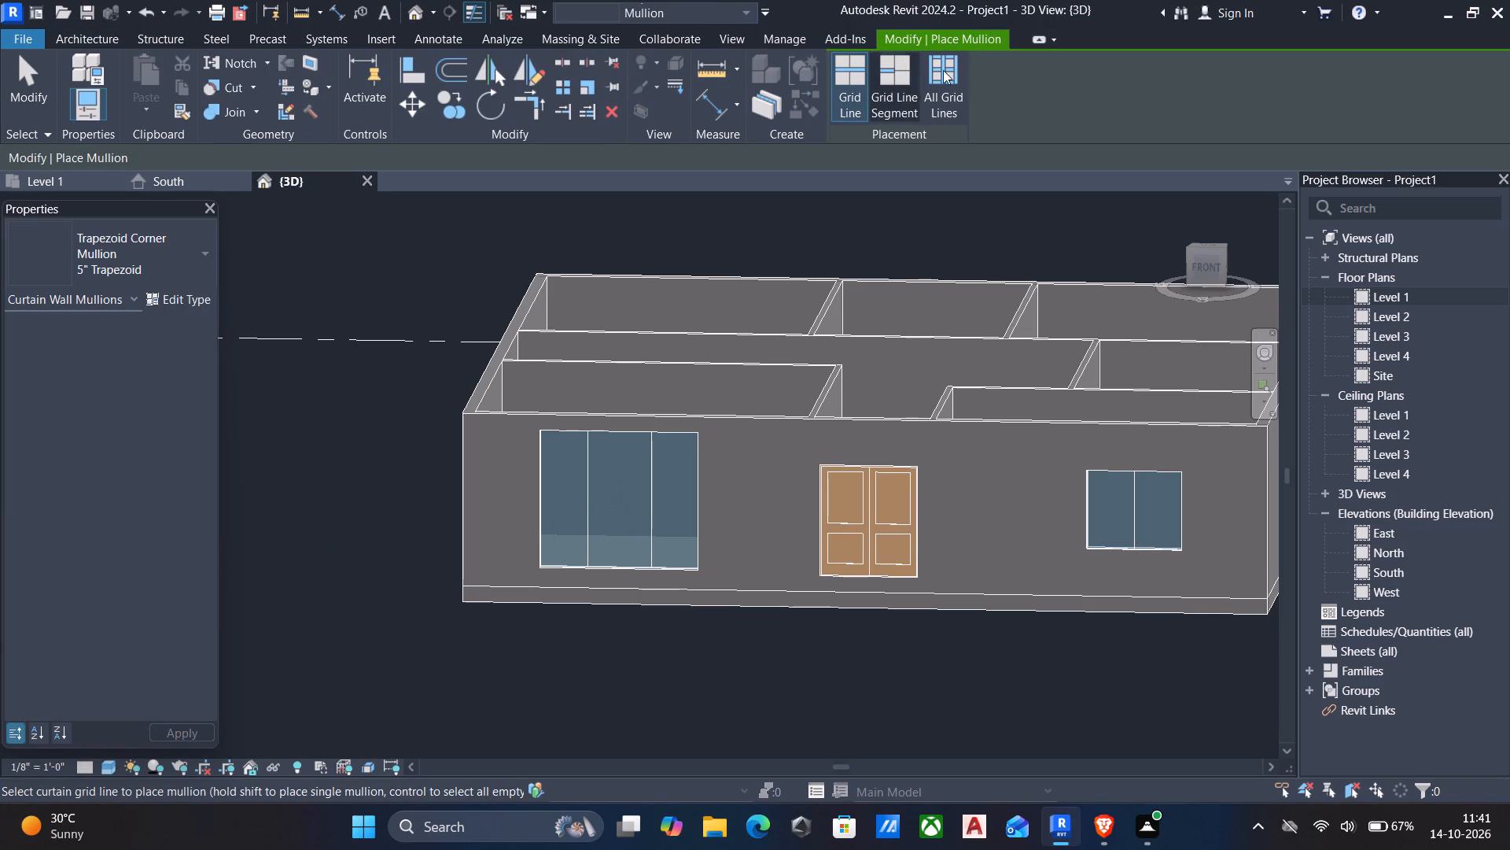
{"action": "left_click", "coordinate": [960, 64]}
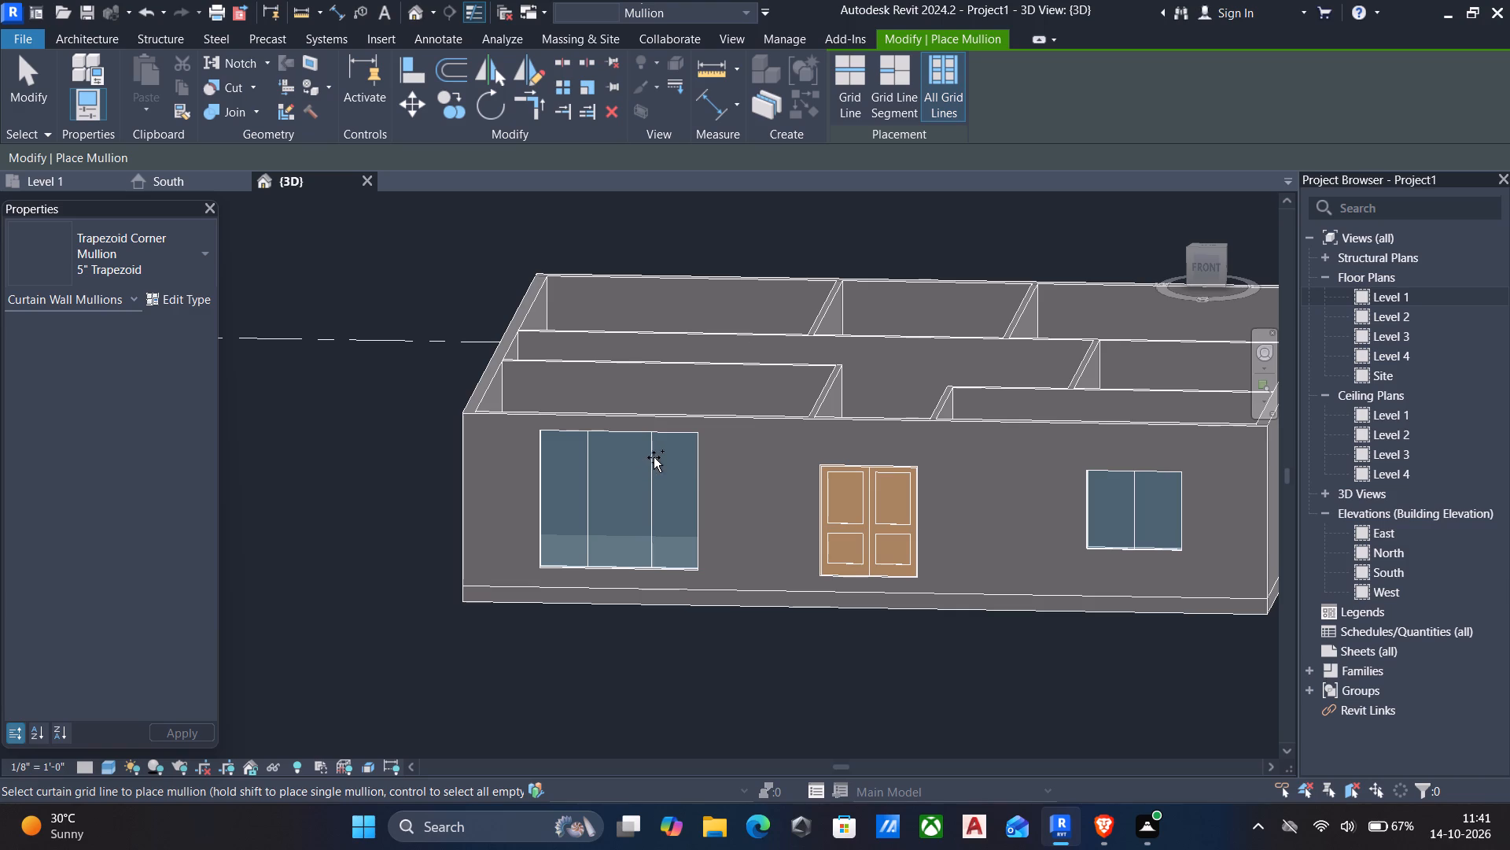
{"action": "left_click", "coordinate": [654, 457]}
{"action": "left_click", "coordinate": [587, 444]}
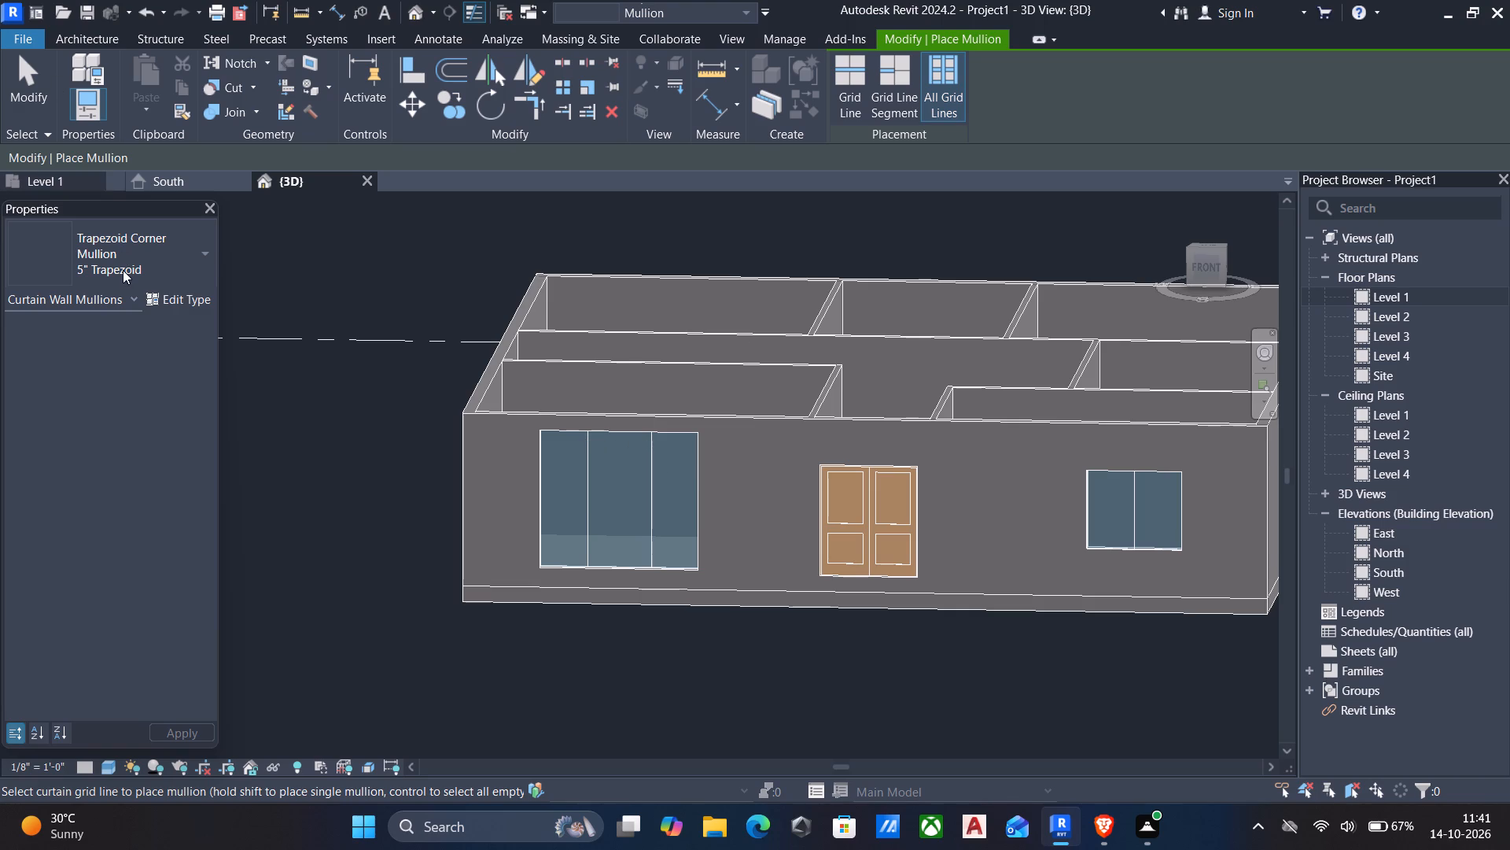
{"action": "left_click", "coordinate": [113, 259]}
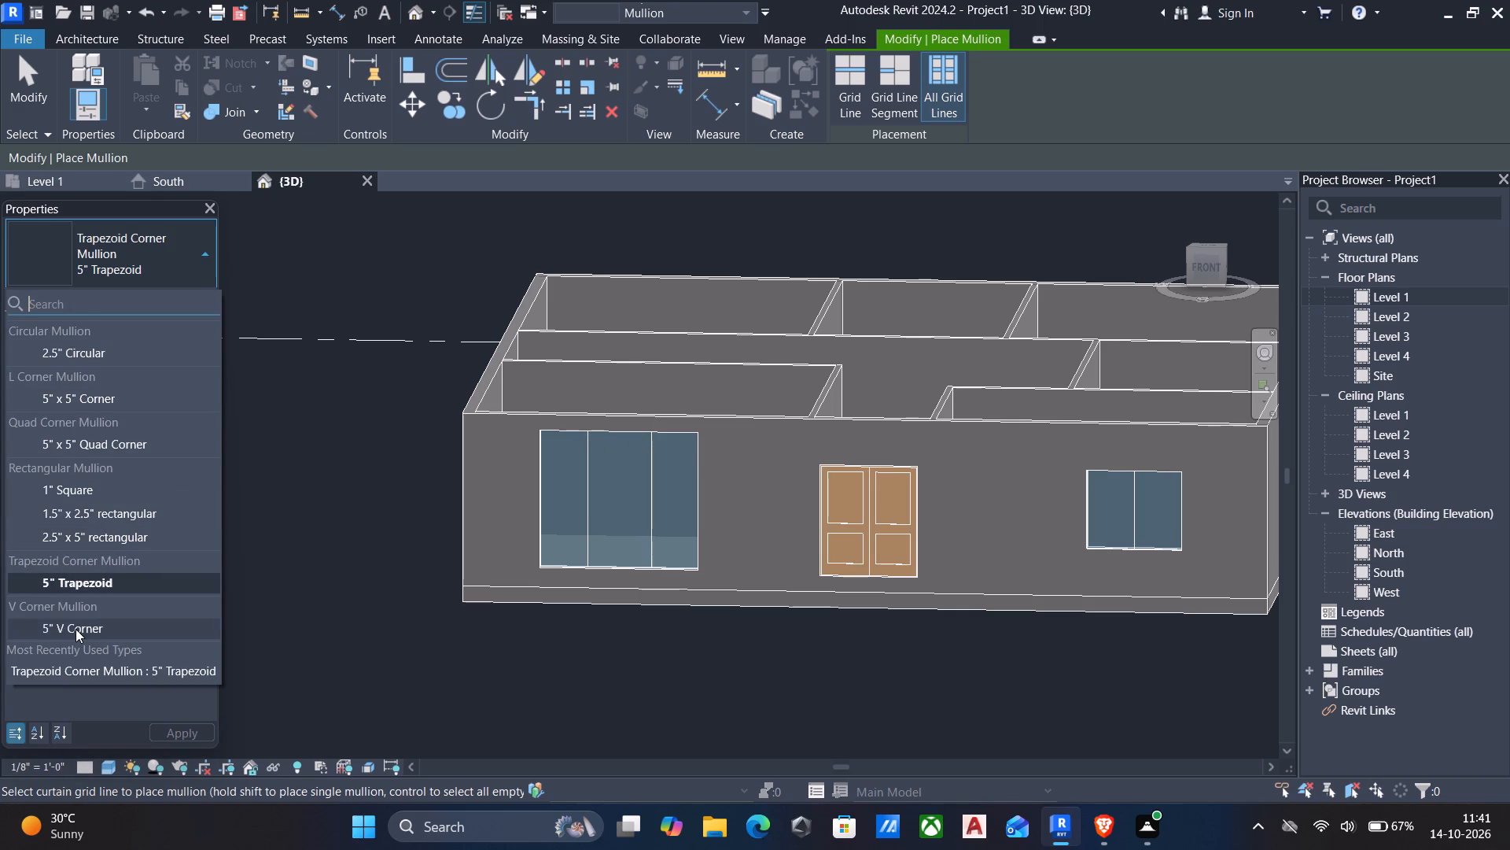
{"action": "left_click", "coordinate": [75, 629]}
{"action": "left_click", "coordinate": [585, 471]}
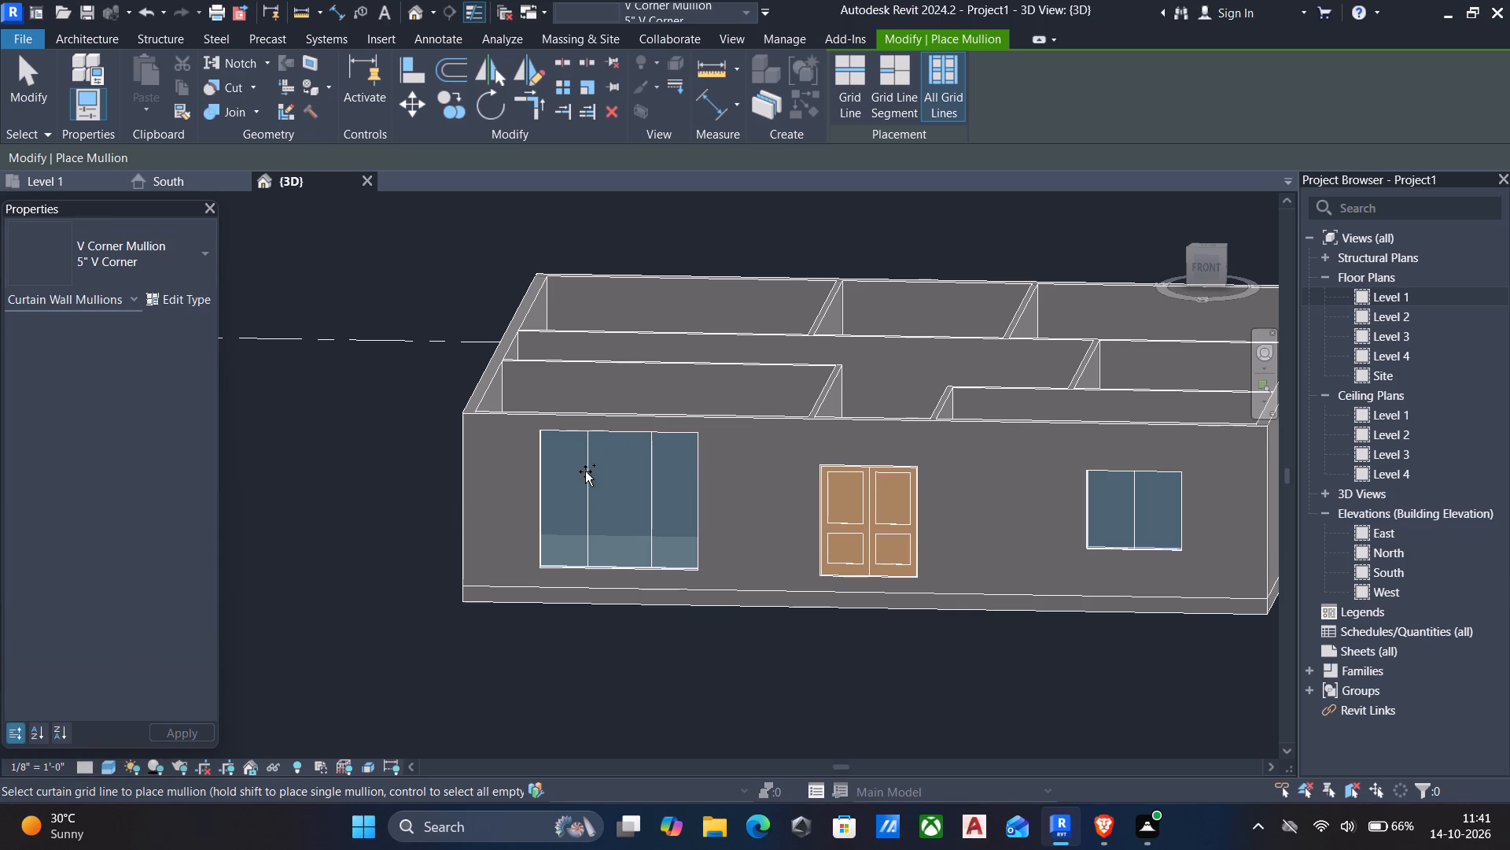
Place 2.5" x 5" rectangular mullions on all grid lines of both the 10' and the 6' south-facade curtain walls.
{"action": "left_click", "coordinate": [142, 242]}
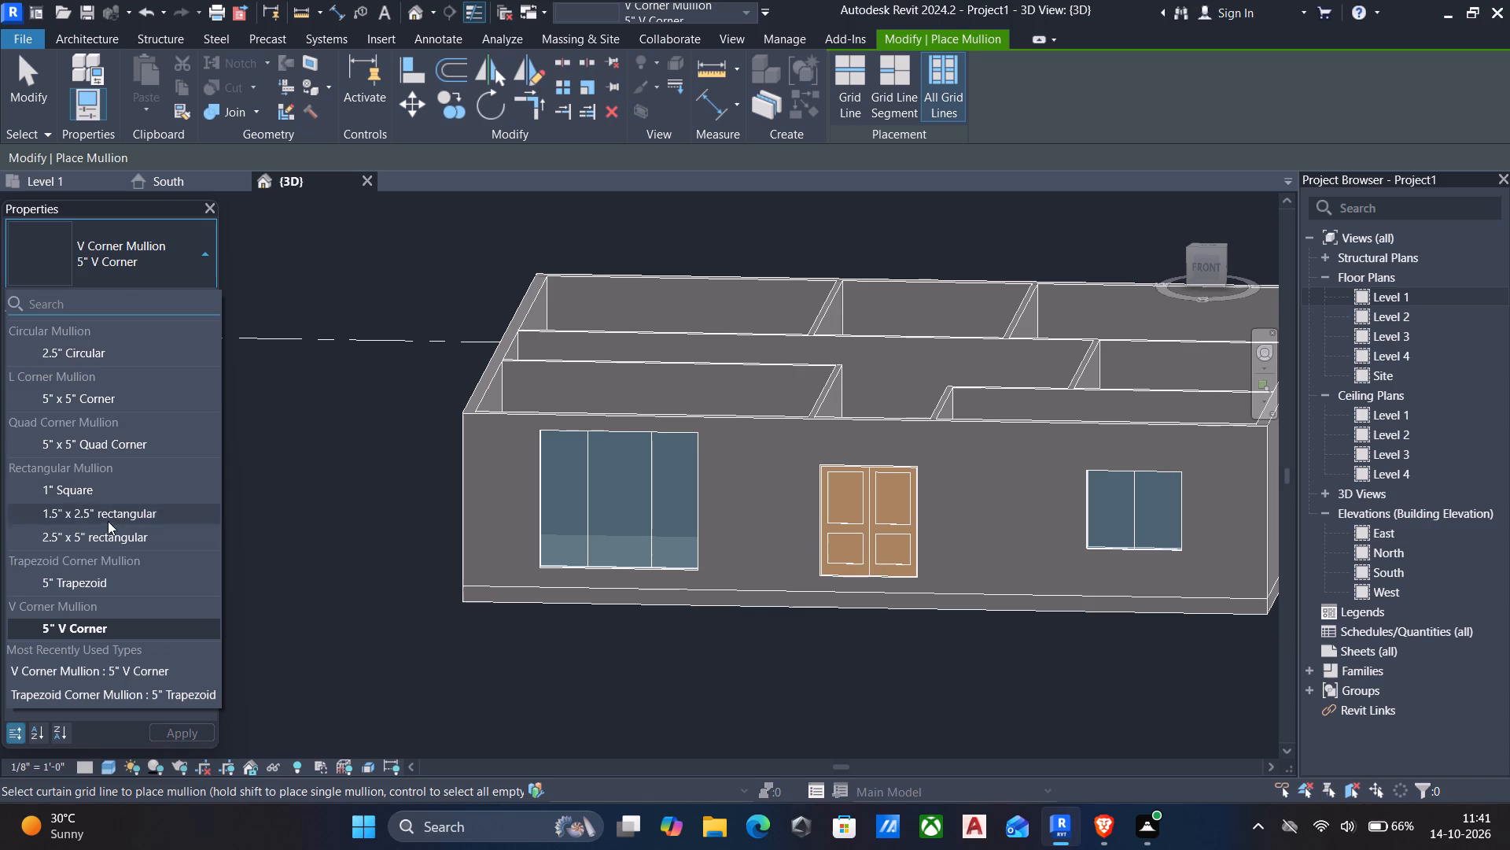
{"action": "left_click", "coordinate": [100, 538]}
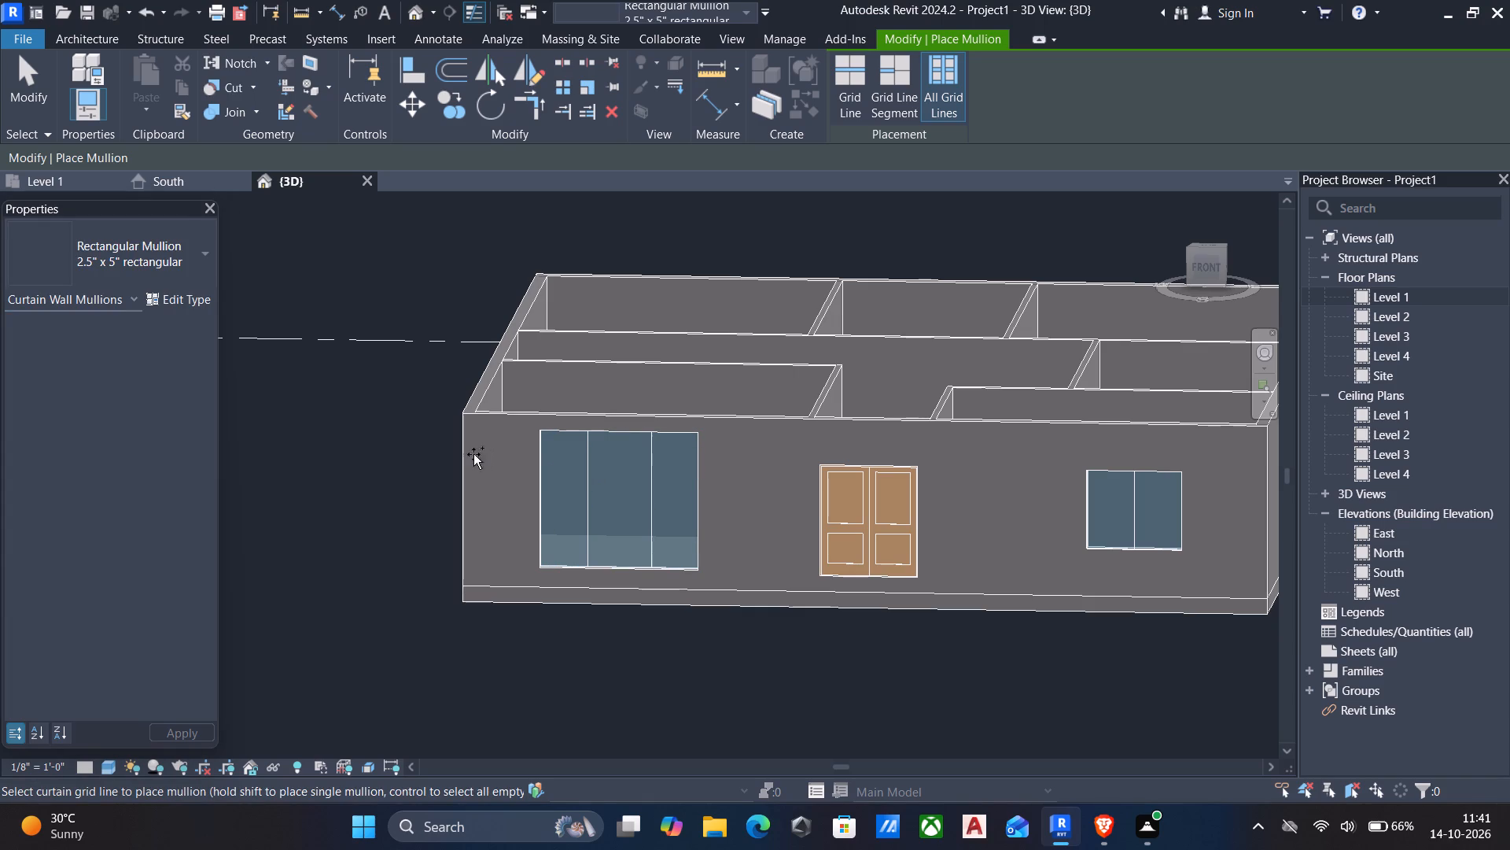
{"action": "left_click", "coordinate": [174, 254]}
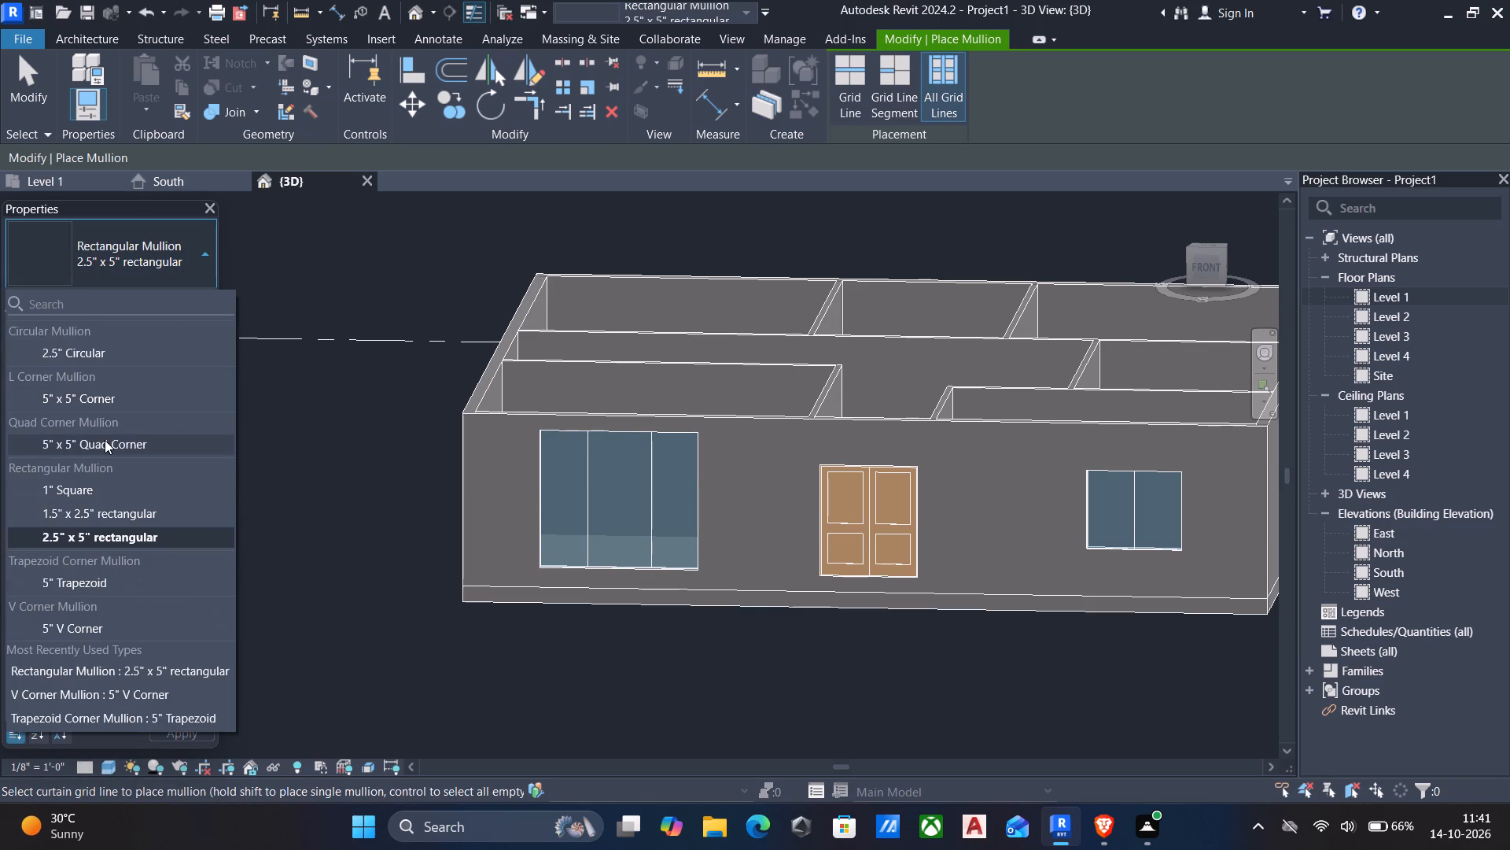
{"action": "left_click", "coordinate": [105, 440]}
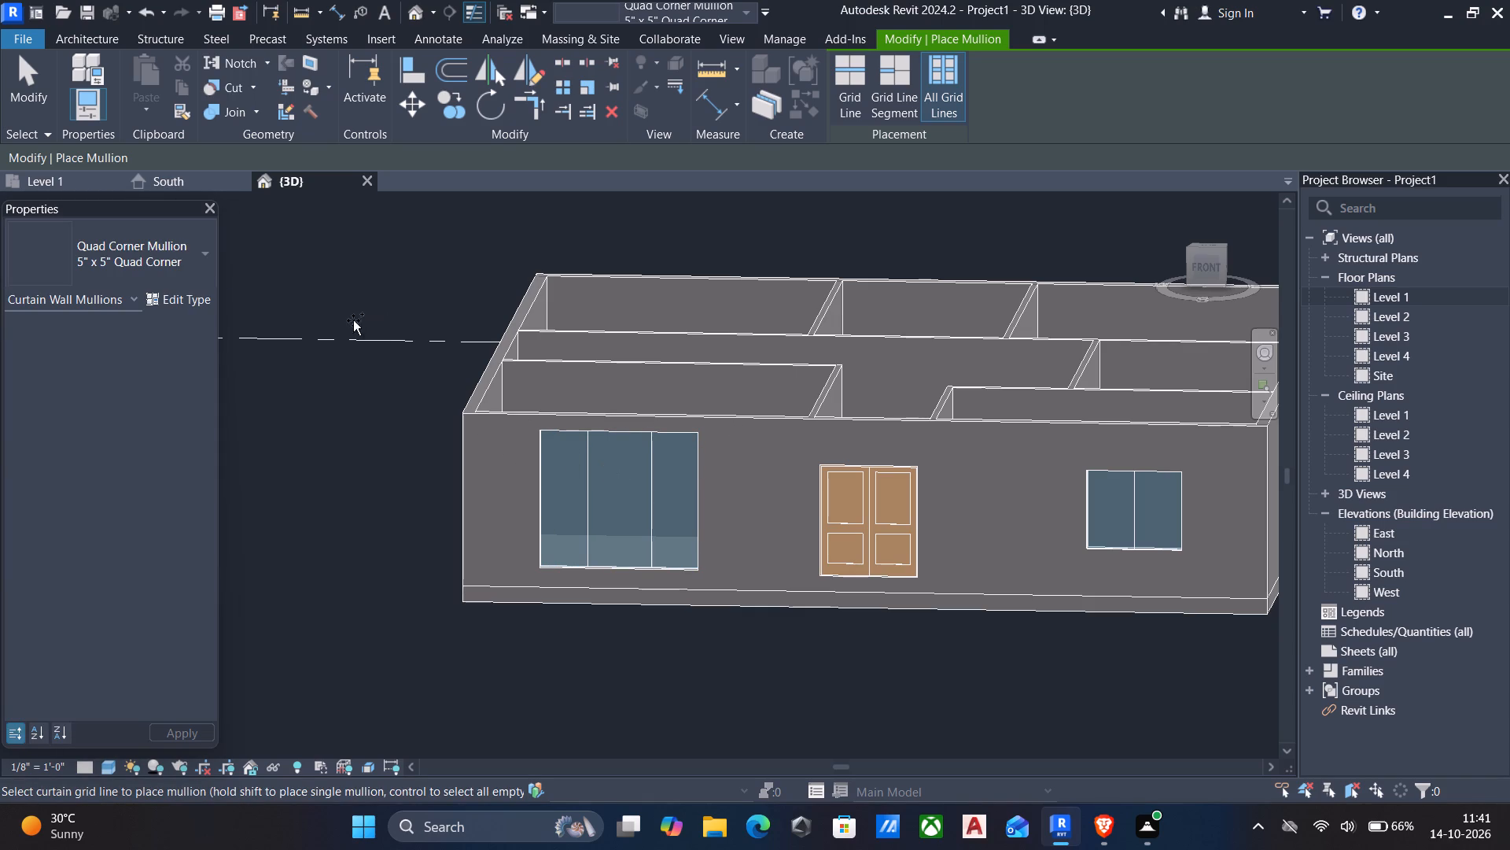
{"action": "left_click", "coordinate": [149, 258]}
{"action": "scroll", "coordinate": [107, 520], "scroll_direction": "up", "scroll_amount": 6}
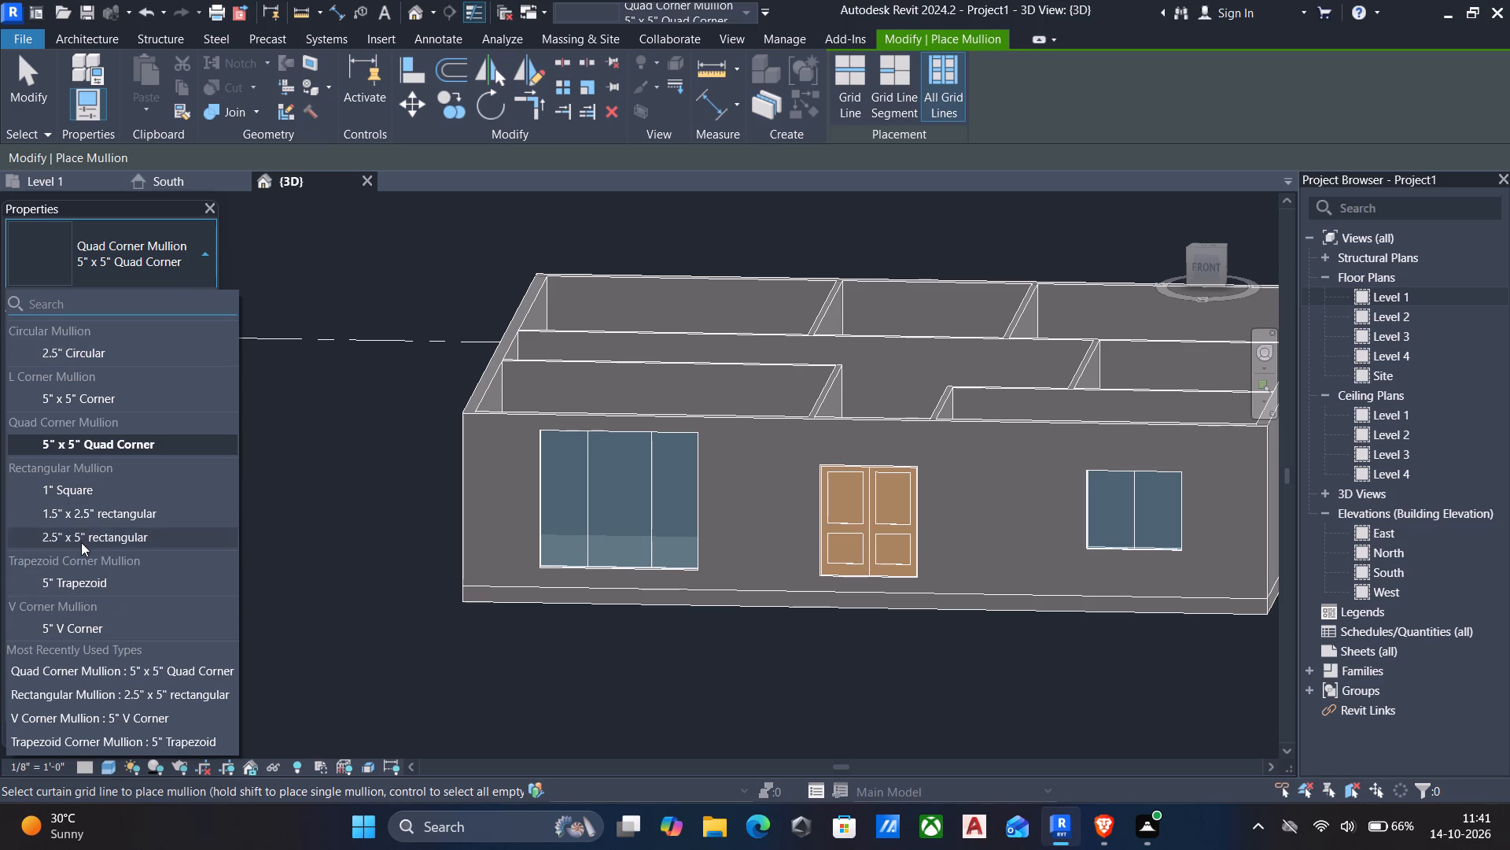
{"action": "left_click", "coordinate": [79, 538]}
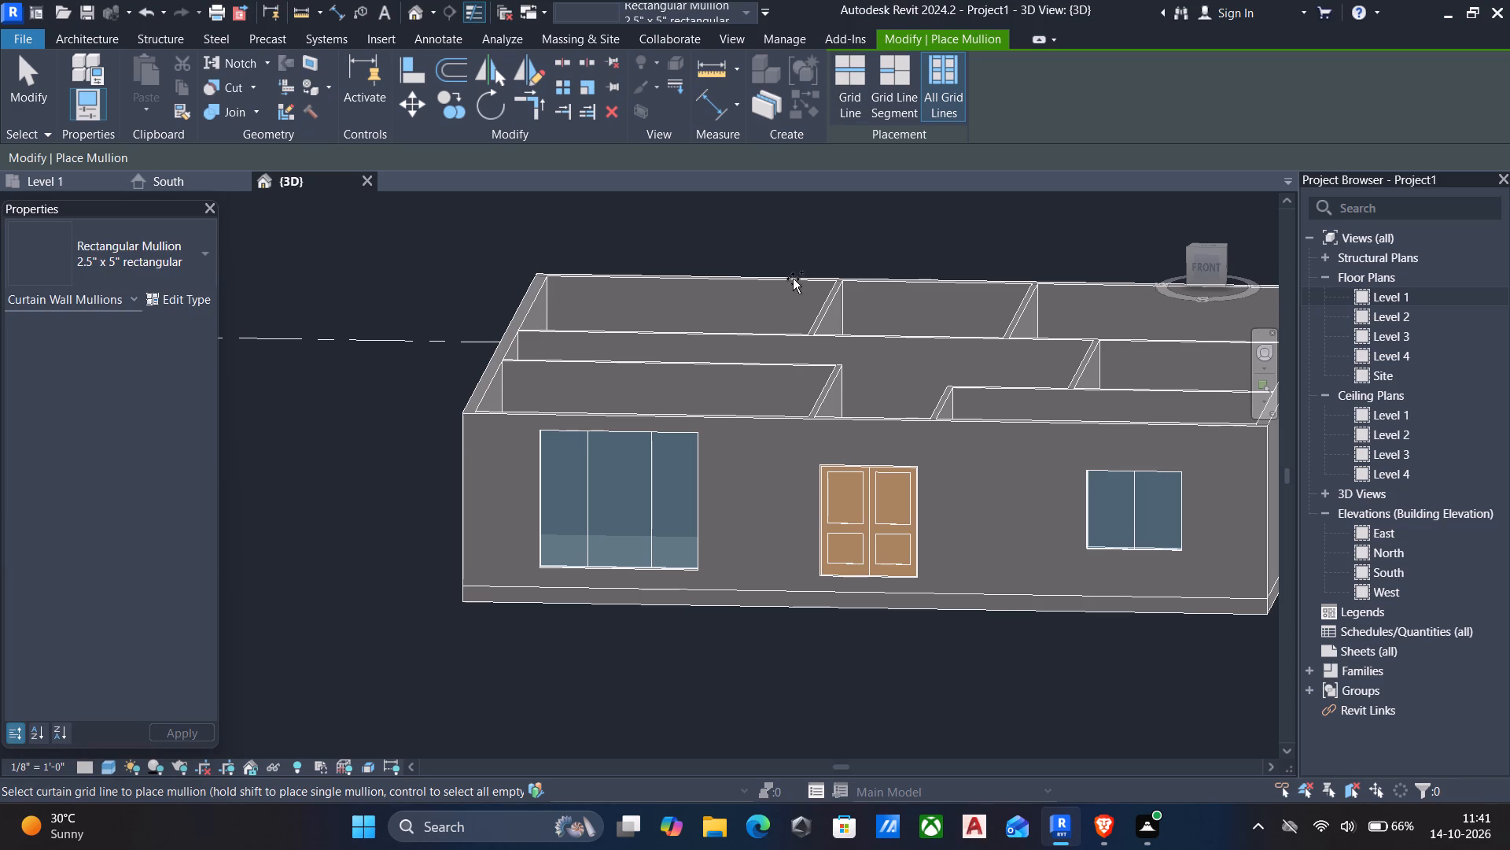
{"action": "left_click", "coordinate": [590, 444]}
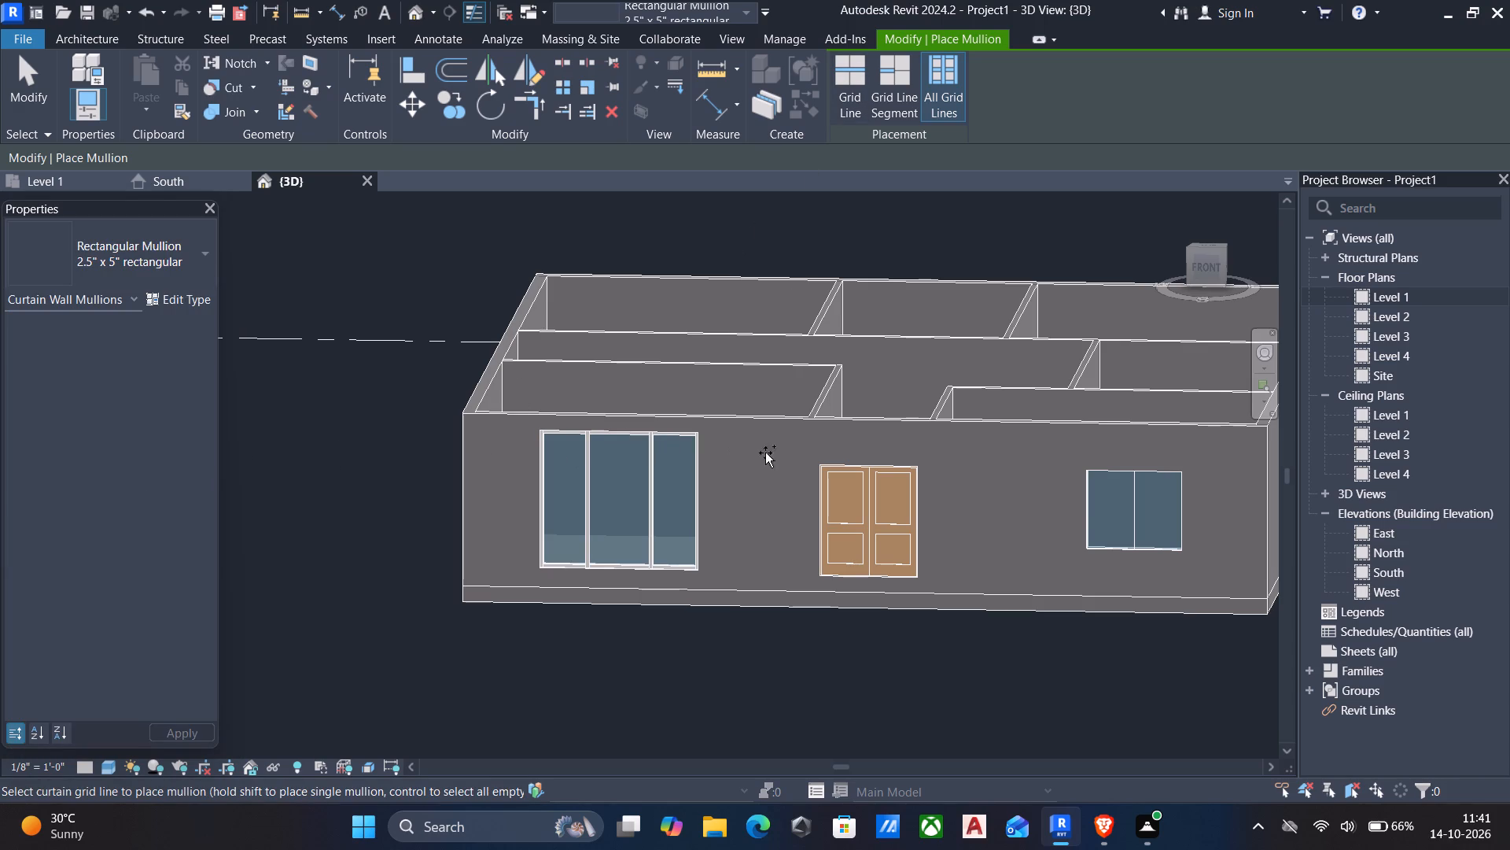
{"action": "left_click", "coordinate": [1135, 478]}
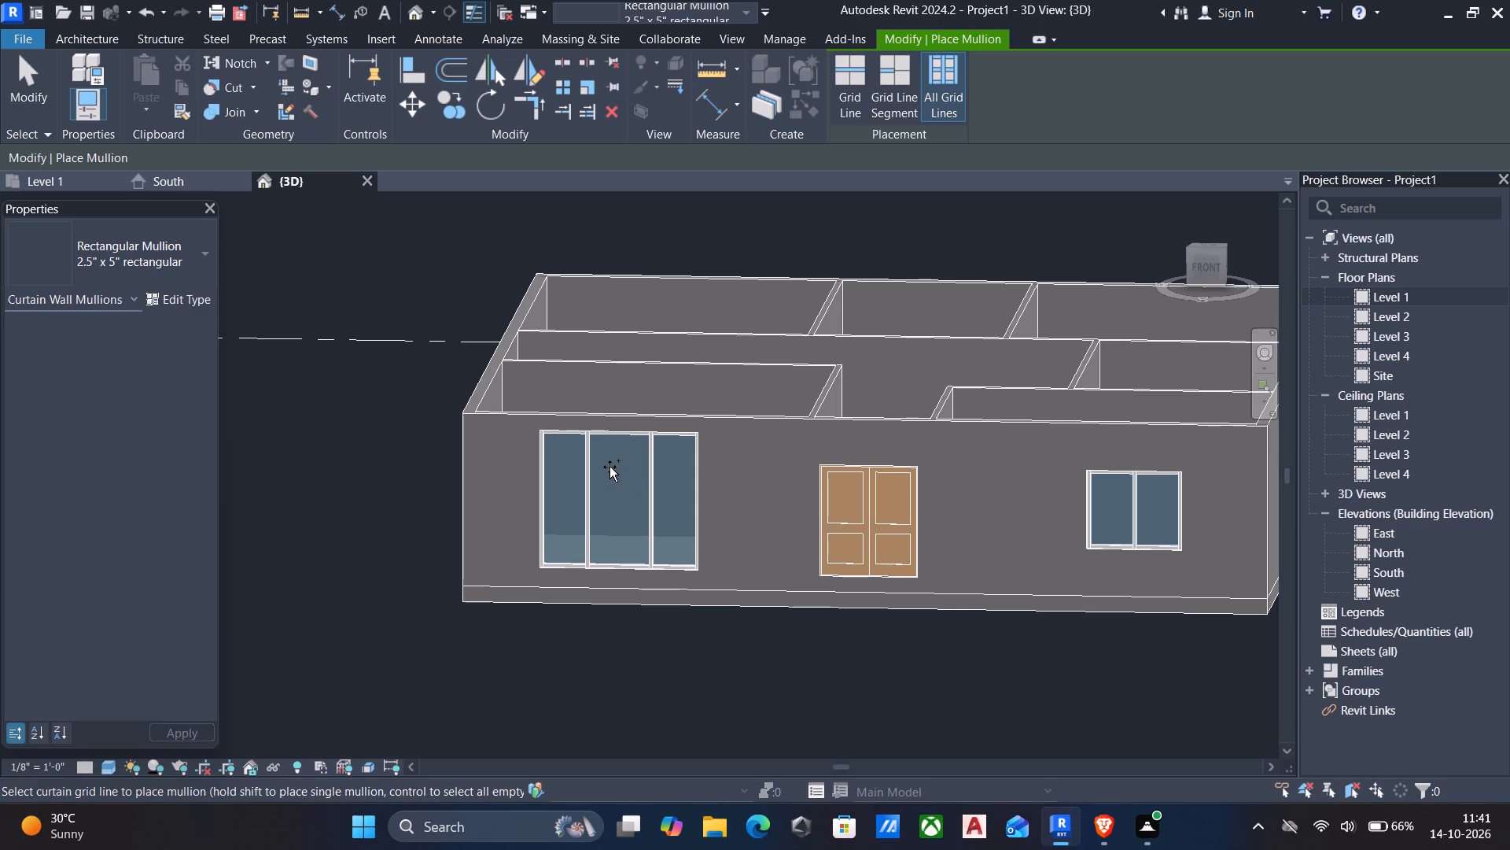
{"action": "key", "text": "Escape"}
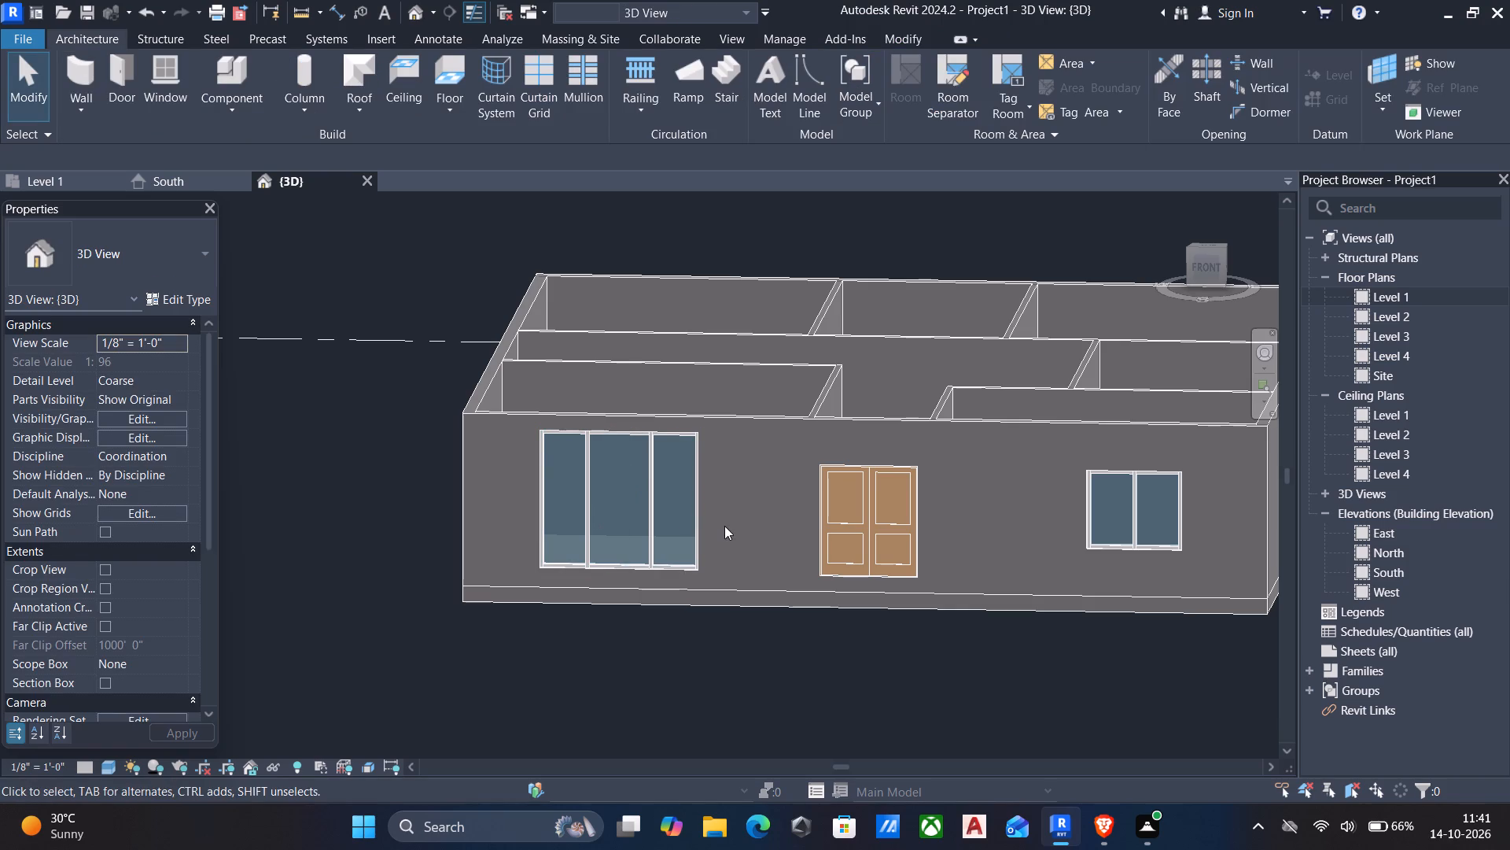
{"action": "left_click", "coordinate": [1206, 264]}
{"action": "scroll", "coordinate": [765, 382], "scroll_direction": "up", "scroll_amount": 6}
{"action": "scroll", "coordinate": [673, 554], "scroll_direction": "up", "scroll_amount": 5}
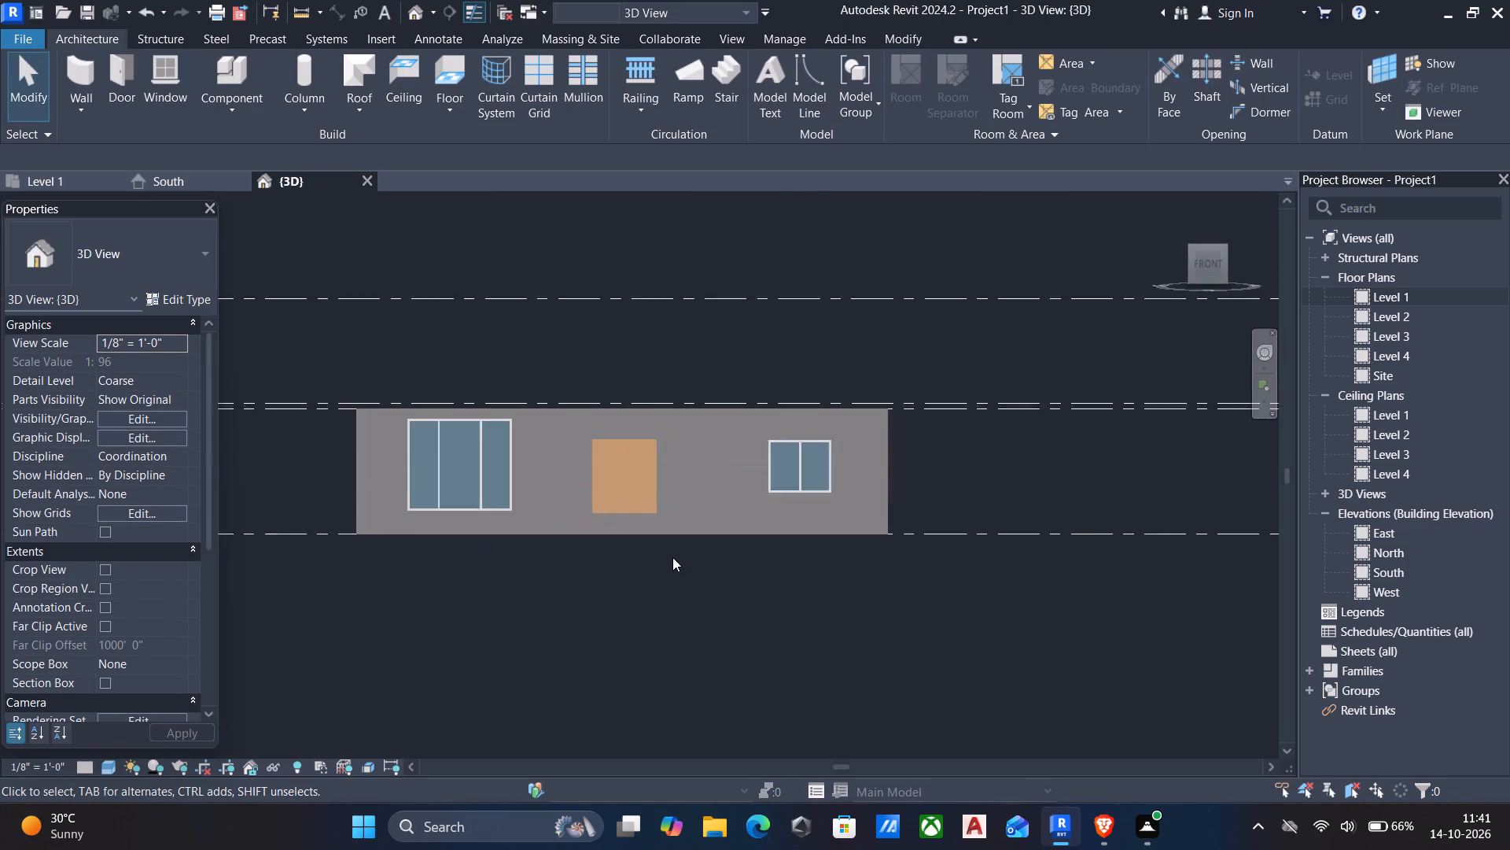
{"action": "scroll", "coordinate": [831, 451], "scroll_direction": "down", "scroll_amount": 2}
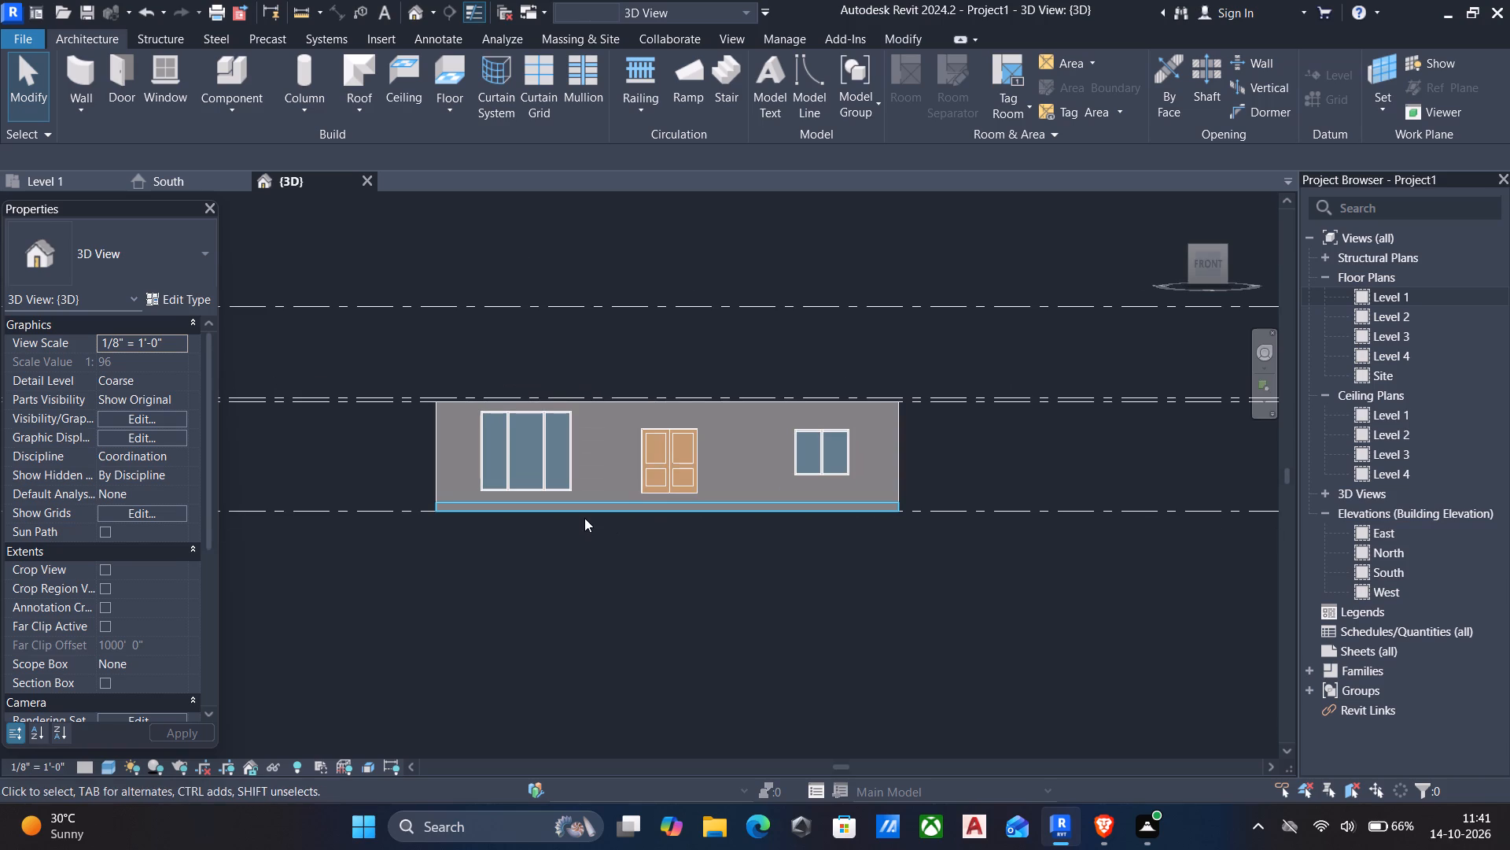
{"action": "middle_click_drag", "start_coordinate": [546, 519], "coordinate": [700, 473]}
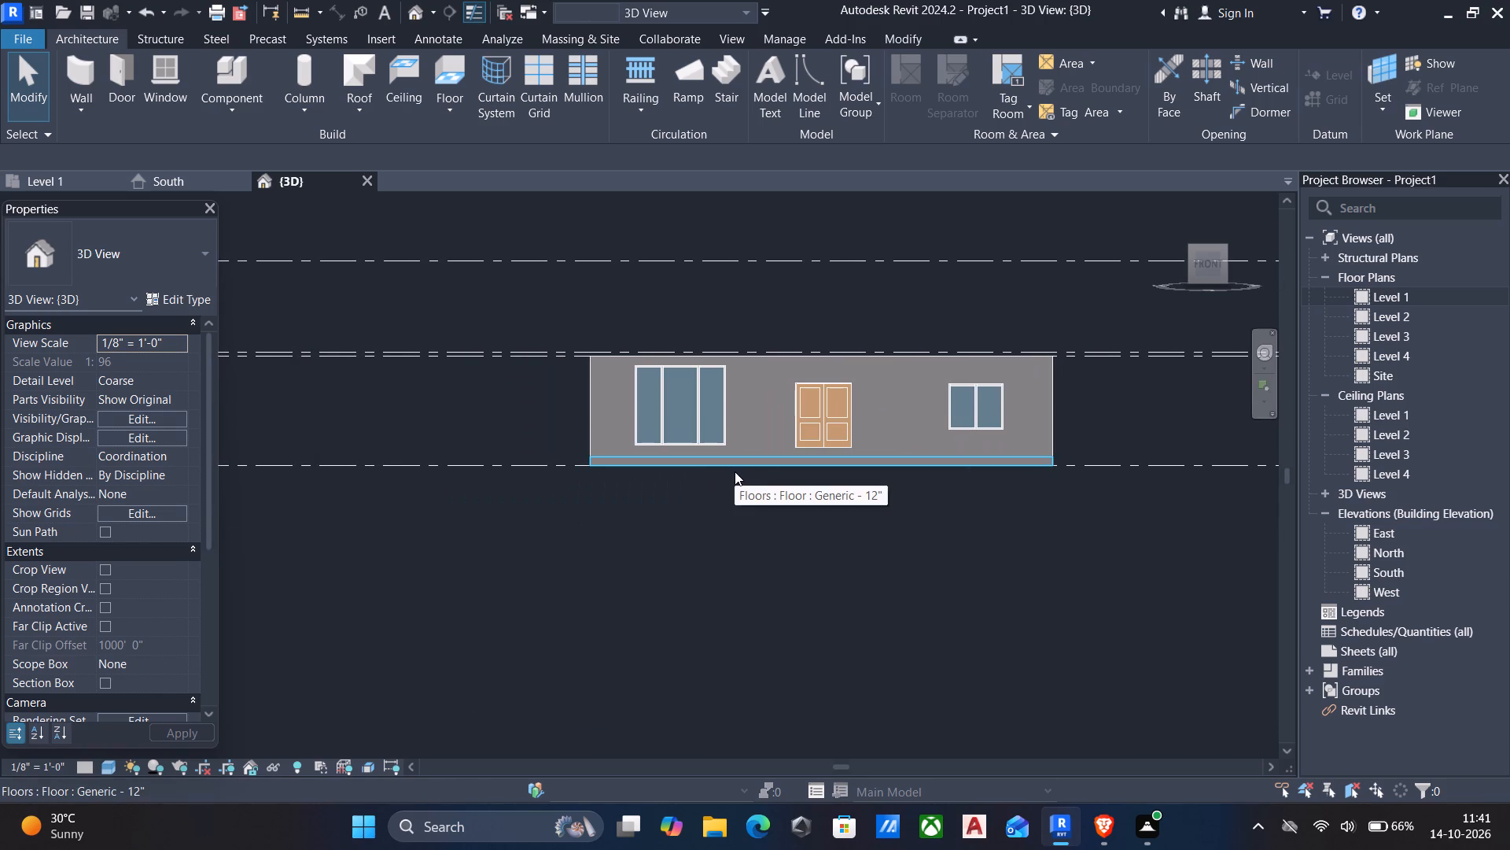
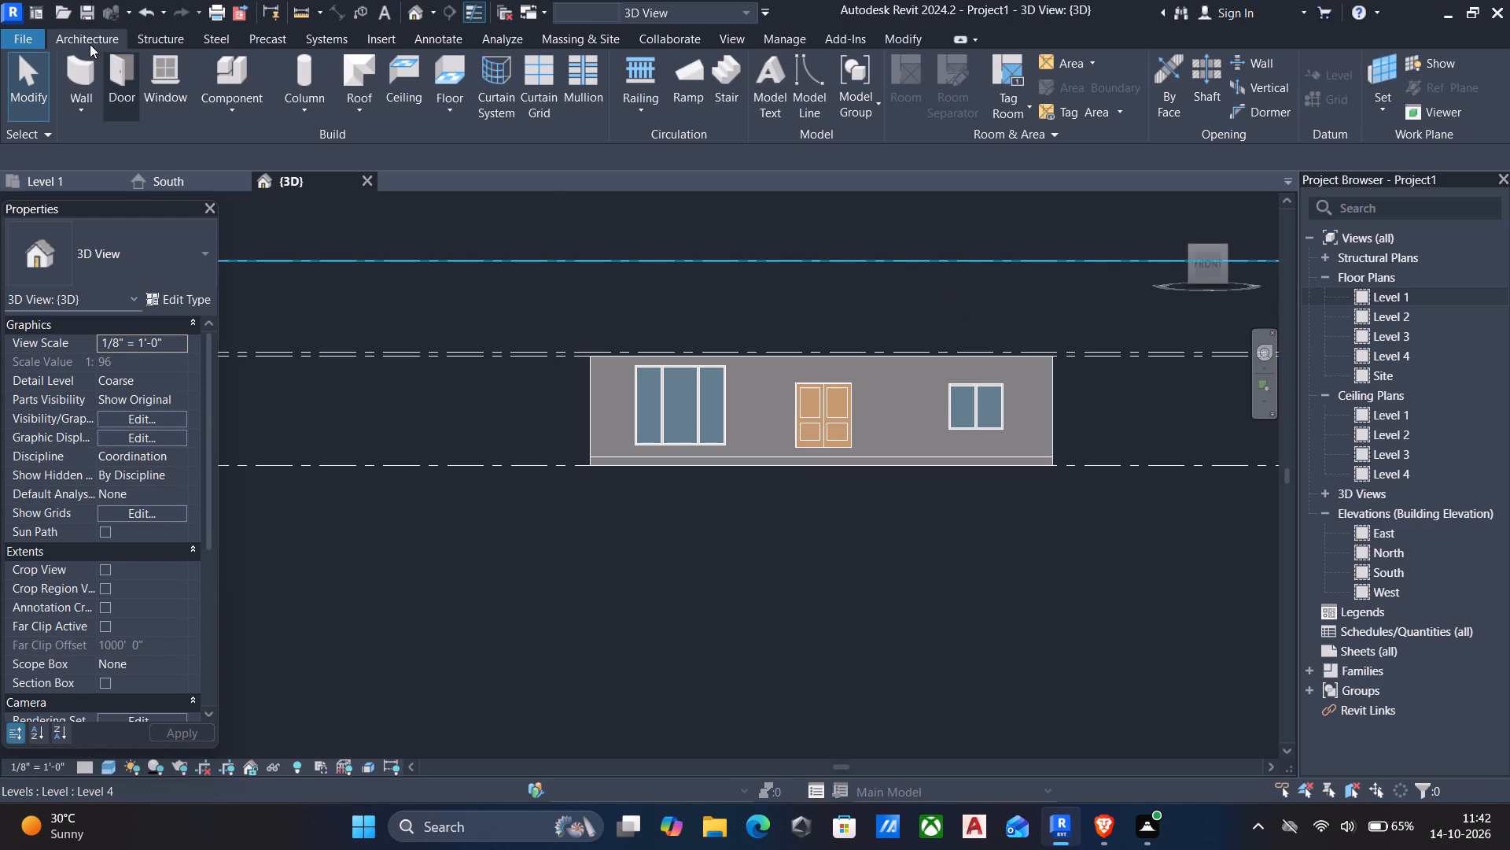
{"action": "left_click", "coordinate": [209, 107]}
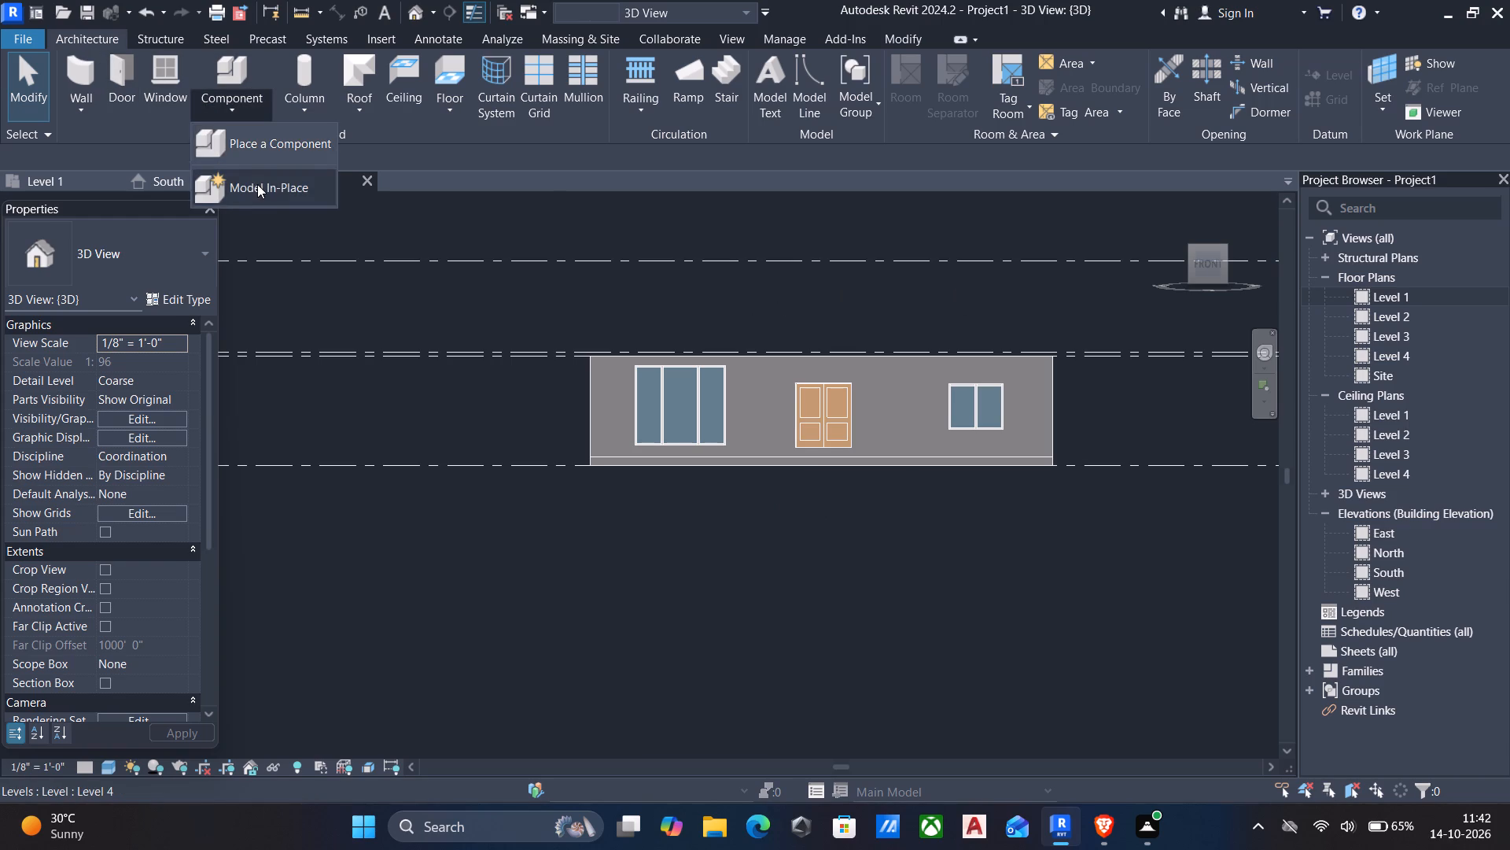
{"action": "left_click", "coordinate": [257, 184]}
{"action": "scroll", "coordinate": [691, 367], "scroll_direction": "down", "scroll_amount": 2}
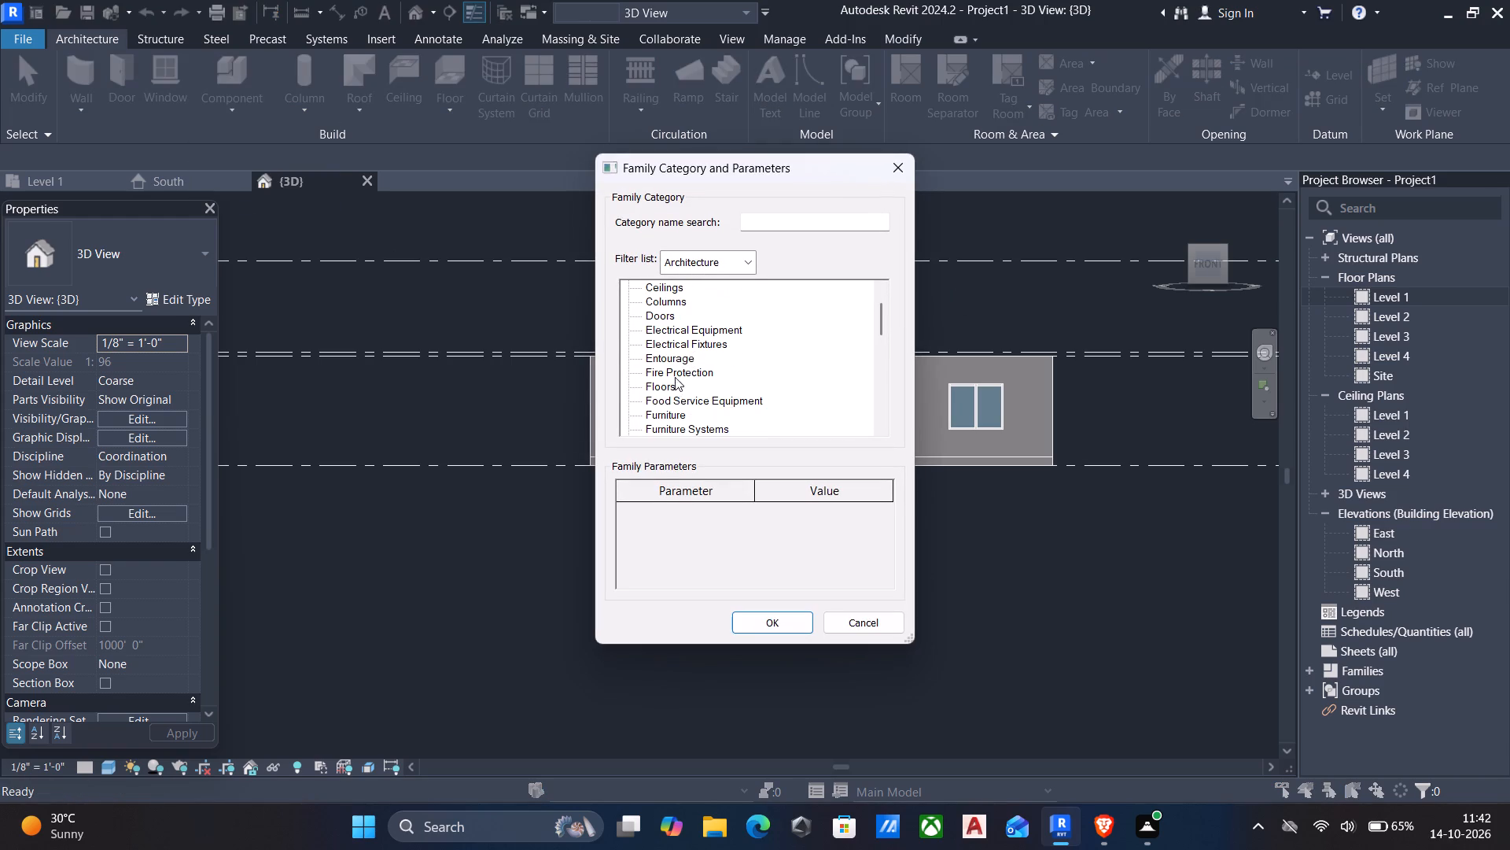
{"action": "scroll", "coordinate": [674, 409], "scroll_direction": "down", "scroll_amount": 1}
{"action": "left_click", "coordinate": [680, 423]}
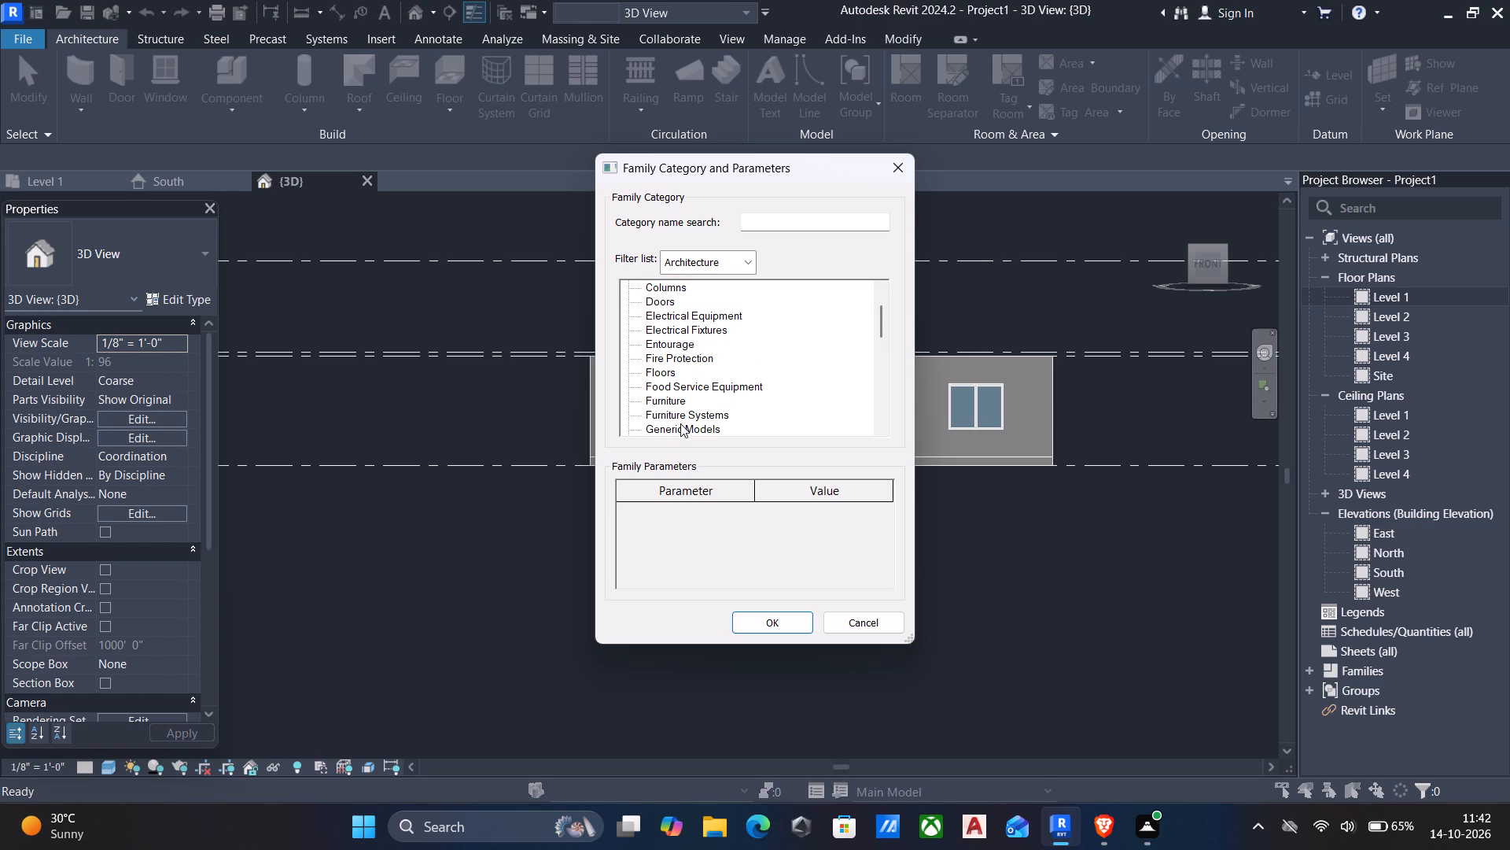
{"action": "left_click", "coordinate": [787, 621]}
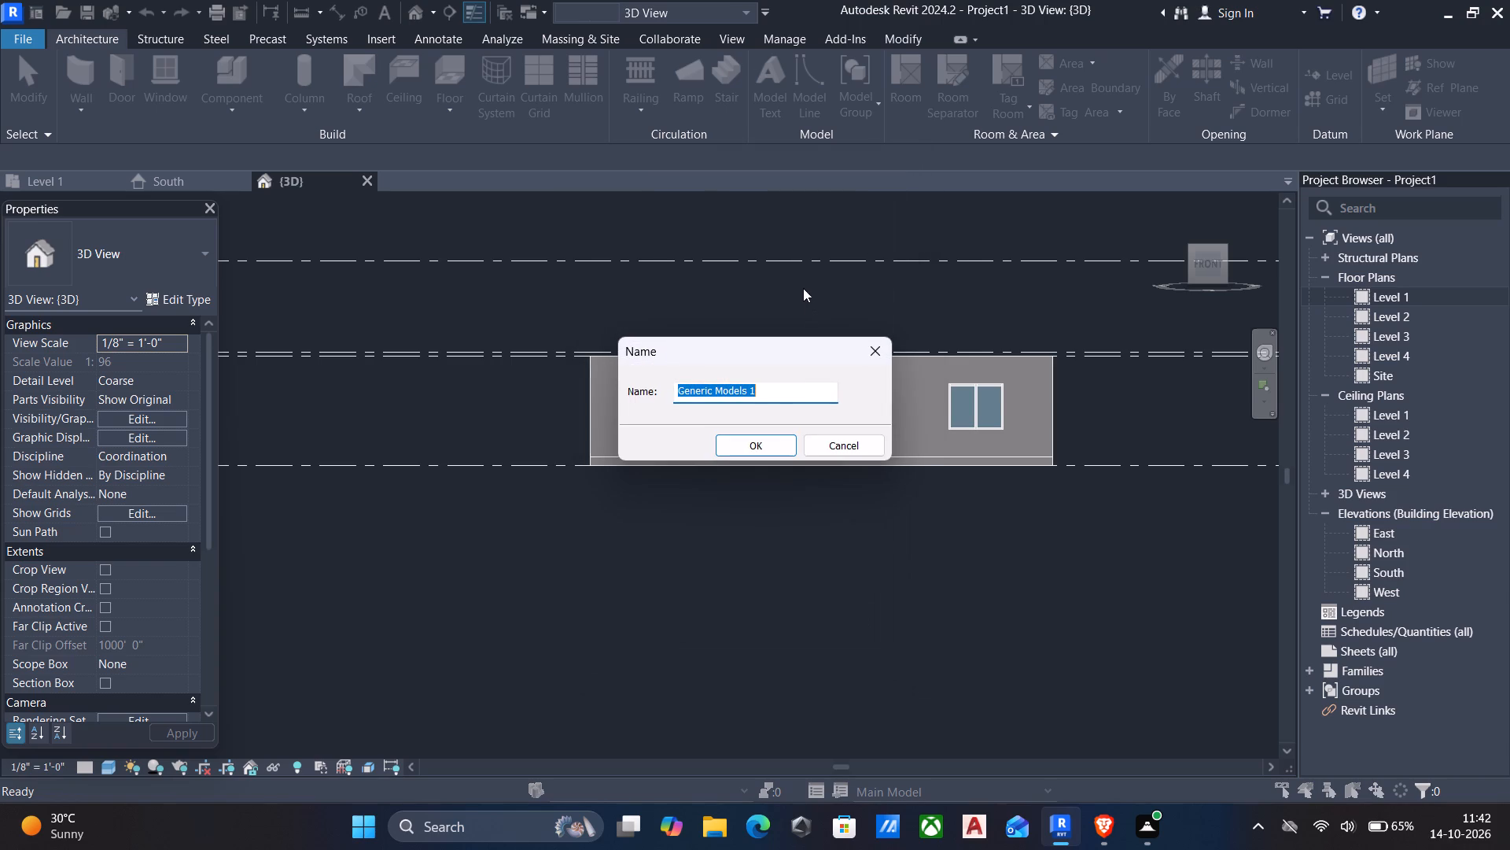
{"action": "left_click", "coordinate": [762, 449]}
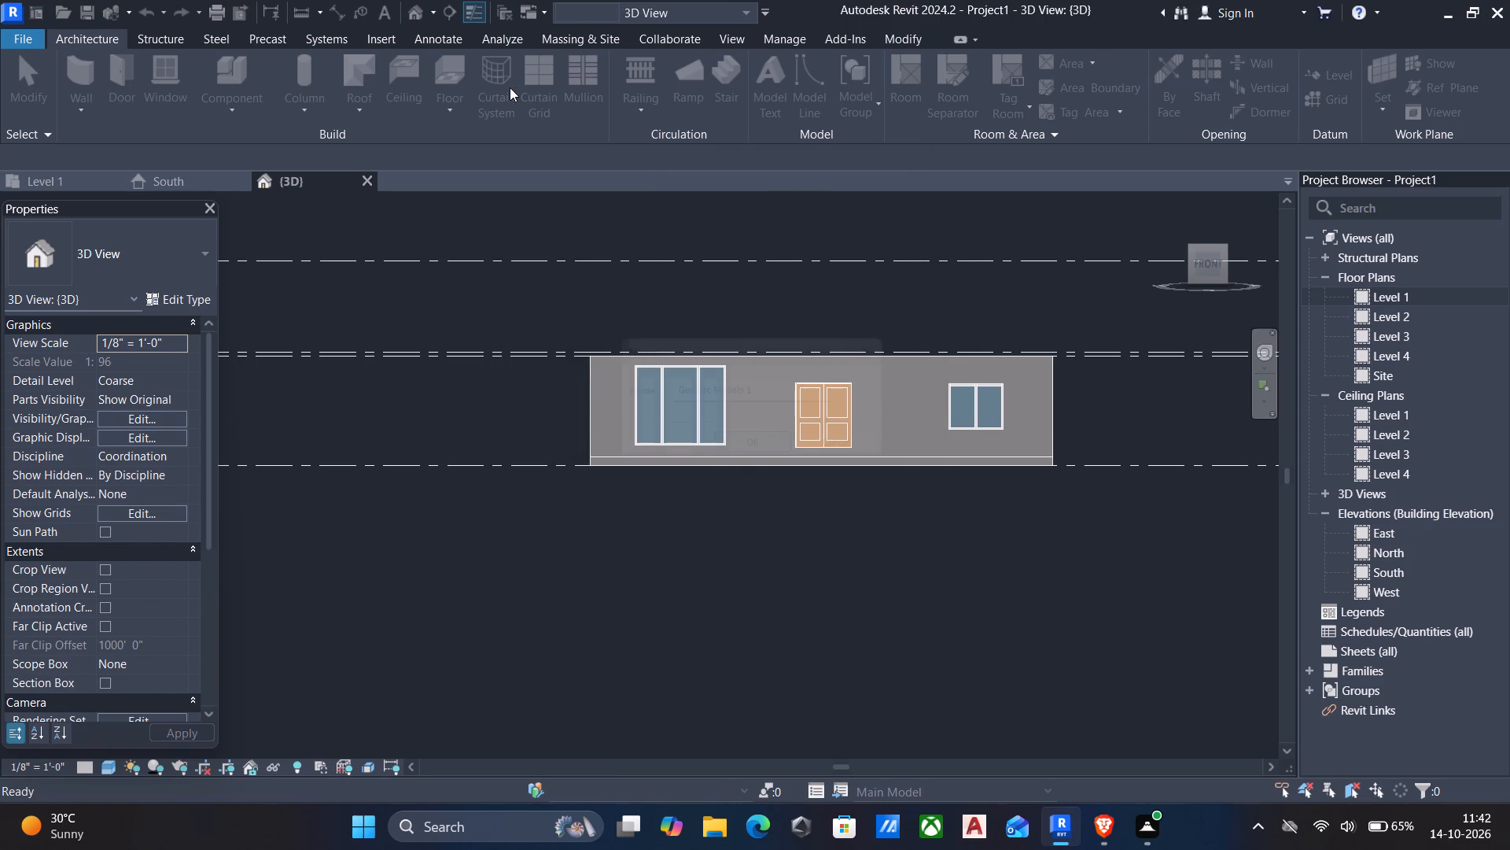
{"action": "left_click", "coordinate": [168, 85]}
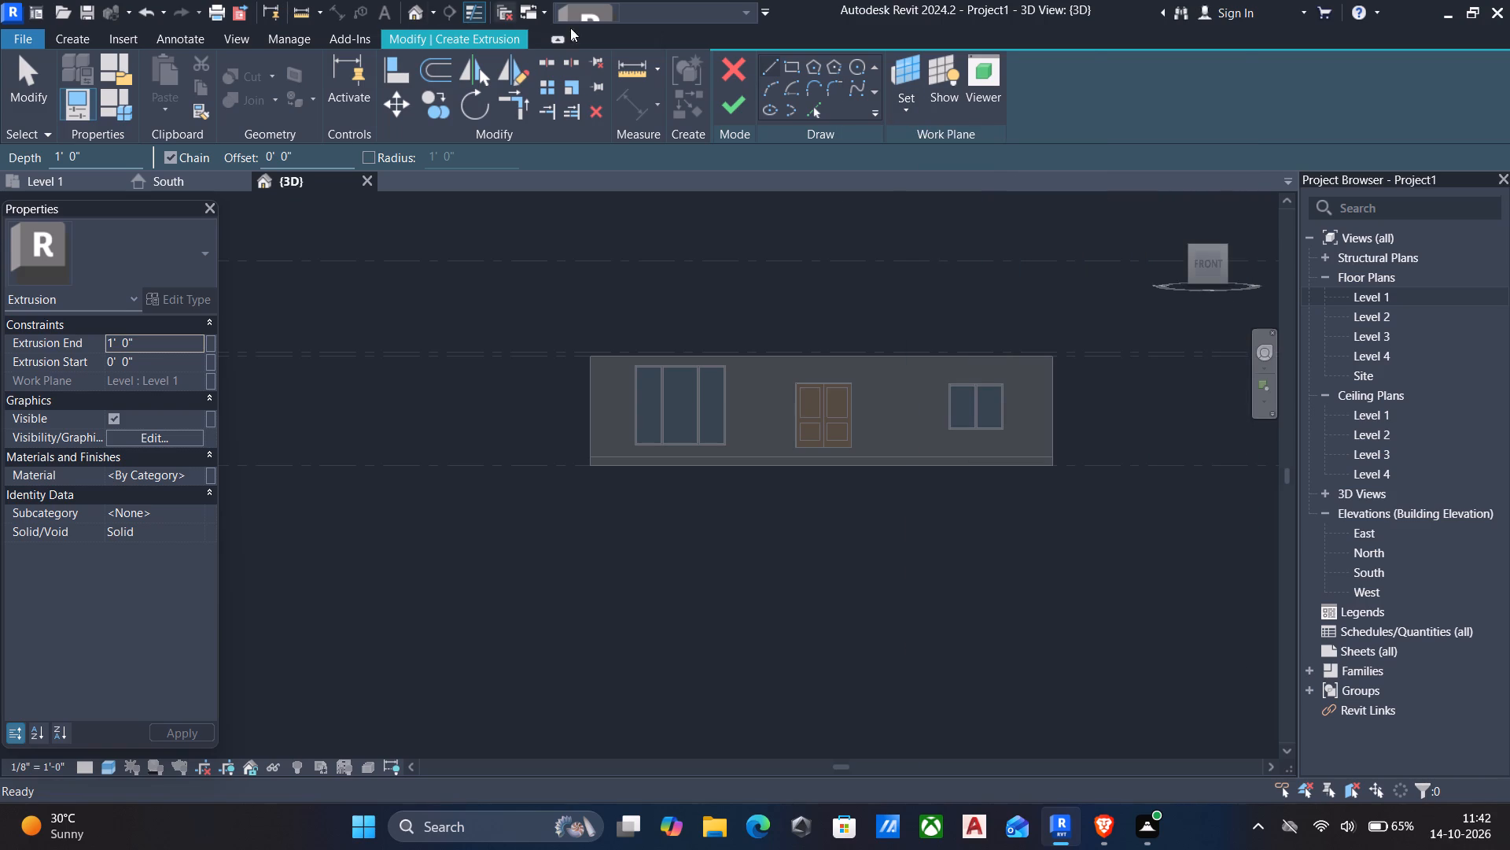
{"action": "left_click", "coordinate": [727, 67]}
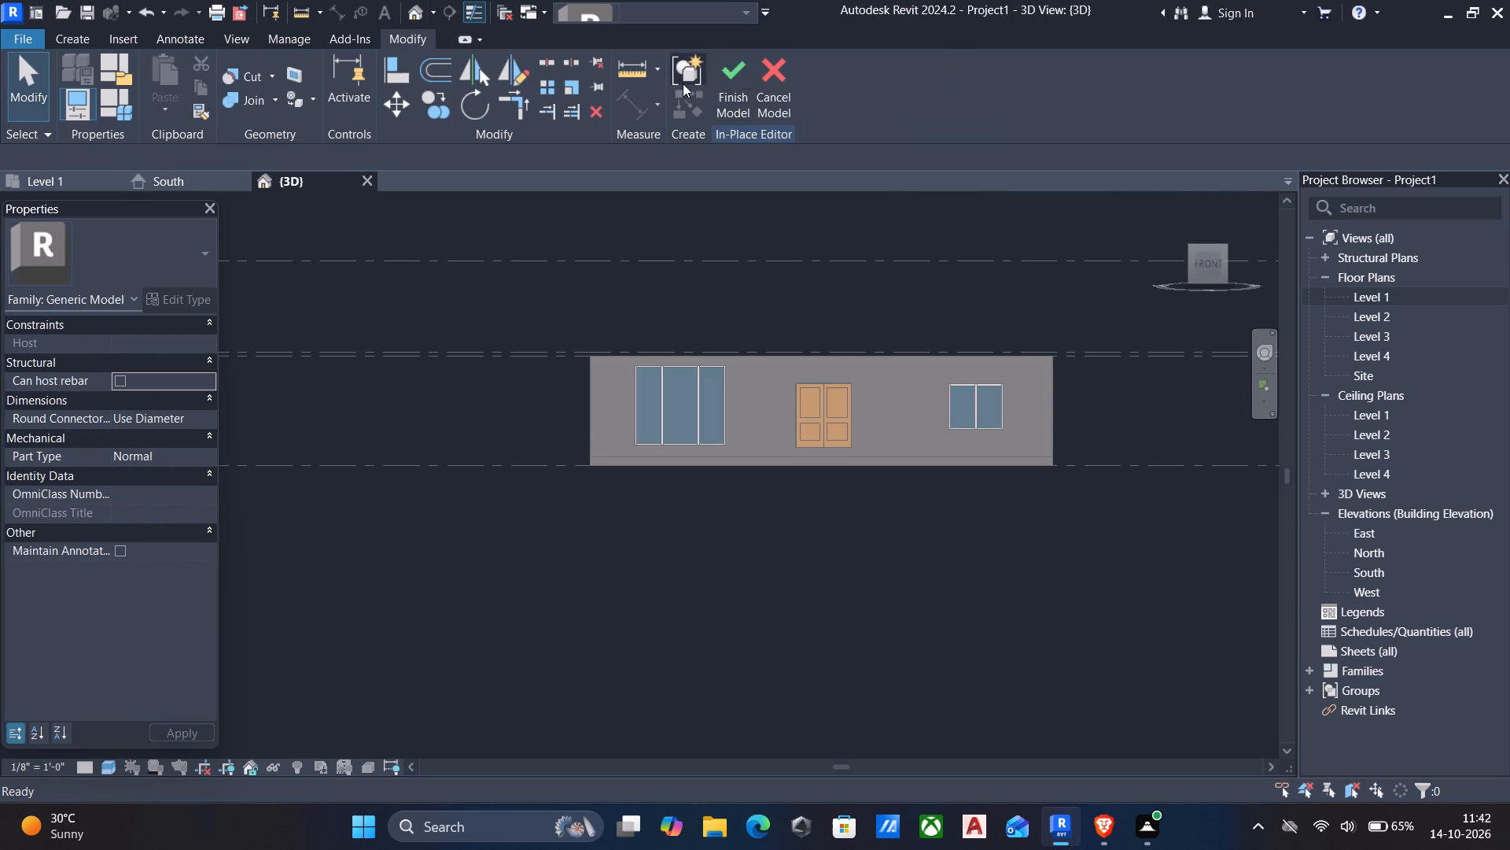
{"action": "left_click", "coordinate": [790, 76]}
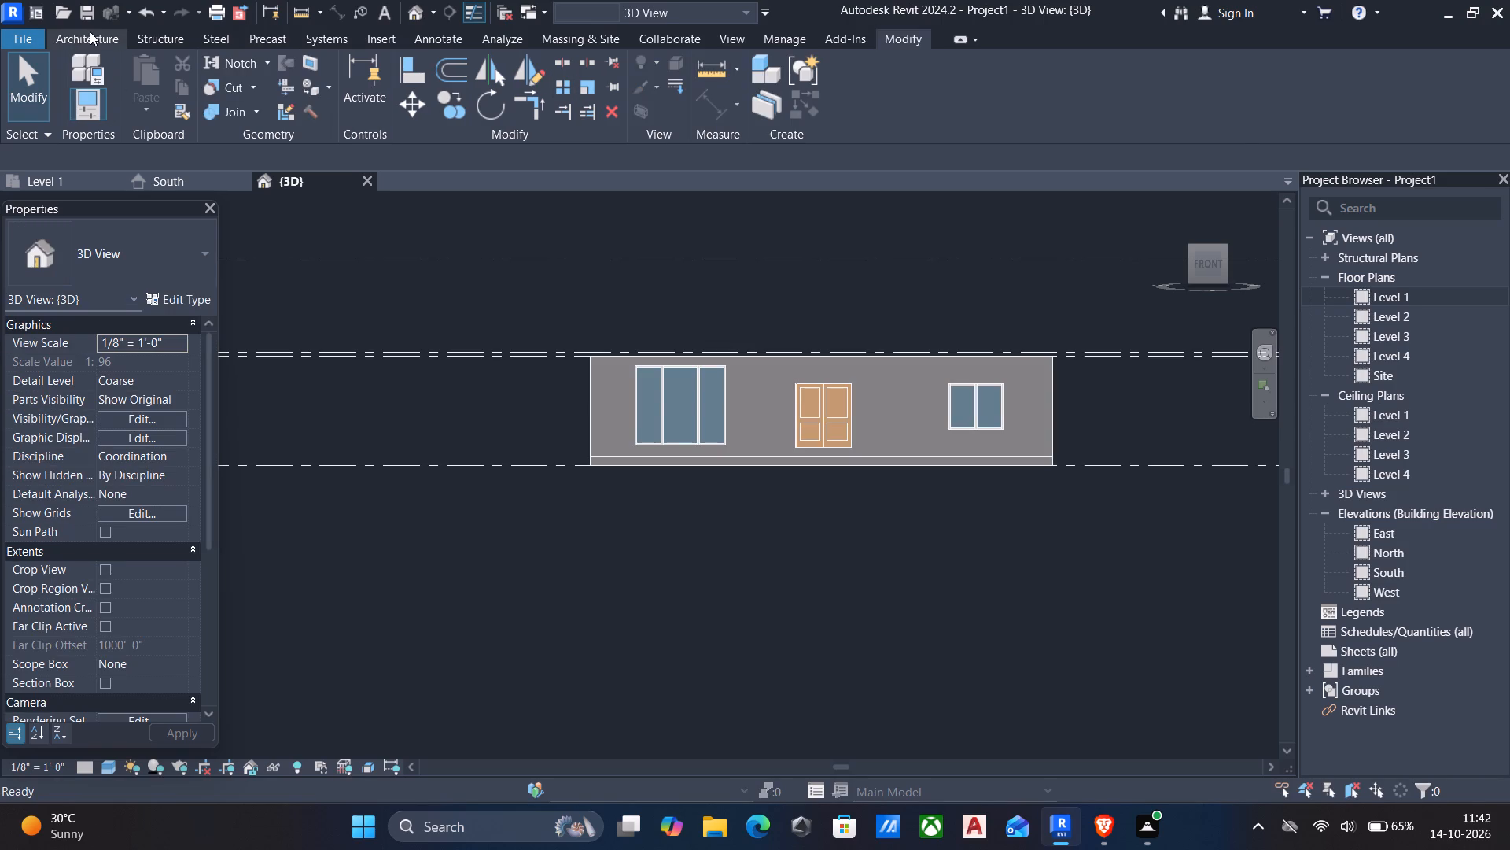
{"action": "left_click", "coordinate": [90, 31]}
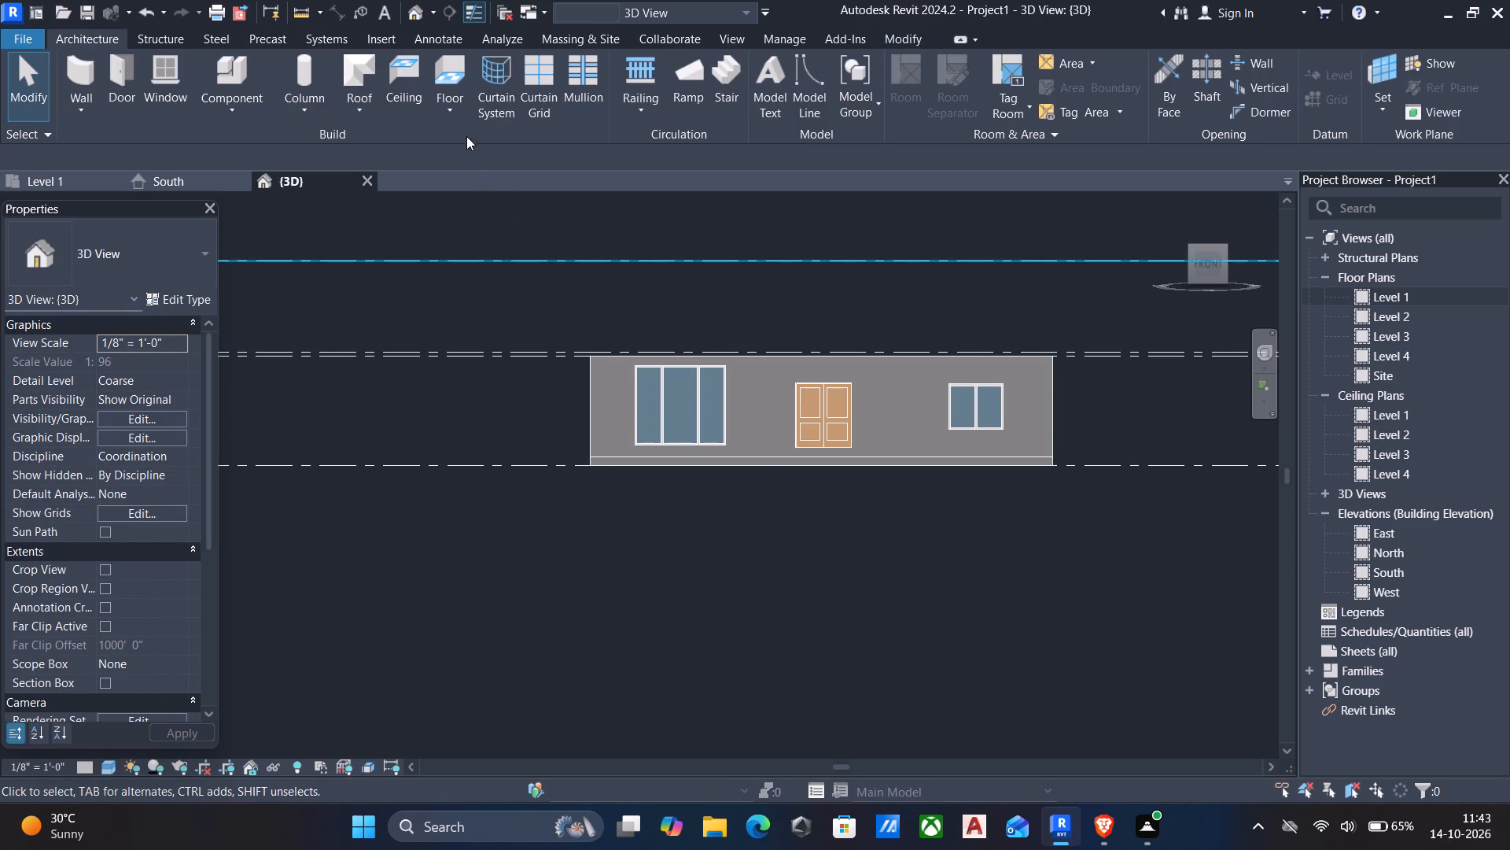
Duplicate the existing floor's Generic - 12" type as a new type named 6" floor.
{"action": "left_click", "coordinate": [780, 461]}
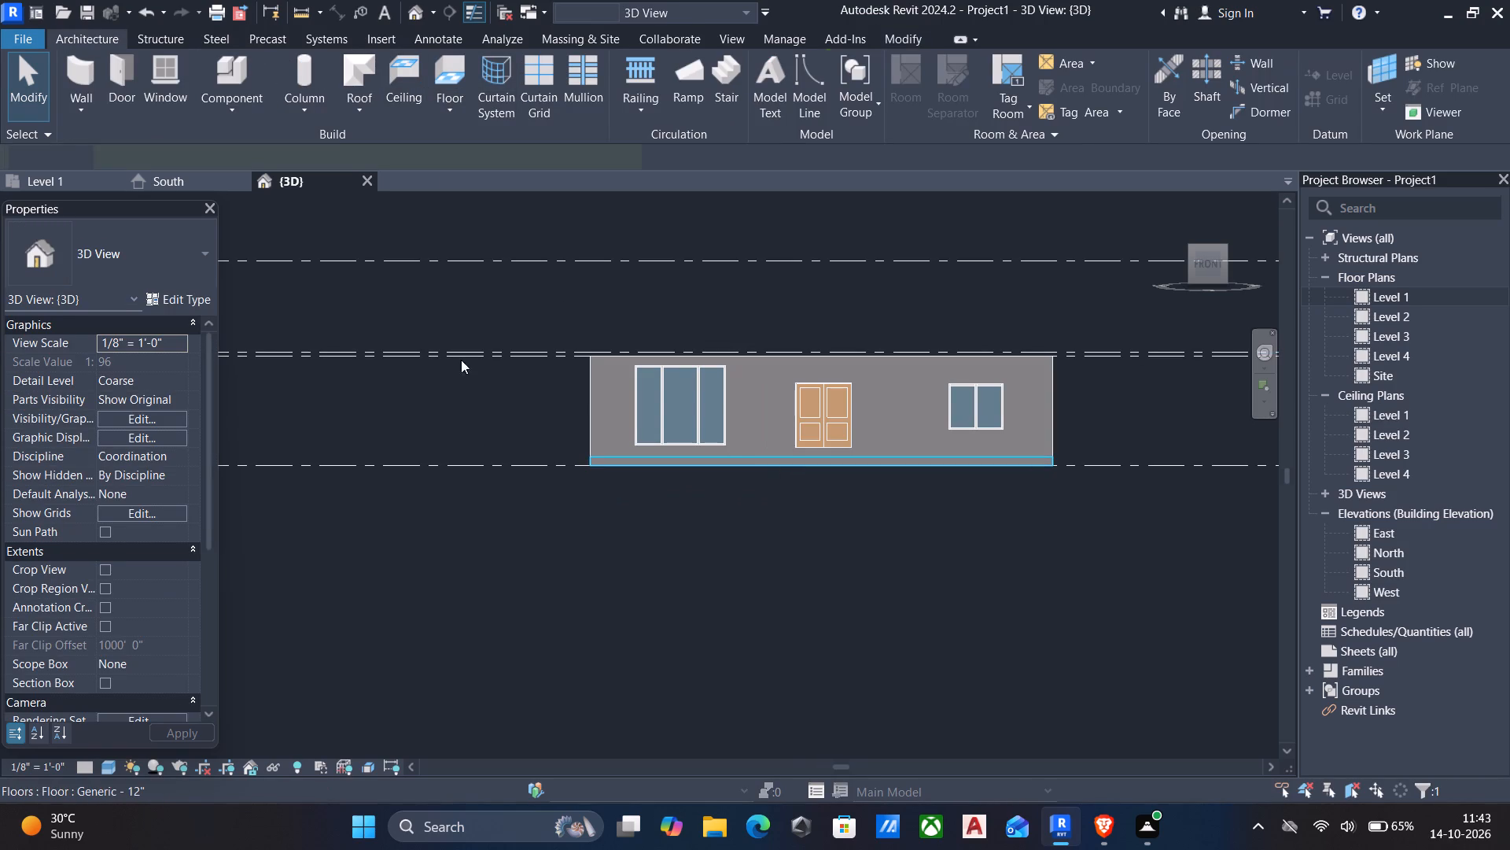
{"action": "left_click", "coordinate": [184, 293]}
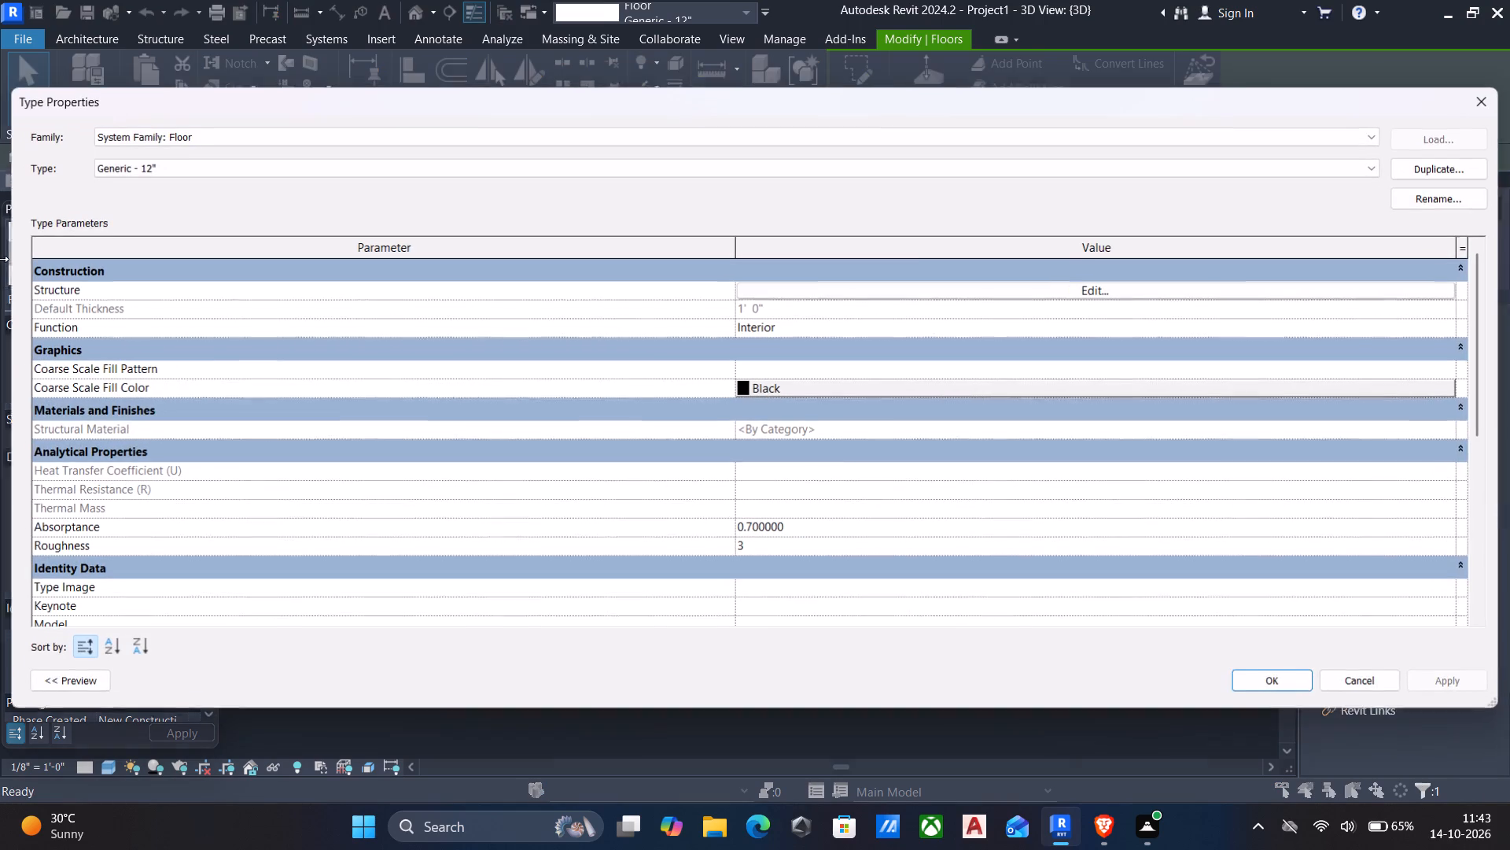
{"action": "left_click", "coordinate": [1456, 175]}
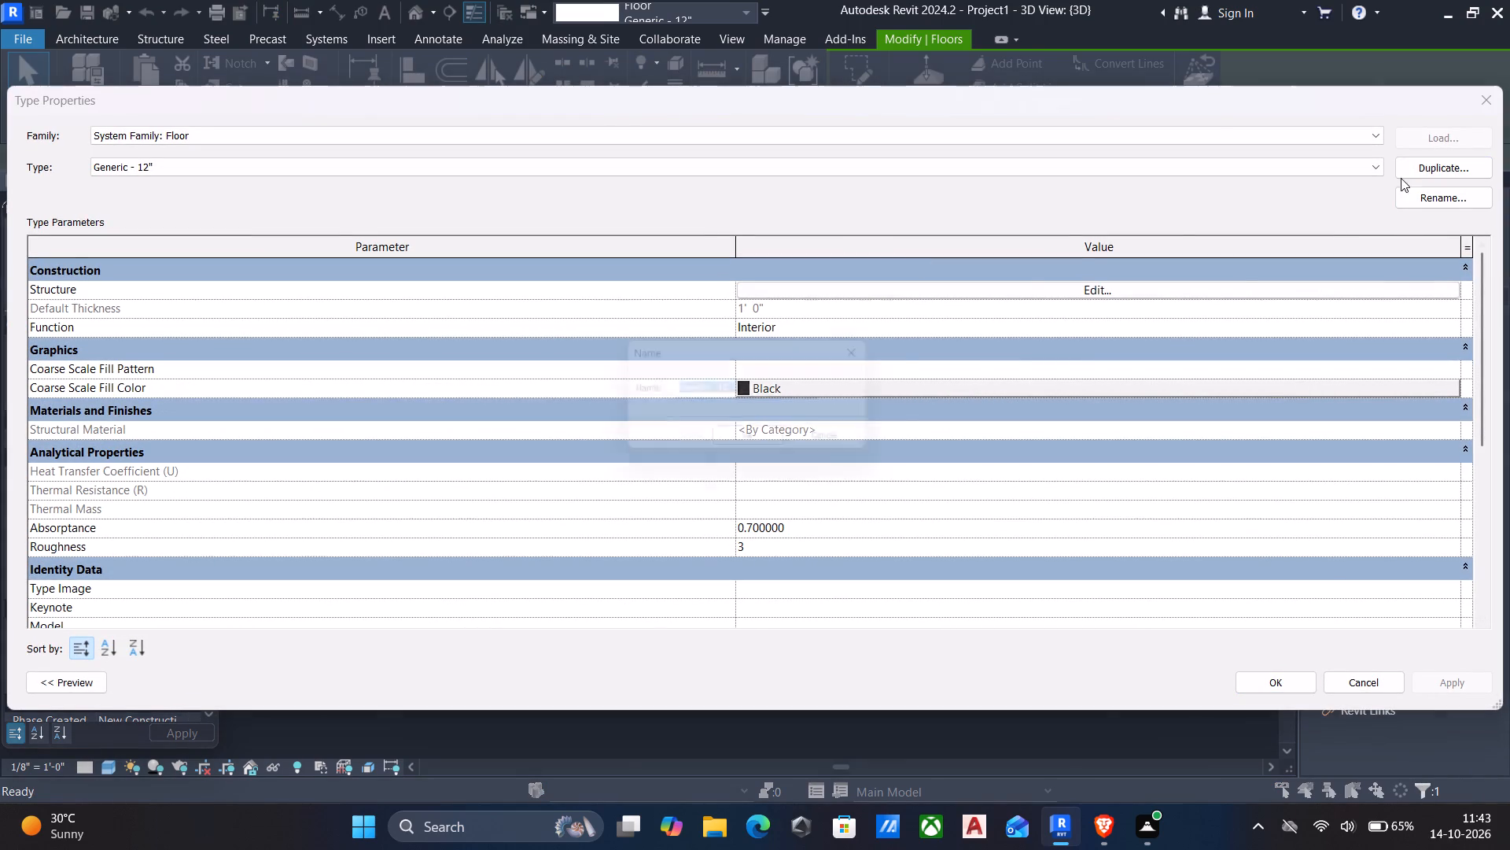
{"action": "key", "text": "BackSpace"}
{"action": "type", "text": "6\" floor"}
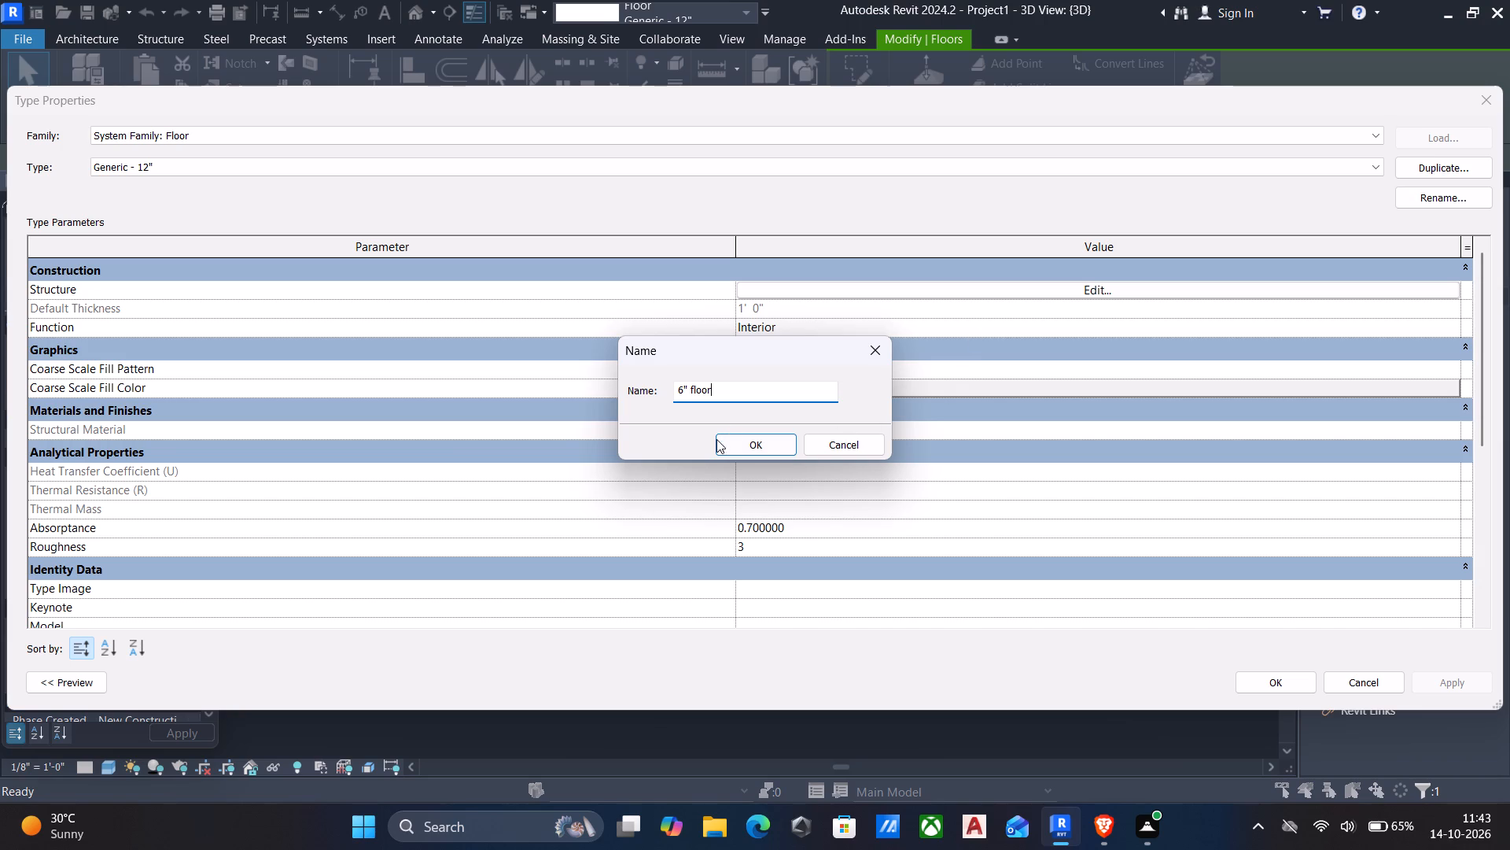
{"action": "left_click", "coordinate": [717, 439]}
Set the structure layer thickness of the 6" floor type to 6" and apply the type to the floor.
{"action": "left_click", "coordinate": [1077, 290]}
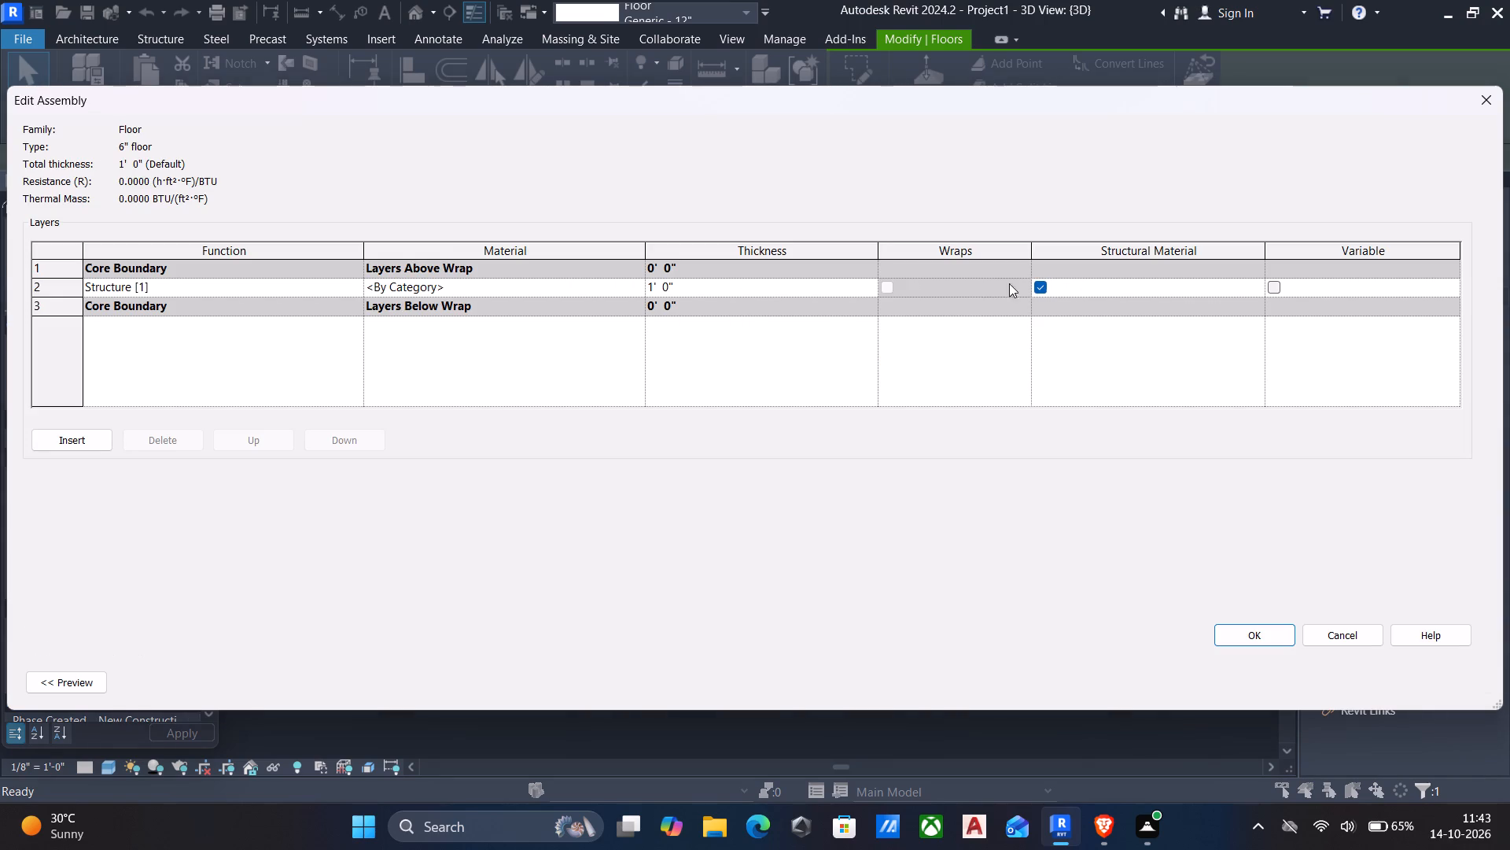
{"action": "left_click", "coordinate": [697, 290]}
{"action": "type", "text": "6\""}
{"action": "key", "text": "Return"}
{"action": "left_click", "coordinate": [1237, 635]}
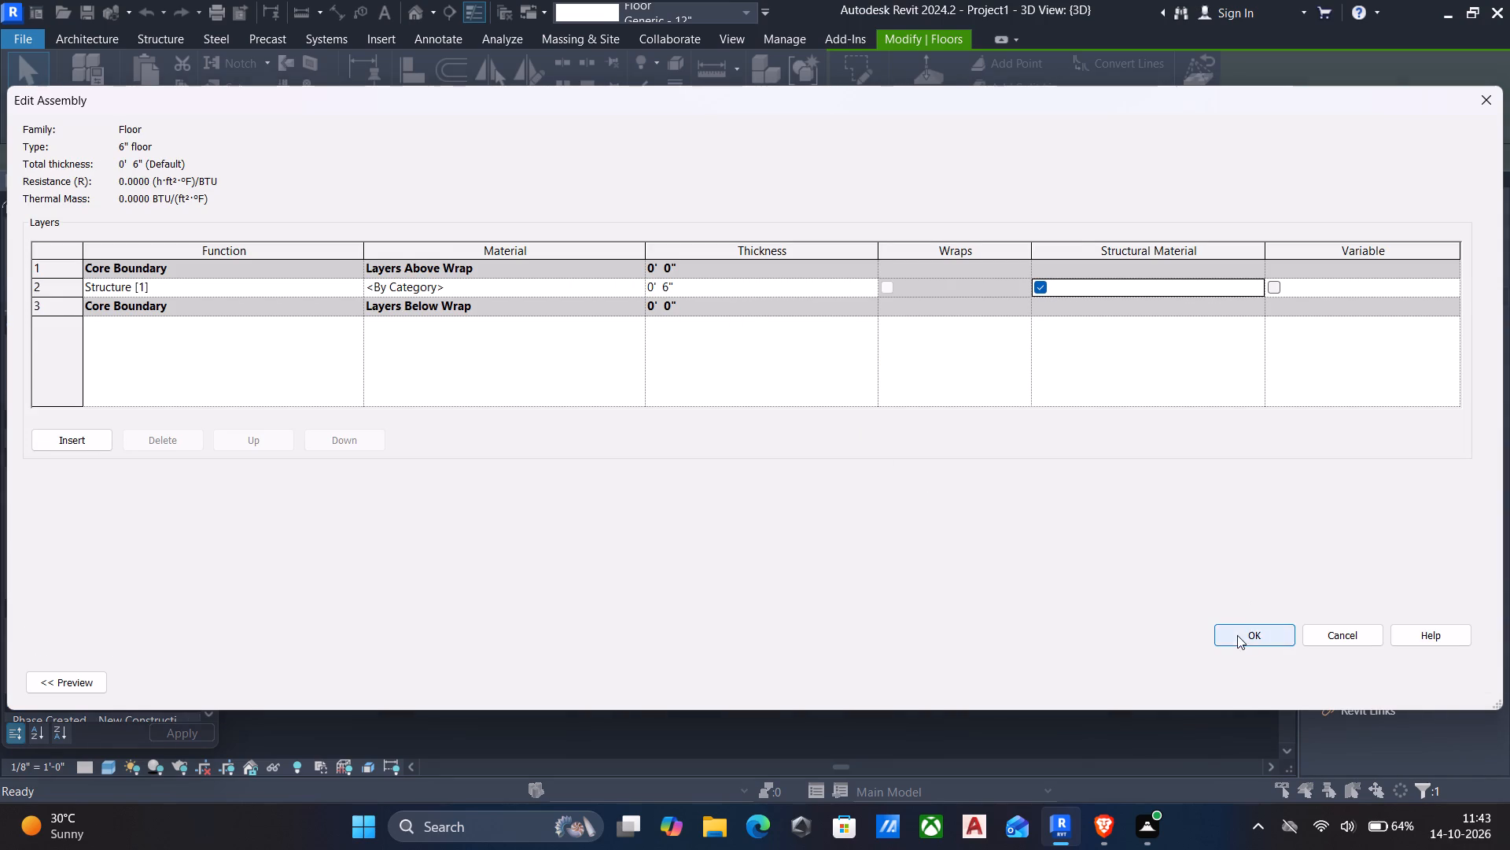
{"action": "left_click", "coordinate": [1473, 682]}
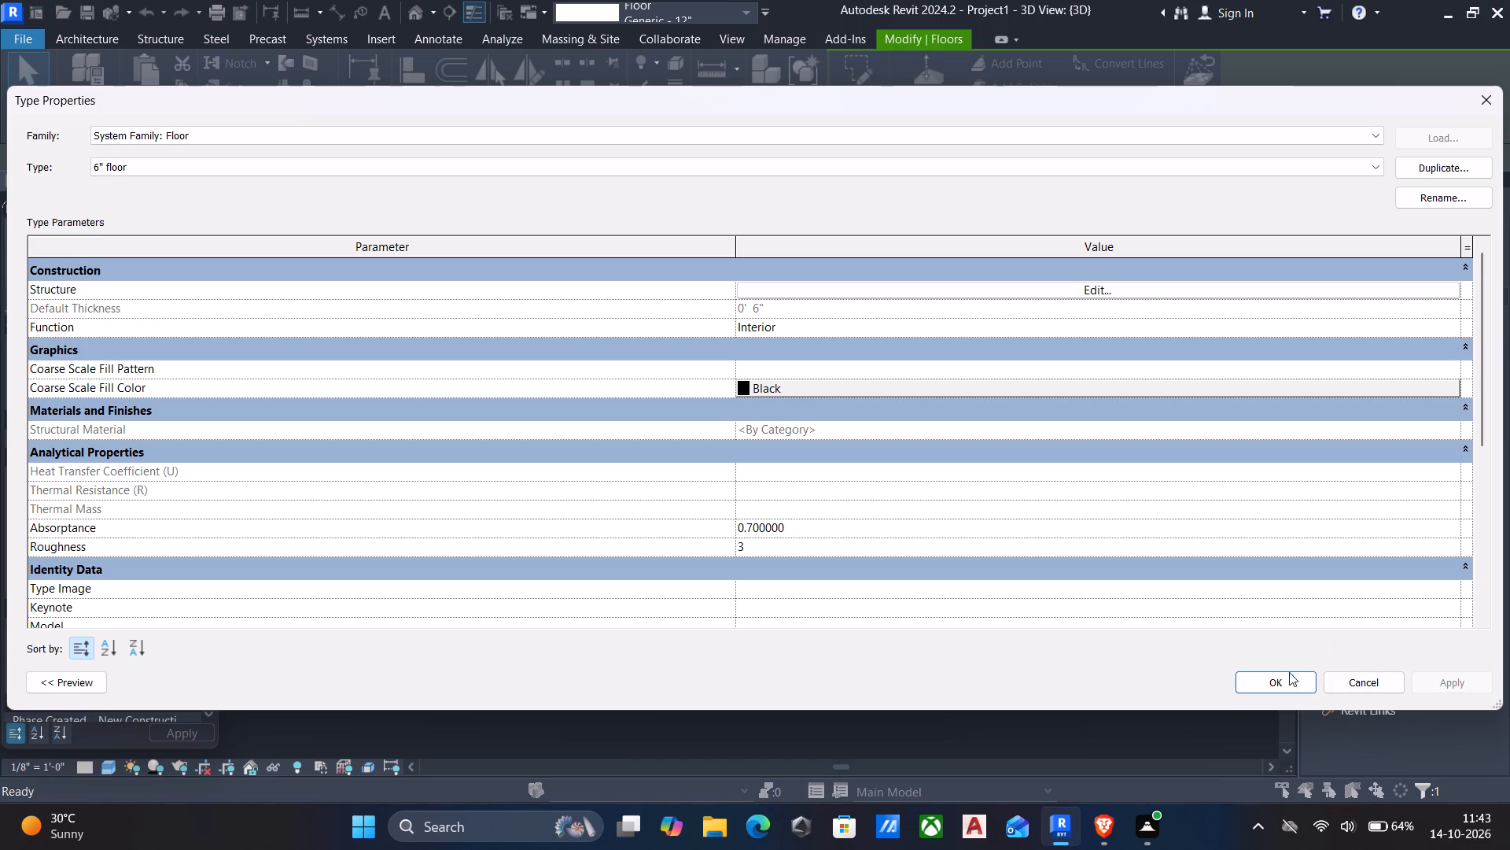
{"action": "left_click", "coordinate": [1283, 687]}
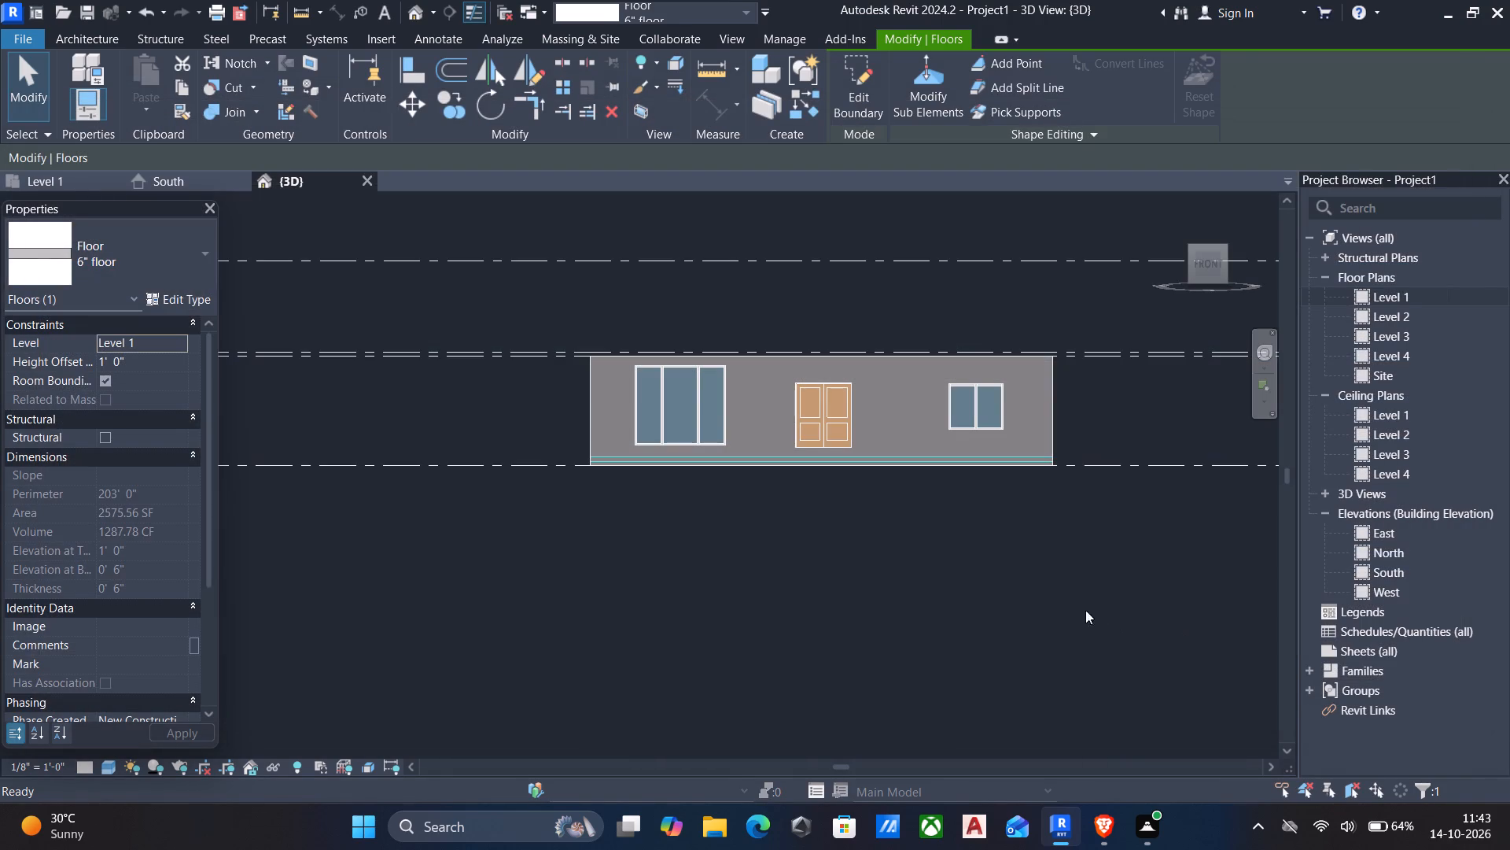
{"action": "key", "text": "Escape"}
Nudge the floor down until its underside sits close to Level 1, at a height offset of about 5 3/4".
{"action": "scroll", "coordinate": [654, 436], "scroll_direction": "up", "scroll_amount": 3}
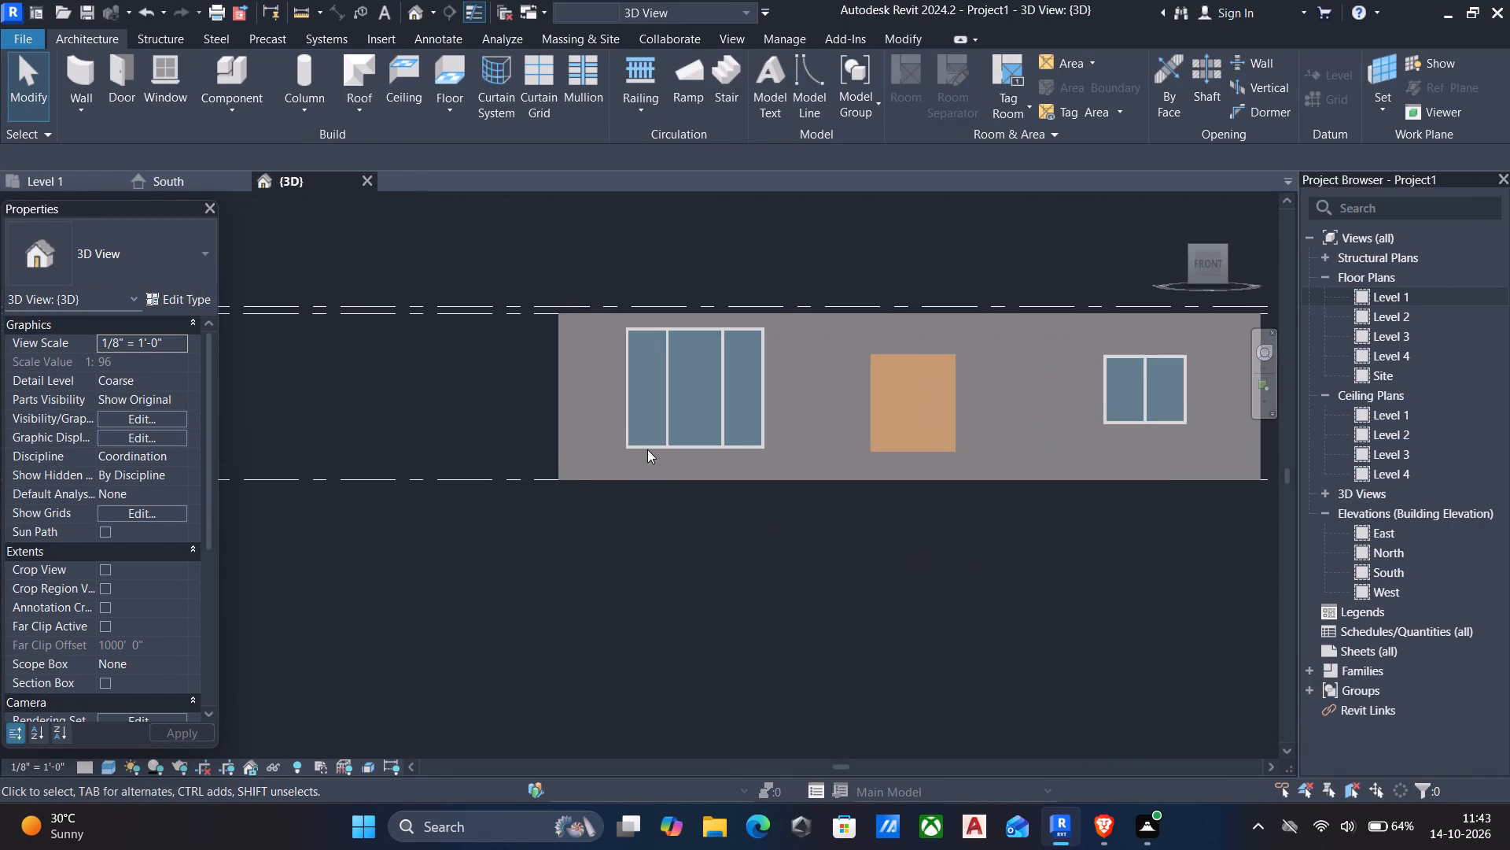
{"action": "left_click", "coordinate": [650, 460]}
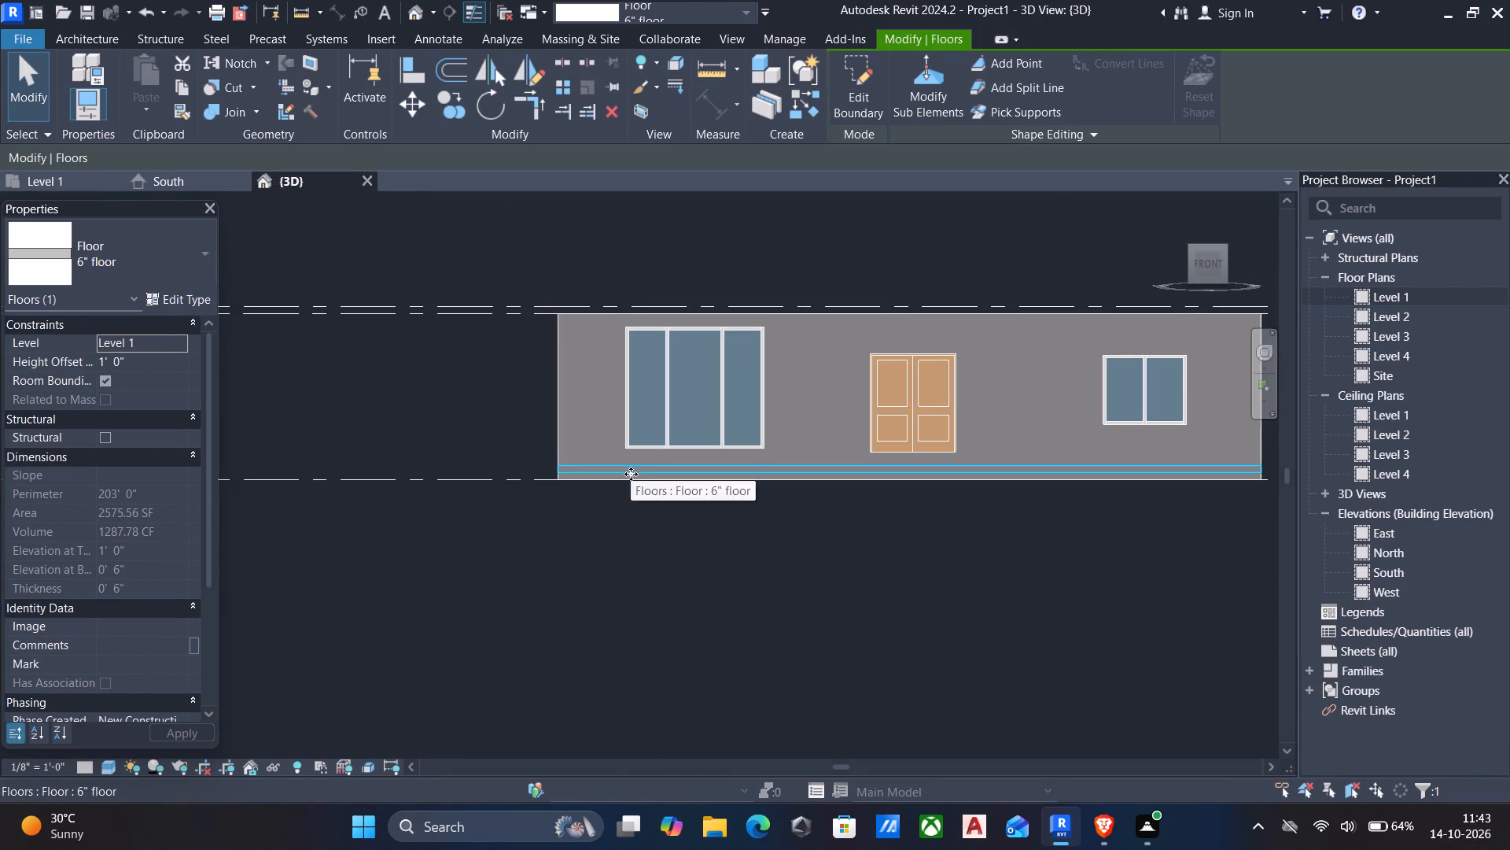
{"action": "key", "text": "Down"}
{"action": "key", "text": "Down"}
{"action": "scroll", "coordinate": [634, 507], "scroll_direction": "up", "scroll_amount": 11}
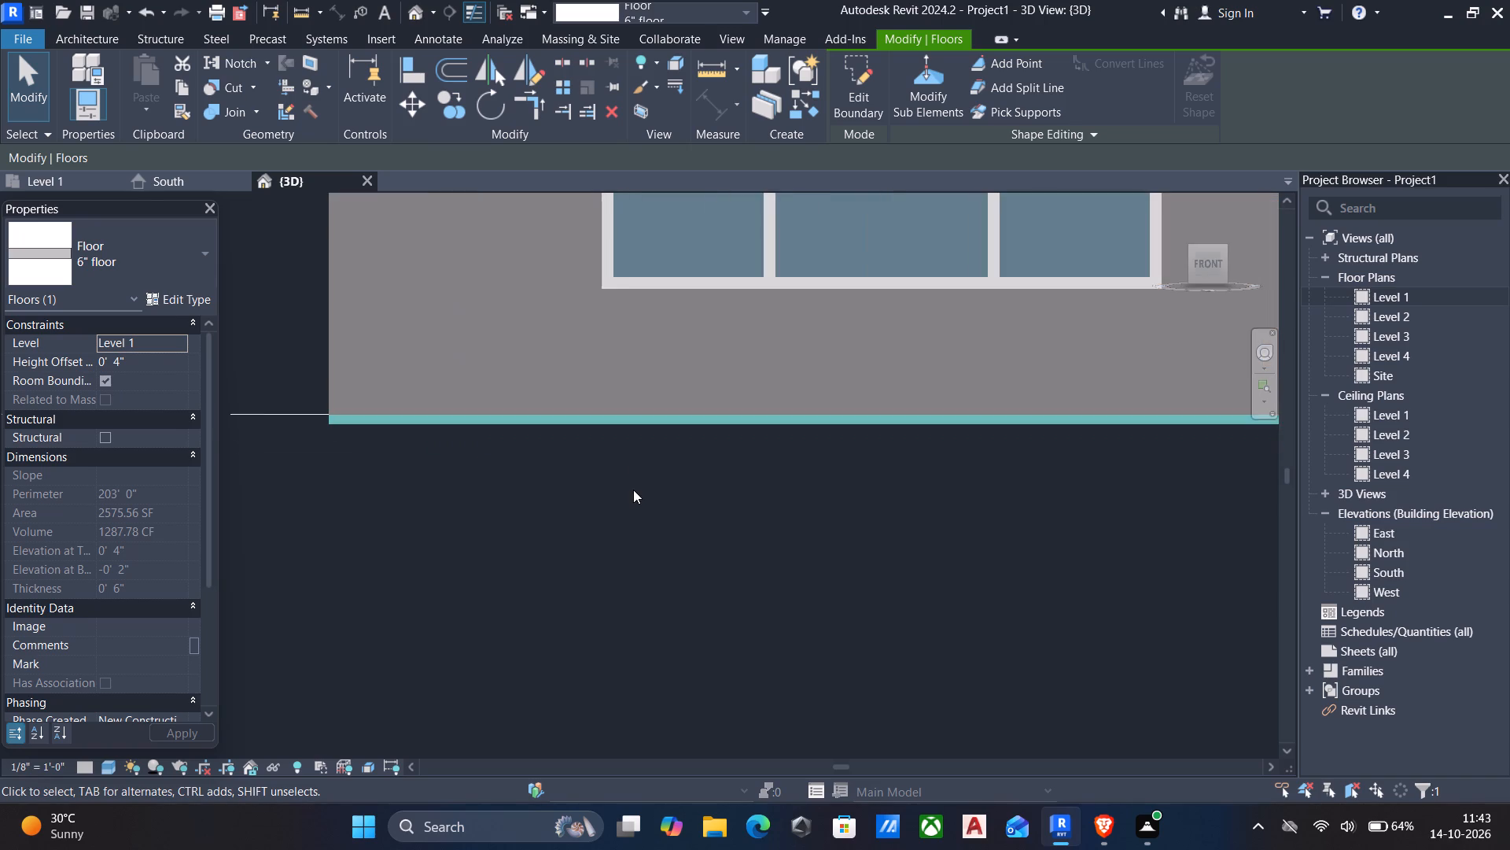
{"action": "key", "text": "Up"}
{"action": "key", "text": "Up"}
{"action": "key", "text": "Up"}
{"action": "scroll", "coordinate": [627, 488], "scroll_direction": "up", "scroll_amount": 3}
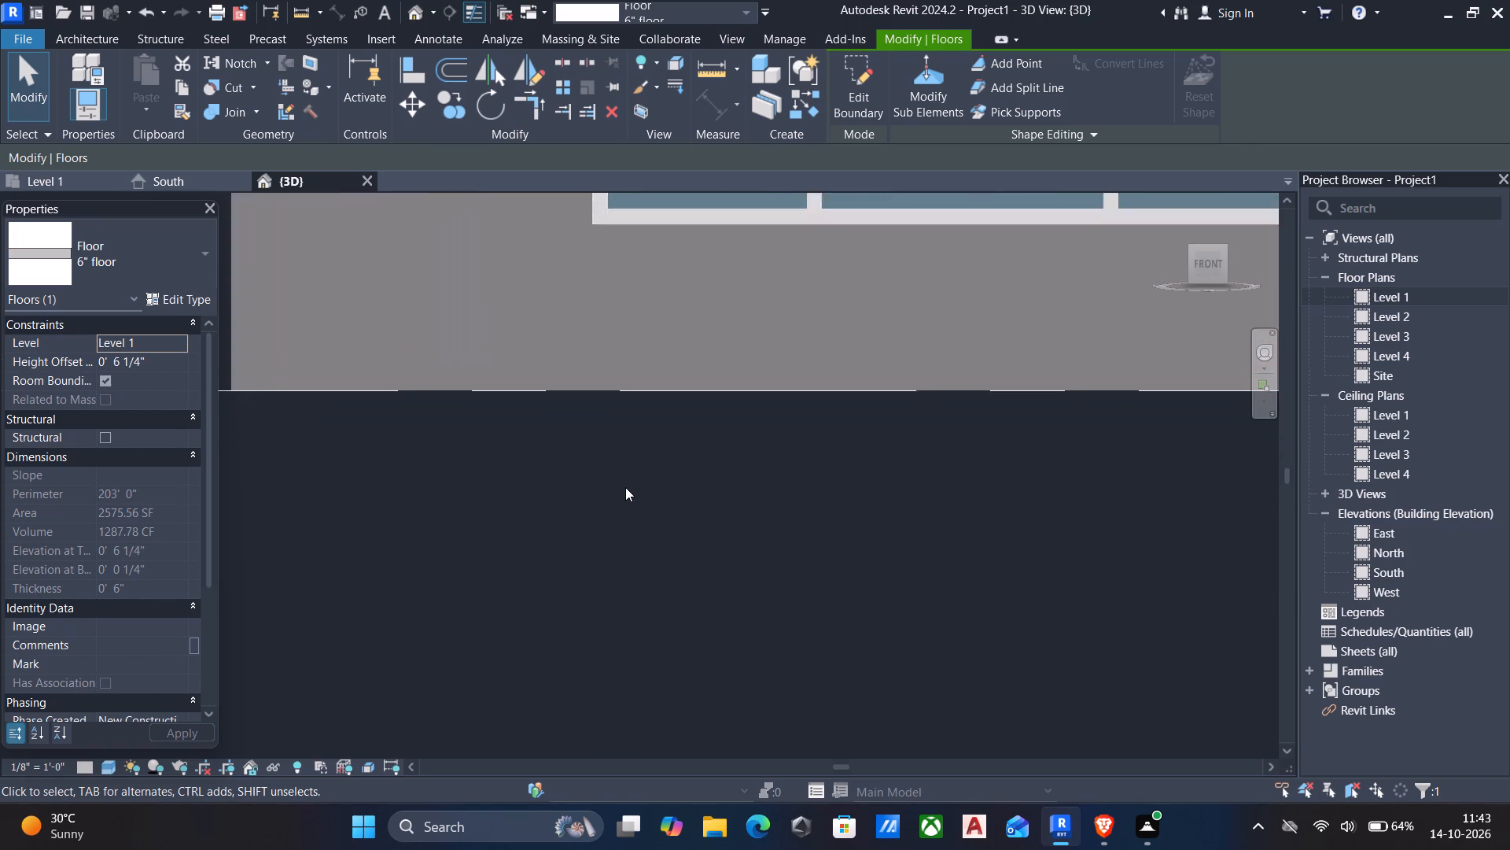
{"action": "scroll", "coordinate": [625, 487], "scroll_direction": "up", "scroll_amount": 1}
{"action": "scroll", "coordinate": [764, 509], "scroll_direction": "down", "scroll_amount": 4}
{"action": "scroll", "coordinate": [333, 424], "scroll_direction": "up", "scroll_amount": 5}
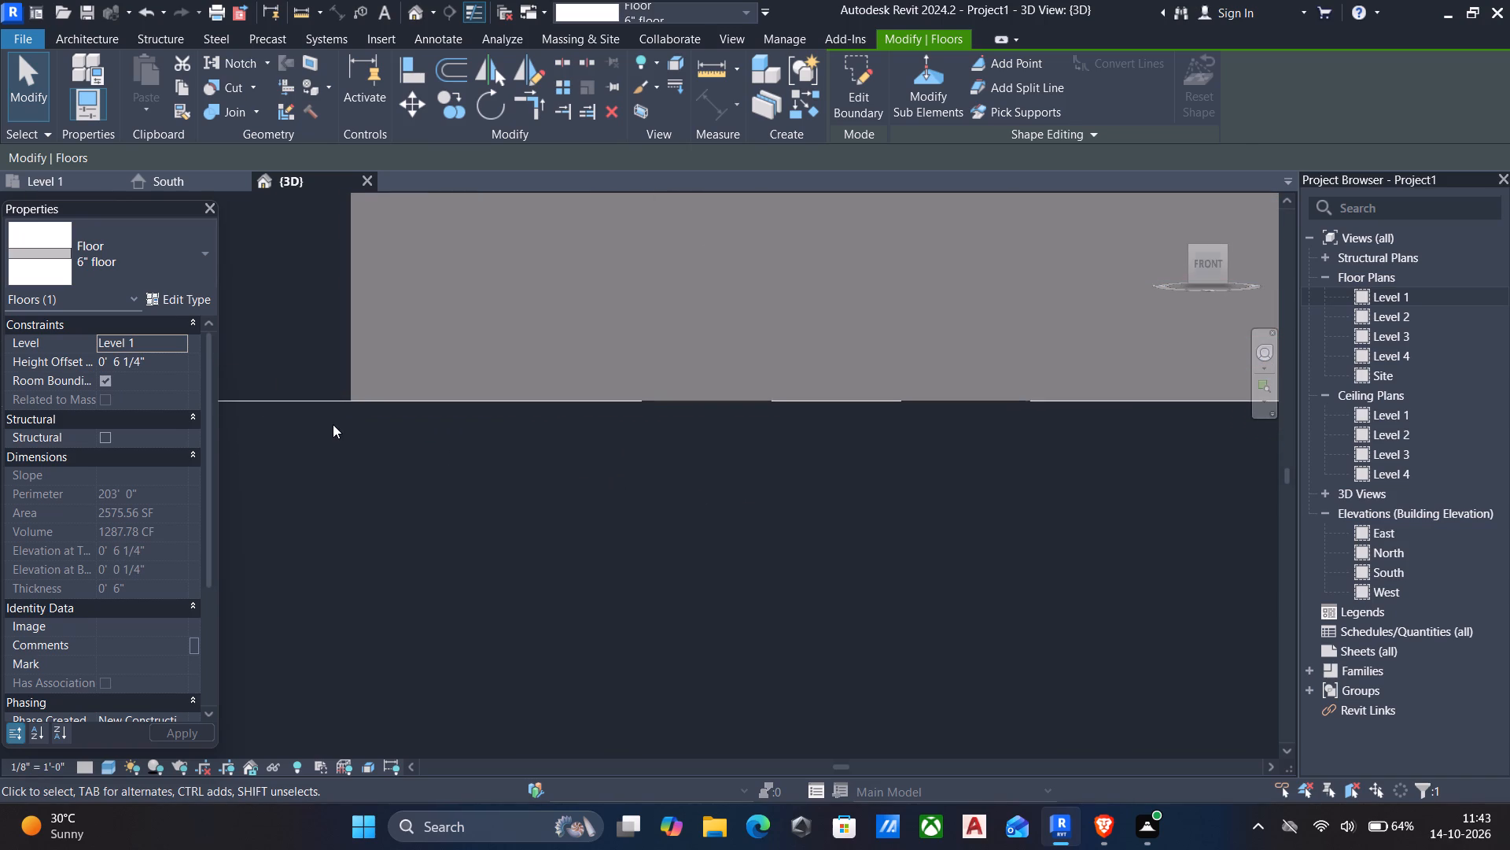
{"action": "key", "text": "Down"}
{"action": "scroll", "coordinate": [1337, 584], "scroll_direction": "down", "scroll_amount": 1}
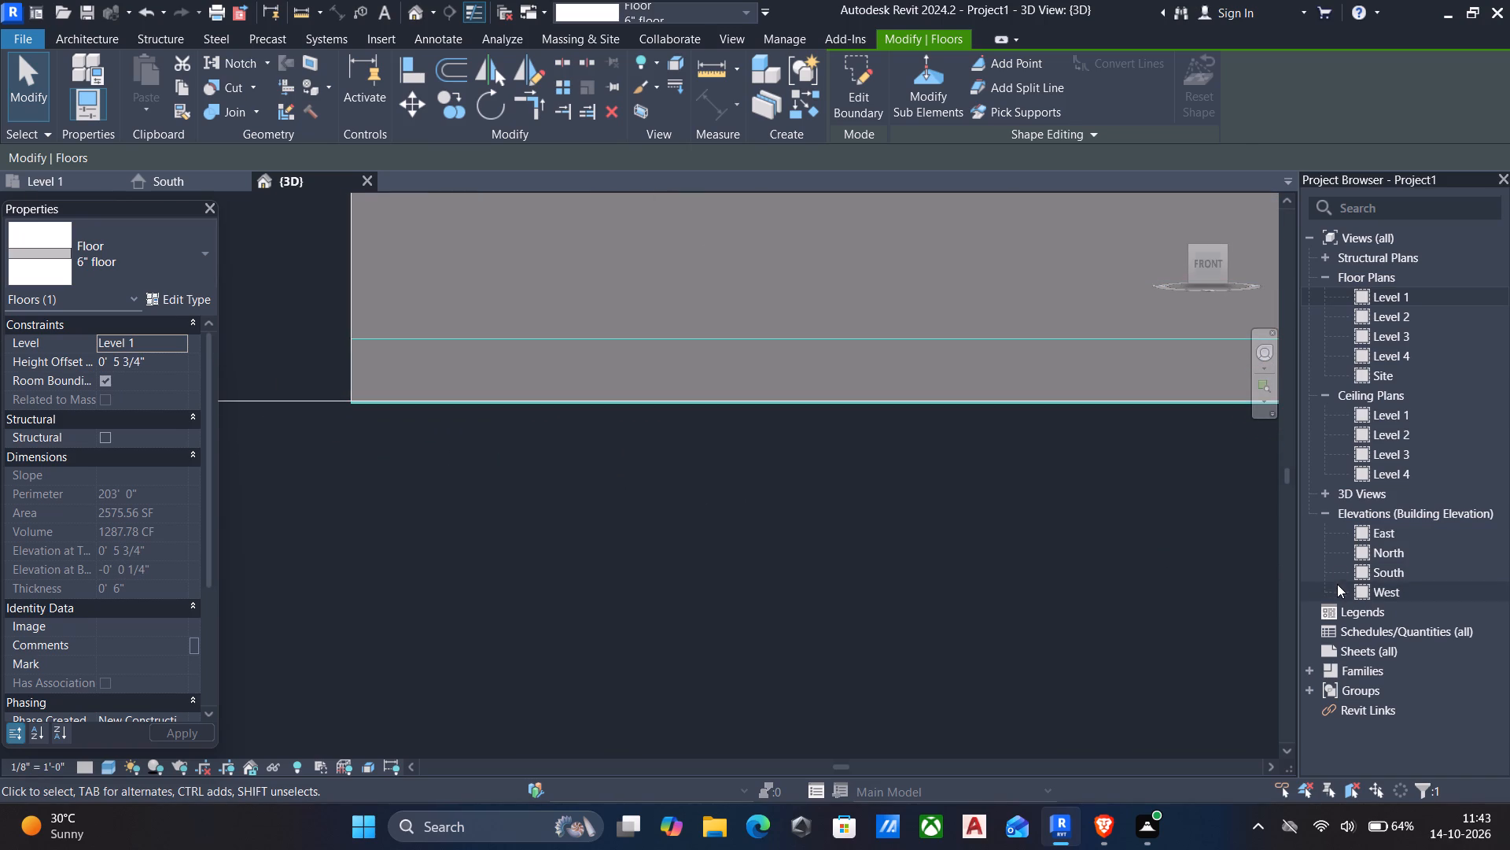
In the South elevation, align the underside of the 6" floor with the Level 1 line.
{"action": "double_click", "coordinate": [1376, 575]}
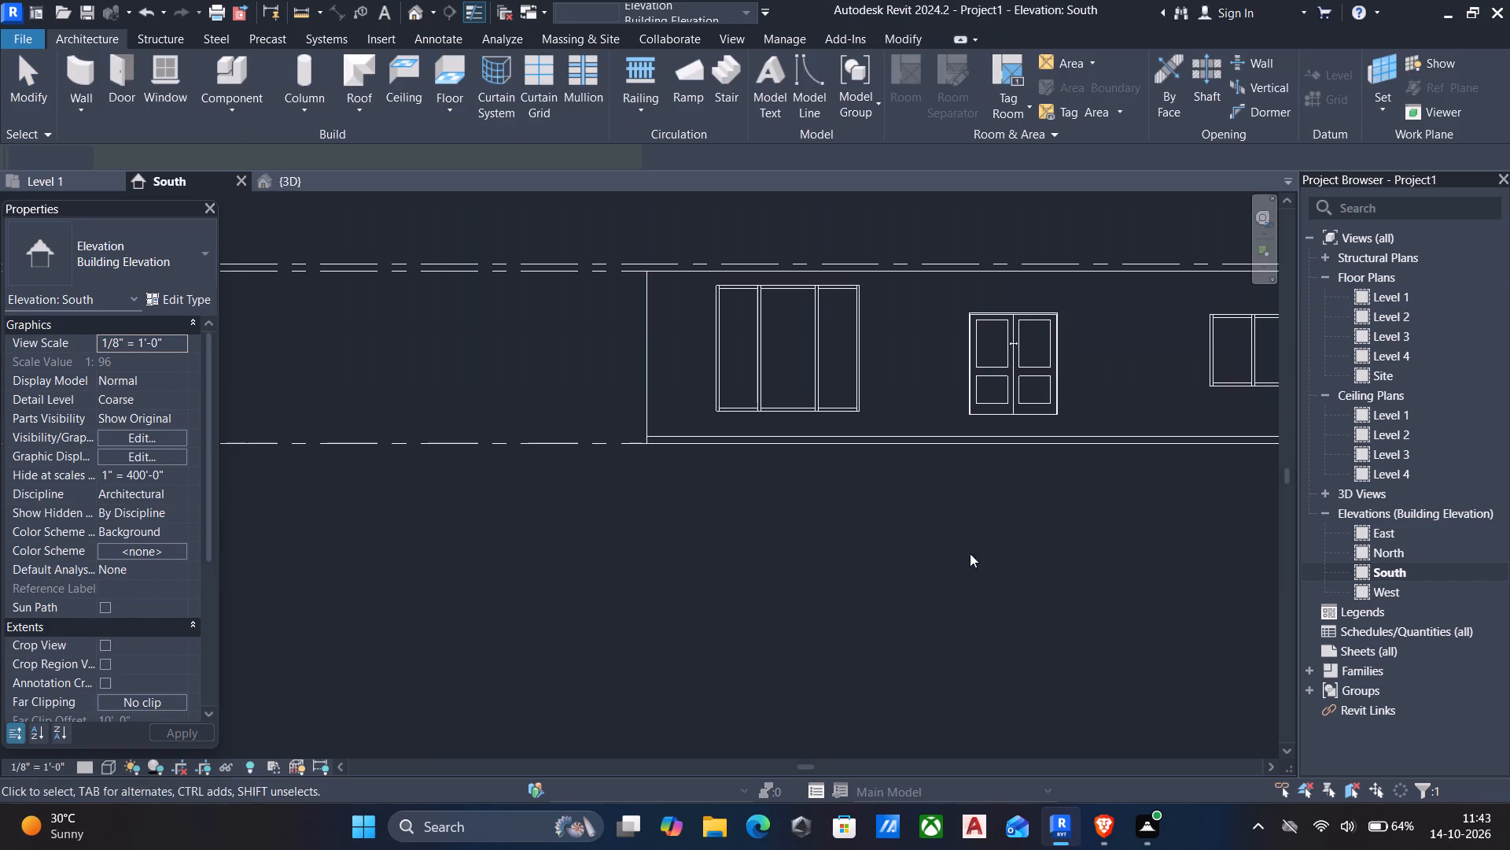
{"action": "scroll", "coordinate": [690, 461], "scroll_direction": "up", "scroll_amount": 16}
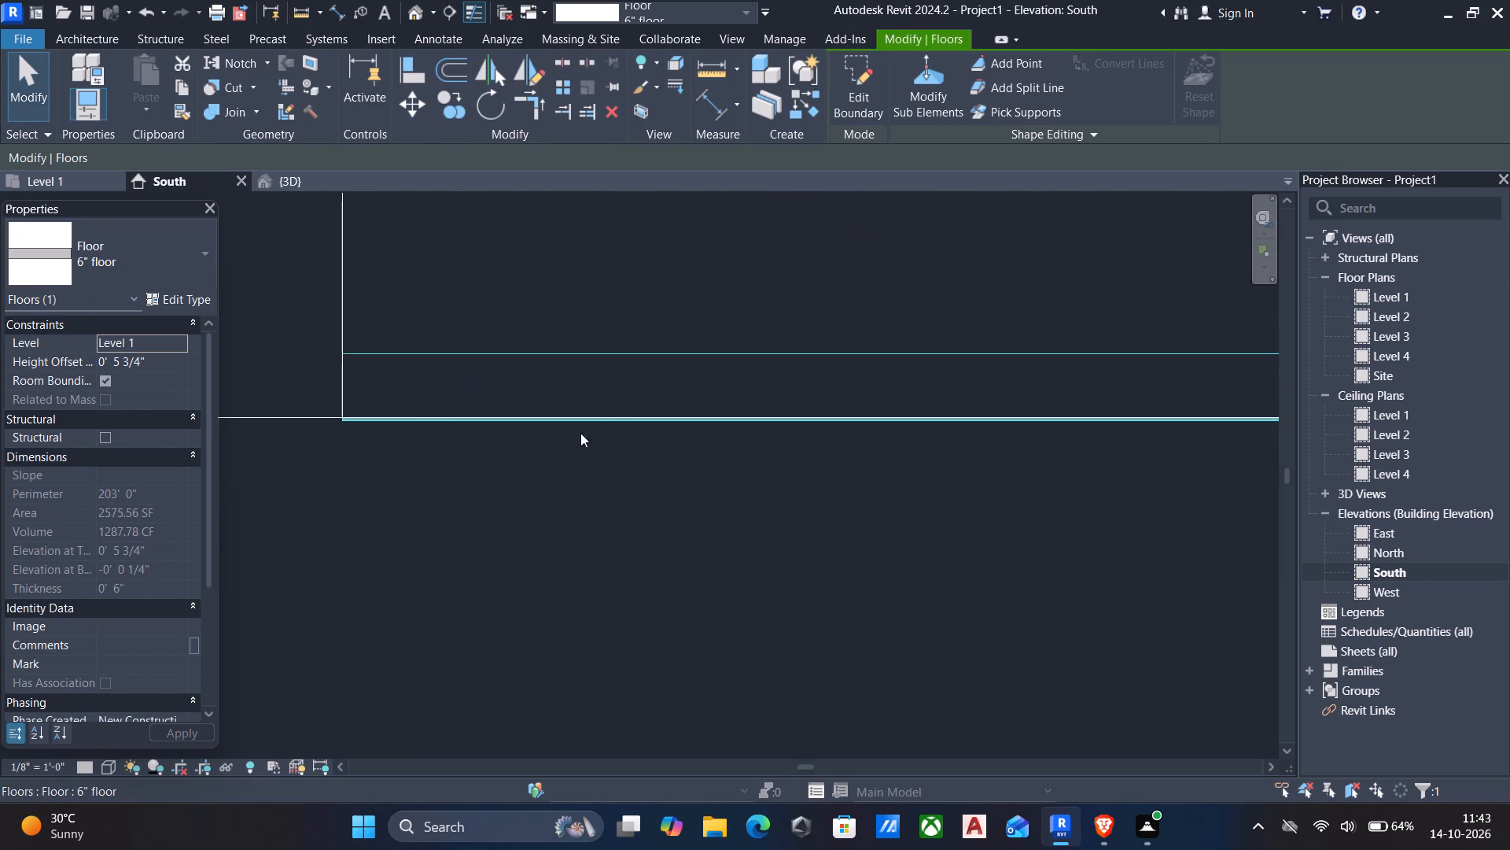
{"action": "scroll", "coordinate": [566, 453], "scroll_direction": "up", "scroll_amount": 4}
{"action": "scroll", "coordinate": [584, 470], "scroll_direction": "down", "scroll_amount": 5}
{"action": "type", "text": "al"}
{"action": "left_click", "coordinate": [340, 423]}
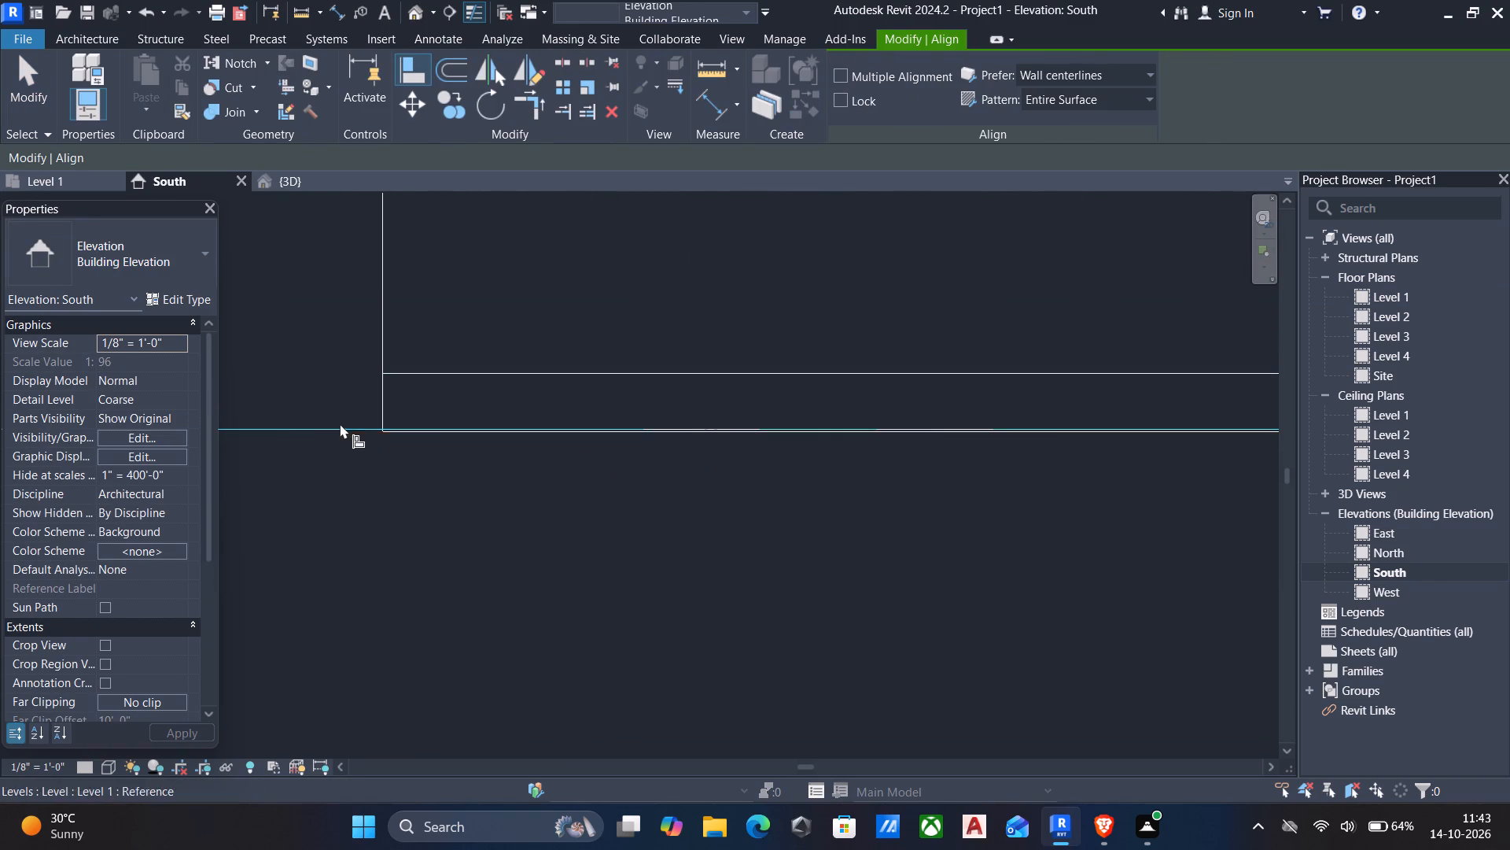
{"action": "scroll", "coordinate": [445, 426], "scroll_direction": "up", "scroll_amount": 4}
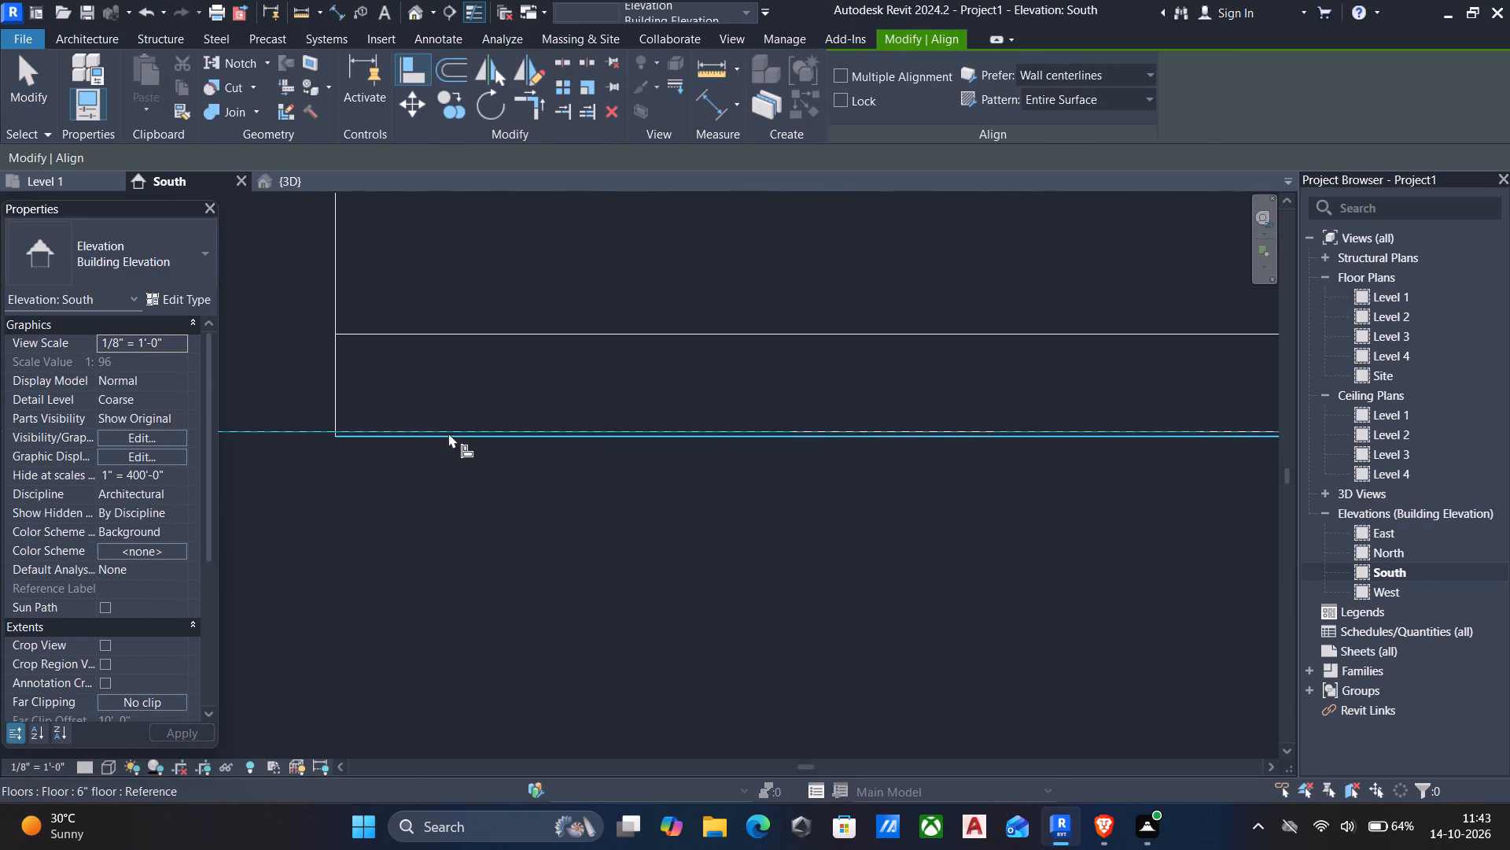
{"action": "left_click", "coordinate": [448, 434]}
{"action": "scroll", "coordinate": [462, 438], "scroll_direction": "down", "scroll_amount": 5}
{"action": "key", "text": "Escape"}
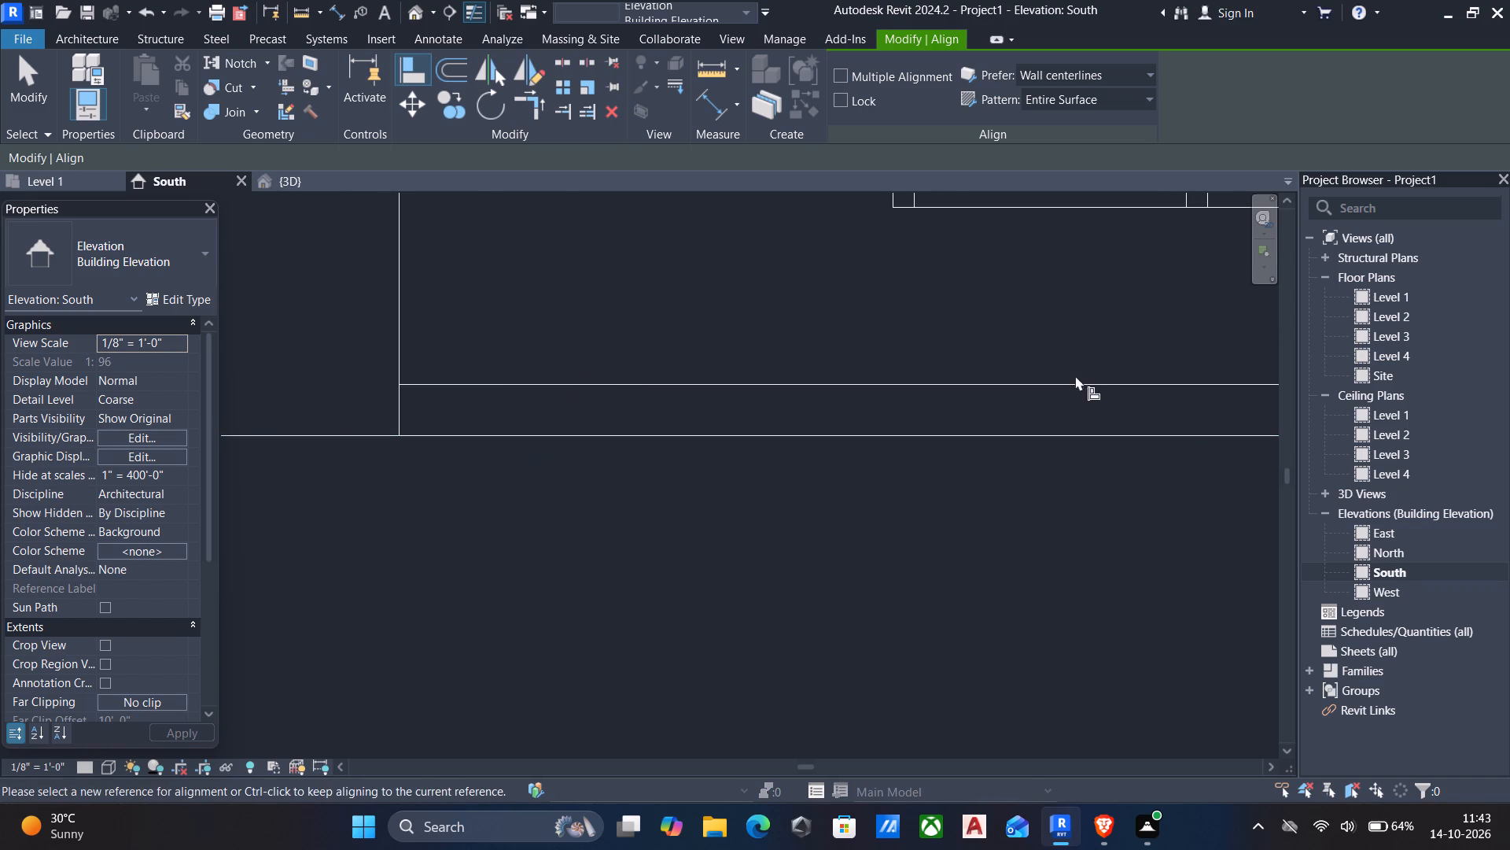
{"action": "scroll", "coordinate": [1075, 375], "scroll_direction": "down", "scroll_amount": 3}
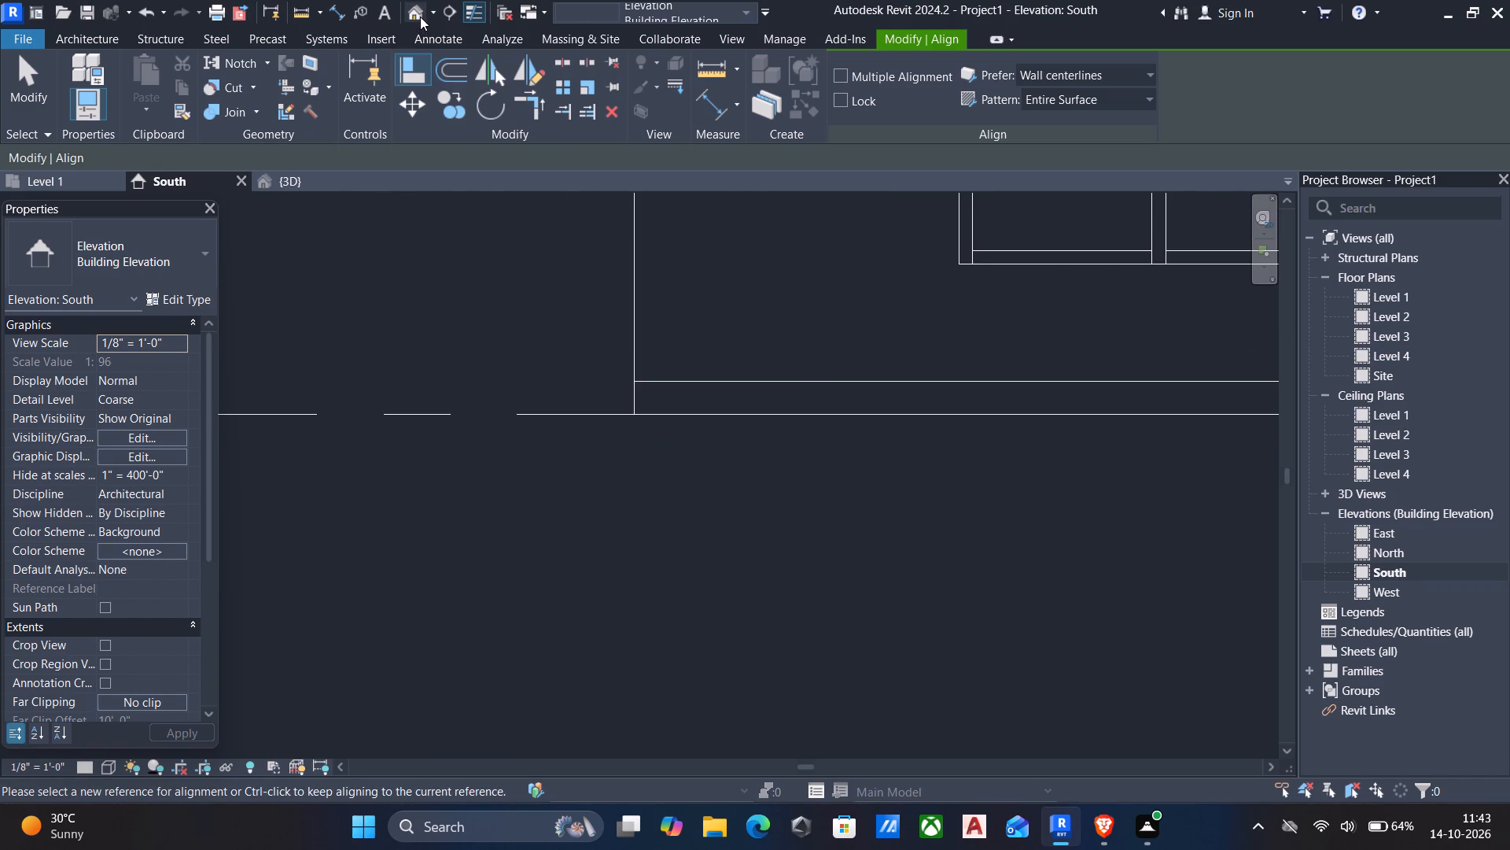
In the 3D view, copy the 6" floor and paste it aligned to Level 2.
{"action": "left_click", "coordinate": [419, 16]}
{"action": "scroll", "coordinate": [584, 453], "scroll_direction": "down", "scroll_amount": 10}
{"action": "middle_click_drag", "start_coordinate": [664, 456], "coordinate": [643, 457]}
{"action": "key", "text": "Escape"}
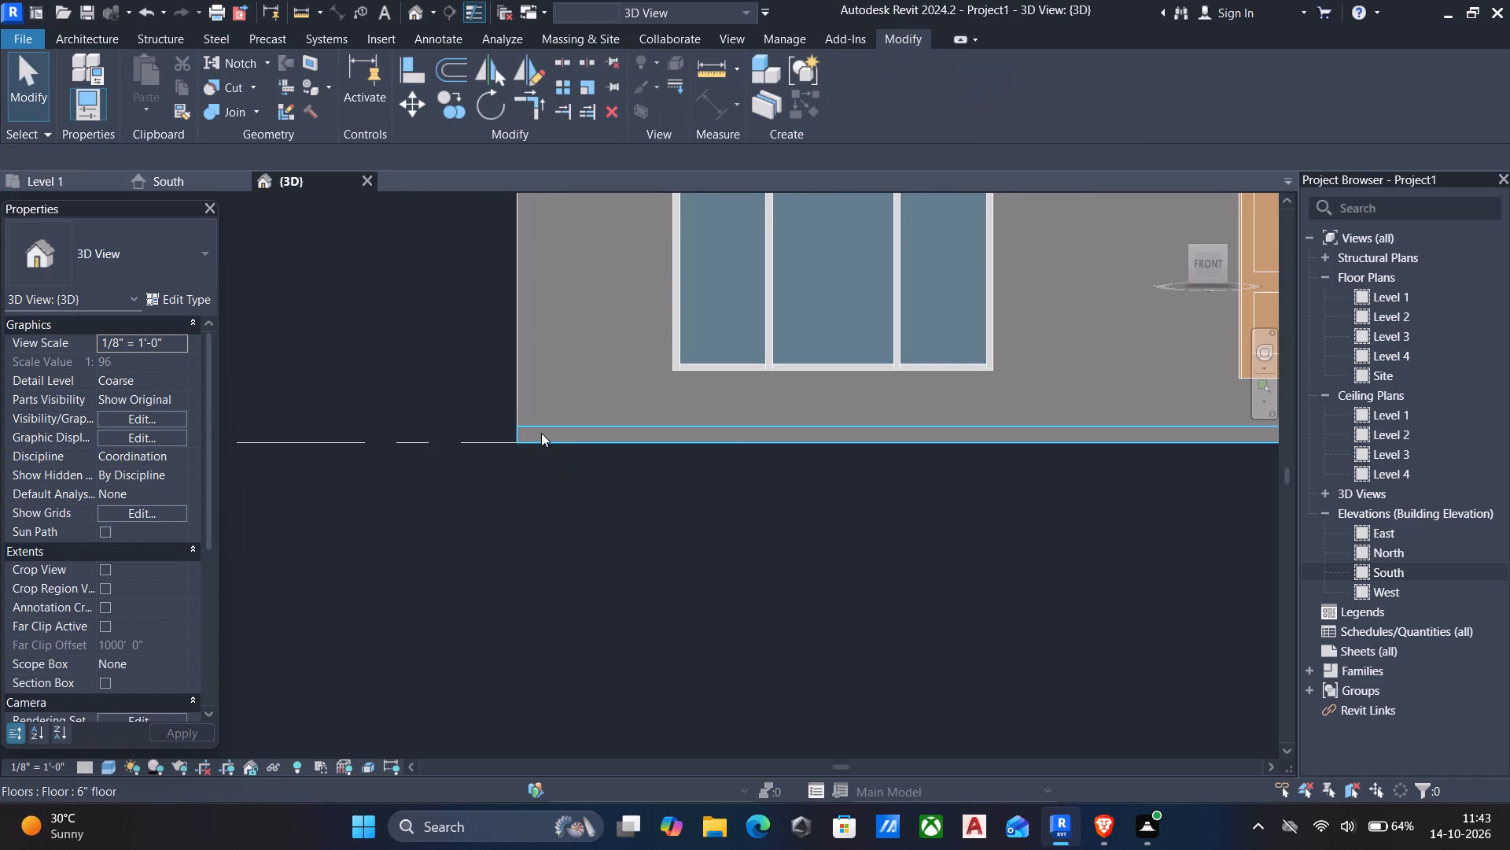
{"action": "left_click", "coordinate": [540, 433]}
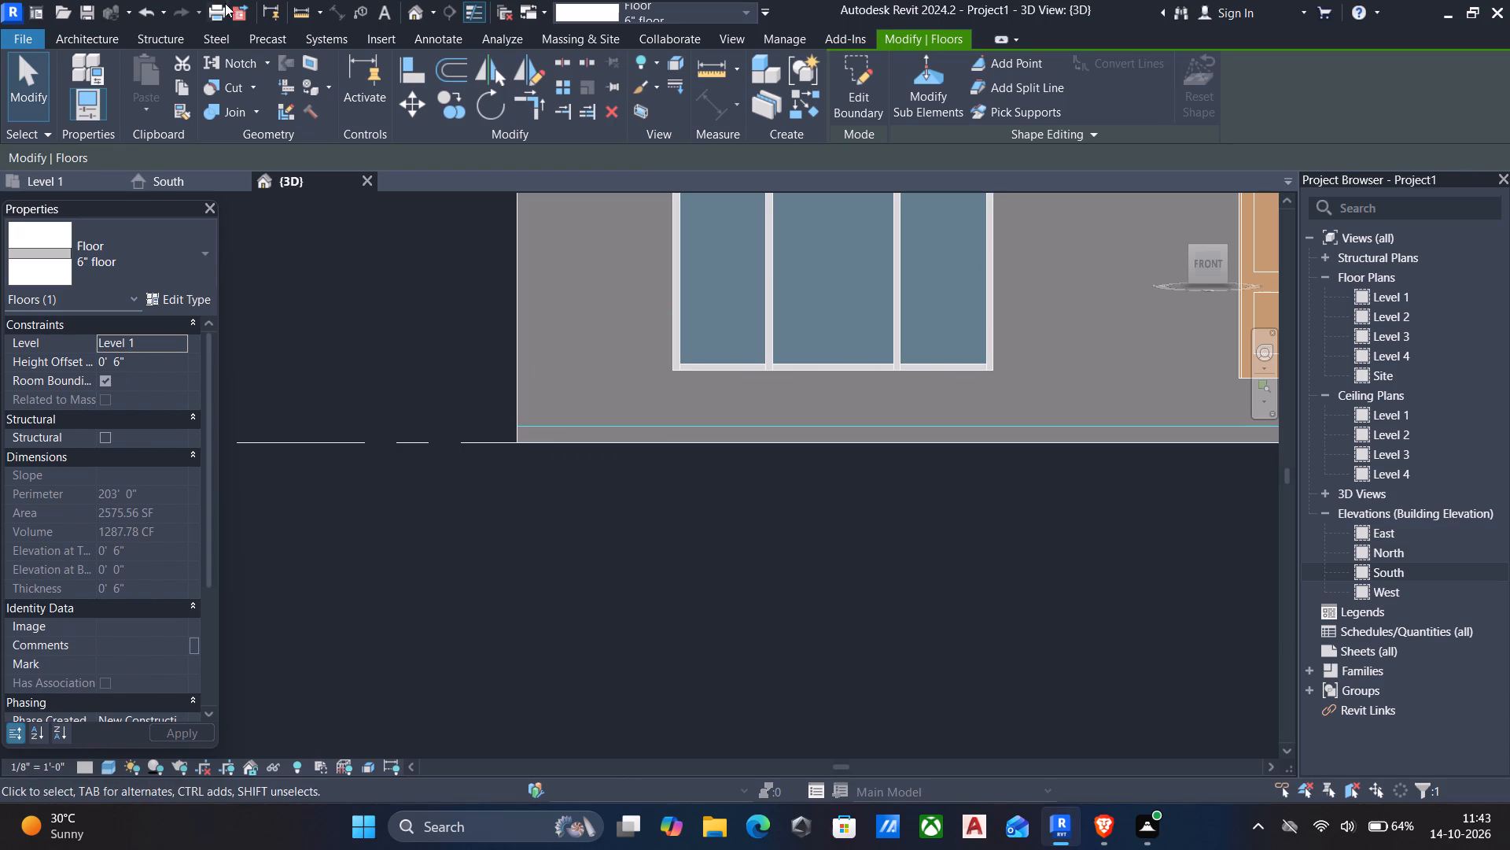
{"action": "left_click", "coordinate": [179, 94]}
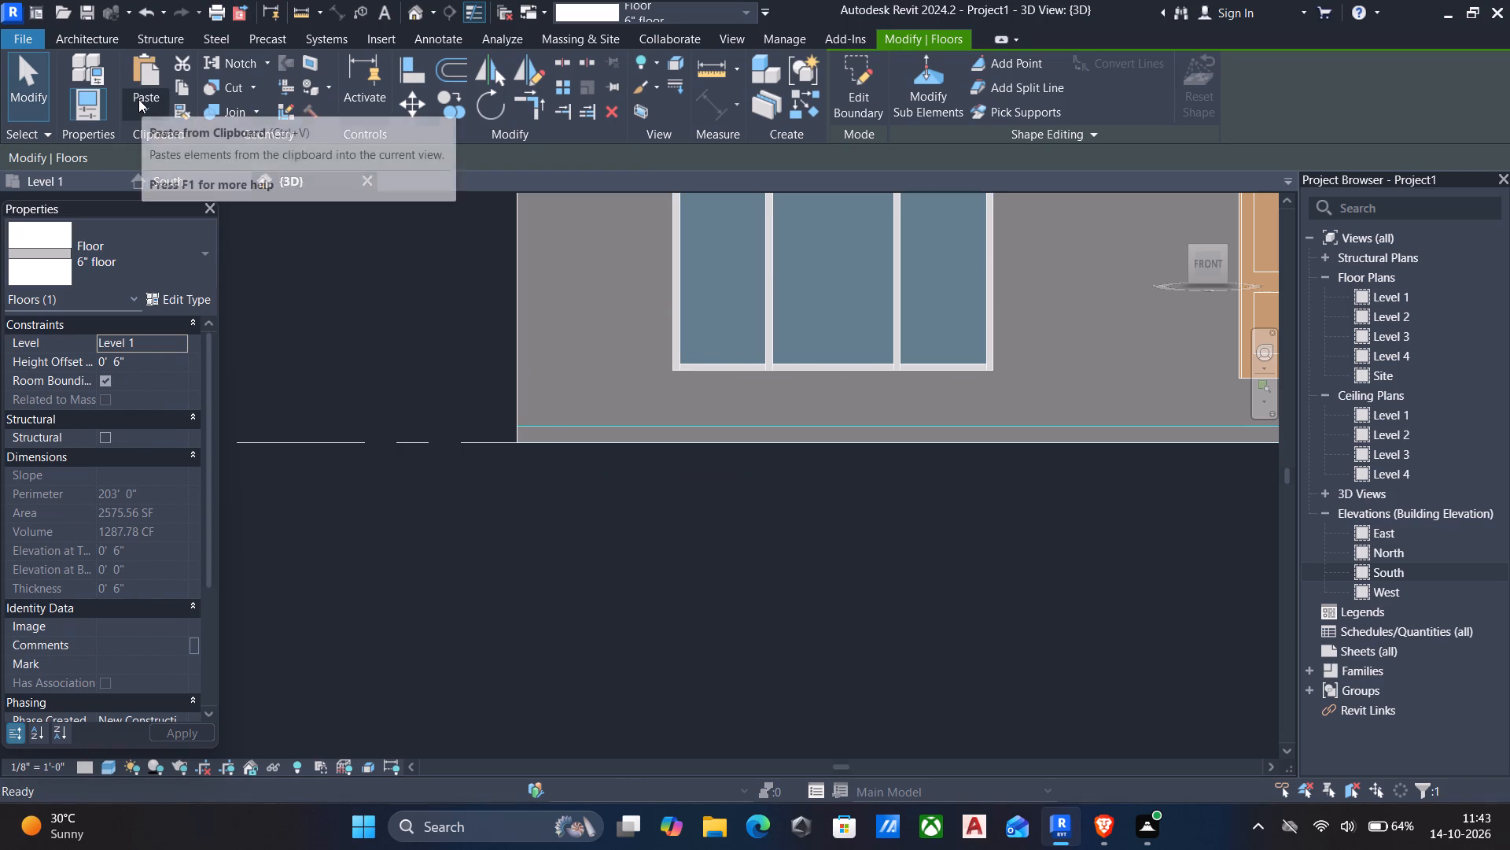
{"action": "left_click", "coordinate": [139, 102]}
{"action": "left_click", "coordinate": [184, 175]}
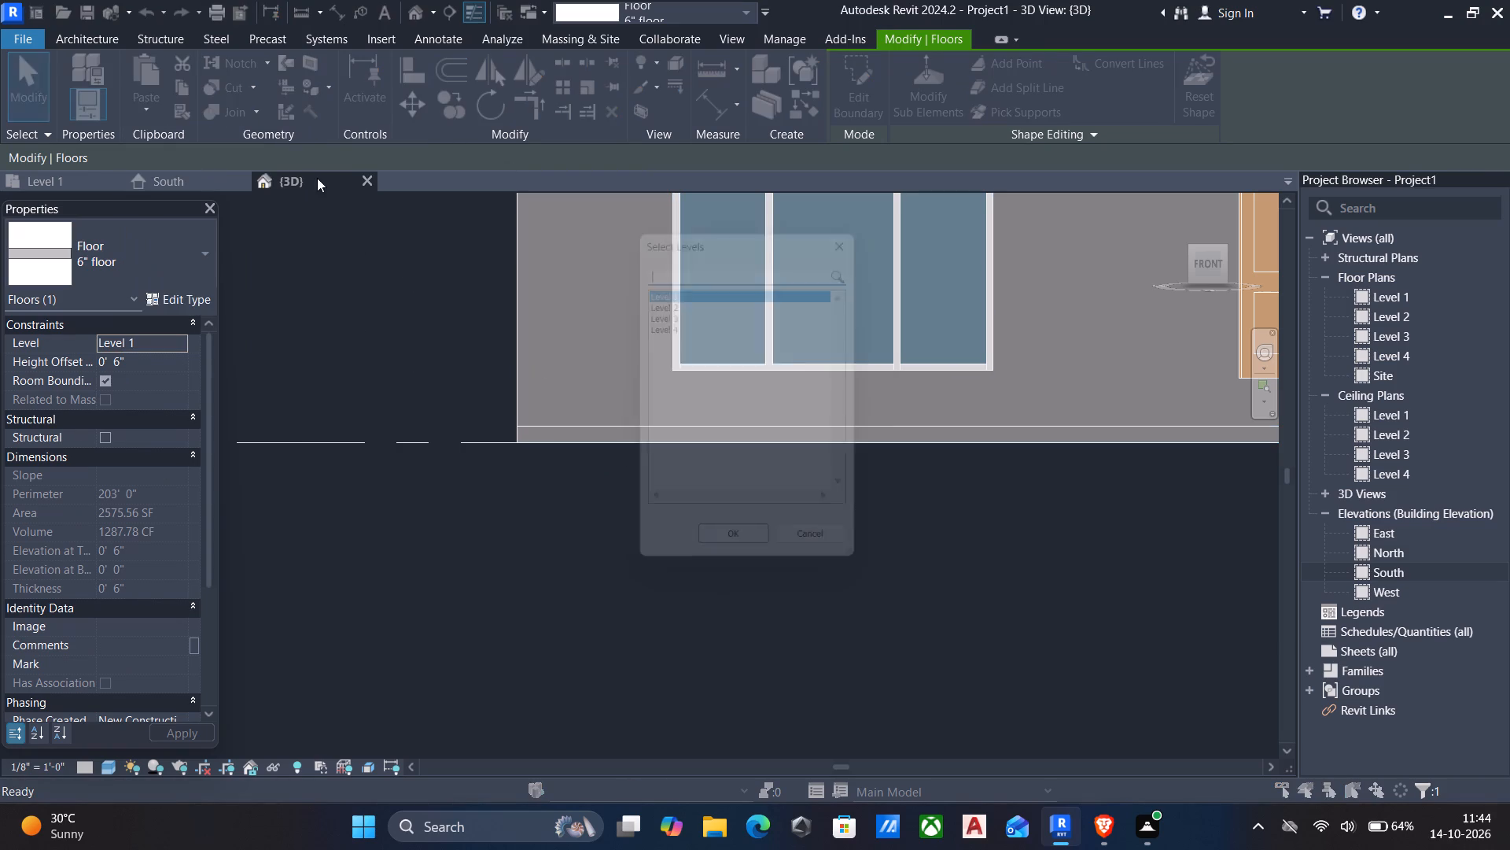
{"action": "left_click", "coordinate": [642, 297]}
{"action": "left_click", "coordinate": [664, 303]}
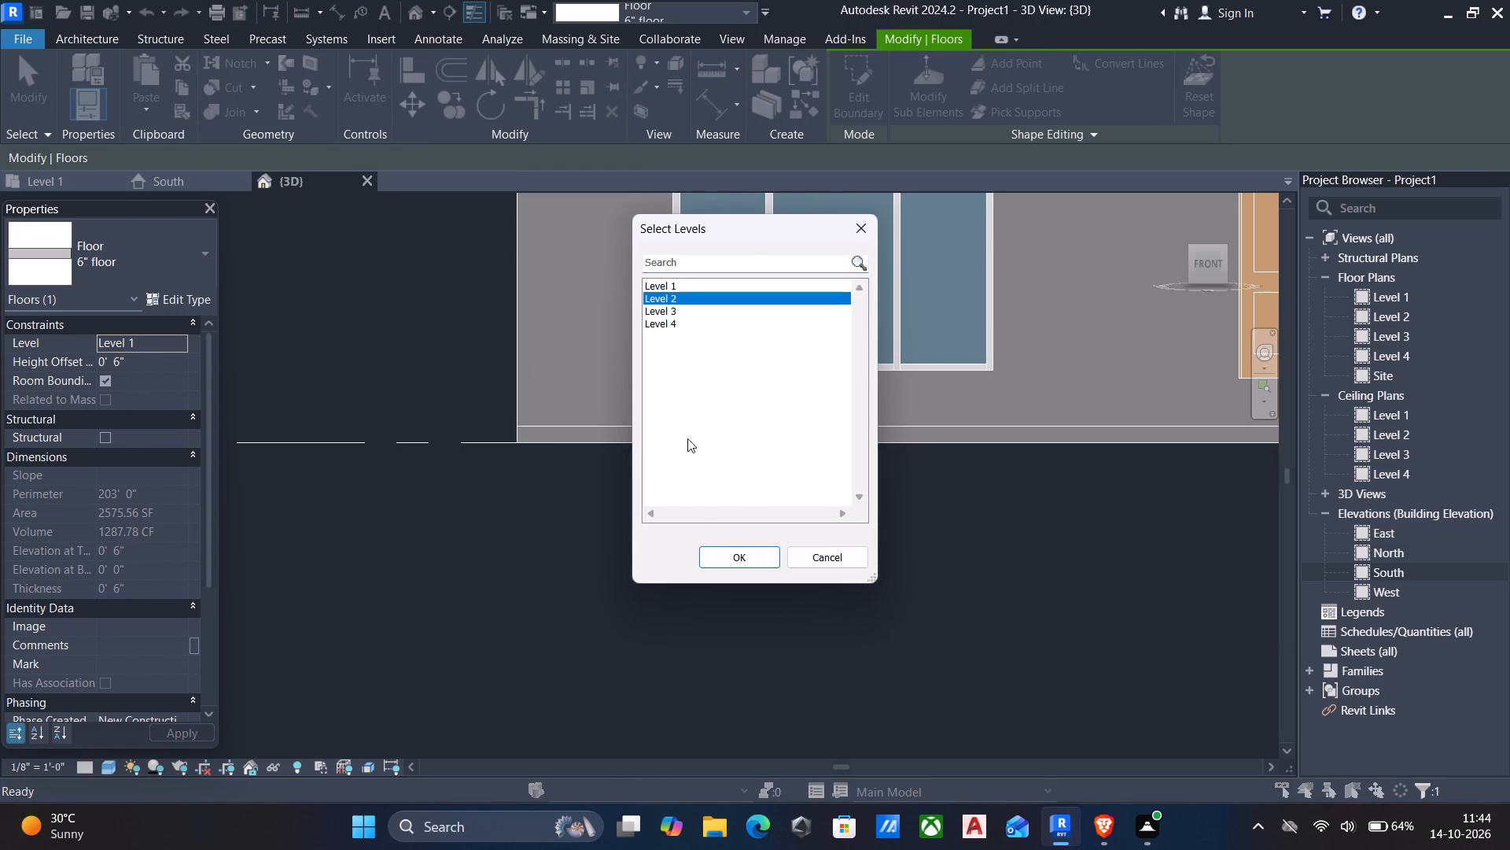
{"action": "left_click", "coordinate": [731, 556]}
{"action": "scroll", "coordinate": [841, 368], "scroll_direction": "down", "scroll_amount": 5}
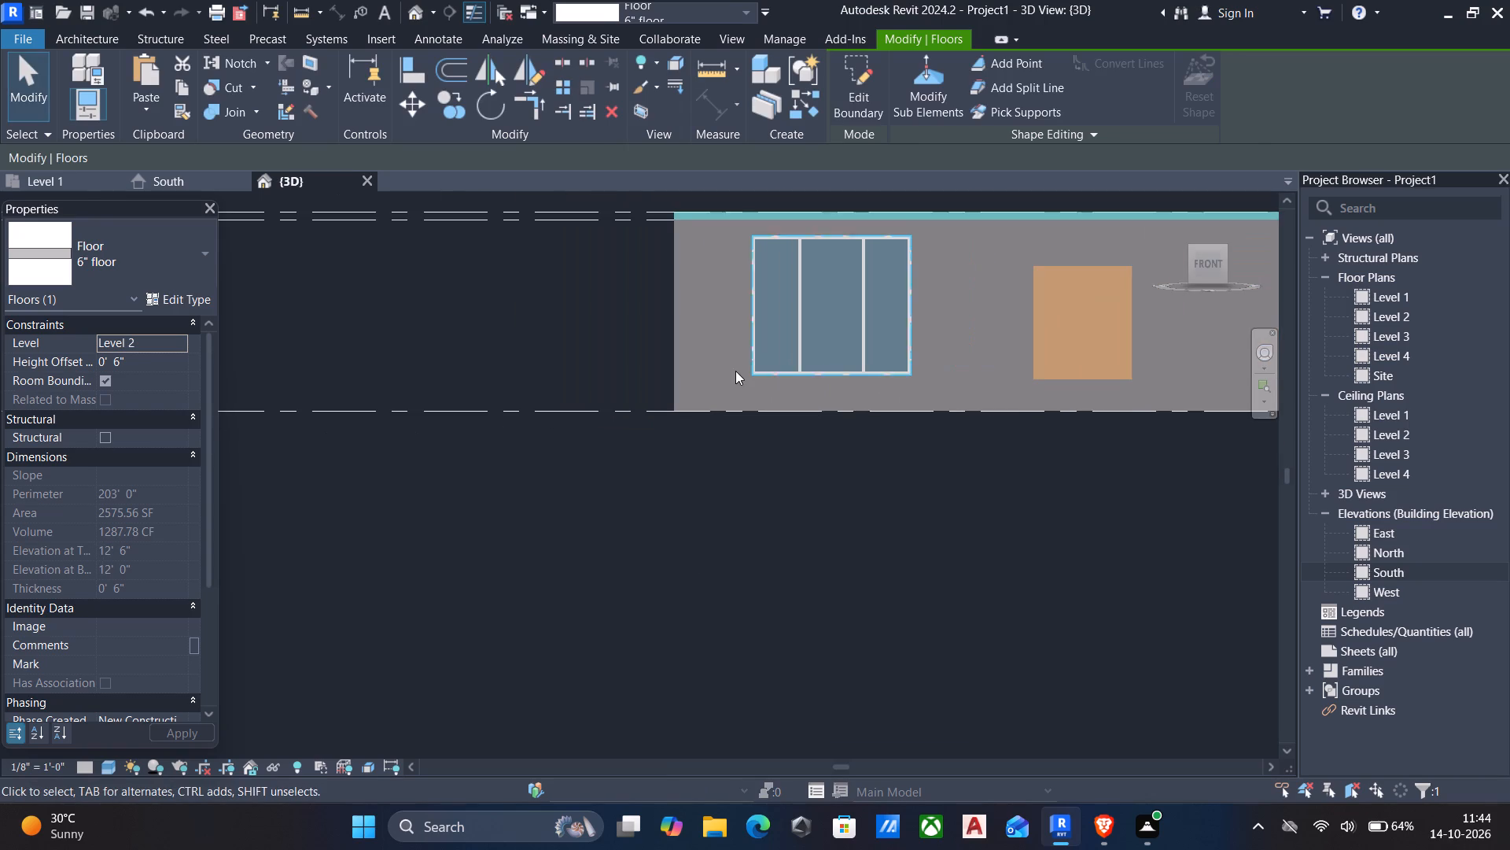
{"action": "middle_click_drag", "start_coordinate": [713, 347], "coordinate": [619, 423]}
{"action": "key", "text": "Escape"}
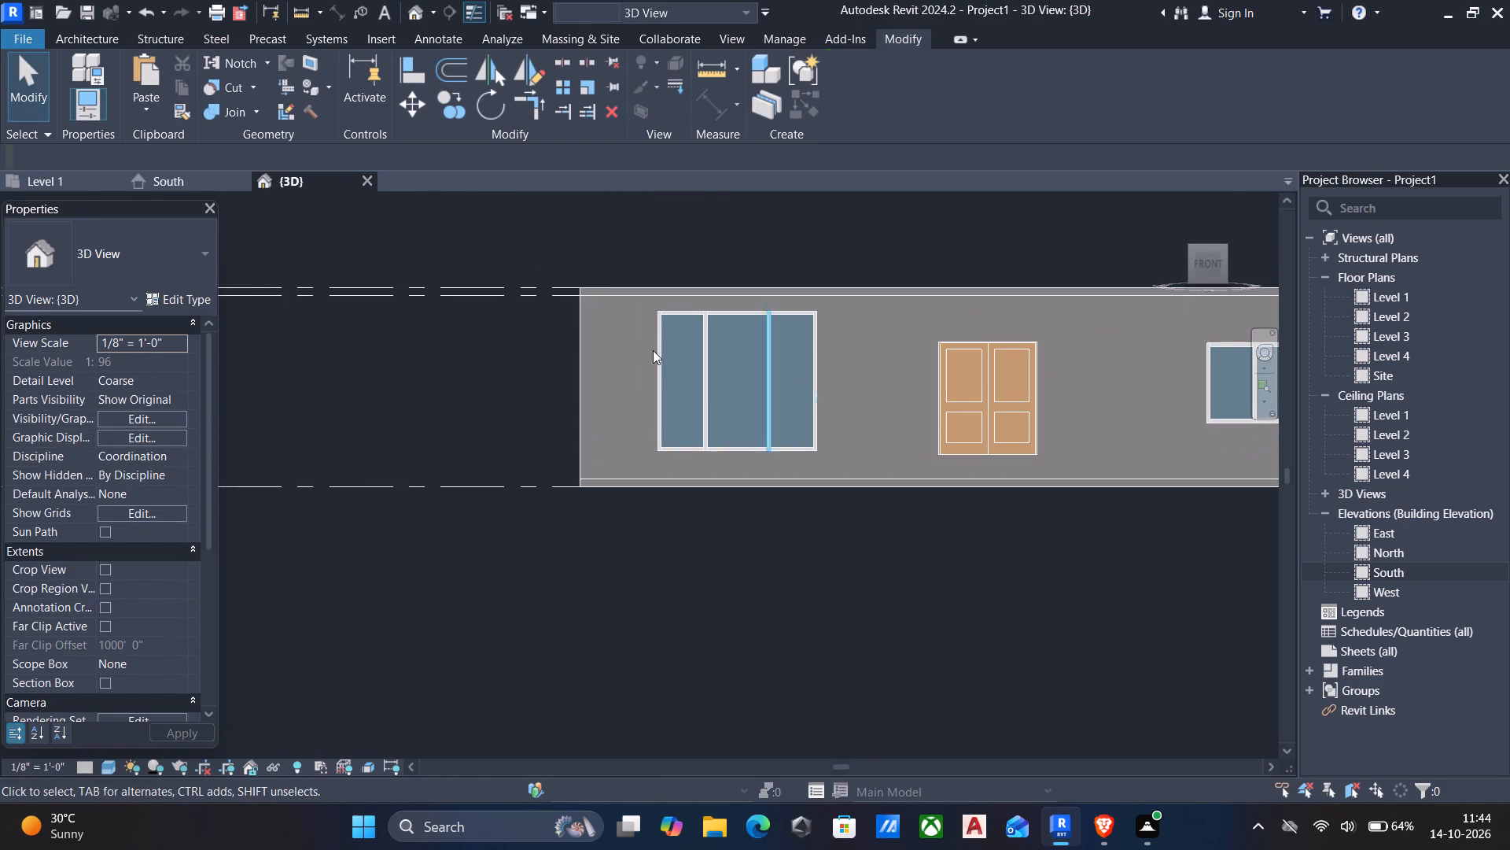
{"action": "middle_click_drag", "start_coordinate": [635, 340], "coordinate": [547, 349]}
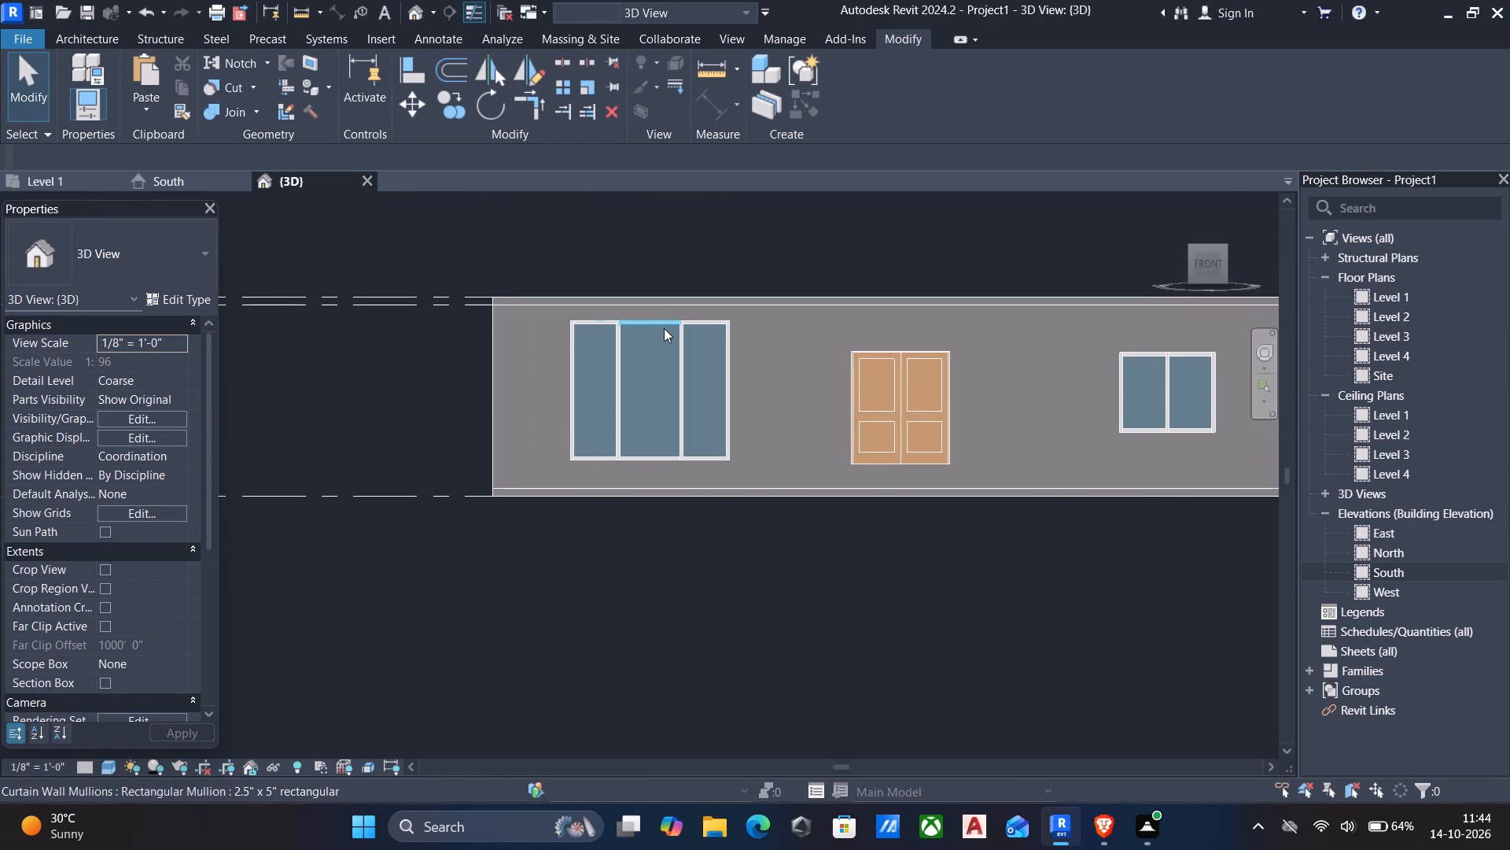
Edit the Level 2 floor's boundary in the Level 2 plan, nudging its south edge outward to about 10' 4 1/2" from the wall.
{"action": "left_click", "coordinate": [665, 309]}
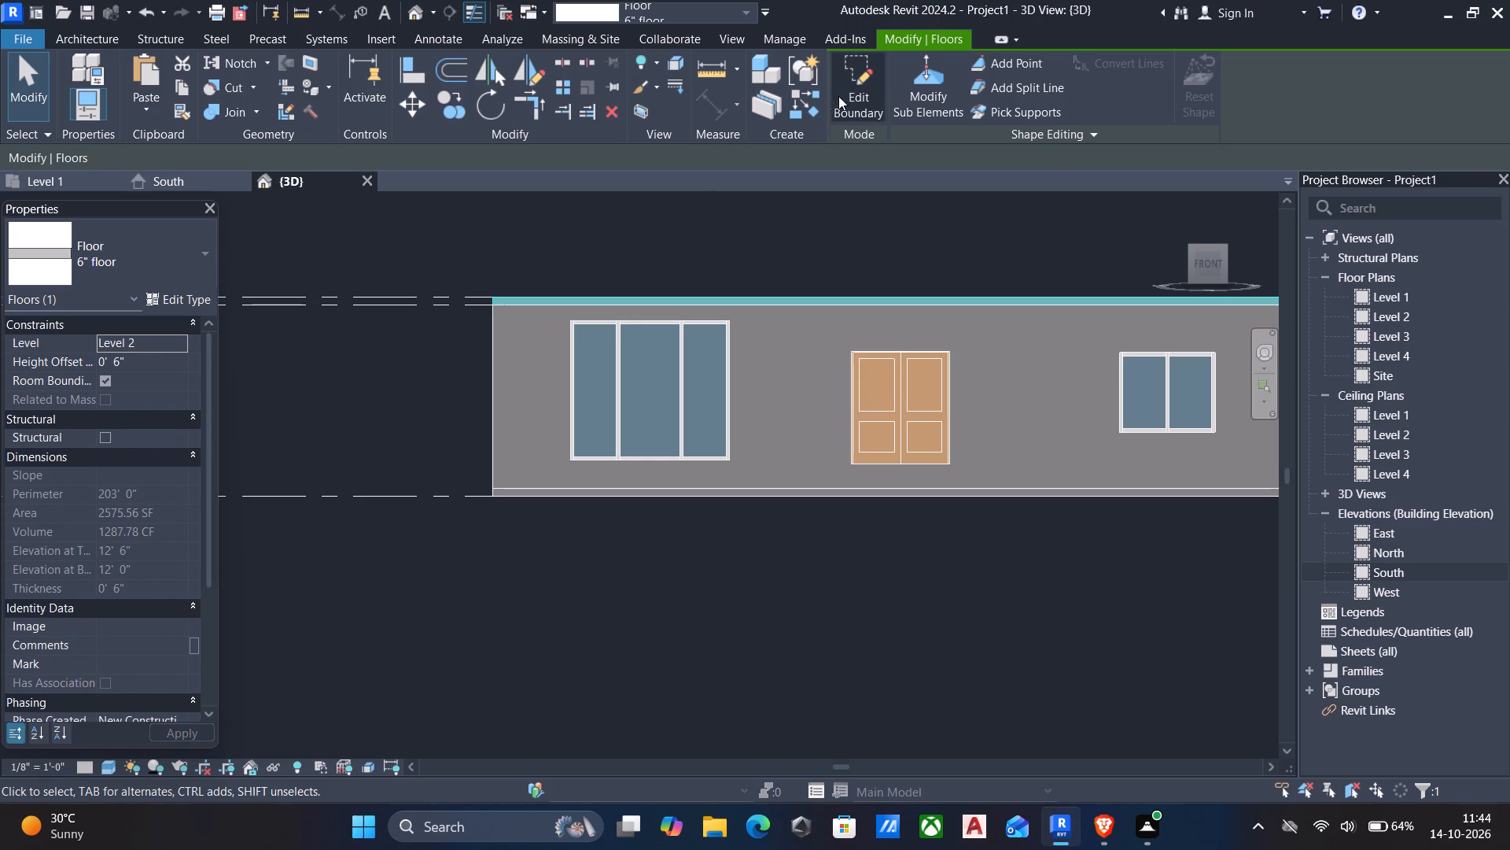
{"action": "left_click", "coordinate": [846, 90]}
{"action": "double_click", "coordinate": [1387, 310]}
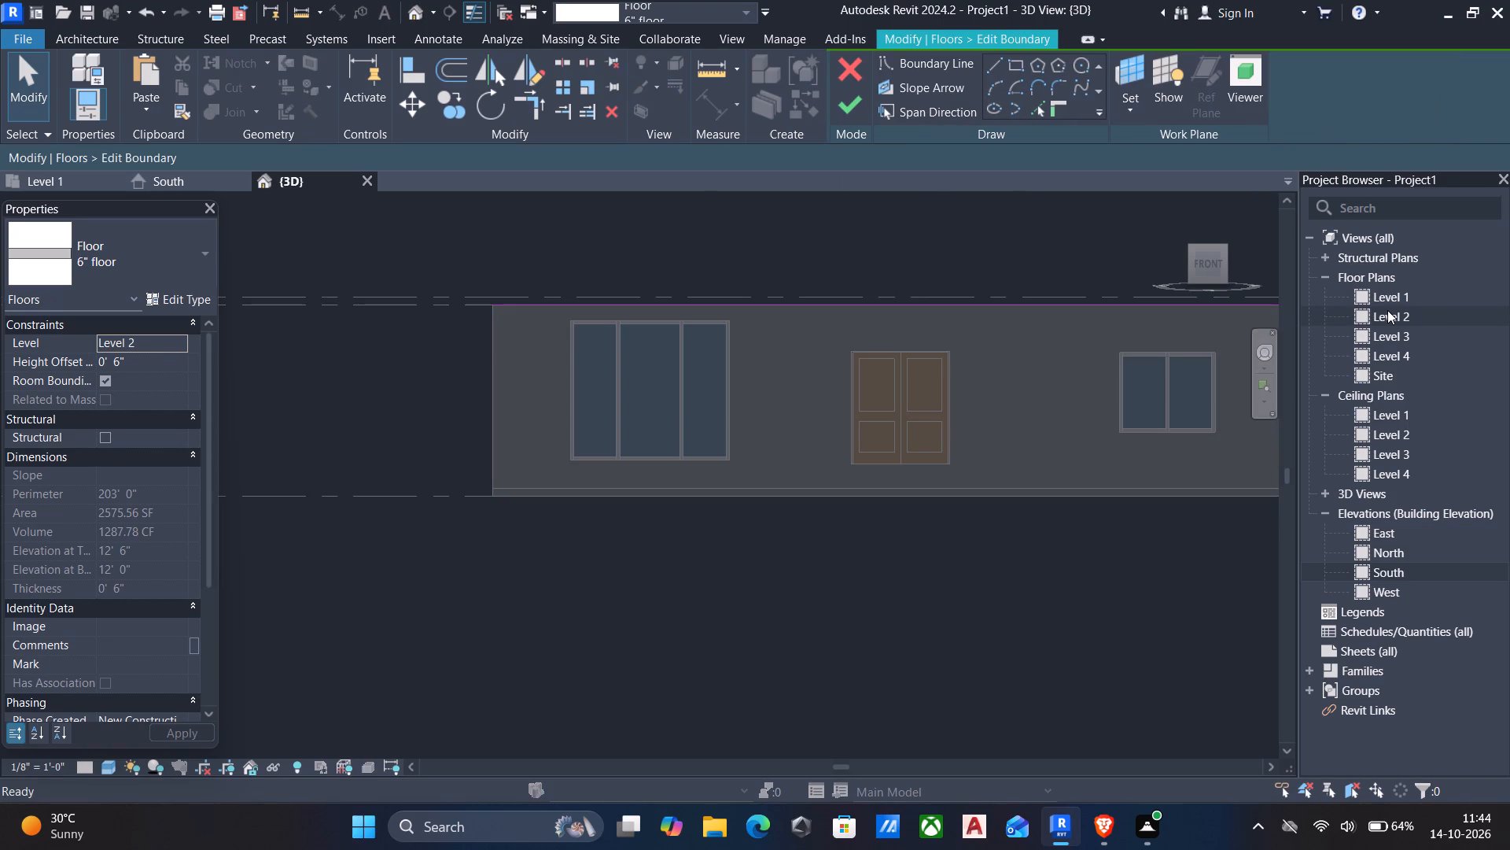
{"action": "scroll", "coordinate": [621, 566], "scroll_direction": "up", "scroll_amount": 2}
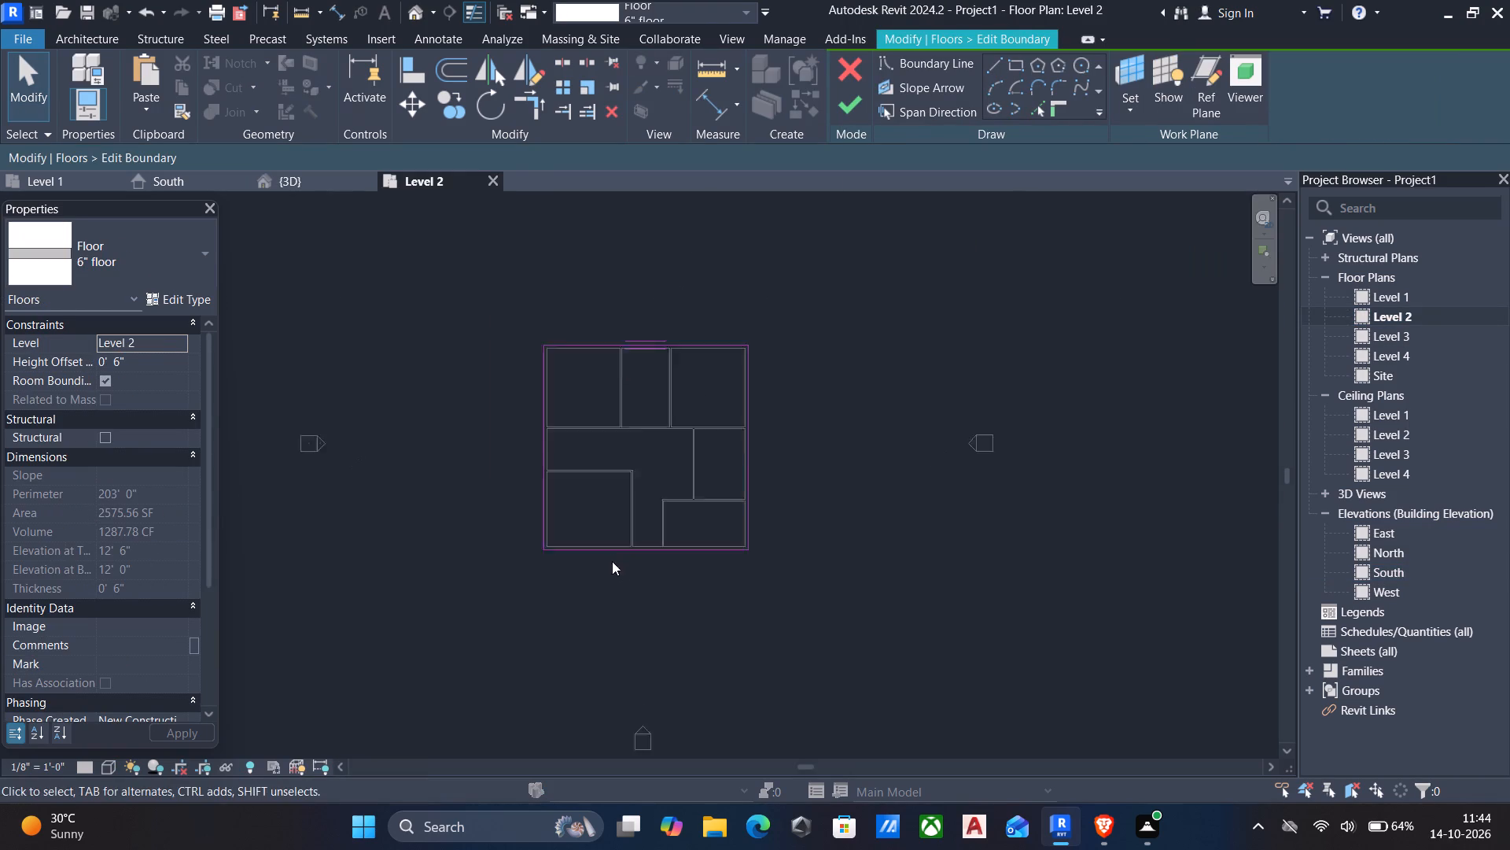
{"action": "scroll", "coordinate": [612, 561], "scroll_direction": "up", "scroll_amount": 1}
{"action": "left_click", "coordinate": [598, 546]}
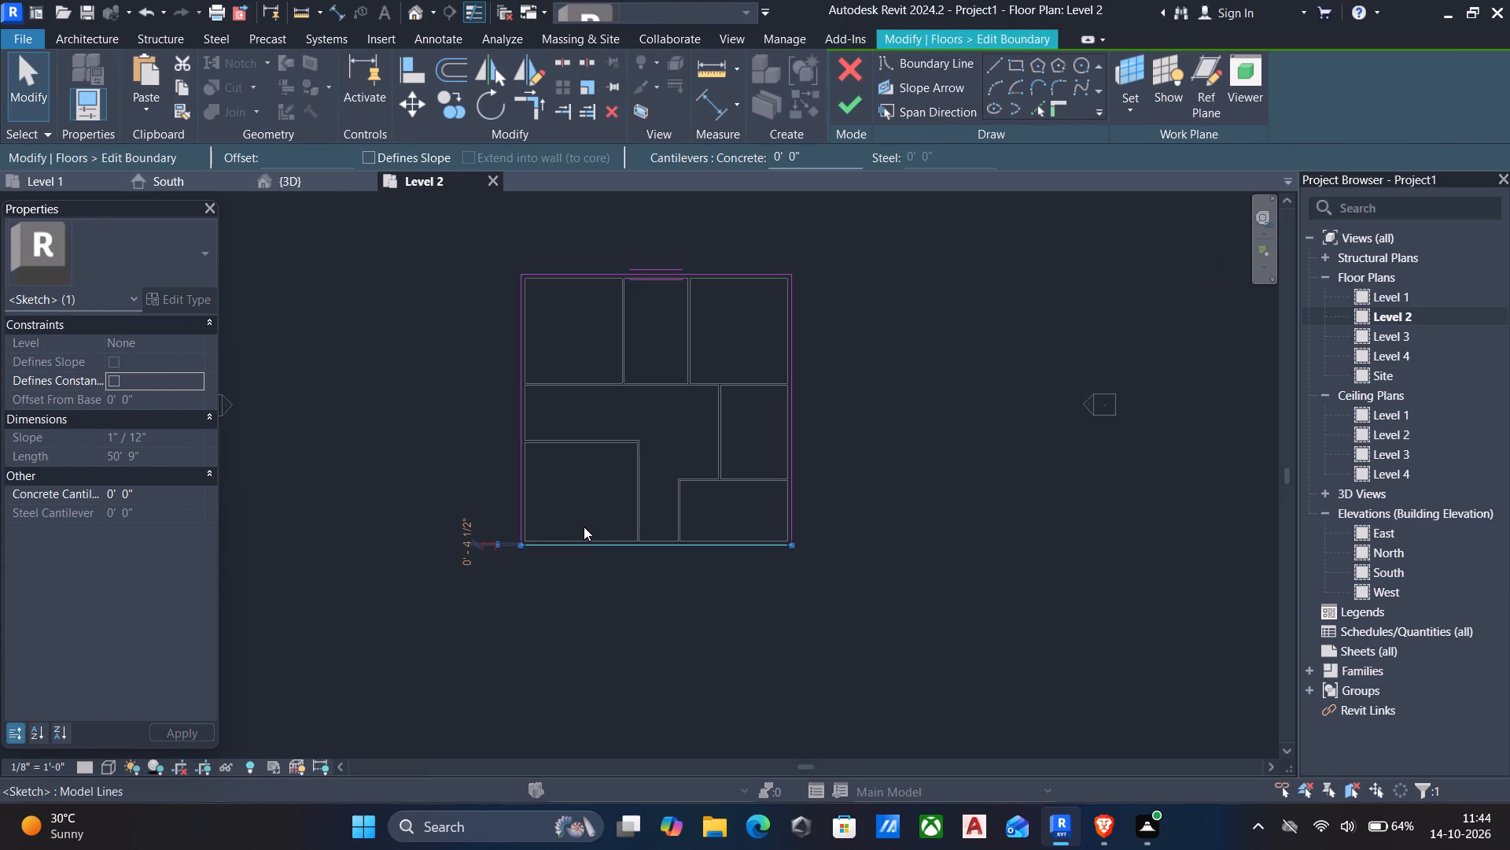
{"action": "key", "text": "Down"}
{"action": "key", "text": "Down"}
{"action": "key", "text": "Down"}
{"action": "key", "text": "Down"}
{"action": "key", "text": "Down"}
{"action": "key", "text": "Down"}
{"action": "key", "text": "Down"}
{"action": "key", "text": "Down"}
{"action": "key", "text": "Down"}
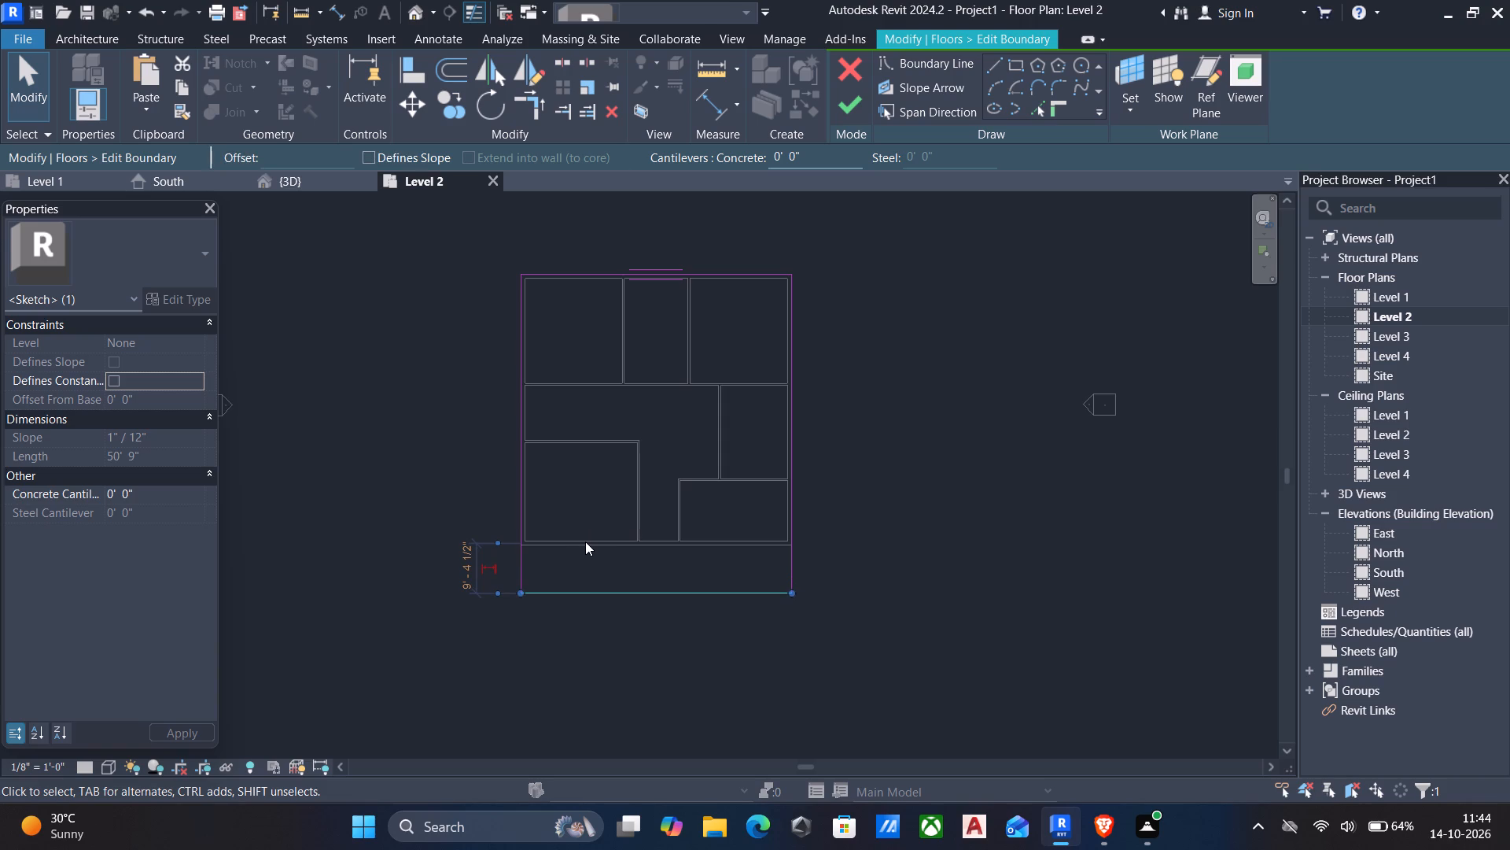
{"action": "key", "text": "Down"}
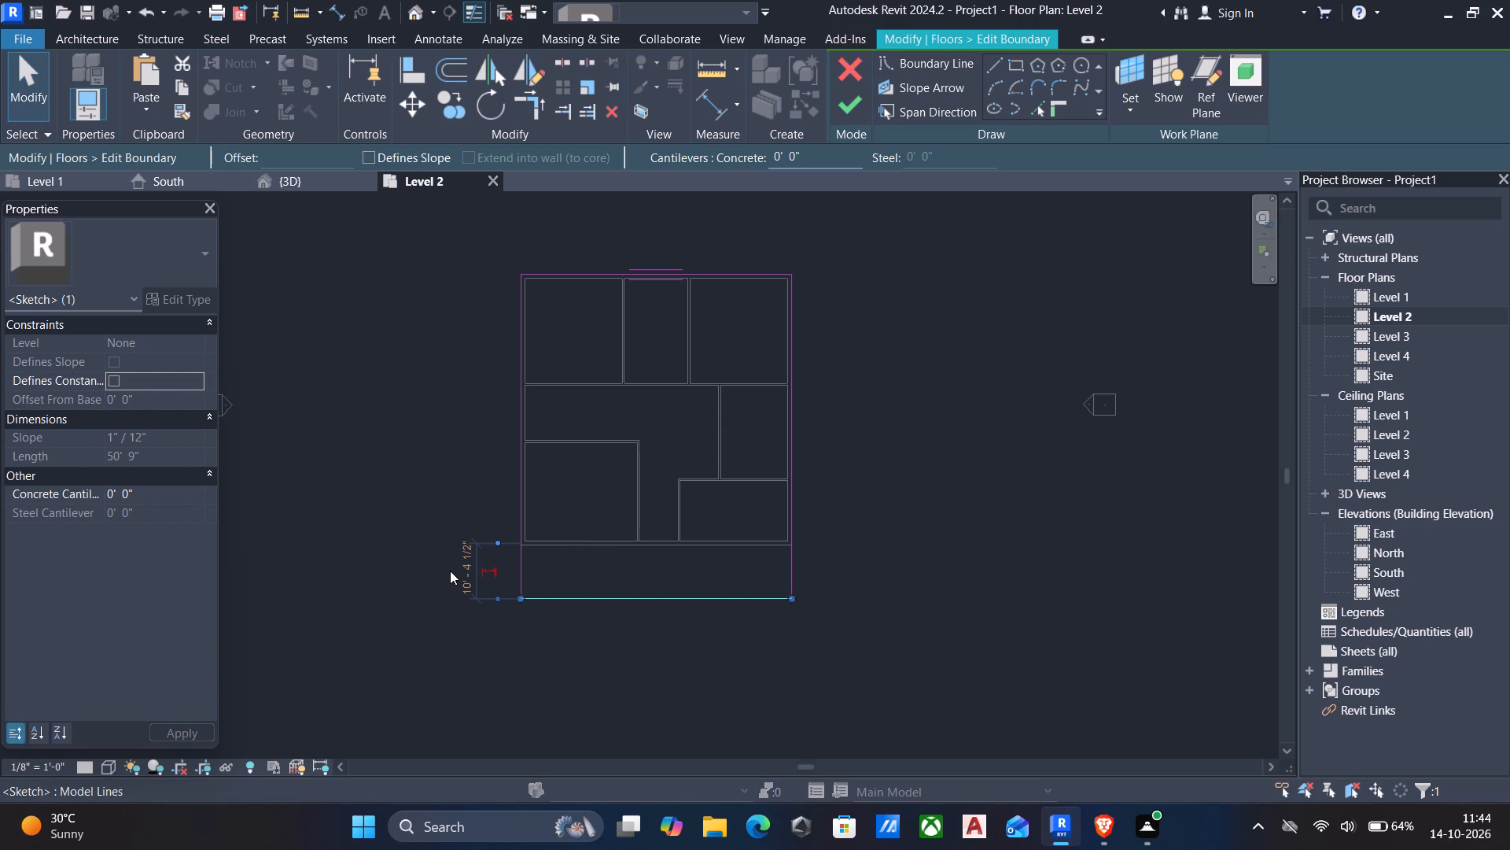
Set the south boundary edge's distance from the wall to 10'.
{"action": "left_click", "coordinate": [458, 568]}
{"action": "key", "text": "1"}
{"action": "key", "text": "0"}
{"action": "key", "text": "apostrophe"}
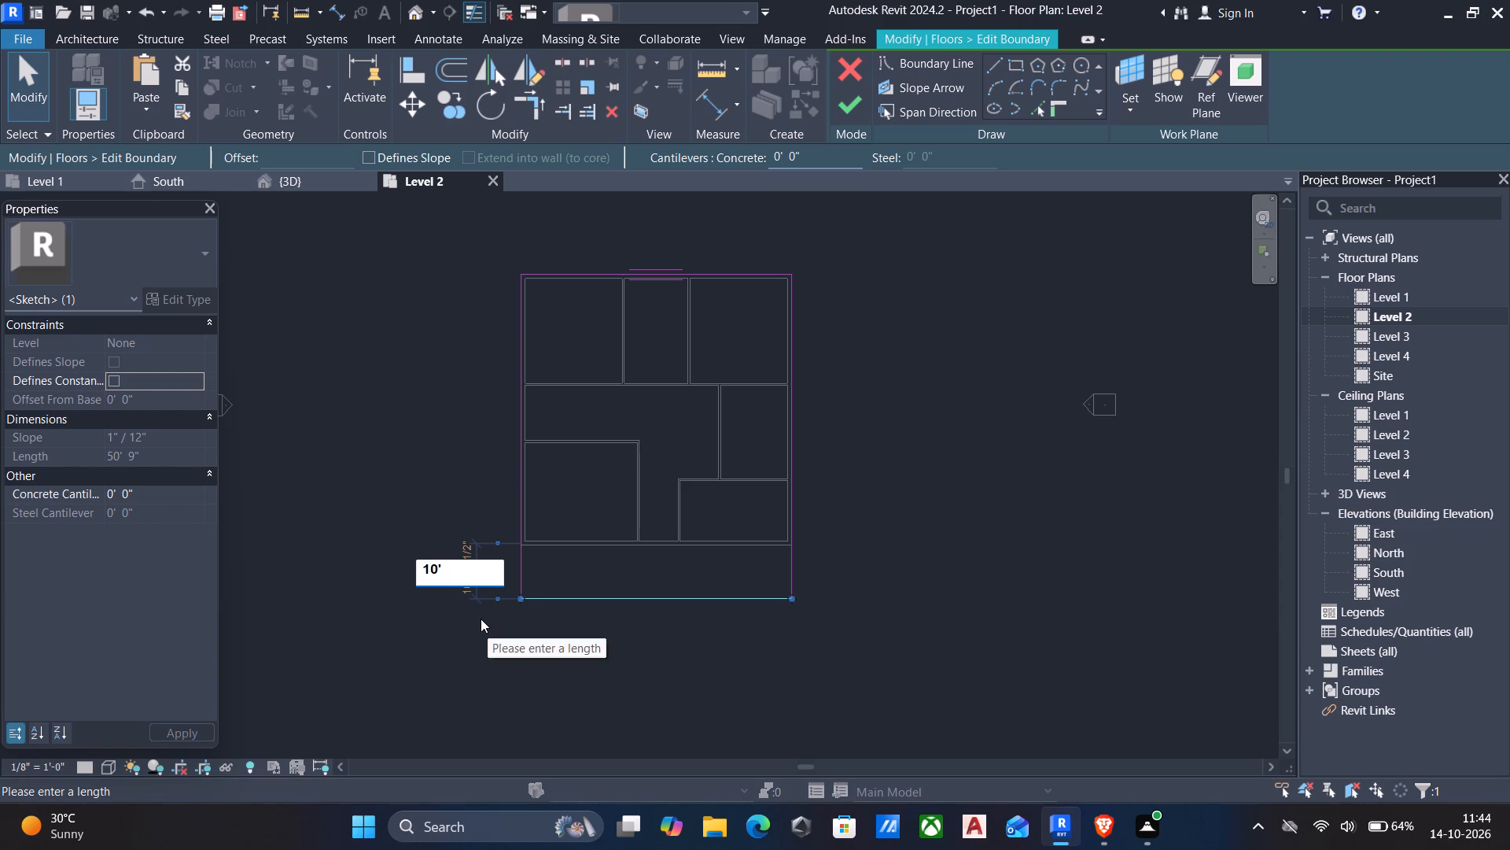
{"action": "key", "text": "Return"}
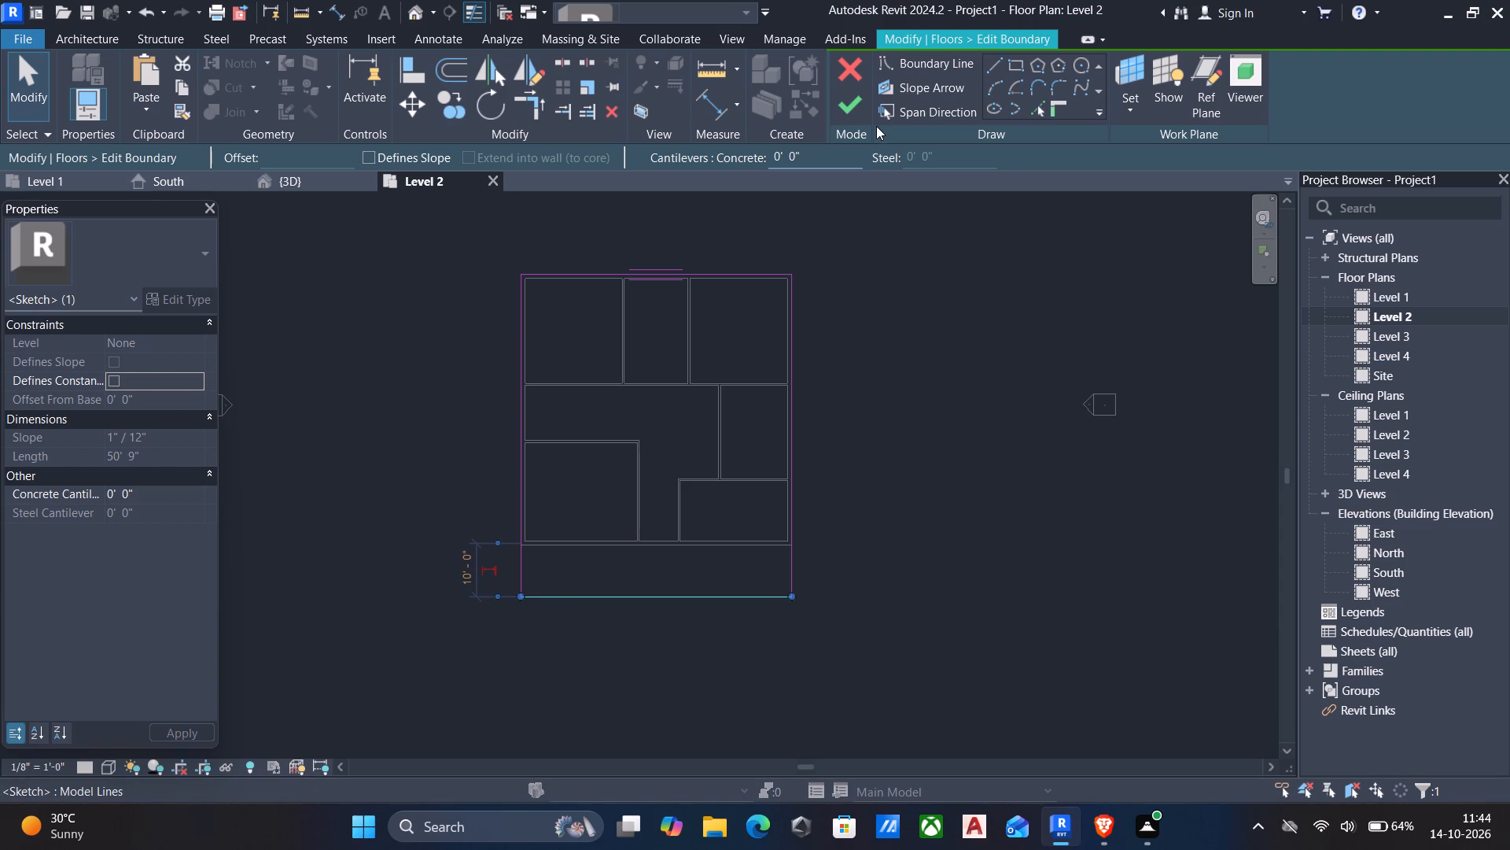
Finish the floor boundary edit and attach the walls below to the floor's bottom.
{"action": "left_click", "coordinate": [848, 108]}
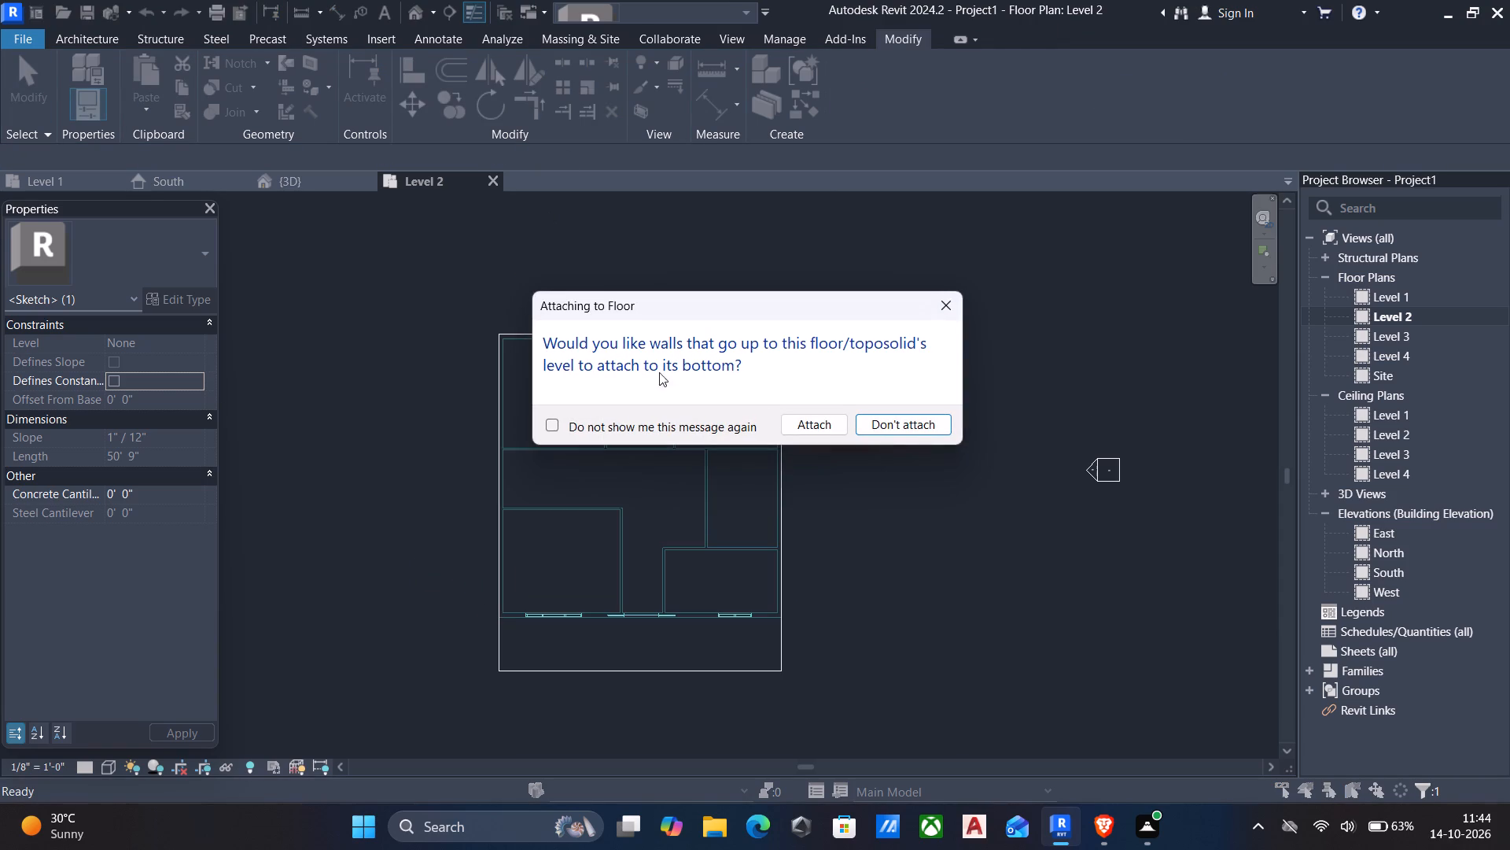
{"action": "left_click", "coordinate": [814, 420]}
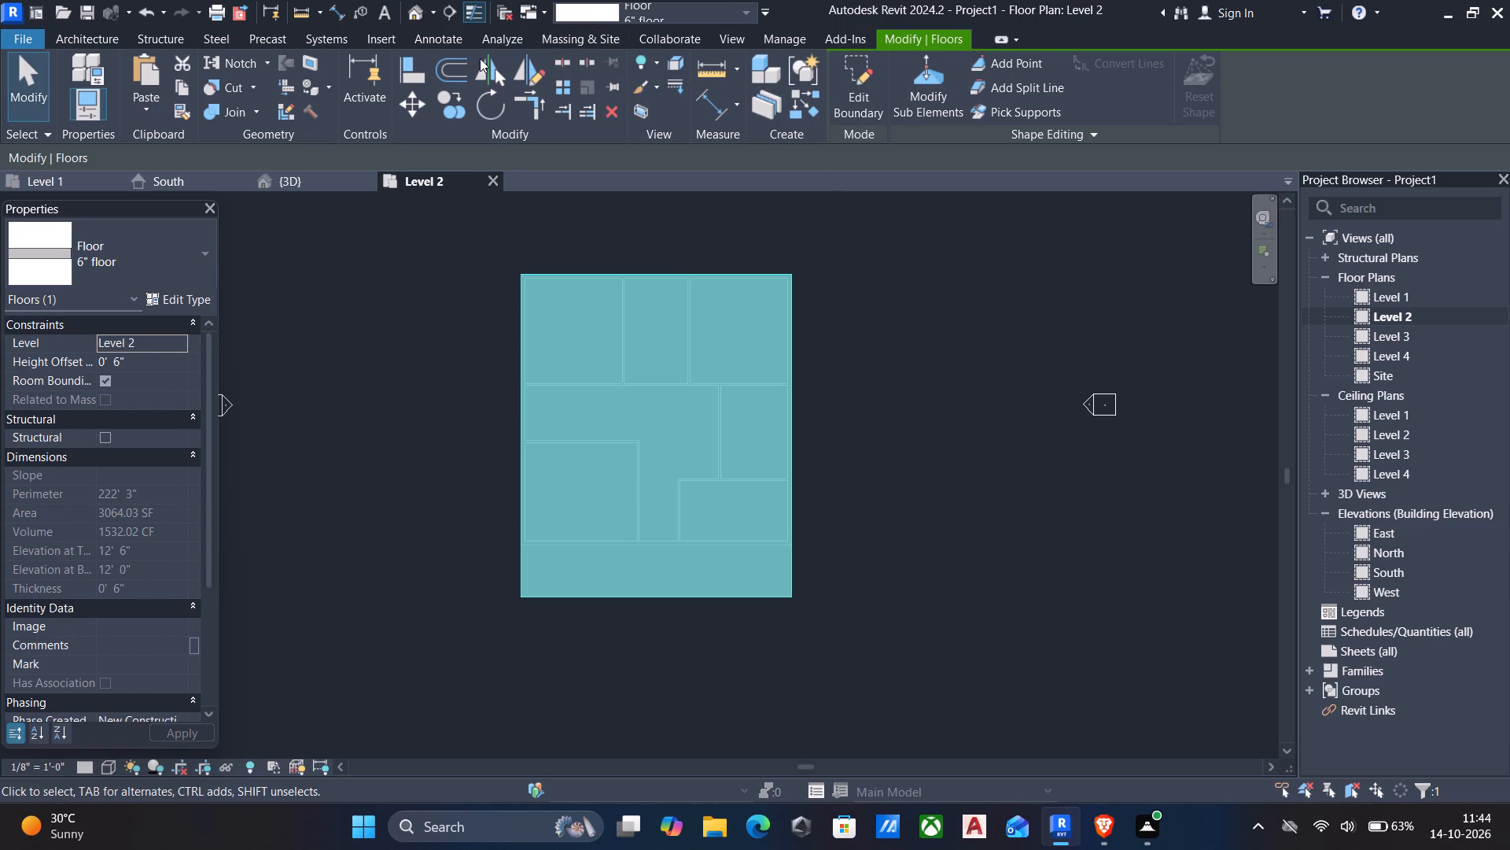
Examine the Level 2 floor's front overhang and the facade in the 3D view.
{"action": "left_click", "coordinate": [412, 17]}
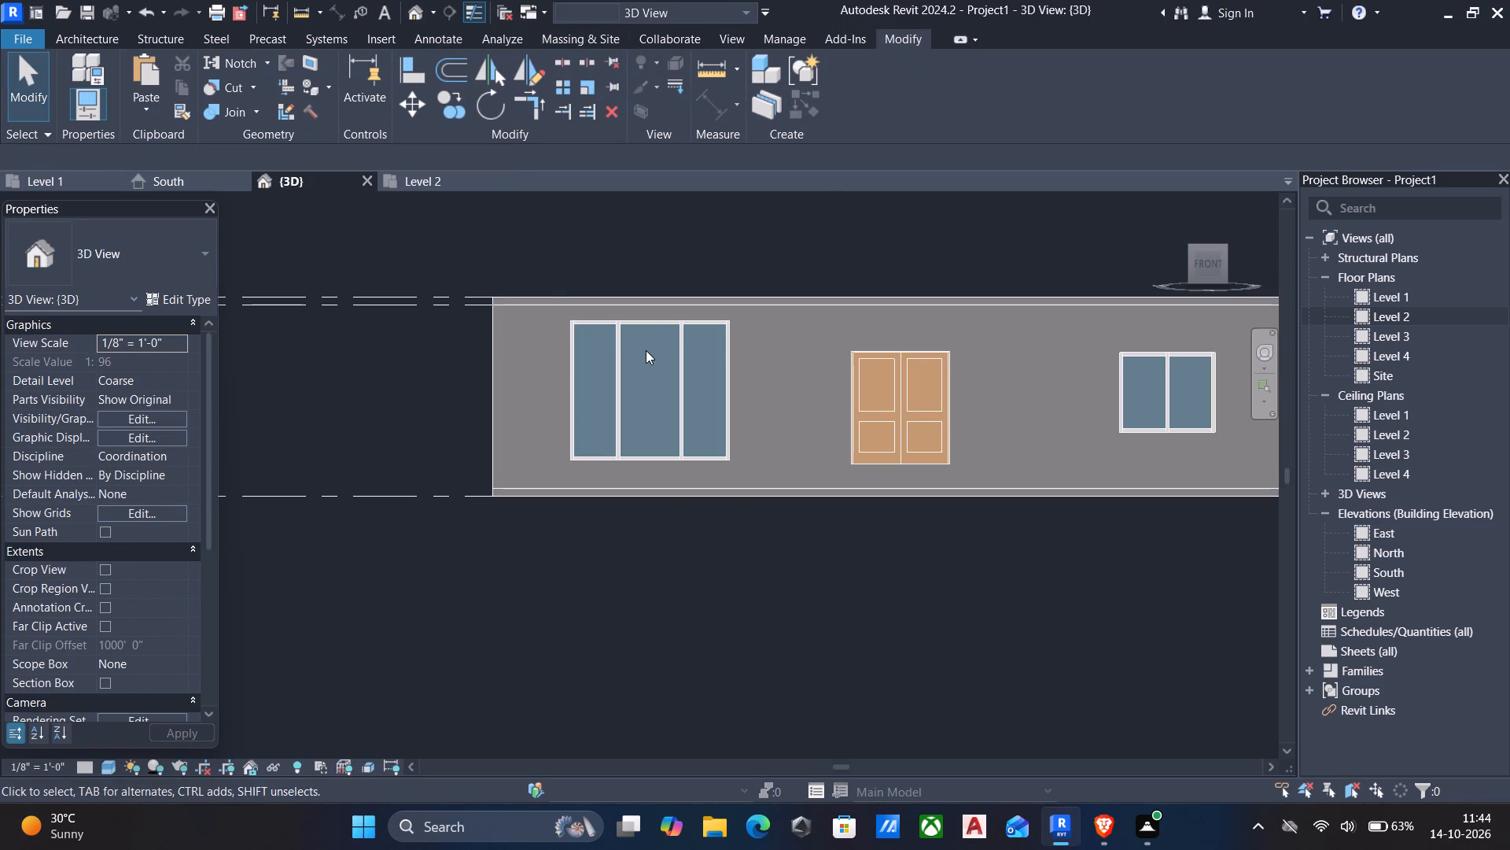
{"action": "scroll", "coordinate": [646, 350], "scroll_direction": "down", "scroll_amount": 2}
{"action": "middle_click", "coordinate": [709, 305], "text": "shift"}
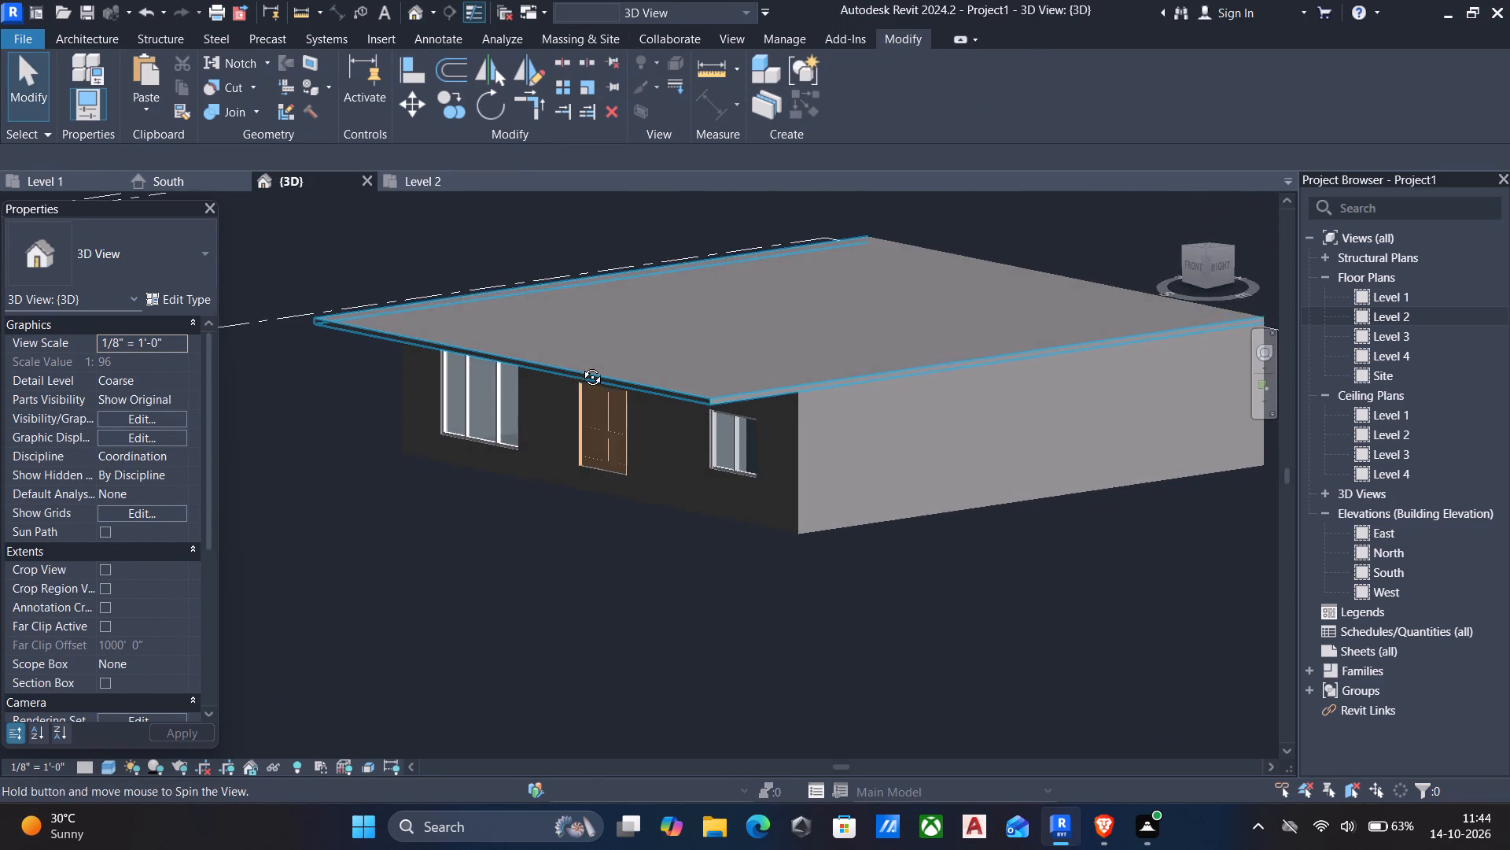
{"action": "key", "text": "Escape"}
{"action": "middle_click_drag", "start_coordinate": [671, 360], "coordinate": [632, 373]}
{"action": "middle_click_drag", "start_coordinate": [648, 349], "coordinate": [668, 309]}
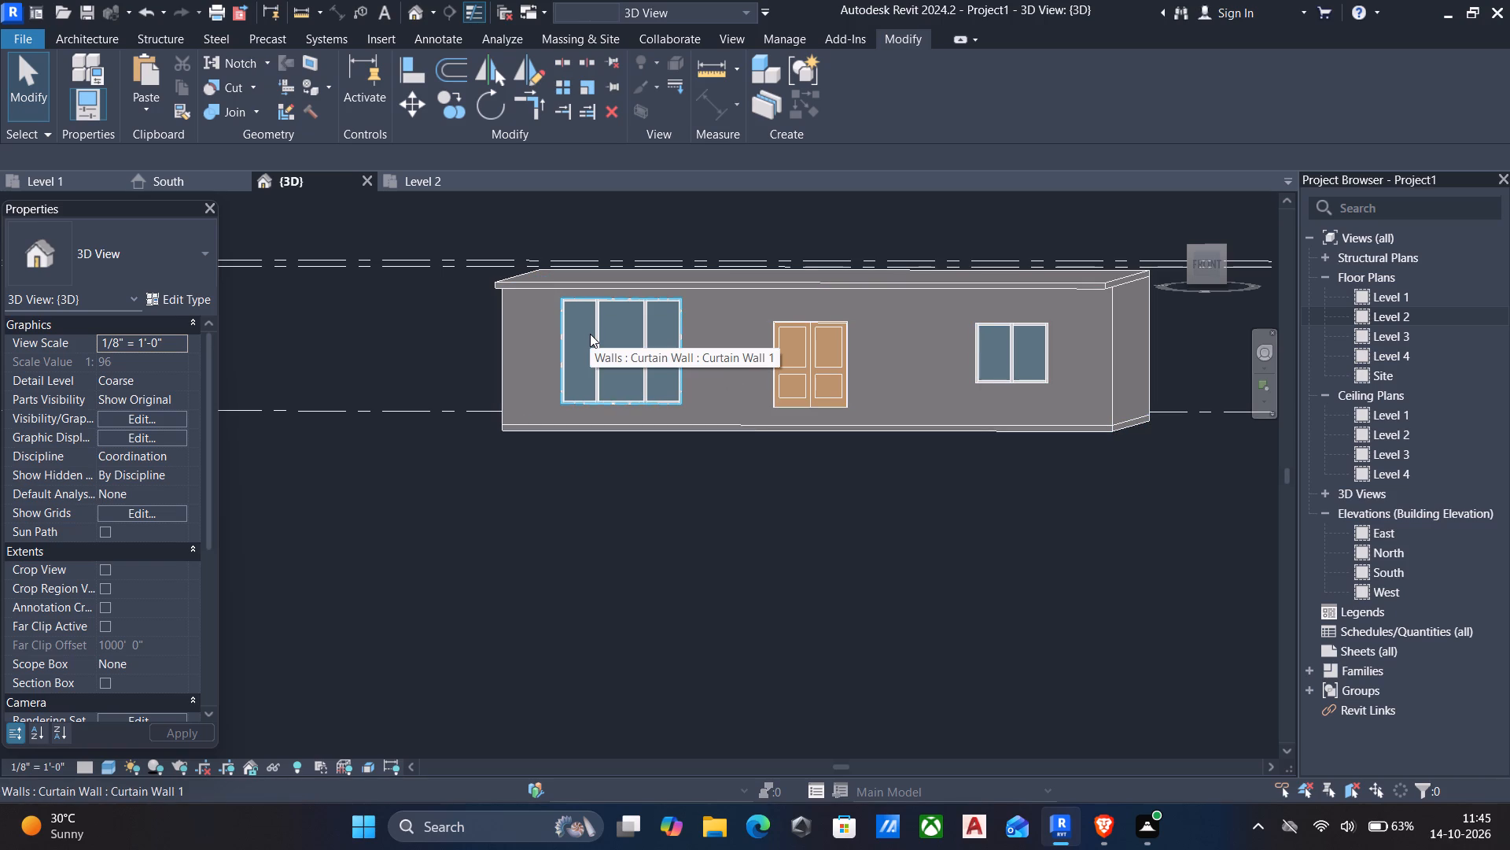
{"action": "middle_click_drag", "start_coordinate": [590, 334], "coordinate": [598, 355]}
{"action": "middle_click_drag", "start_coordinate": [594, 355], "coordinate": [557, 326]}
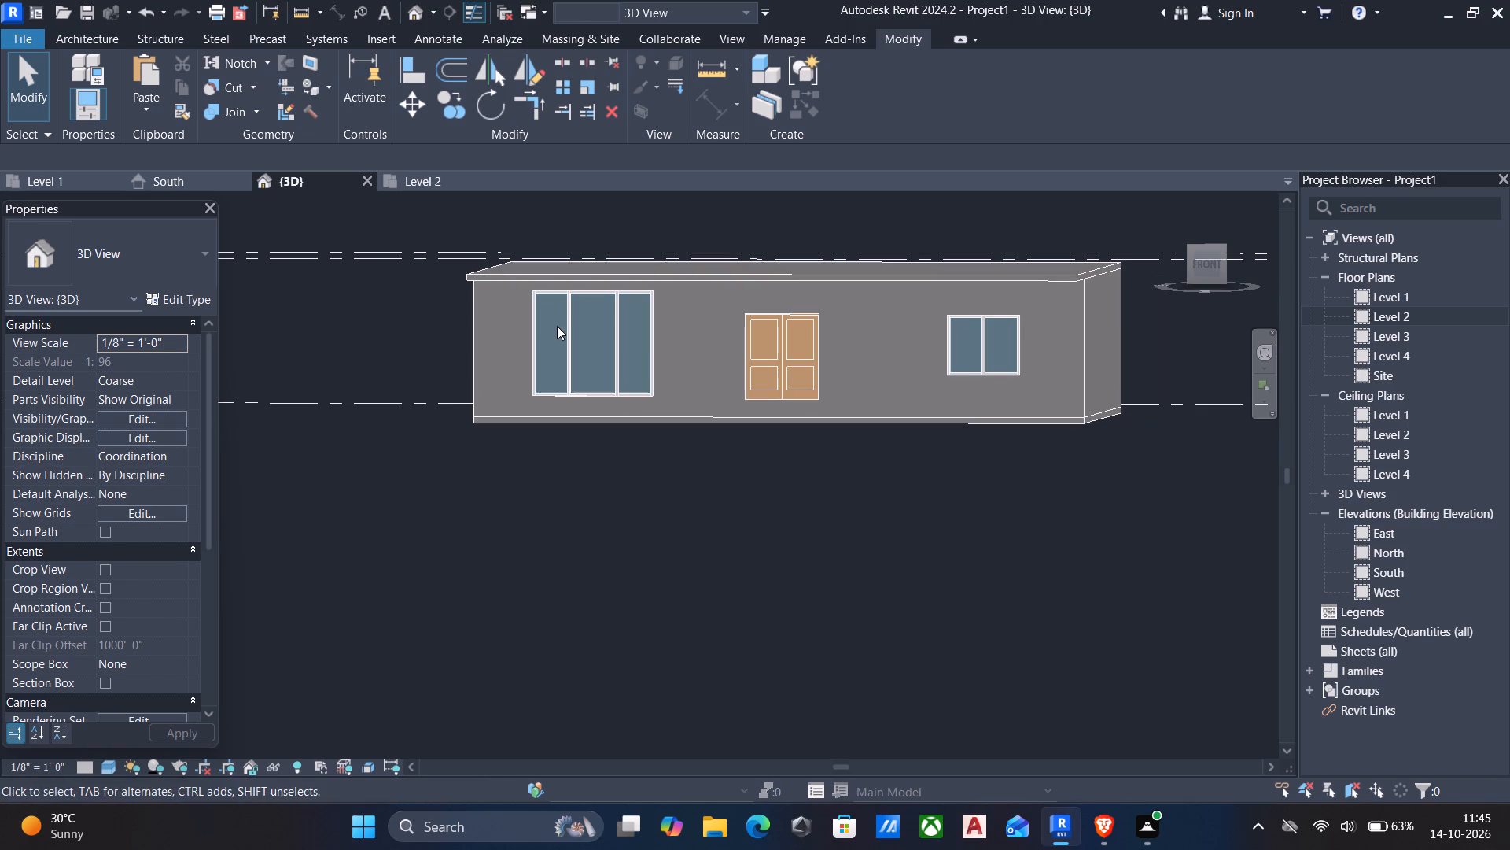
Select all instances of the 9" wall and paste copies aligned to Level 3.
{"action": "left_click", "coordinate": [483, 336]}
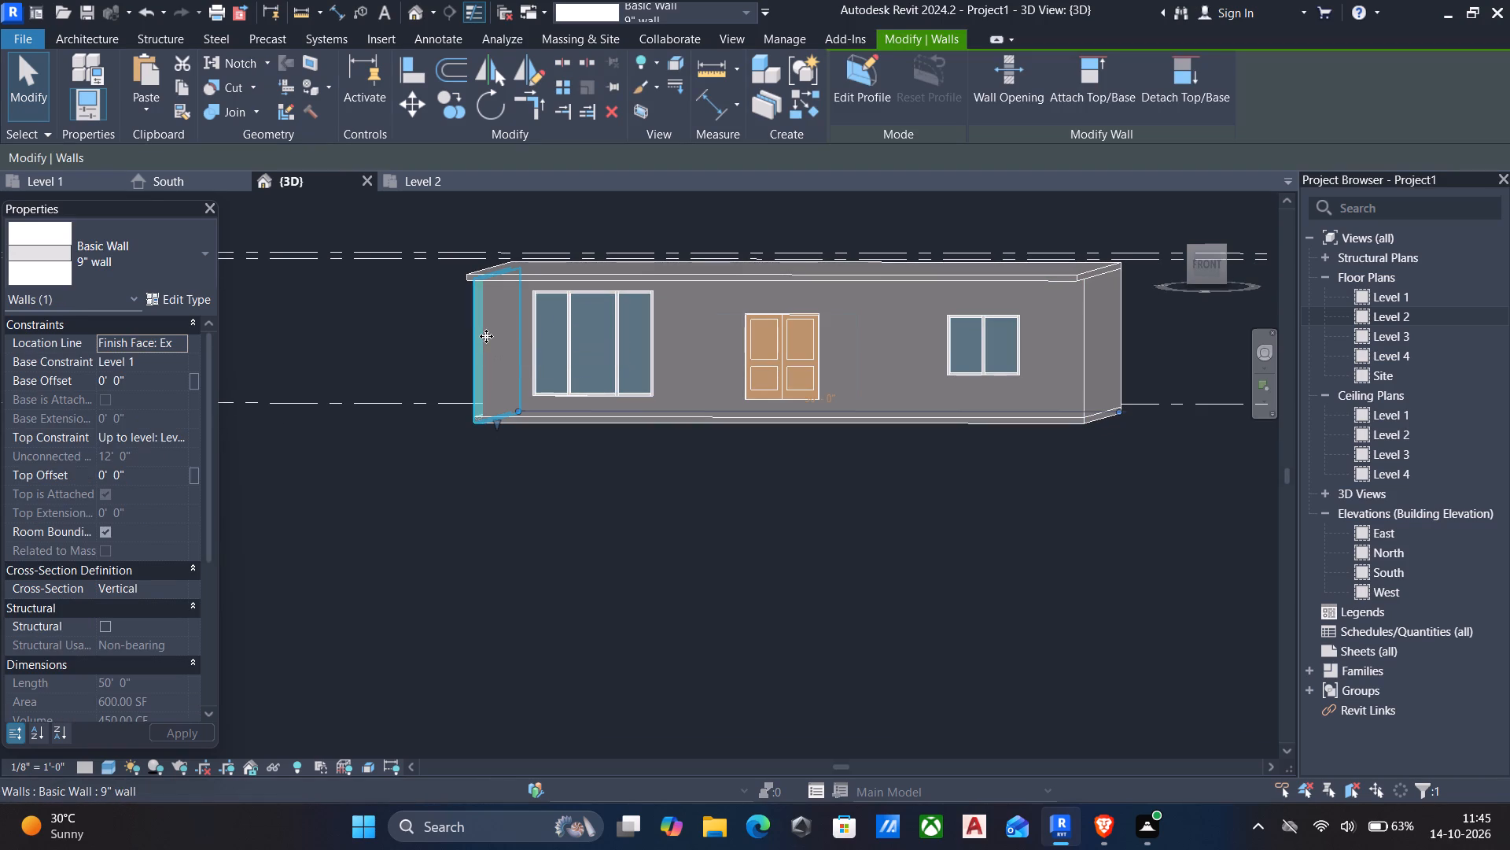
{"action": "type", "text": "sa"}
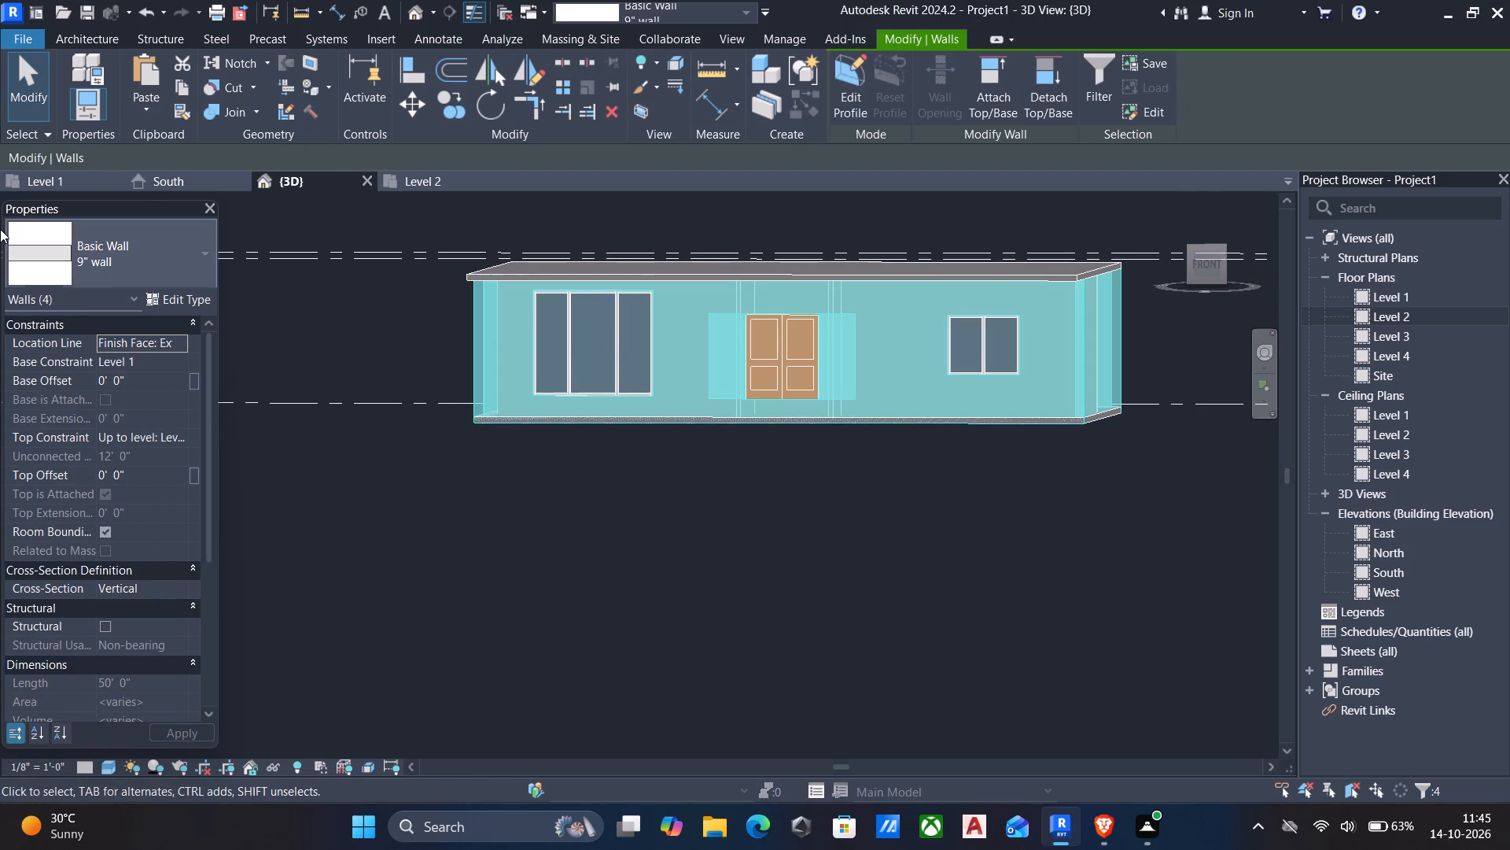
{"action": "left_click", "coordinate": [183, 86]}
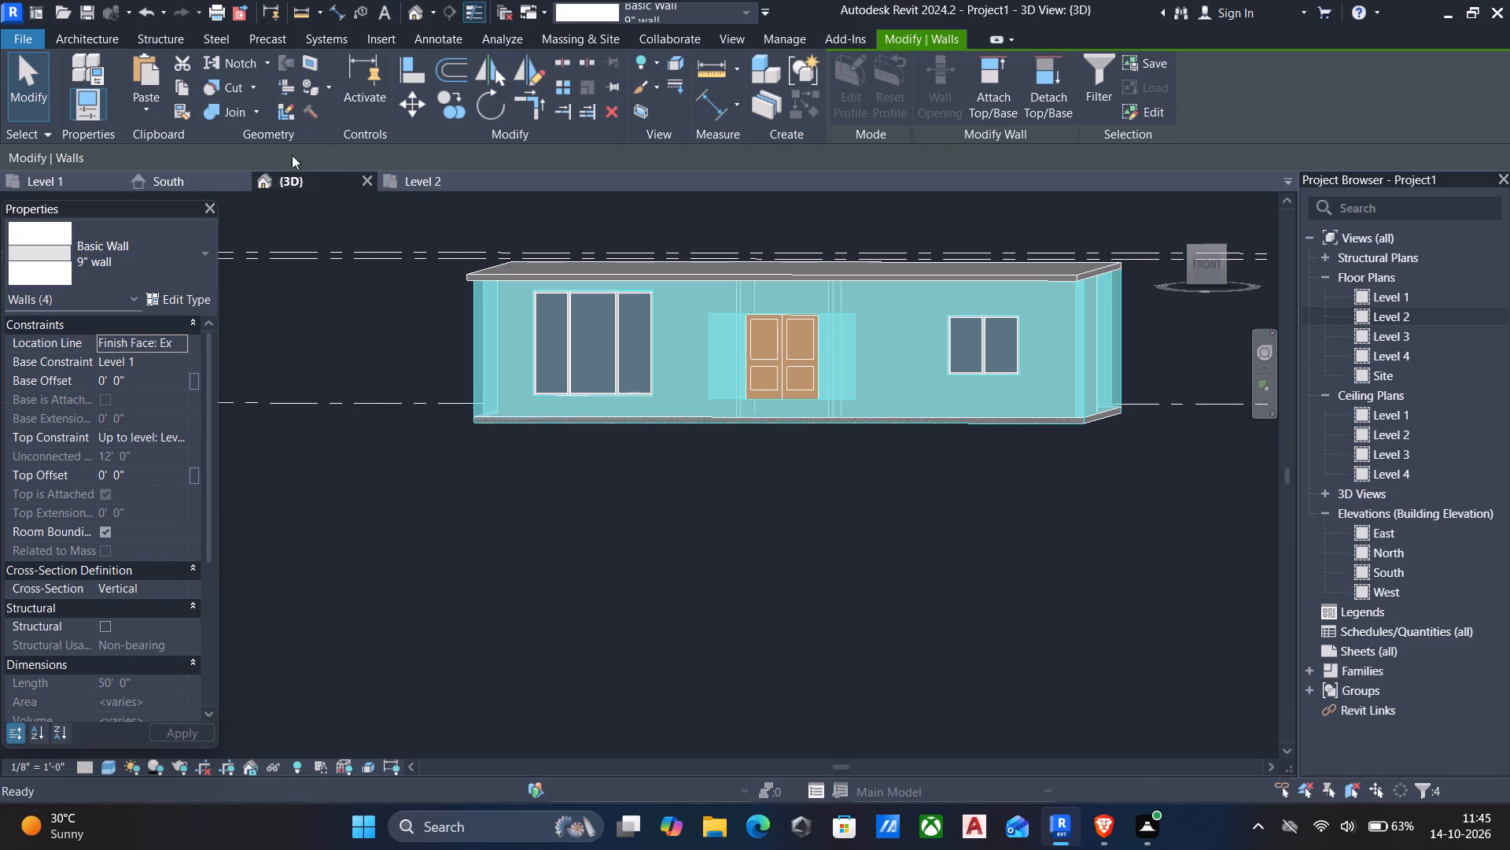
{"action": "left_click", "coordinate": [141, 107]}
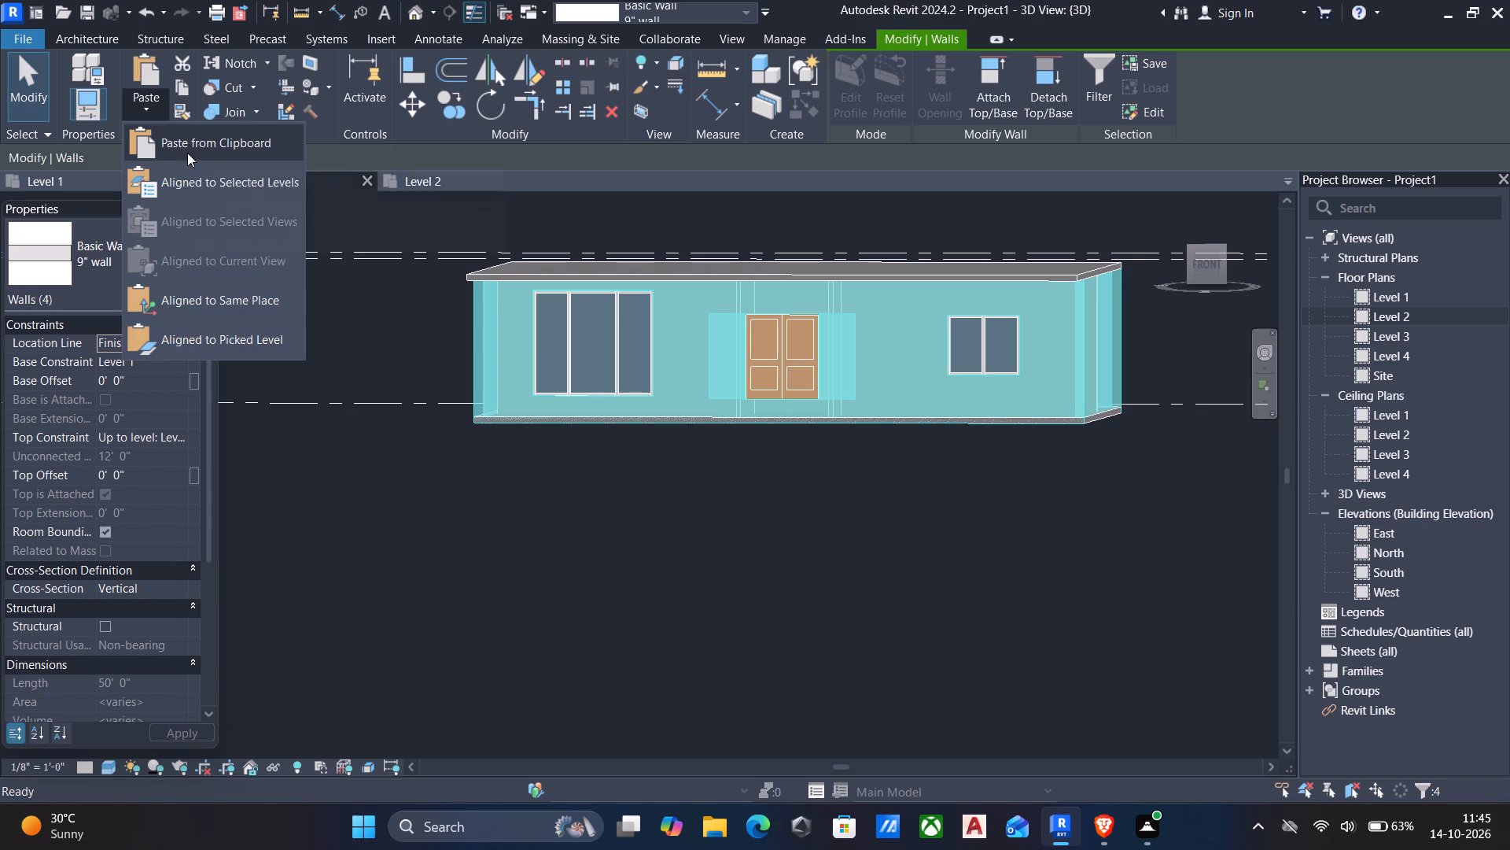
{"action": "left_click", "coordinate": [194, 176]}
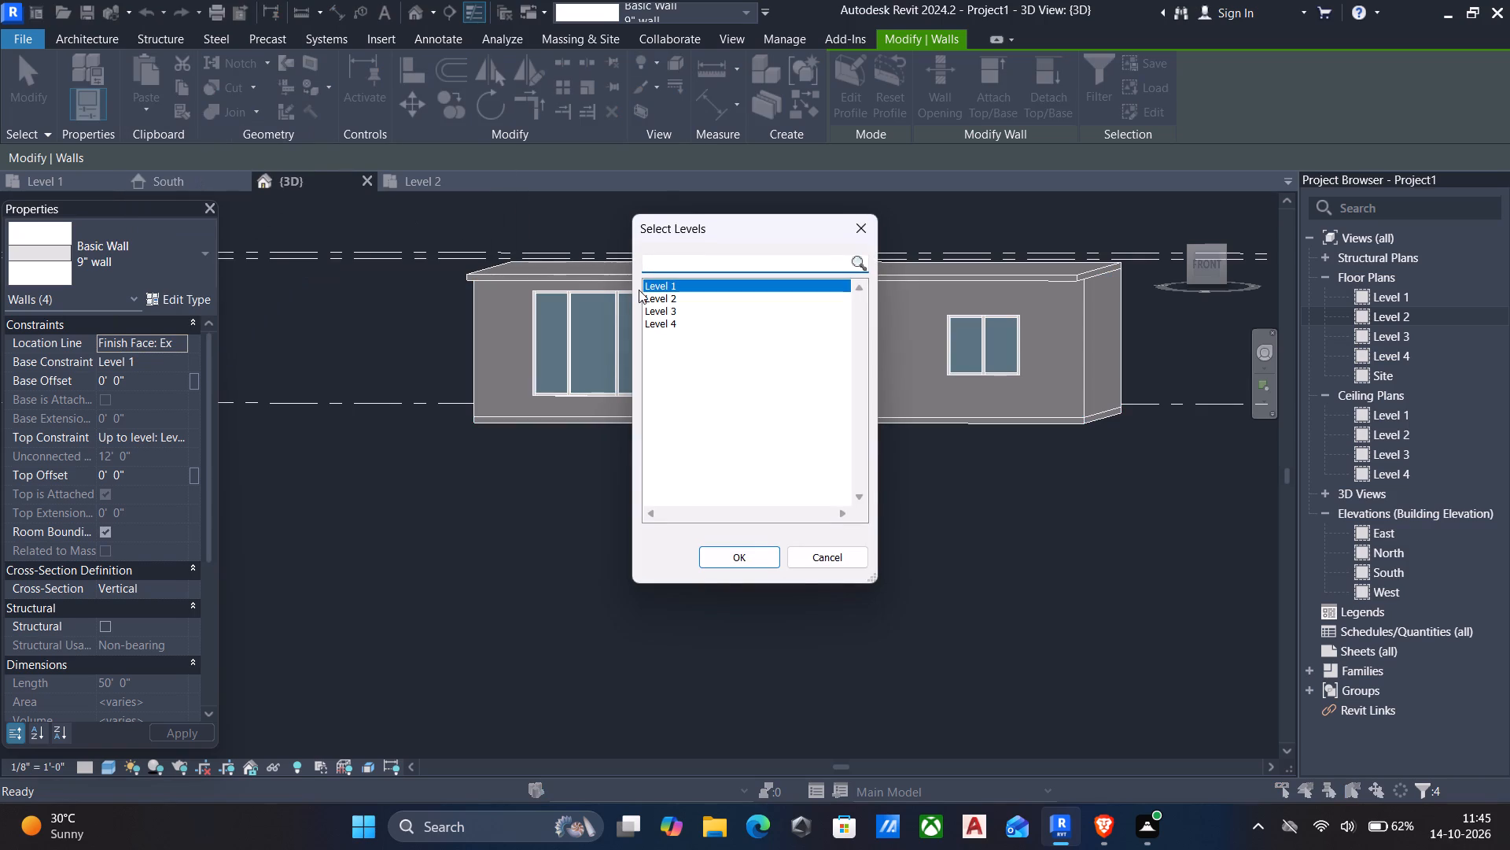
{"action": "left_click", "coordinate": [677, 309]}
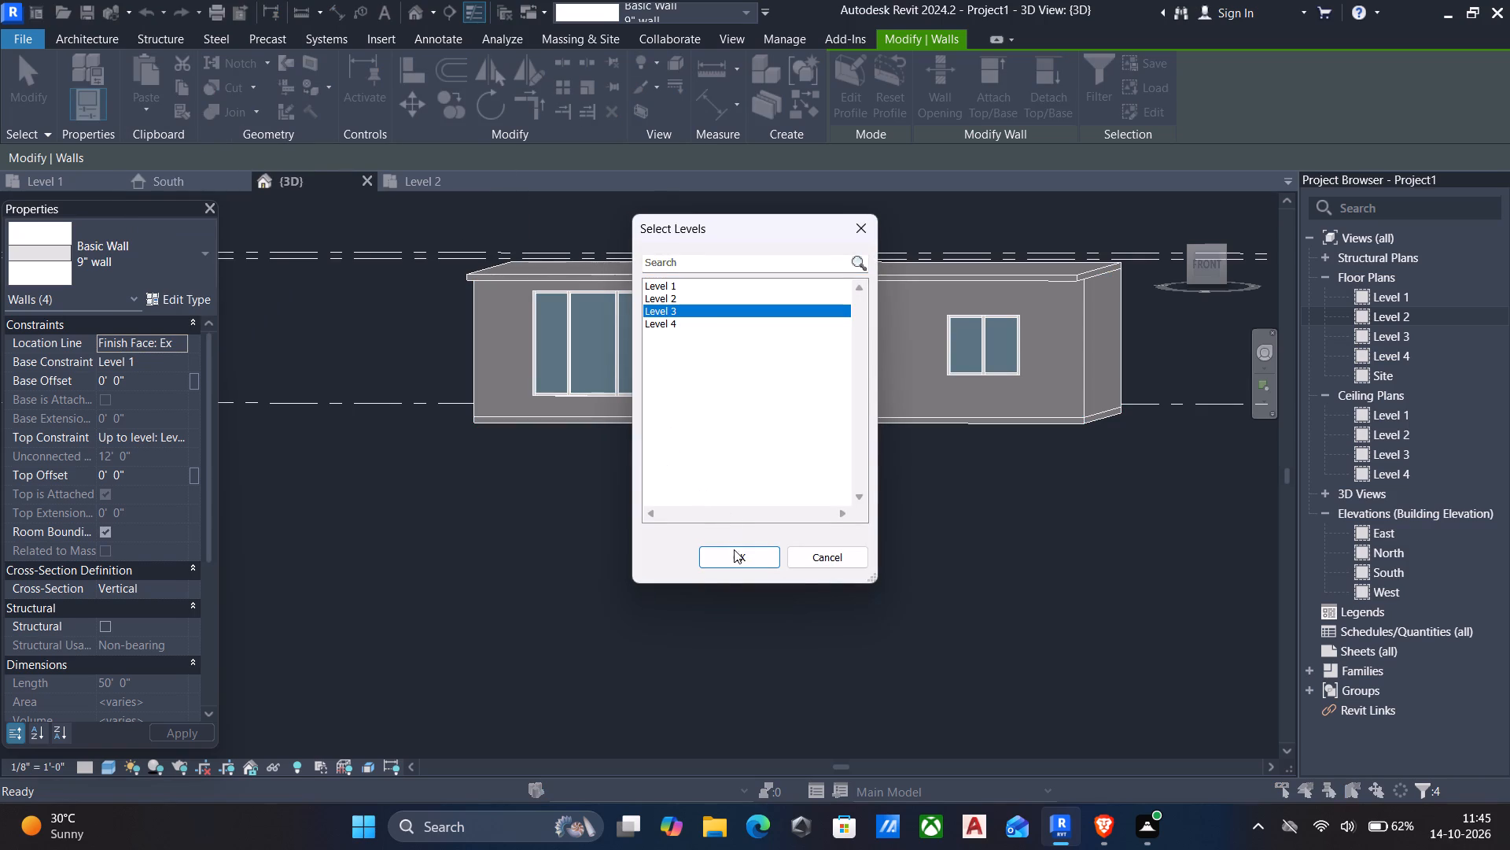
{"action": "left_click", "coordinate": [735, 551]}
{"action": "scroll", "coordinate": [591, 431], "scroll_direction": "down", "scroll_amount": 5}
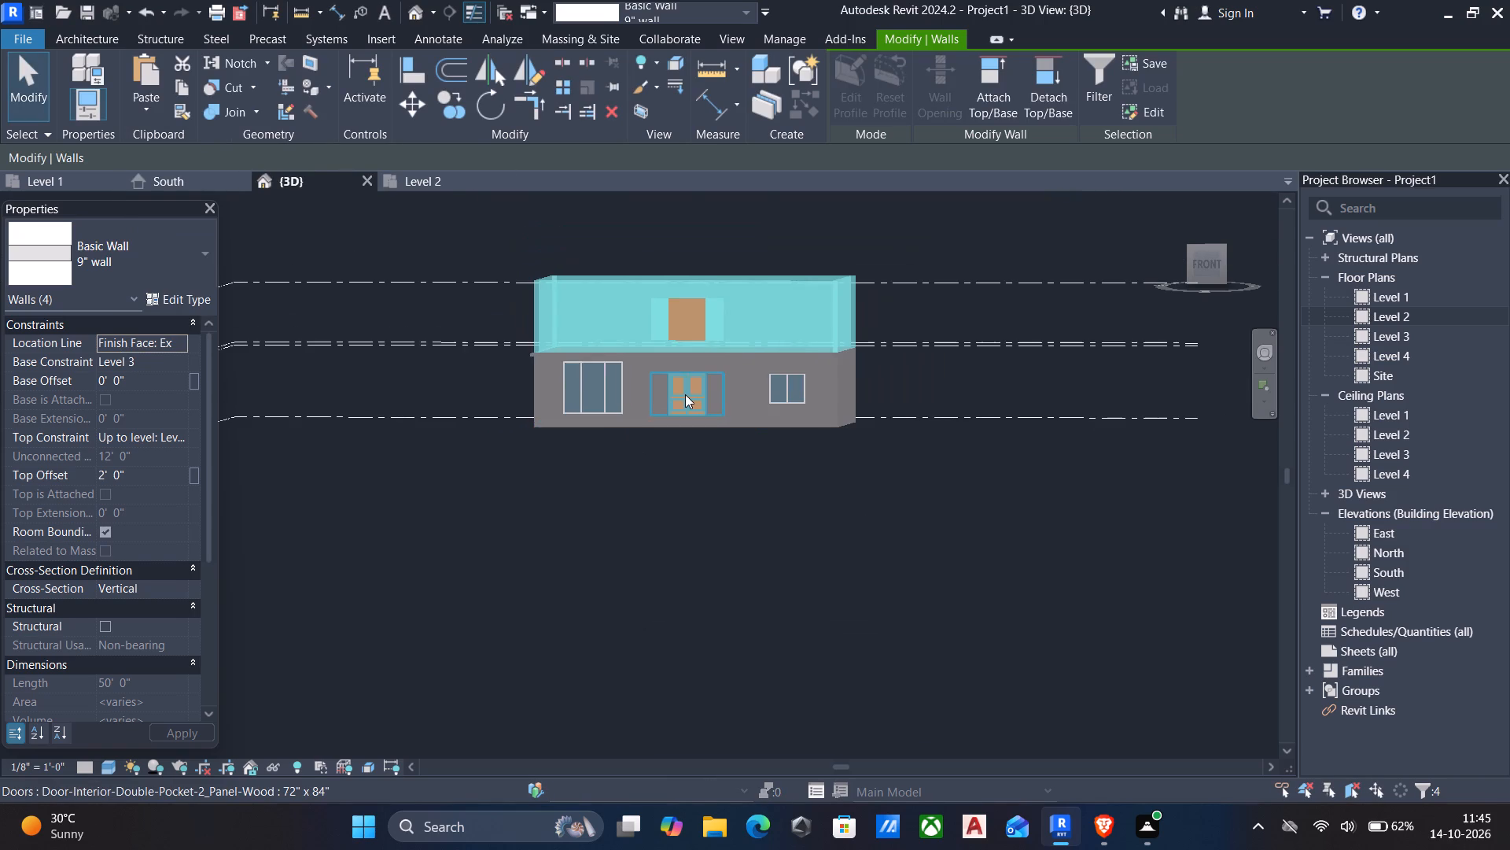
{"action": "key", "text": "Escape"}
Examine the copied upper-storey walls and the front overhang from several angles in 3D.
{"action": "middle_click_drag", "start_coordinate": [646, 401], "coordinate": [638, 405], "text": "shift"}
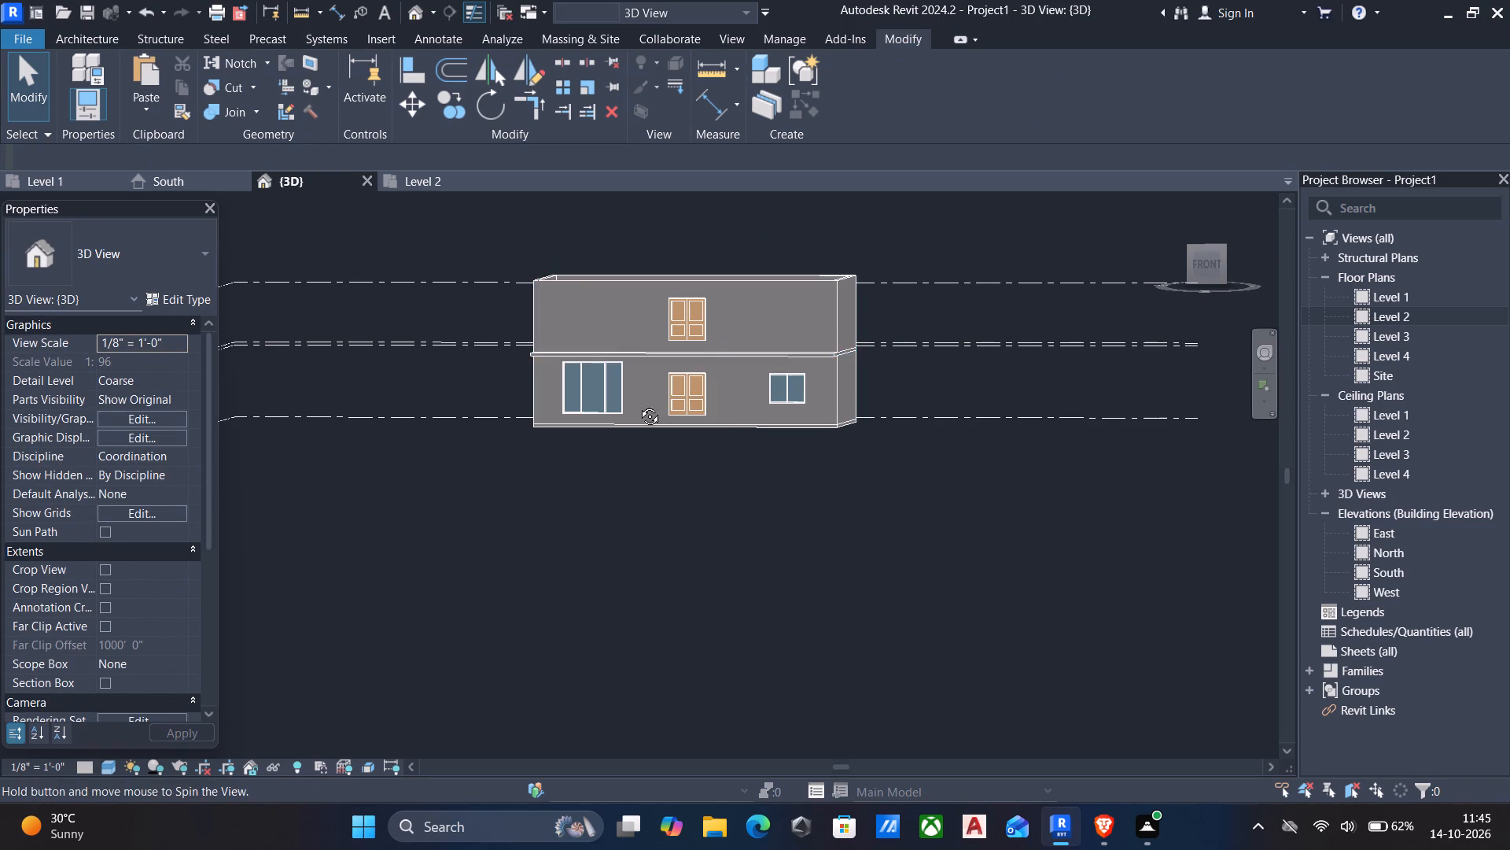
{"action": "middle_click_drag", "start_coordinate": [638, 405], "coordinate": [658, 422], "text": "shift"}
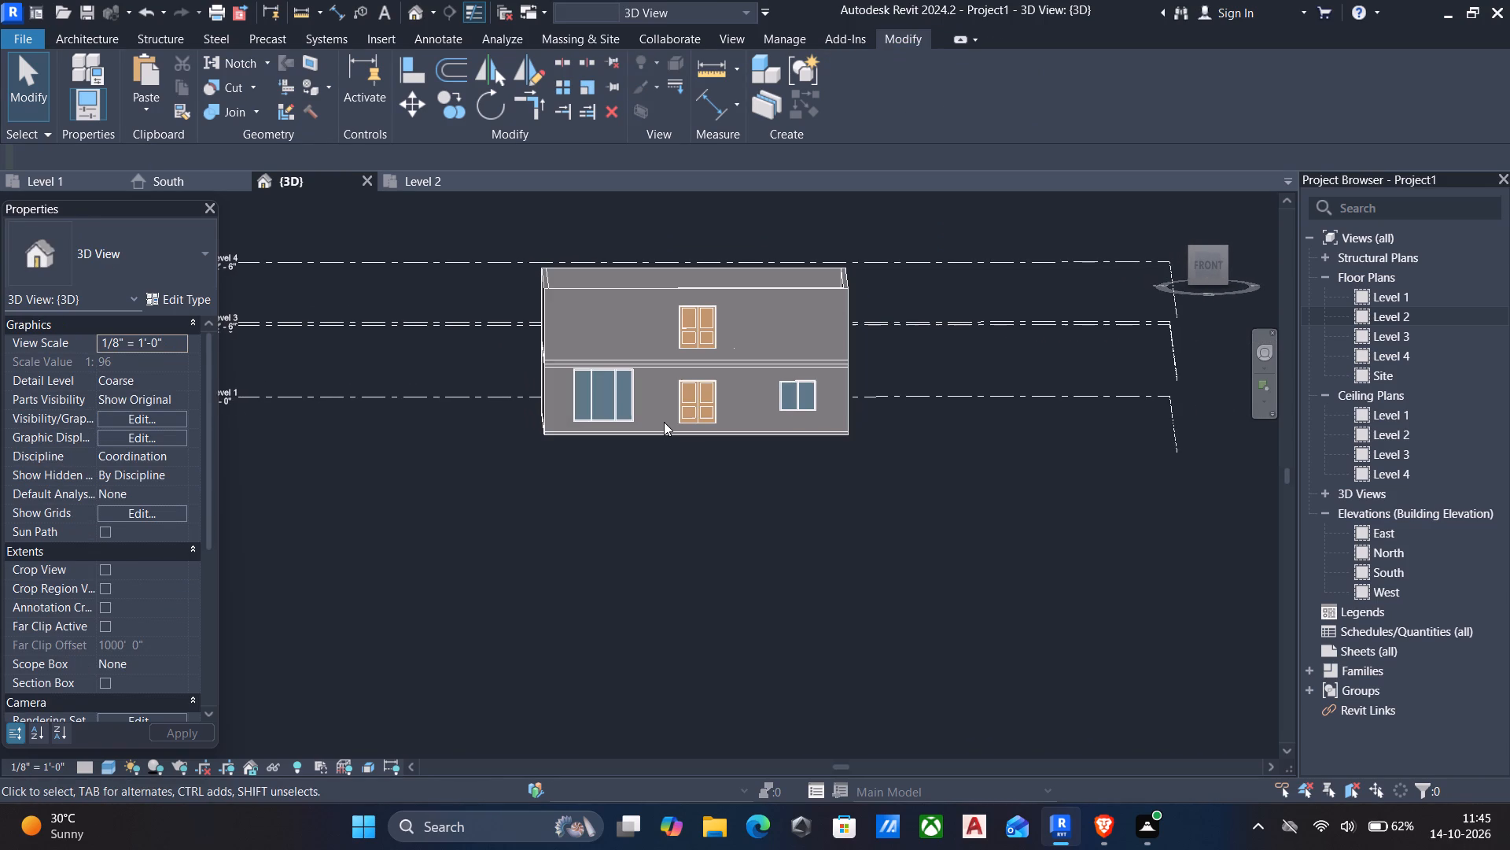
{"action": "middle_click_drag", "start_coordinate": [657, 423], "coordinate": [647, 408], "text": "shift"}
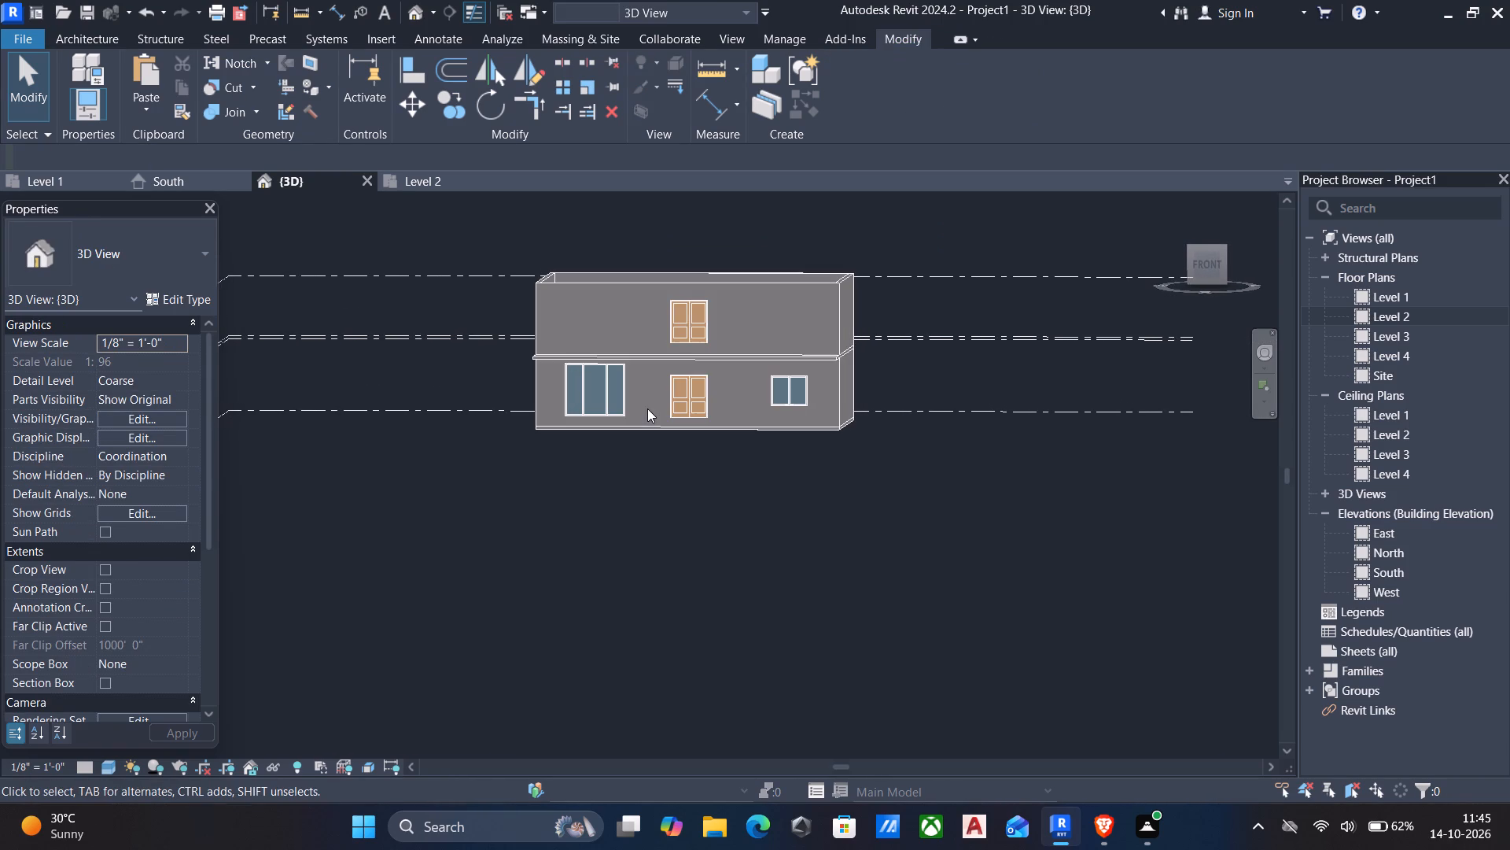
{"action": "middle_click_drag", "start_coordinate": [658, 397], "coordinate": [665, 427], "text": "shift"}
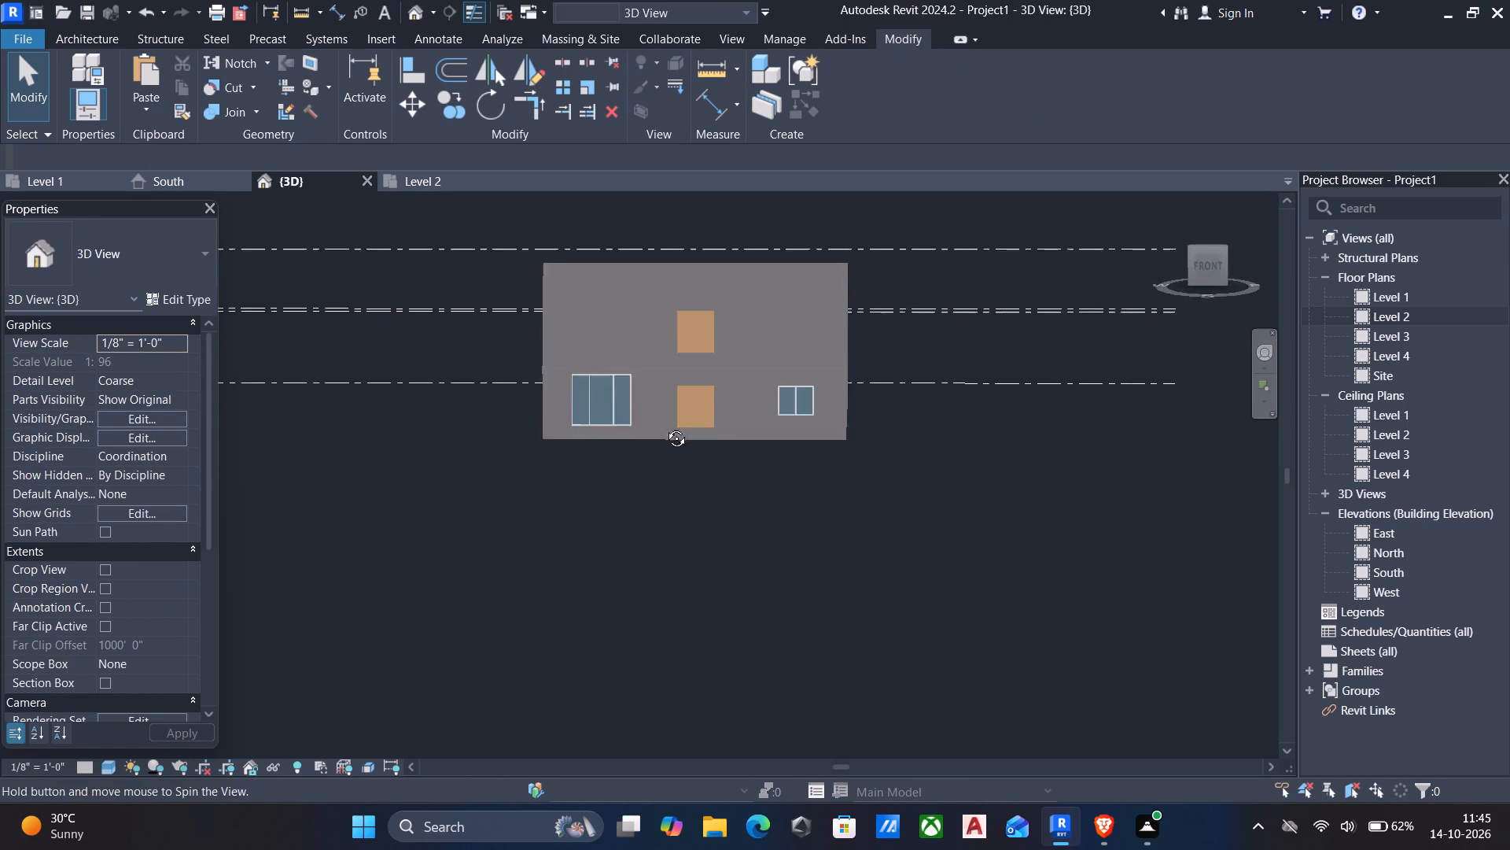
{"action": "middle_click_drag", "start_coordinate": [665, 427], "coordinate": [568, 478], "text": "shift"}
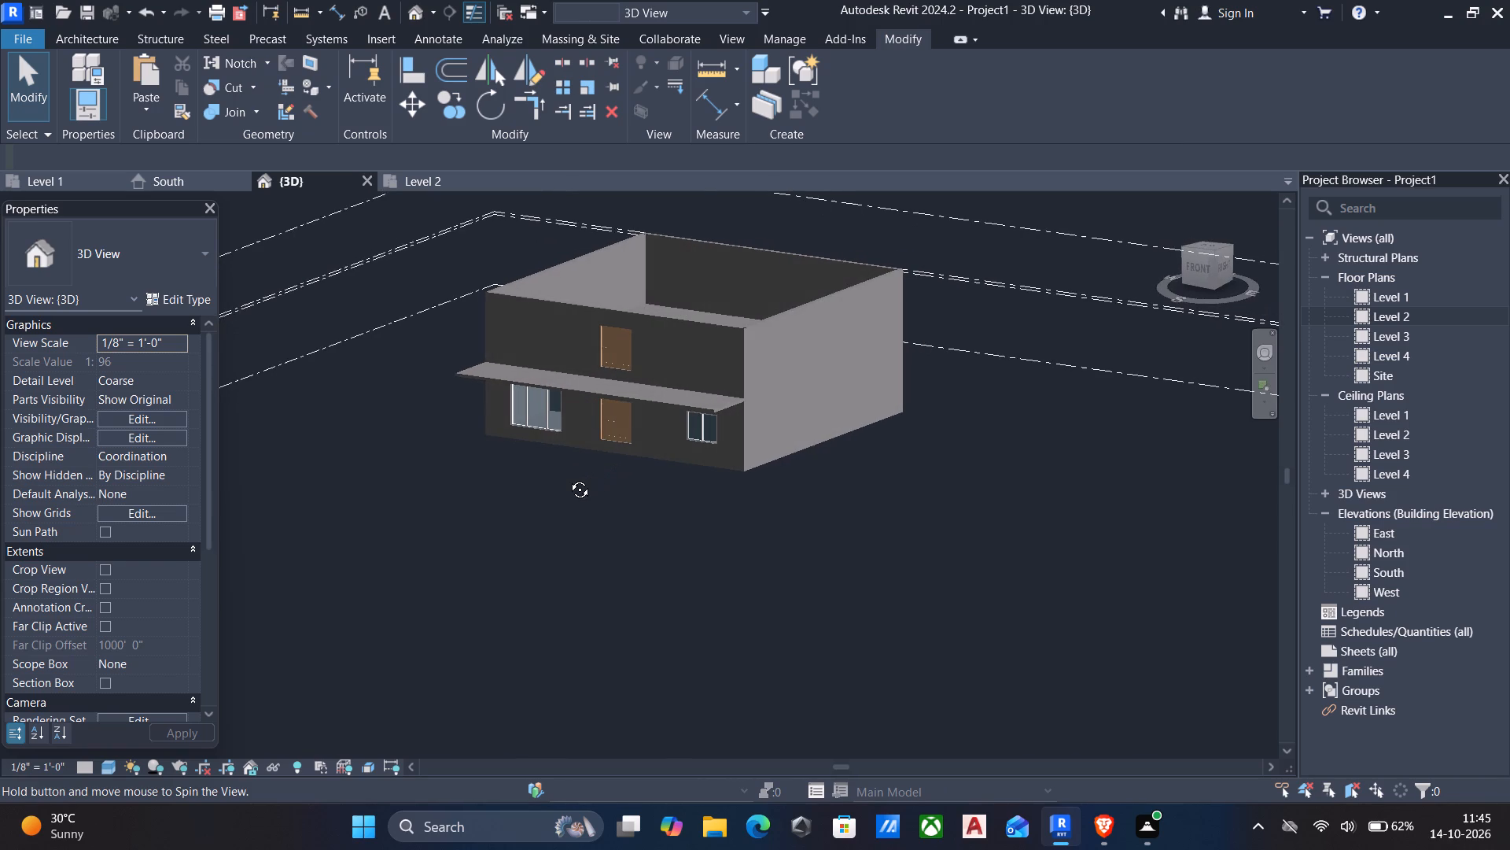
{"action": "middle_click_drag", "start_coordinate": [568, 478], "coordinate": [614, 472], "text": "shift"}
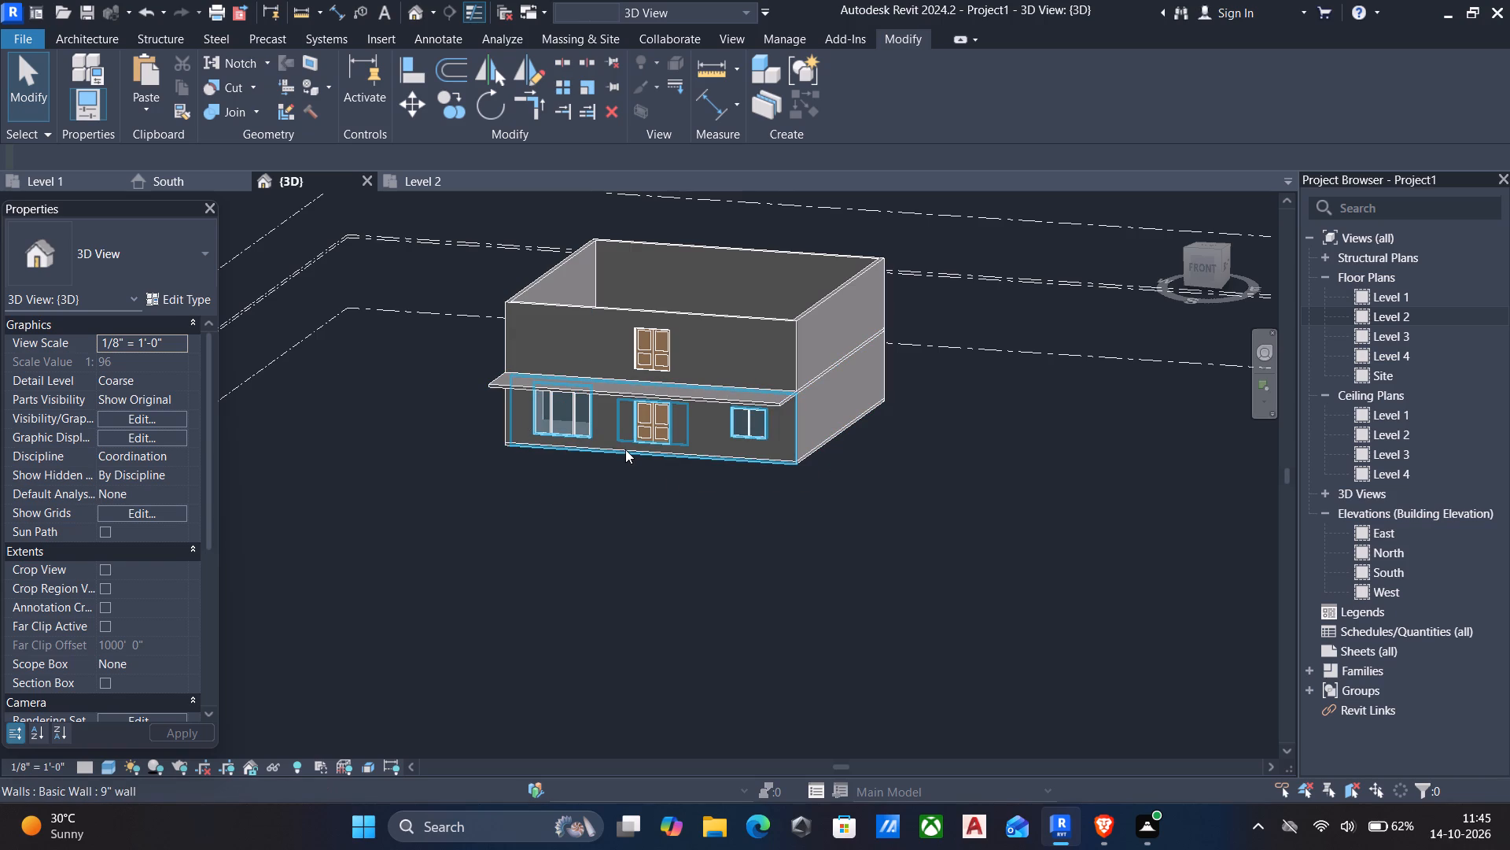
{"action": "middle_click_drag", "start_coordinate": [617, 465], "coordinate": [622, 443]}
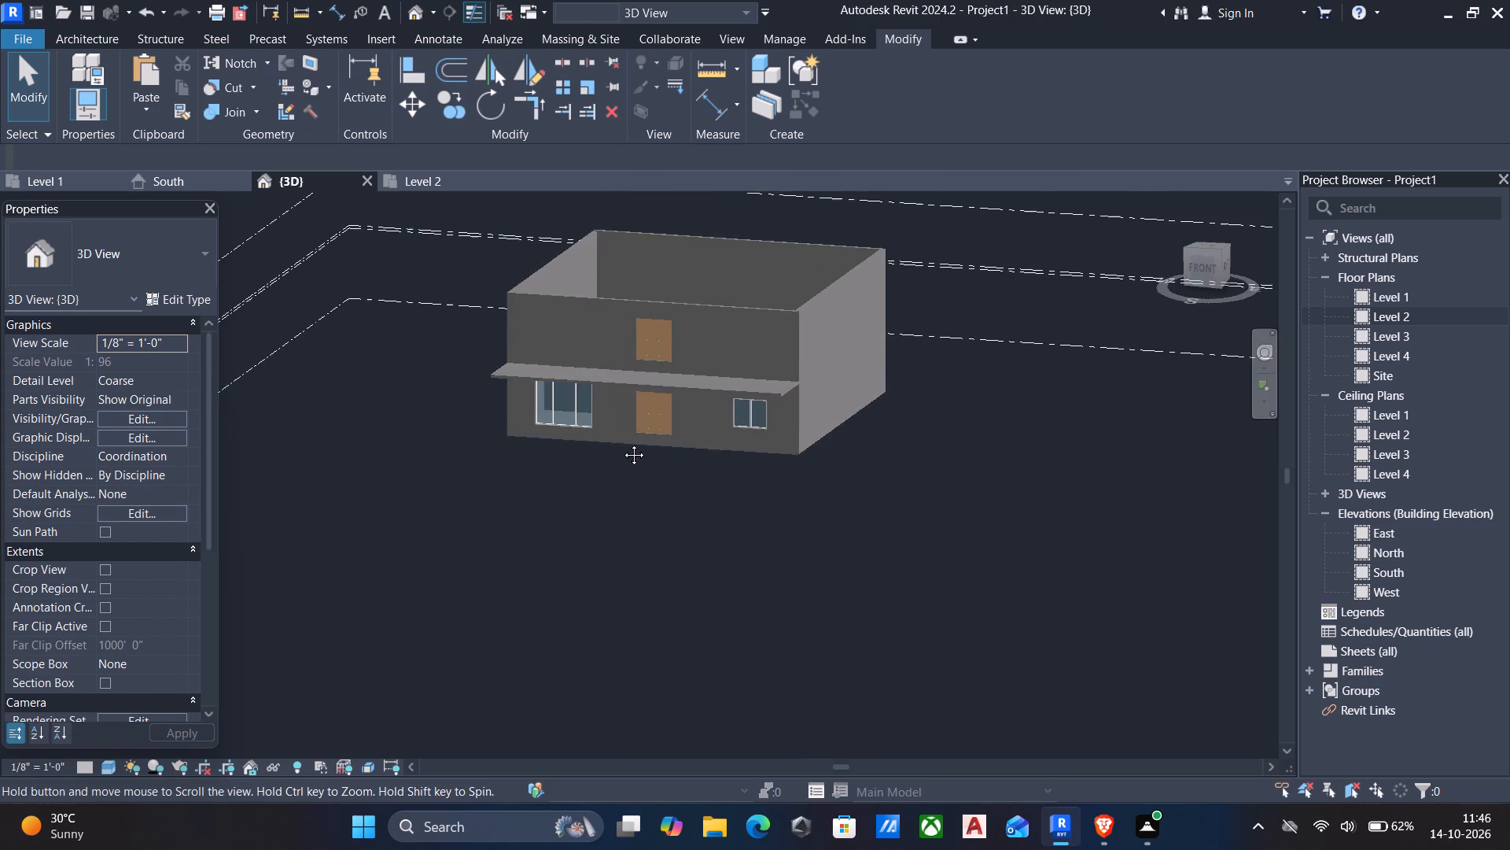
{"action": "middle_click_drag", "start_coordinate": [622, 443], "coordinate": [624, 431]}
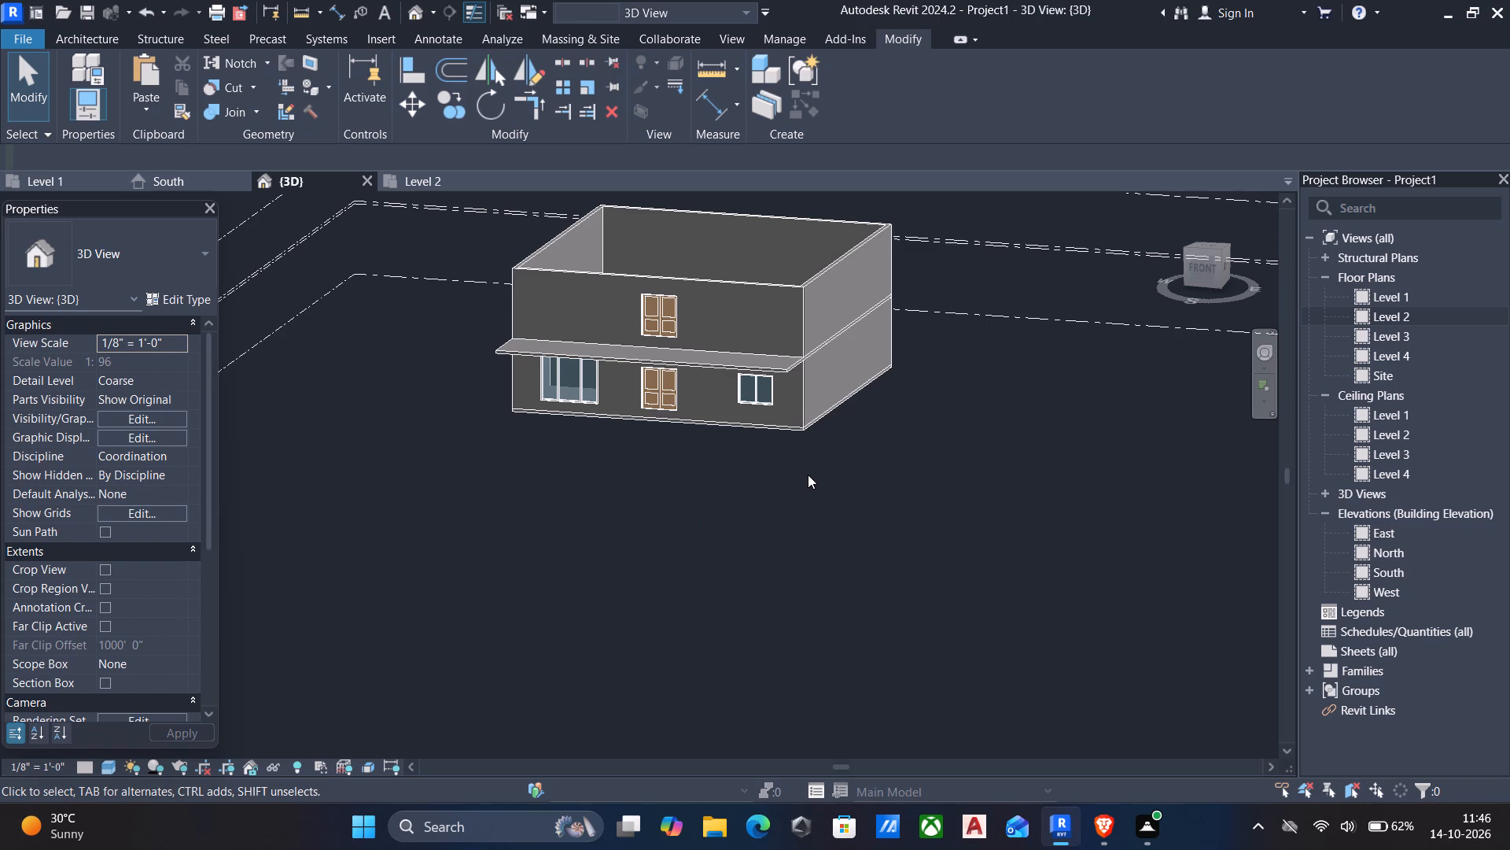
{"action": "key", "text": "minus"}
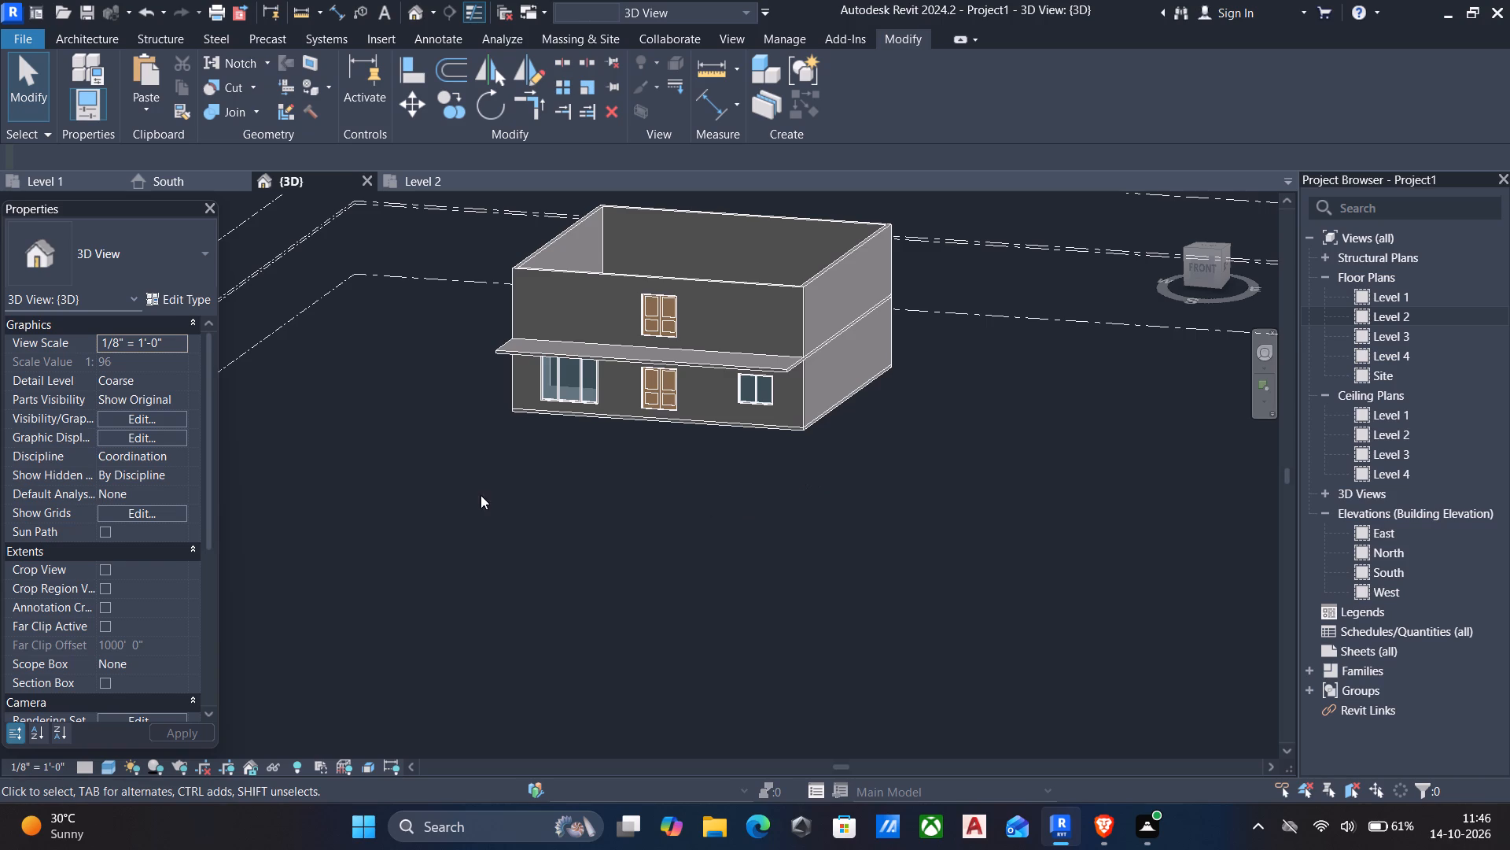
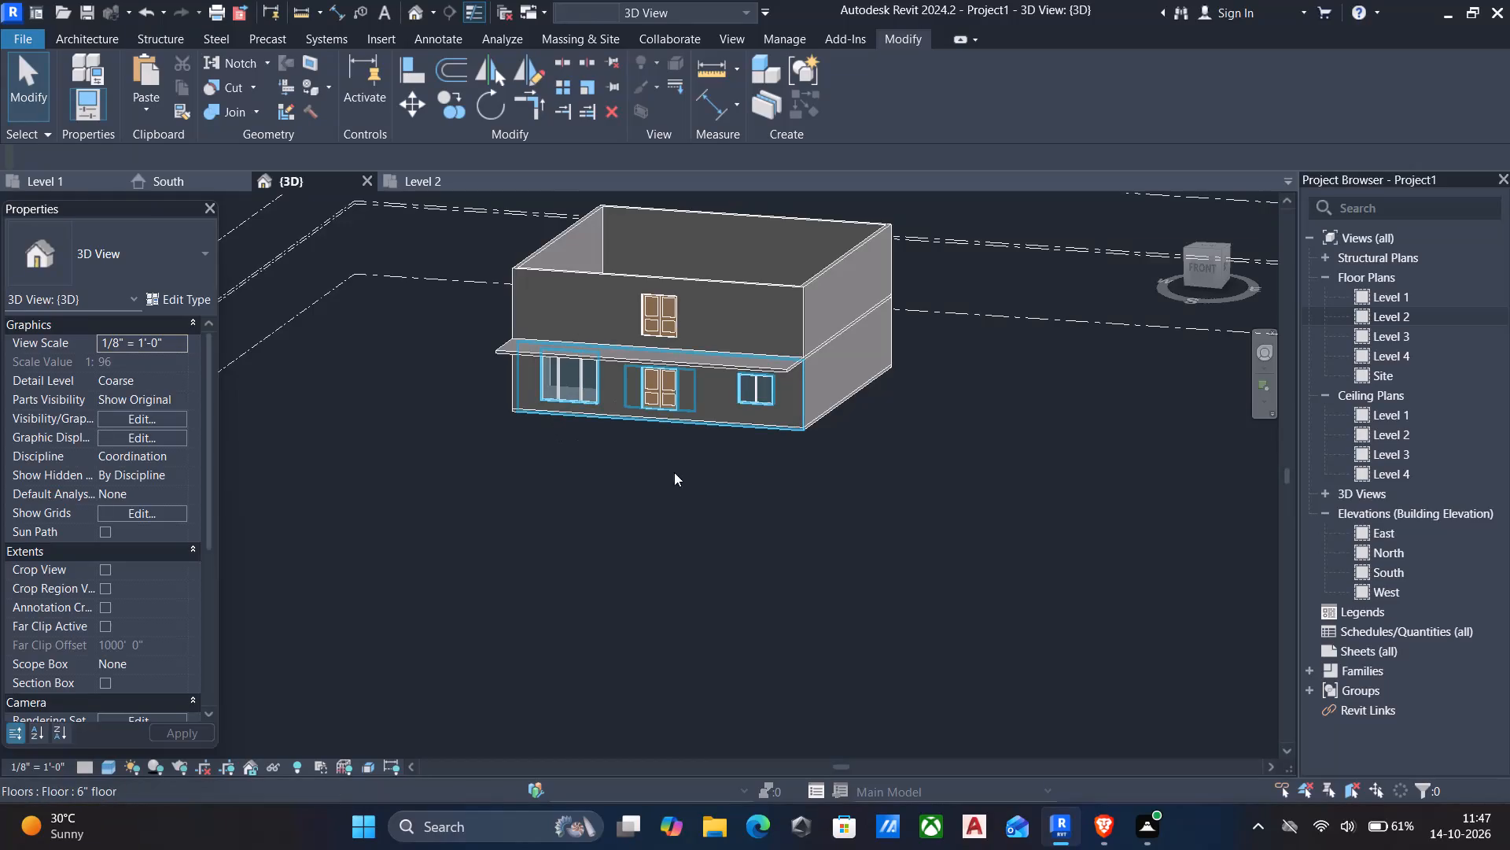
Start a Model In-Place component and assign it to the Generic Models family category.
{"action": "scroll", "coordinate": [658, 476], "scroll_direction": "down", "scroll_amount": 1}
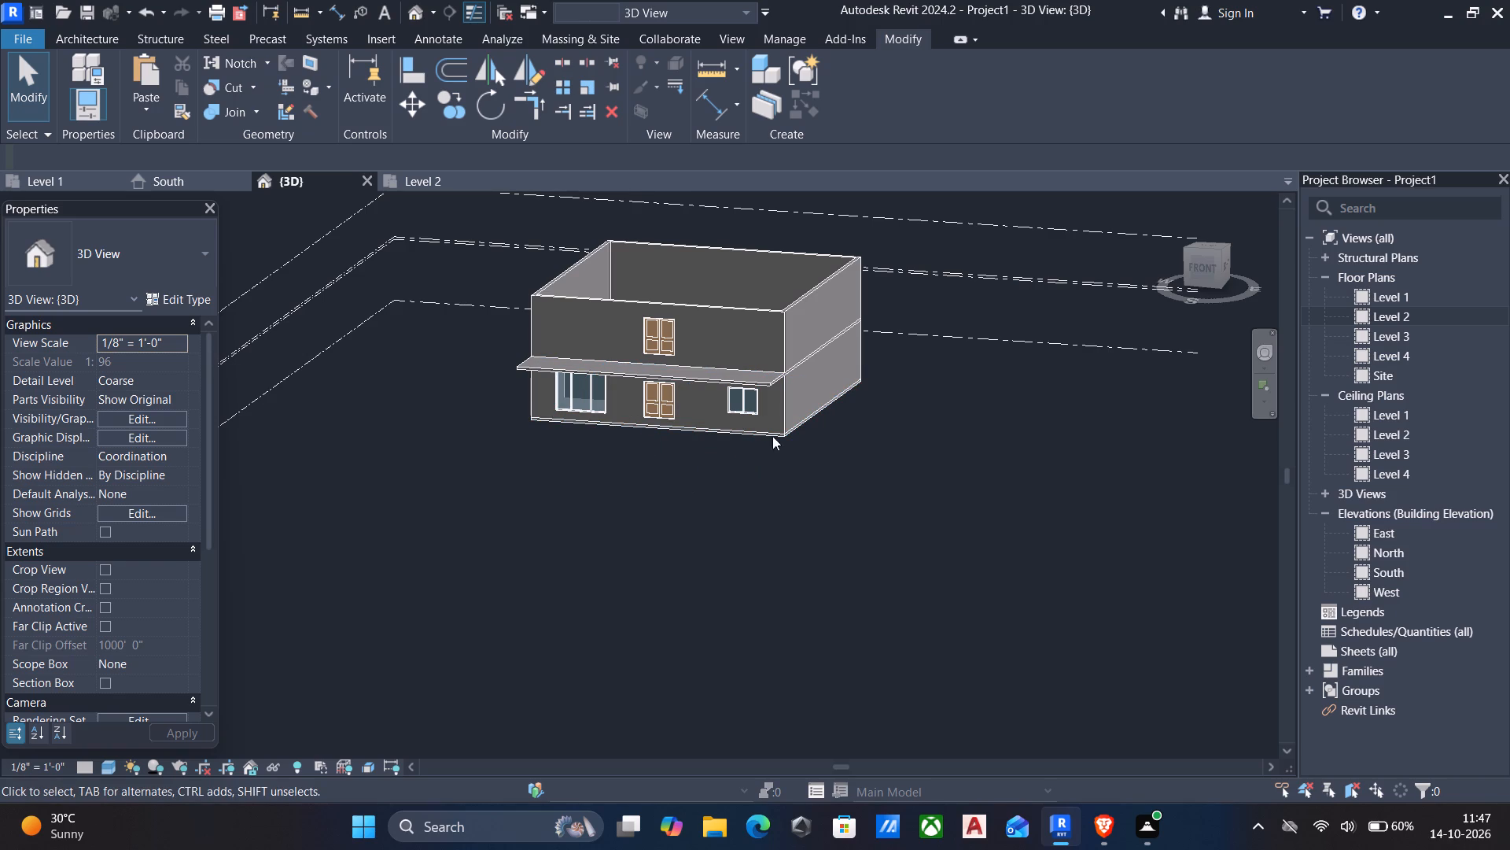
{"action": "left_click", "coordinate": [77, 31]}
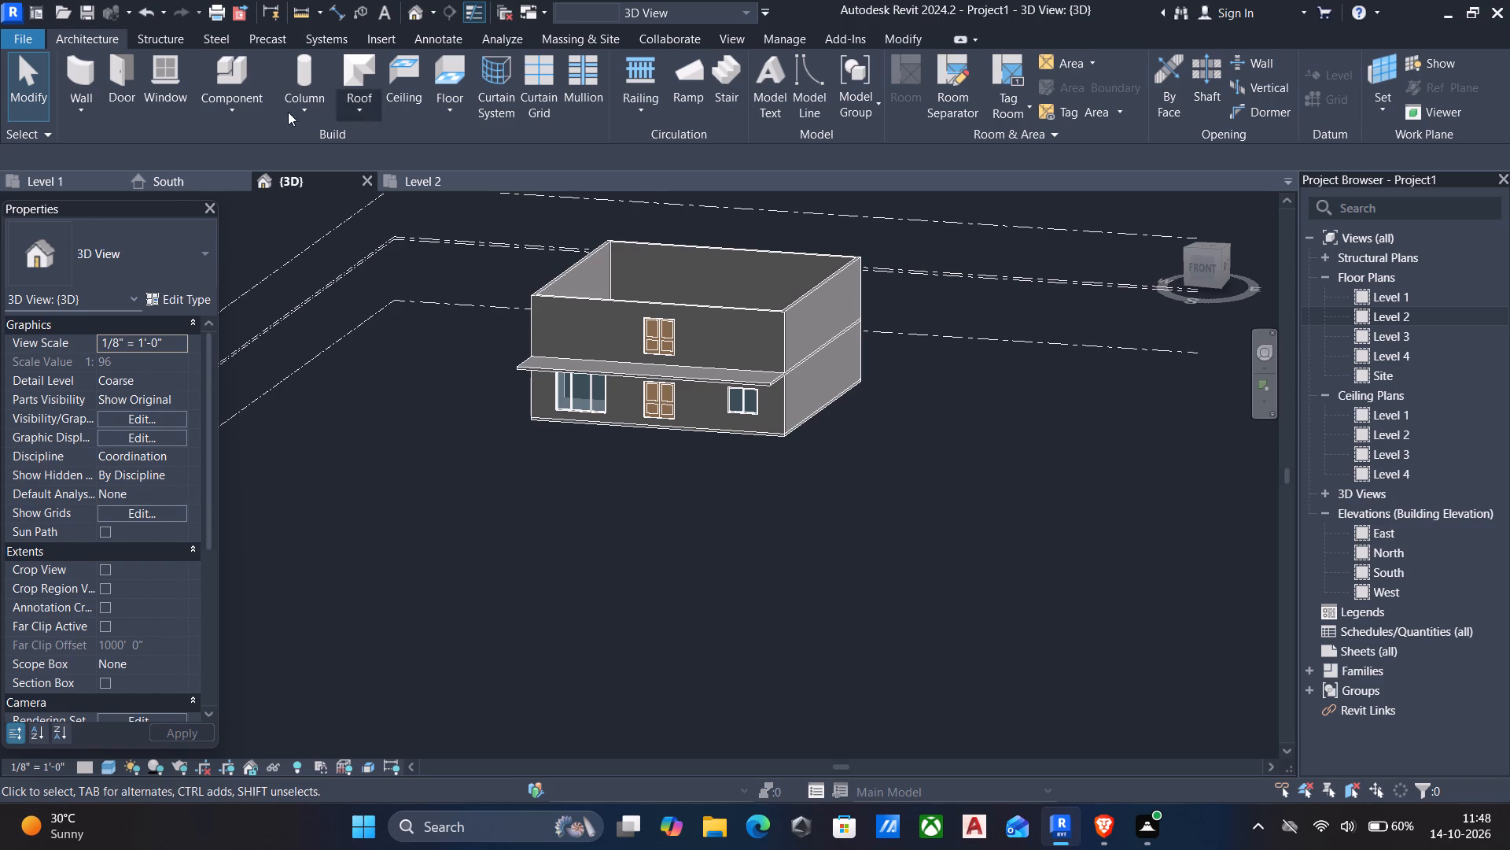
{"action": "left_click", "coordinate": [228, 116]}
{"action": "left_click", "coordinate": [289, 179]}
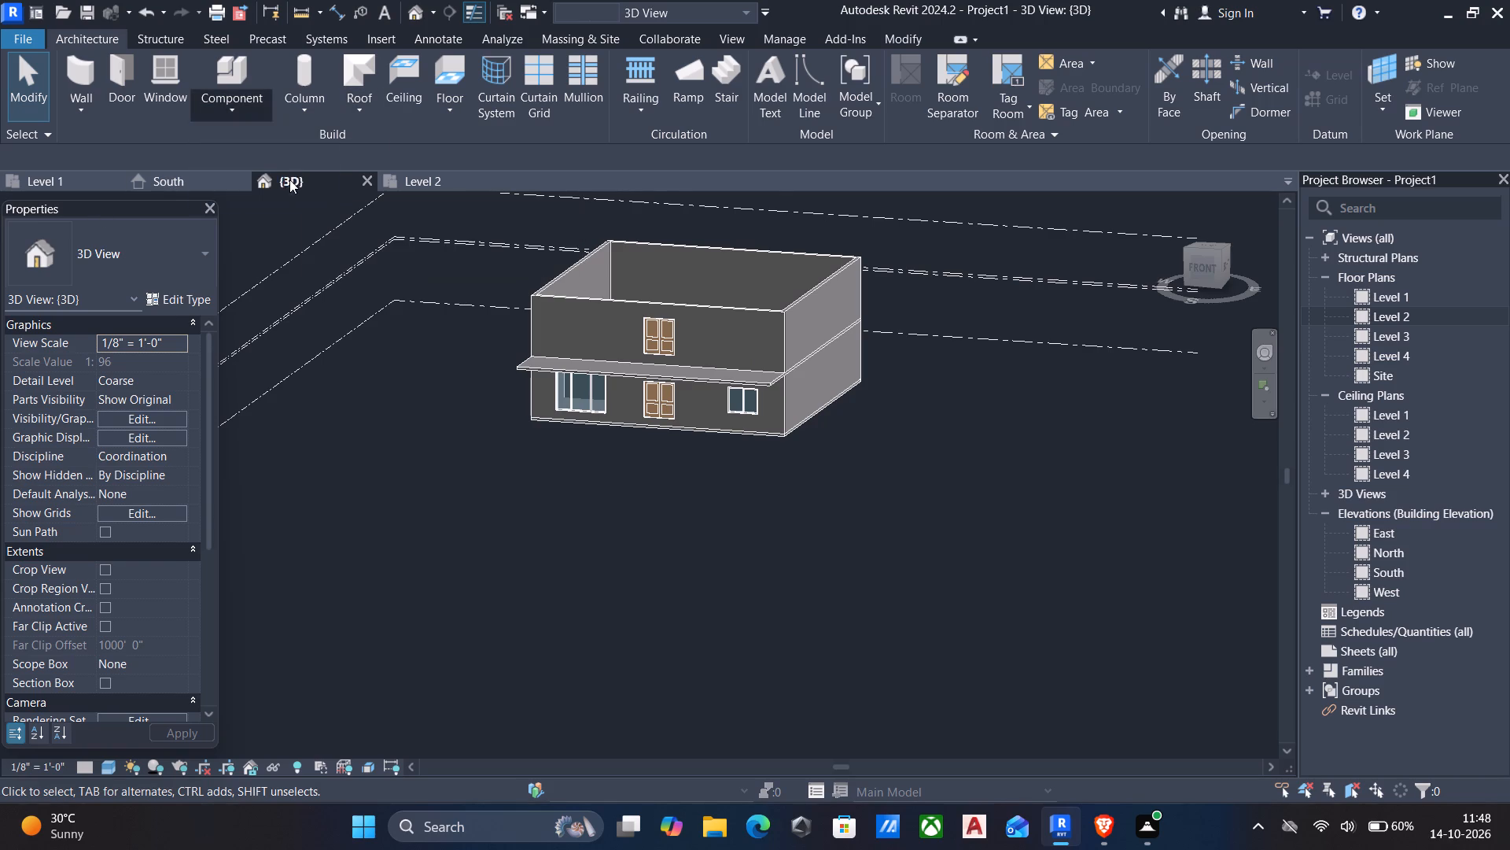
{"action": "left_click", "coordinate": [905, 251]}
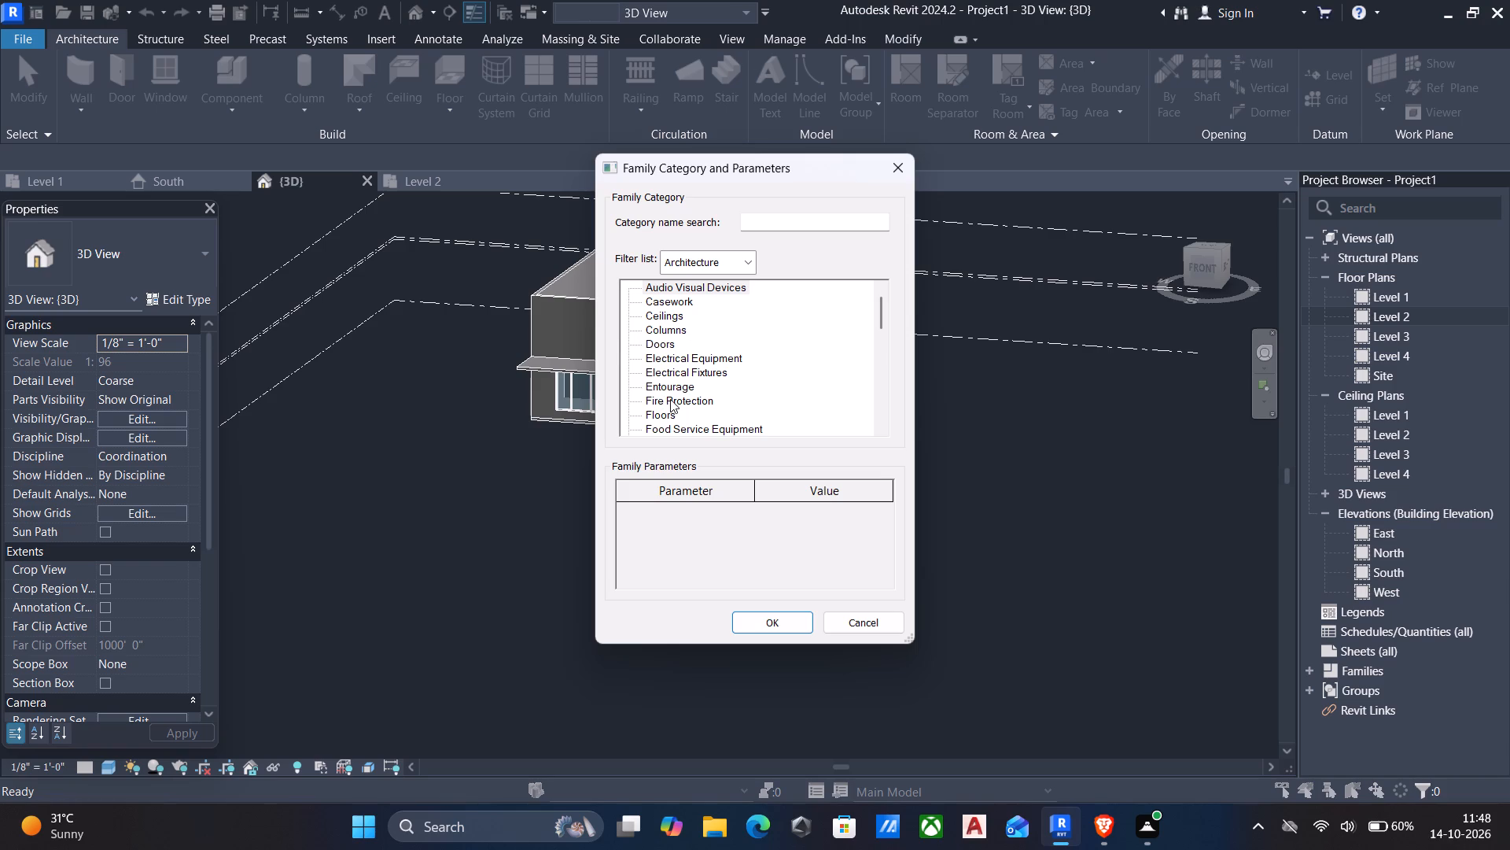
{"action": "scroll", "coordinate": [671, 399], "scroll_direction": "down", "scroll_amount": 2}
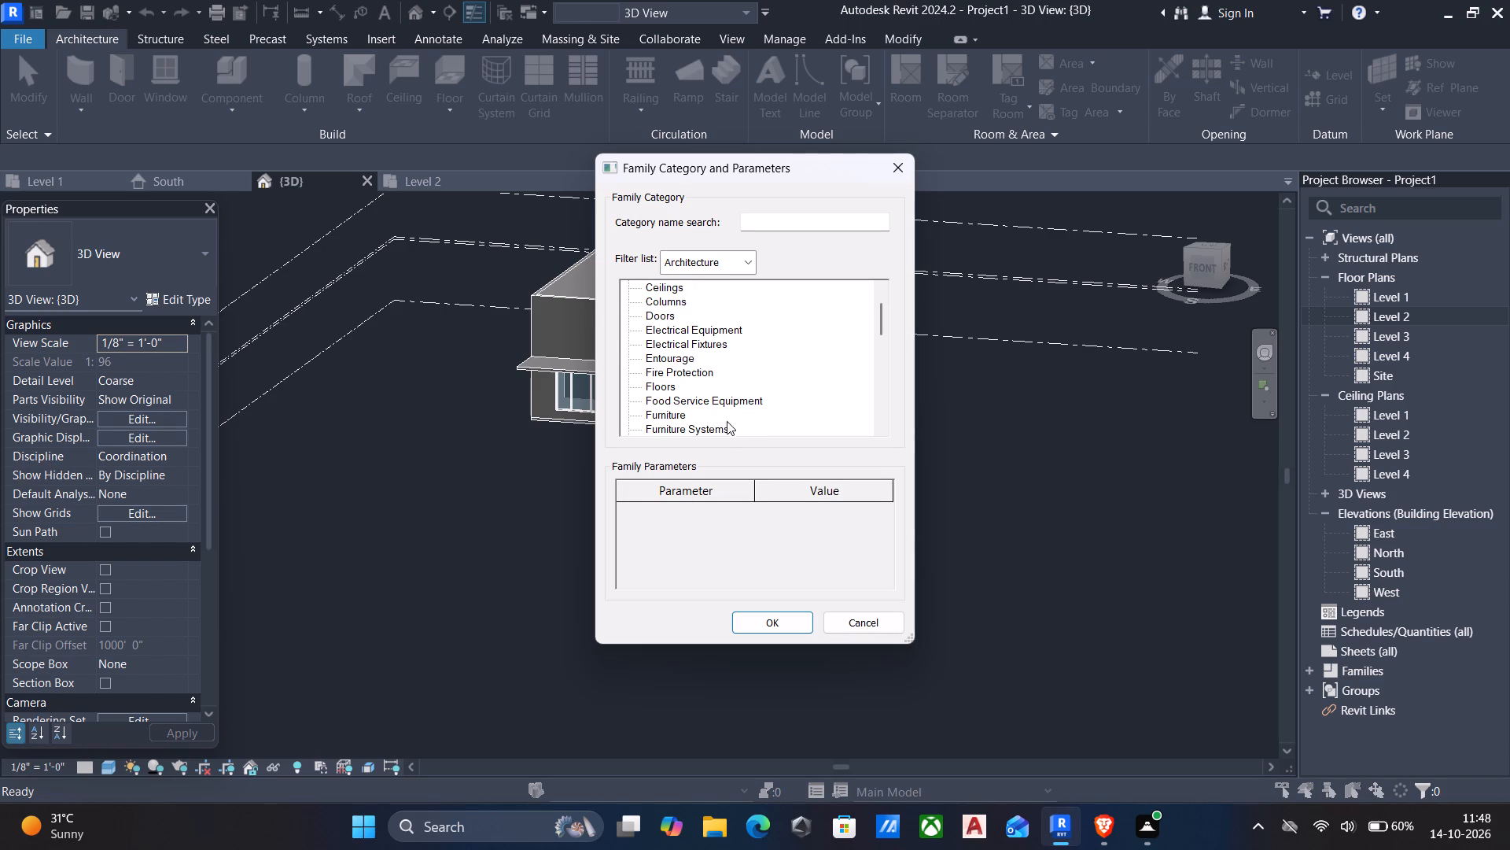
{"action": "scroll", "coordinate": [687, 423], "scroll_direction": "down", "scroll_amount": 1}
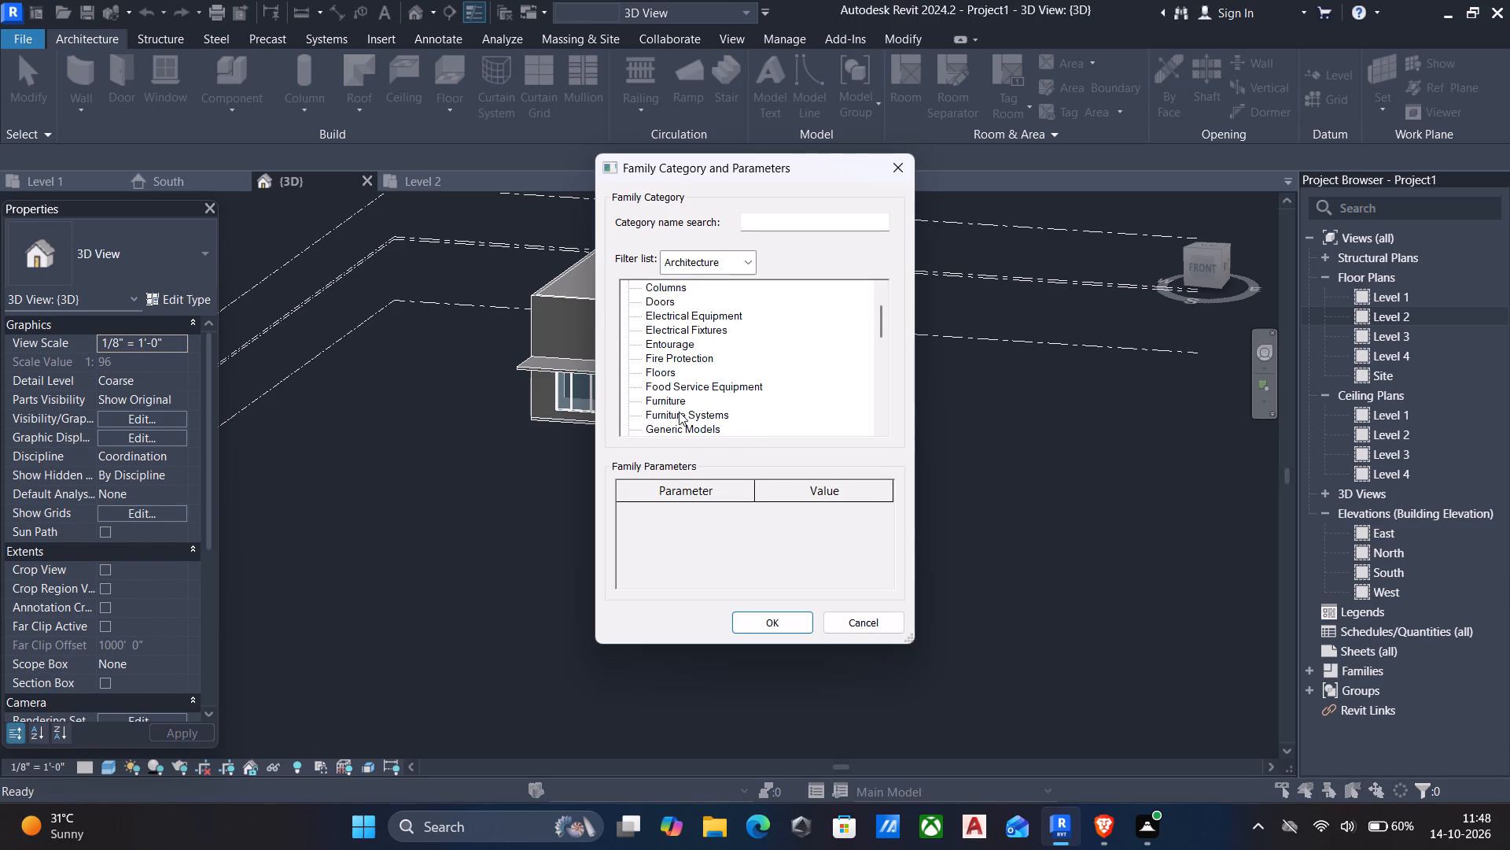
{"action": "left_click", "coordinate": [679, 414]}
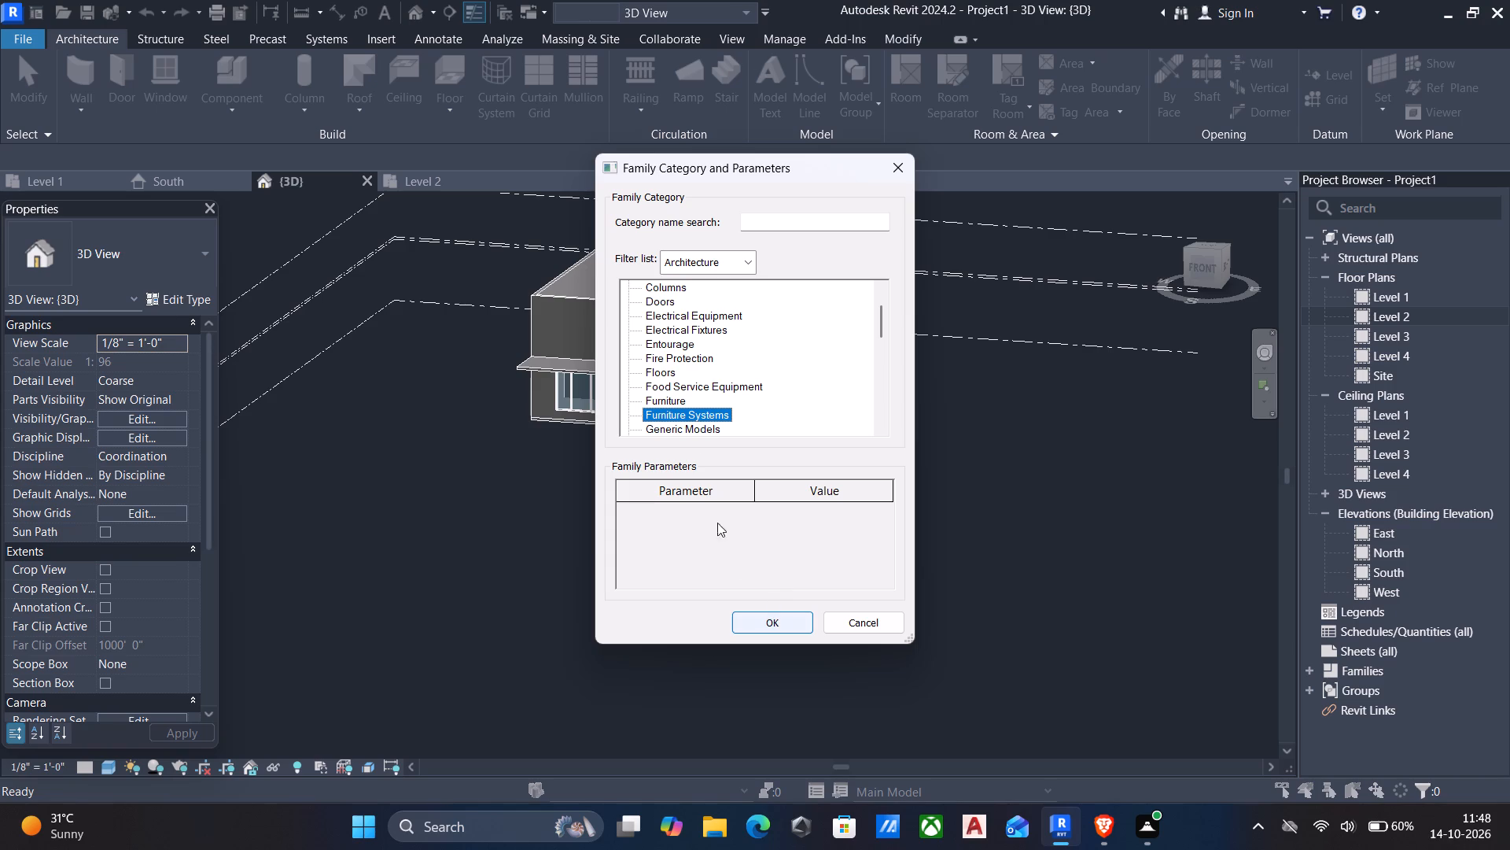
{"action": "left_click", "coordinate": [683, 427]}
{"action": "left_click", "coordinate": [784, 617]}
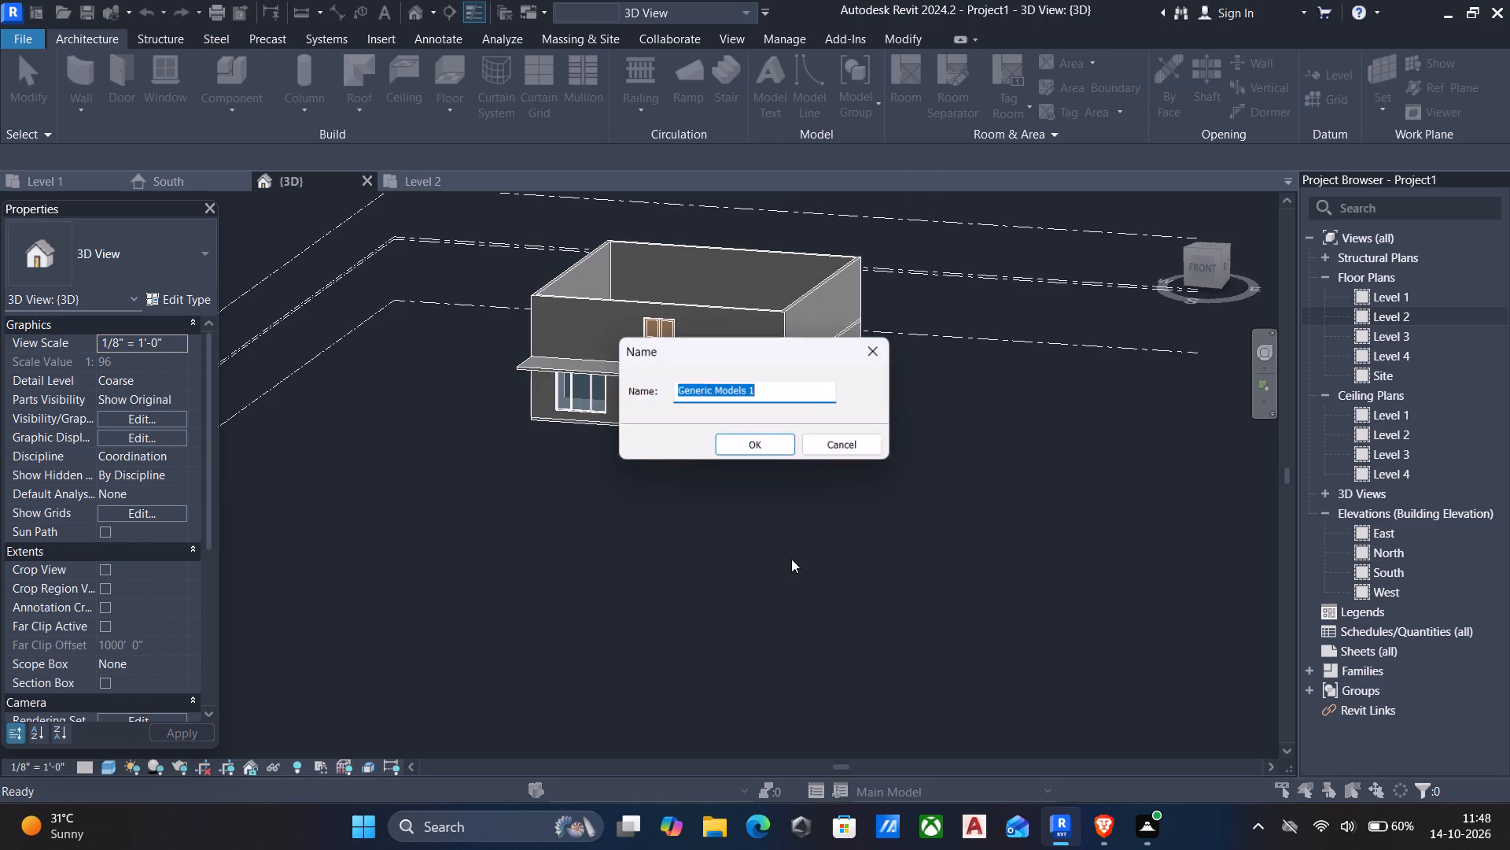
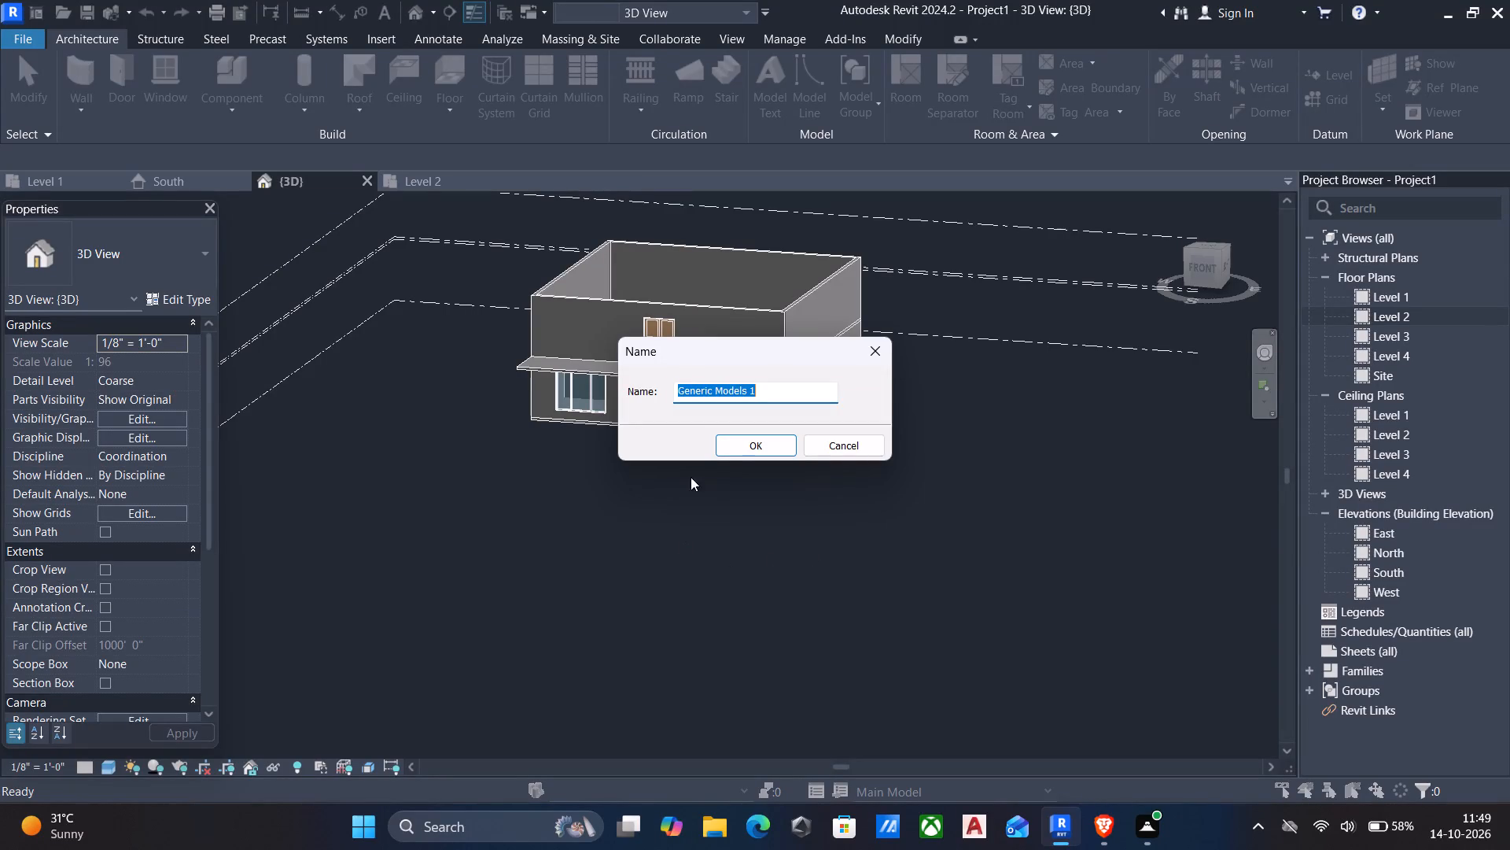
Accept the default name for the in-place generic model.
{"action": "left_click", "coordinate": [736, 453]}
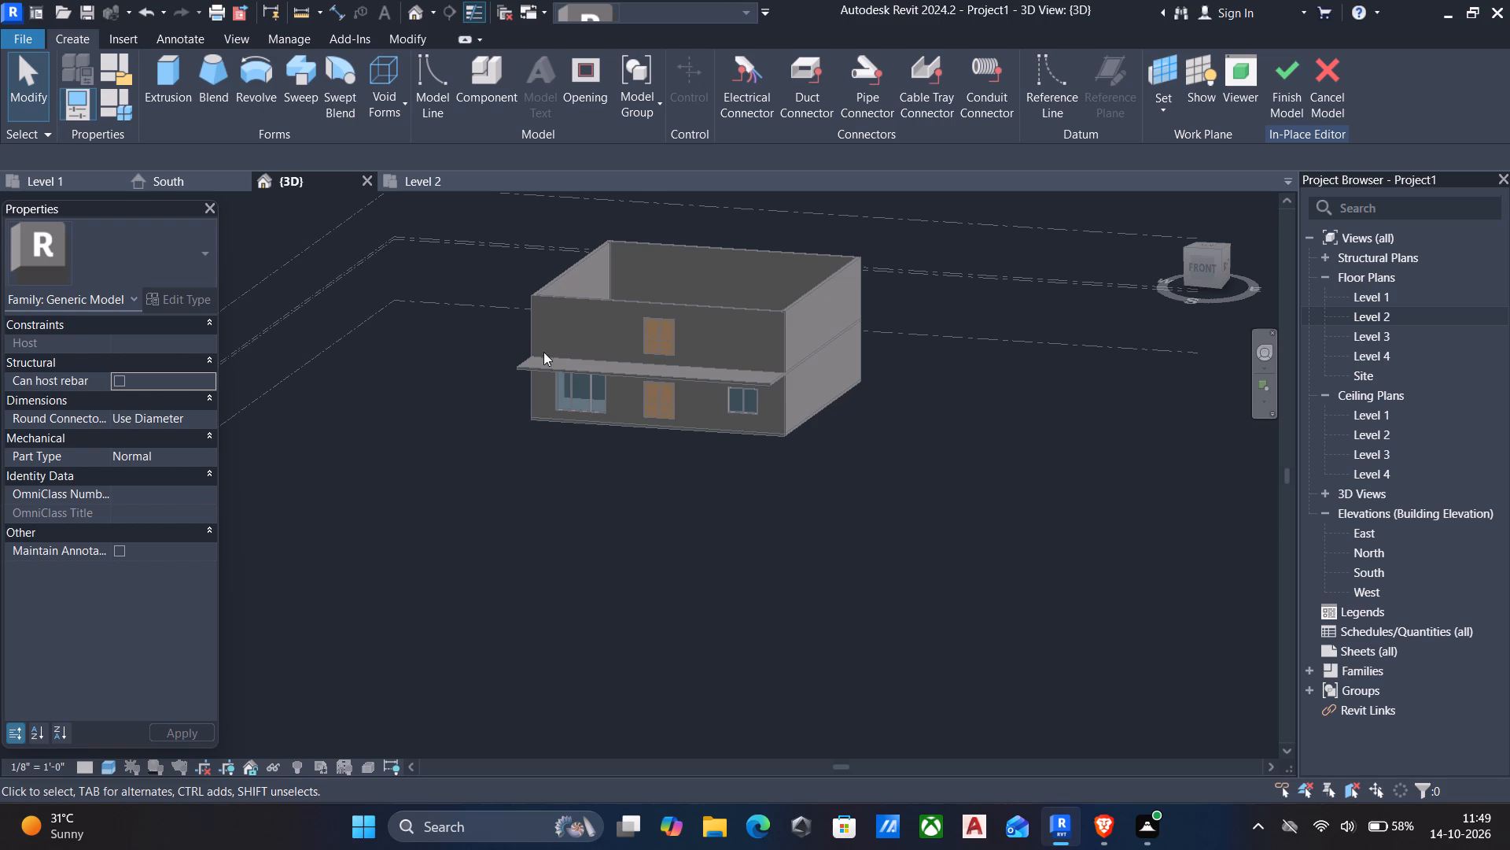
Start an extrusion and pick the top face of the overhanging 6" floor slab as its work plane.
{"action": "left_click", "coordinate": [173, 74]}
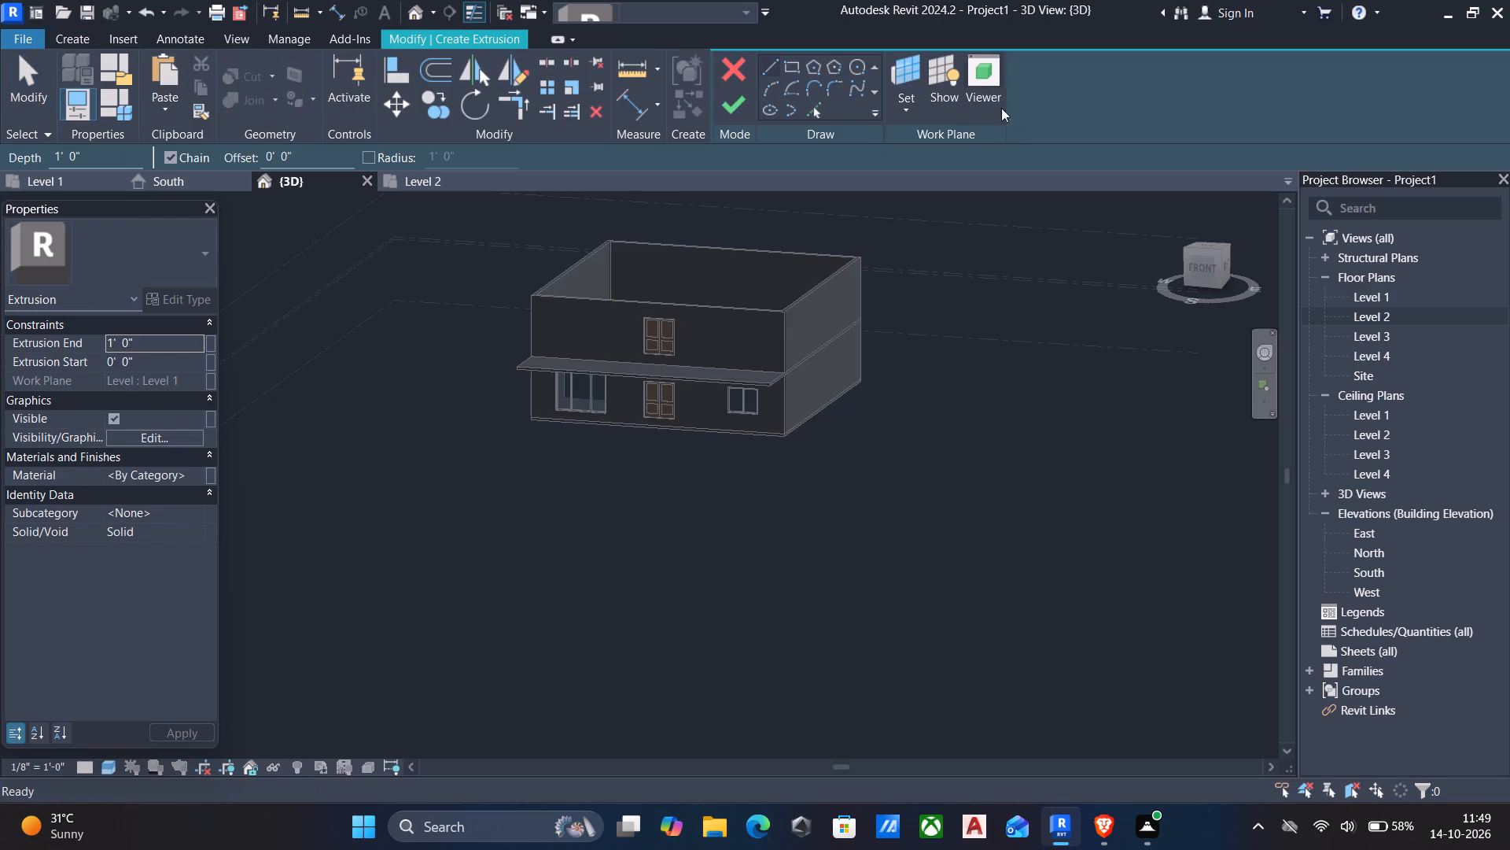
{"action": "left_click", "coordinate": [904, 114]}
{"action": "left_click", "coordinate": [936, 188]}
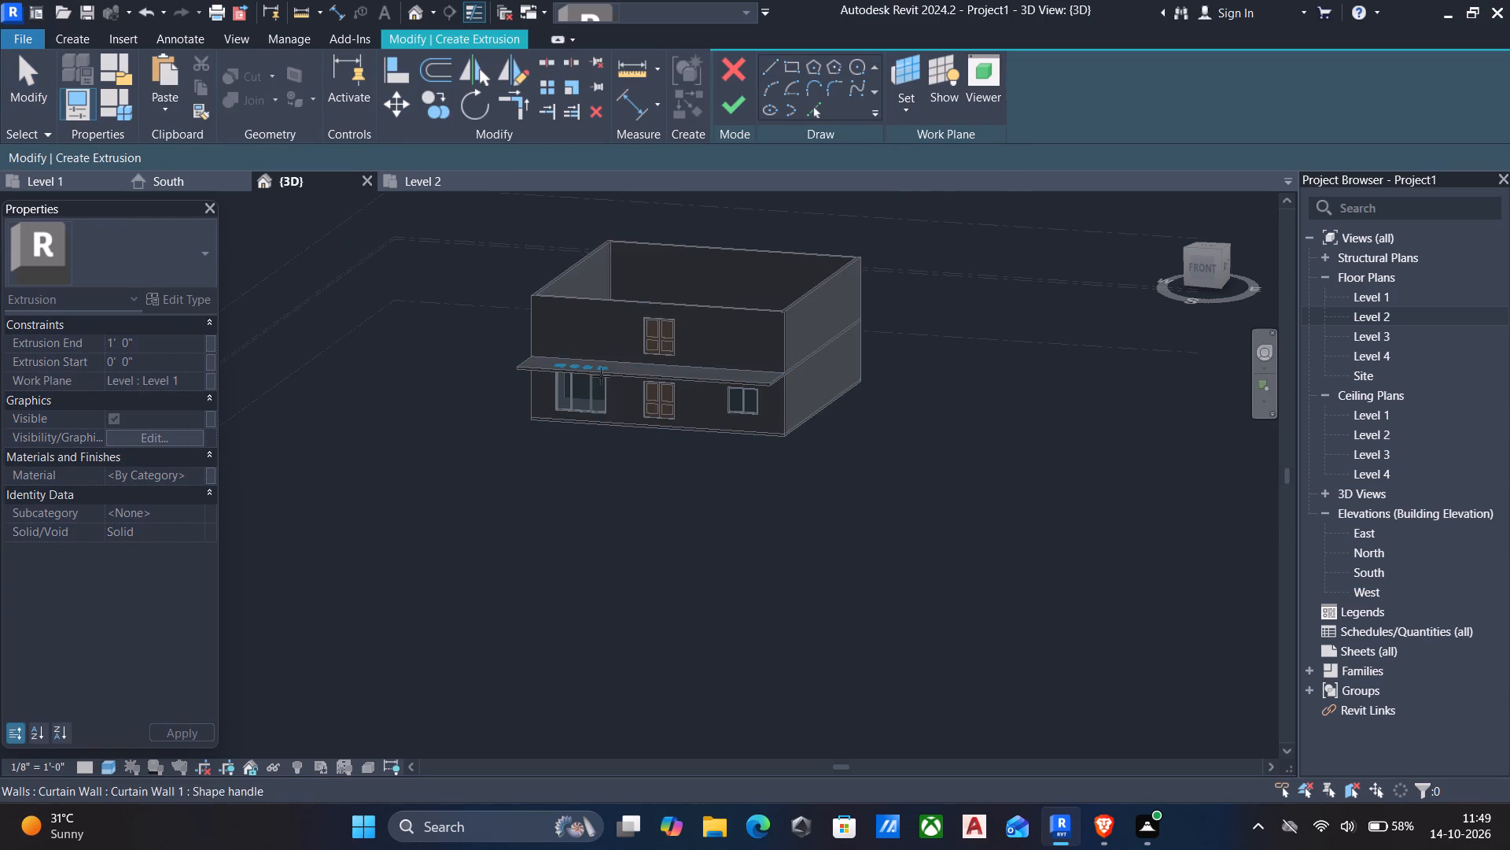
{"action": "scroll", "coordinate": [628, 383], "scroll_direction": "up", "scroll_amount": 4}
{"action": "scroll", "coordinate": [629, 401], "scroll_direction": "down", "scroll_amount": 1}
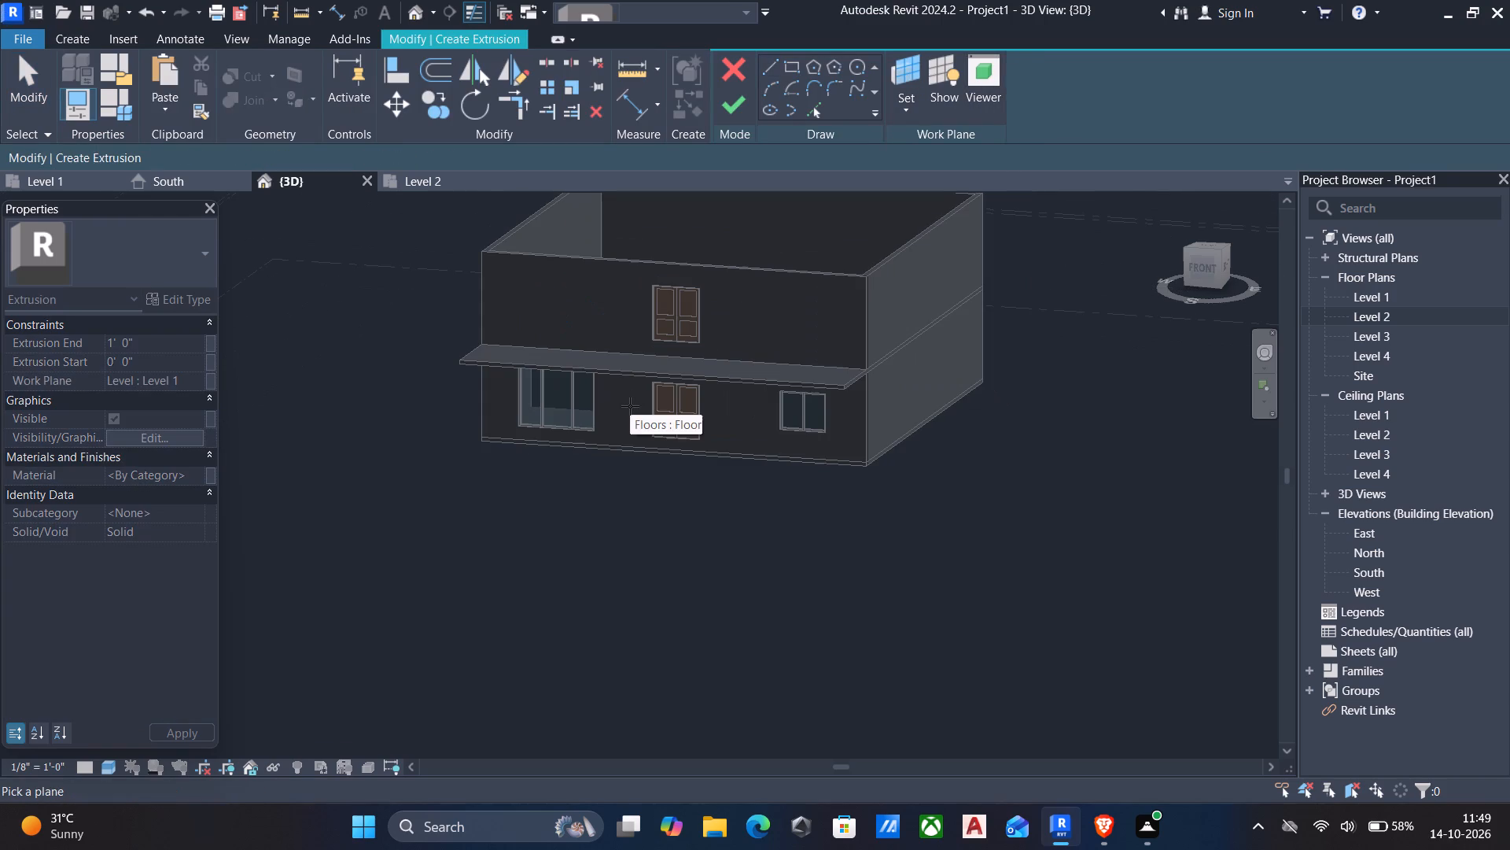
{"action": "middle_click_drag", "start_coordinate": [629, 408], "coordinate": [651, 522], "text": "shift"}
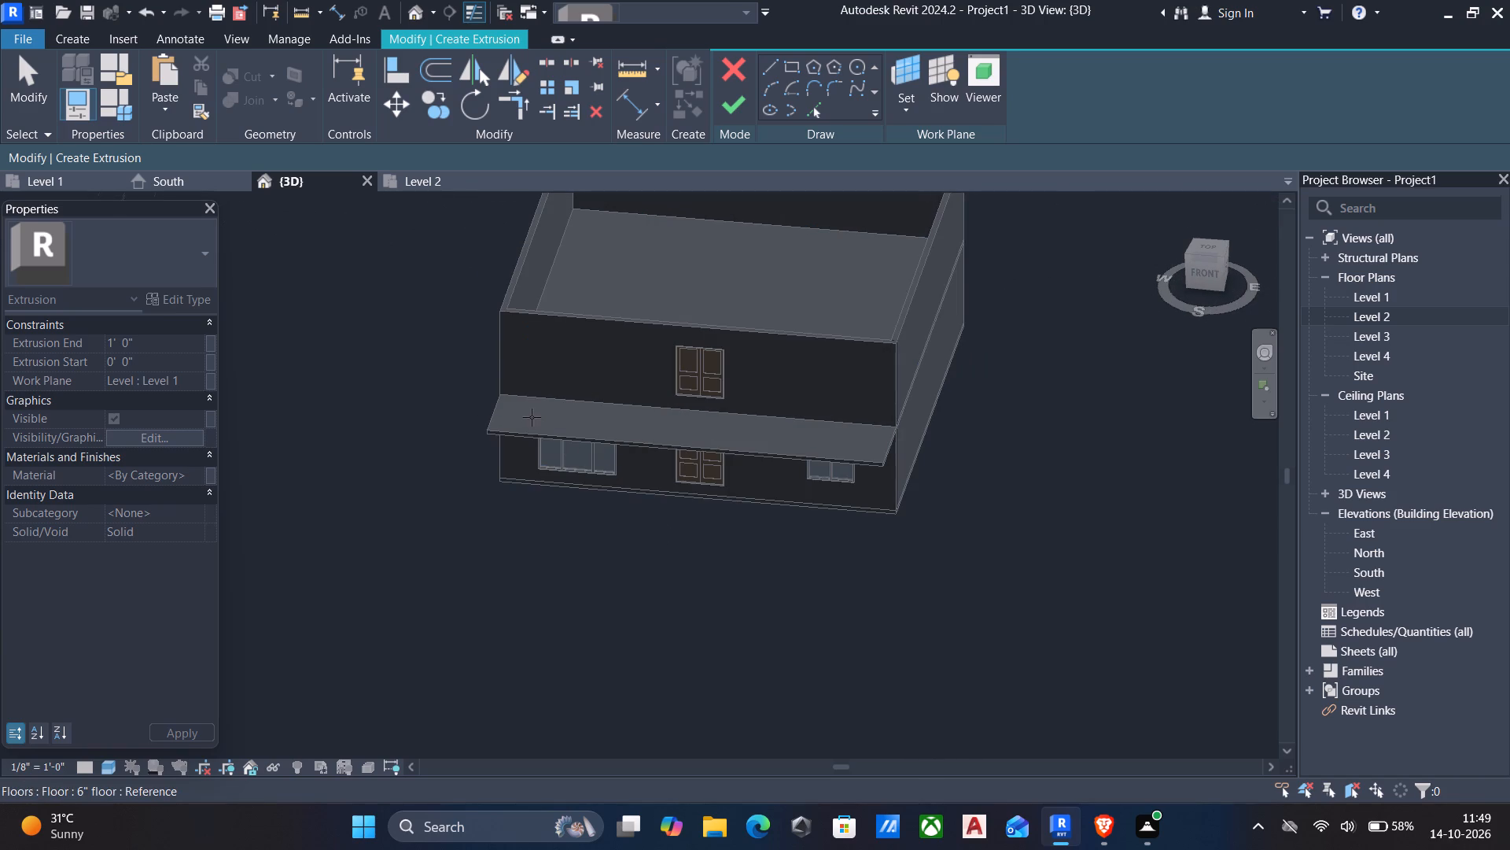
{"action": "left_click", "coordinate": [500, 431]}
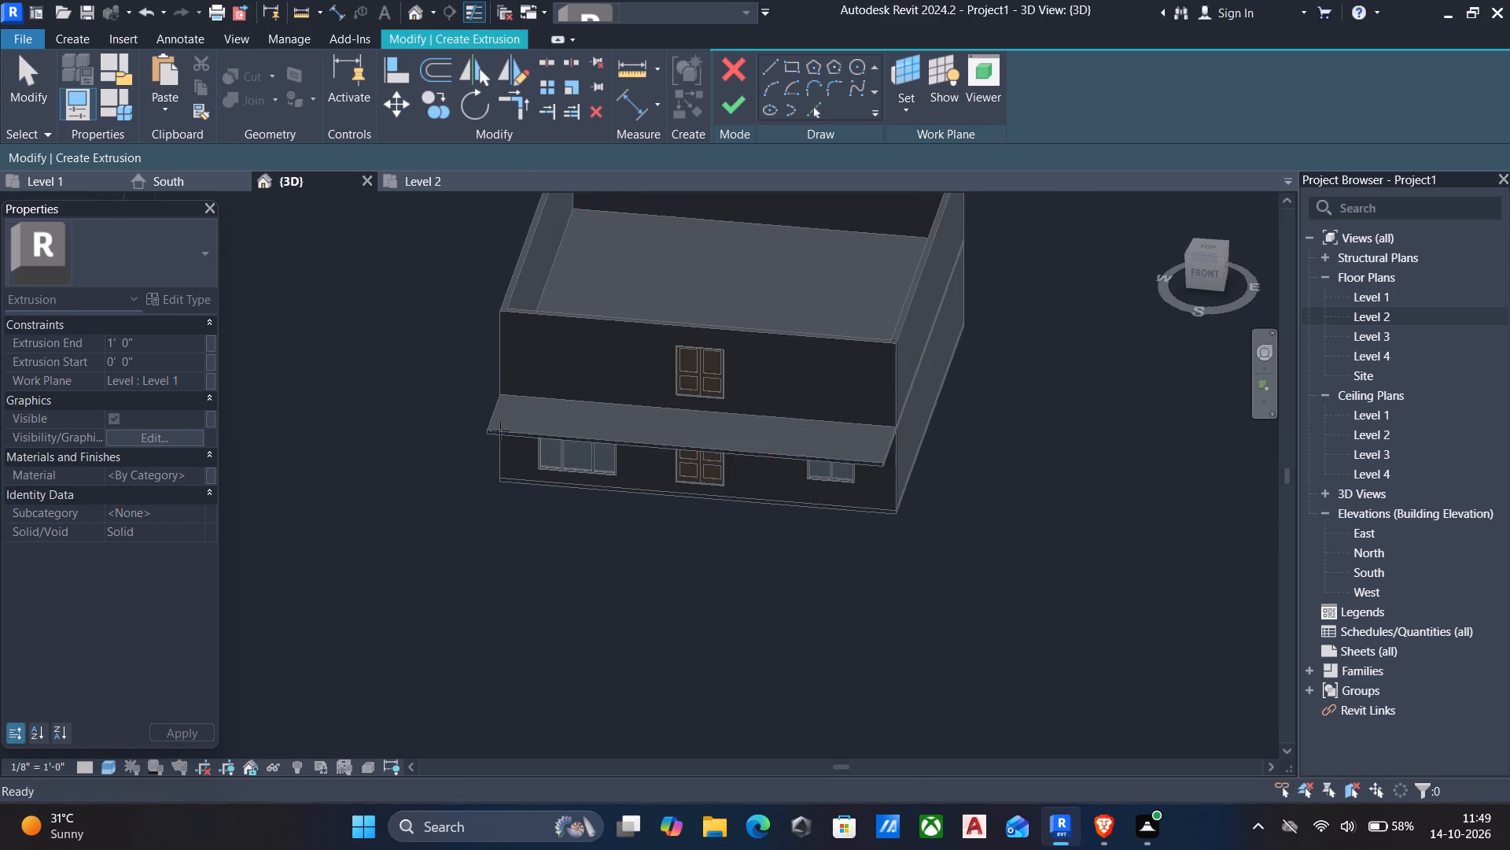
Sketch a rectangle about 1'-4" by 1'-10" at the overhanging slab's south-west corner for the first post.
{"action": "left_click", "coordinate": [795, 64]}
{"action": "scroll", "coordinate": [495, 430], "scroll_direction": "up", "scroll_amount": 6}
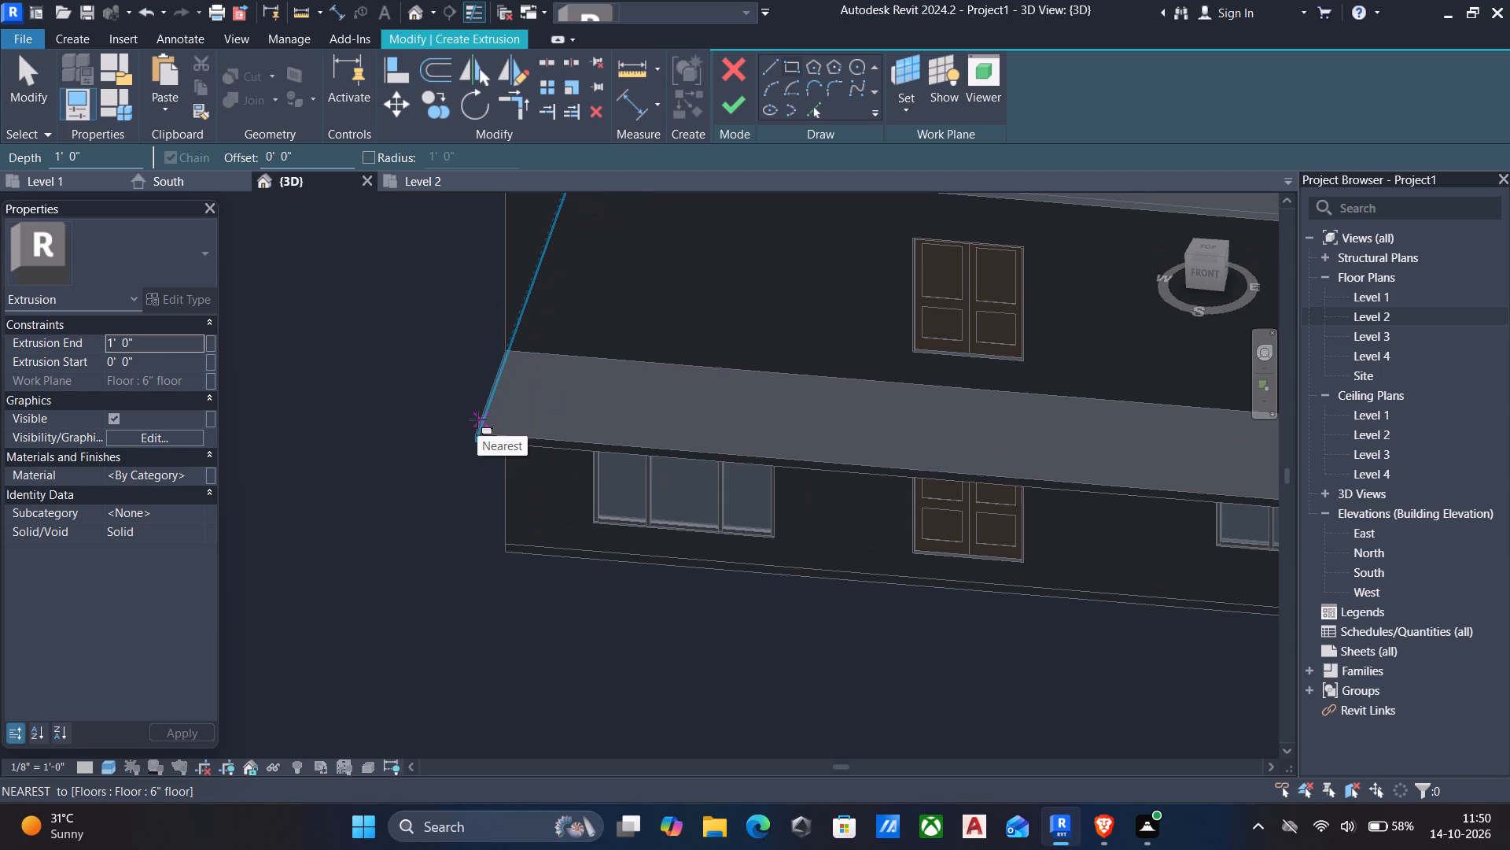
{"action": "scroll", "coordinate": [484, 420], "scroll_direction": "up", "scroll_amount": 4}
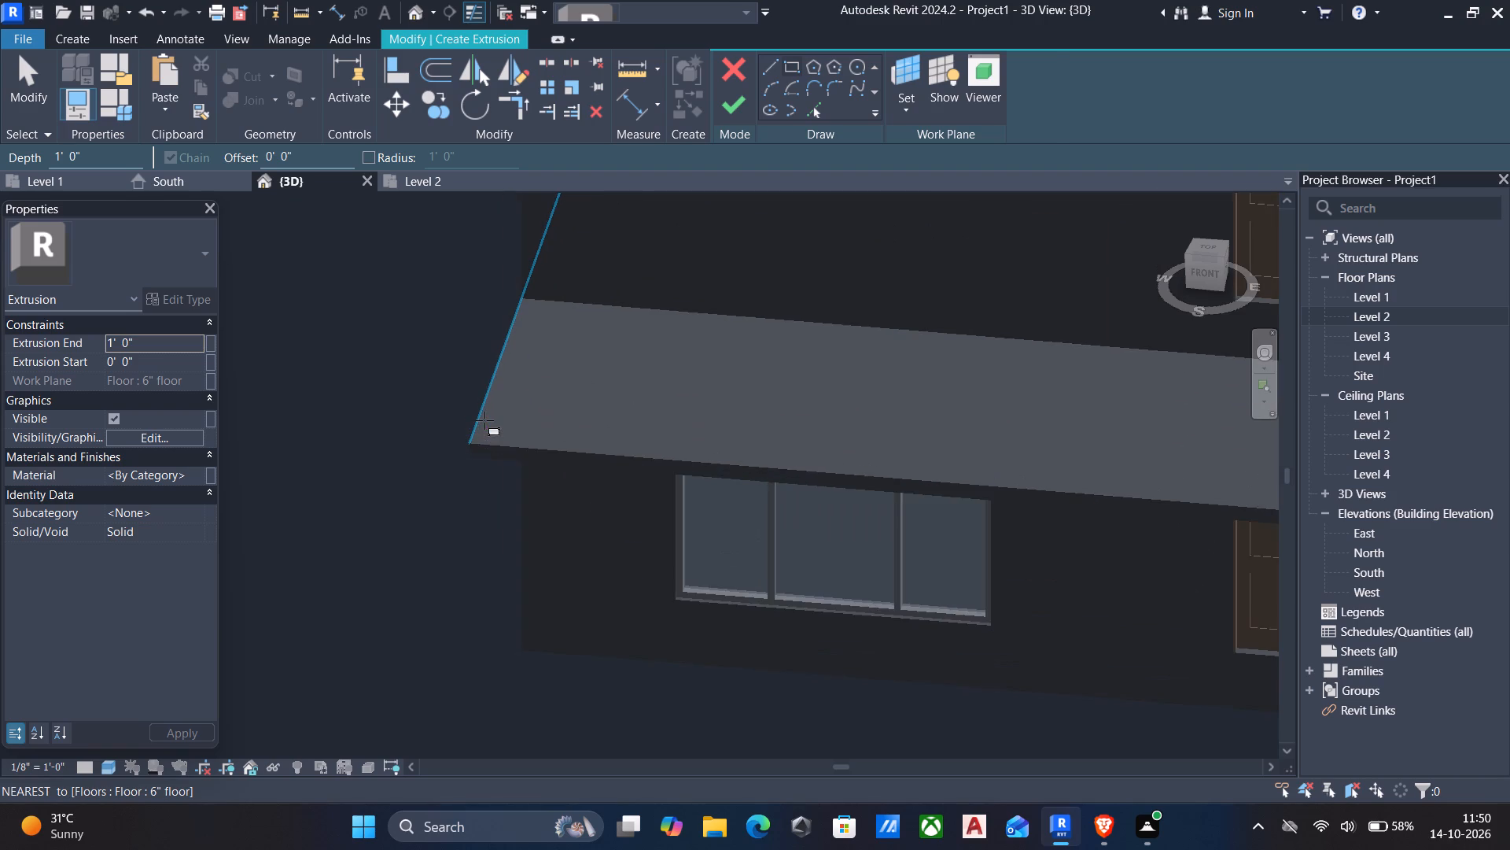
{"action": "left_click", "coordinate": [481, 410]}
{"action": "key", "text": "Home"}
{"action": "key", "text": "minus"}
{"action": "key", "text": "asterisk"}
{"action": "key", "text": "asterisk"}
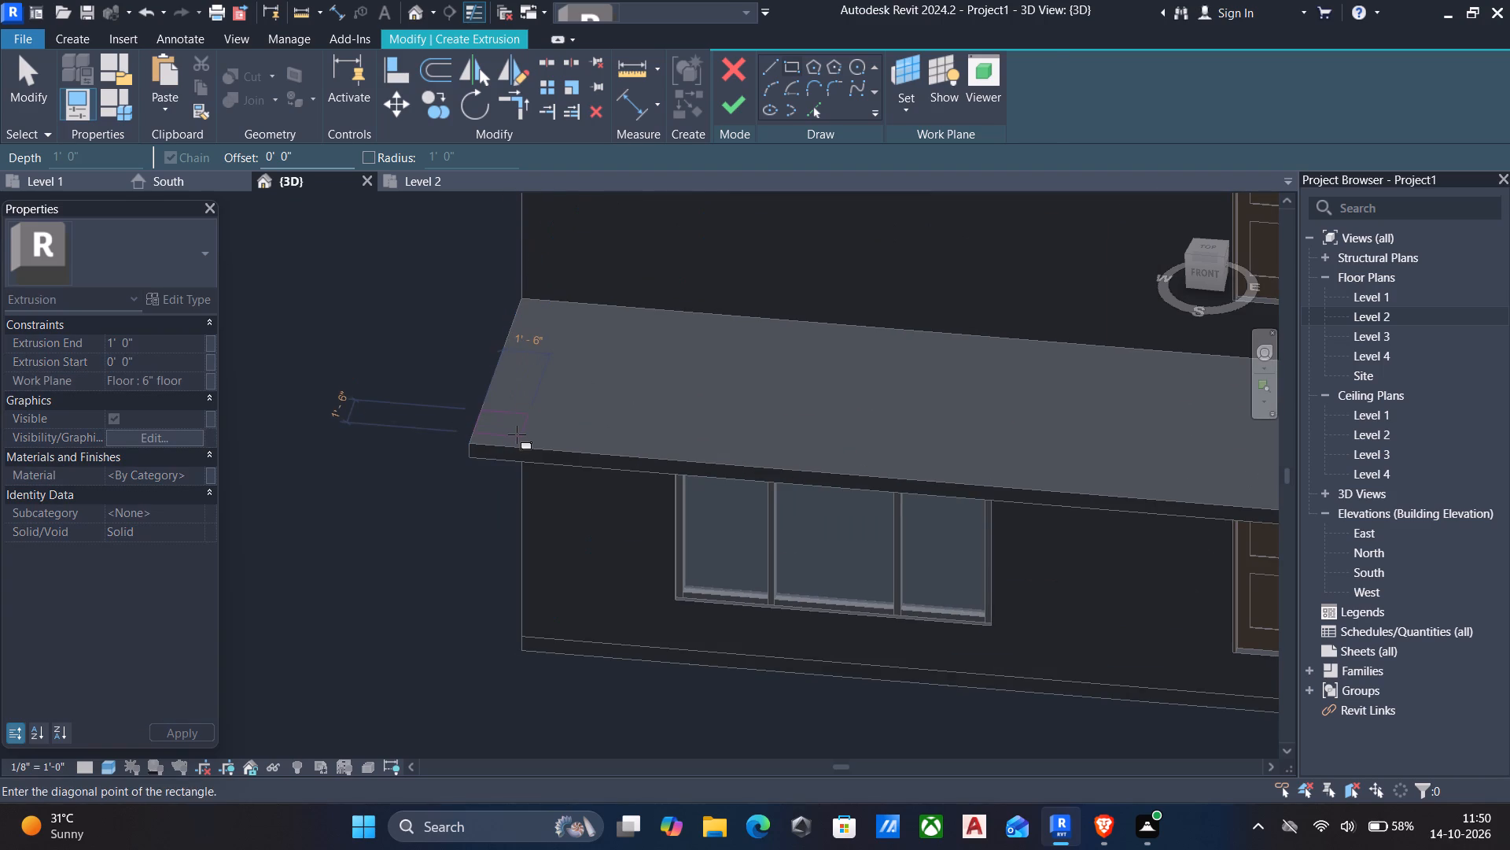
{"action": "scroll", "coordinate": [517, 434], "scroll_direction": "up", "scroll_amount": 4}
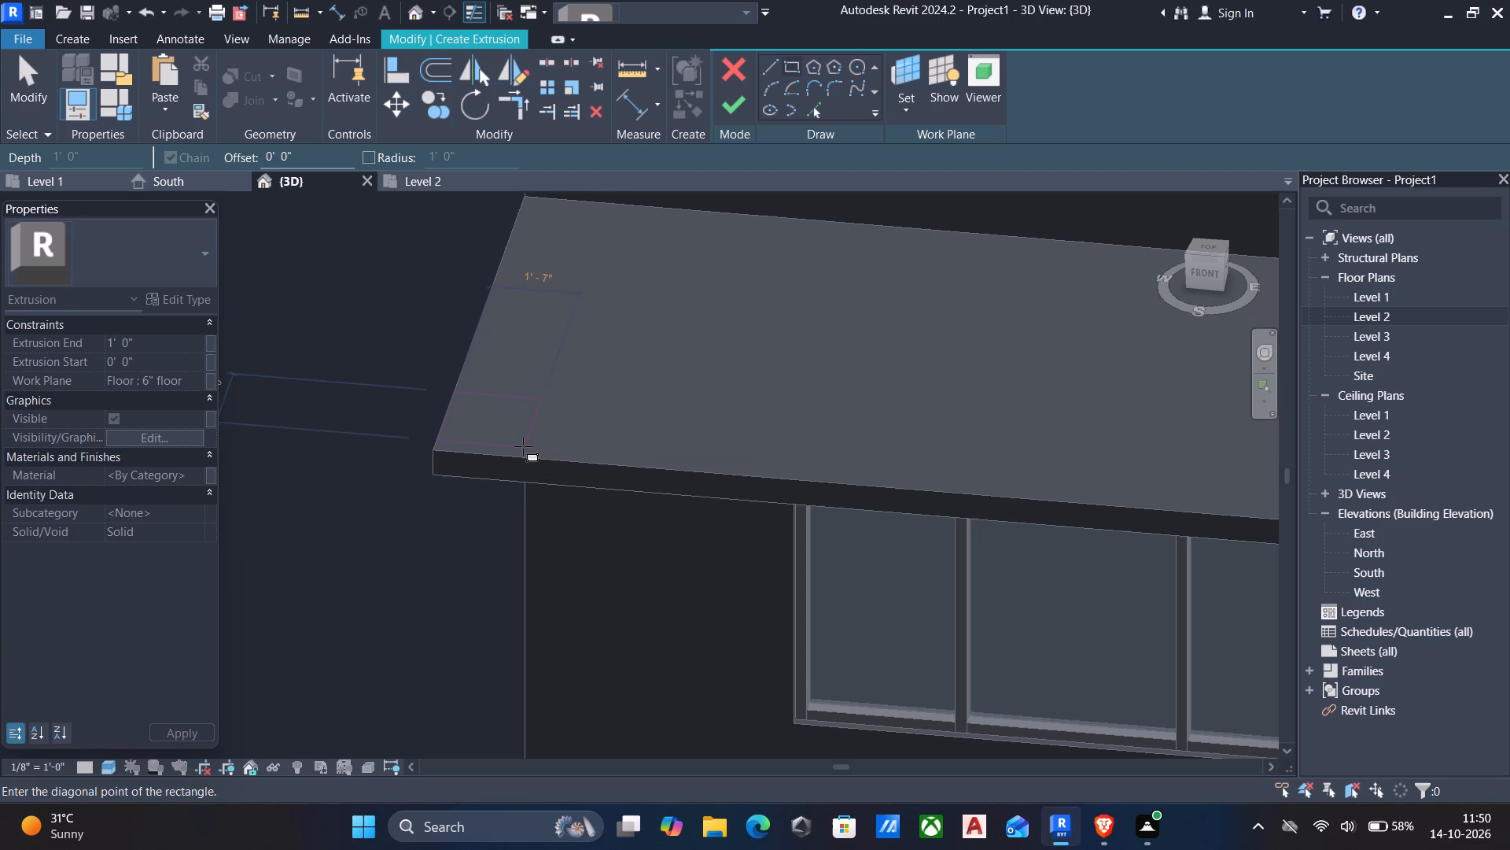
{"action": "left_click", "coordinate": [512, 446]}
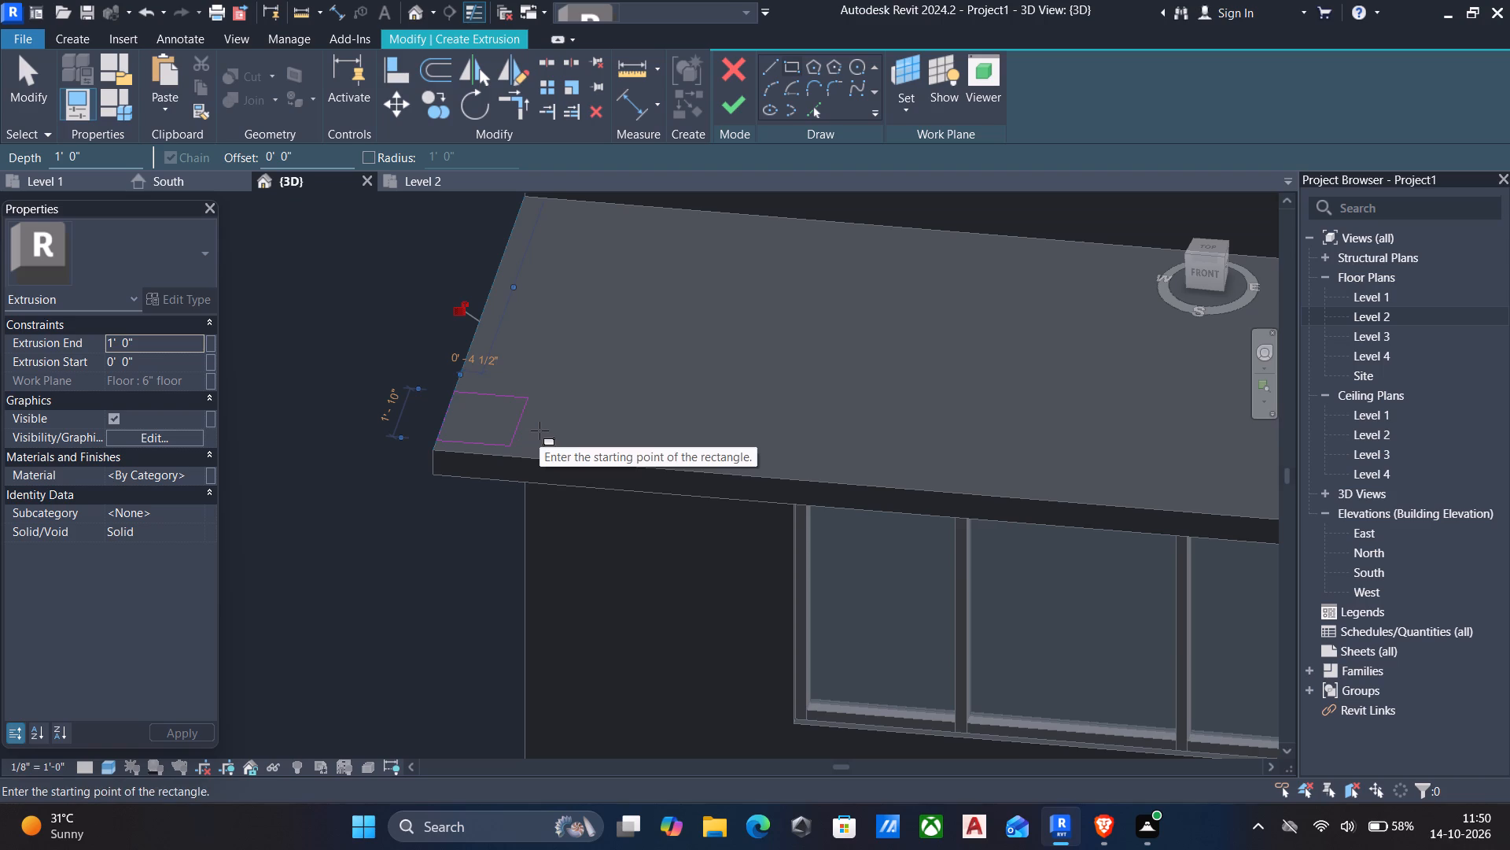
{"action": "key", "text": "Escape"}
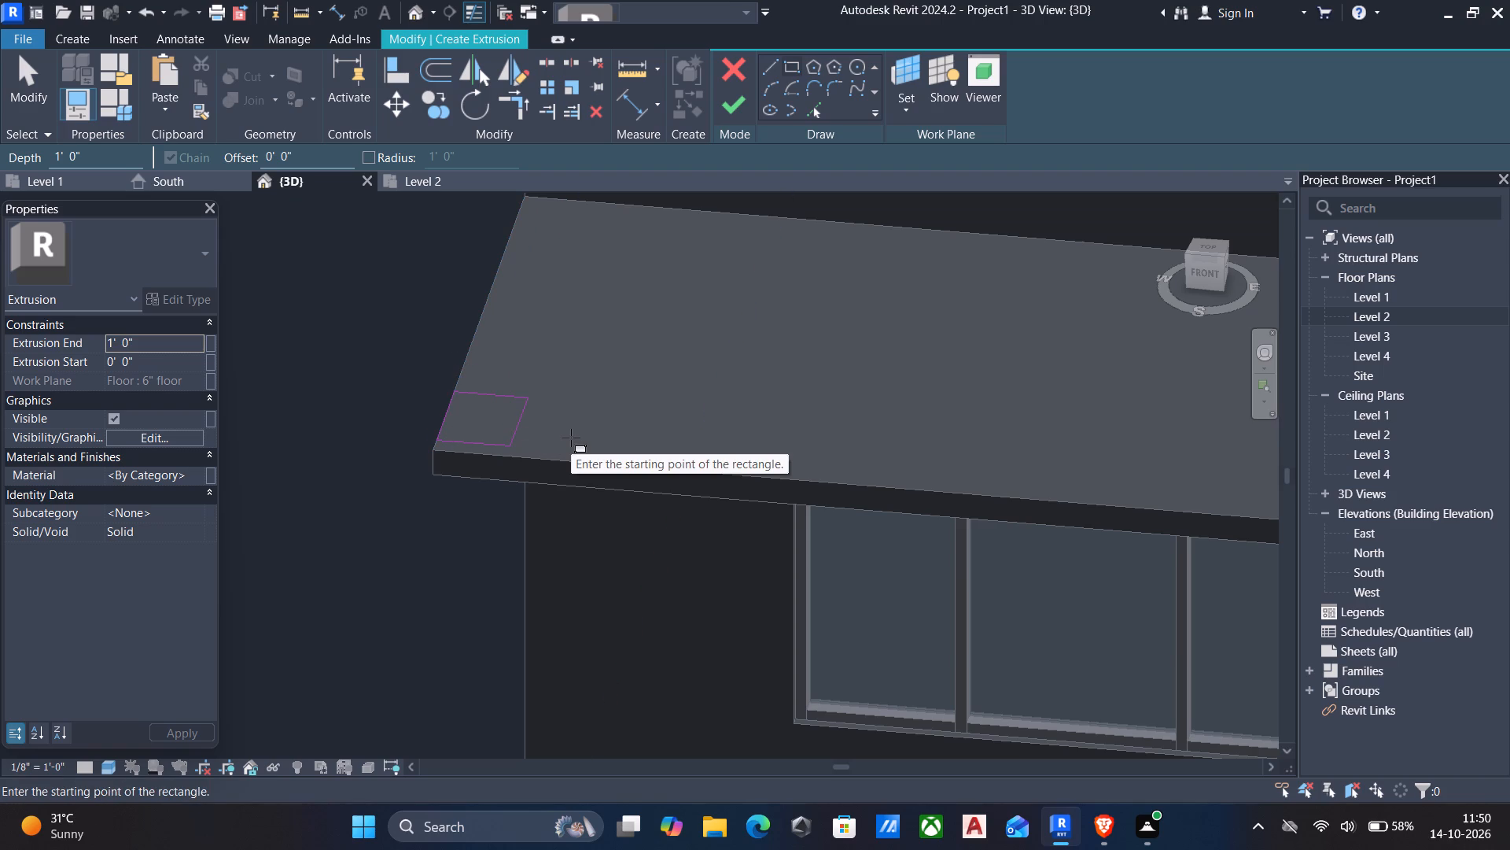
{"action": "key", "text": "Escape"}
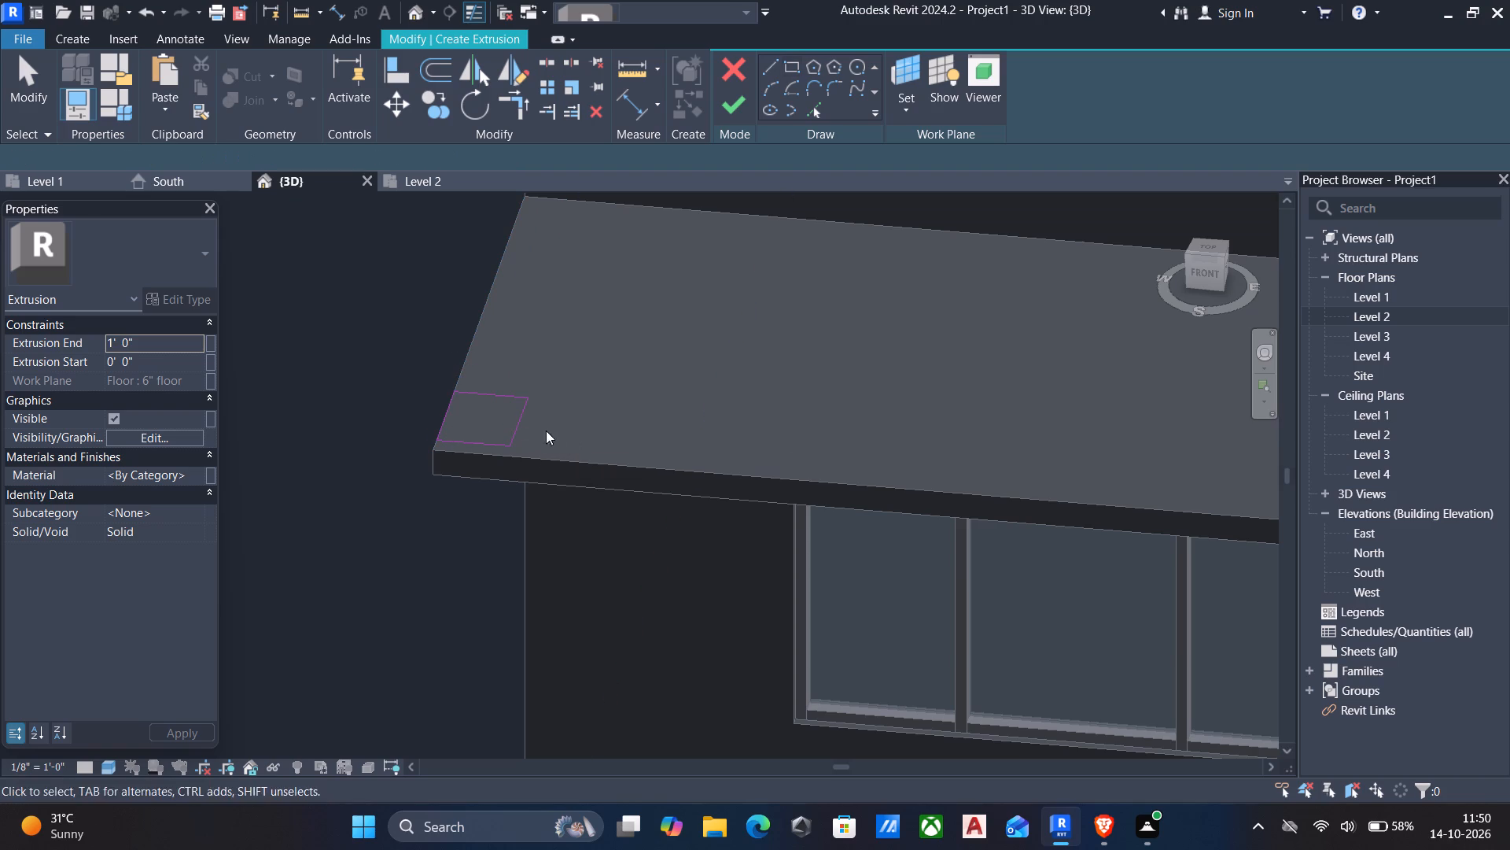
{"action": "left_click", "coordinate": [517, 424]}
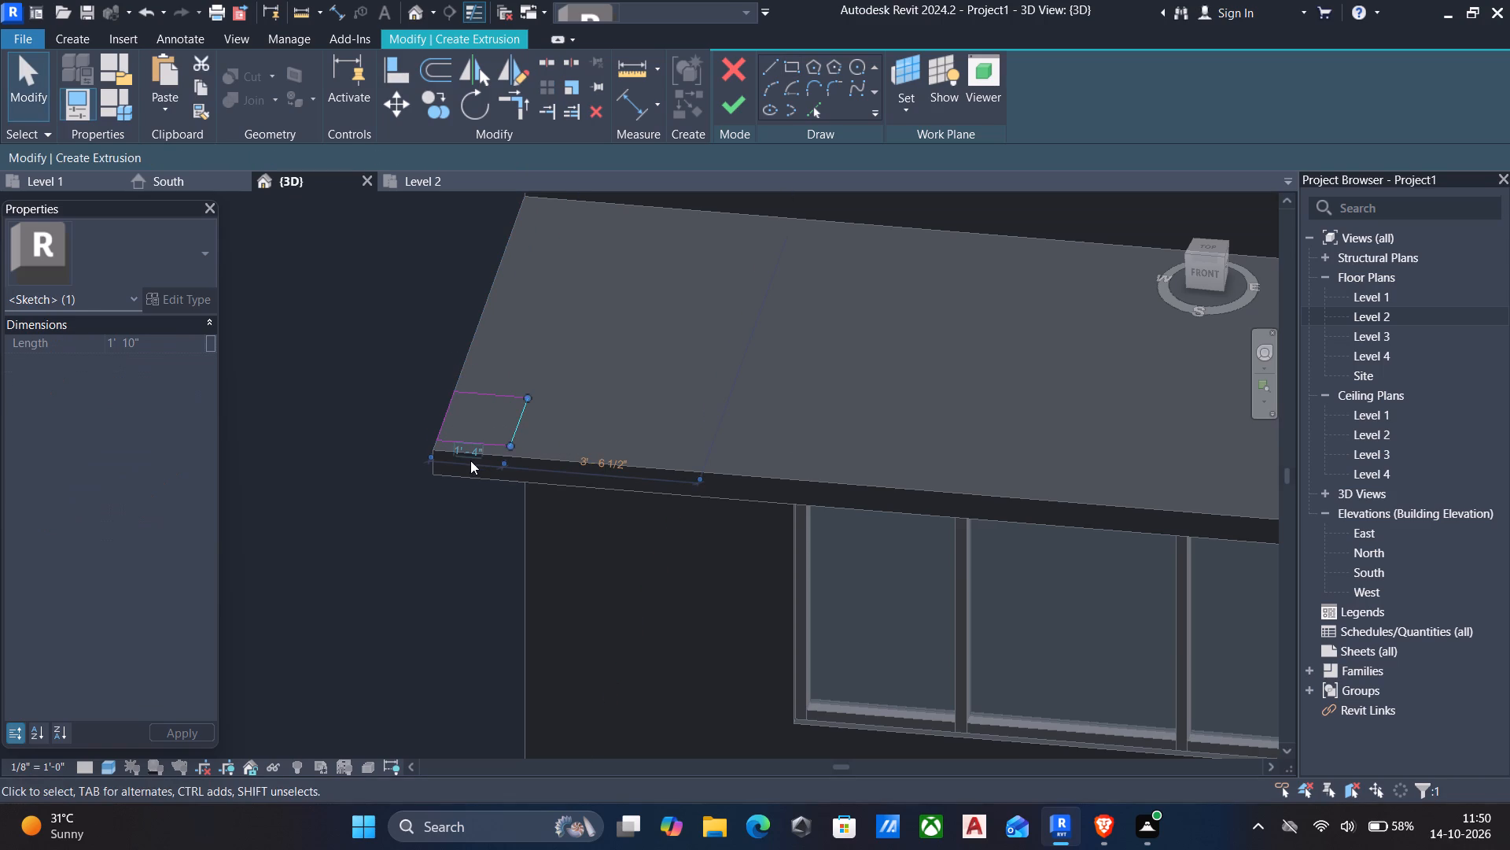
{"action": "left_click", "coordinate": [483, 394]}
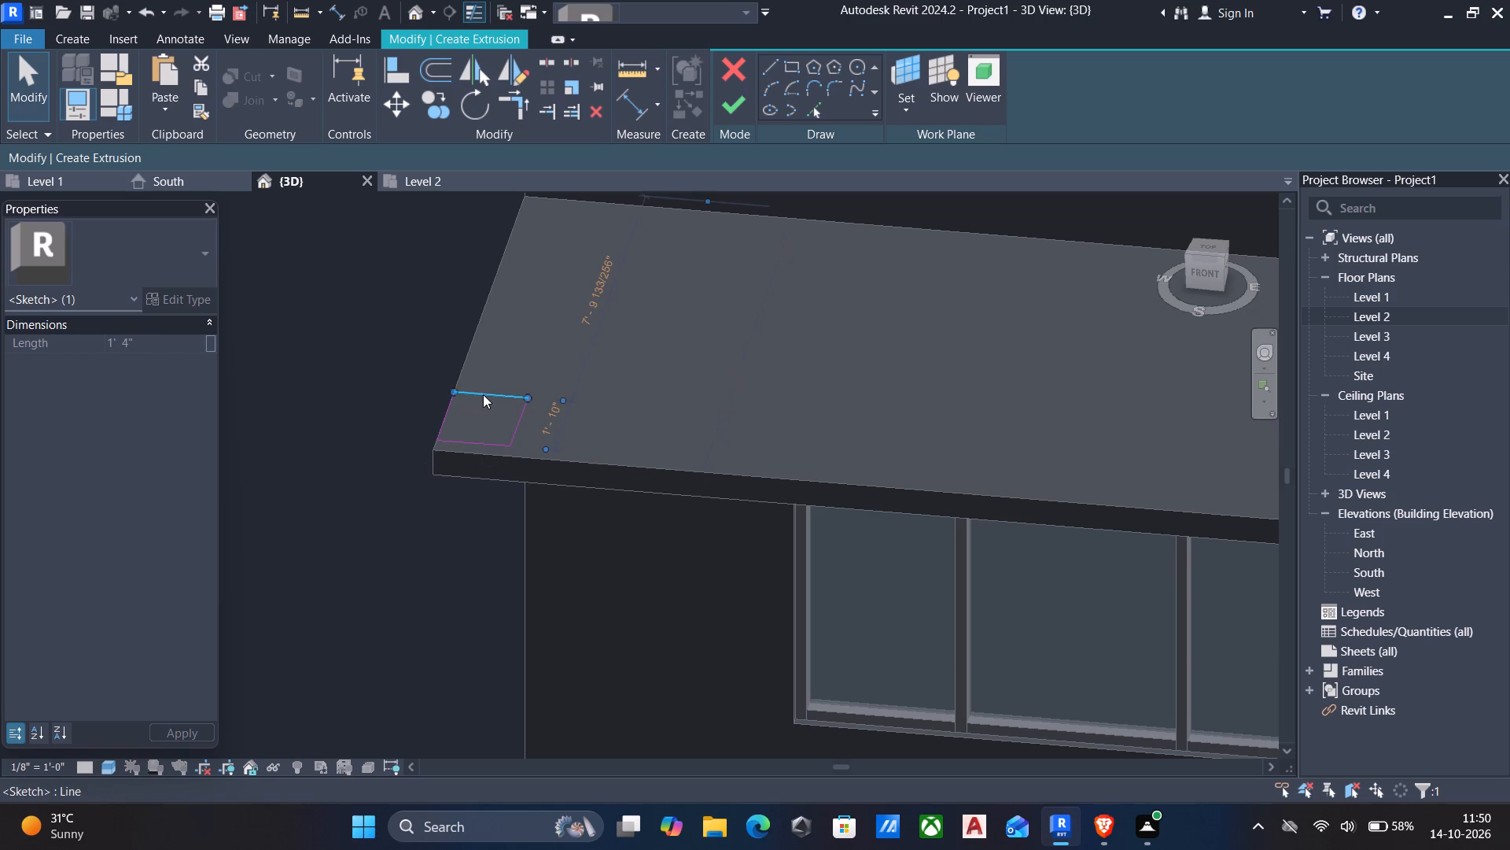
{"action": "key", "text": "Escape"}
Copy the post rectangle along the slab's front edge to its south-east corner, with movement constrained to the horizontal.
{"action": "scroll", "coordinate": [500, 418], "scroll_direction": "down", "scroll_amount": 5}
{"action": "left_click_drag", "start_coordinate": [432, 390], "coordinate": [601, 496]}
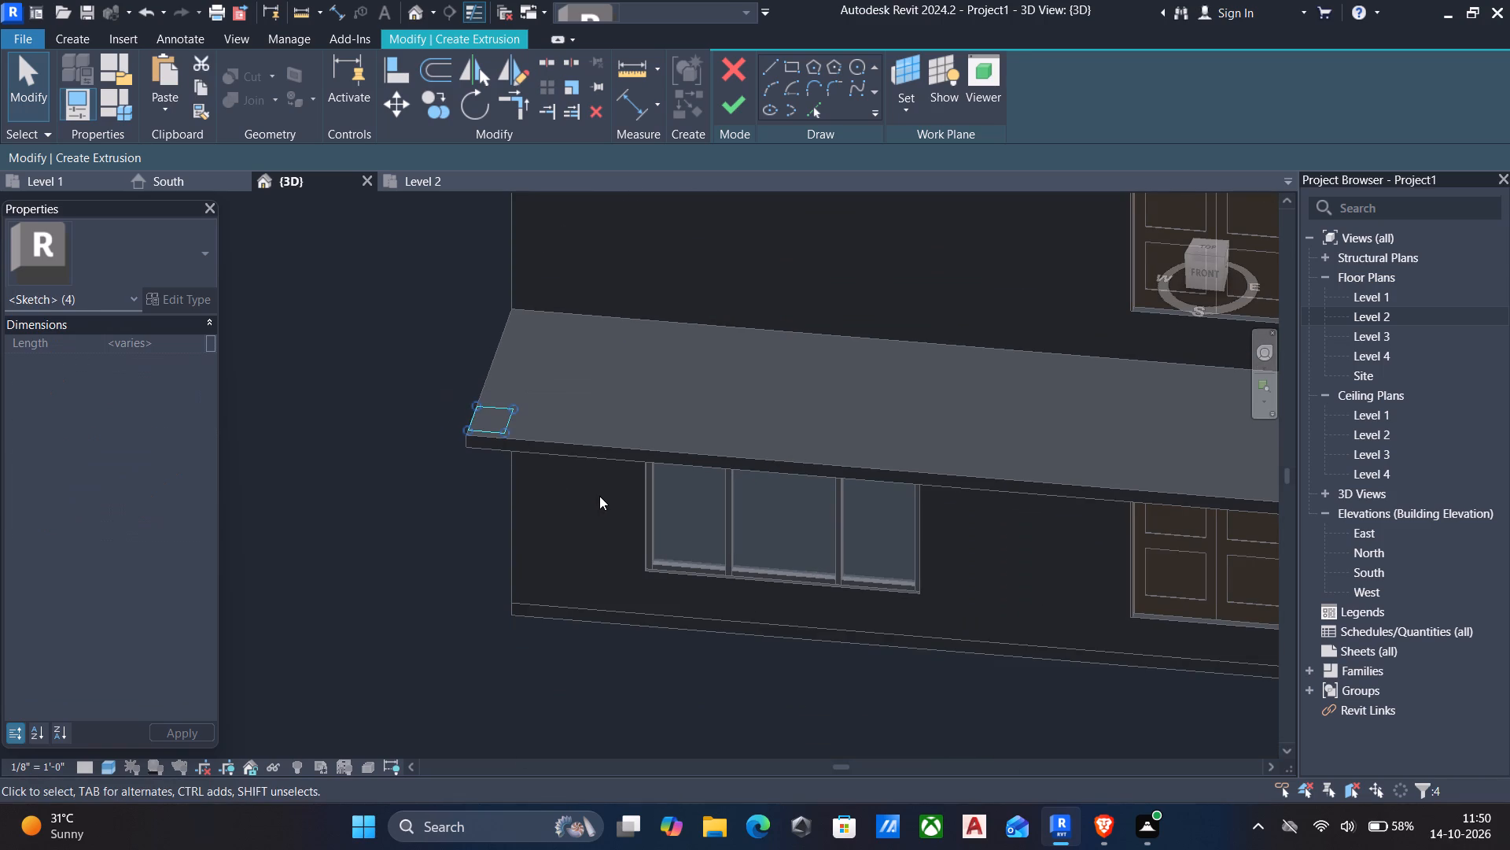
{"action": "key", "text": "c"}
{"action": "key", "text": "o"}
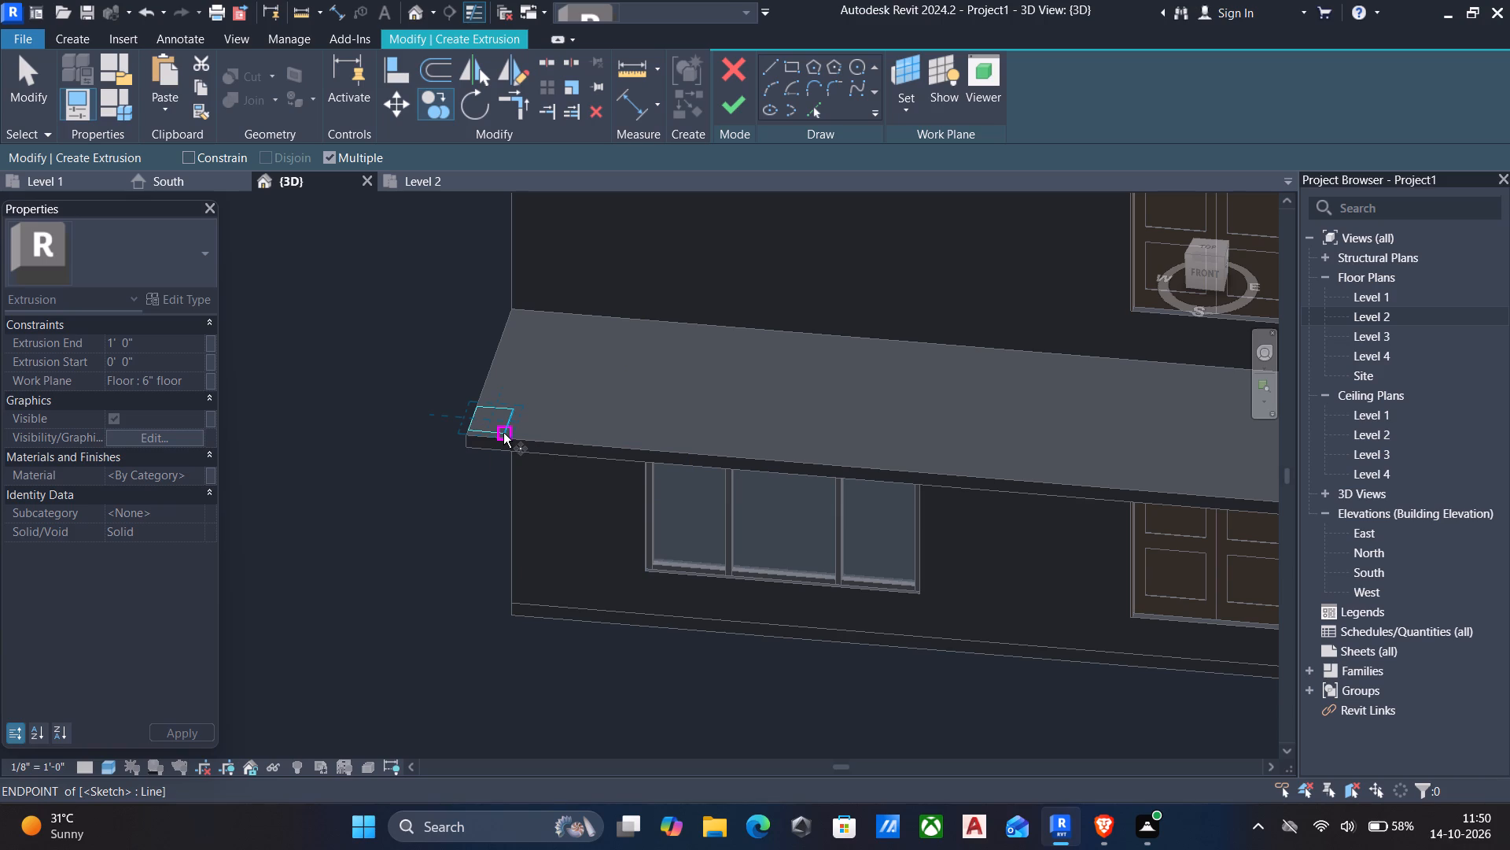
{"action": "left_click", "coordinate": [503, 433]}
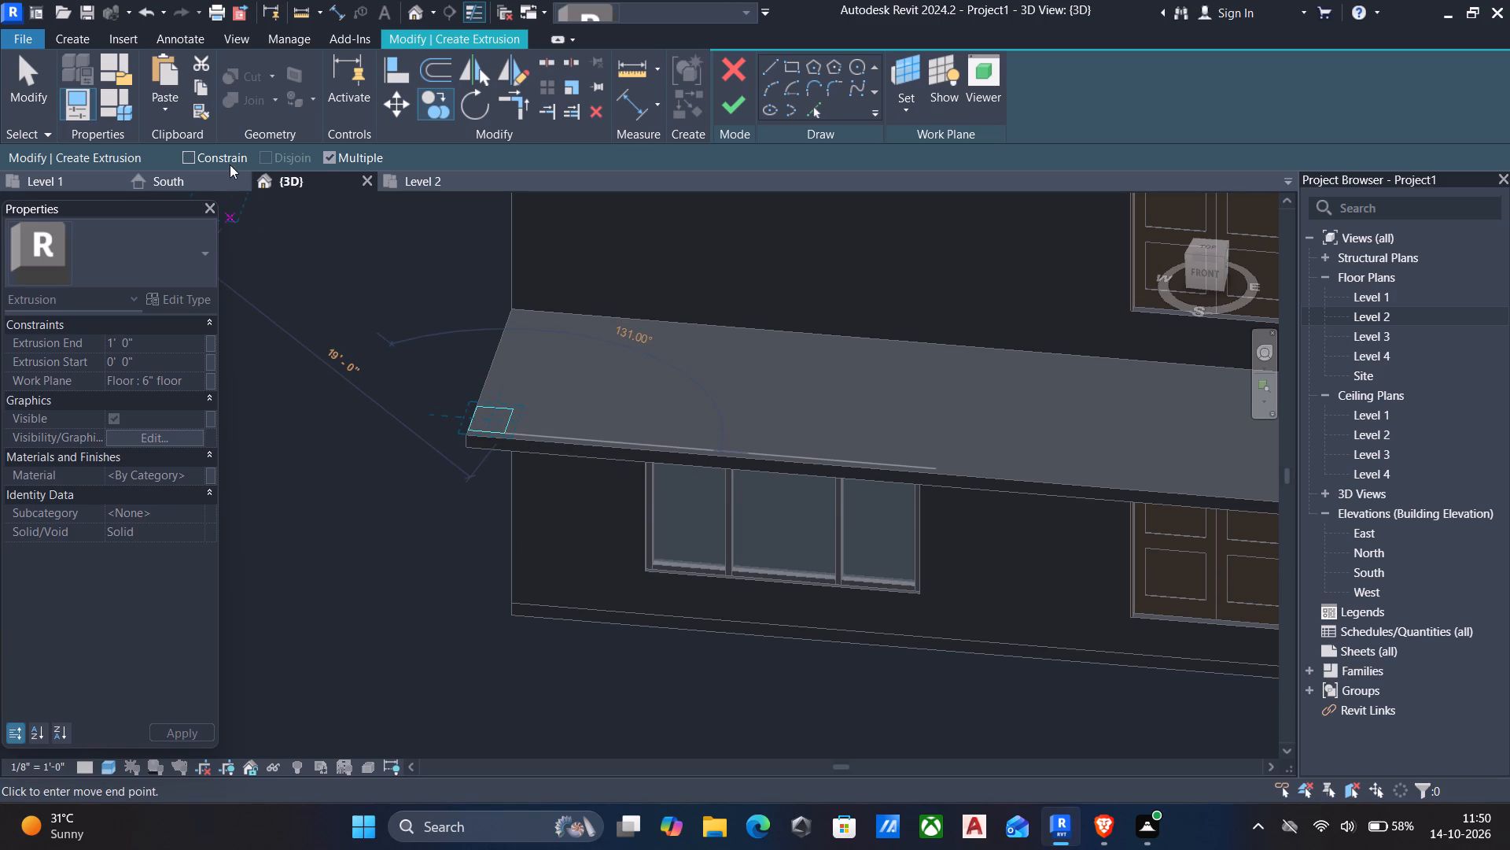
{"action": "left_click", "coordinate": [186, 158]}
{"action": "middle_click_drag", "start_coordinate": [909, 394], "coordinate": [510, 397]}
{"action": "middle_click_drag", "start_coordinate": [871, 446], "coordinate": [829, 439]}
{"action": "scroll", "coordinate": [843, 445], "scroll_direction": "down", "scroll_amount": 3}
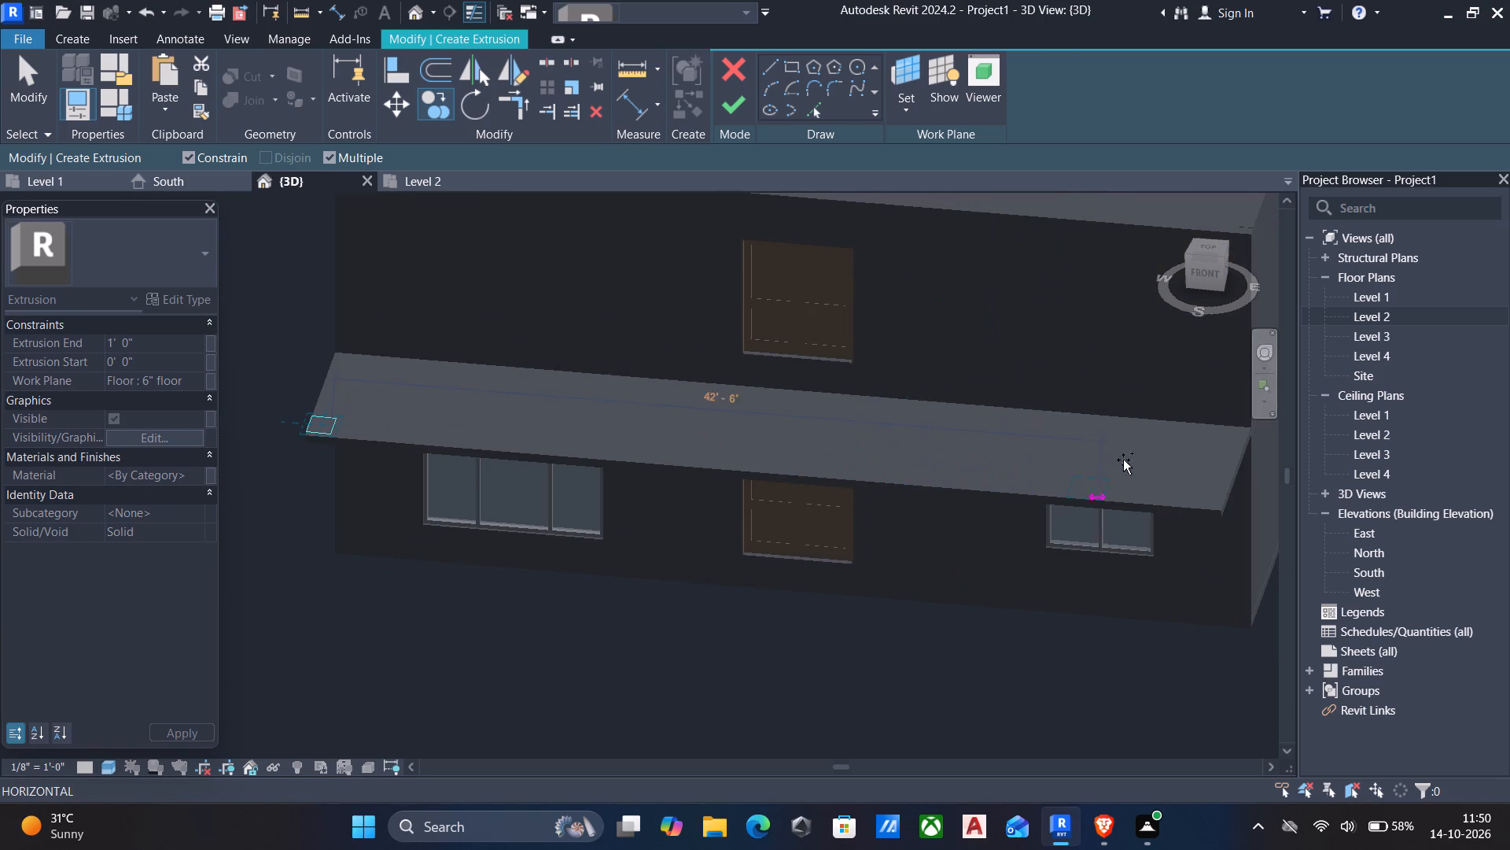
{"action": "scroll", "coordinate": [1188, 472], "scroll_direction": "up", "scroll_amount": 5}
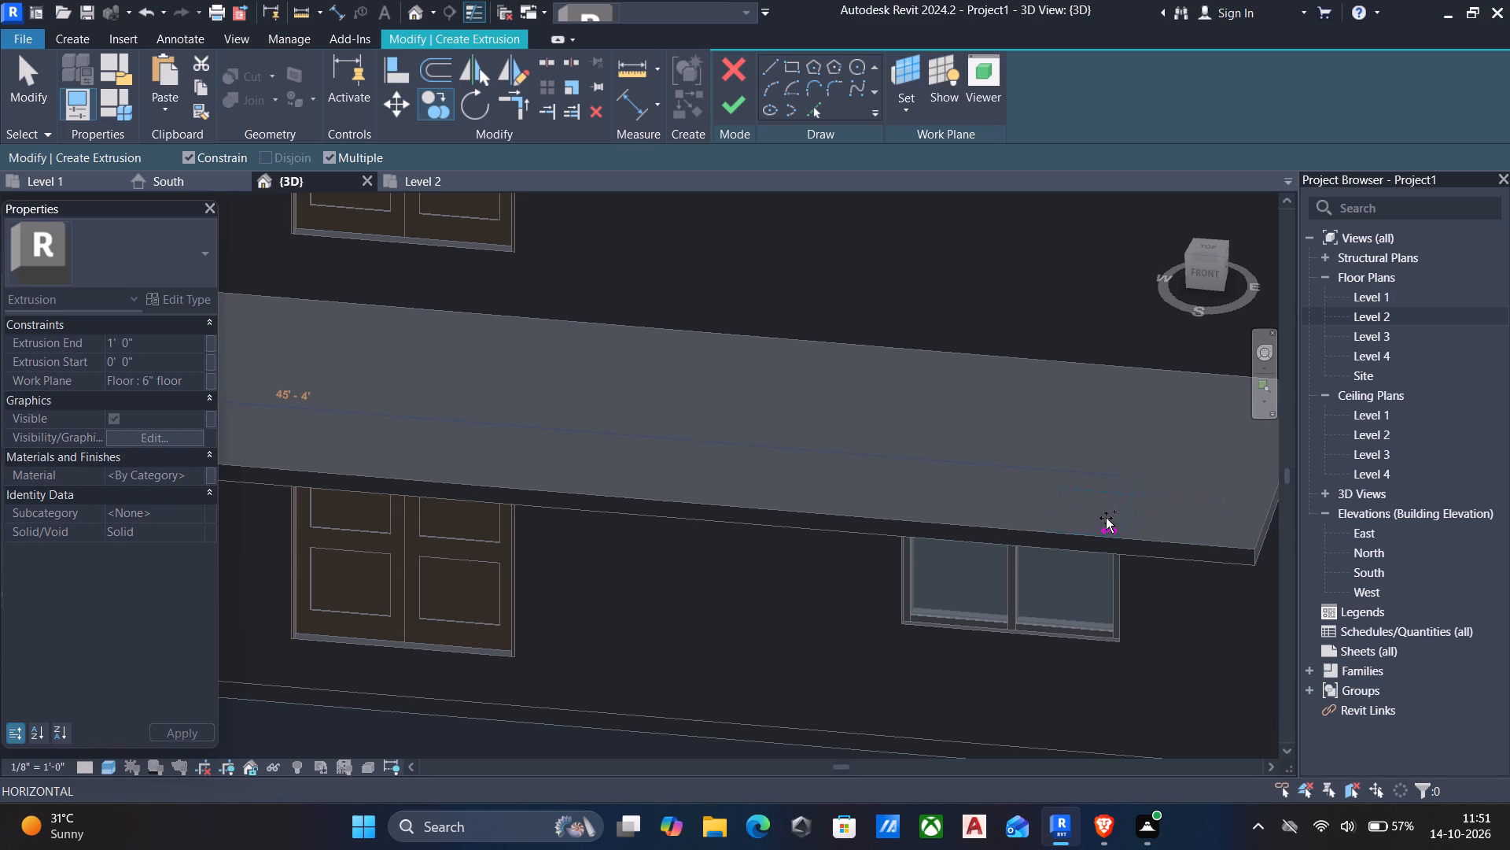
{"action": "middle_click_drag", "start_coordinate": [1106, 518], "coordinate": [942, 499]}
{"action": "scroll", "coordinate": [1086, 497], "scroll_direction": "up", "scroll_amount": 2}
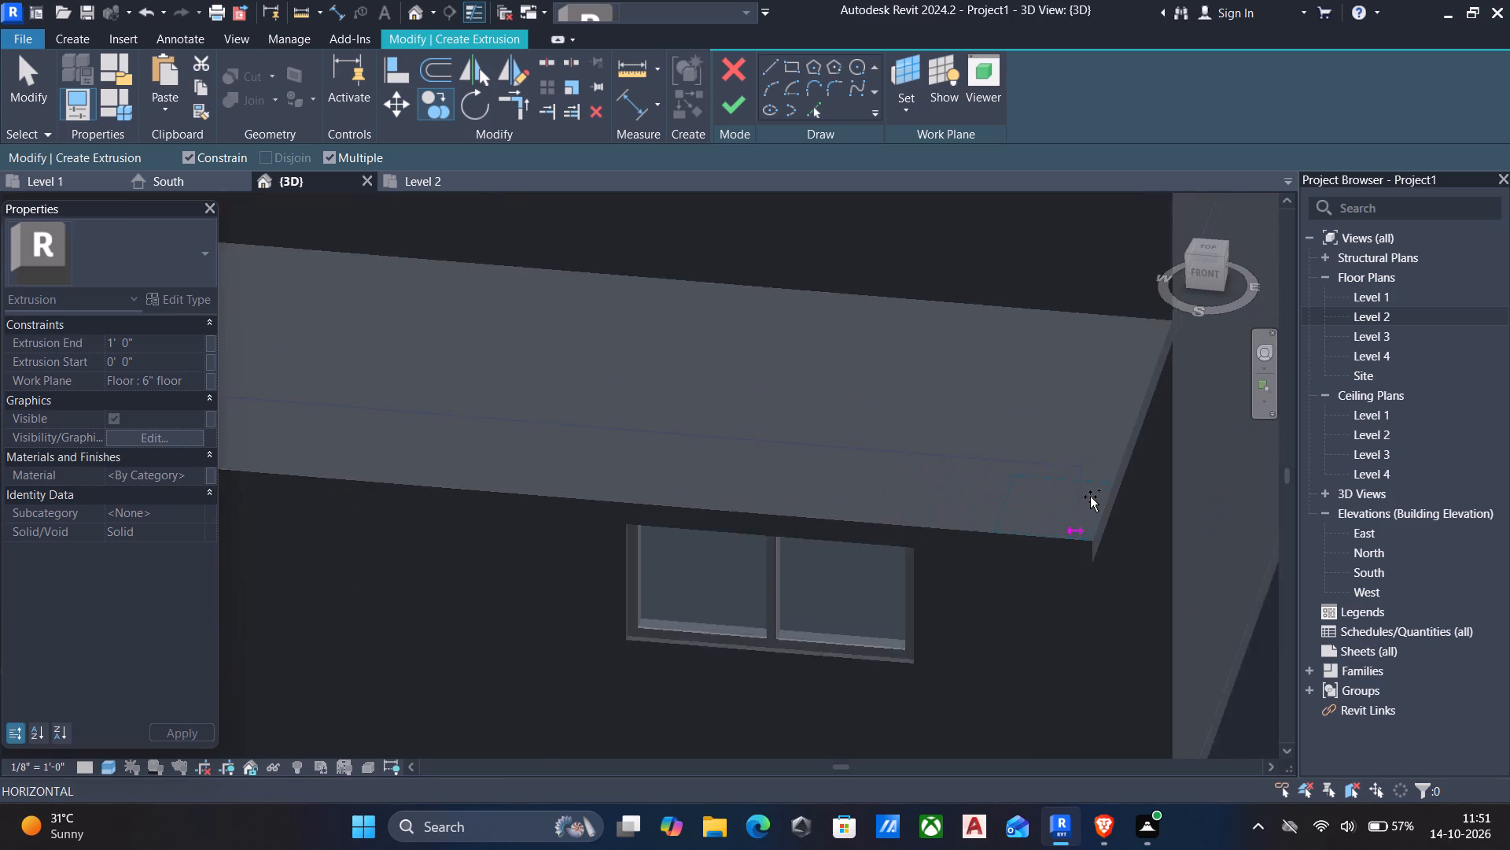
{"action": "scroll", "coordinate": [1090, 497], "scroll_direction": "up", "scroll_amount": 2}
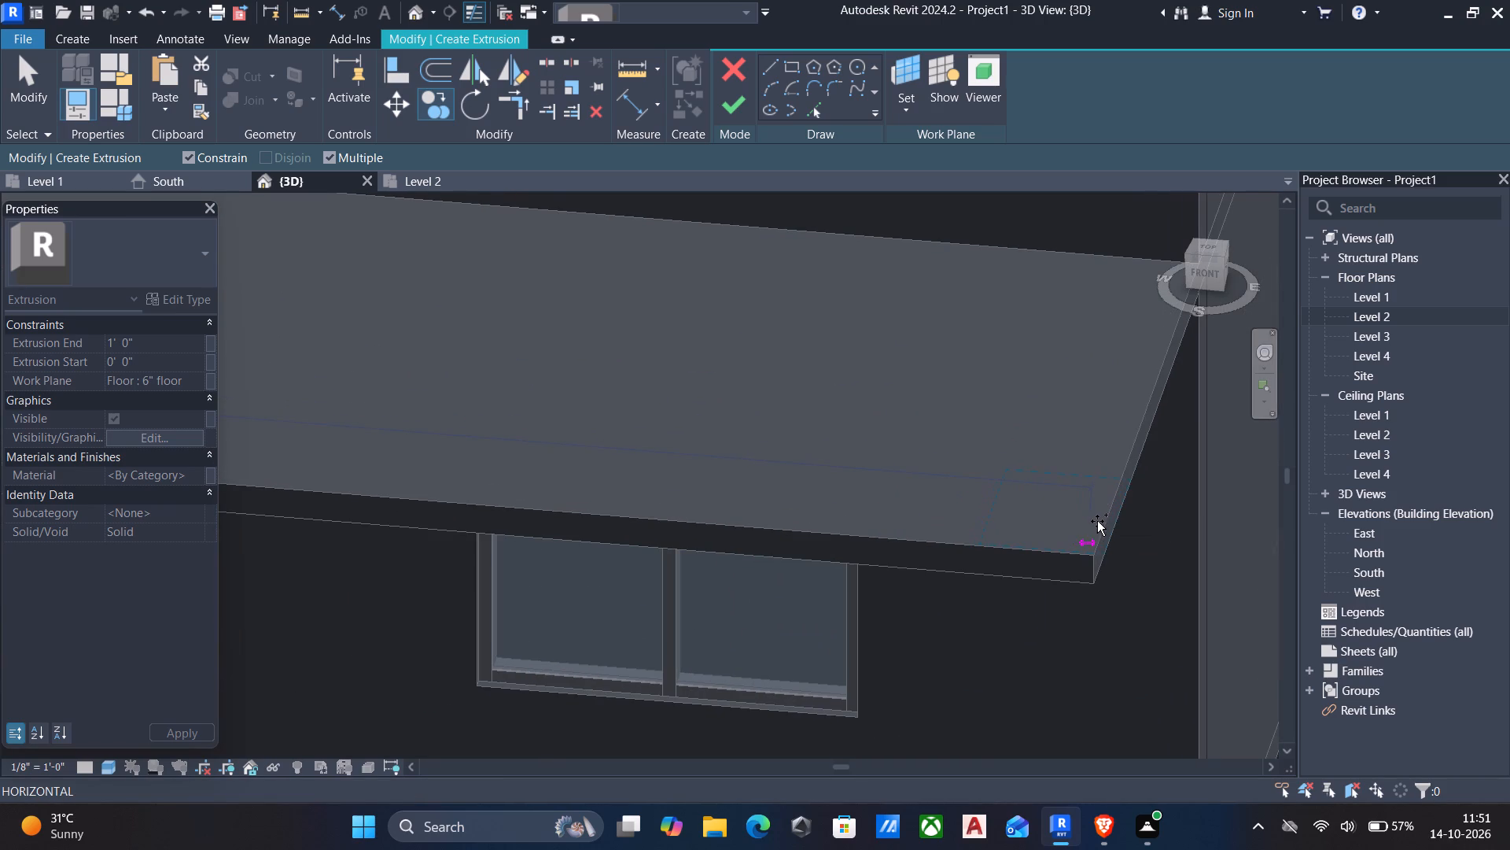
{"action": "scroll", "coordinate": [1087, 547], "scroll_direction": "up", "scroll_amount": 6}
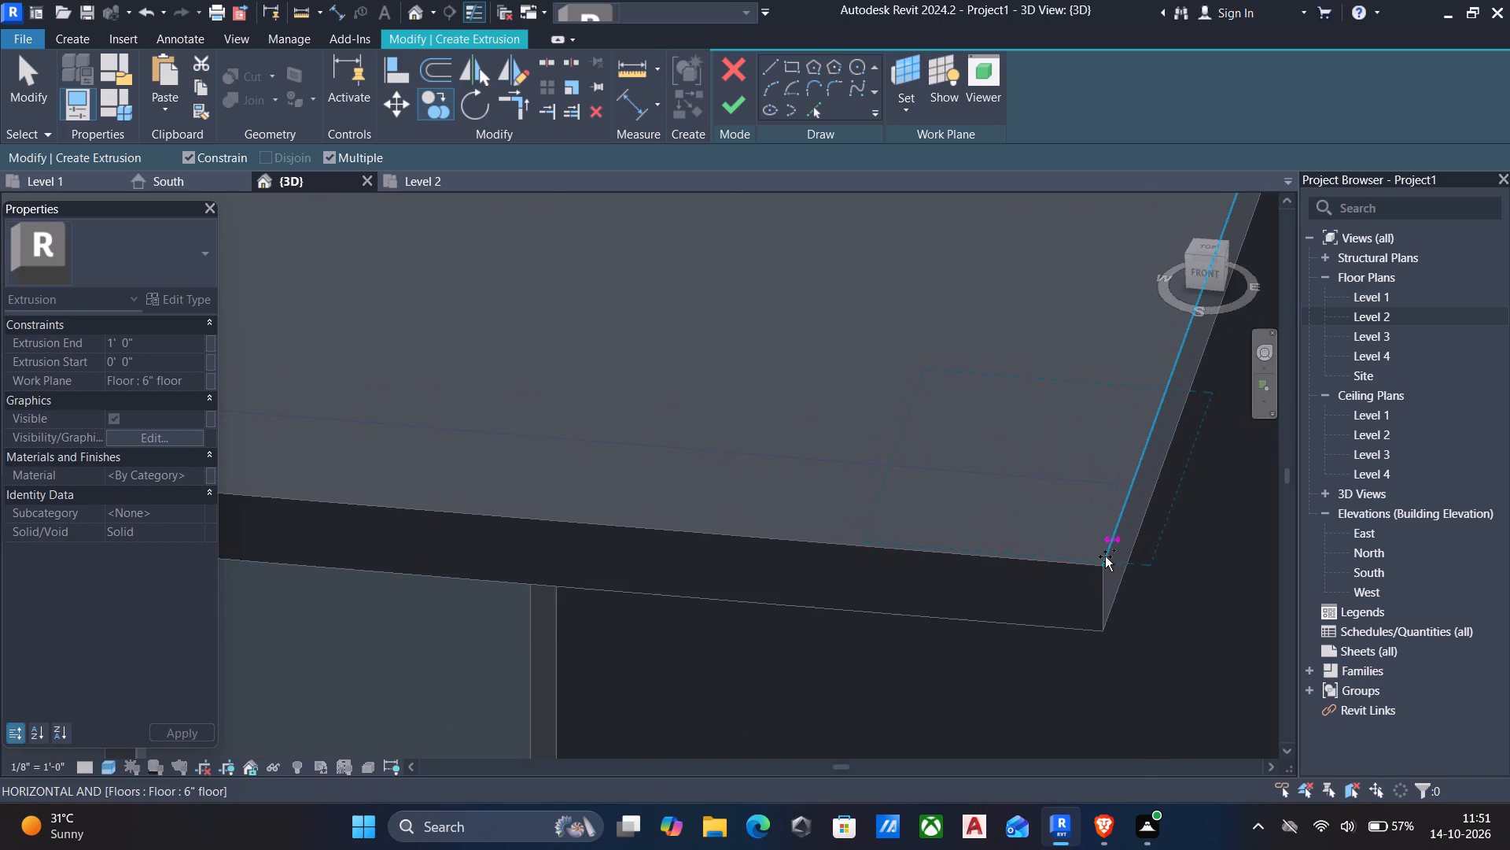
{"action": "left_click", "coordinate": [1105, 556]}
{"action": "key", "text": "Escape"}
{"action": "scroll", "coordinate": [1068, 554], "scroll_direction": "down", "scroll_amount": 11}
{"action": "key", "text": "Escape"}
{"action": "scroll", "coordinate": [921, 545], "scroll_direction": "down", "scroll_amount": 5}
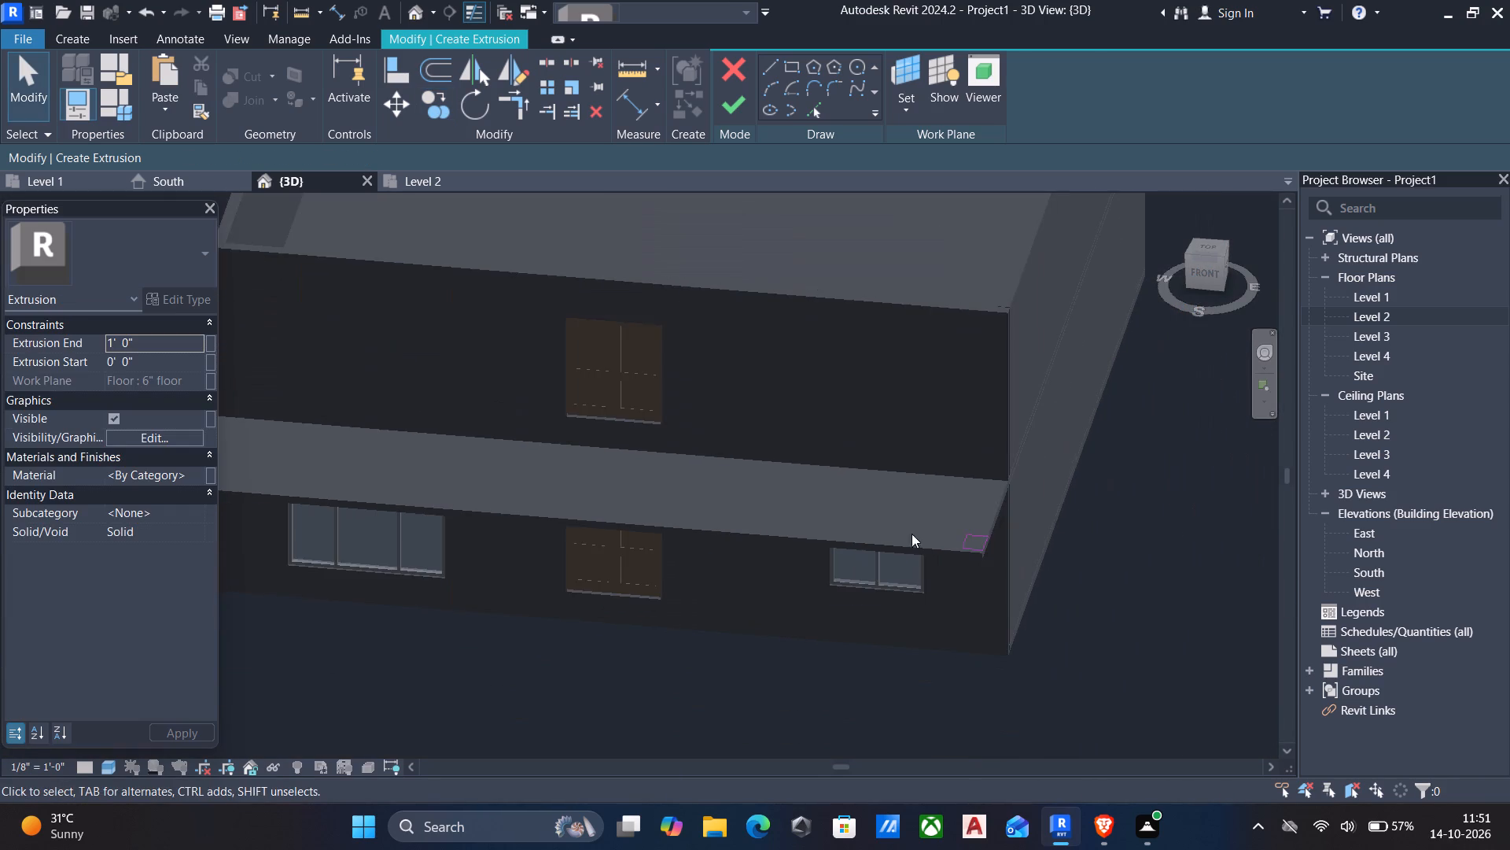
Finish the extrusion sketch and set the extrusion end of the two corner posts to 4'.
{"action": "middle_click_drag", "start_coordinate": [906, 526], "coordinate": [927, 493]}
{"action": "scroll", "coordinate": [815, 491], "scroll_direction": "down", "scroll_amount": 3}
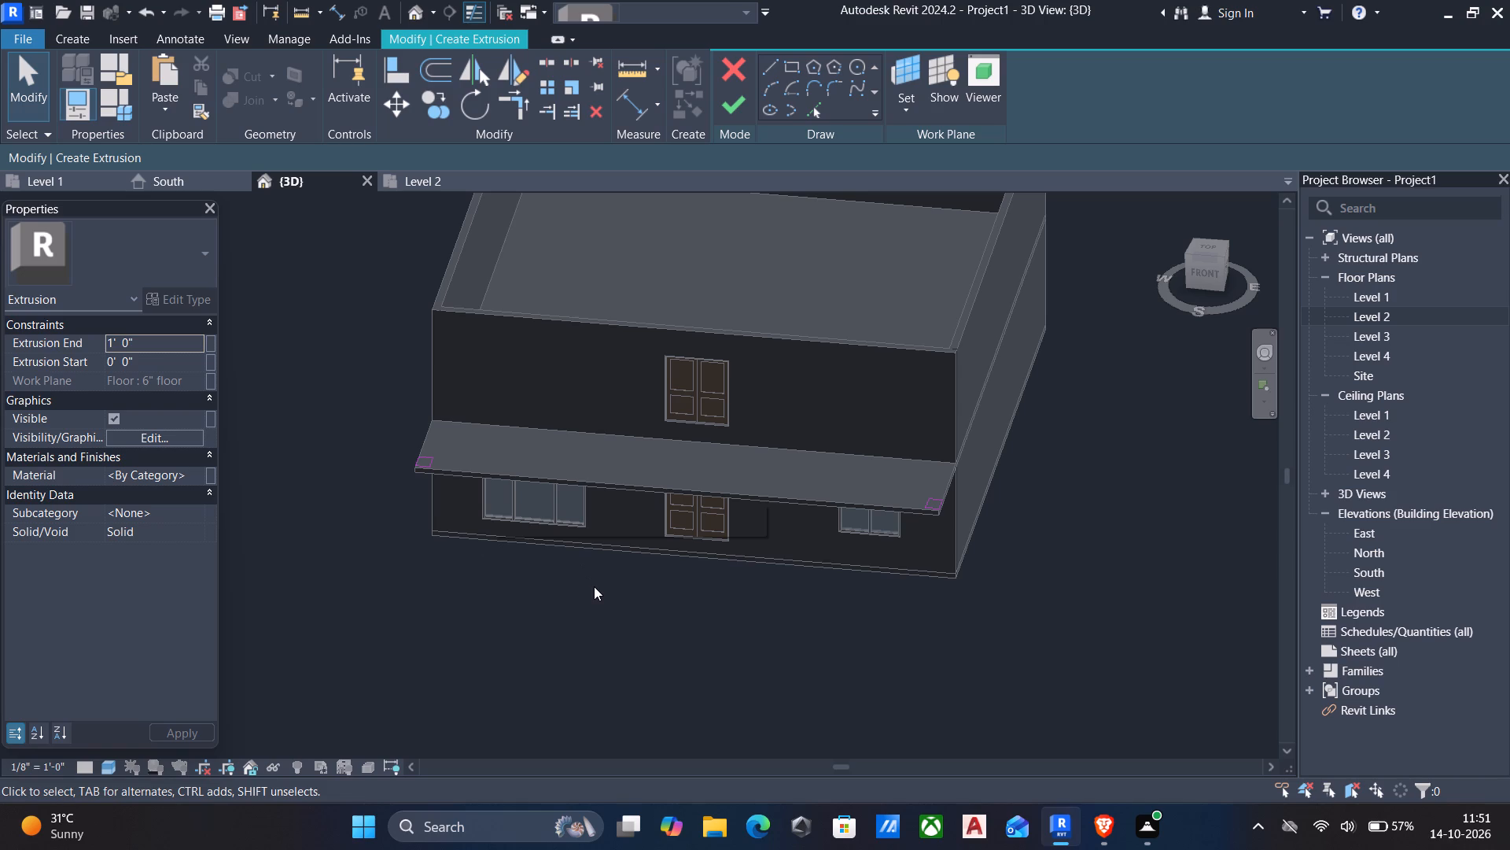
{"action": "left_click", "coordinate": [720, 99]}
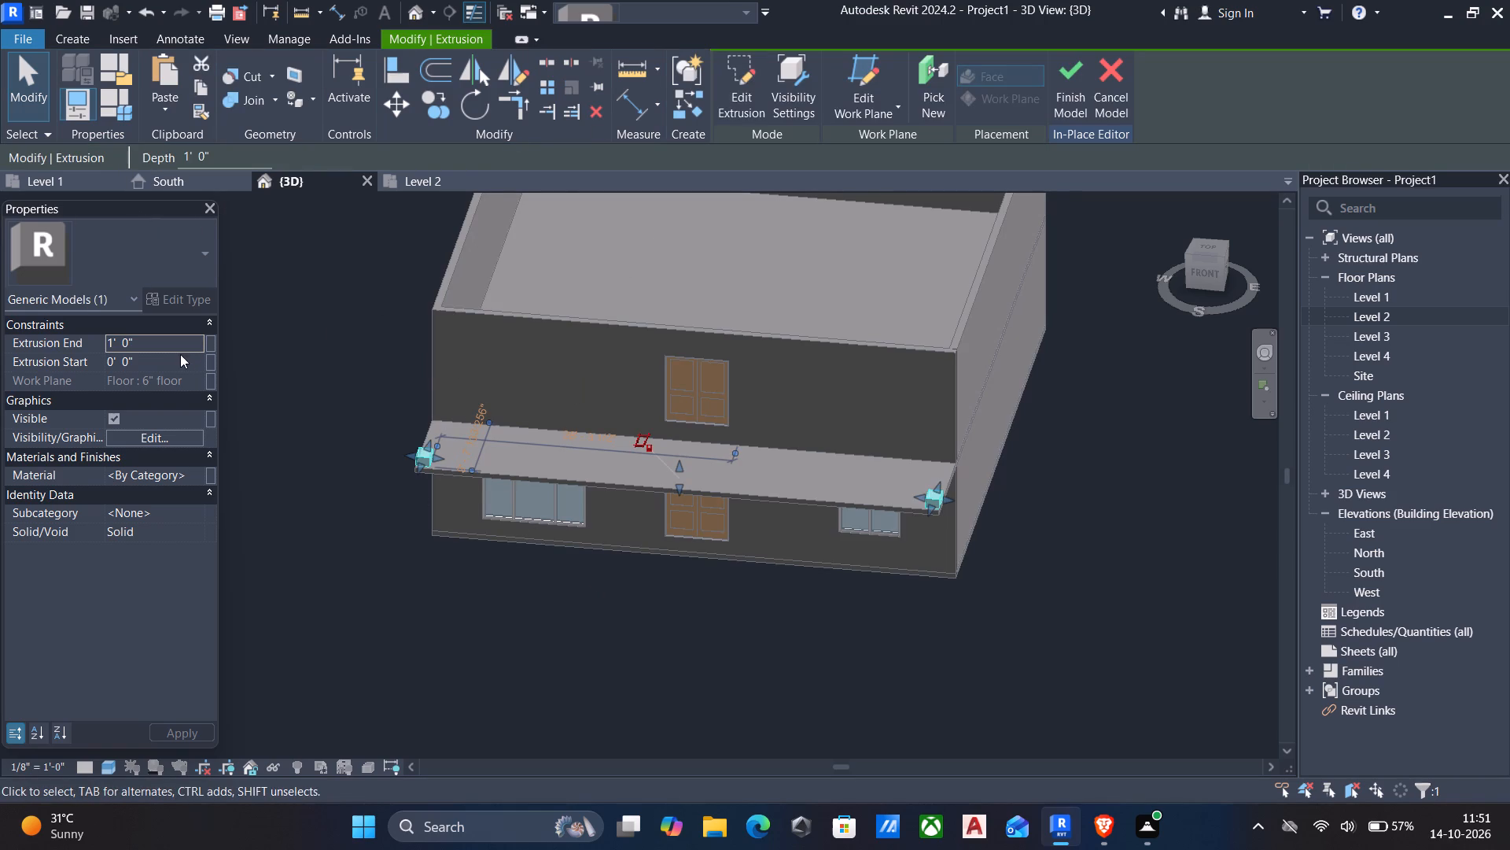
{"action": "left_click", "coordinate": [160, 337]}
{"action": "type", "text": "4'"}
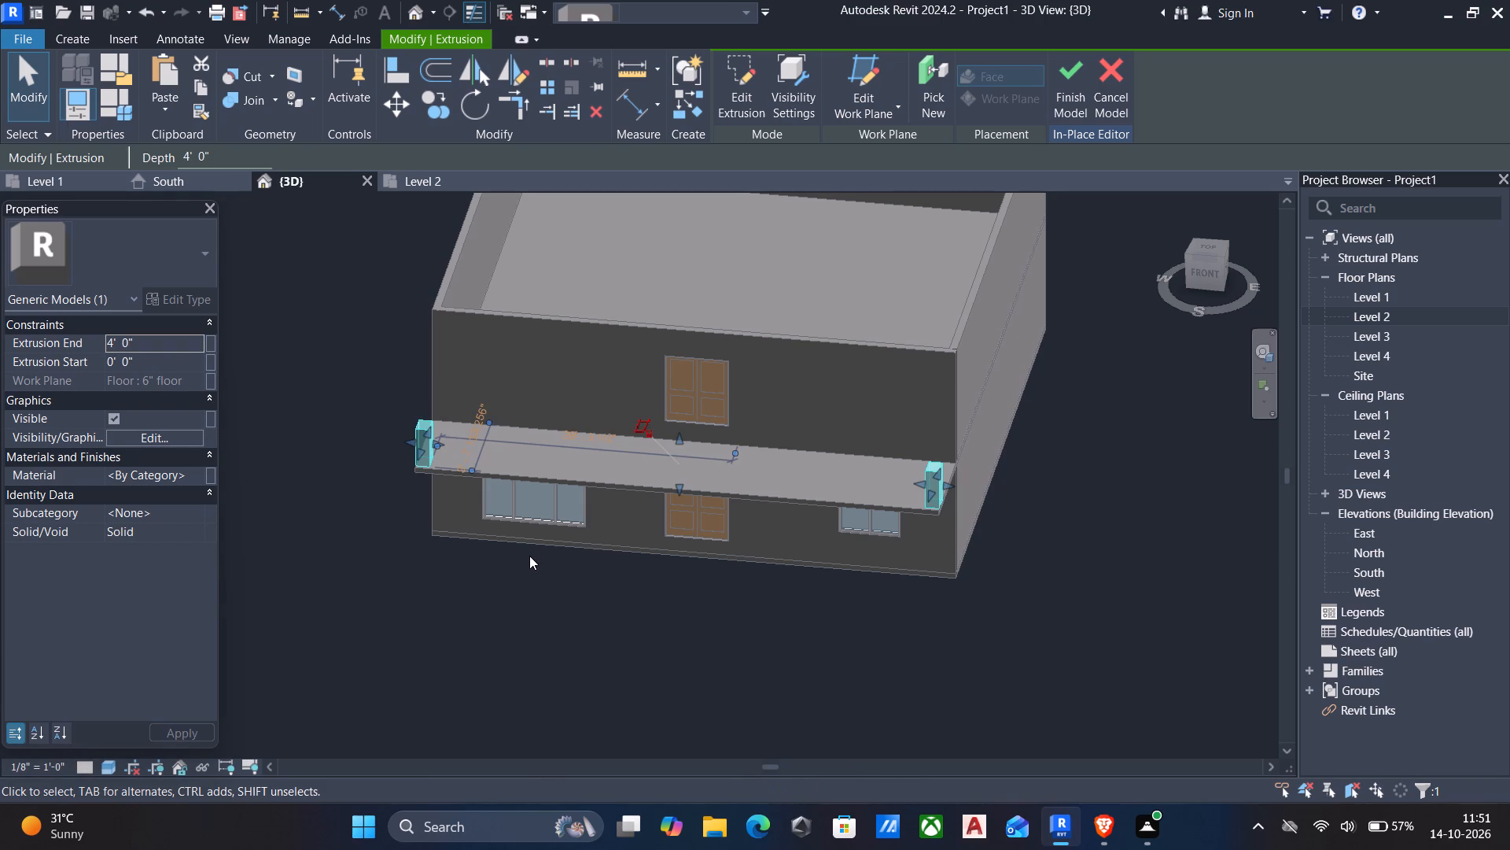
{"action": "key", "text": "Escape"}
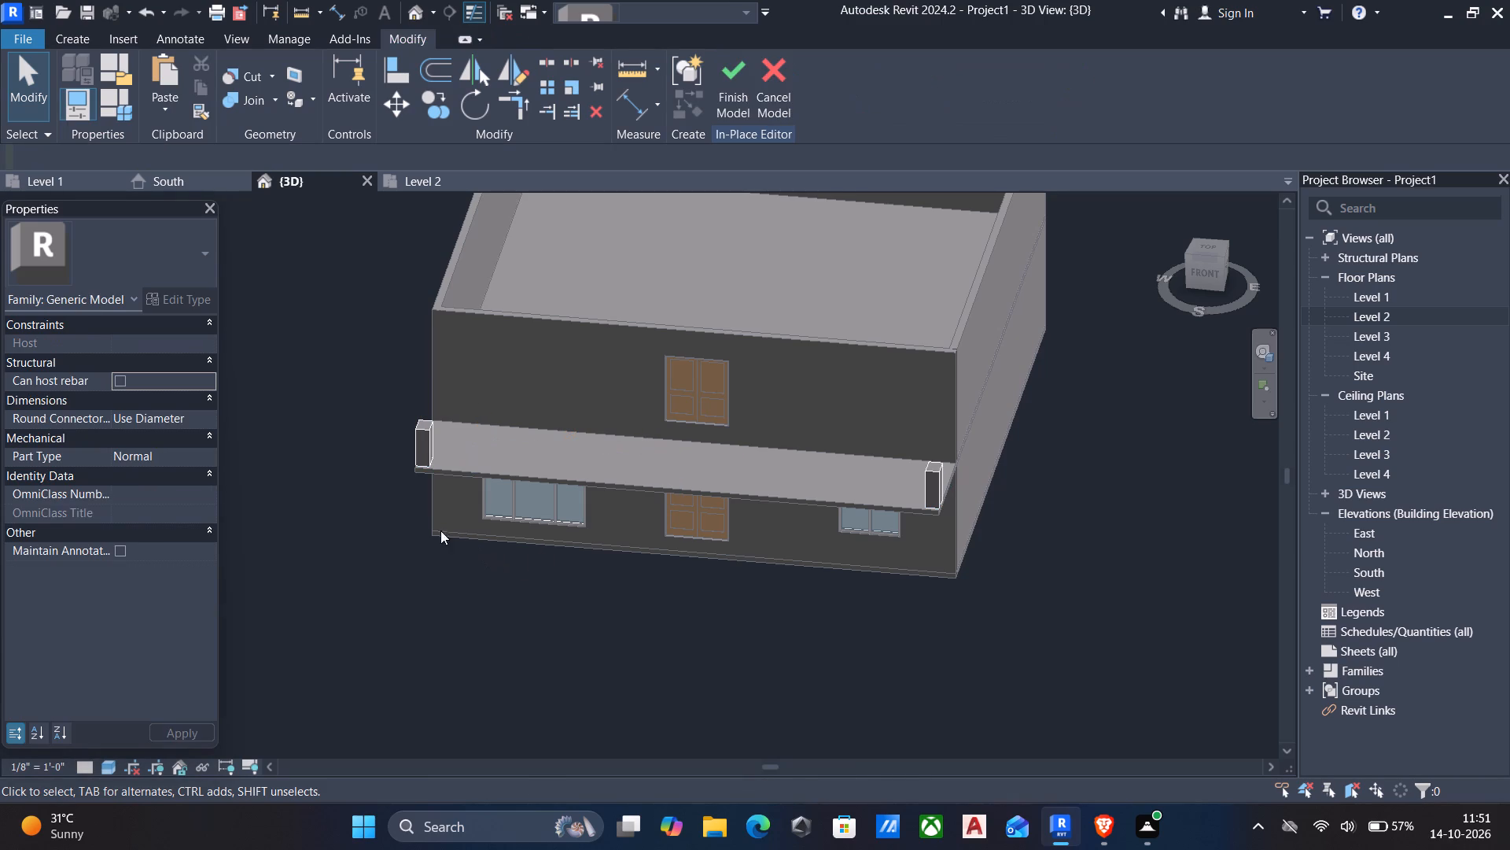
Start a new extrusion and pick the top face of the south-west corner post as its work plane.
{"action": "middle_click_drag", "start_coordinate": [445, 581], "coordinate": [459, 447], "text": "shift"}
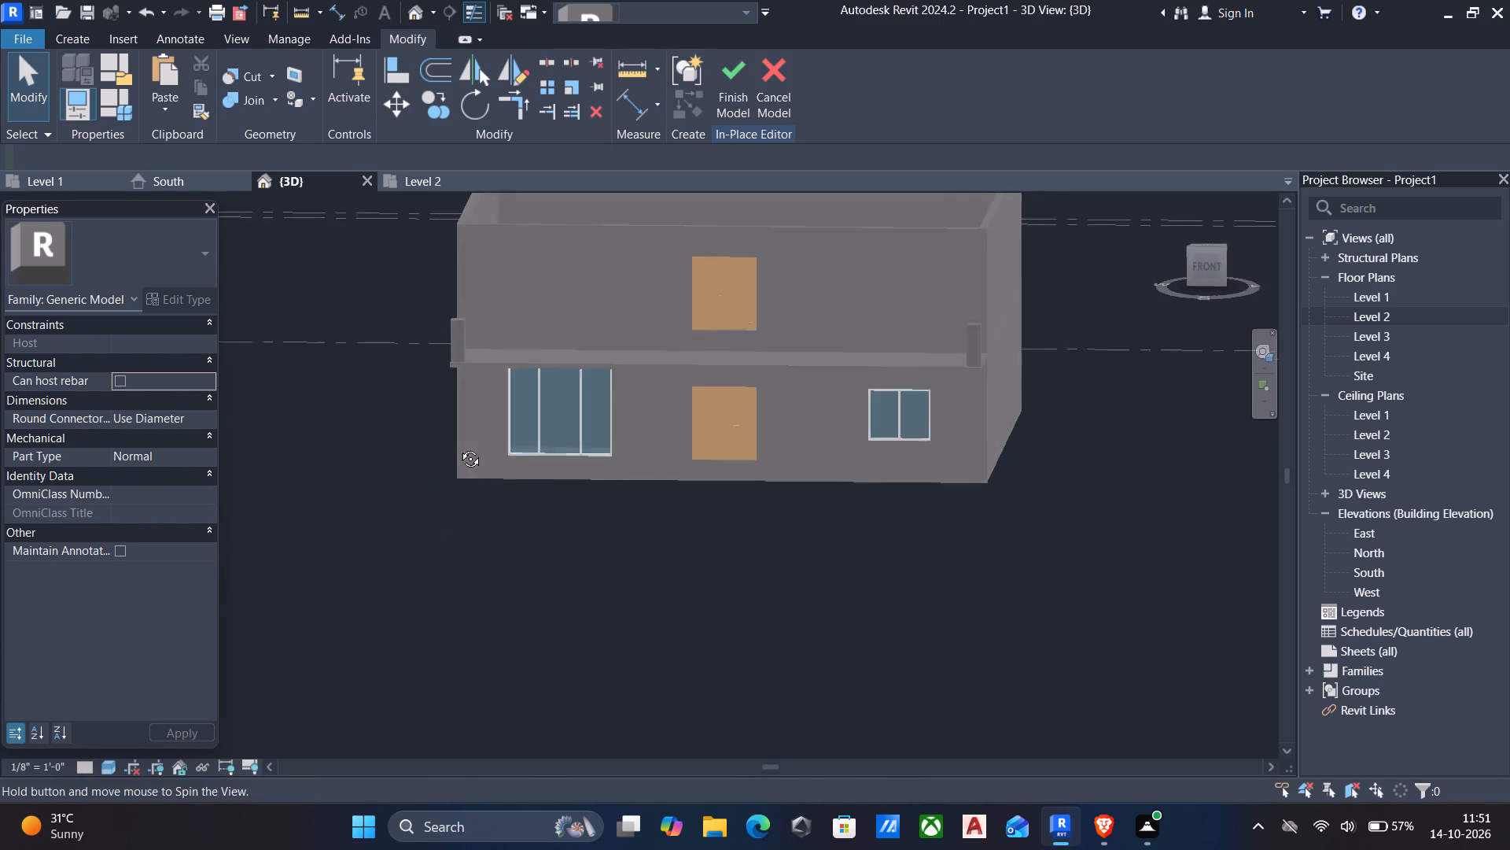
{"action": "middle_click_drag", "start_coordinate": [459, 447], "coordinate": [439, 488], "text": "shift"}
{"action": "scroll", "coordinate": [418, 386], "scroll_direction": "up", "scroll_amount": 5}
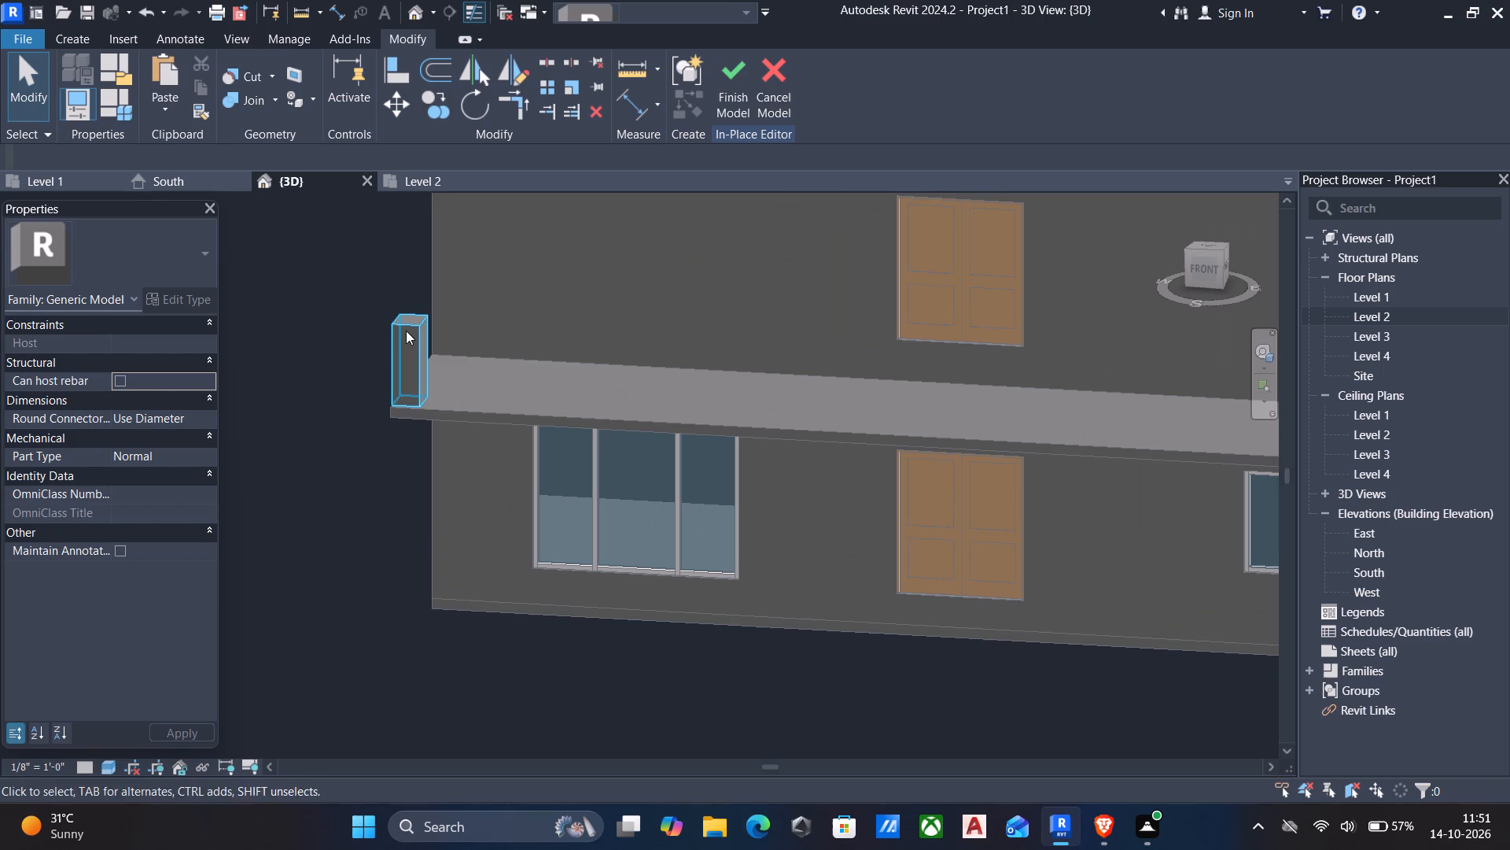
{"action": "left_click", "coordinate": [406, 331]}
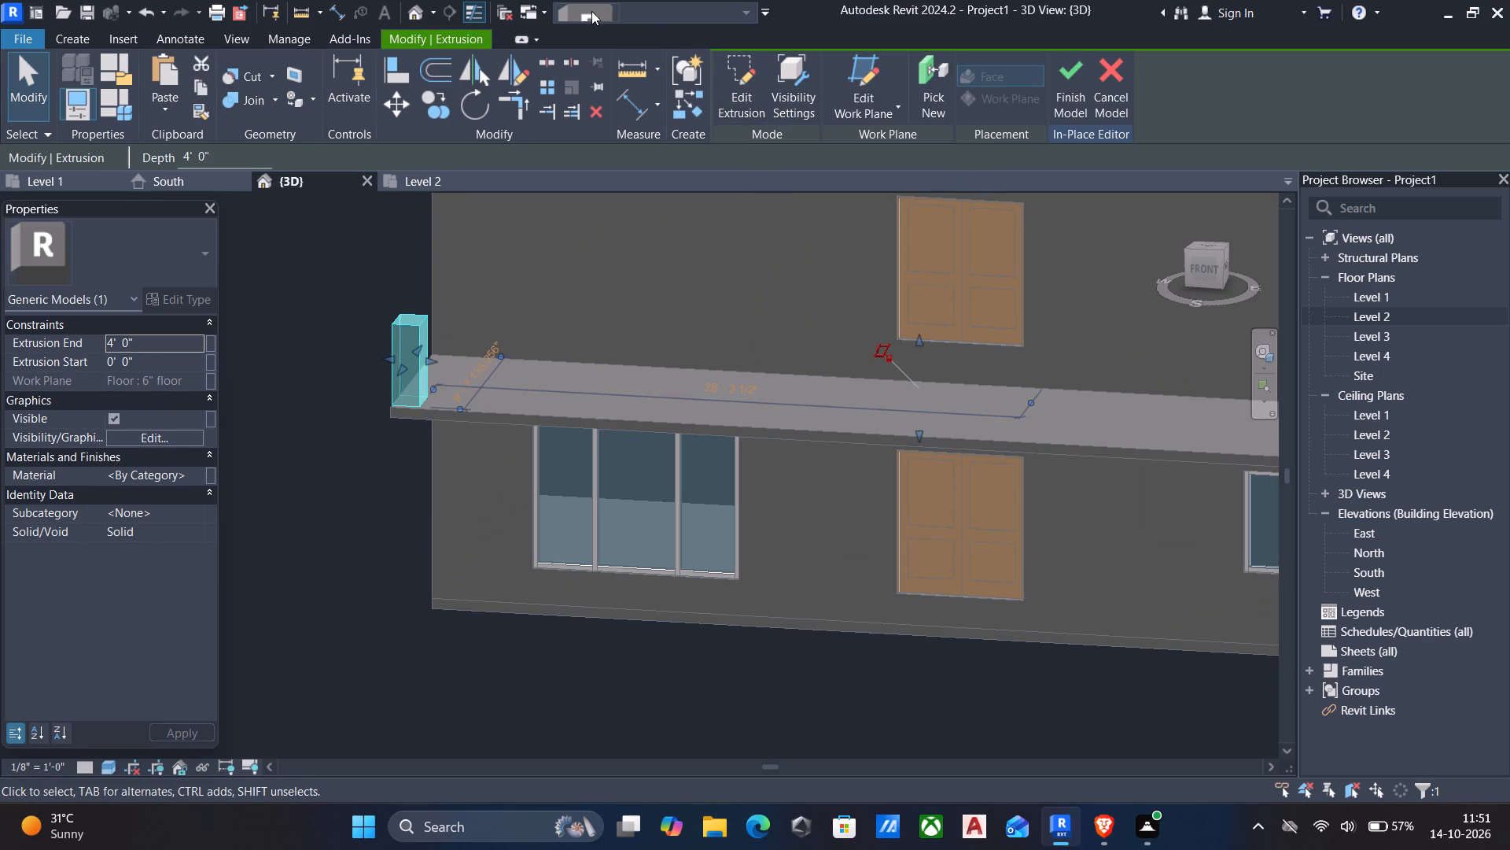
{"action": "left_click", "coordinate": [66, 36]}
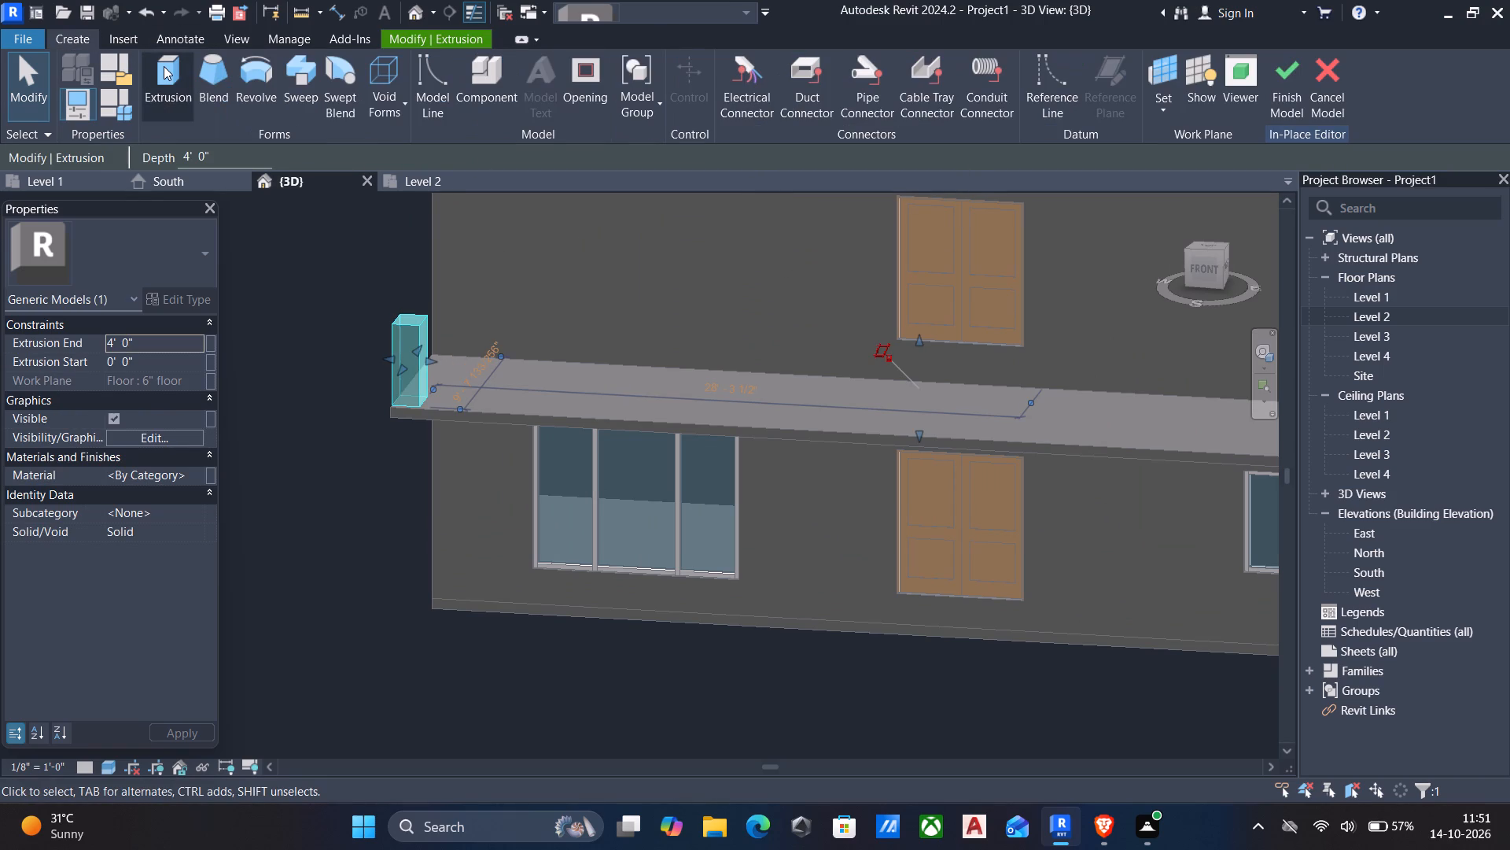
{"action": "left_click", "coordinate": [164, 66]}
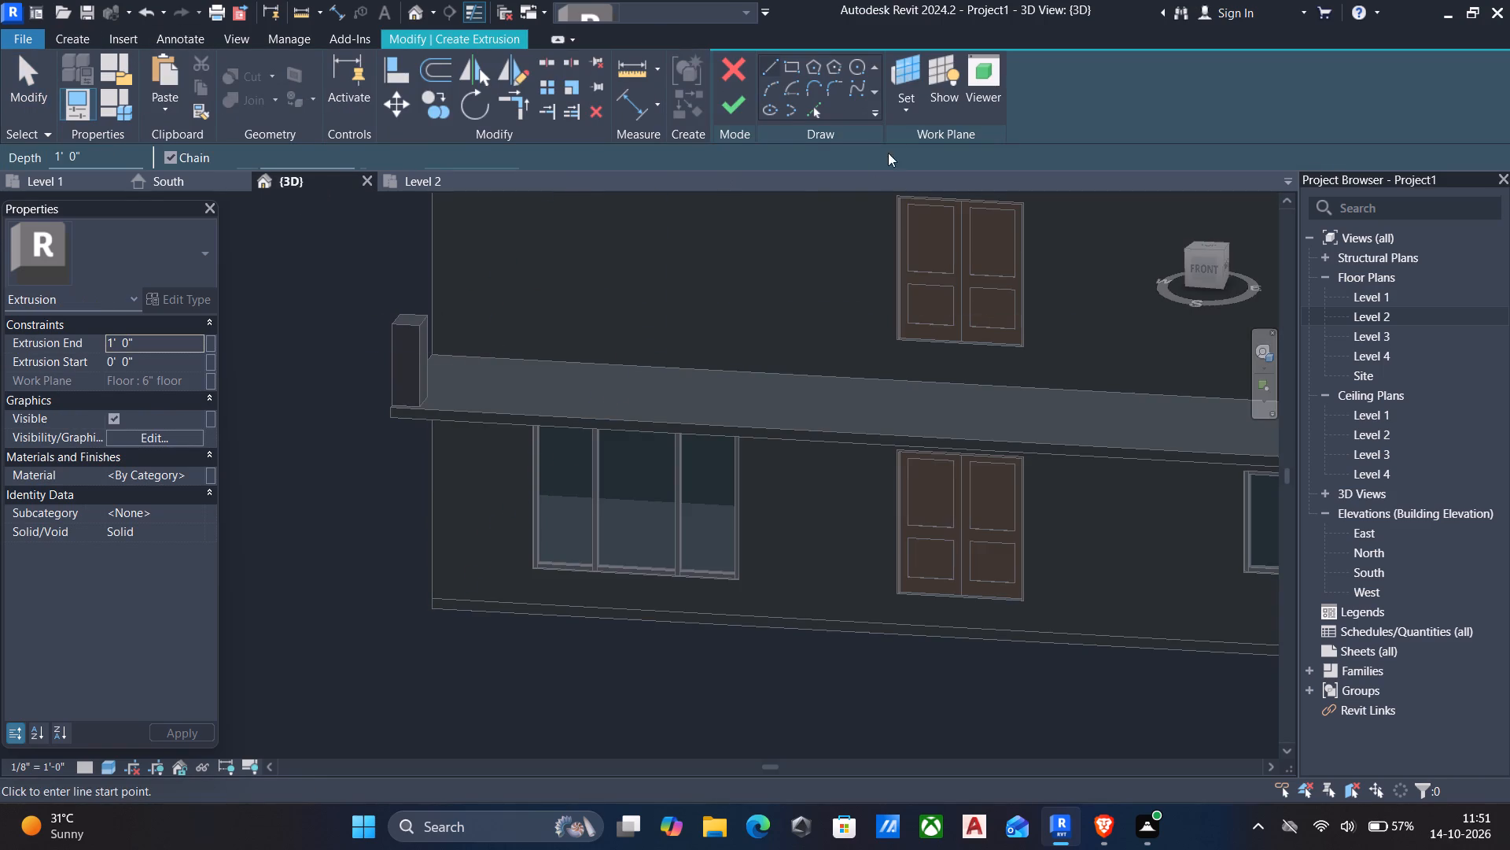
{"action": "left_click", "coordinate": [900, 112]}
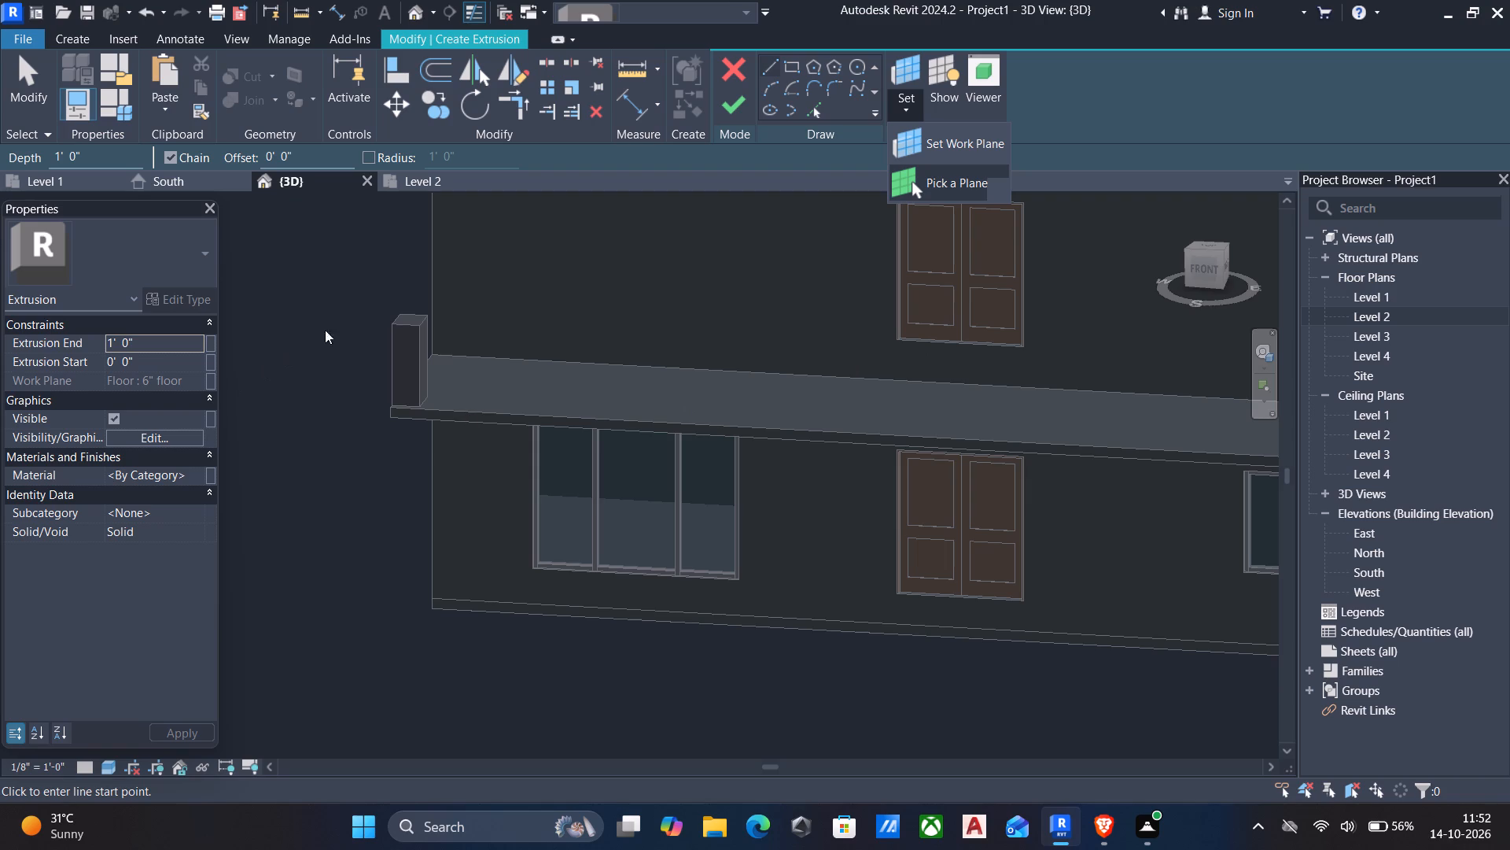
{"action": "left_click", "coordinate": [941, 179]}
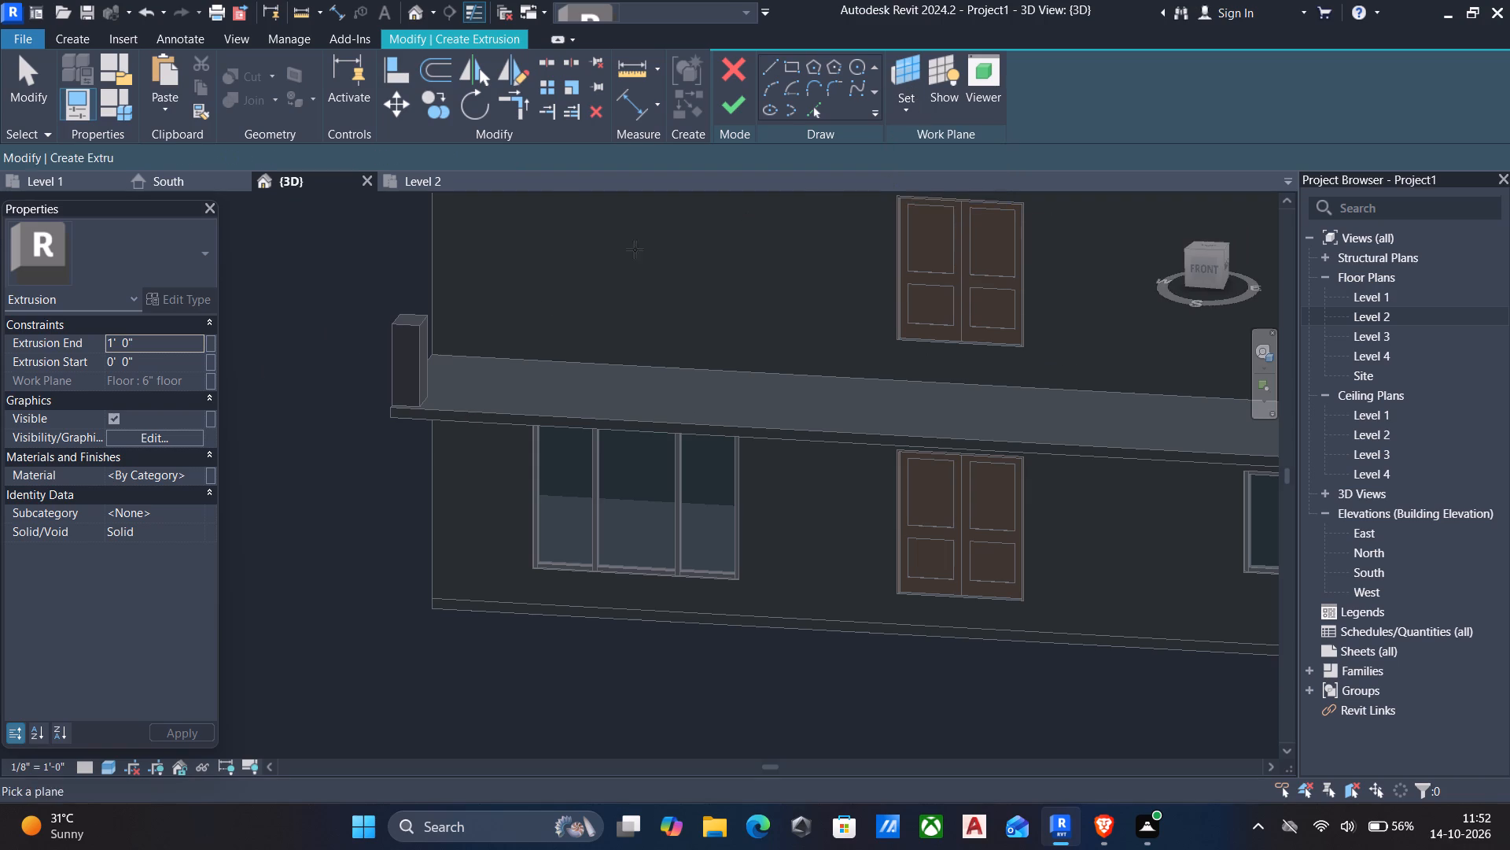
{"action": "scroll", "coordinate": [409, 298], "scroll_direction": "up", "scroll_amount": 5}
{"action": "left_click", "coordinate": [411, 340]}
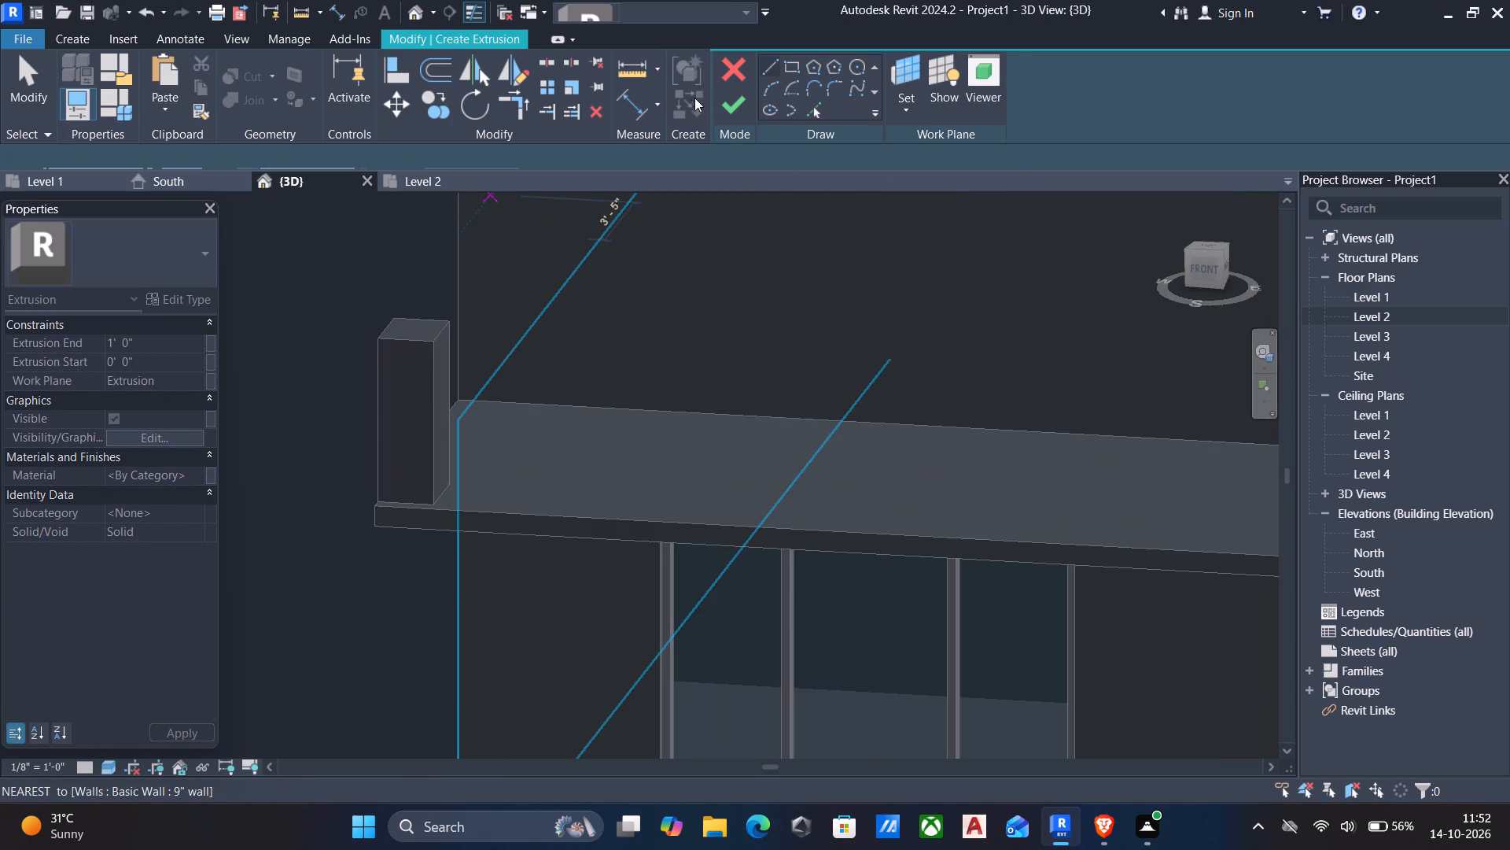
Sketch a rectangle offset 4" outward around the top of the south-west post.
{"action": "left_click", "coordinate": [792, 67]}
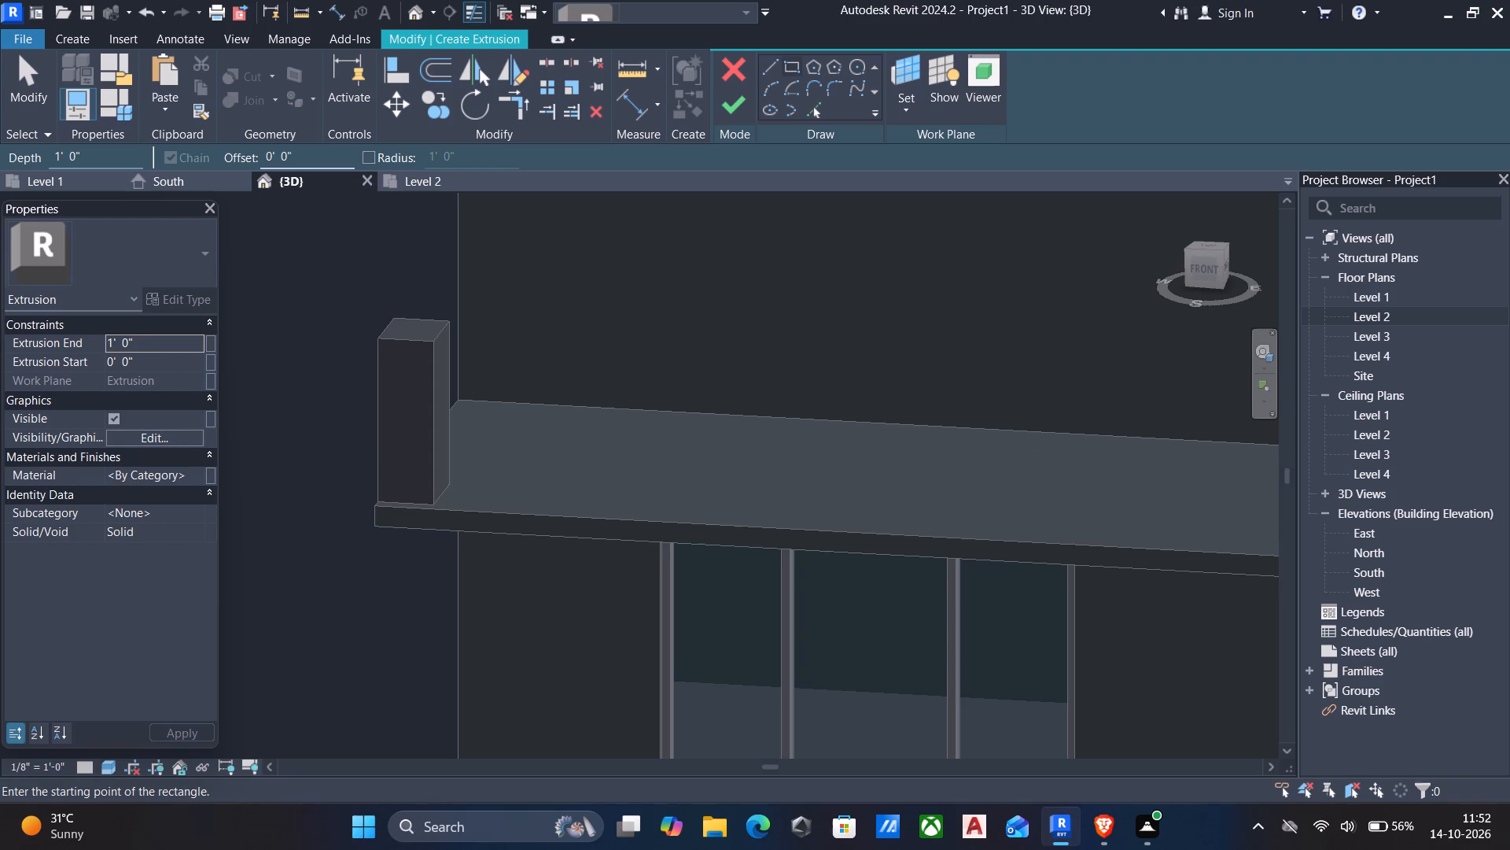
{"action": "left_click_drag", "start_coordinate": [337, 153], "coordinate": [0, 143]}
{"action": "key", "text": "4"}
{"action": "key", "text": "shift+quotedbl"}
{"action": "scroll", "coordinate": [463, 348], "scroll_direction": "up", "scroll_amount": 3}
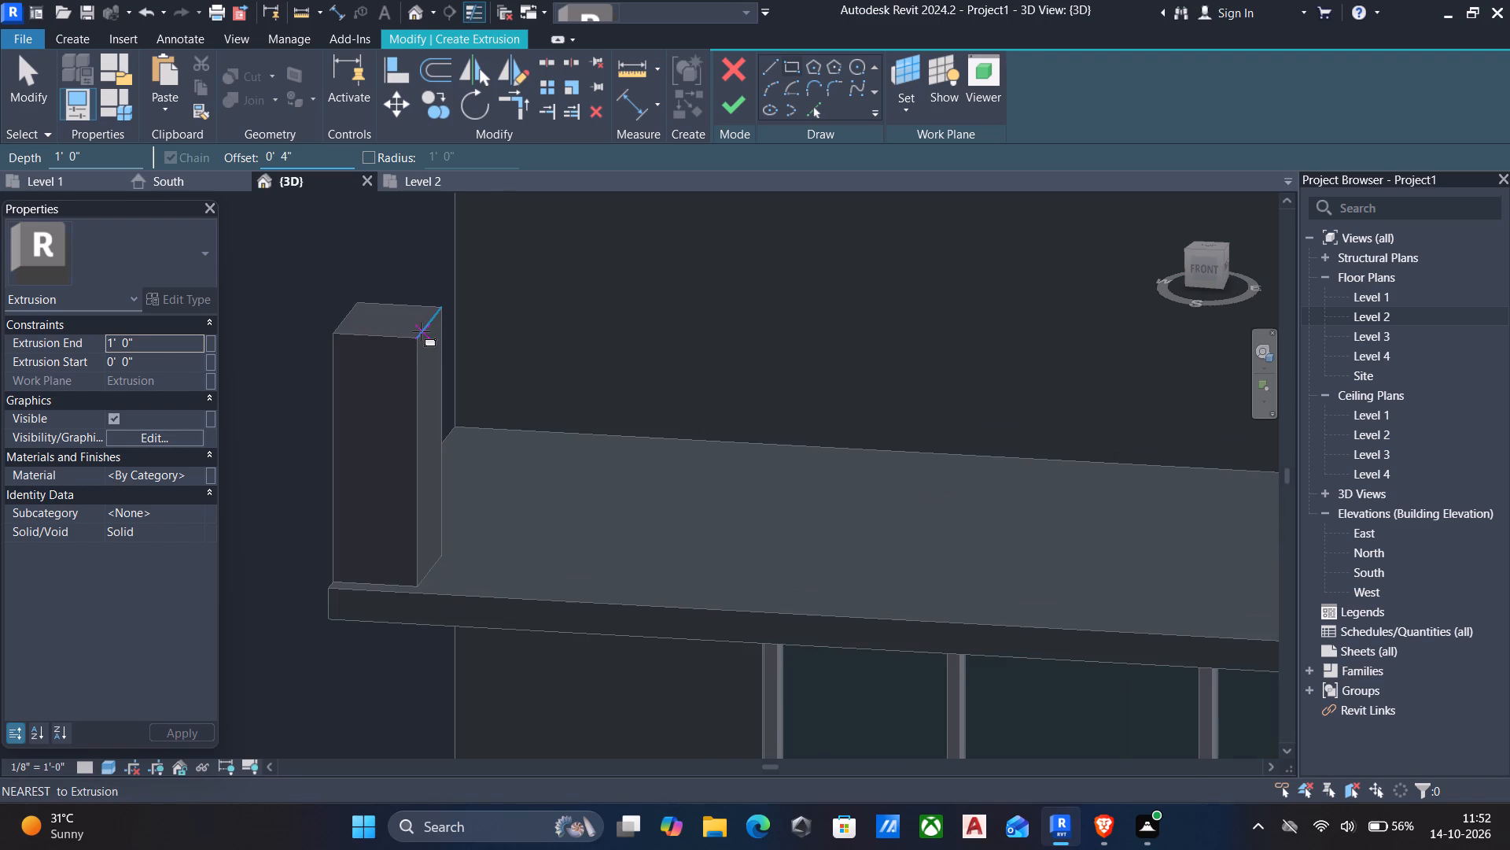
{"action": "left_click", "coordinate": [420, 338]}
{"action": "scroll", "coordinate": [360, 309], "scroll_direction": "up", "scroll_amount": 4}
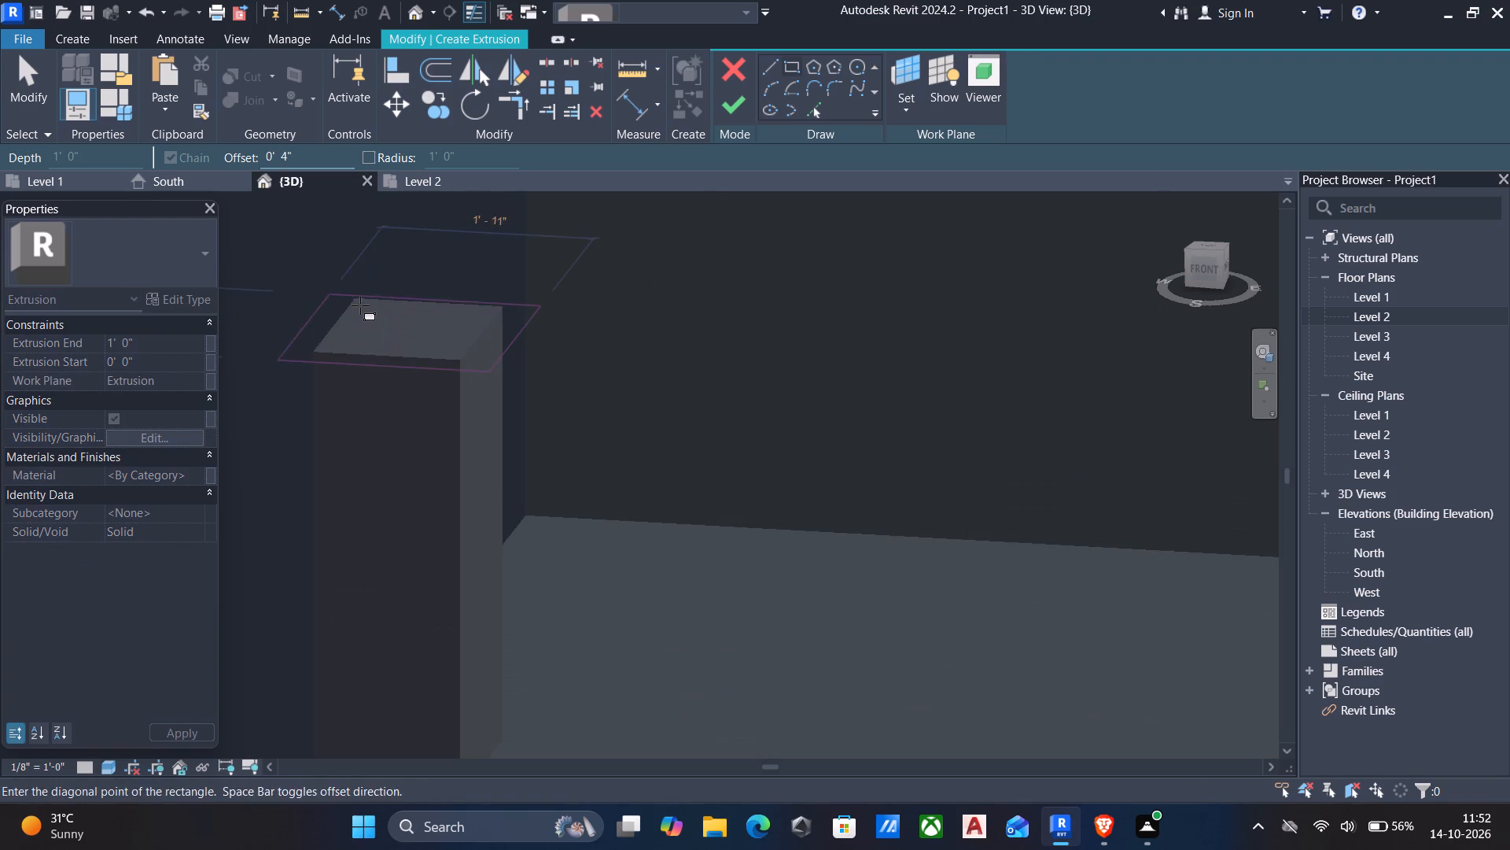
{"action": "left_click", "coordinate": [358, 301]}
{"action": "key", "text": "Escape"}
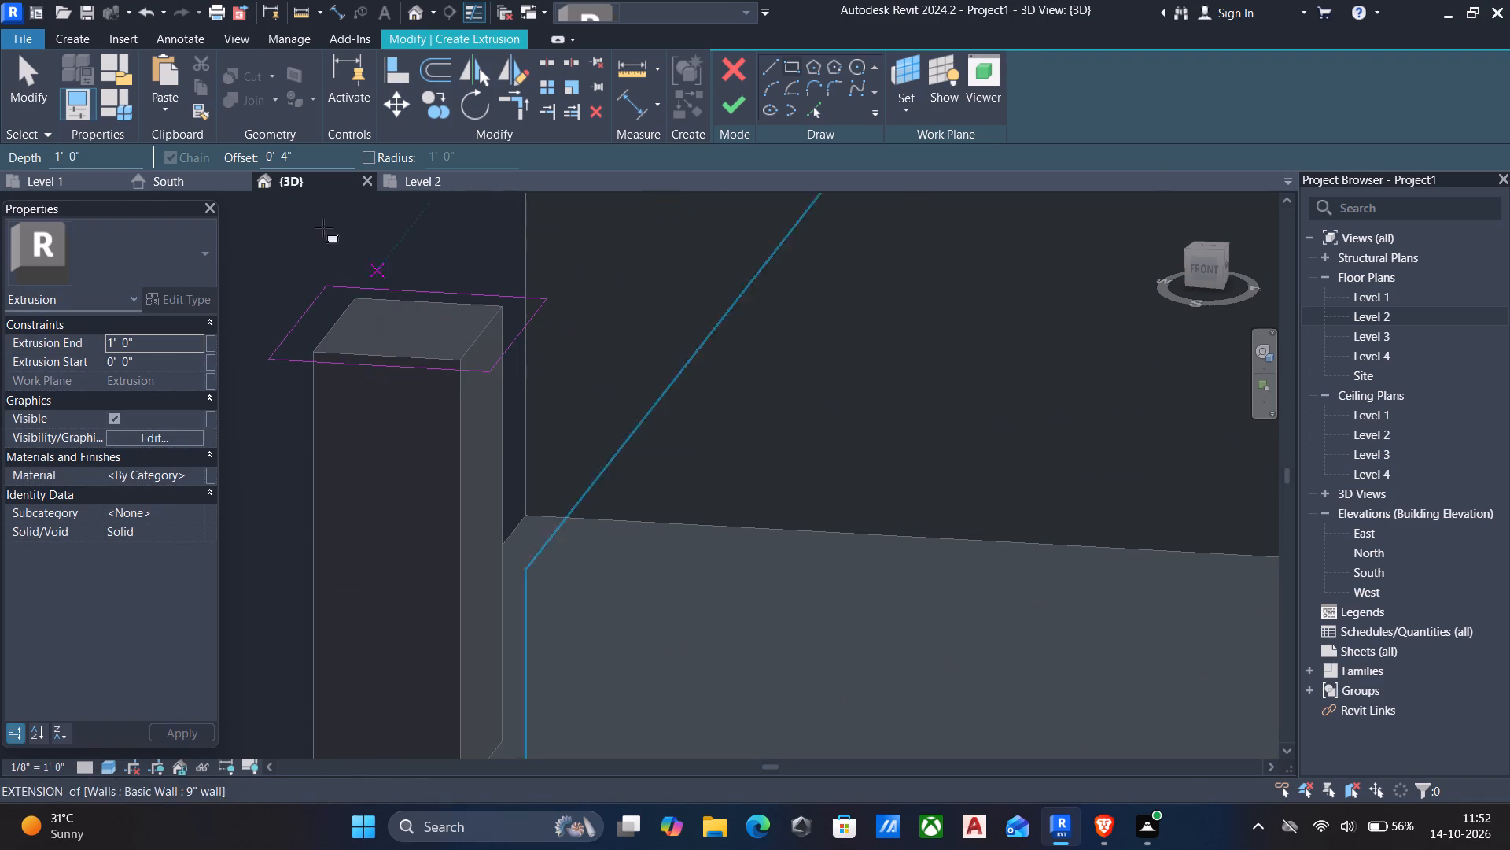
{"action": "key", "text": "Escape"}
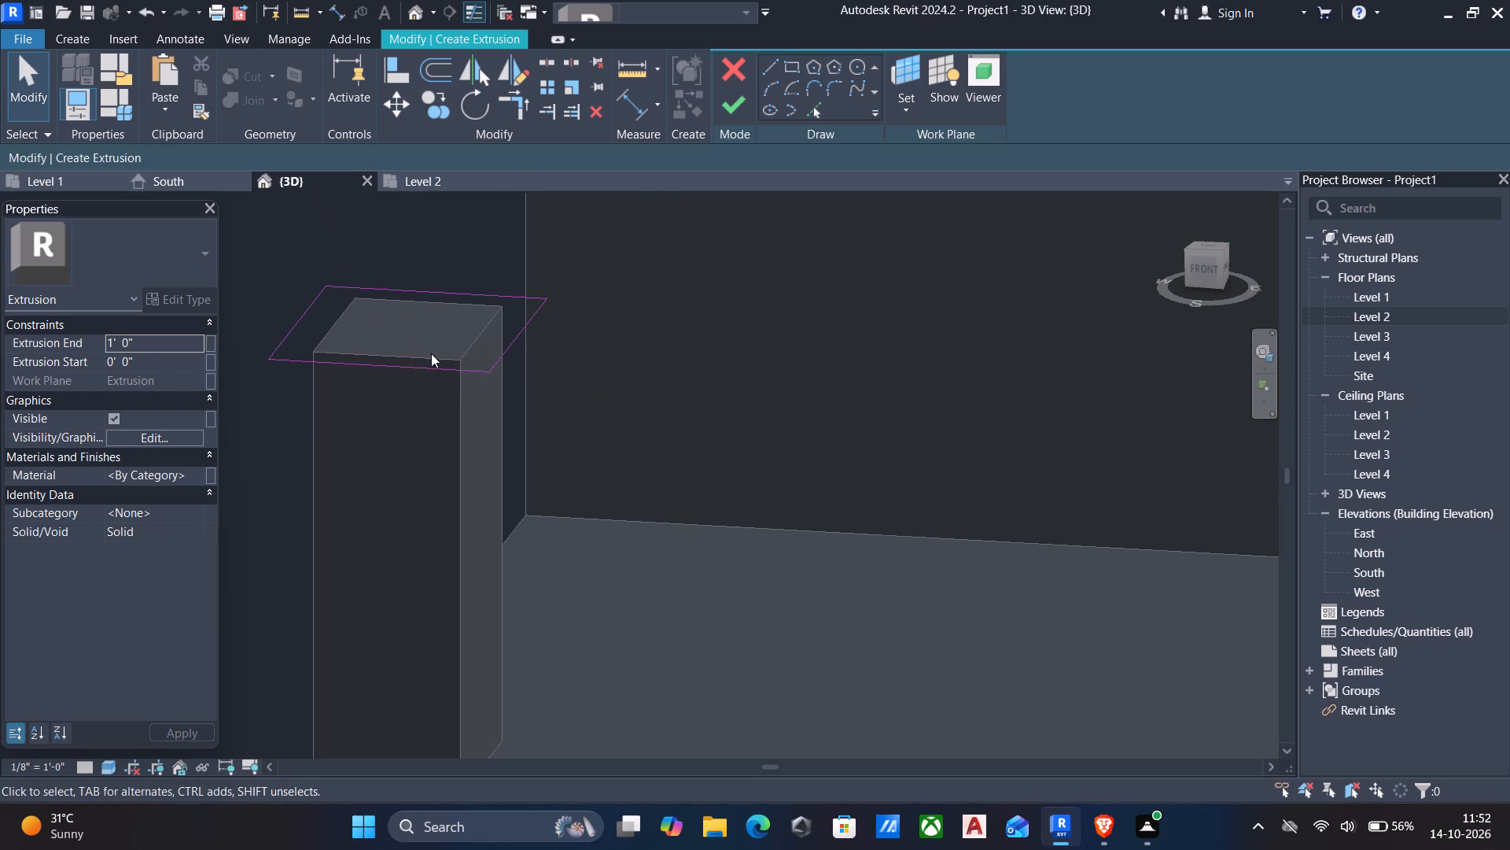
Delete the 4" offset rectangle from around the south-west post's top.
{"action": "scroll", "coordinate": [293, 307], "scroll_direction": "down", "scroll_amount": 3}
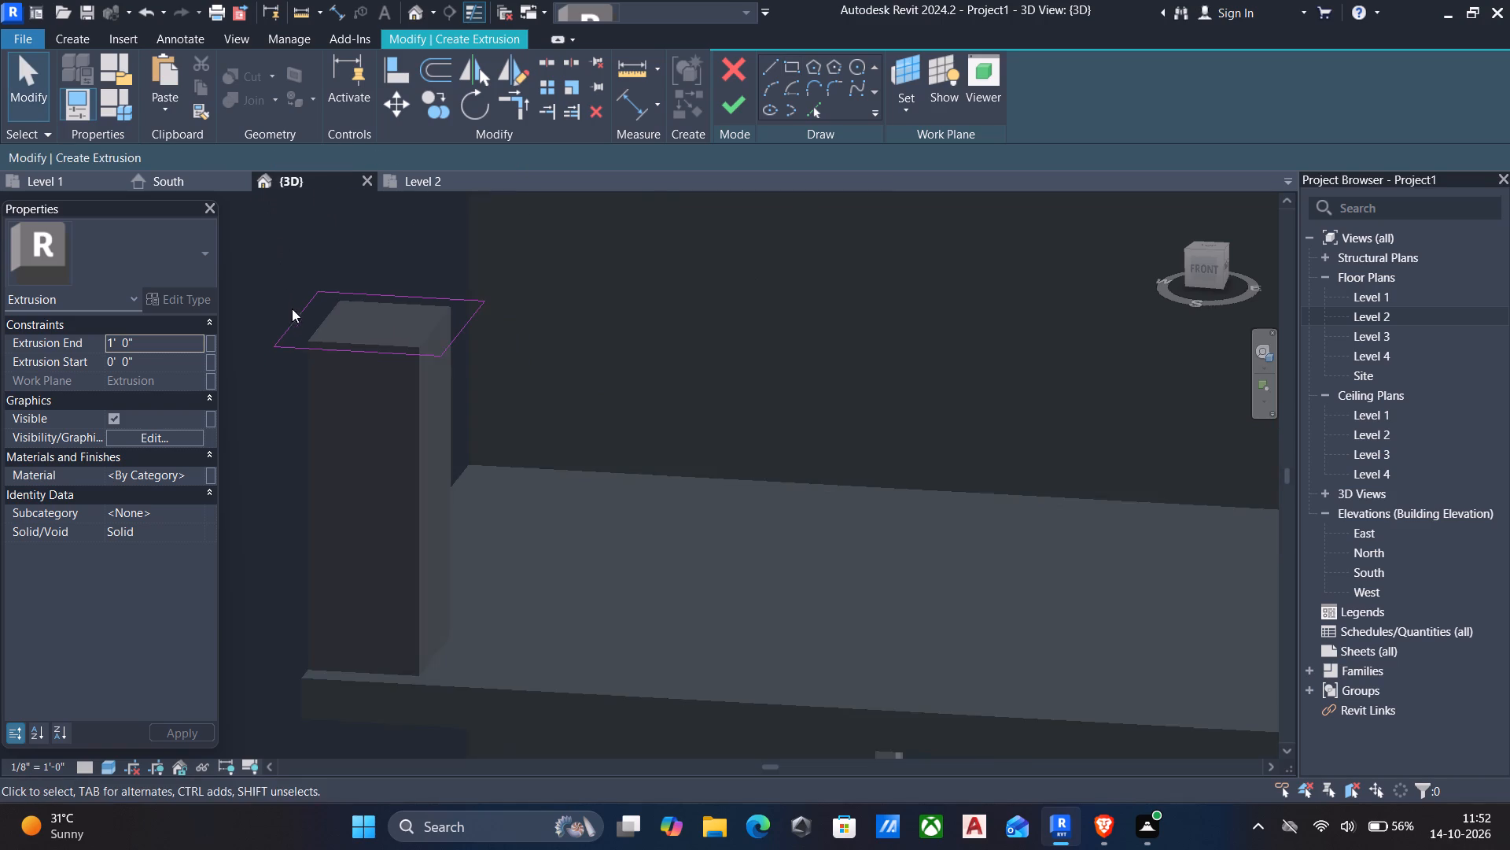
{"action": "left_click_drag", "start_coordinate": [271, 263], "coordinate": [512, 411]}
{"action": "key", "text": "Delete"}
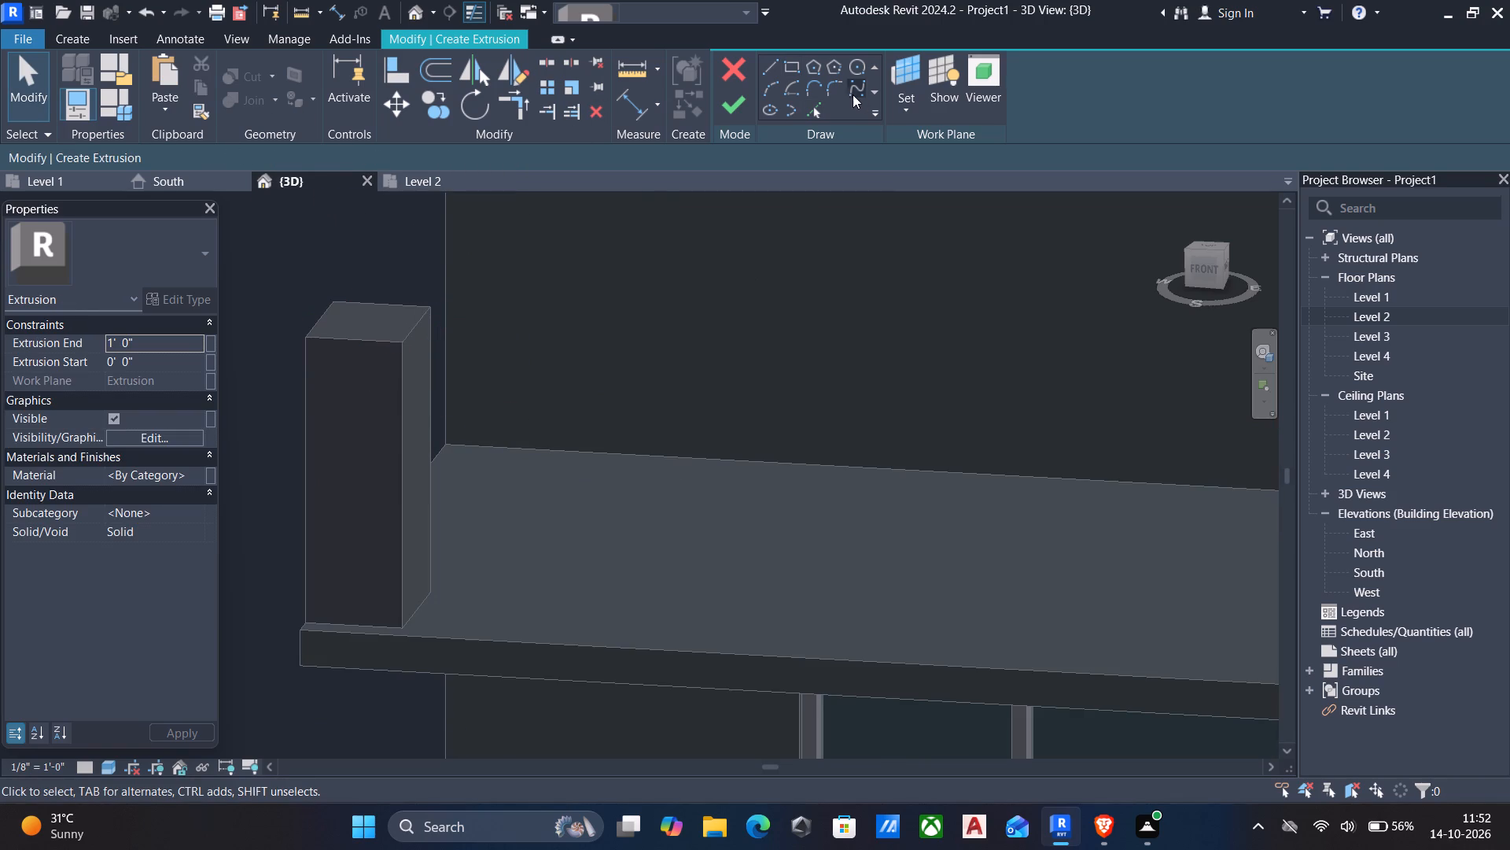
Sketch a cap rectangle offset 2" outward around the top of the south-west post, using opposite corners of the post.
{"action": "left_click", "coordinate": [786, 62]}
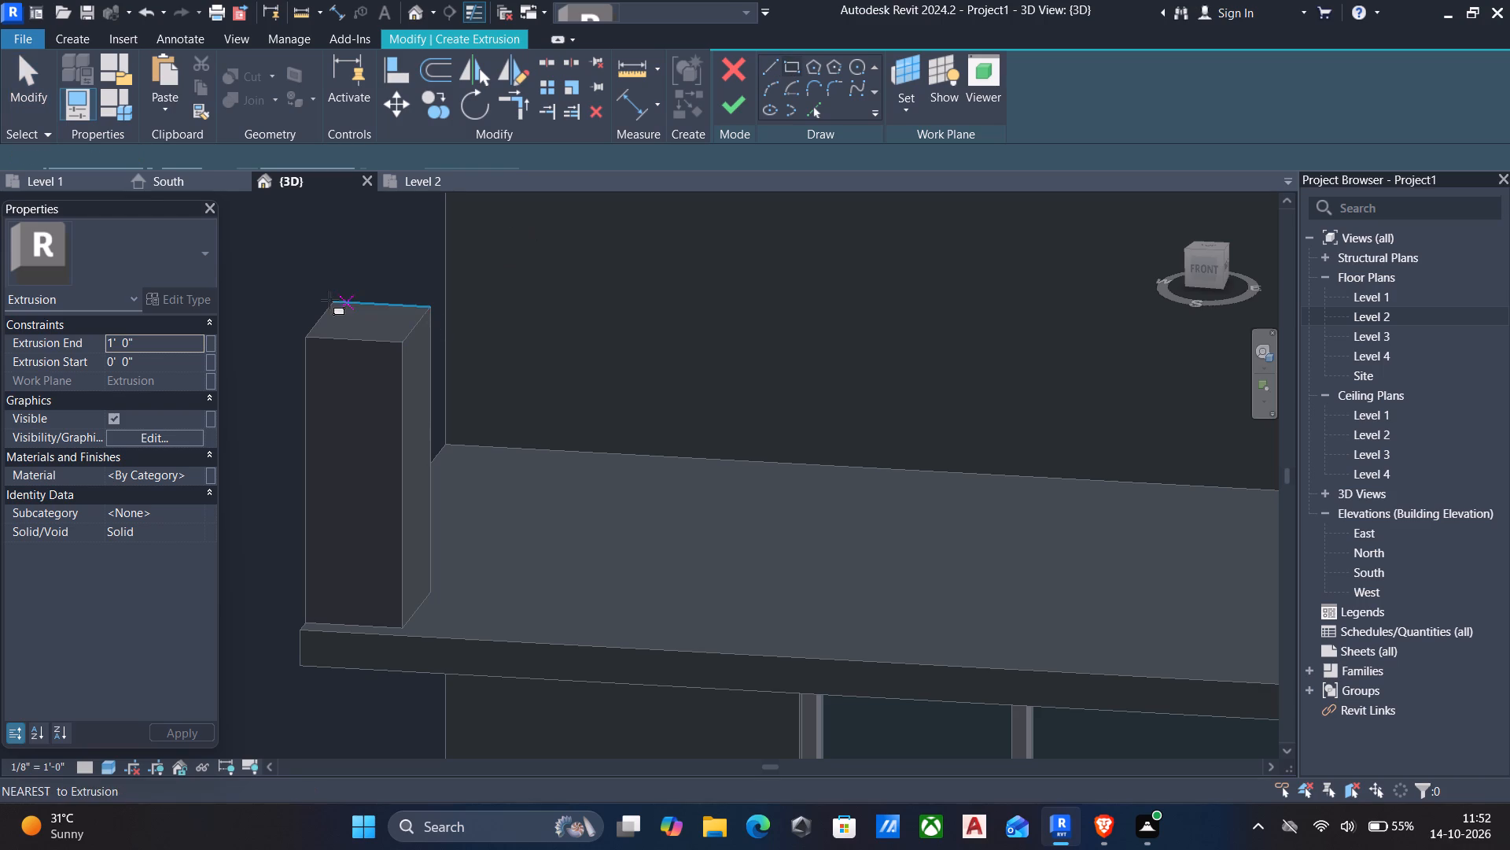
{"action": "left_click_drag", "start_coordinate": [318, 160], "coordinate": [181, 155]}
{"action": "key", "text": "2"}
{"action": "key", "text": "shift+quotedbl"}
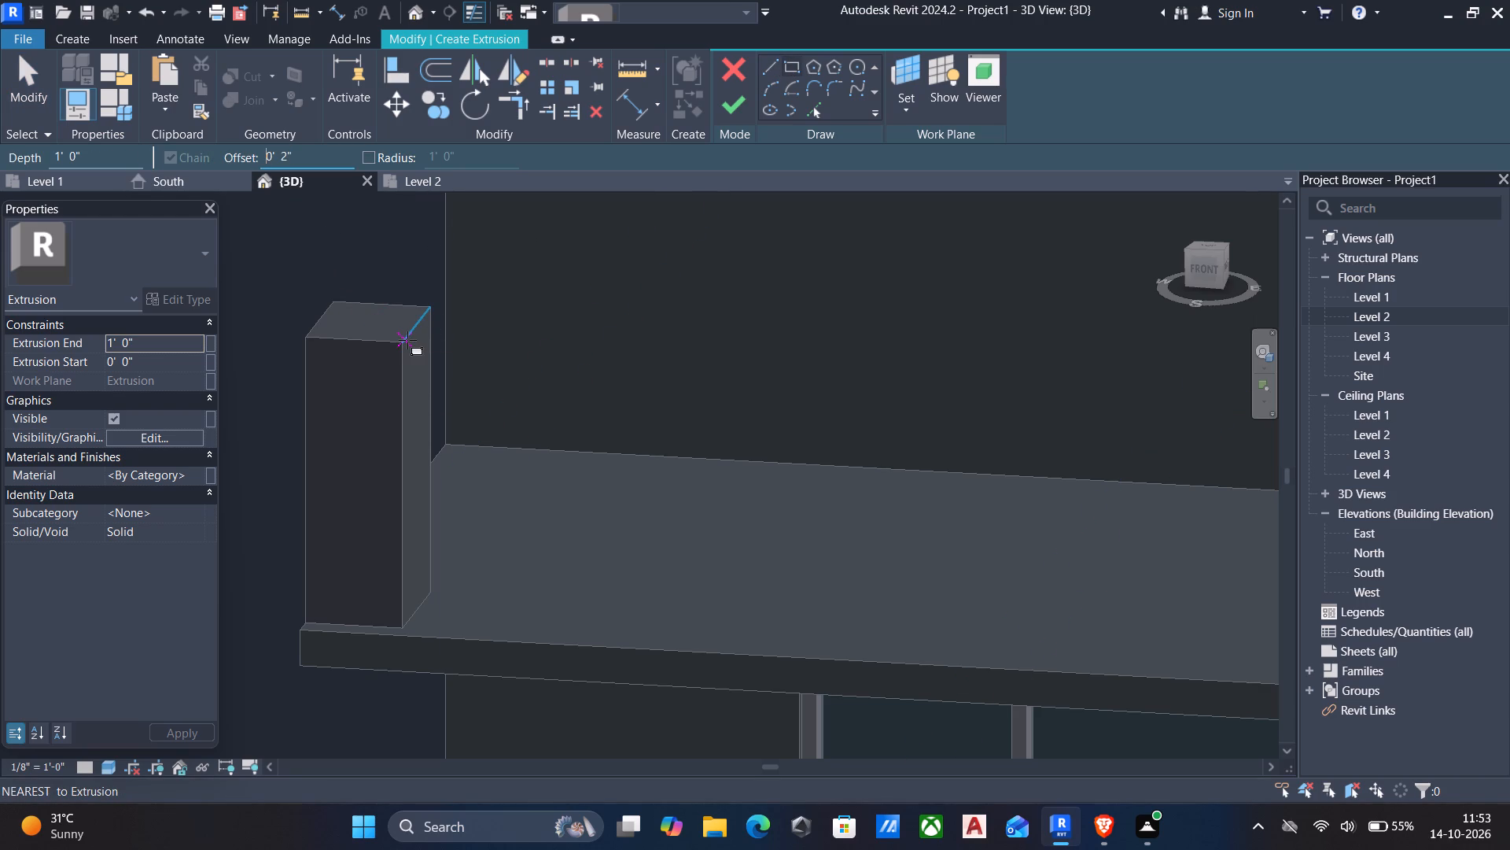
{"action": "scroll", "coordinate": [409, 343], "scroll_direction": "up", "scroll_amount": 3}
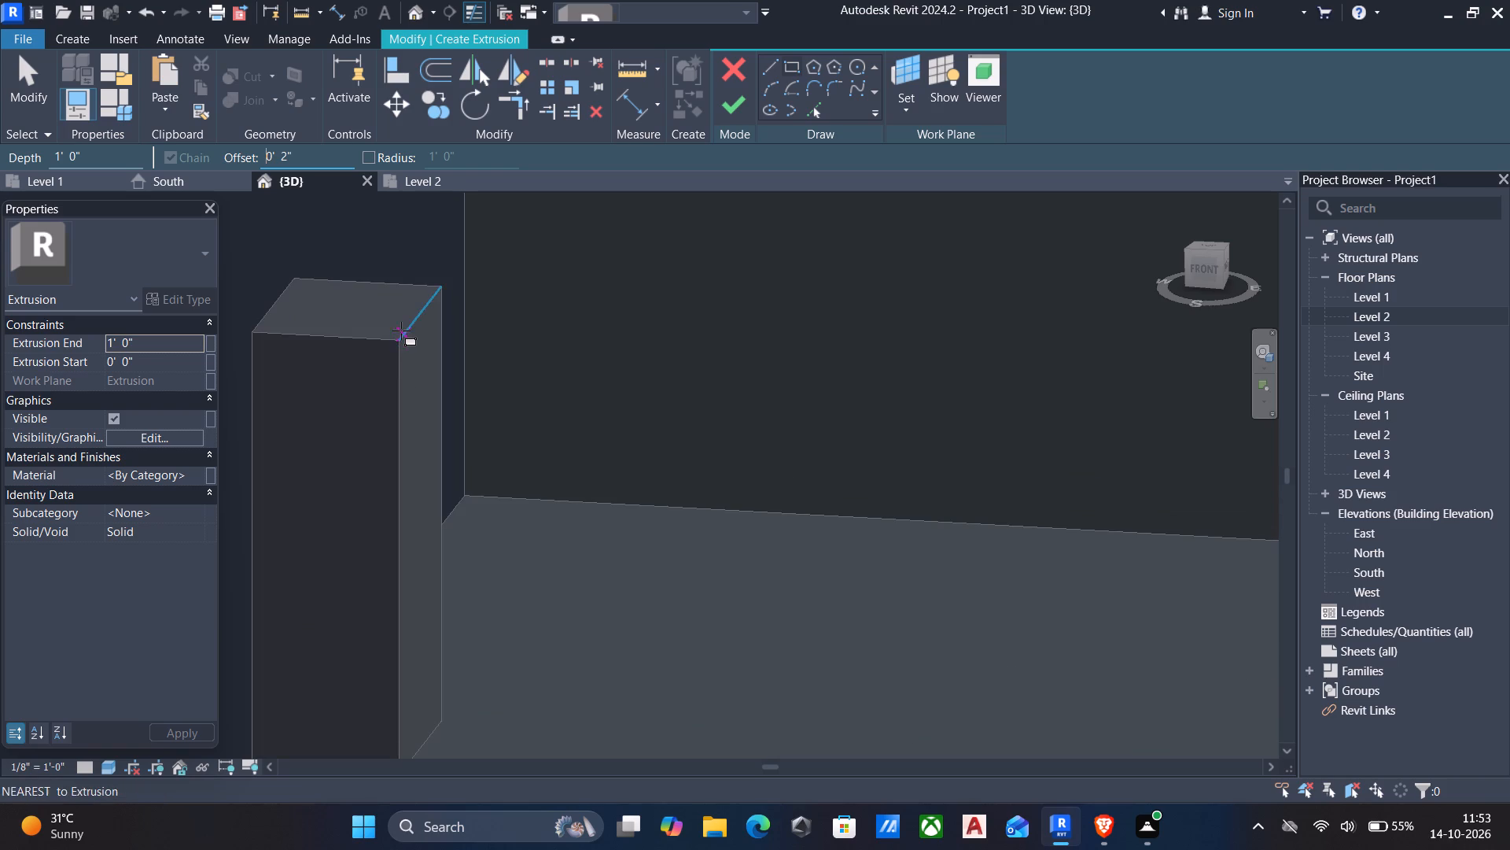
{"action": "left_click", "coordinate": [395, 341]}
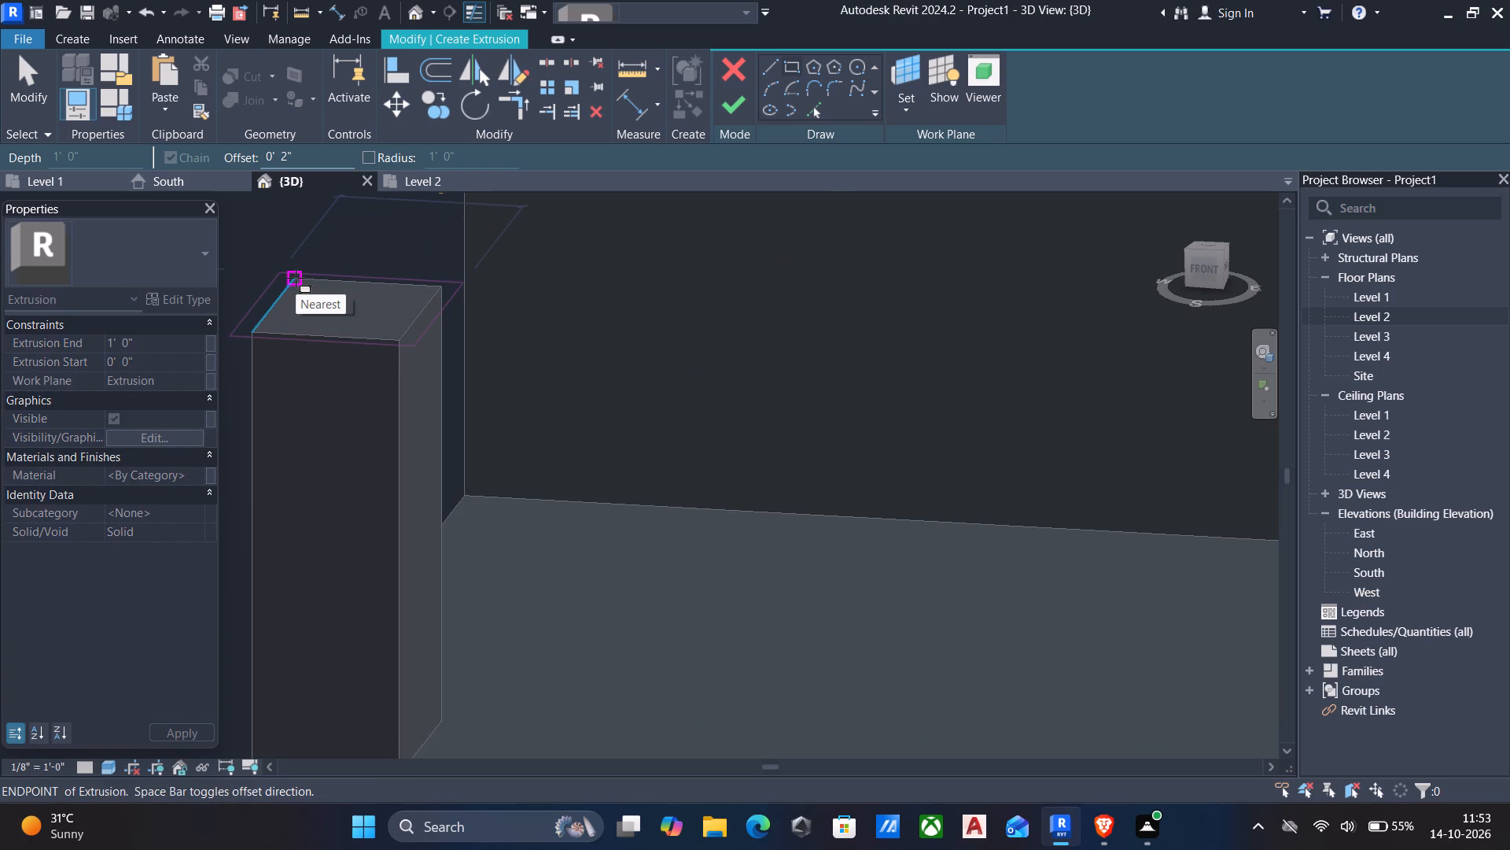
{"action": "left_click", "coordinate": [296, 278]}
{"action": "scroll", "coordinate": [324, 327], "scroll_direction": "down", "scroll_amount": 4}
{"action": "key", "text": "Escape"}
Sketch a matching cap rectangle, about 1'-8" by 2'-2" with the 2" offset, around the top of the south-east post.
{"action": "scroll", "coordinate": [361, 353], "scroll_direction": "down", "scroll_amount": 4}
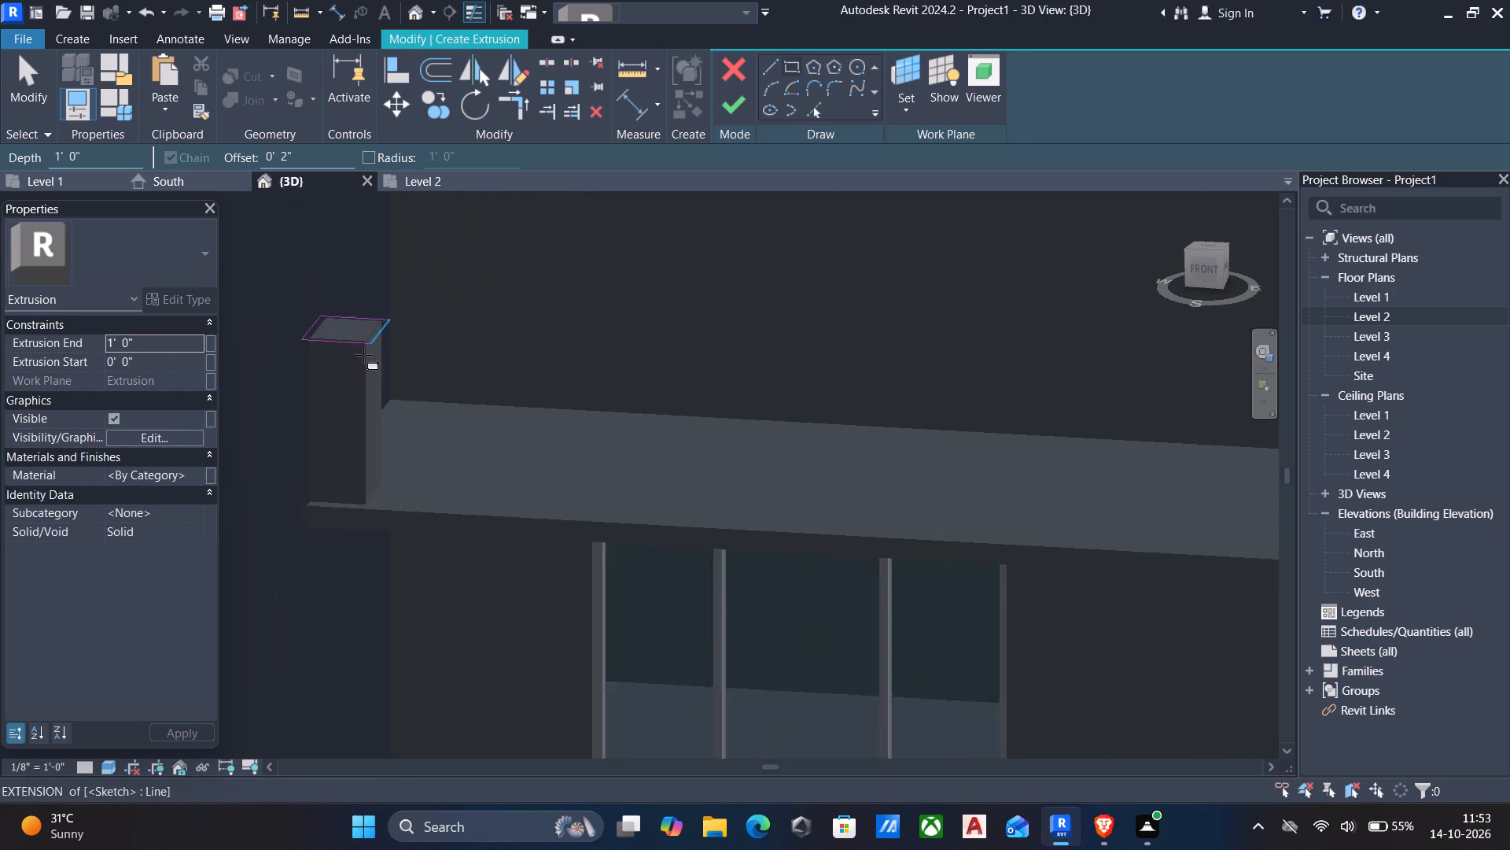
{"action": "middle_click_drag", "start_coordinate": [536, 385], "coordinate": [247, 348]}
{"action": "scroll", "coordinate": [245, 348], "scroll_direction": "down", "scroll_amount": 6}
{"action": "scroll", "coordinate": [984, 378], "scroll_direction": "up", "scroll_amount": 5}
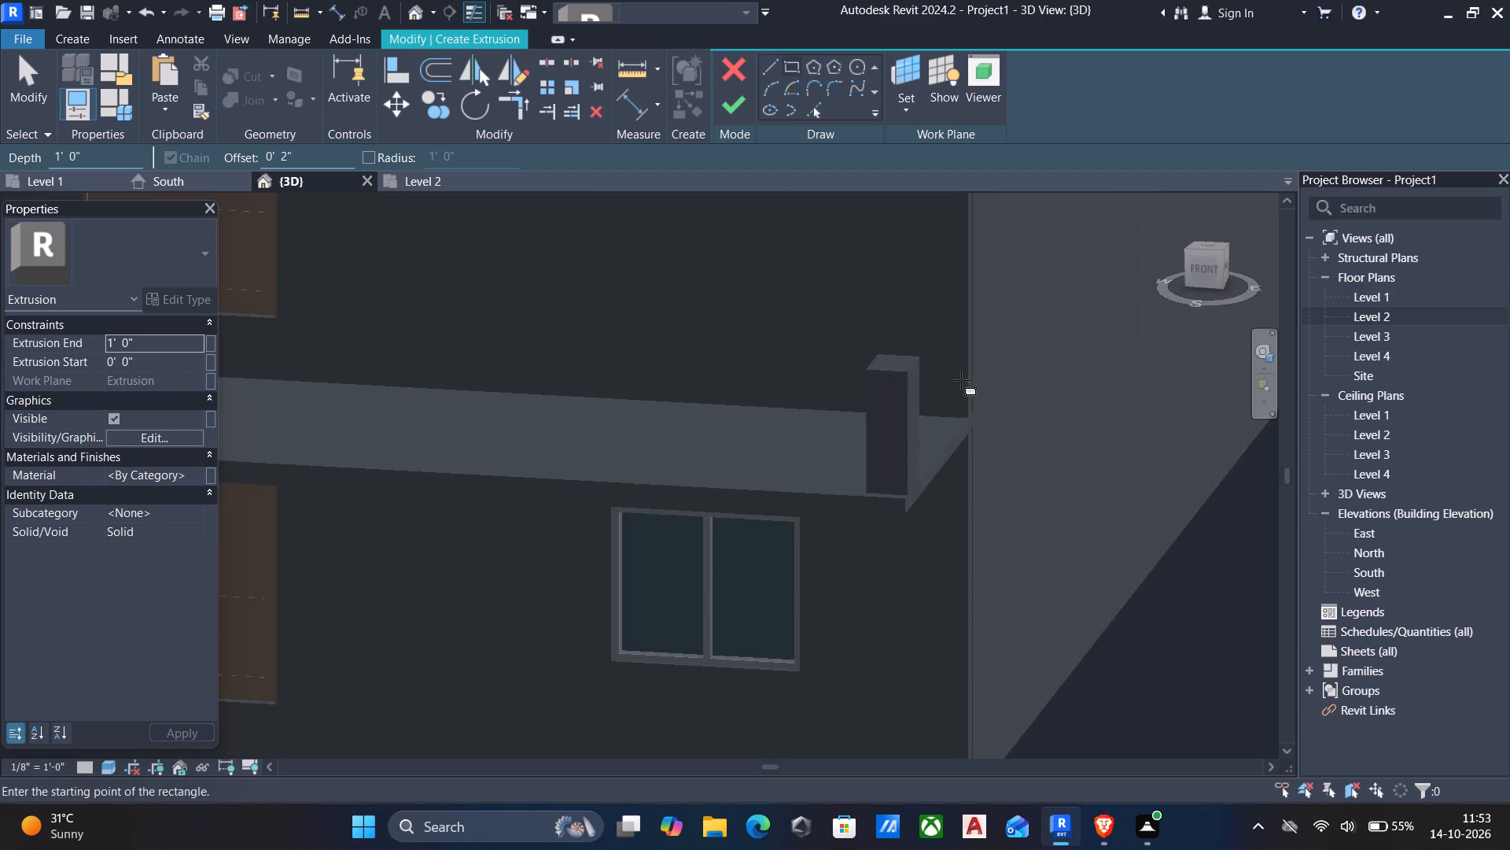
{"action": "left_click", "coordinate": [901, 373]}
{"action": "scroll", "coordinate": [876, 356], "scroll_direction": "up", "scroll_amount": 5}
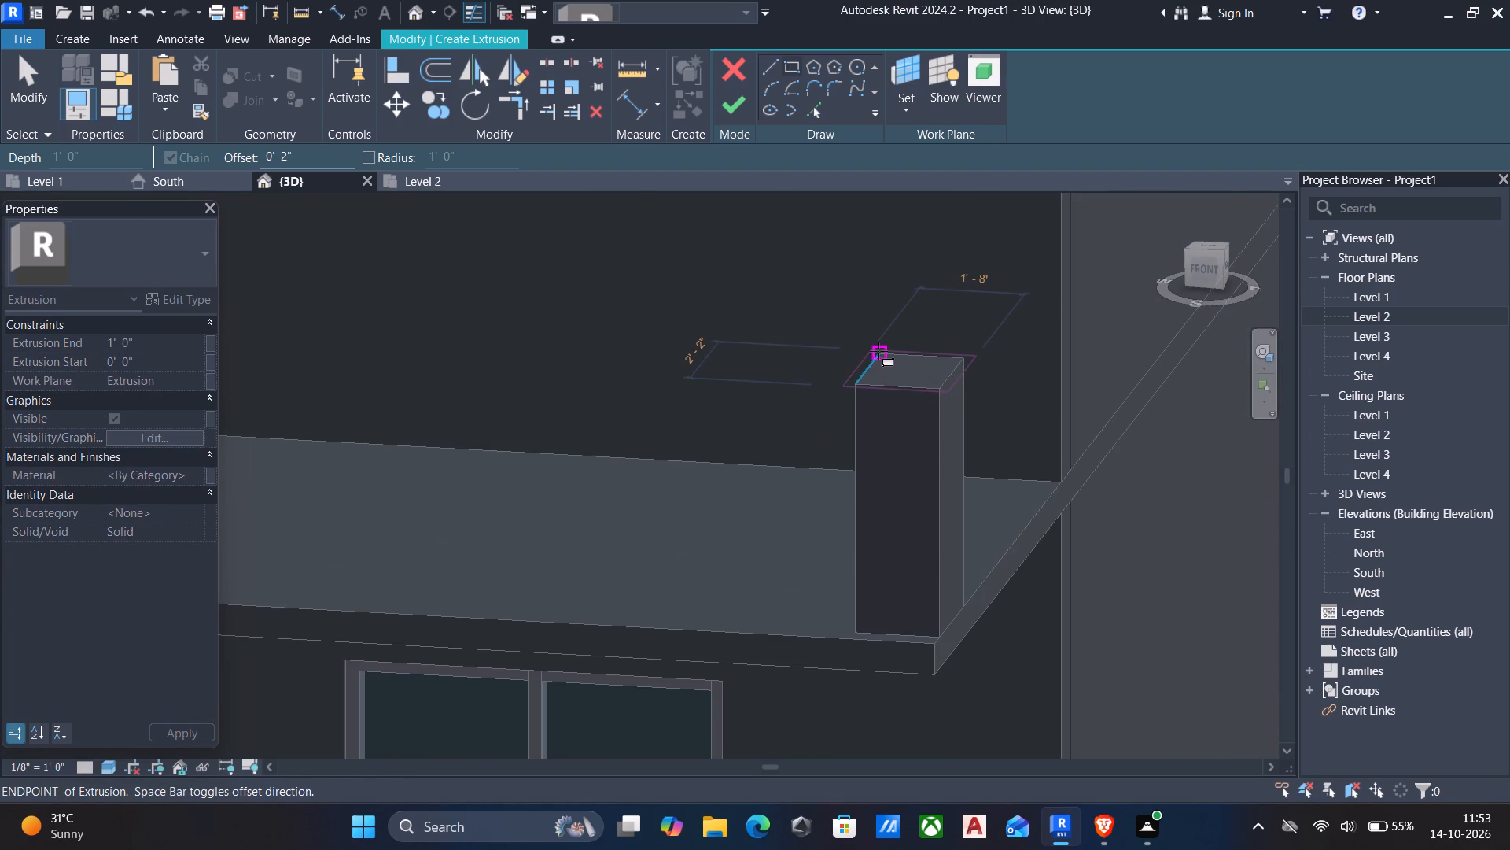
{"action": "left_click", "coordinate": [878, 351]}
{"action": "key", "text": "Escape"}
{"action": "scroll", "coordinate": [854, 366], "scroll_direction": "down", "scroll_amount": 6}
{"action": "middle_click_drag", "start_coordinate": [768, 379], "coordinate": [900, 370]}
{"action": "scroll", "coordinate": [891, 369], "scroll_direction": "down", "scroll_amount": 4}
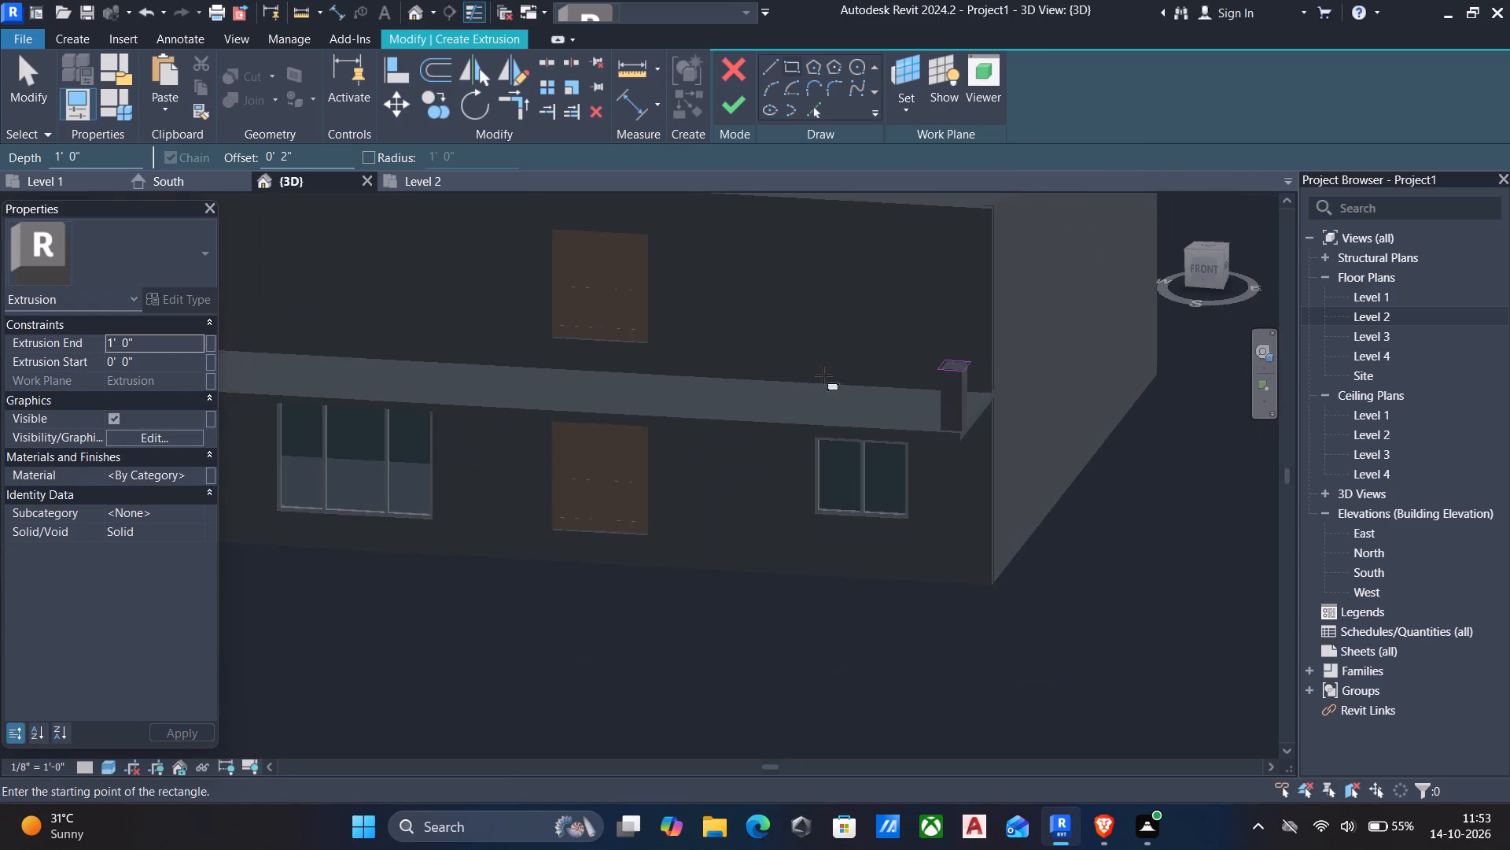
{"action": "key", "text": "Escape"}
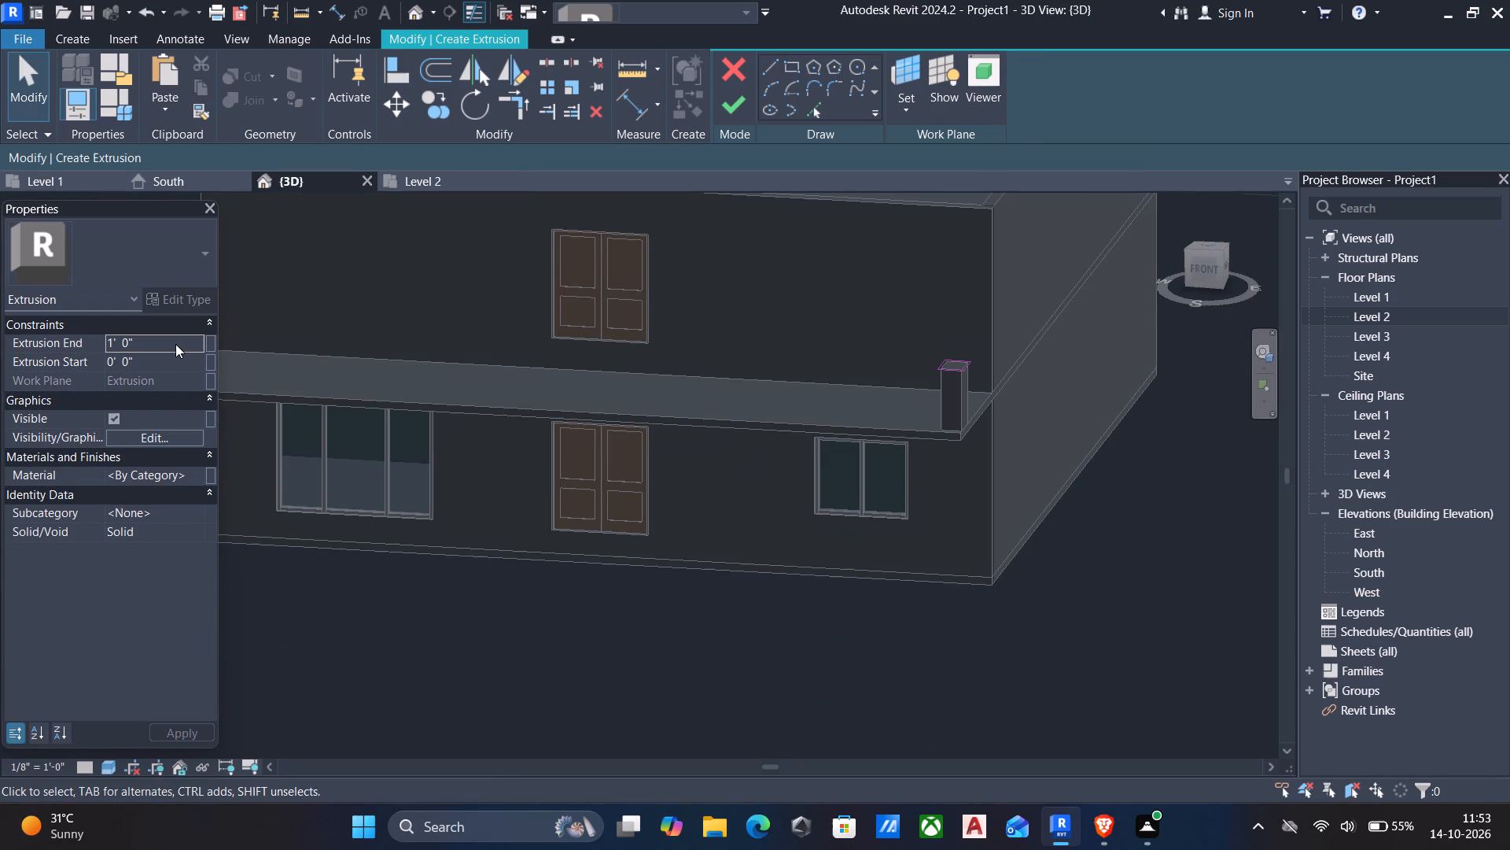
Set the extrusion end of the post caps to 3" and finish the extrusion sketch.
{"action": "left_click", "coordinate": [171, 340]}
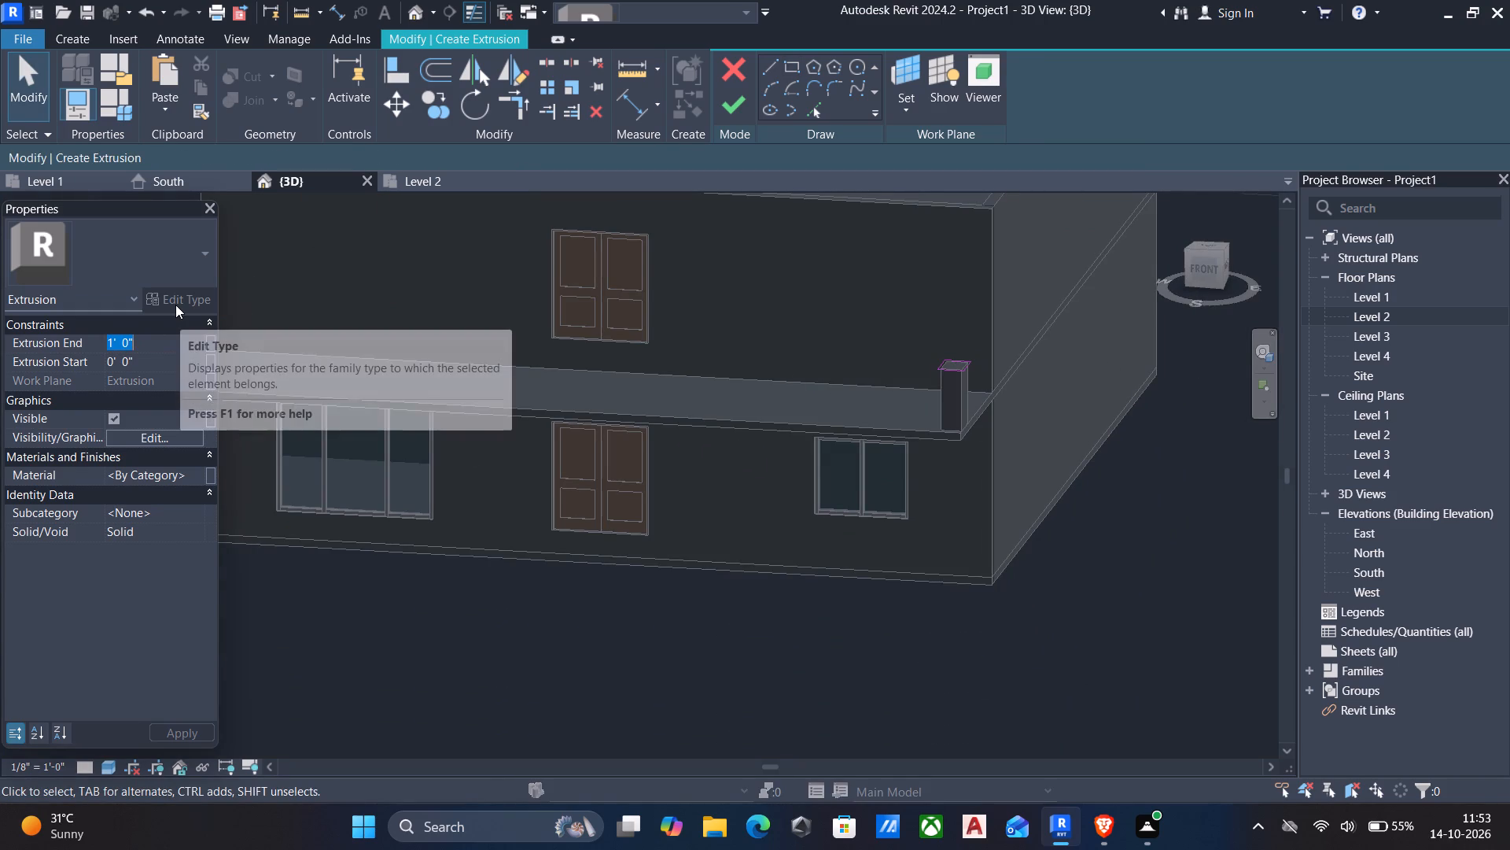
{"action": "key", "text": "3"}
{"action": "key", "text": "shift+quotedbl"}
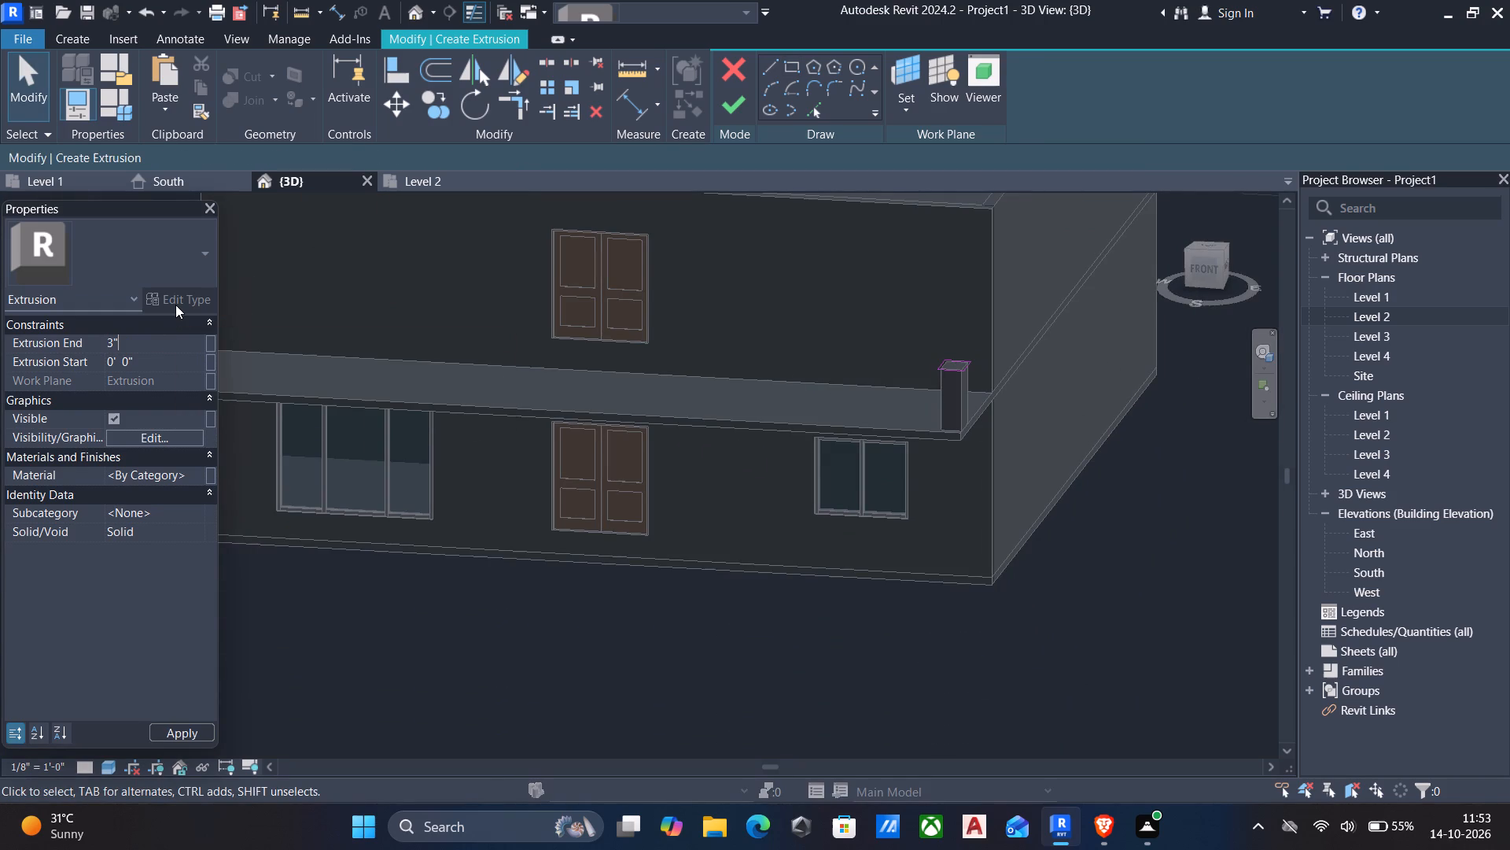
{"action": "key", "text": "Return"}
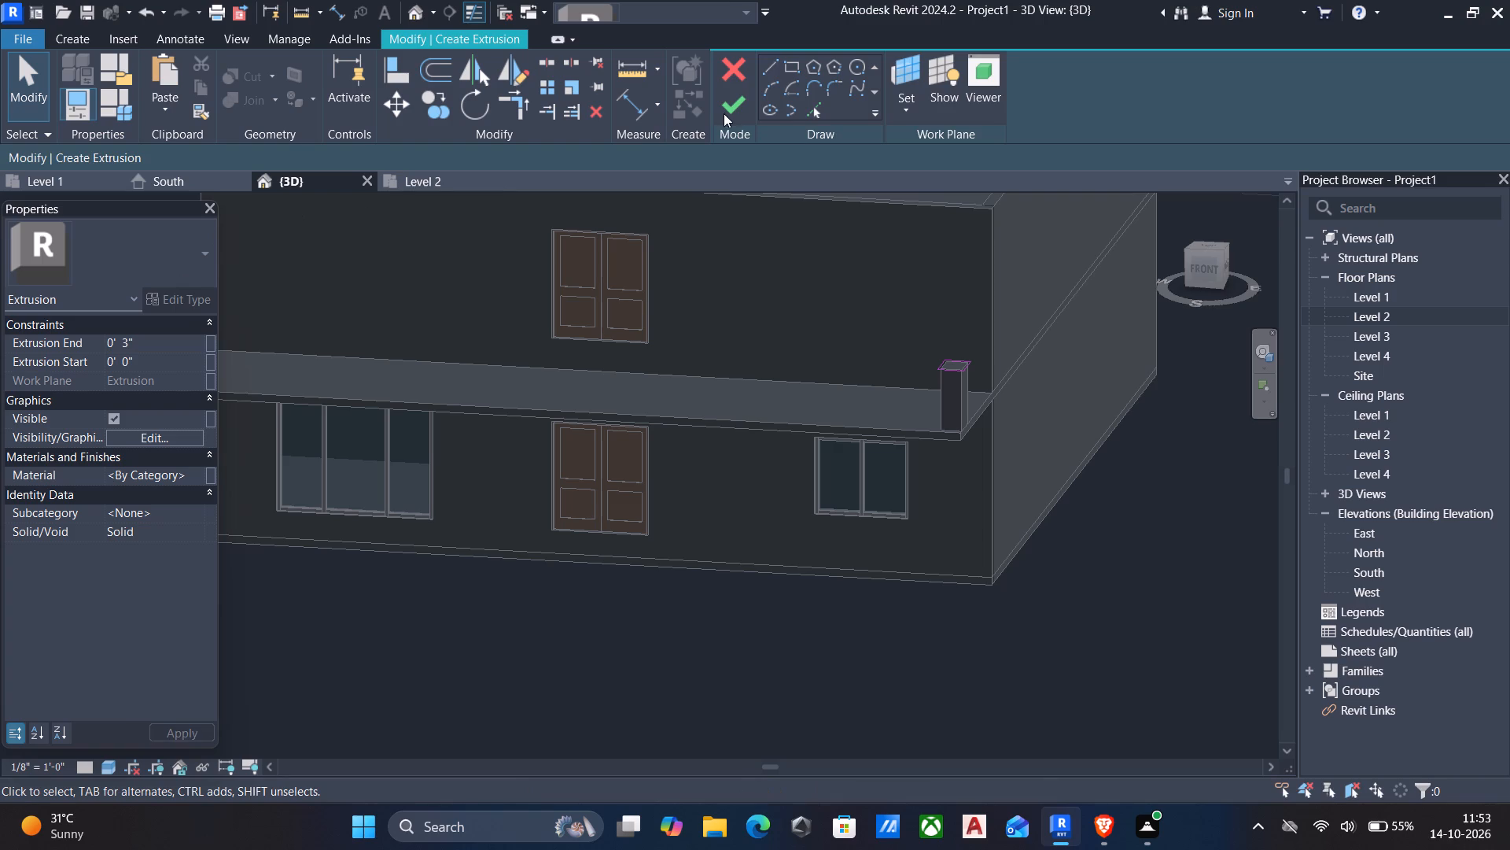
{"action": "left_click", "coordinate": [726, 112]}
{"action": "key", "text": "Escape"}
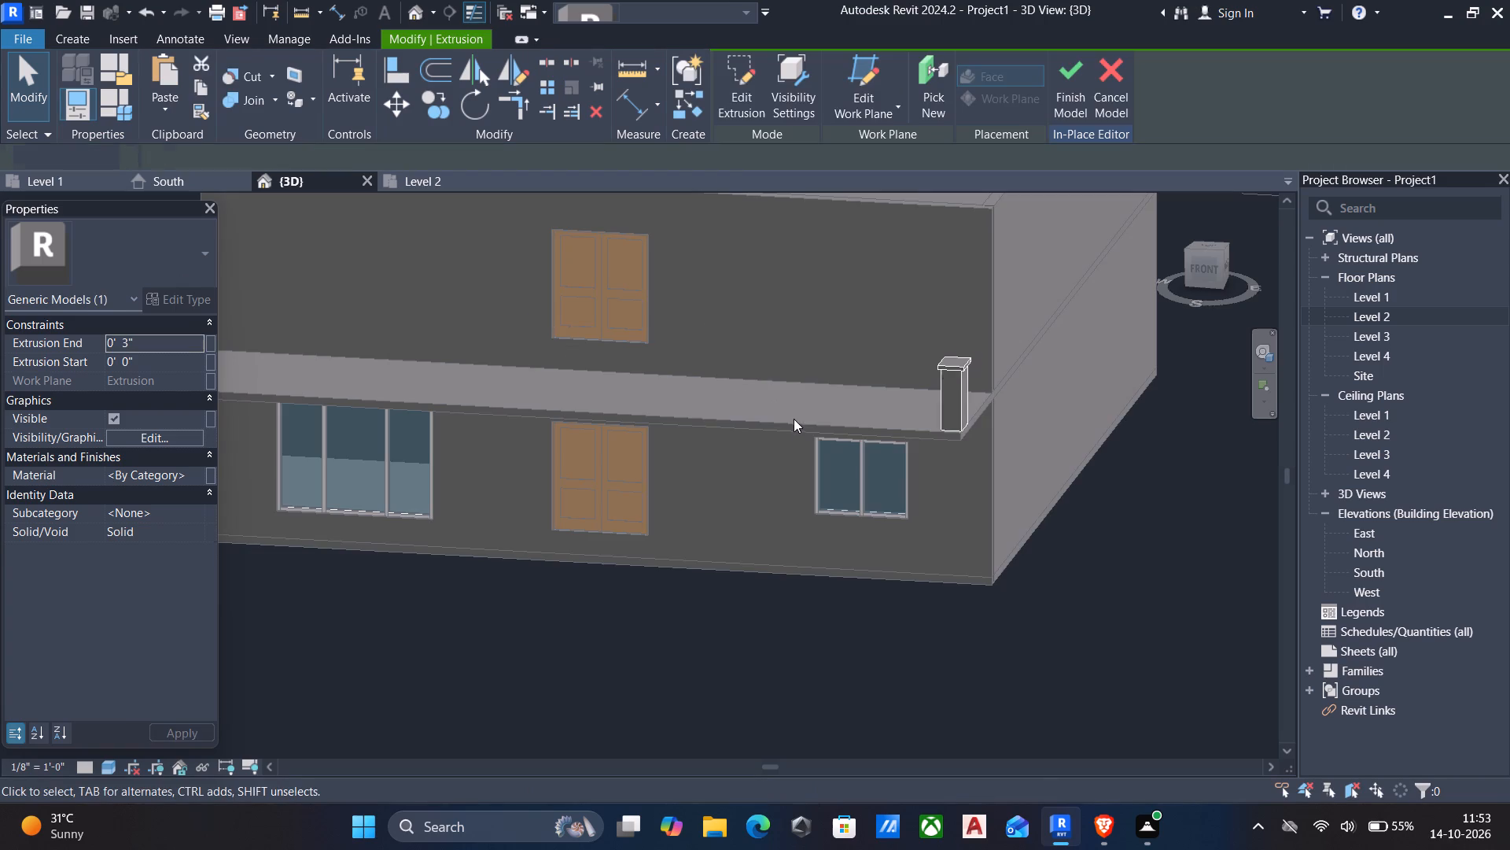
Start a void extrusion in the in-place model and pick the south-west post's front face as its work plane.
{"action": "middle_click_drag", "start_coordinate": [797, 420], "coordinate": [830, 379], "text": "shift"}
{"action": "middle_click_drag", "start_coordinate": [793, 401], "coordinate": [808, 376], "text": "shift"}
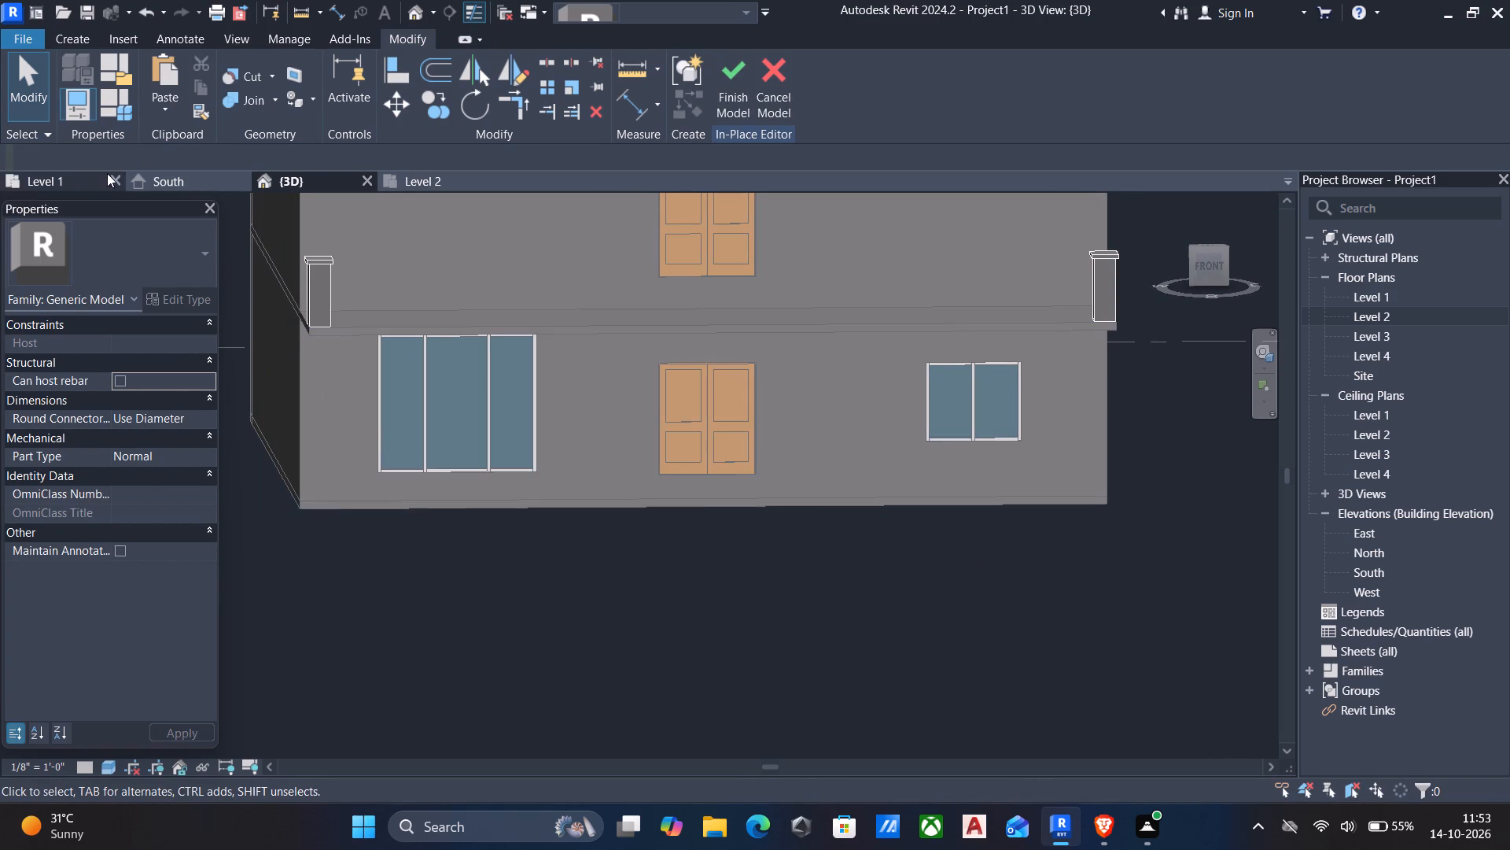
{"action": "left_click", "coordinate": [57, 28]}
{"action": "left_click", "coordinate": [69, 41]}
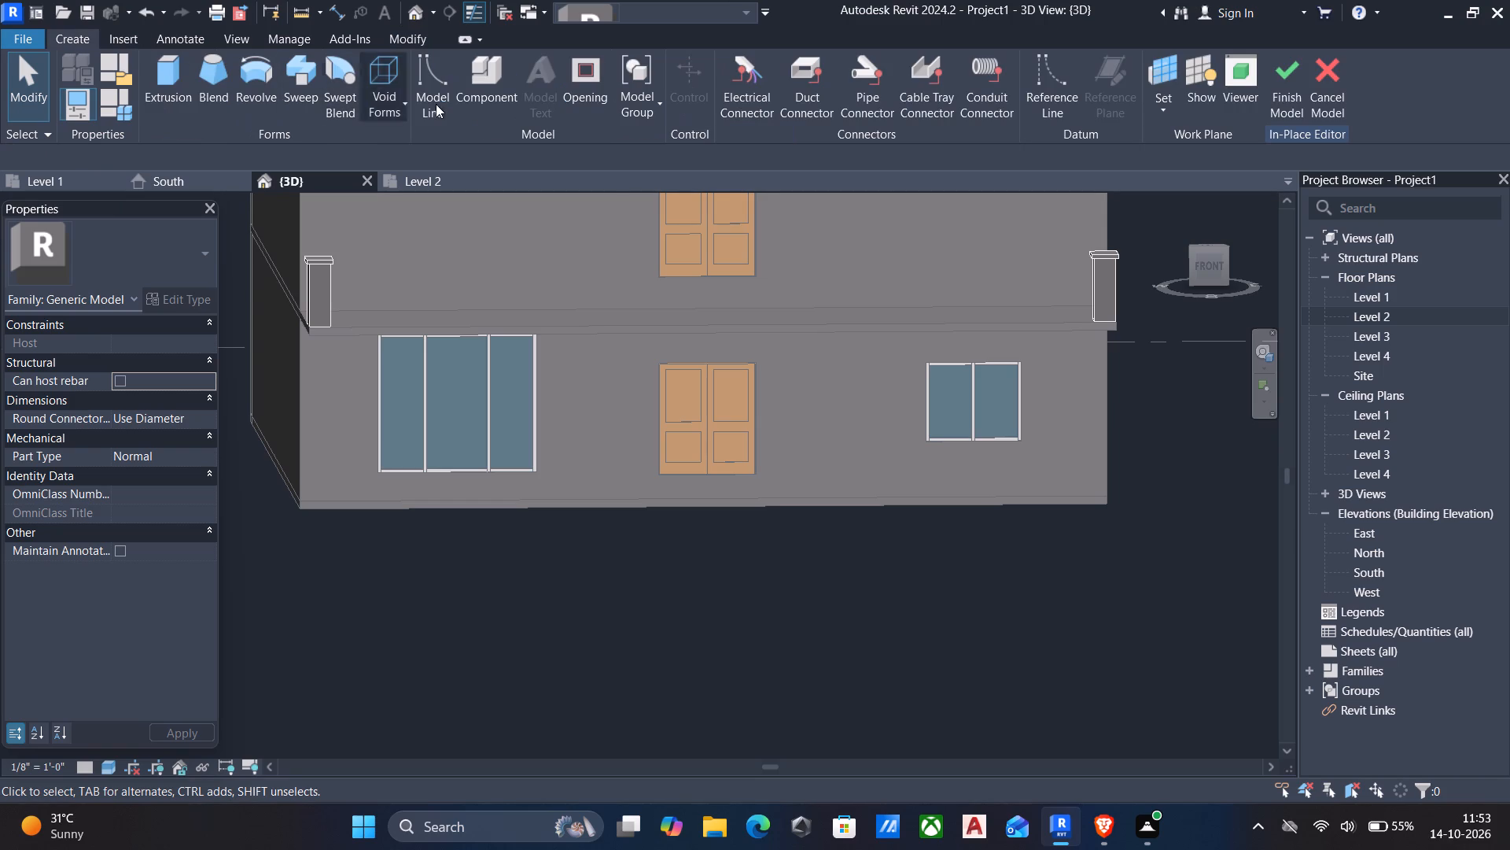
{"action": "left_click", "coordinate": [376, 59]}
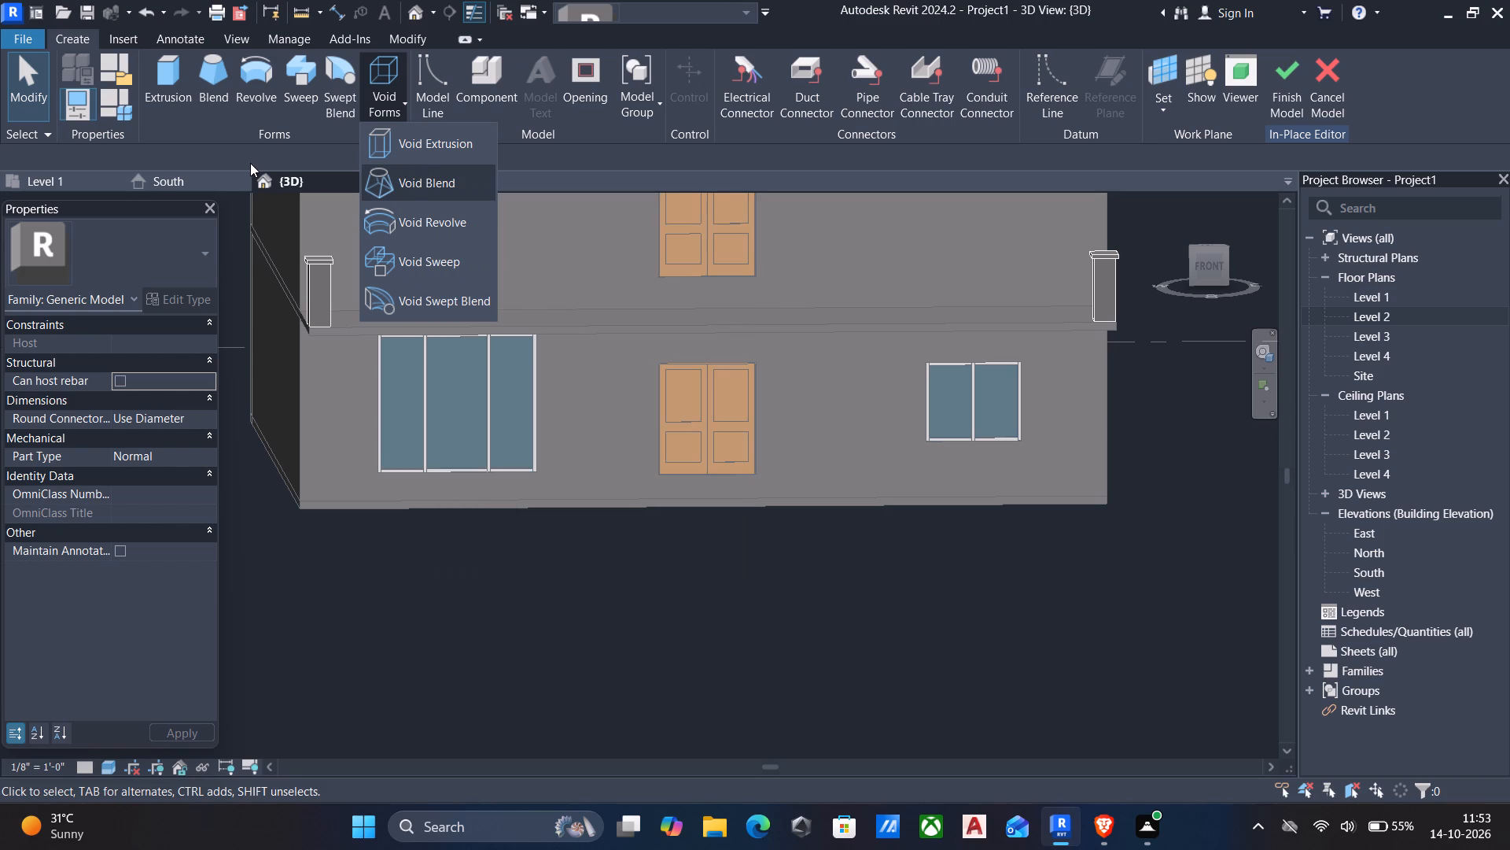
{"action": "left_click", "coordinate": [426, 159]}
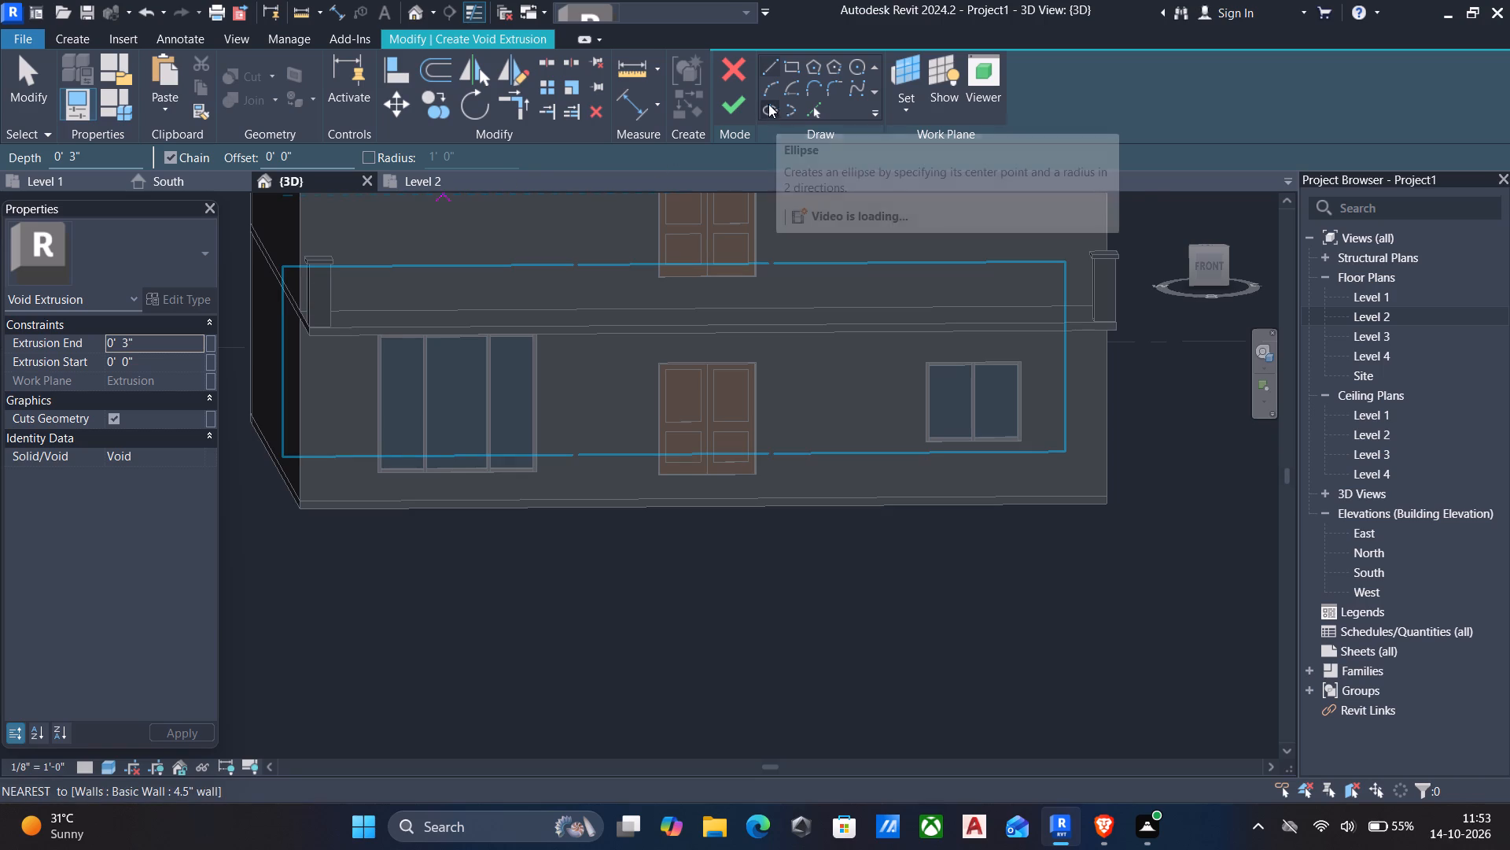
{"action": "left_click", "coordinate": [893, 117]}
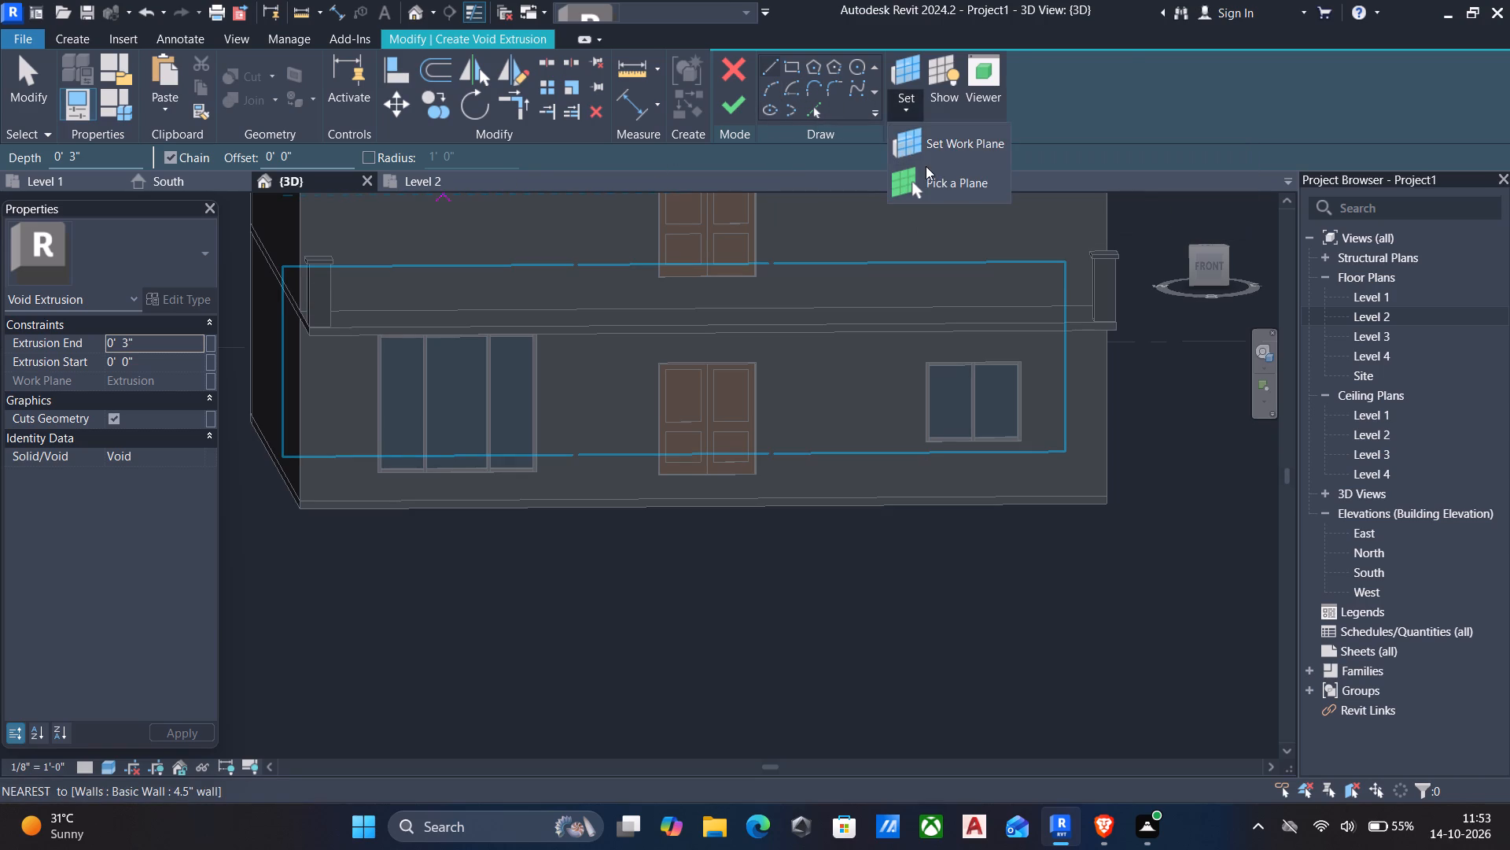
{"action": "left_click", "coordinate": [937, 184]}
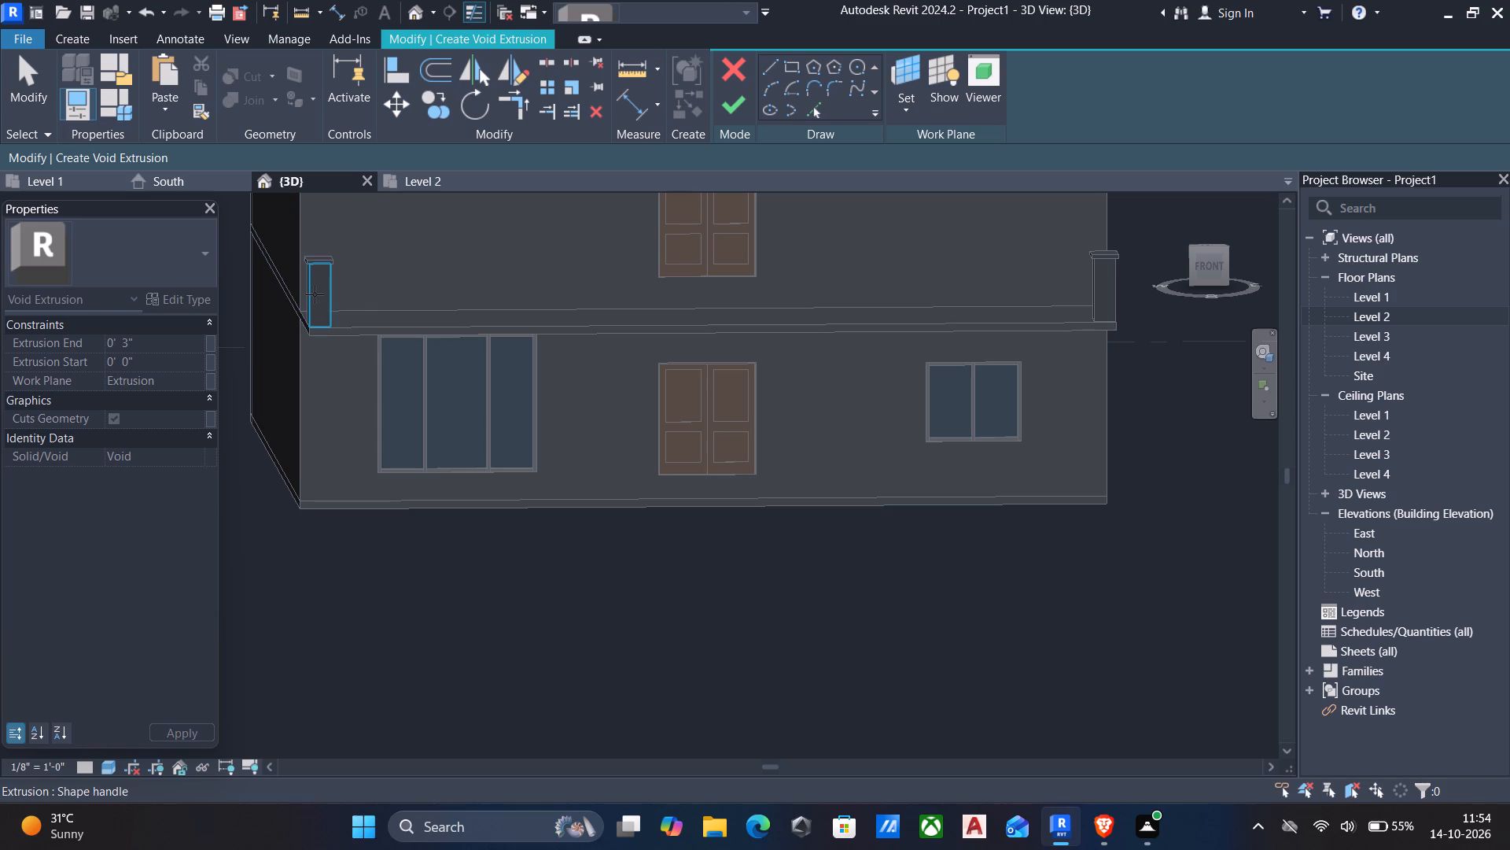
{"action": "left_click", "coordinate": [315, 294]}
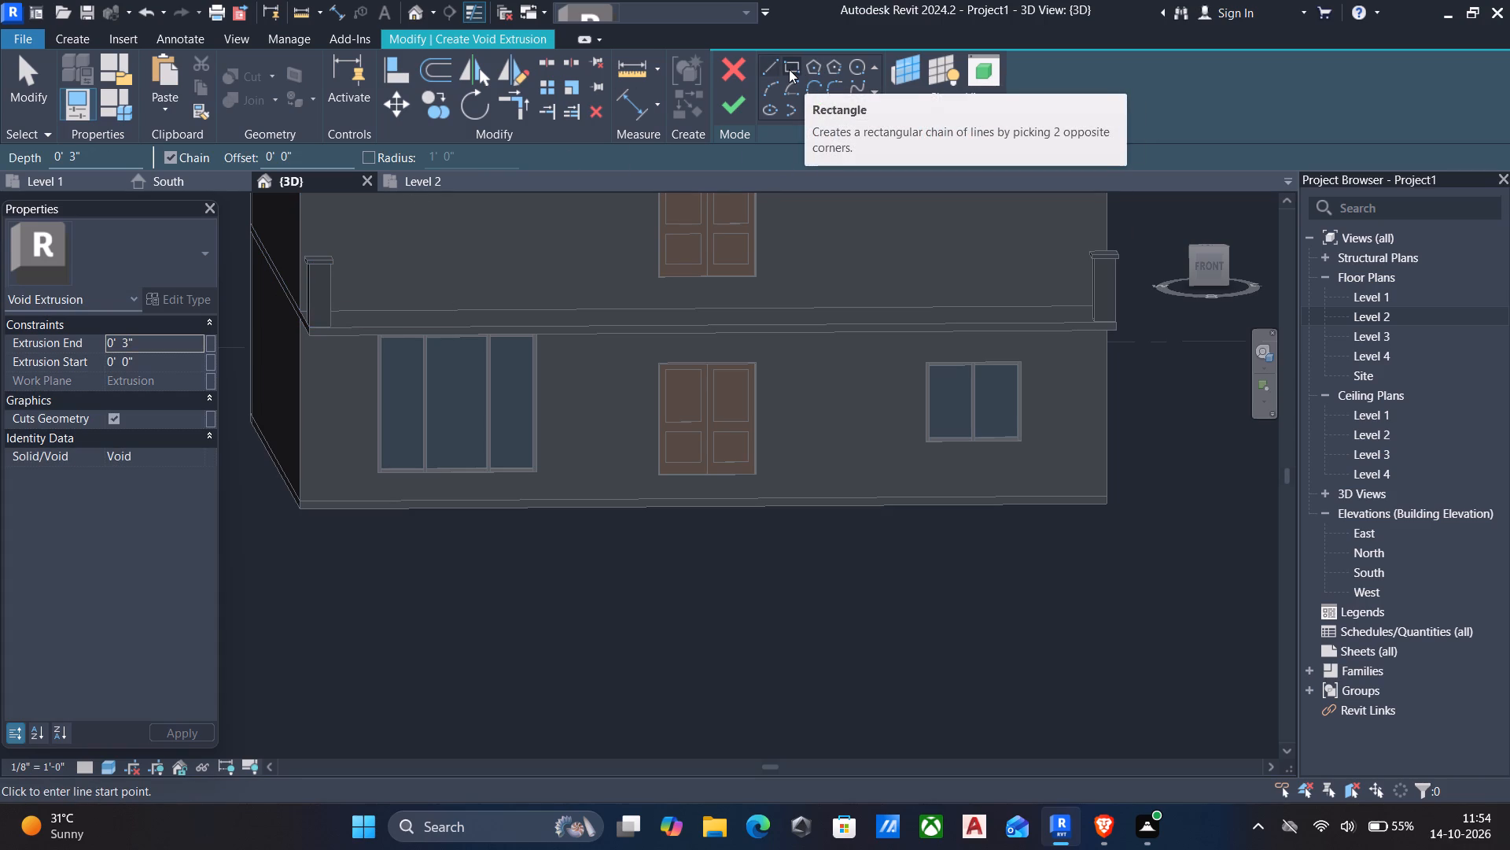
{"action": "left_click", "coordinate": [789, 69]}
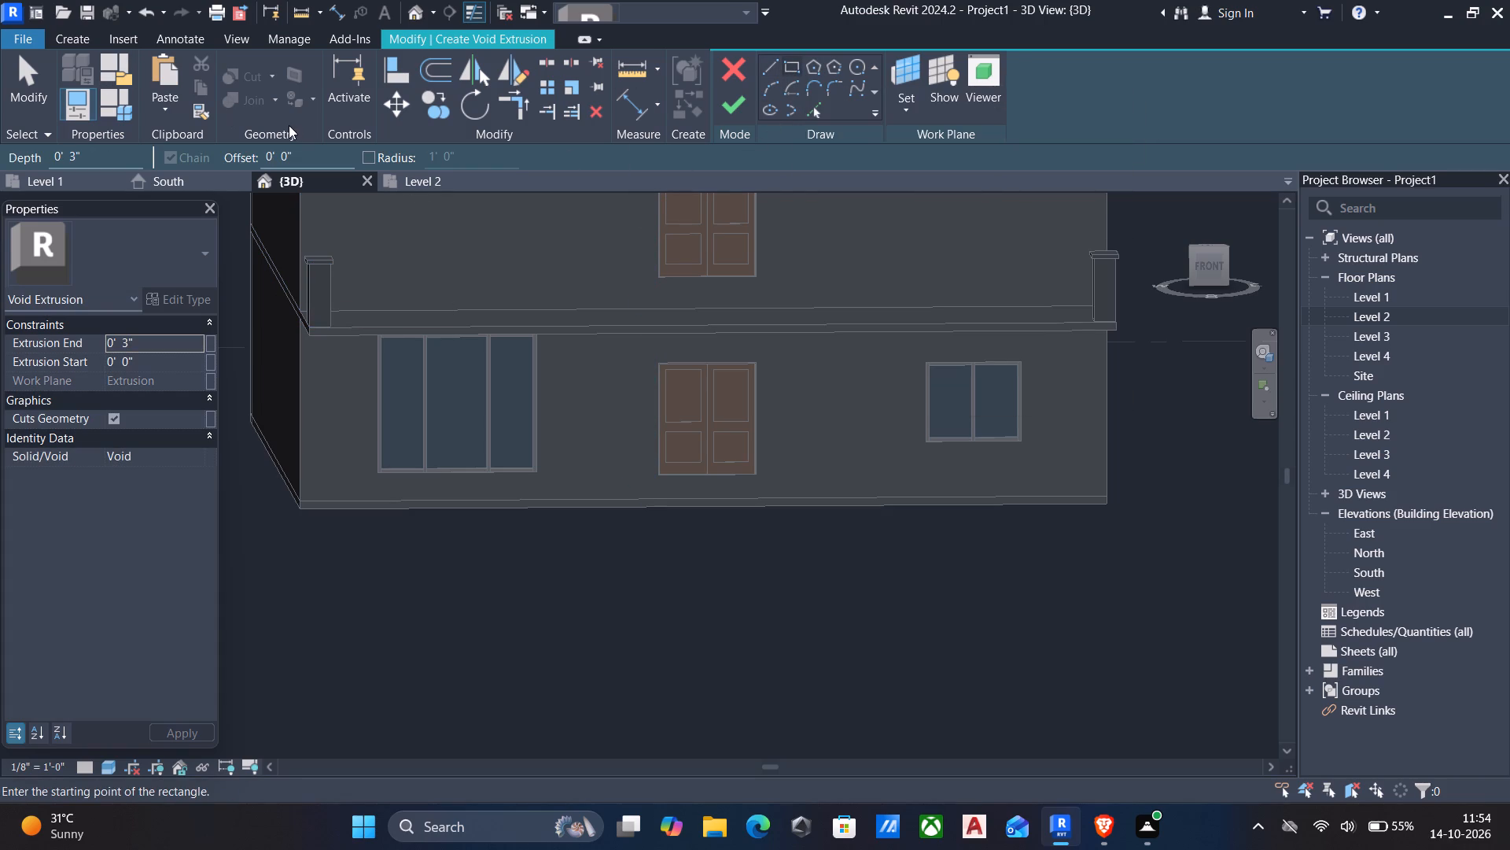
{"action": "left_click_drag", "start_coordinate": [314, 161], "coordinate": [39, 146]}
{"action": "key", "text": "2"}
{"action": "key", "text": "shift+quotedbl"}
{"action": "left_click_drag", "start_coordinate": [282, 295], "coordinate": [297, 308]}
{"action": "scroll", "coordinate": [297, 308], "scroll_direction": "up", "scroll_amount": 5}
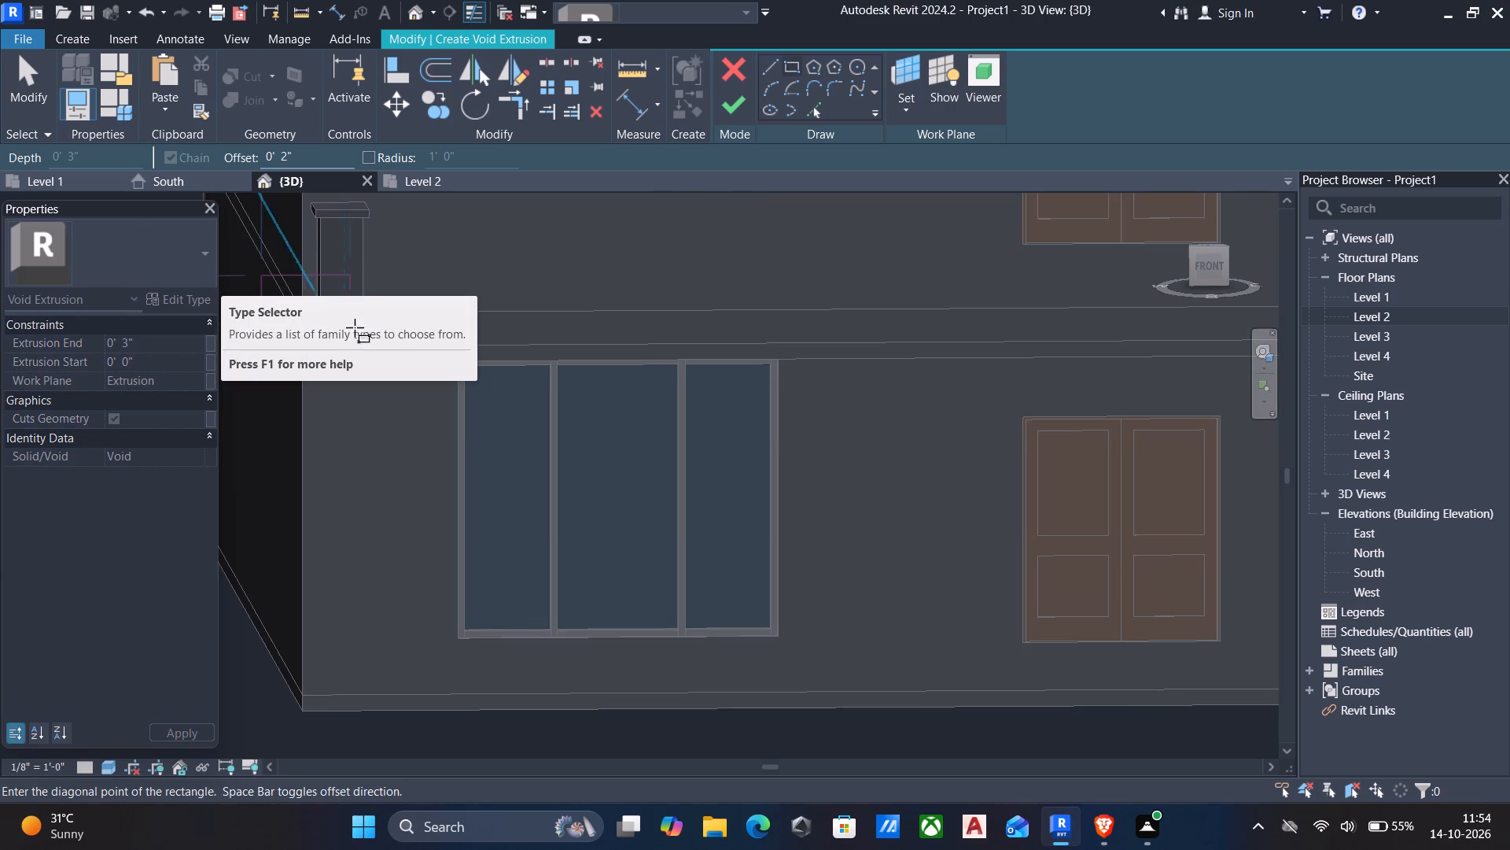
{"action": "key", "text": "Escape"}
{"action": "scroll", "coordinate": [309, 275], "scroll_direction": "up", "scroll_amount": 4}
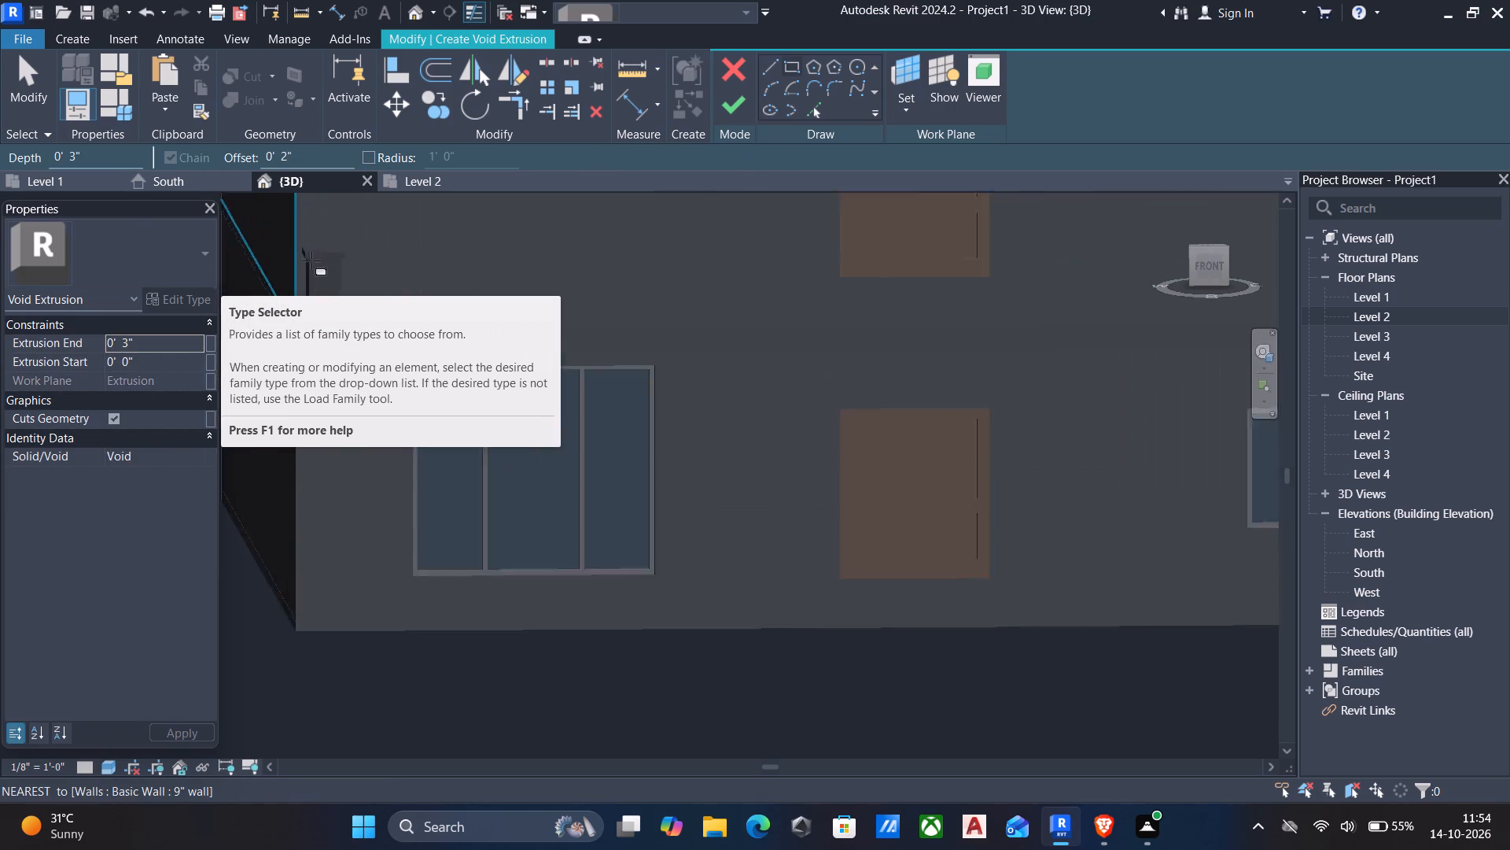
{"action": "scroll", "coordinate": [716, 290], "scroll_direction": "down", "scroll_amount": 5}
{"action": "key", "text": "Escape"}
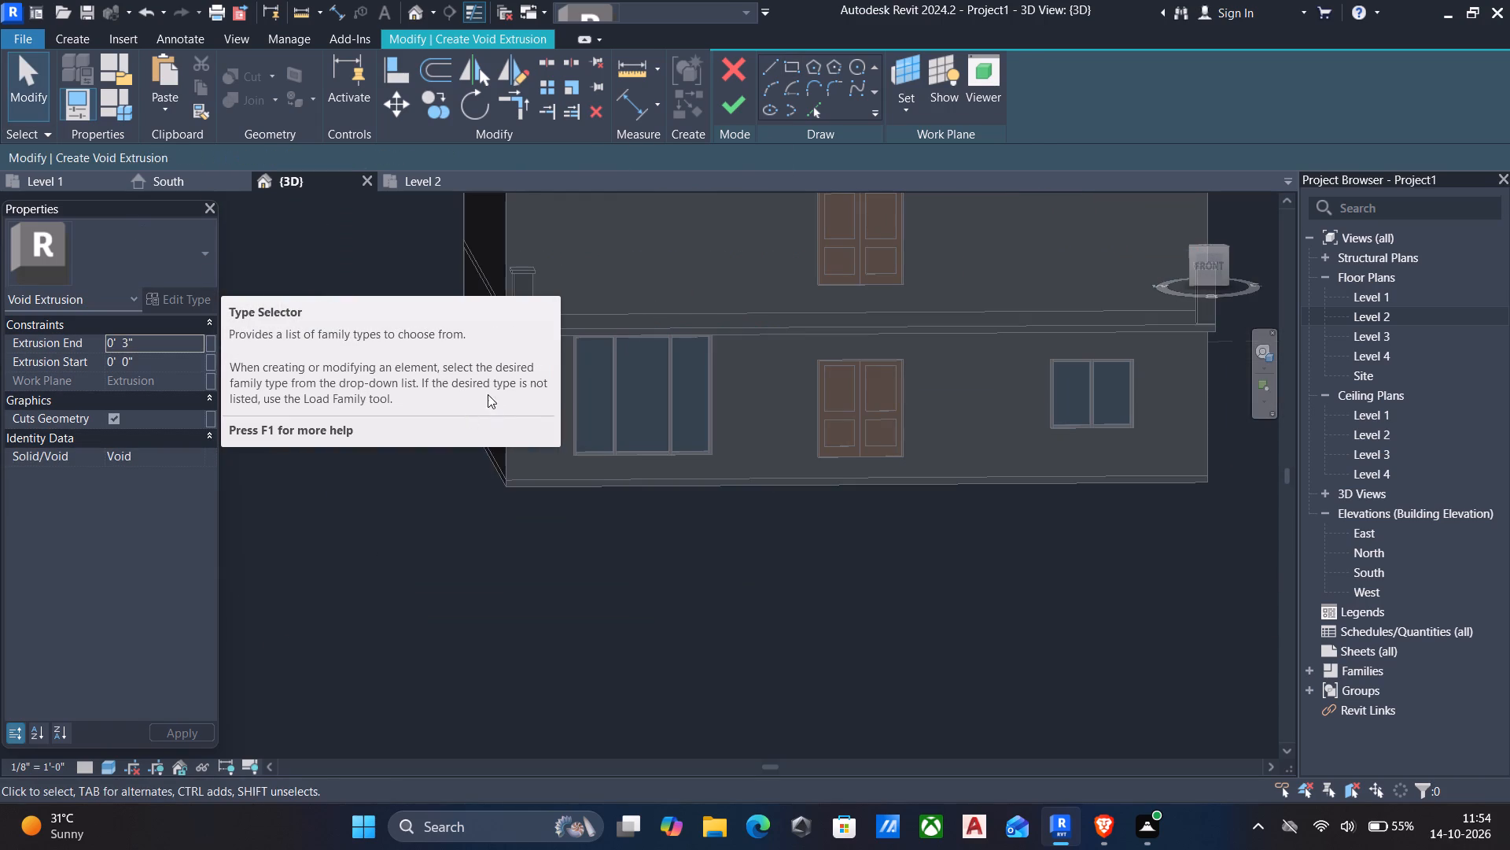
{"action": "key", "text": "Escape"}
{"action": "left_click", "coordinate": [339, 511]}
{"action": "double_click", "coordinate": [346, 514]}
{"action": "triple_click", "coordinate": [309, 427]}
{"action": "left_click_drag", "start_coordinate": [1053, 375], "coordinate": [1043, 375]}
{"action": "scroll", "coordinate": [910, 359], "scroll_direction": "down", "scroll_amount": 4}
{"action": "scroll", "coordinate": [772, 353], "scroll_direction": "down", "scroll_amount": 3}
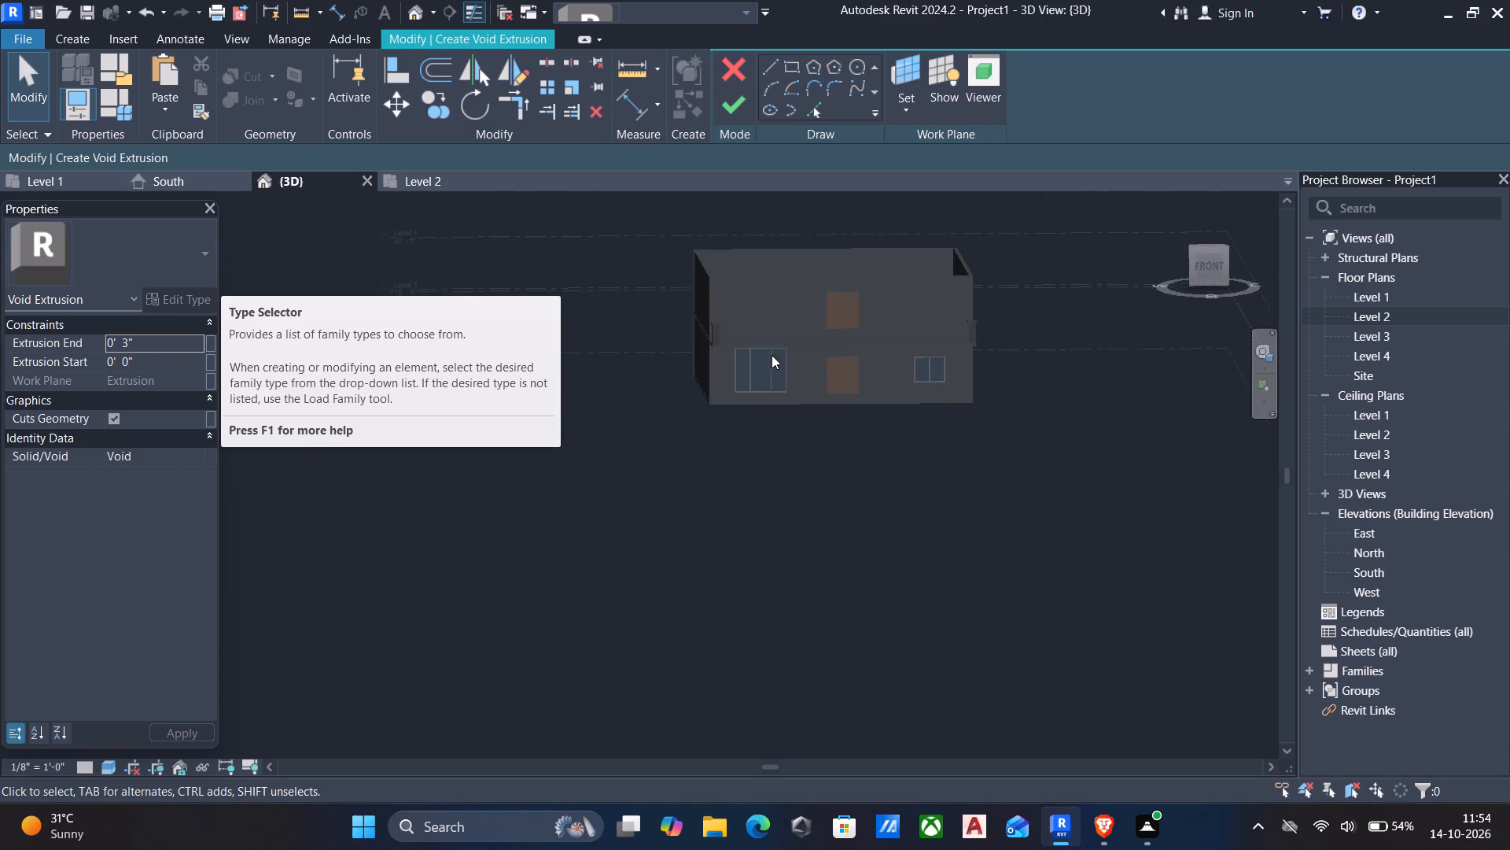
Sketch a void rectangle offset 2" inward from the south-west post's front outline, about 1'-0" by 3'-8".
{"action": "left_click", "coordinate": [790, 63]}
{"action": "scroll", "coordinate": [709, 327], "scroll_direction": "up", "scroll_amount": 9}
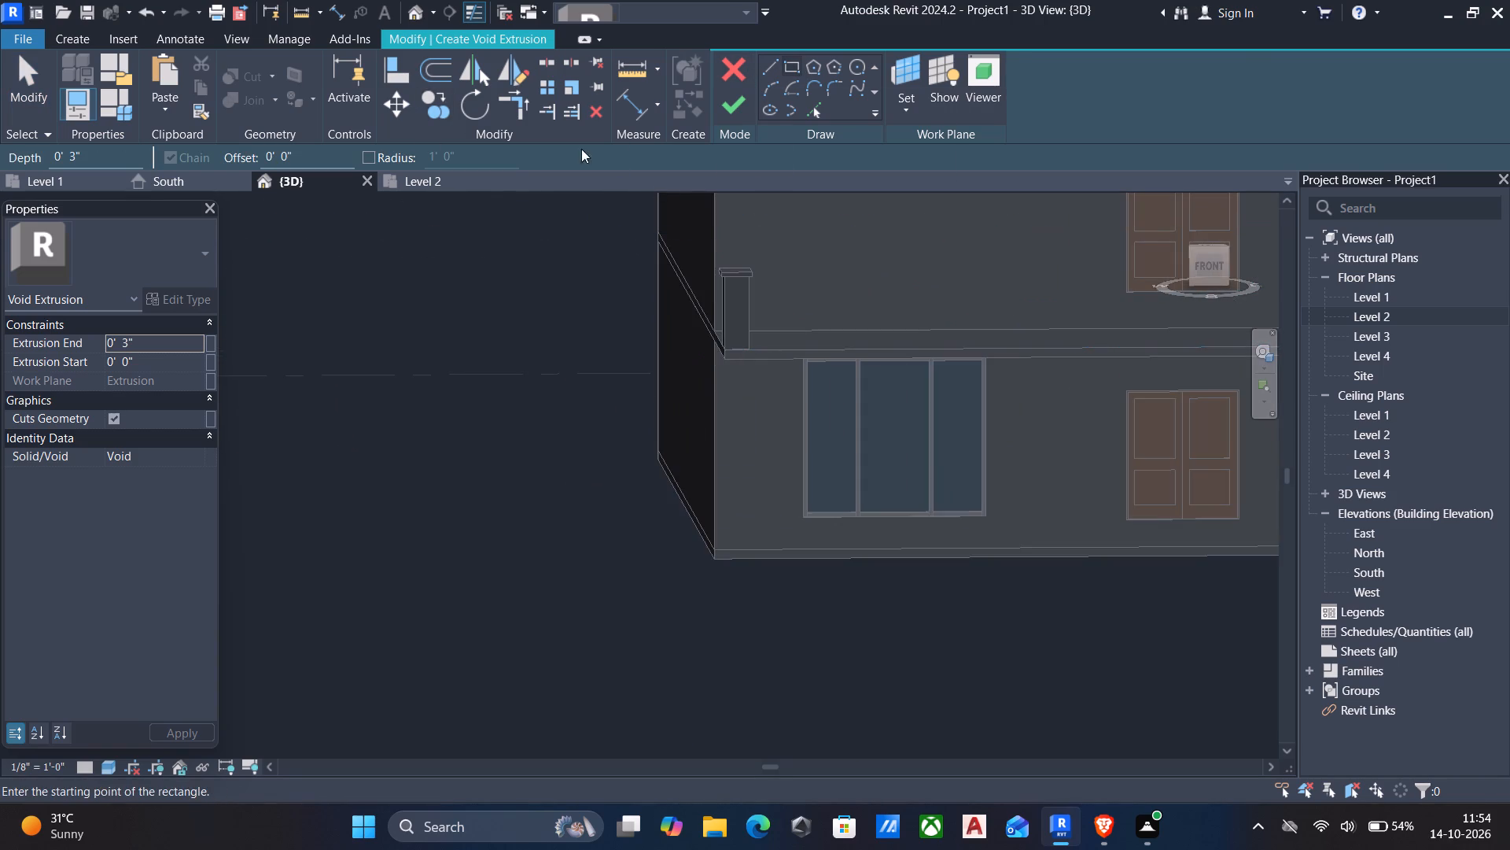
{"action": "left_click_drag", "start_coordinate": [313, 149], "coordinate": [0, 159]}
{"action": "type", "text": "2\""}
{"action": "scroll", "coordinate": [725, 336], "scroll_direction": "up", "scroll_amount": 4}
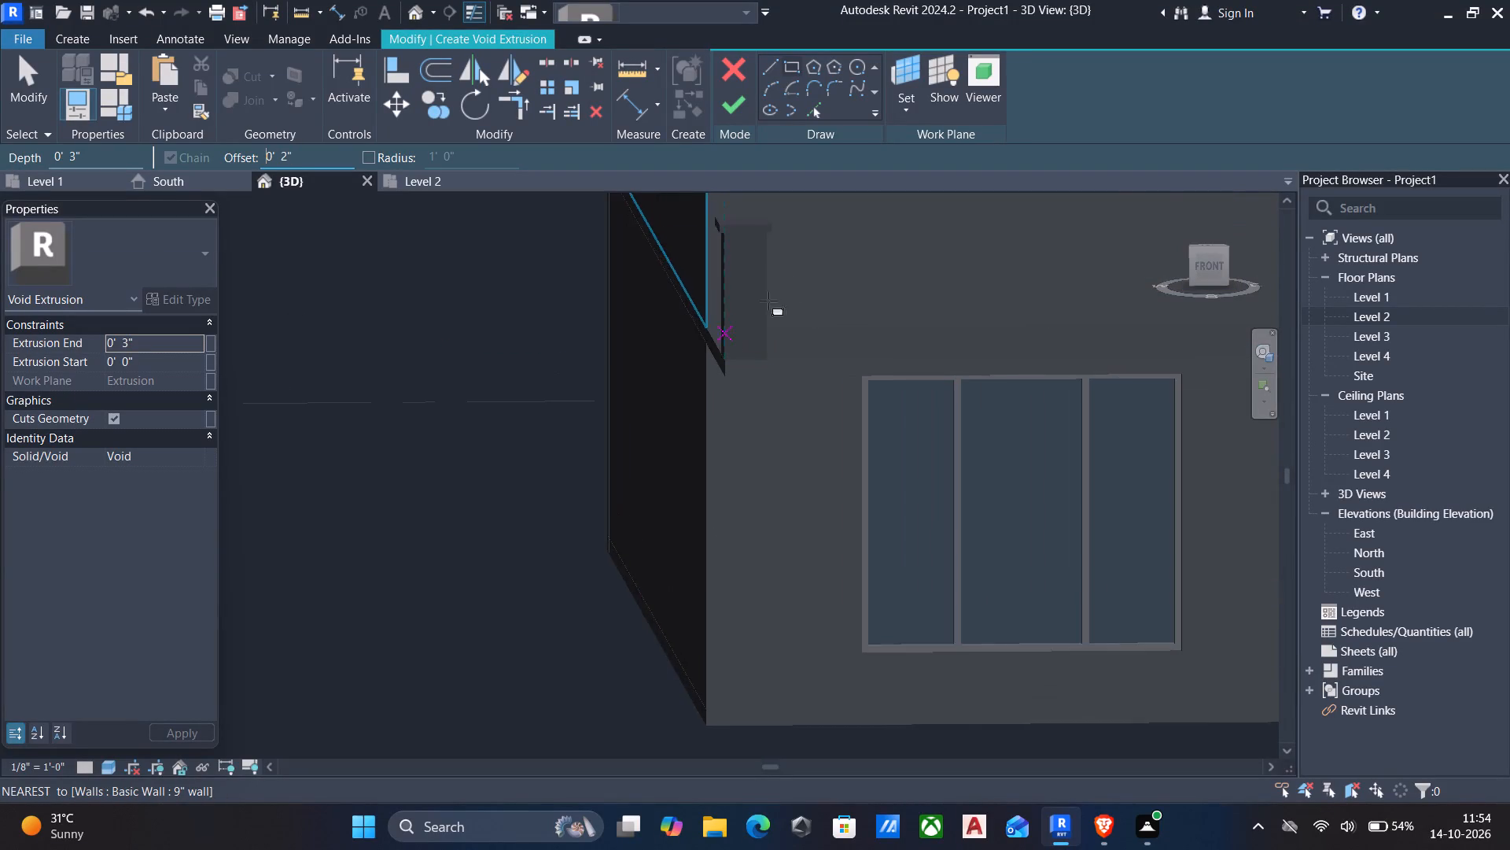
{"action": "left_click", "coordinate": [1204, 264]}
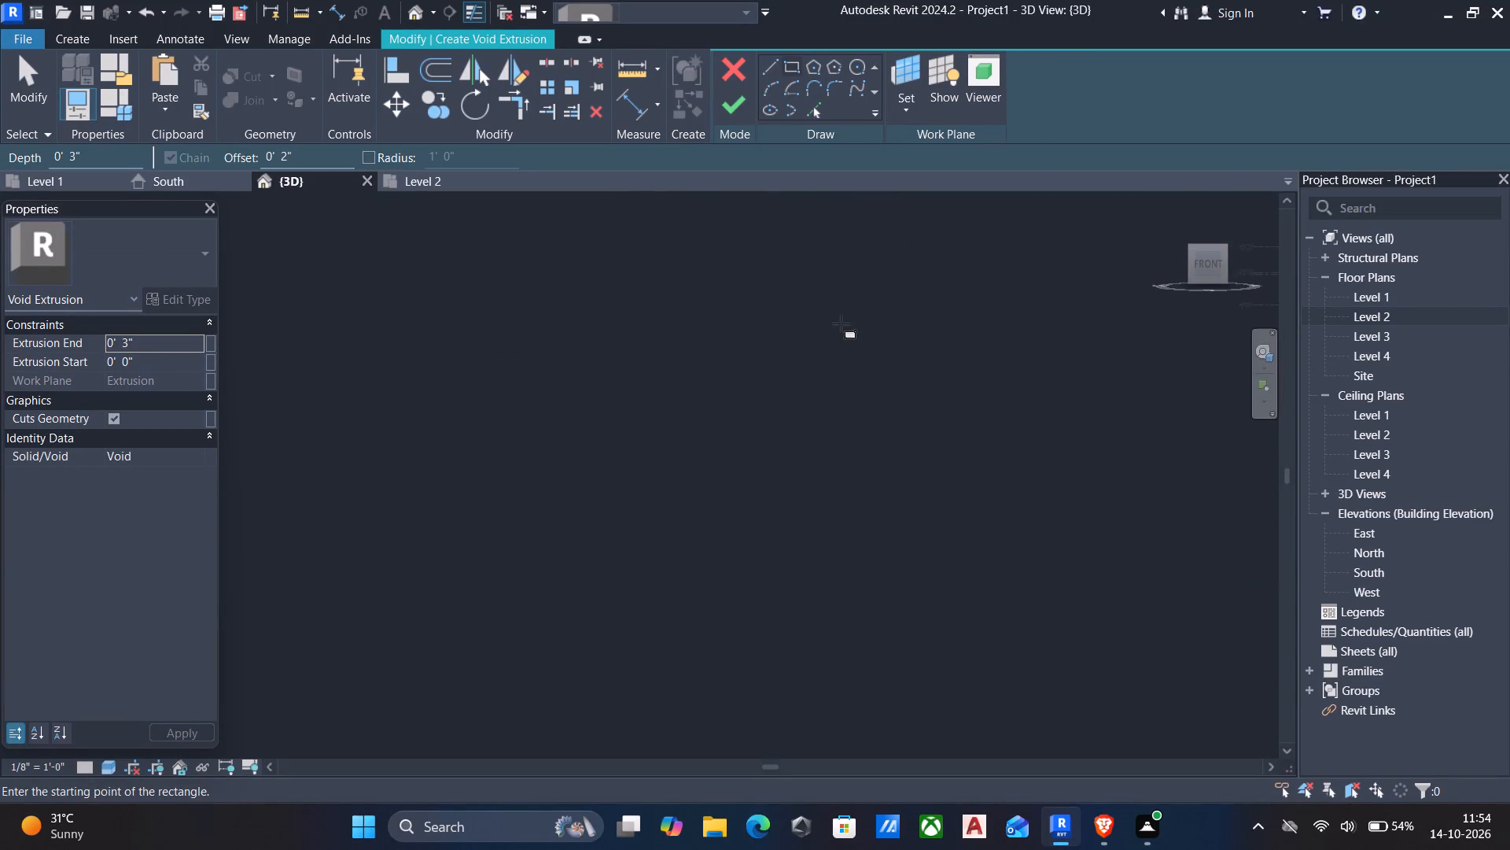
{"action": "scroll", "coordinate": [554, 422], "scroll_direction": "up", "scroll_amount": 7}
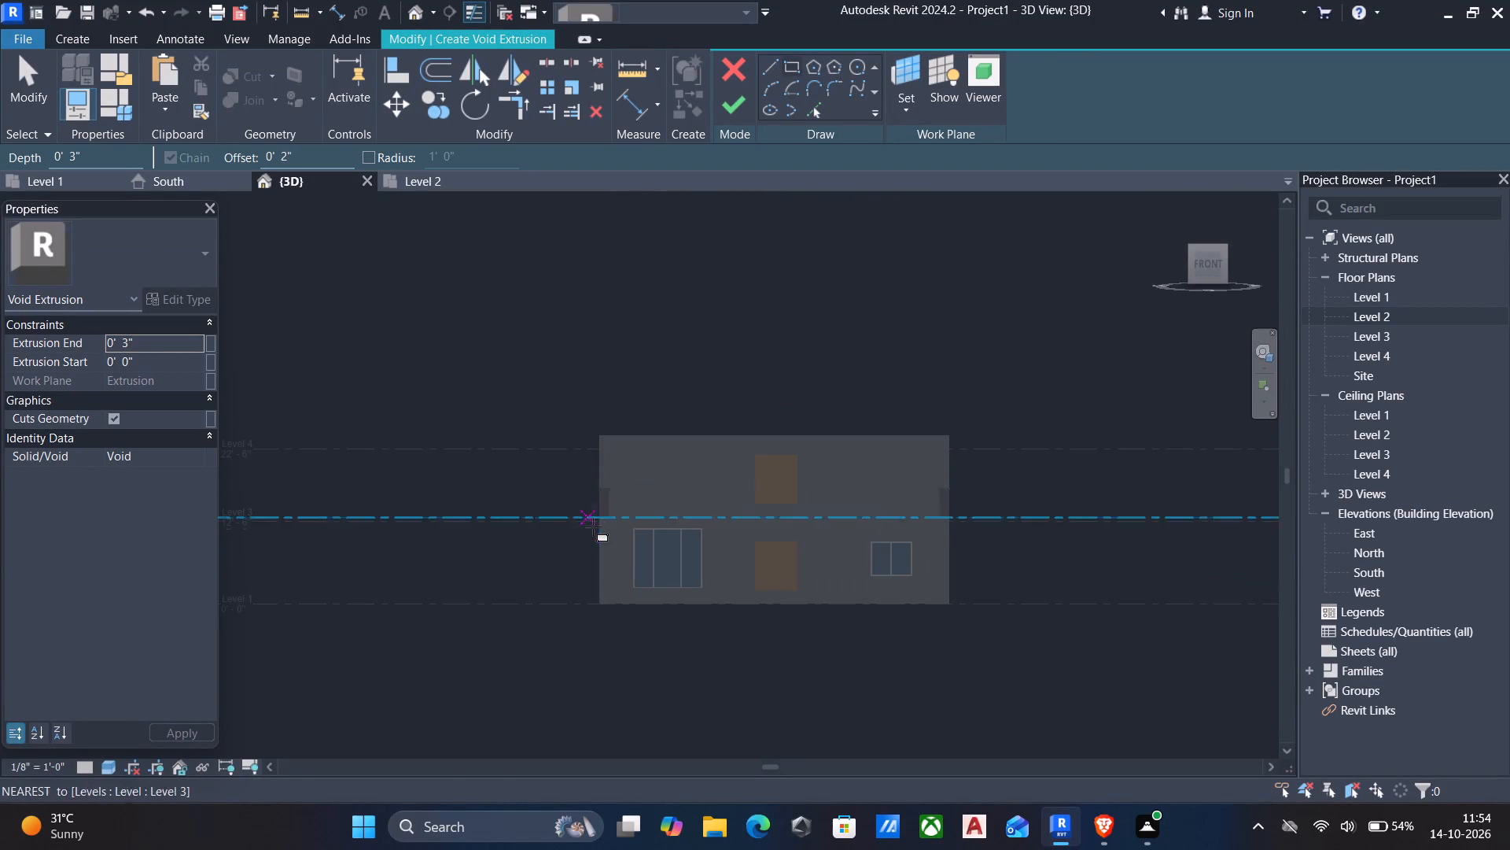
{"action": "scroll", "coordinate": [595, 527], "scroll_direction": "up", "scroll_amount": 11}
{"action": "scroll", "coordinate": [610, 408], "scroll_direction": "up", "scroll_amount": 5}
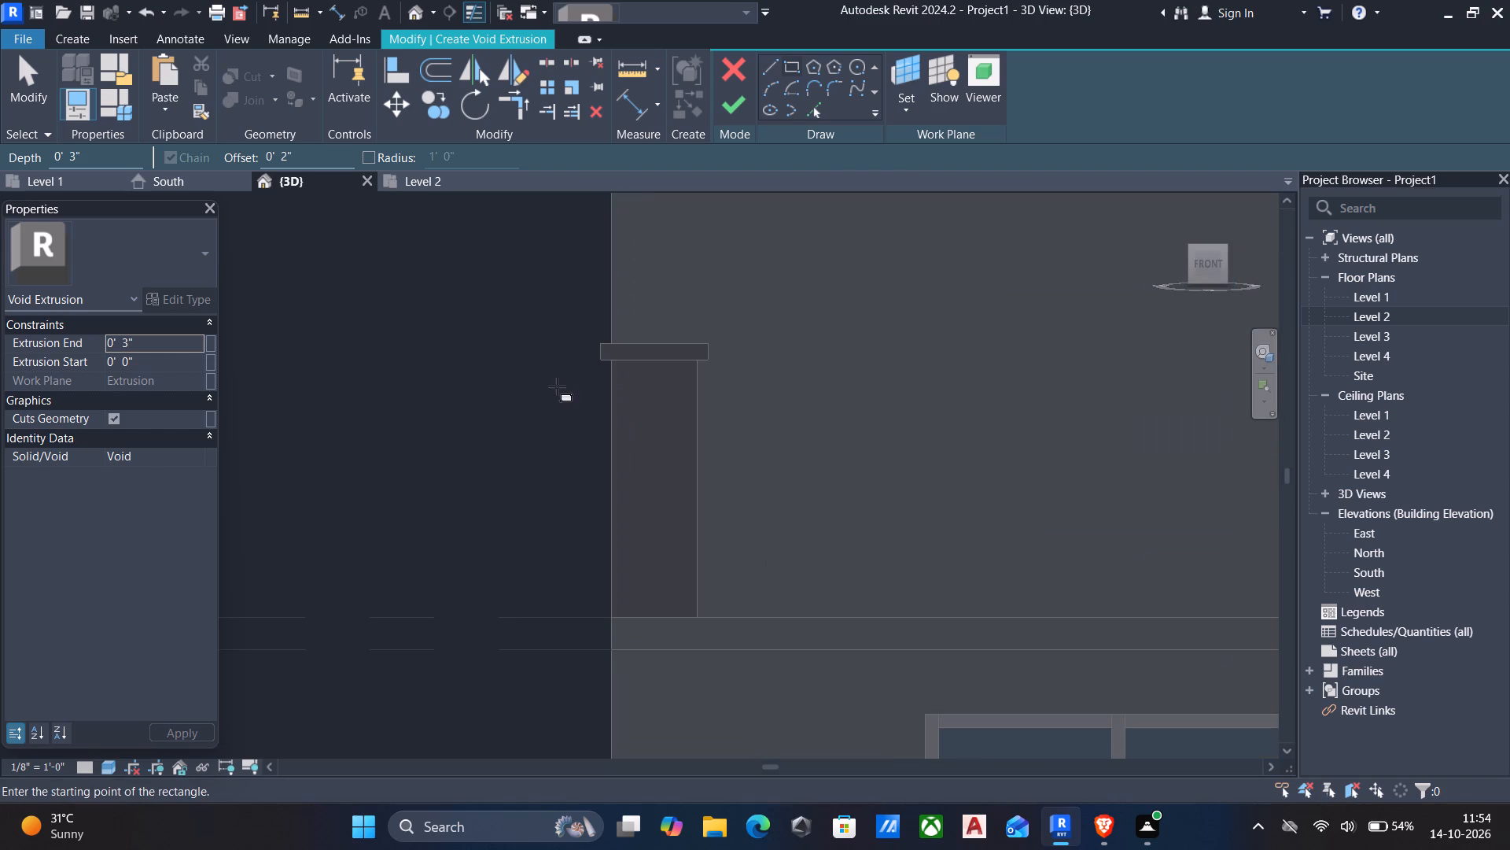
{"action": "left_click", "coordinate": [609, 366]}
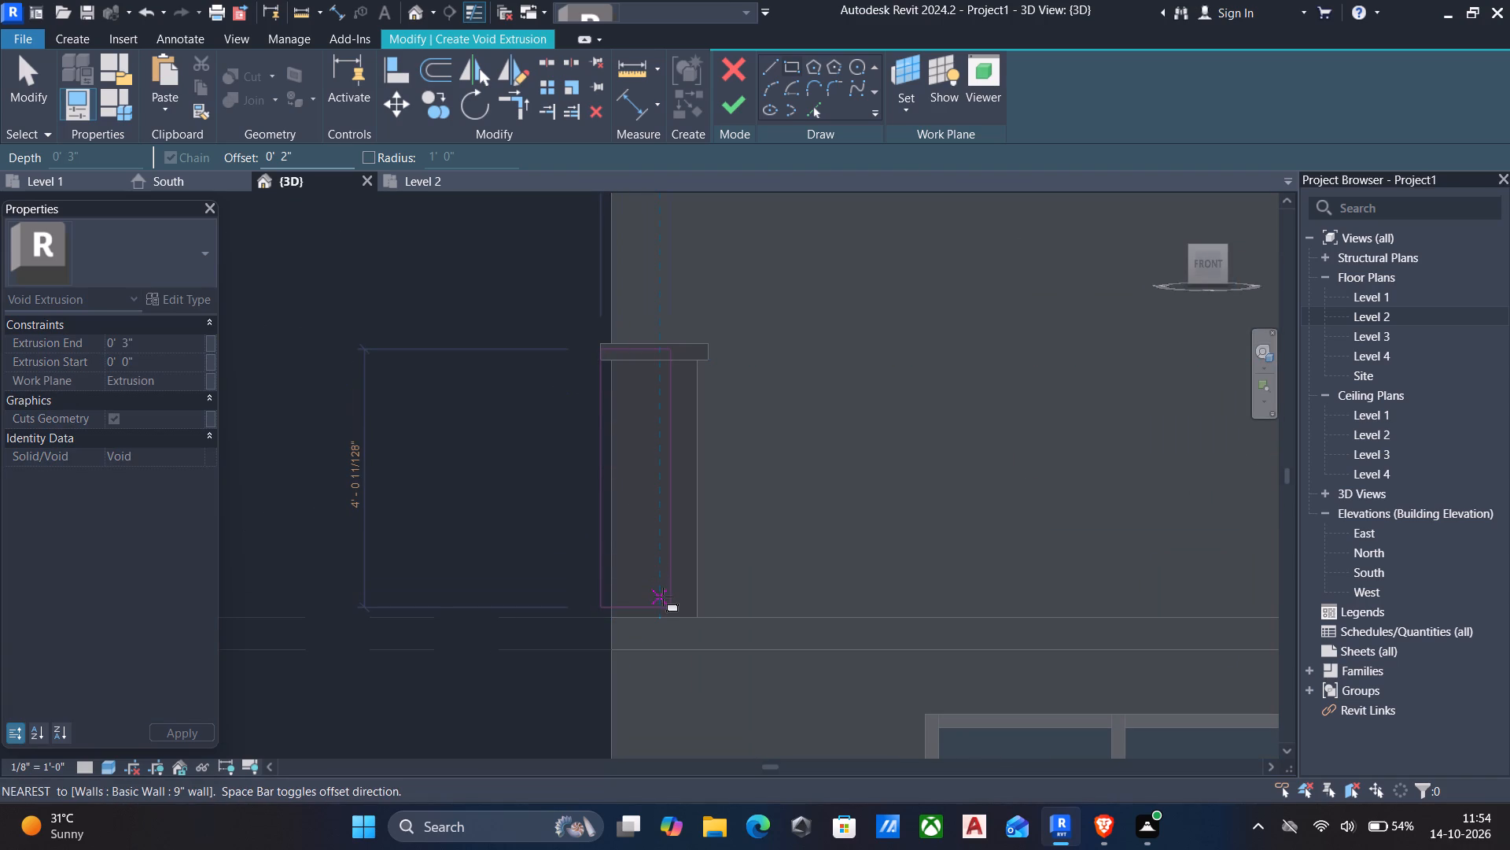
{"action": "key", "text": "space"}
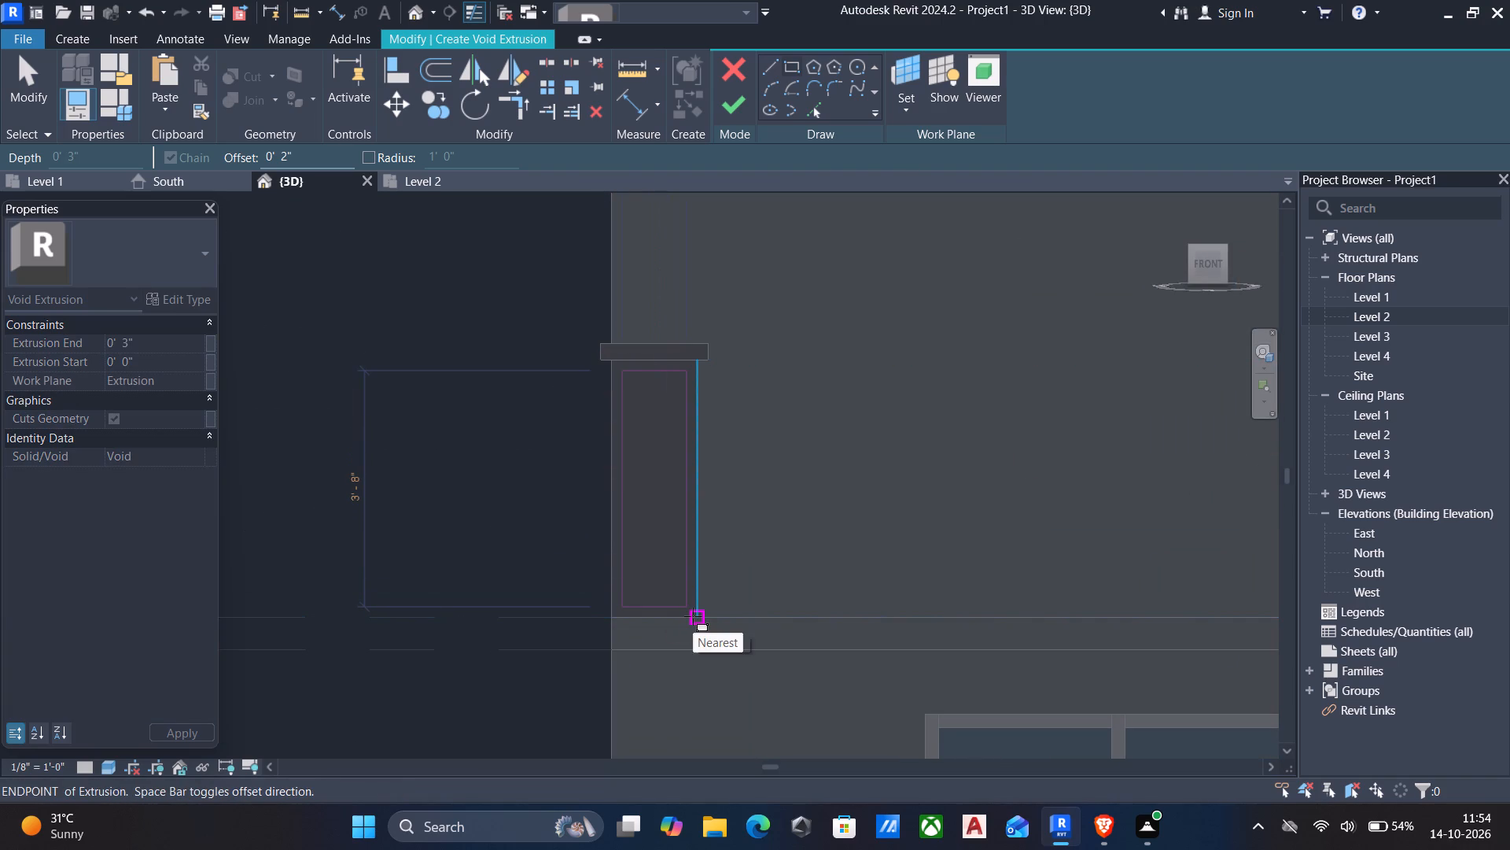
{"action": "left_click", "coordinate": [693, 616]}
Sketch a matching void rectangle, about 1'-0" by 3'-8" with the 2" inward offset, on the south-east post's front face.
{"action": "scroll", "coordinate": [765, 565], "scroll_direction": "down", "scroll_amount": 5}
{"action": "middle_click_drag", "start_coordinate": [882, 450], "coordinate": [584, 453]}
{"action": "scroll", "coordinate": [581, 454], "scroll_direction": "down", "scroll_amount": 6}
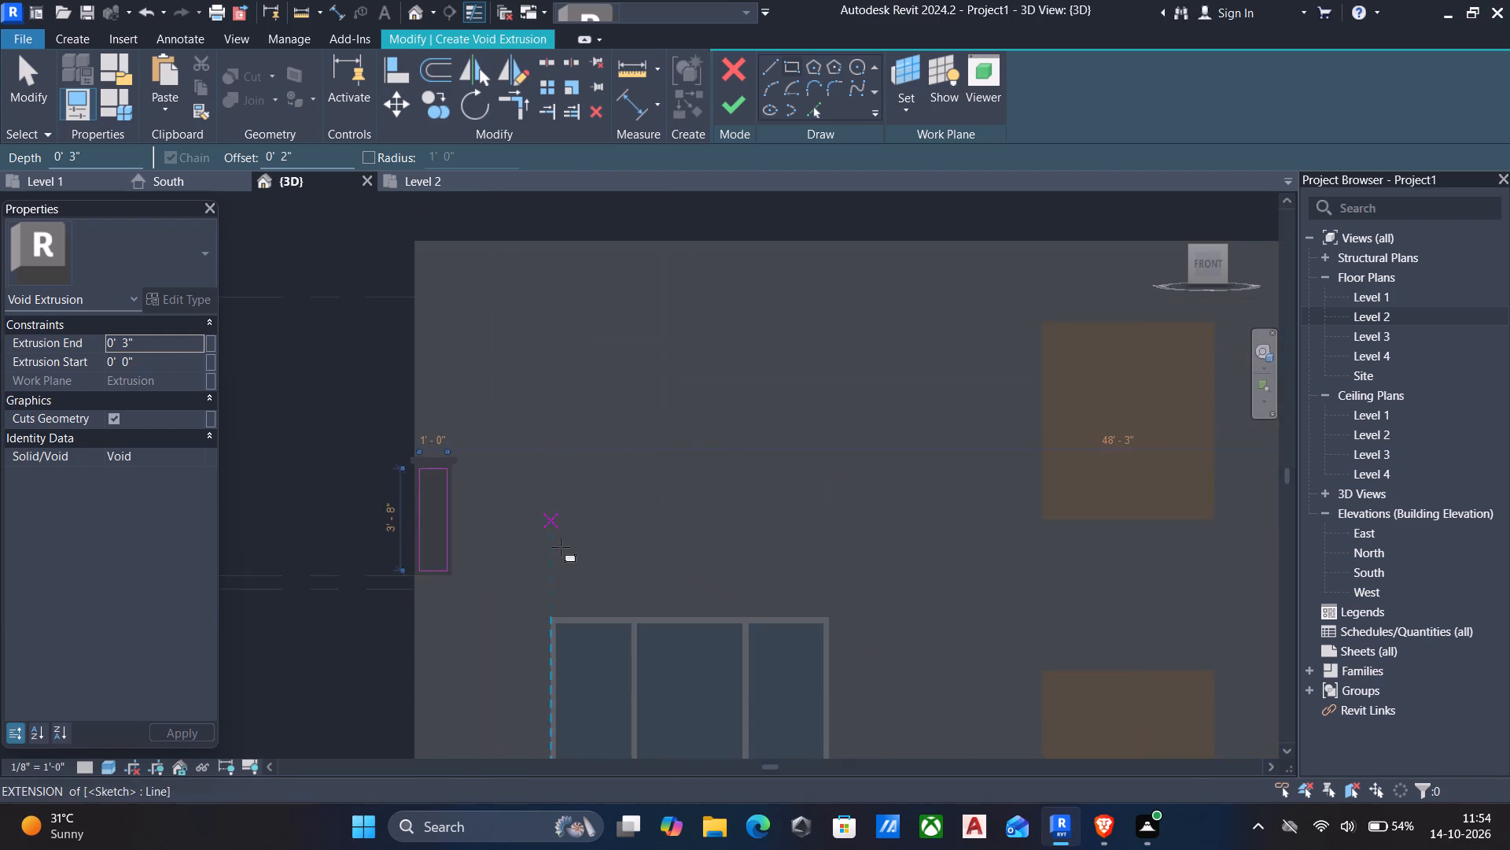
{"action": "scroll", "coordinate": [561, 547], "scroll_direction": "down", "scroll_amount": 1}
{"action": "middle_click_drag", "start_coordinate": [1022, 552], "coordinate": [587, 522]}
{"action": "scroll", "coordinate": [663, 475], "scroll_direction": "up", "scroll_amount": 6}
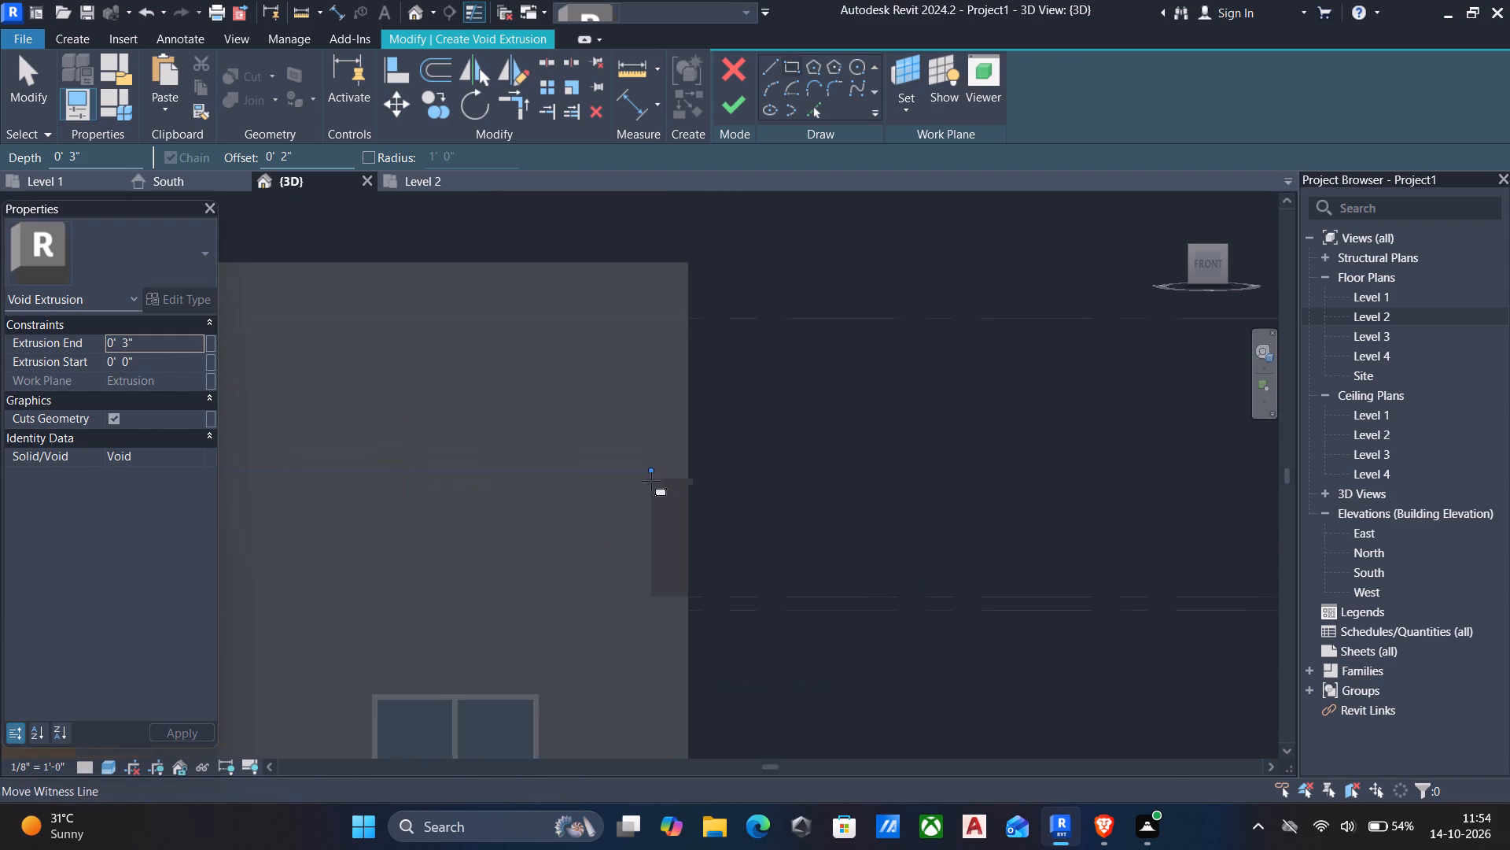
{"action": "scroll", "coordinate": [647, 503], "scroll_direction": "up", "scroll_amount": 5}
{"action": "left_click_drag", "start_coordinate": [656, 468], "coordinate": [661, 488]}
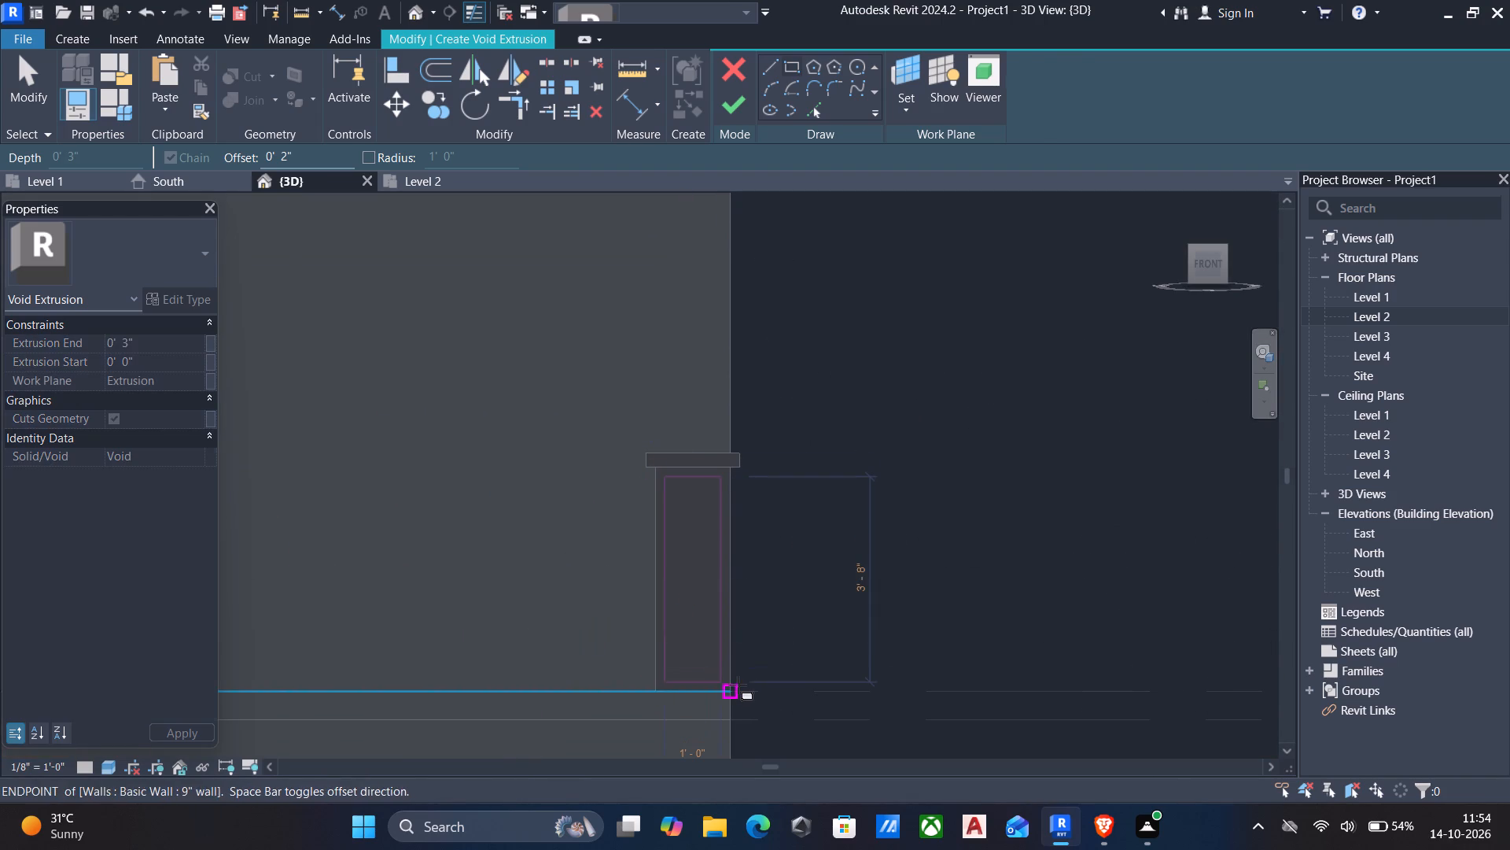
{"action": "left_click", "coordinate": [738, 687]}
{"action": "key", "text": "Escape"}
Finish the void extrusion sketch to cut recessed panels into the front faces of both corner posts.
{"action": "scroll", "coordinate": [684, 598], "scroll_direction": "down", "scroll_amount": 6}
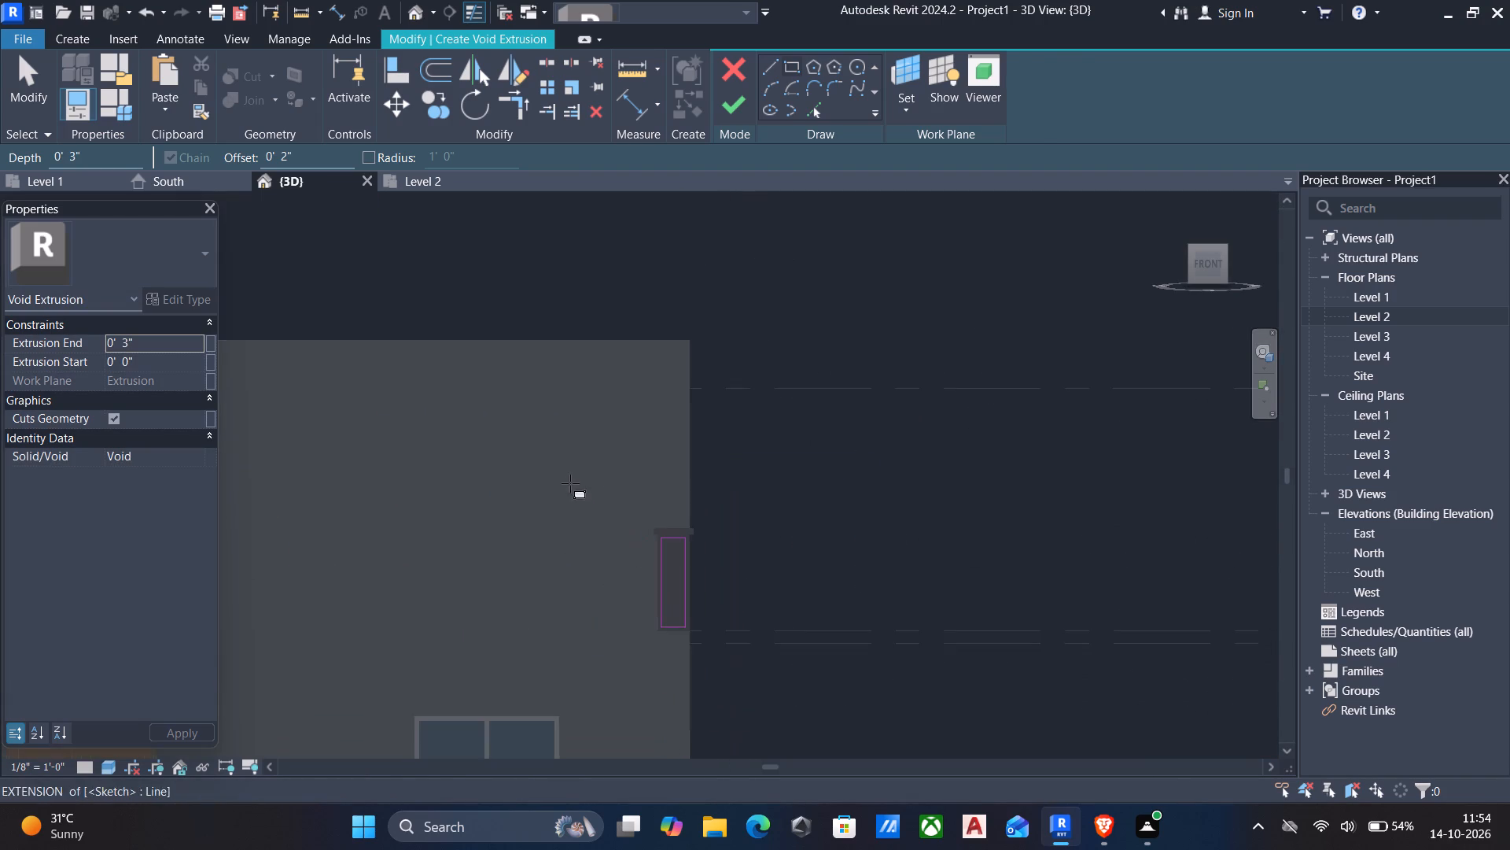
{"action": "middle_click_drag", "start_coordinate": [570, 482], "coordinate": [842, 413]}
{"action": "left_click", "coordinate": [735, 99]}
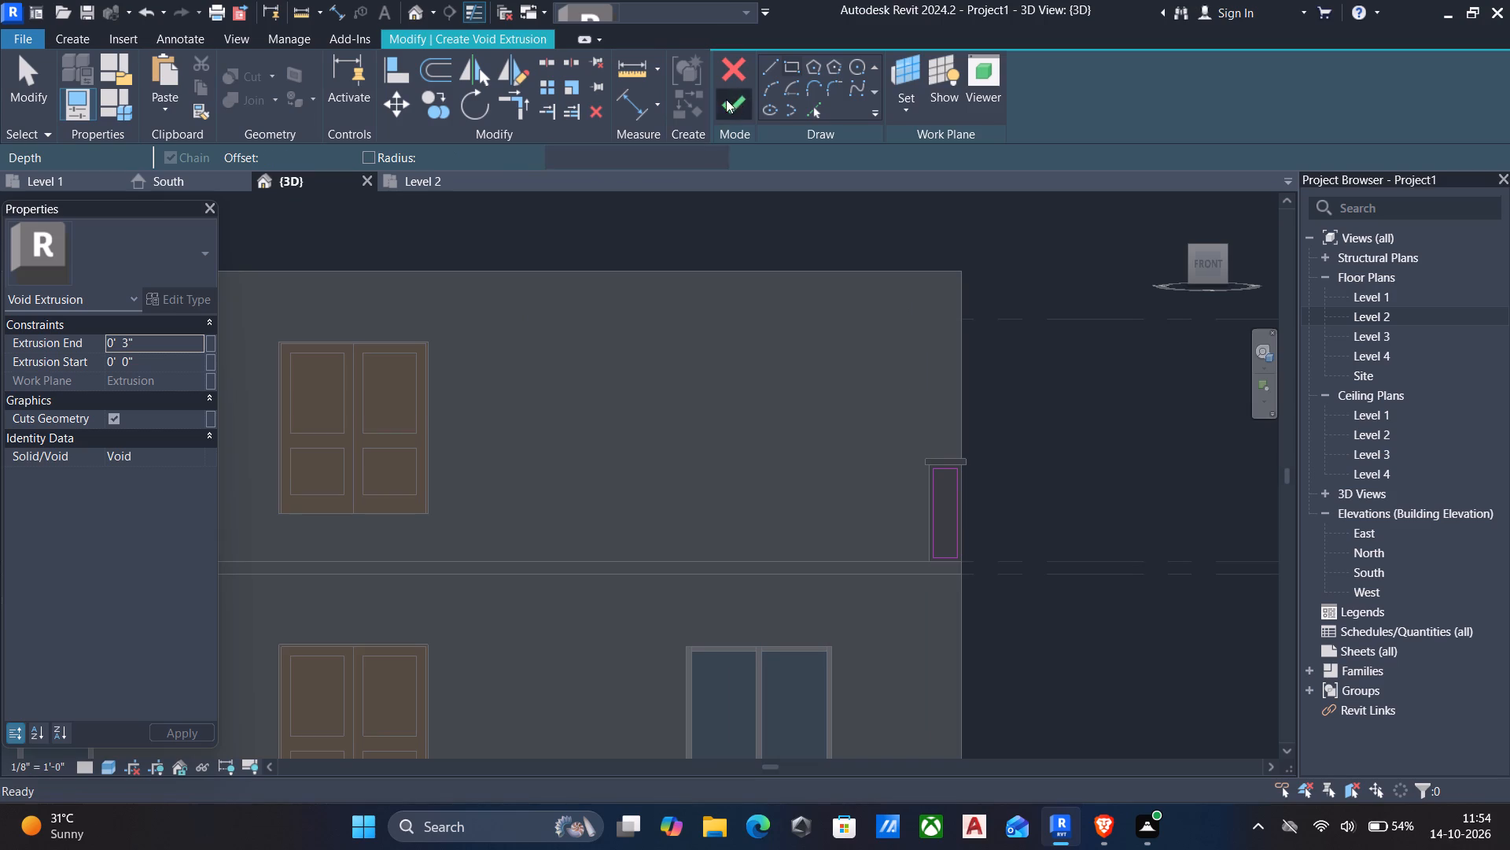
{"action": "scroll", "coordinate": [679, 327], "scroll_direction": "down", "scroll_amount": 1}
{"action": "scroll", "coordinate": [444, 382], "scroll_direction": "down", "scroll_amount": 2}
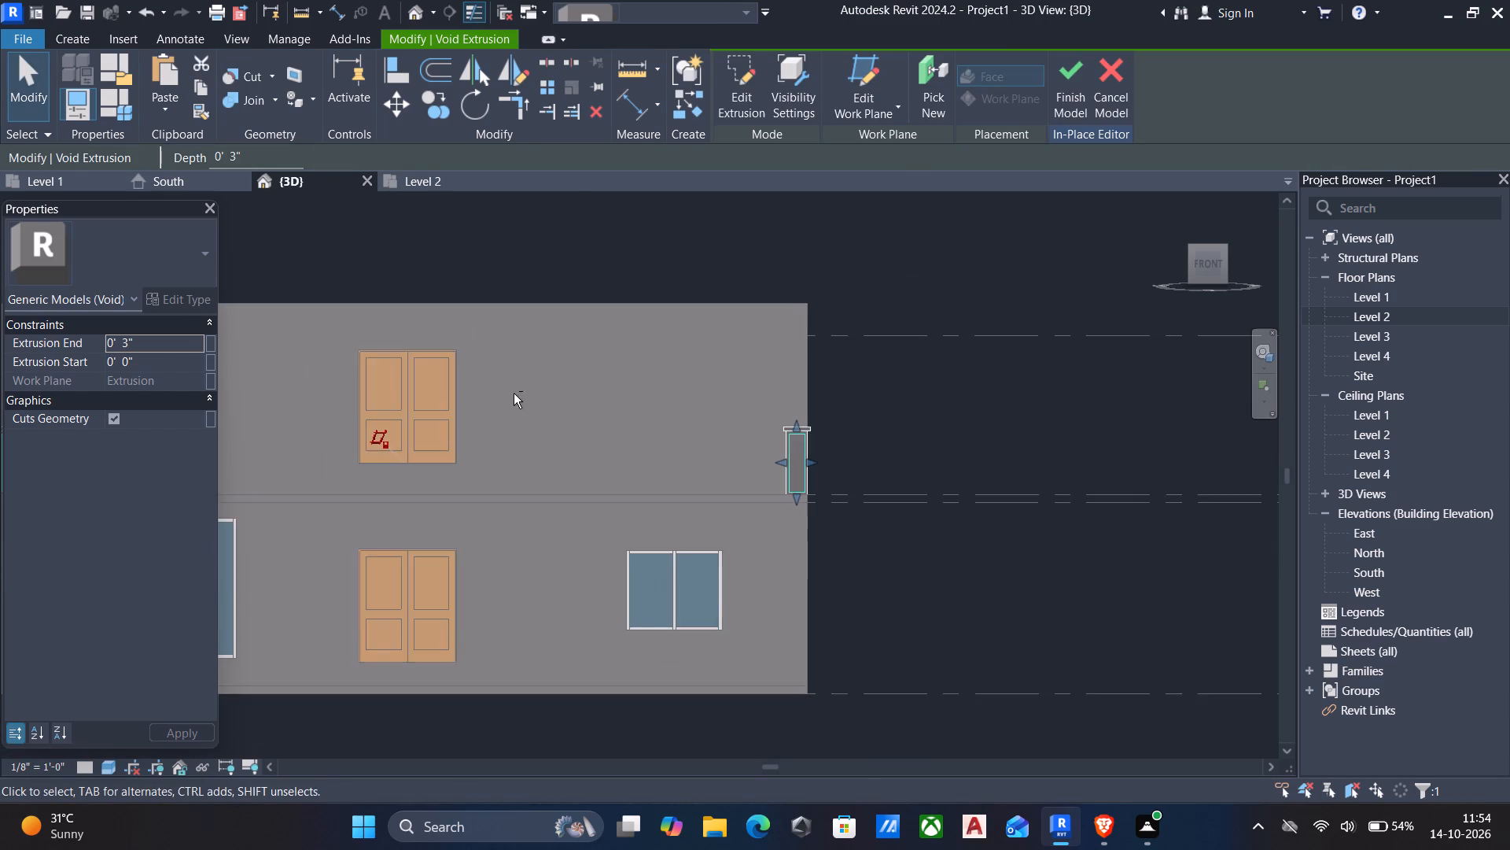
{"action": "middle_click_drag", "start_coordinate": [514, 394], "coordinate": [464, 511], "text": "shift"}
{"action": "scroll", "coordinate": [828, 490], "scroll_direction": "up", "scroll_amount": 5}
{"action": "key", "text": "Escape"}
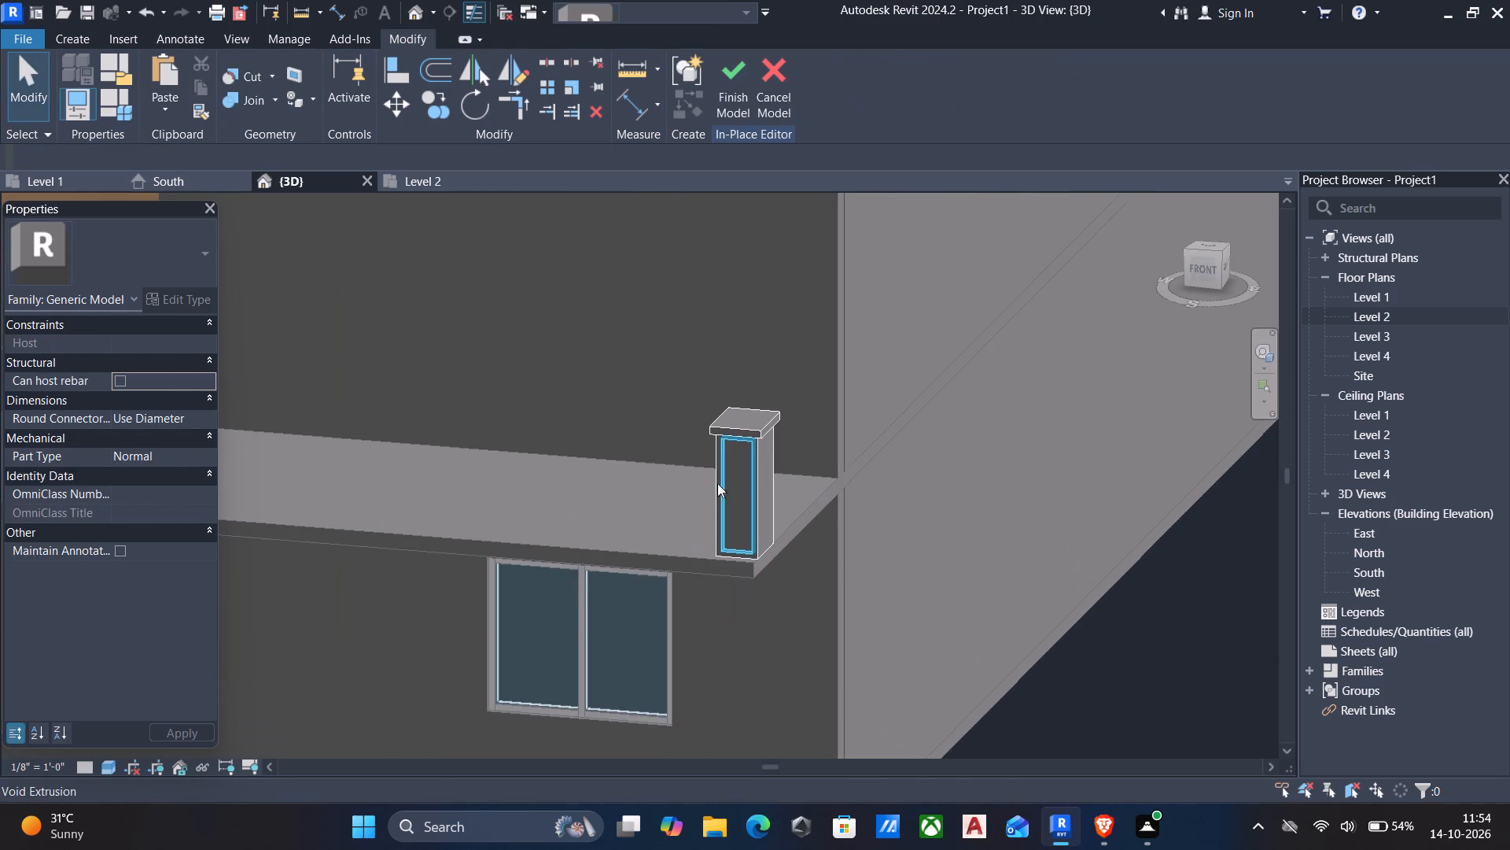
Set the extrusion end of the posts' front void to 2".
{"action": "middle_click_drag", "start_coordinate": [698, 489], "coordinate": [673, 462], "text": "shift"}
{"action": "scroll", "coordinate": [668, 443], "scroll_direction": "up", "scroll_amount": 1}
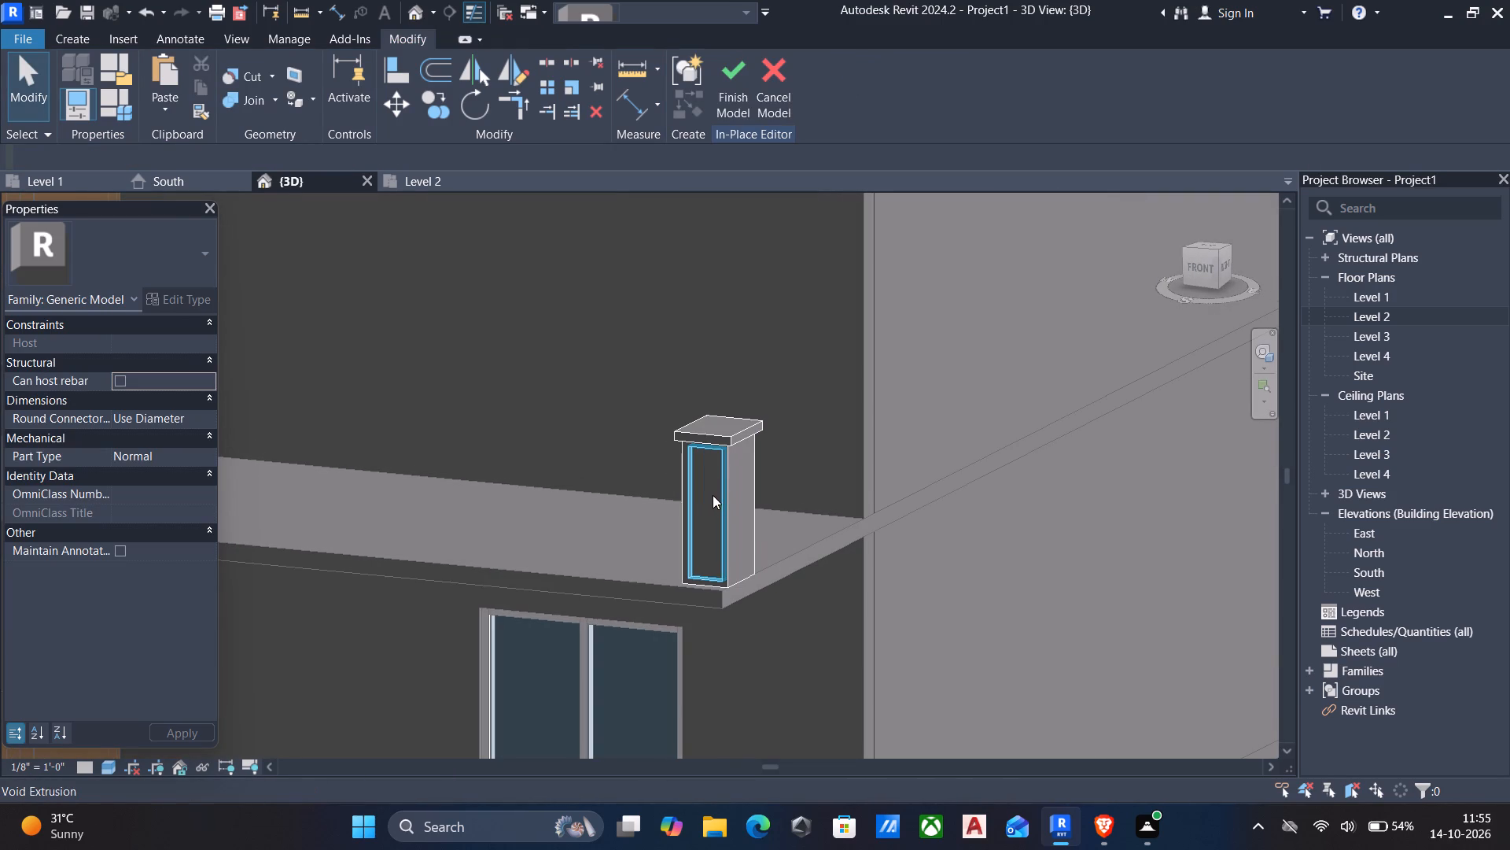
{"action": "left_click", "coordinate": [709, 496]}
{"action": "left_click", "coordinate": [693, 487]}
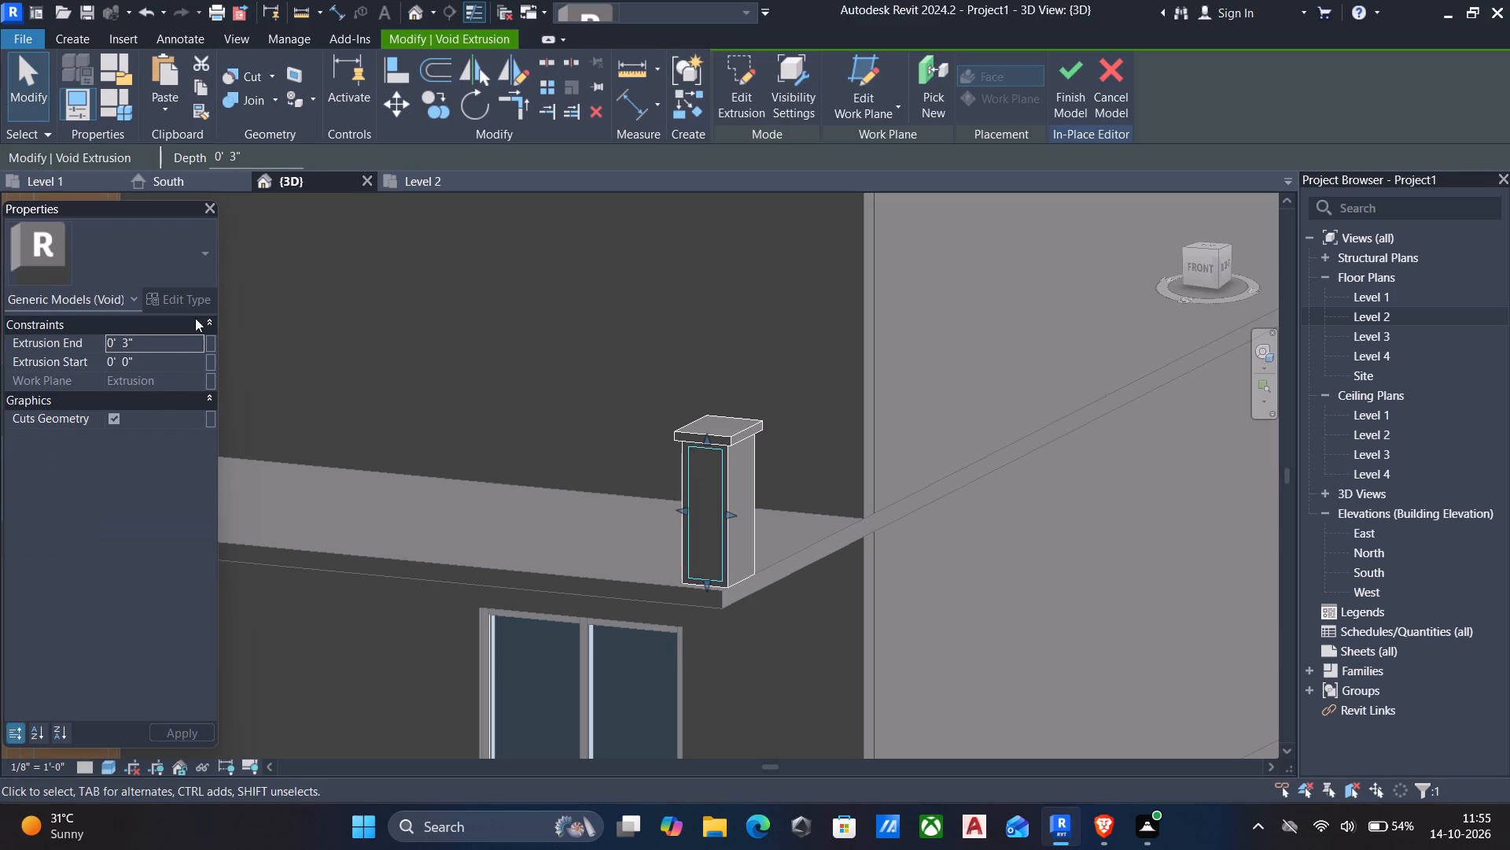
{"action": "left_click", "coordinate": [180, 340]}
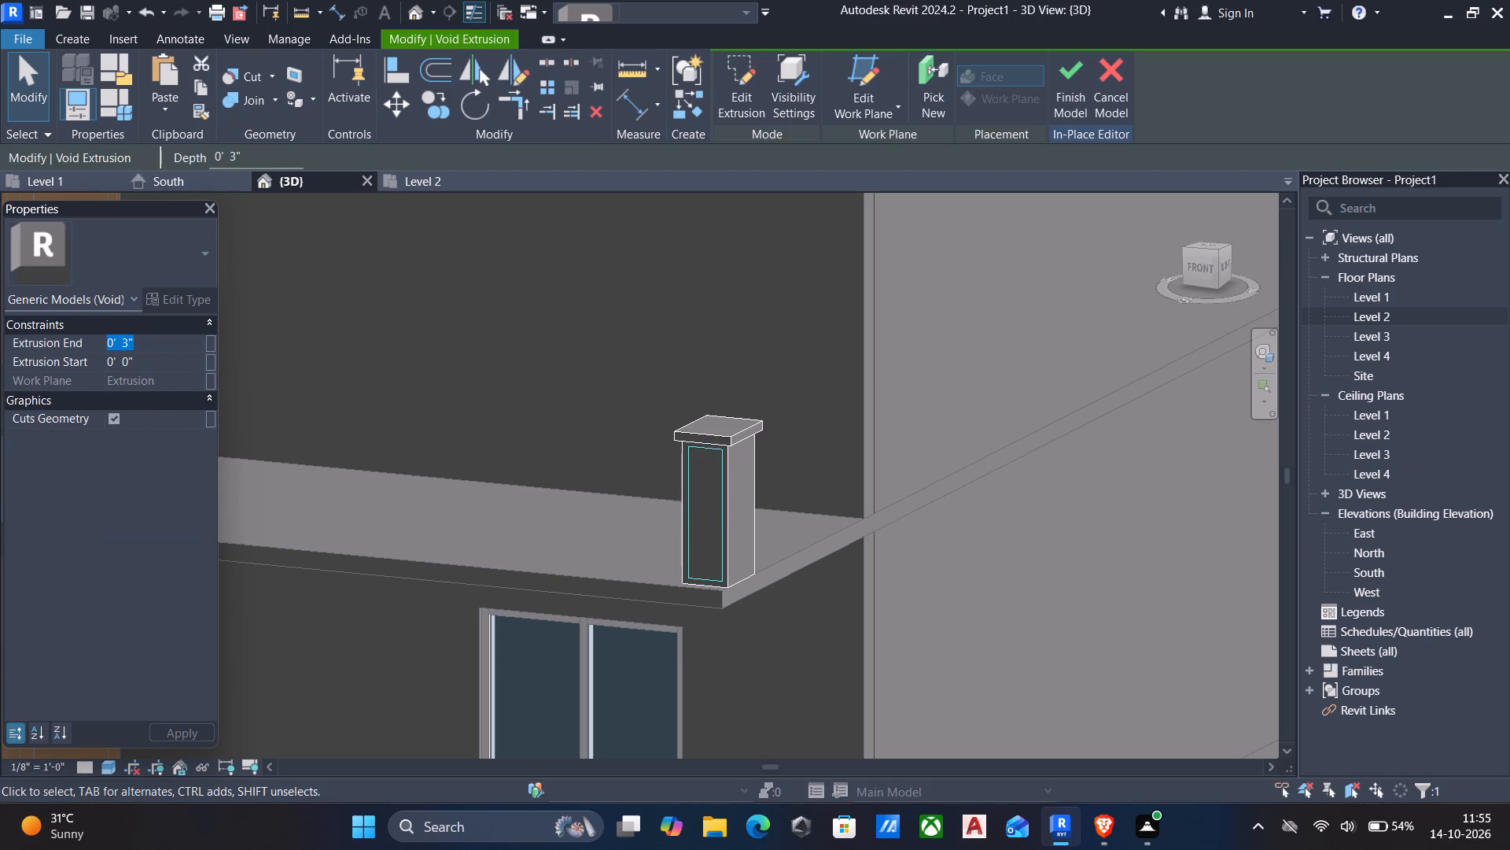
{"action": "type", "text": "2\""}
{"action": "key", "text": "Return"}
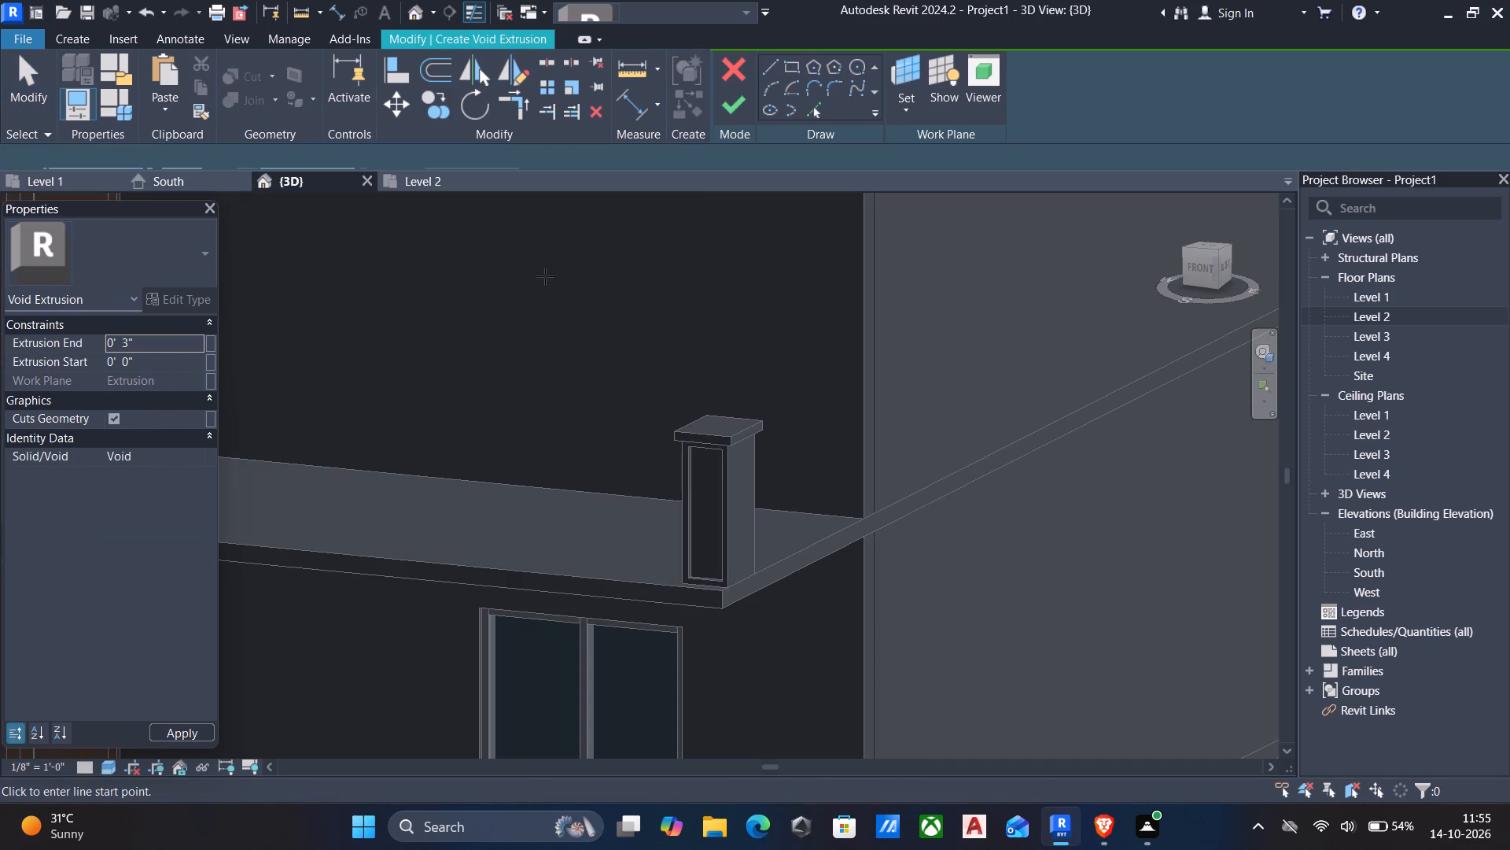
{"action": "left_click", "coordinate": [731, 59]}
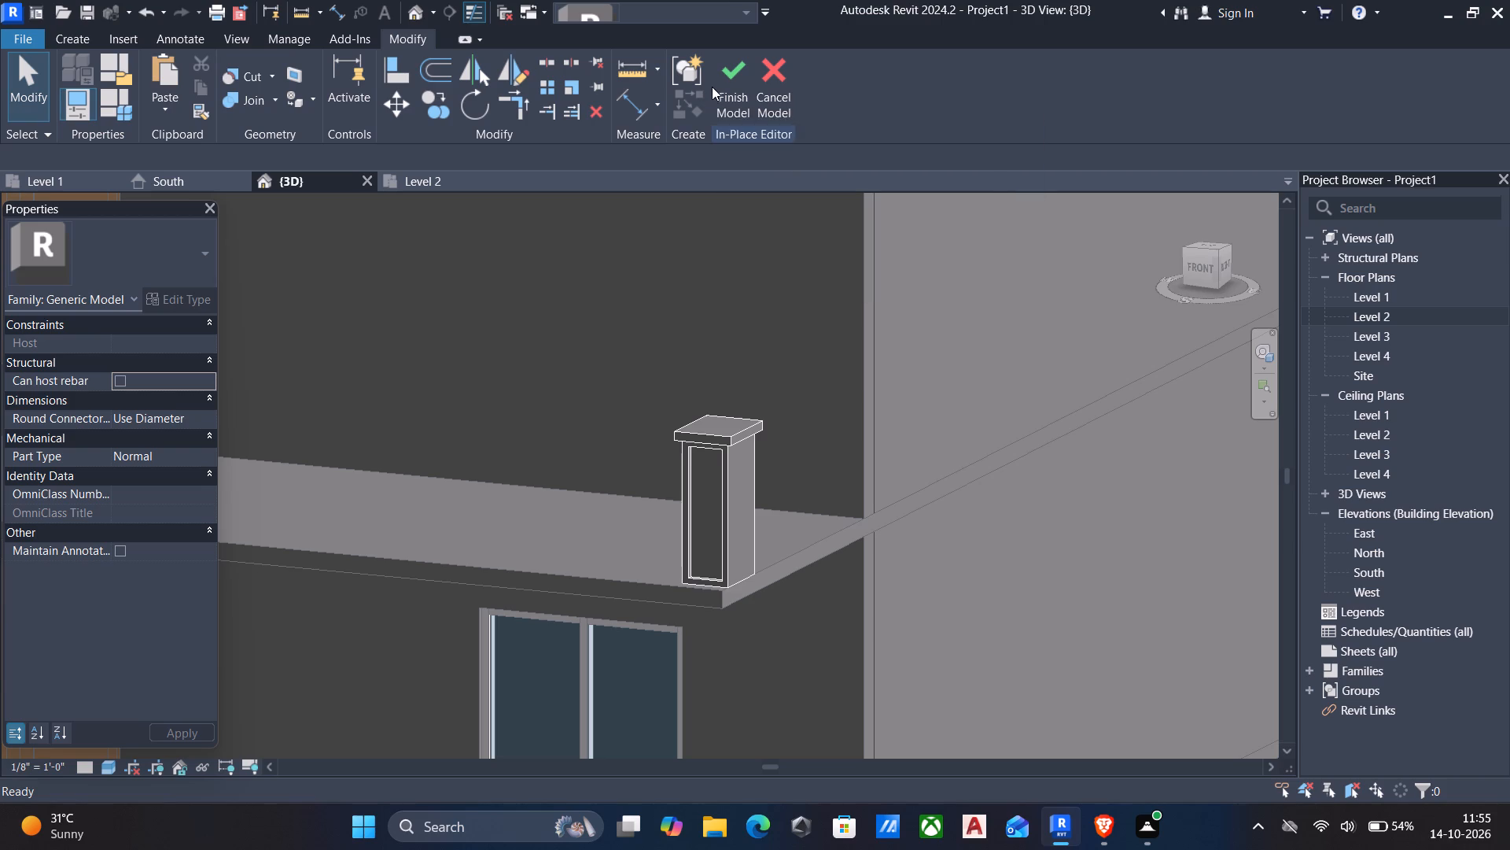
Finish the in-place model of the capped corner posts.
{"action": "left_click", "coordinate": [741, 72]}
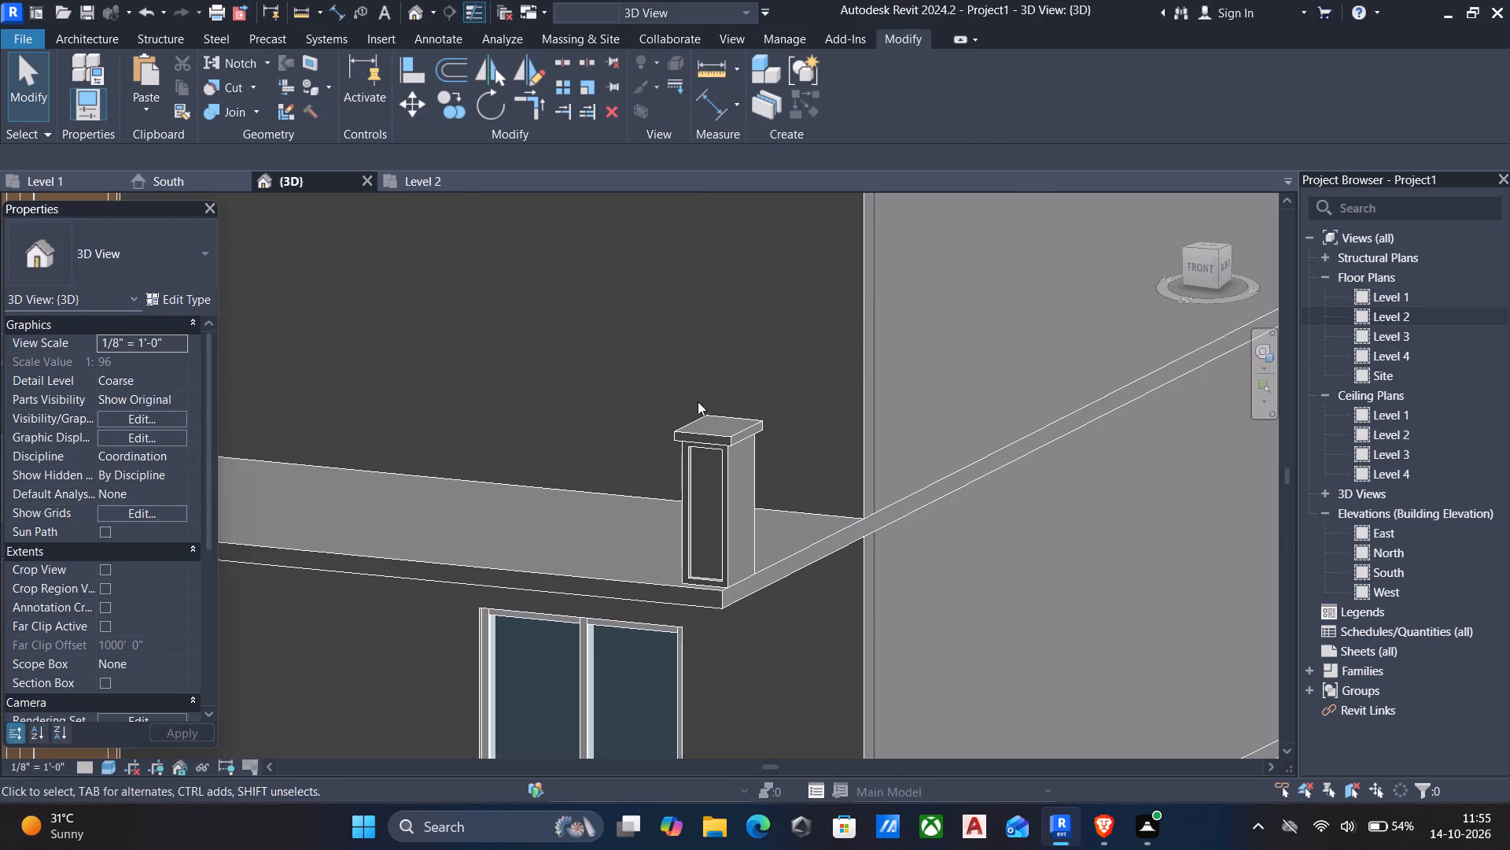
Inspect the recessed corner posts and the front facade from several angles.
{"action": "scroll", "coordinate": [689, 411], "scroll_direction": "down", "scroll_amount": 5}
{"action": "middle_click_drag", "start_coordinate": [668, 433], "coordinate": [783, 353]}
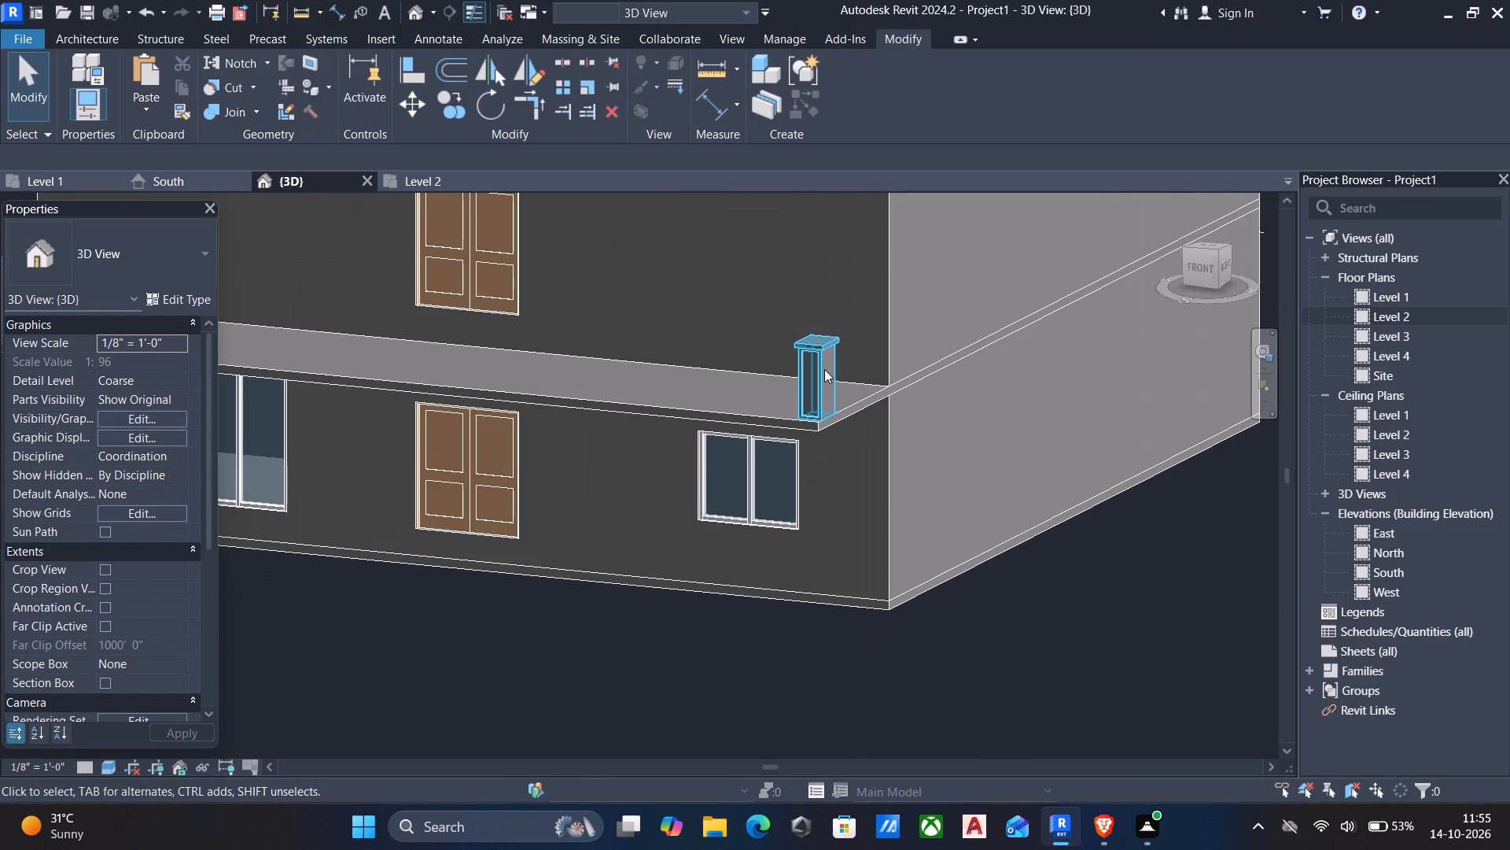
{"action": "middle_click_drag", "start_coordinate": [822, 364], "coordinate": [768, 361], "text": "shift"}
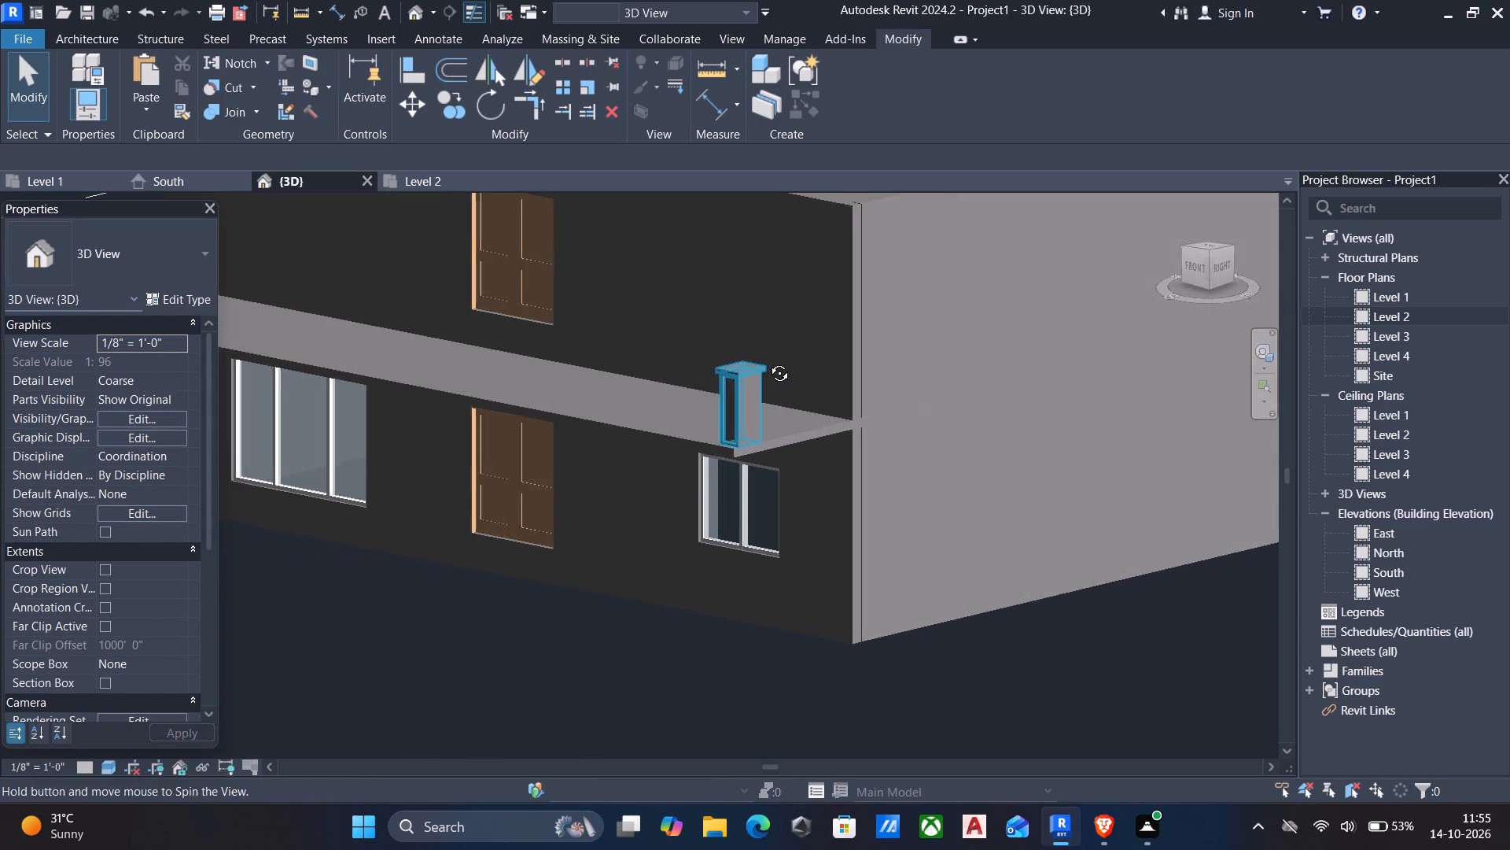
{"action": "middle_click_drag", "start_coordinate": [768, 361], "coordinate": [805, 353], "text": "shift"}
{"action": "scroll", "coordinate": [804, 353], "scroll_direction": "down", "scroll_amount": 5}
{"action": "middle_click_drag", "start_coordinate": [735, 413], "coordinate": [763, 402], "text": "shift"}
{"action": "middle_click_drag", "start_coordinate": [657, 459], "coordinate": [691, 449]}
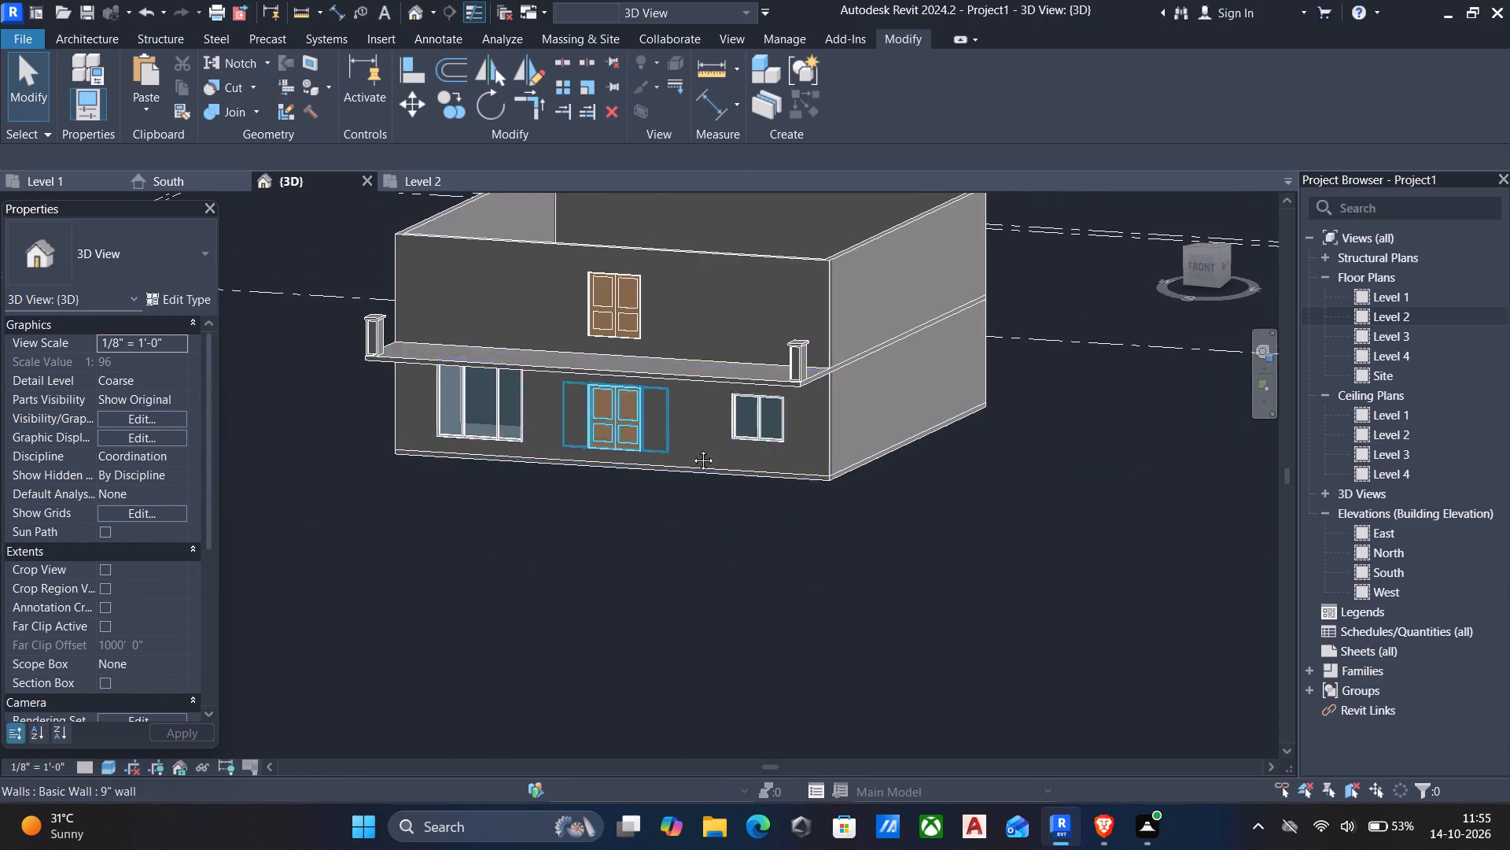
{"action": "middle_click_drag", "start_coordinate": [691, 449], "coordinate": [766, 415]}
{"action": "middle_click_drag", "start_coordinate": [635, 453], "coordinate": [683, 424], "text": "shift"}
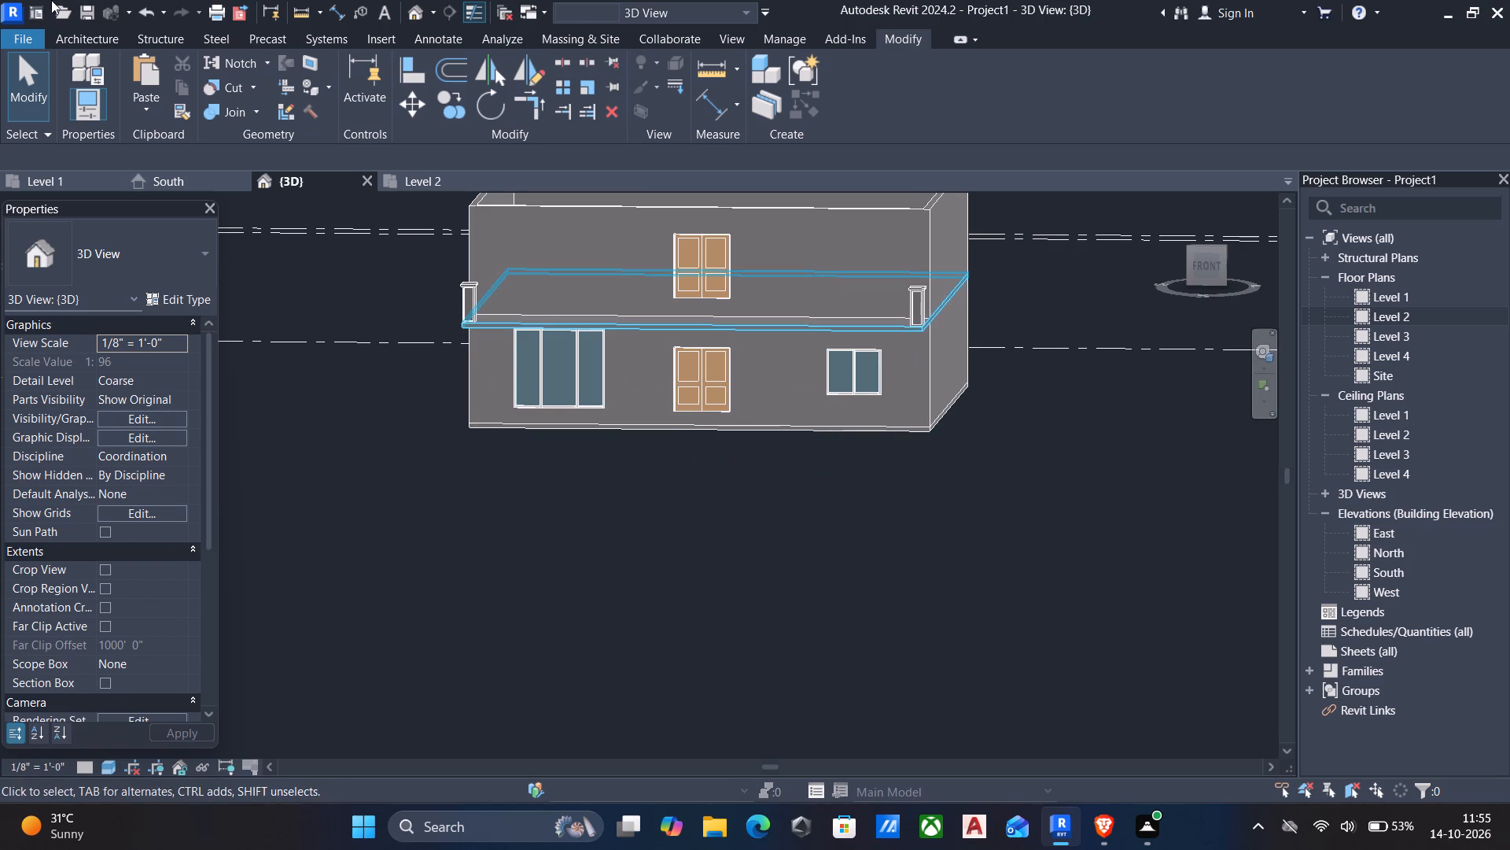
Reopen the corner posts' in-place generic model for editing.
{"action": "left_click", "coordinate": [465, 287]}
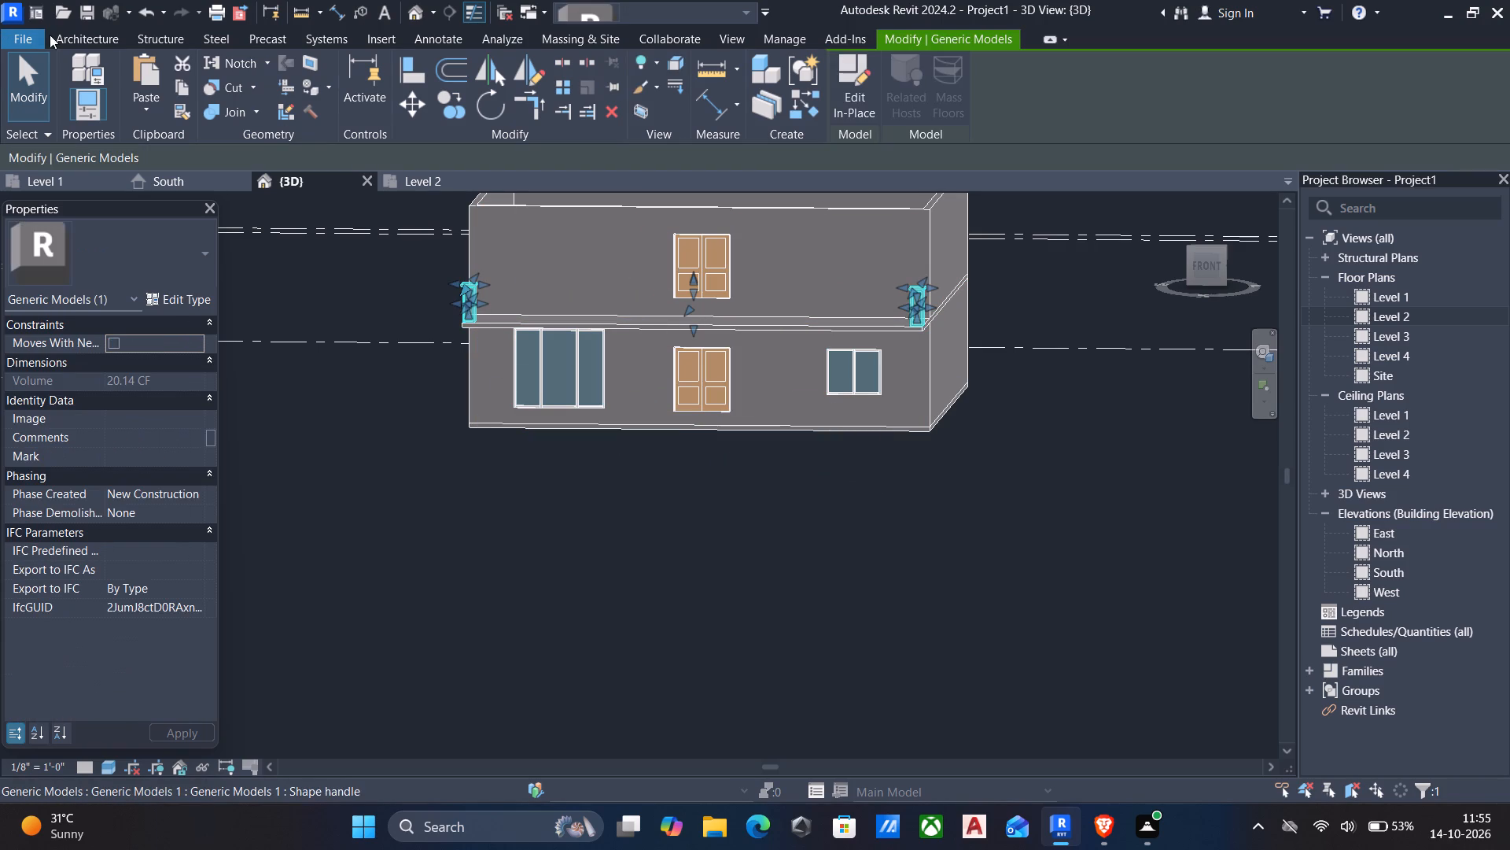
{"action": "left_click", "coordinate": [853, 73]}
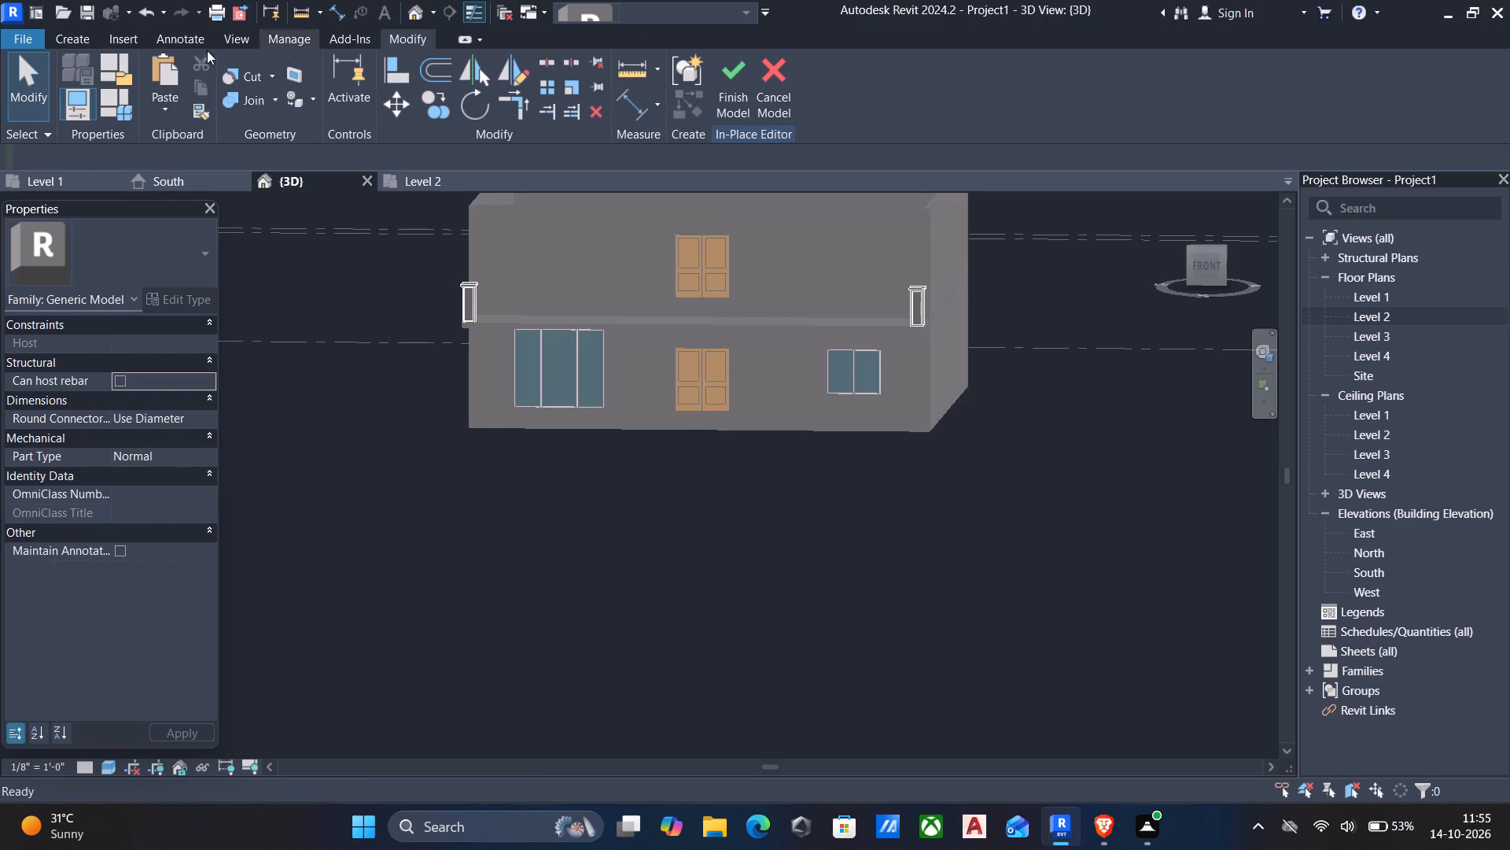
Start a solid extrusion with the ground-floor front wall's outer face picked as its work plane.
{"action": "left_click", "coordinate": [72, 36]}
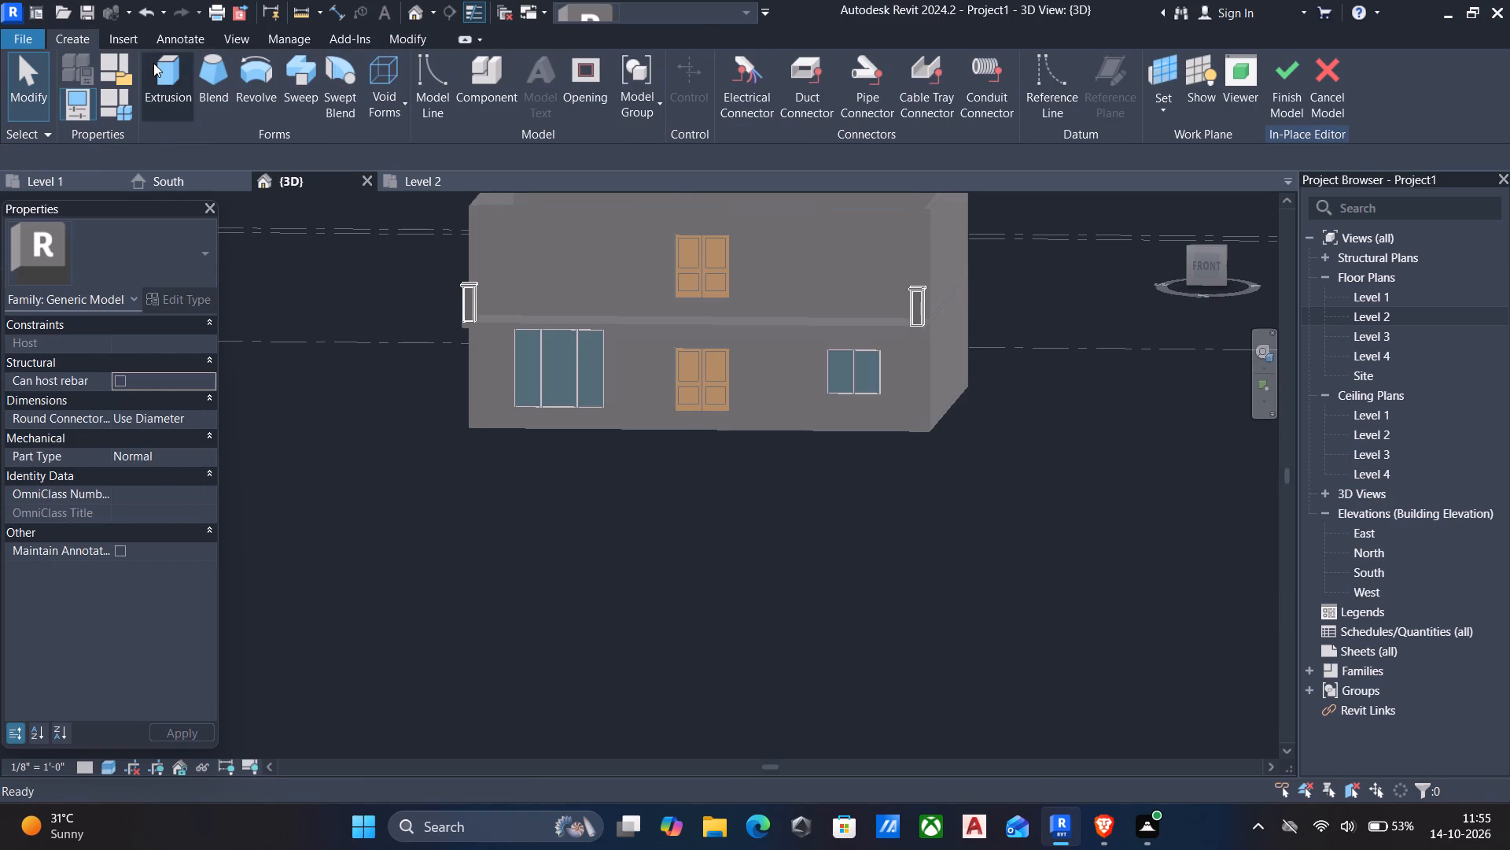
{"action": "left_click", "coordinate": [155, 64]}
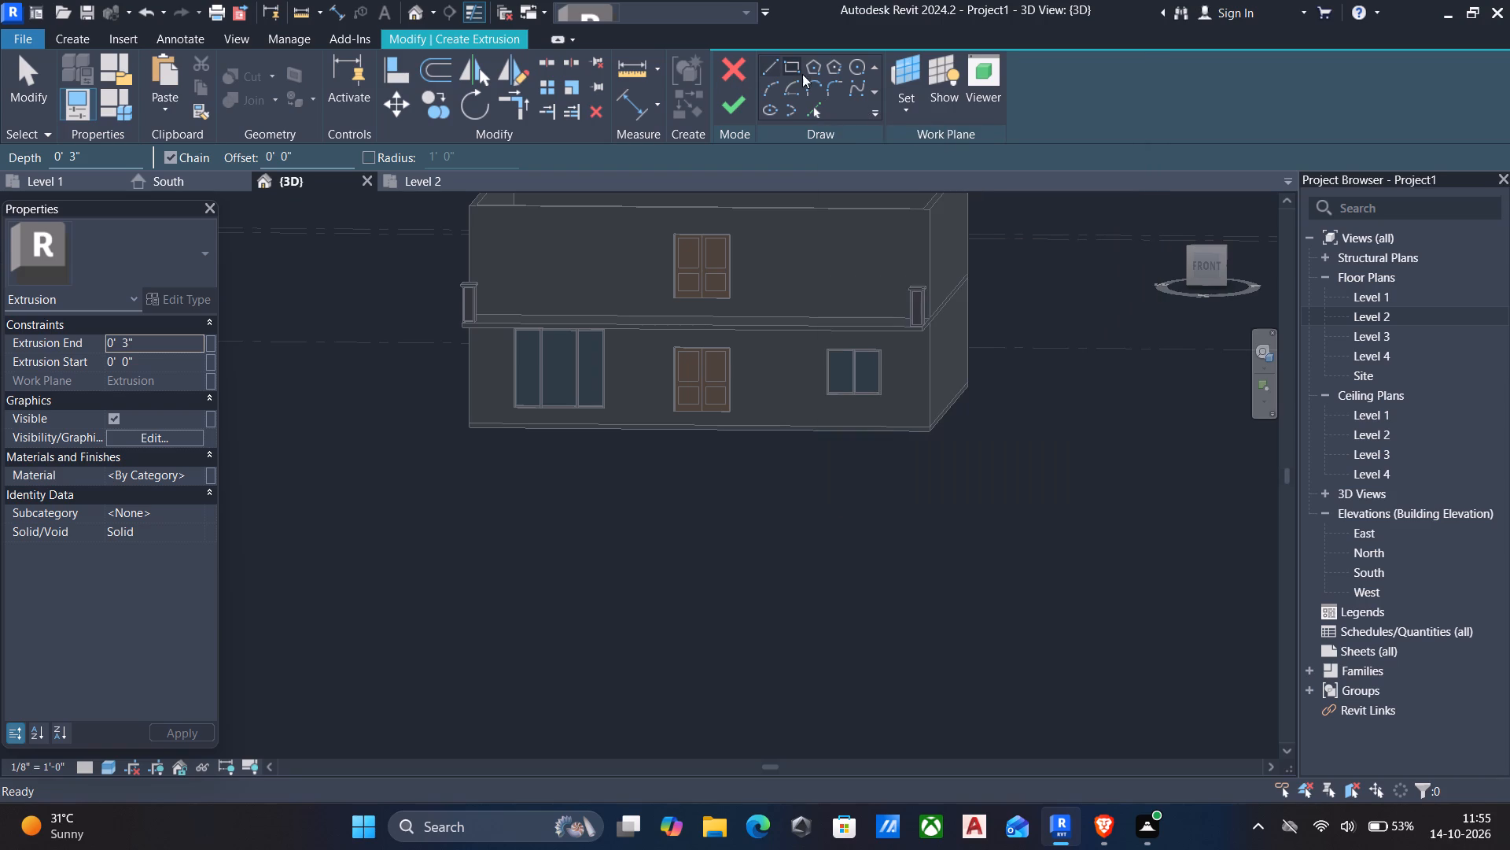
{"action": "left_click", "coordinate": [903, 110]}
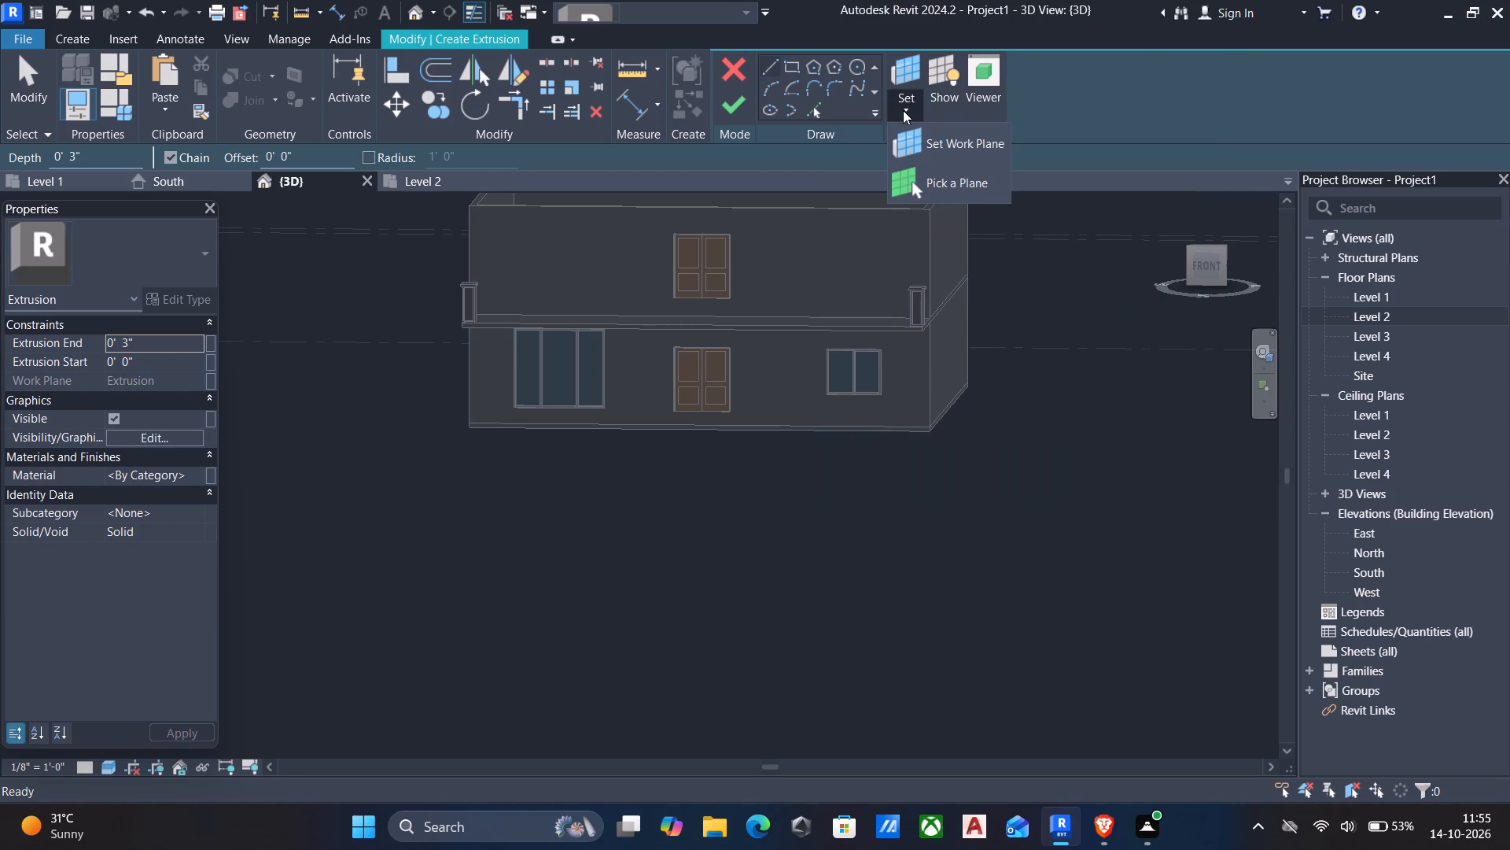
{"action": "left_click", "coordinate": [943, 184]}
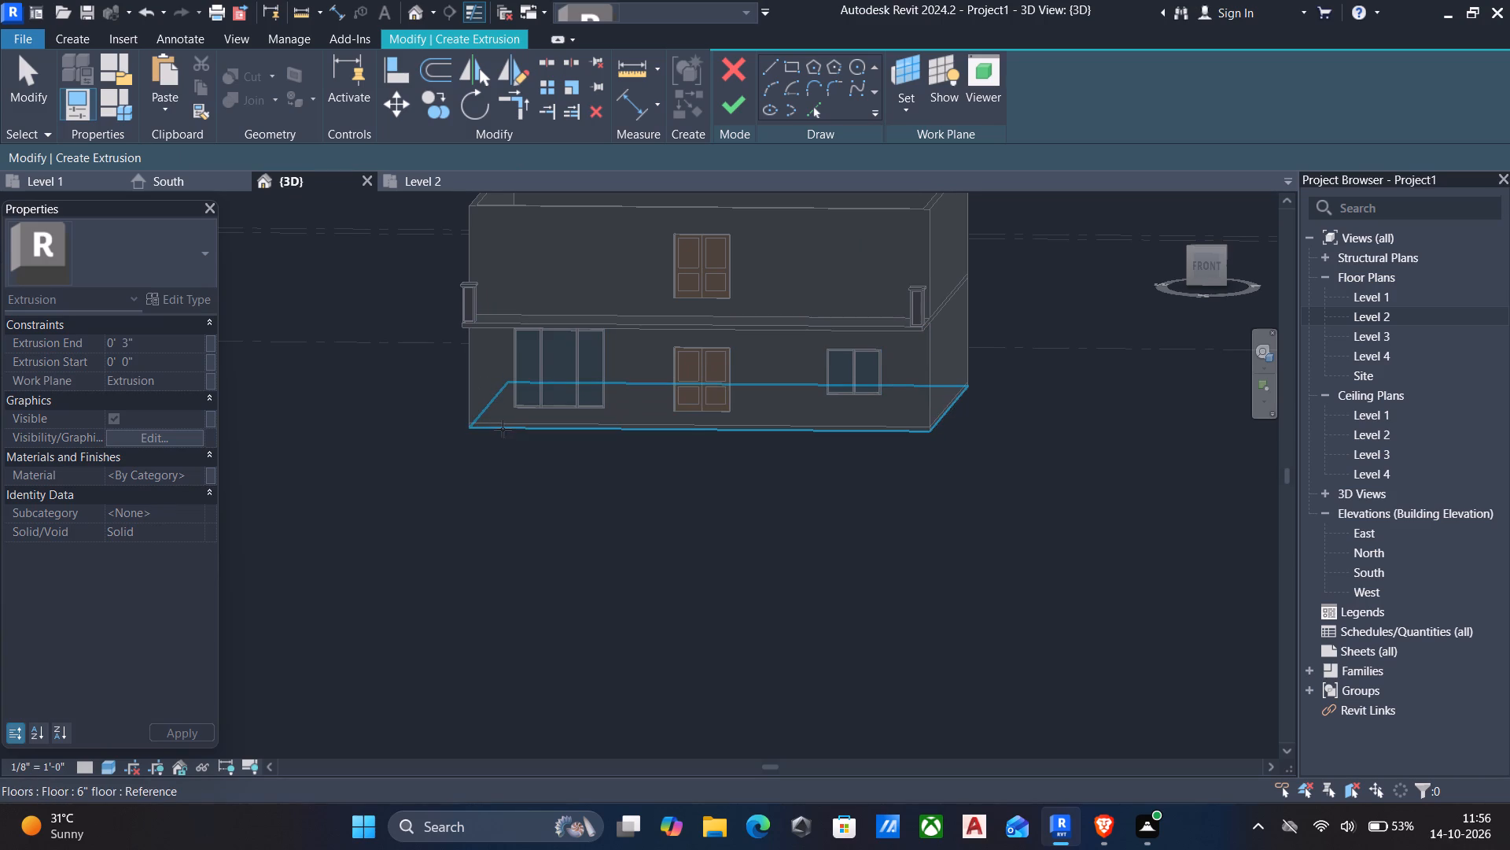
{"action": "scroll", "coordinate": [489, 368], "scroll_direction": "down", "scroll_amount": 1}
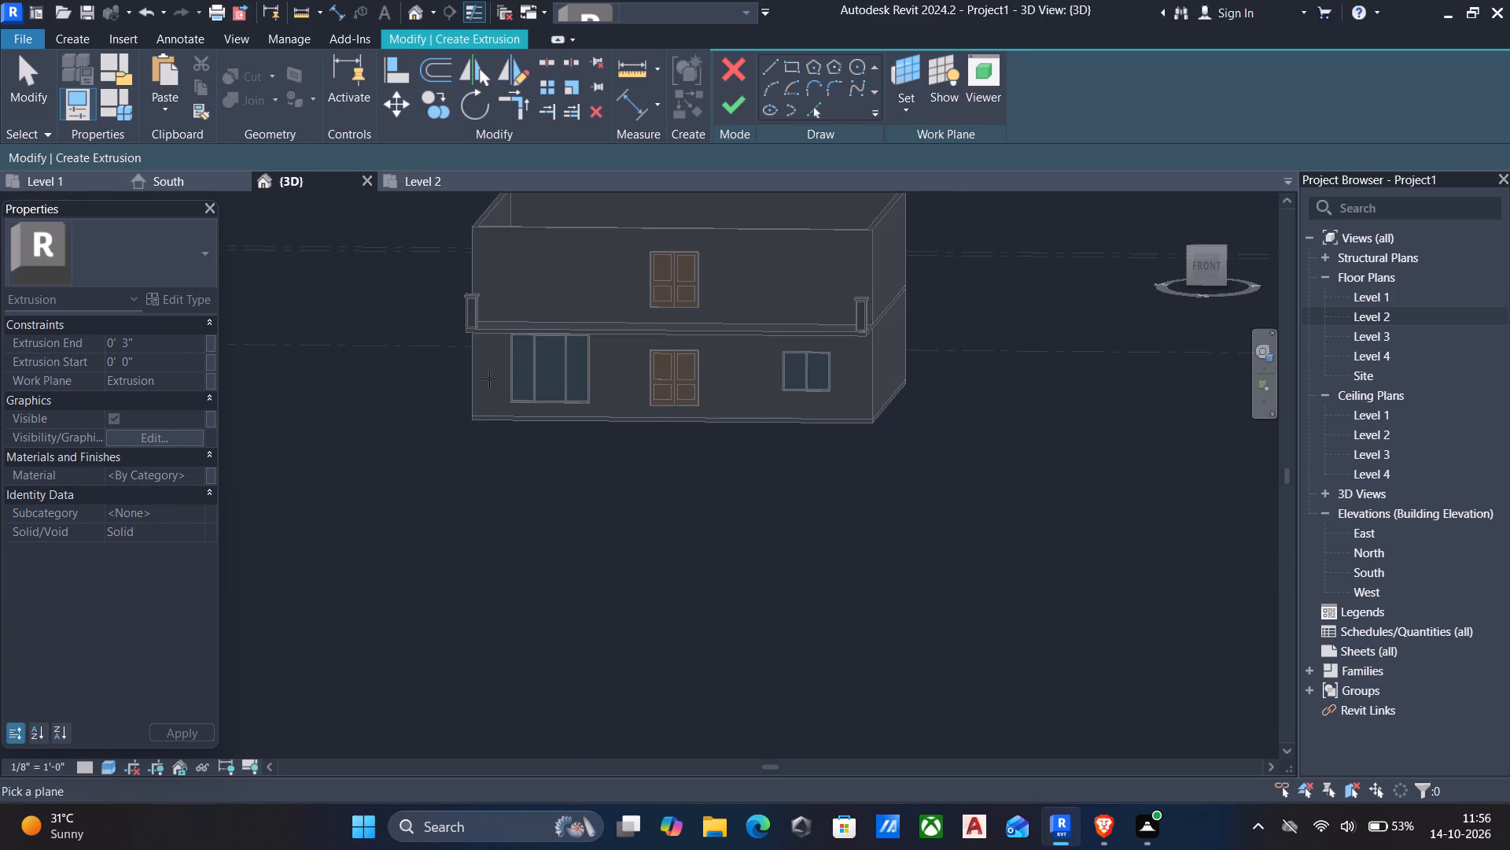
{"action": "middle_click_drag", "start_coordinate": [489, 379], "coordinate": [560, 395], "text": "shift"}
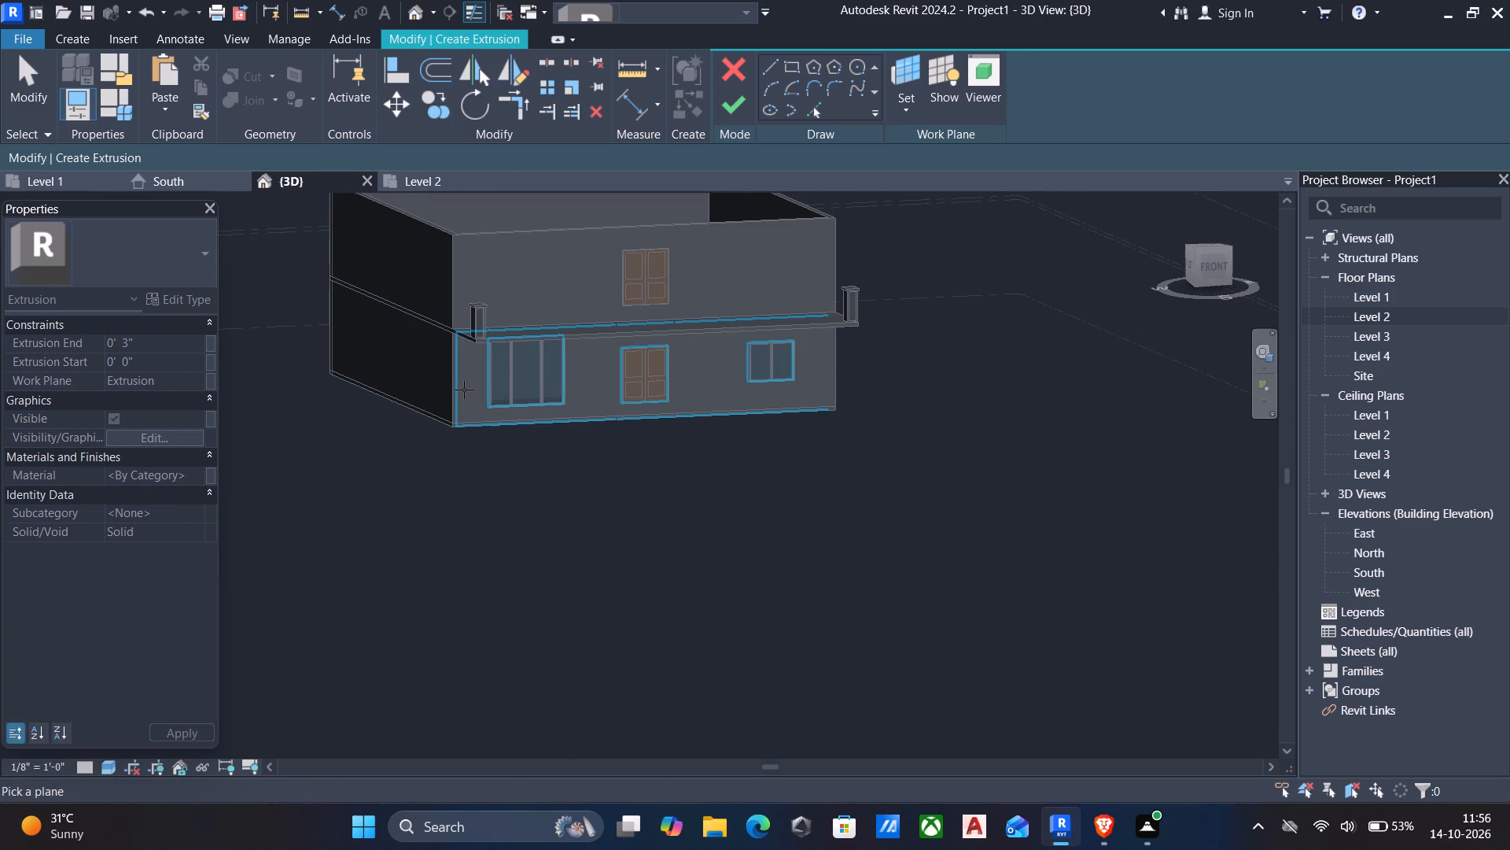
{"action": "left_click", "coordinate": [464, 390]}
Sketch a rectangle about 16'-5" by 12'-0" around the three-panel window, from the front wall's west edge at Level 2 down to Level 1.
{"action": "scroll", "coordinate": [474, 394], "scroll_direction": "down", "scroll_amount": 1}
{"action": "middle_click_drag", "start_coordinate": [471, 394], "coordinate": [409, 354], "text": "shift"}
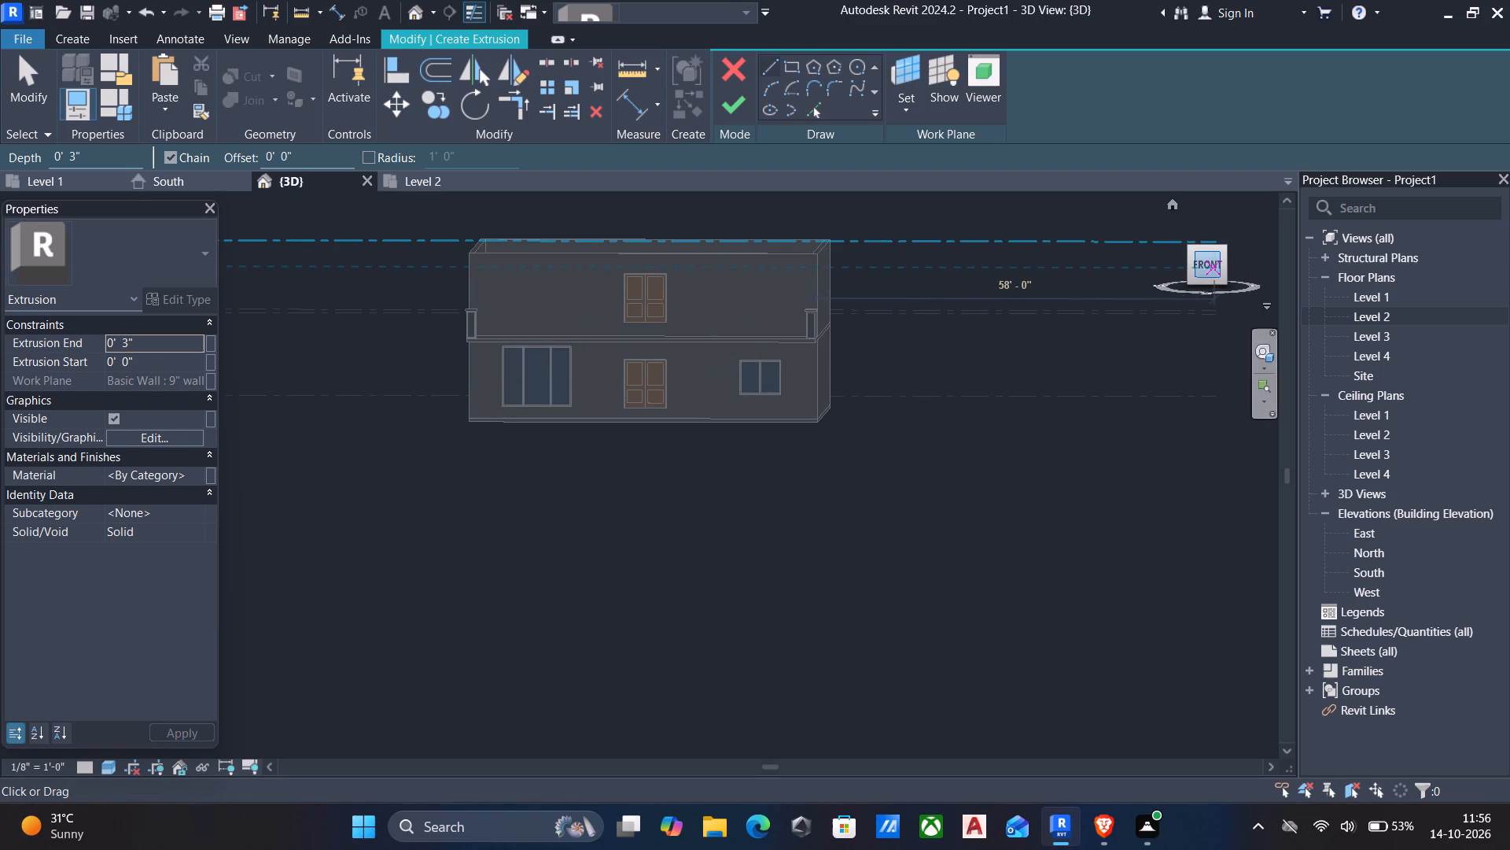
{"action": "left_click", "coordinate": [1206, 264]}
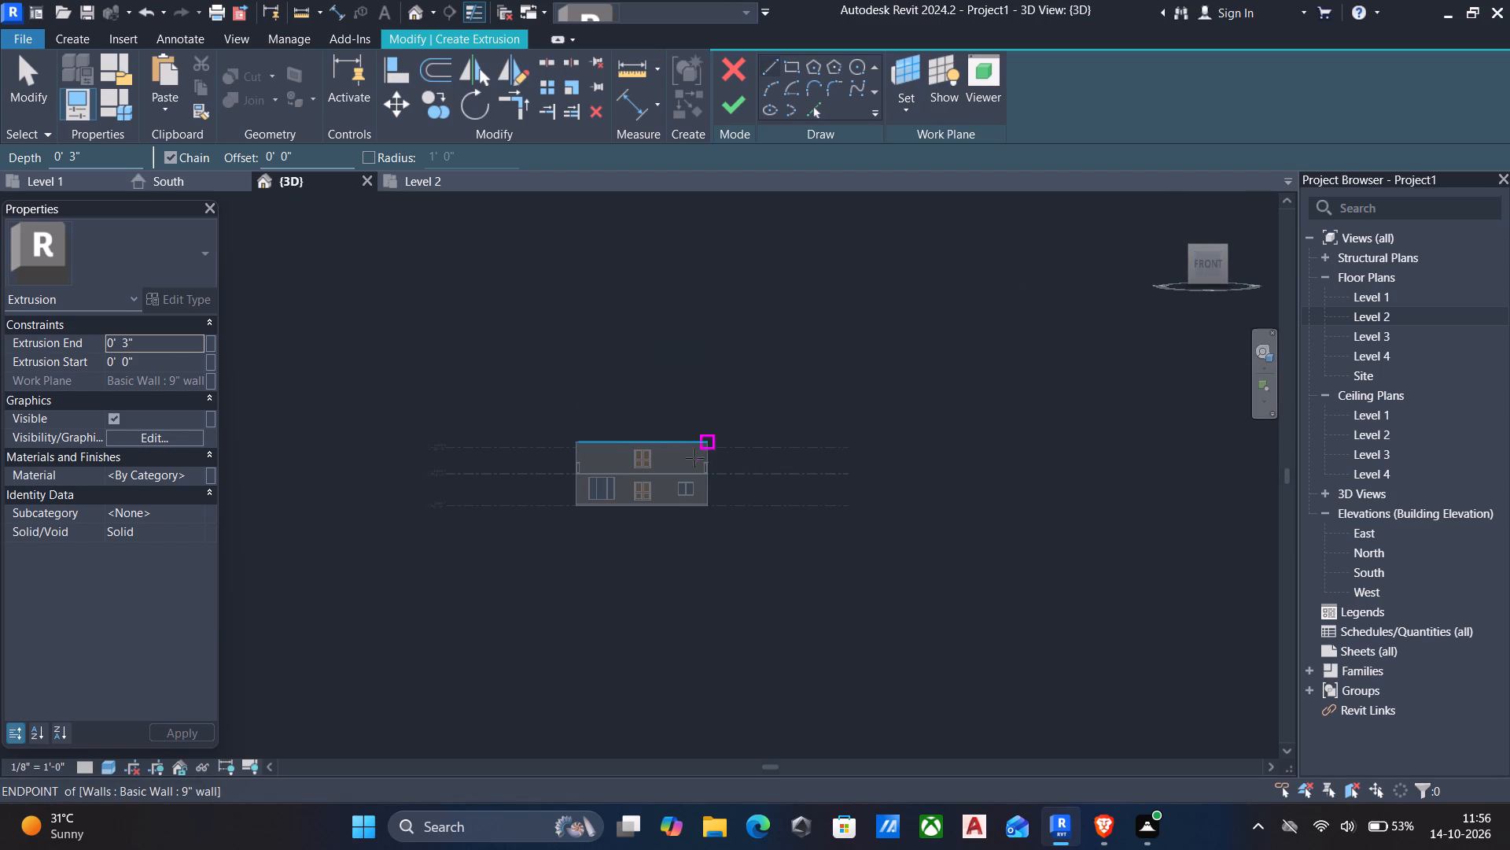
{"action": "scroll", "coordinate": [613, 504], "scroll_direction": "up", "scroll_amount": 11}
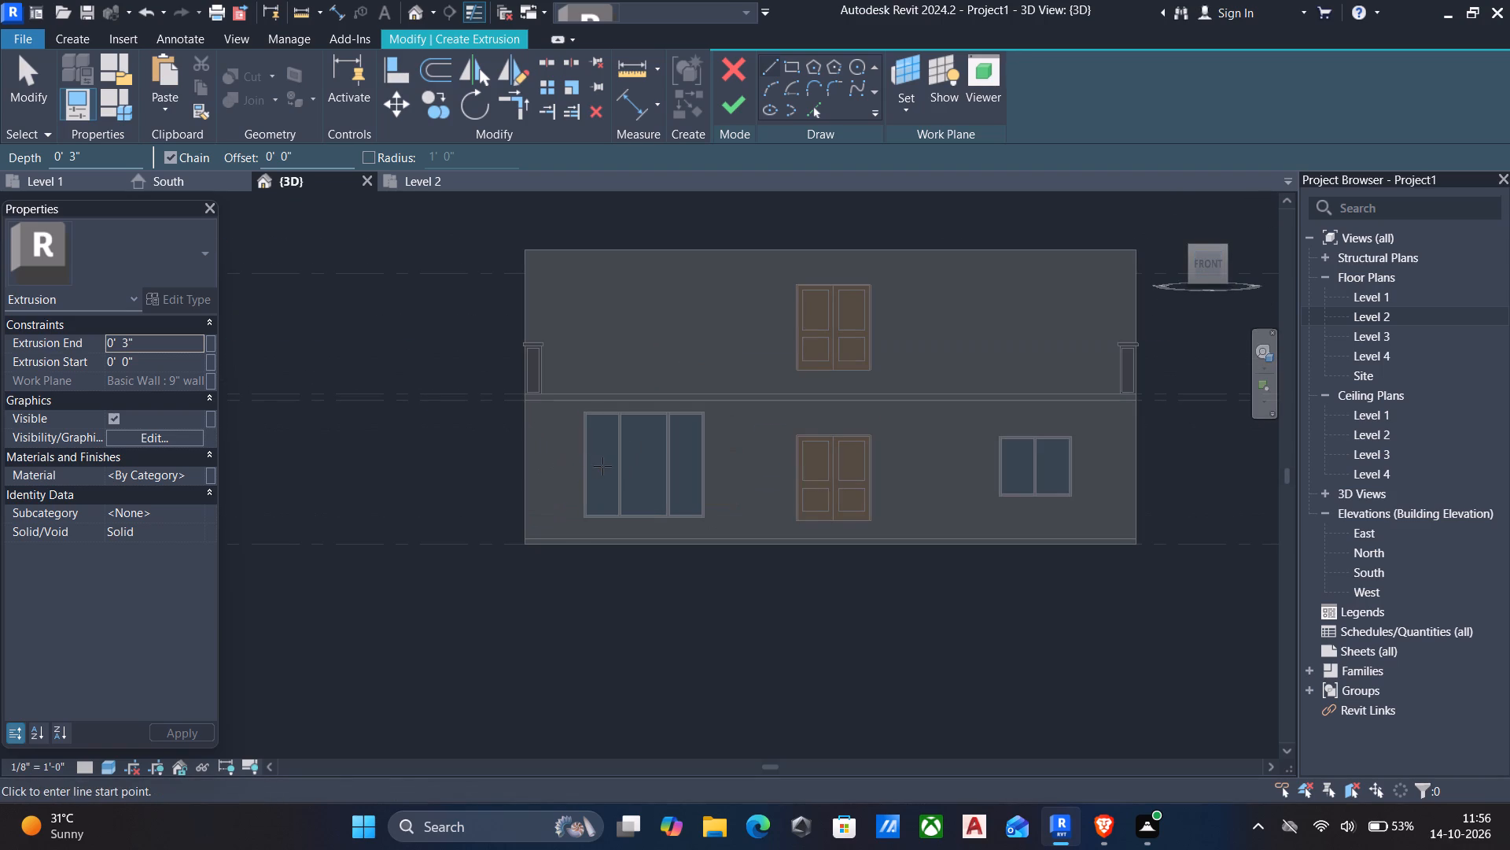
{"action": "middle_click_drag", "start_coordinate": [588, 471], "coordinate": [573, 431]}
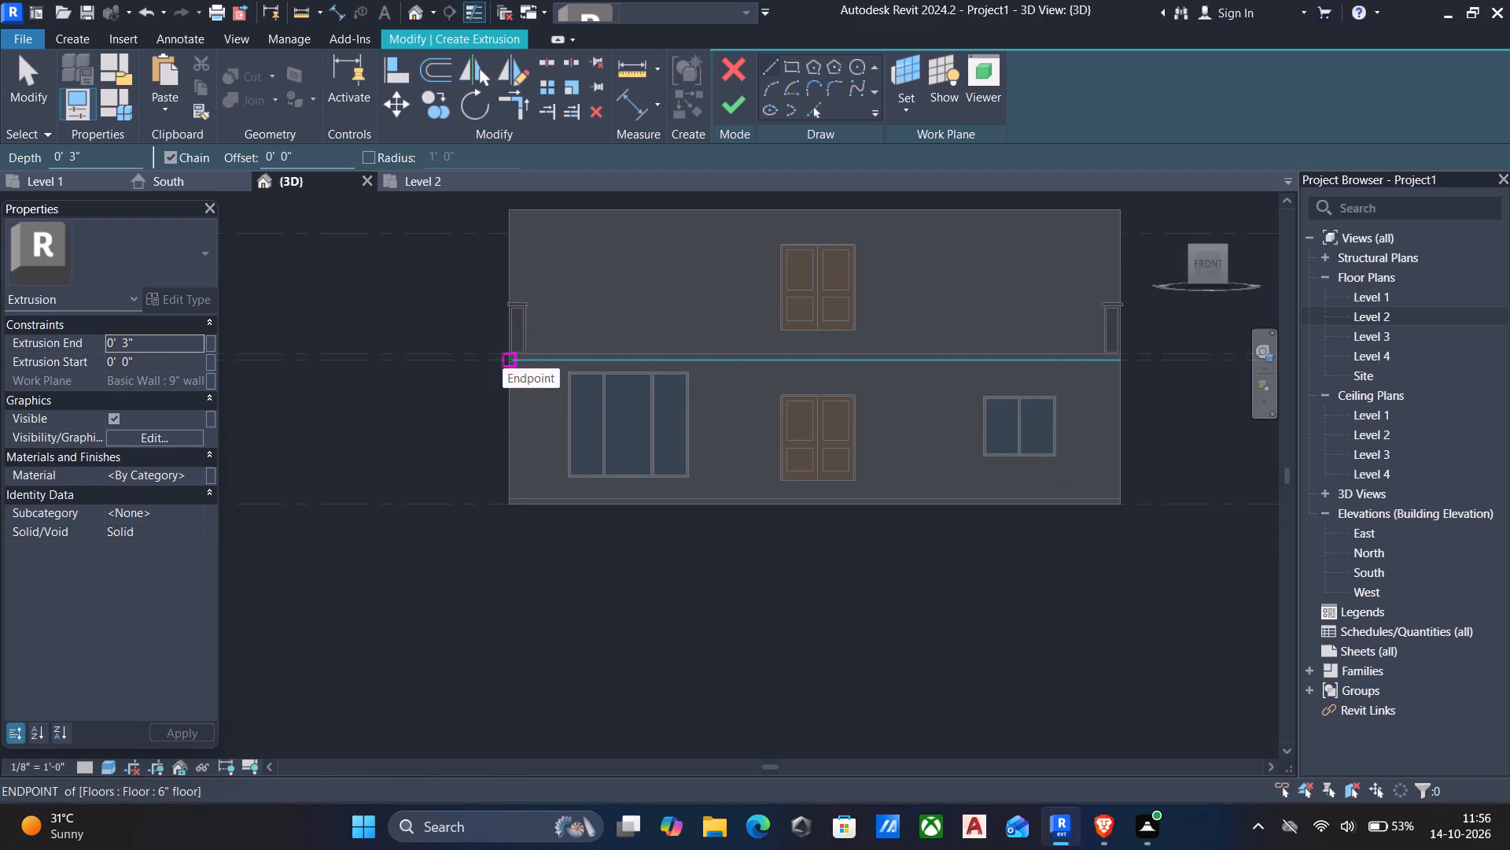
{"action": "scroll", "coordinate": [502, 360], "scroll_direction": "up", "scroll_amount": 5}
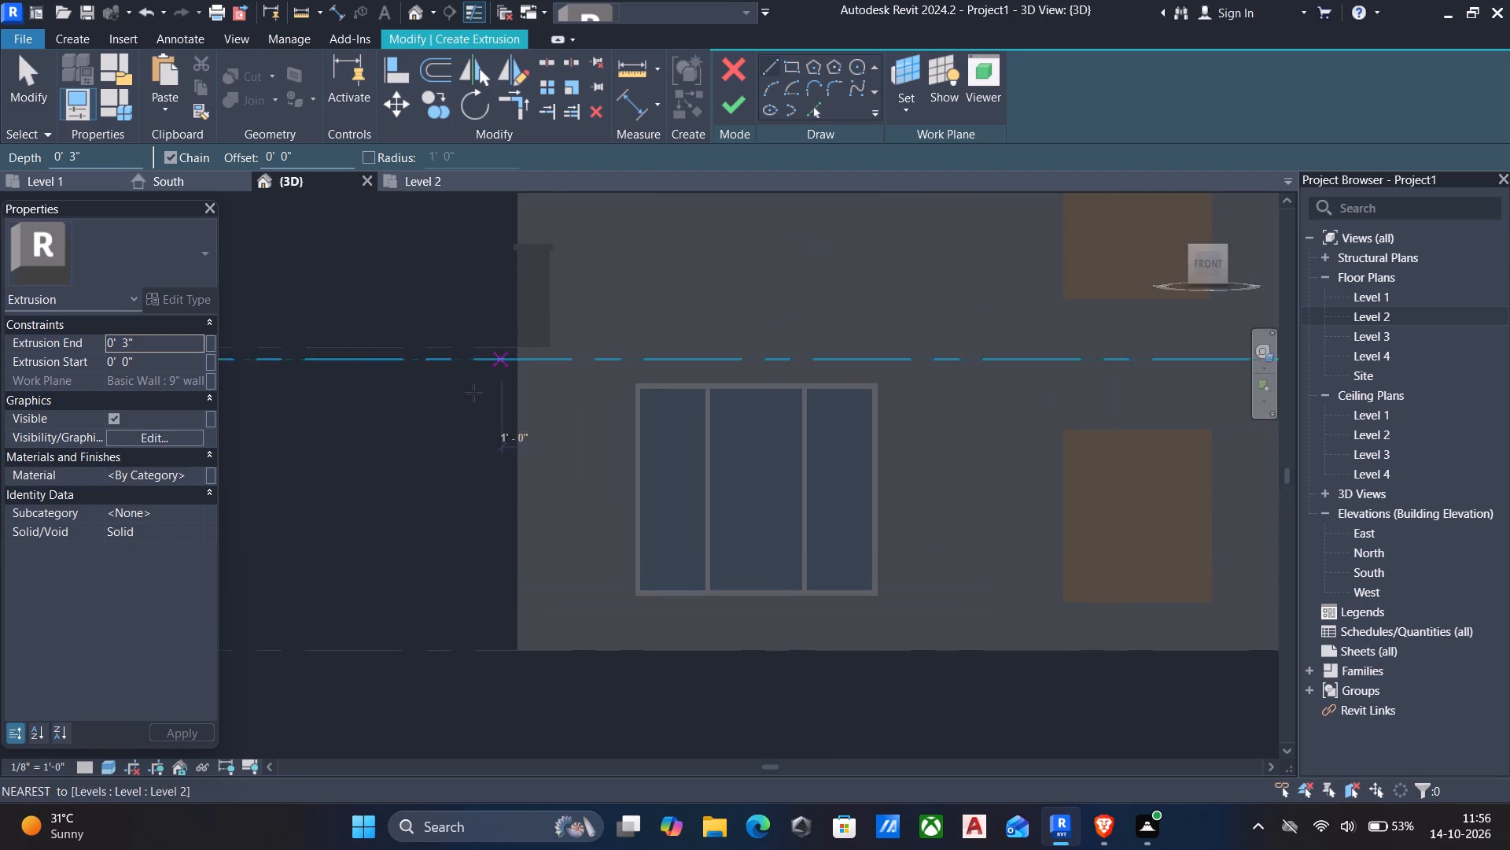
{"action": "left_click", "coordinate": [517, 357]}
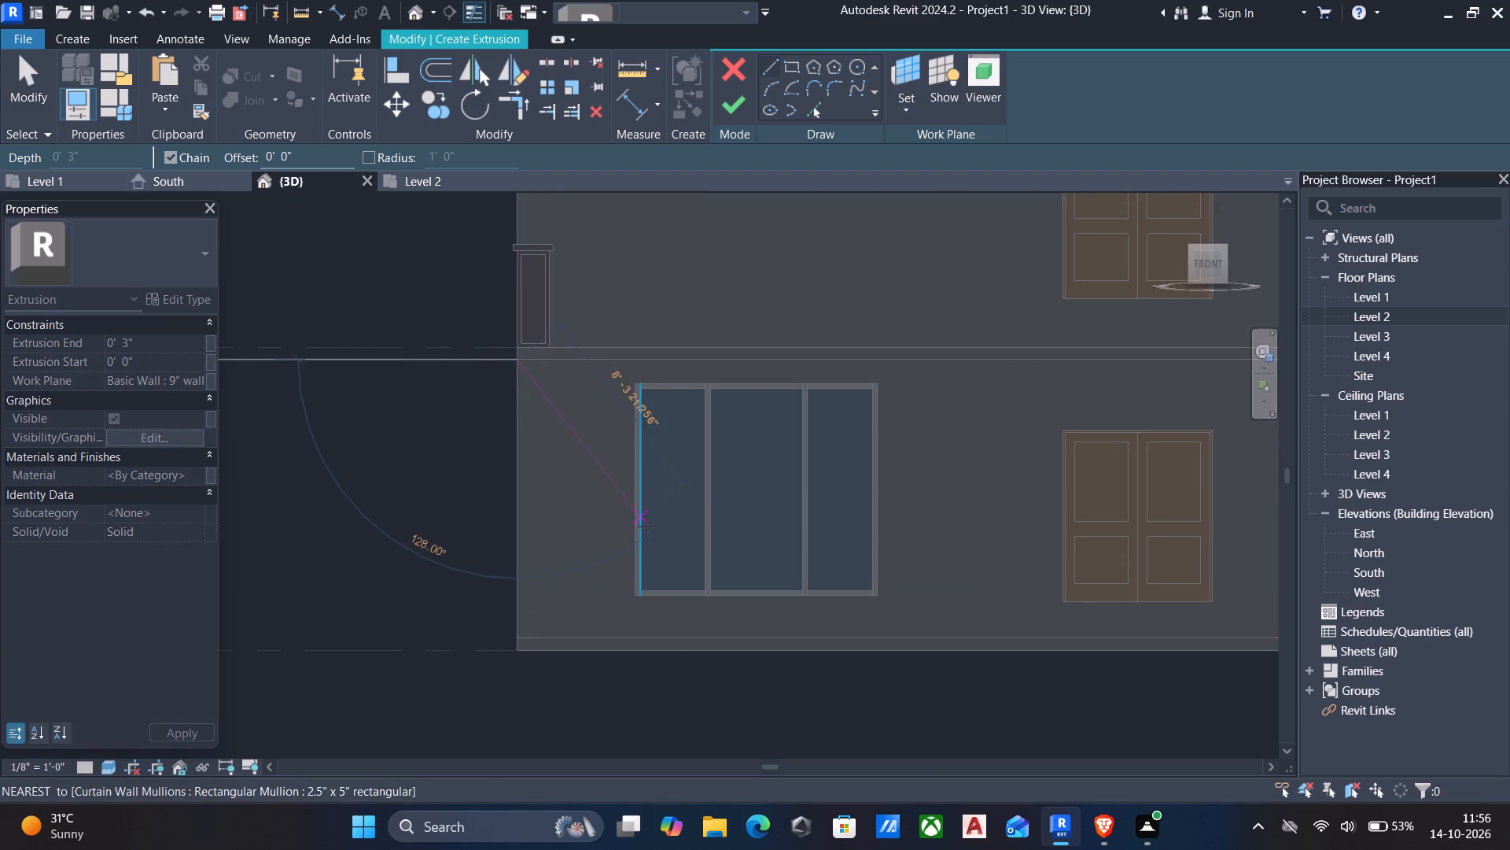
{"action": "key", "text": "Escape"}
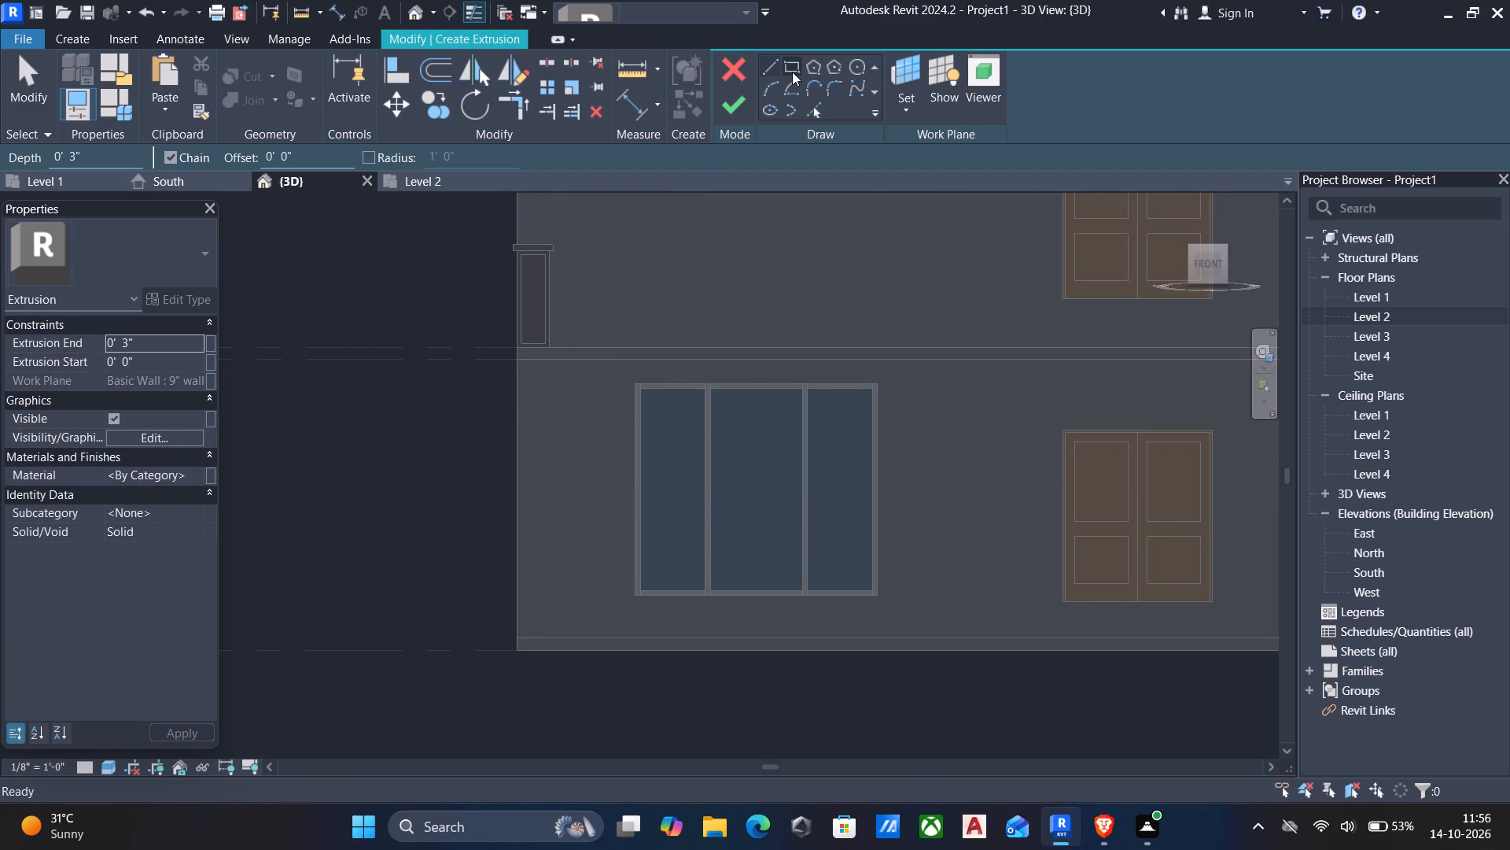
{"action": "left_click", "coordinate": [792, 72]}
{"action": "scroll", "coordinate": [676, 224], "scroll_direction": "down", "scroll_amount": 2}
{"action": "middle_click_drag", "start_coordinate": [666, 237], "coordinate": [591, 212]}
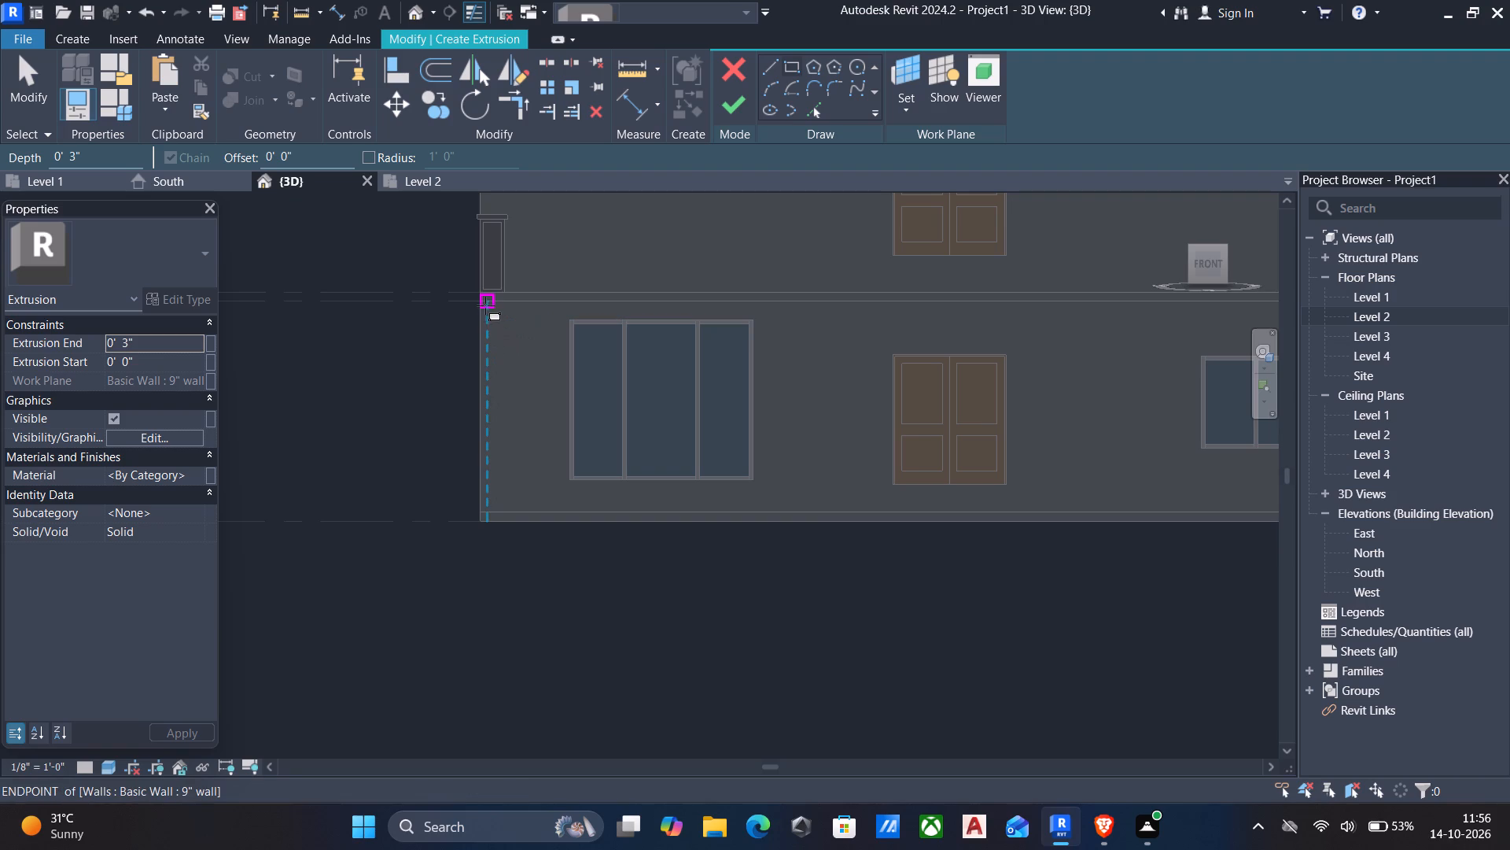
{"action": "left_click", "coordinate": [475, 305]}
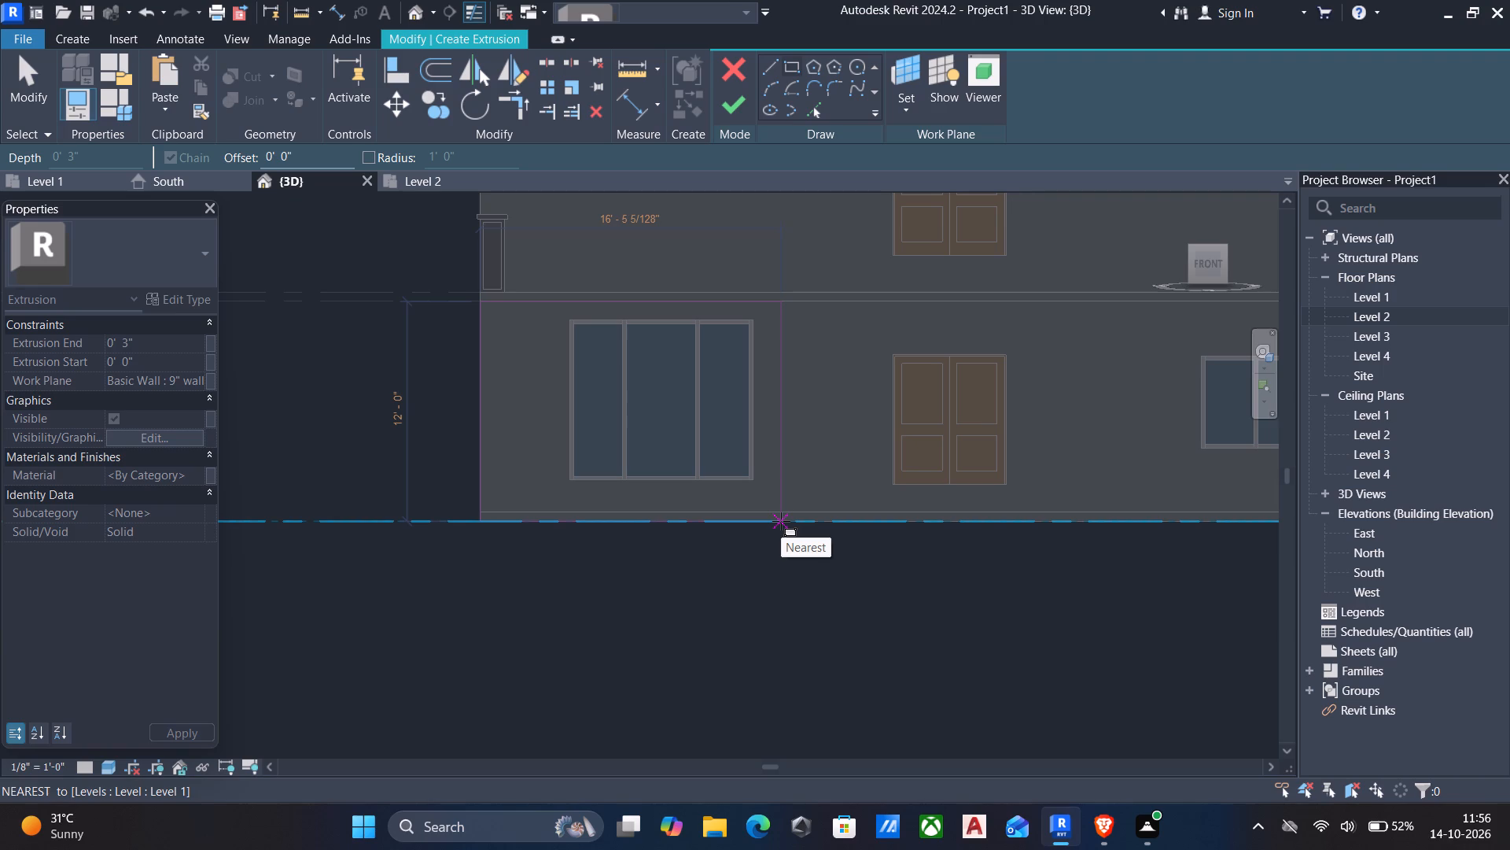
{"action": "left_click", "coordinate": [781, 521]}
{"action": "key", "text": "Escape"}
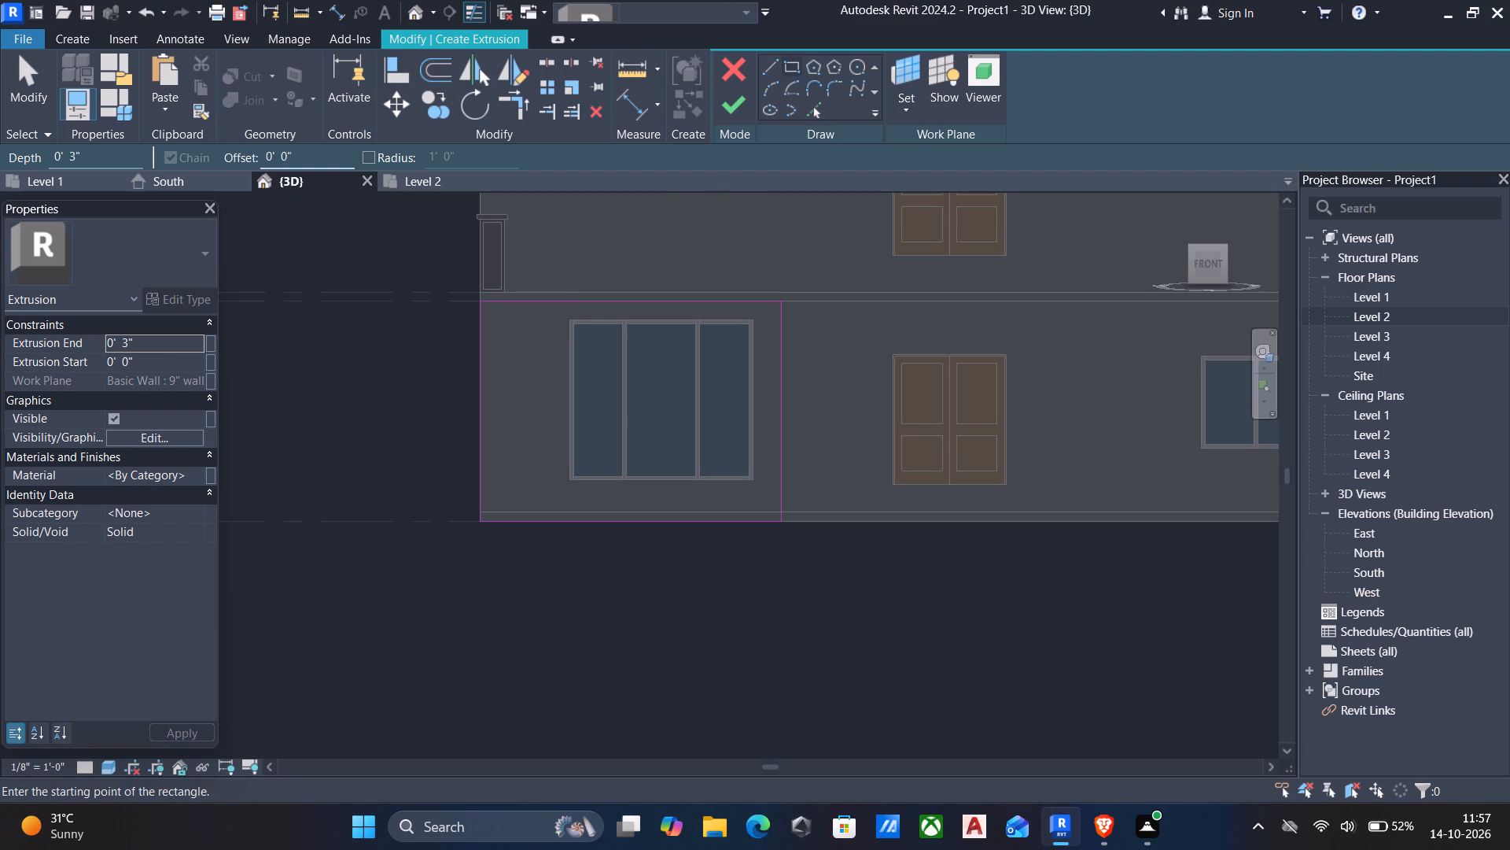
Sketch a second rectangle inside the first, using the same corners with a 1'-0" inward offset.
{"action": "left_click_drag", "start_coordinate": [289, 153], "coordinate": [90, 144]}
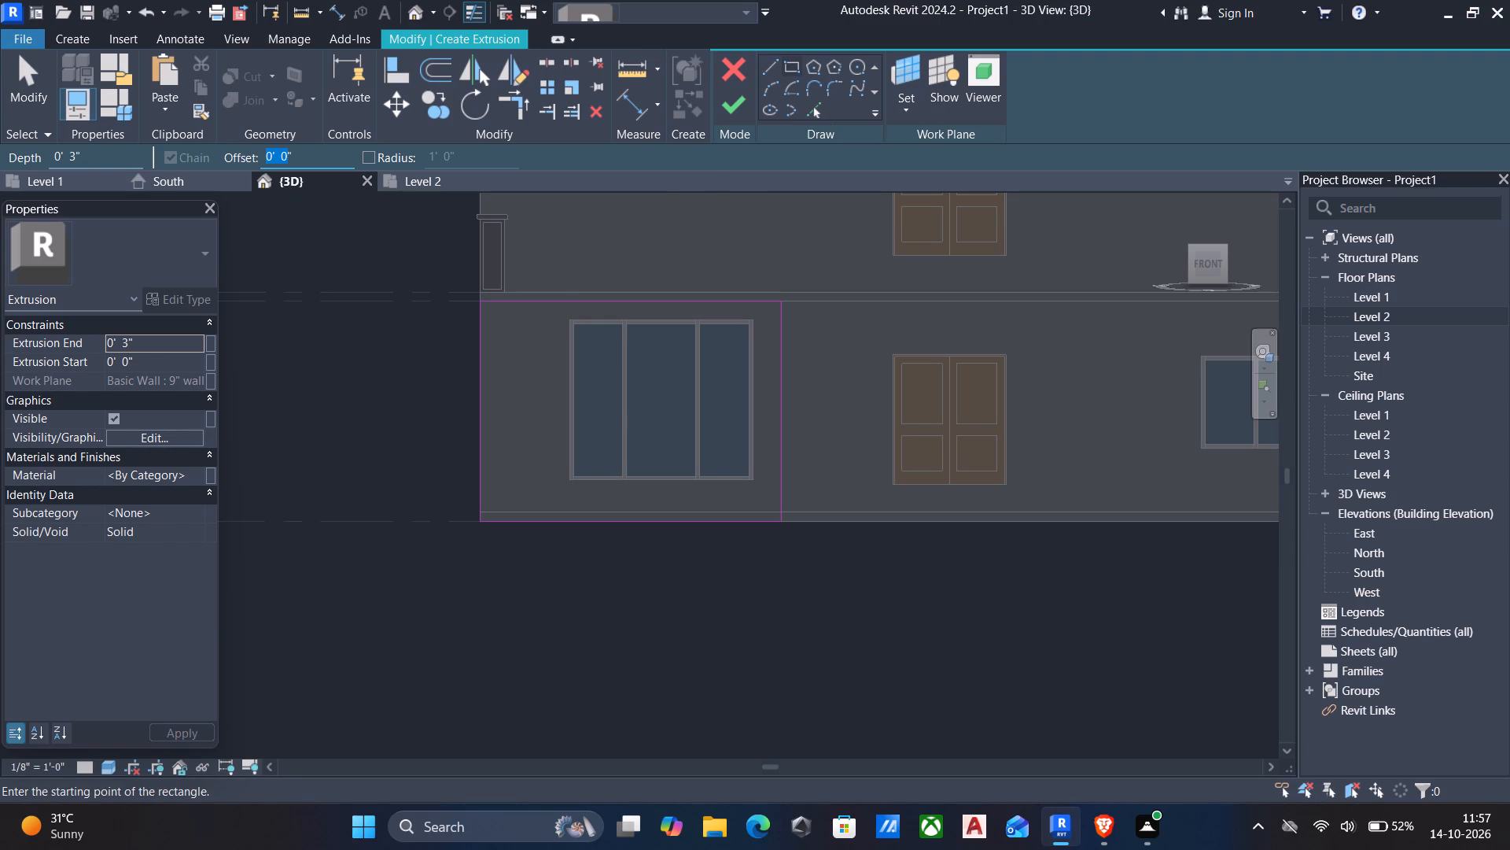
{"action": "left_click", "coordinate": [334, 152]}
{"action": "left_click_drag", "start_coordinate": [334, 152], "coordinate": [0, 127]}
{"action": "type", "text": "1'"}
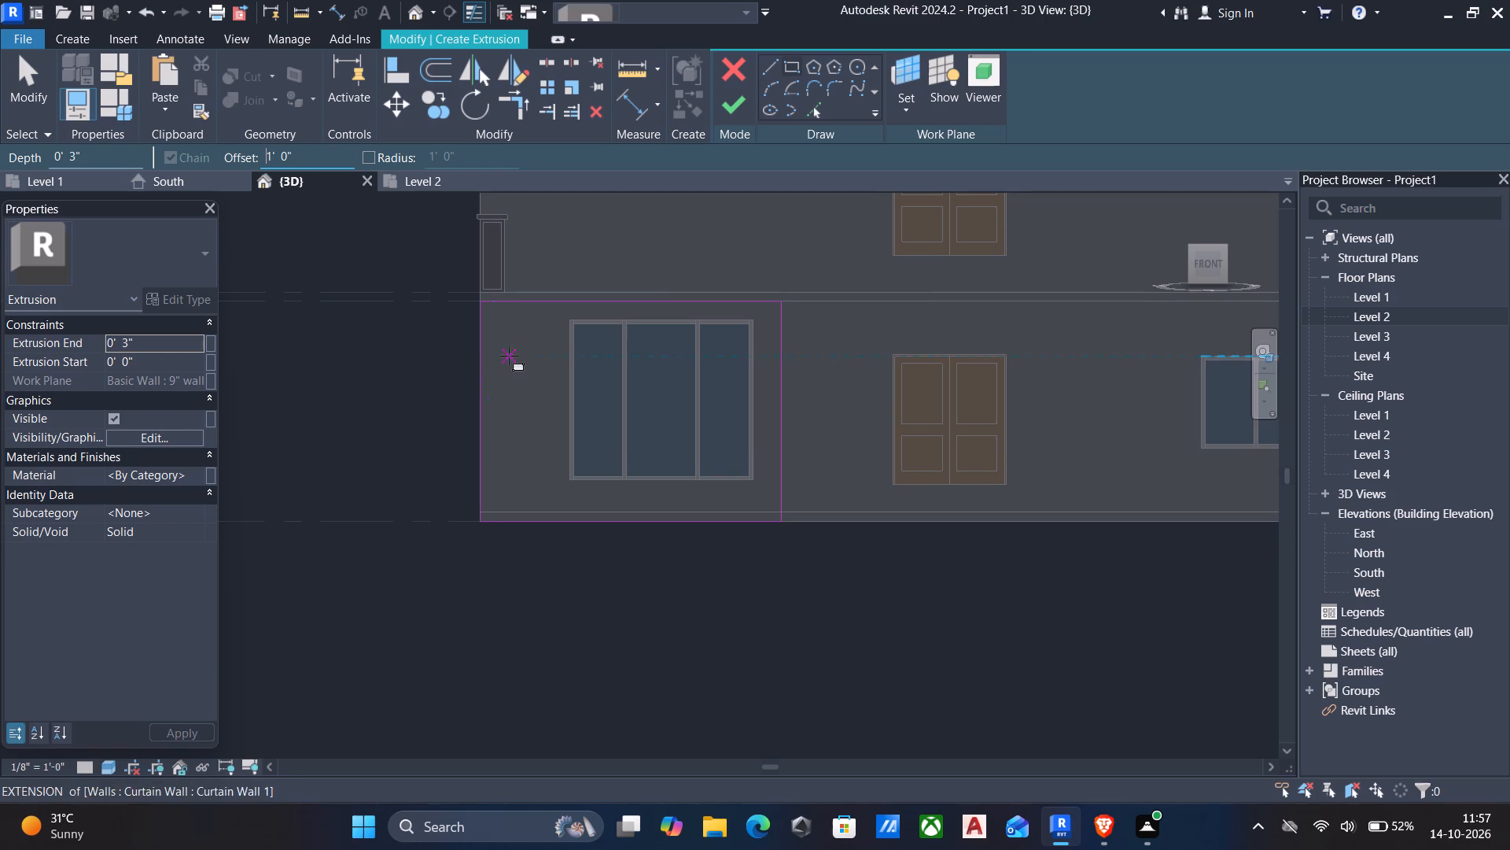
{"action": "left_click", "coordinate": [482, 303]}
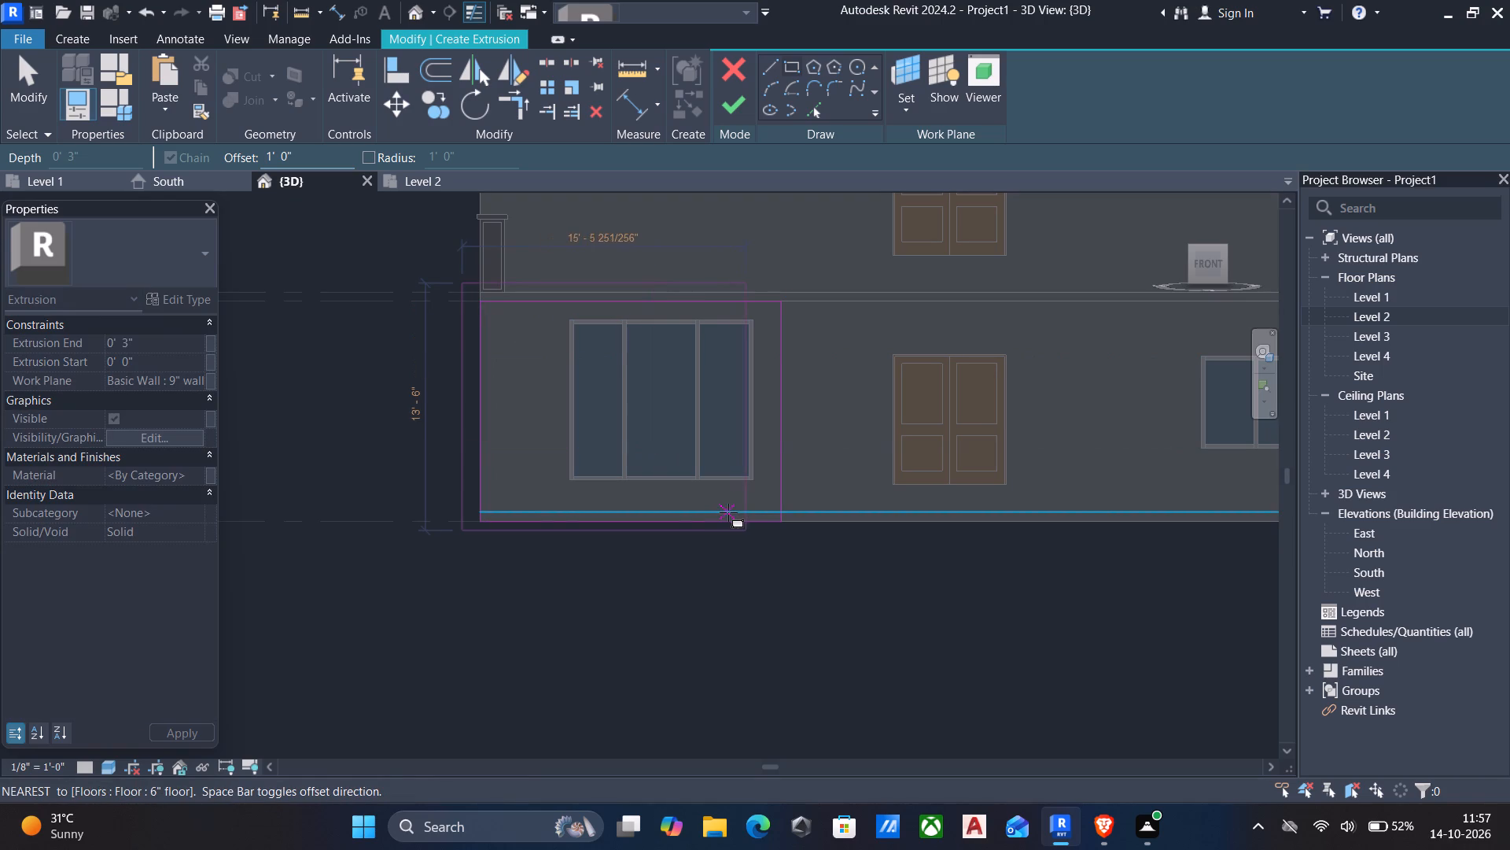
{"action": "key", "text": "space"}
{"action": "scroll", "coordinate": [776, 521], "scroll_direction": "up", "scroll_amount": 3}
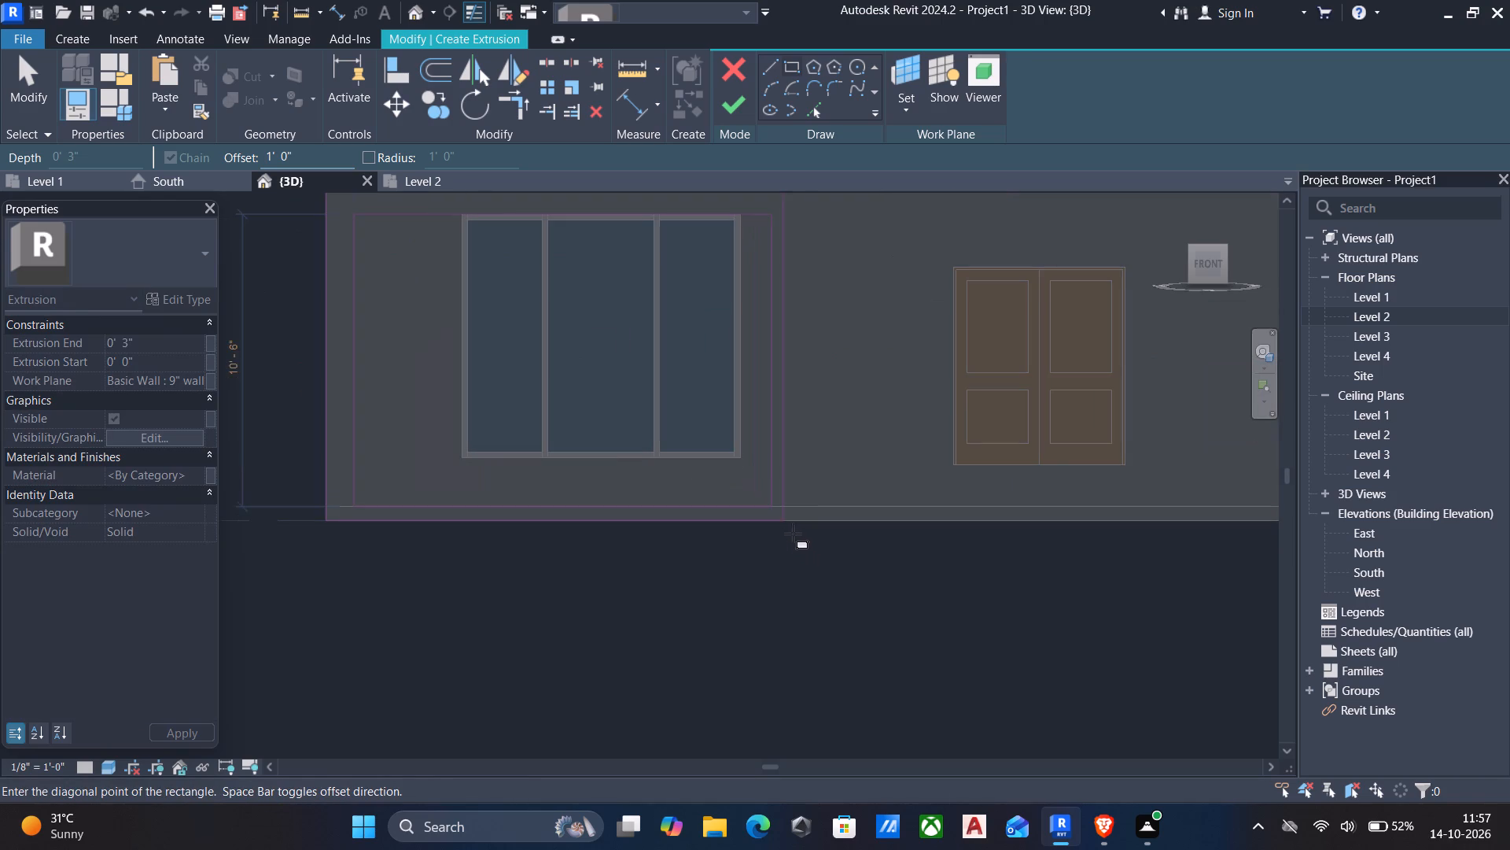
{"action": "left_click", "coordinate": [781, 521]}
{"action": "key", "text": "Escape"}
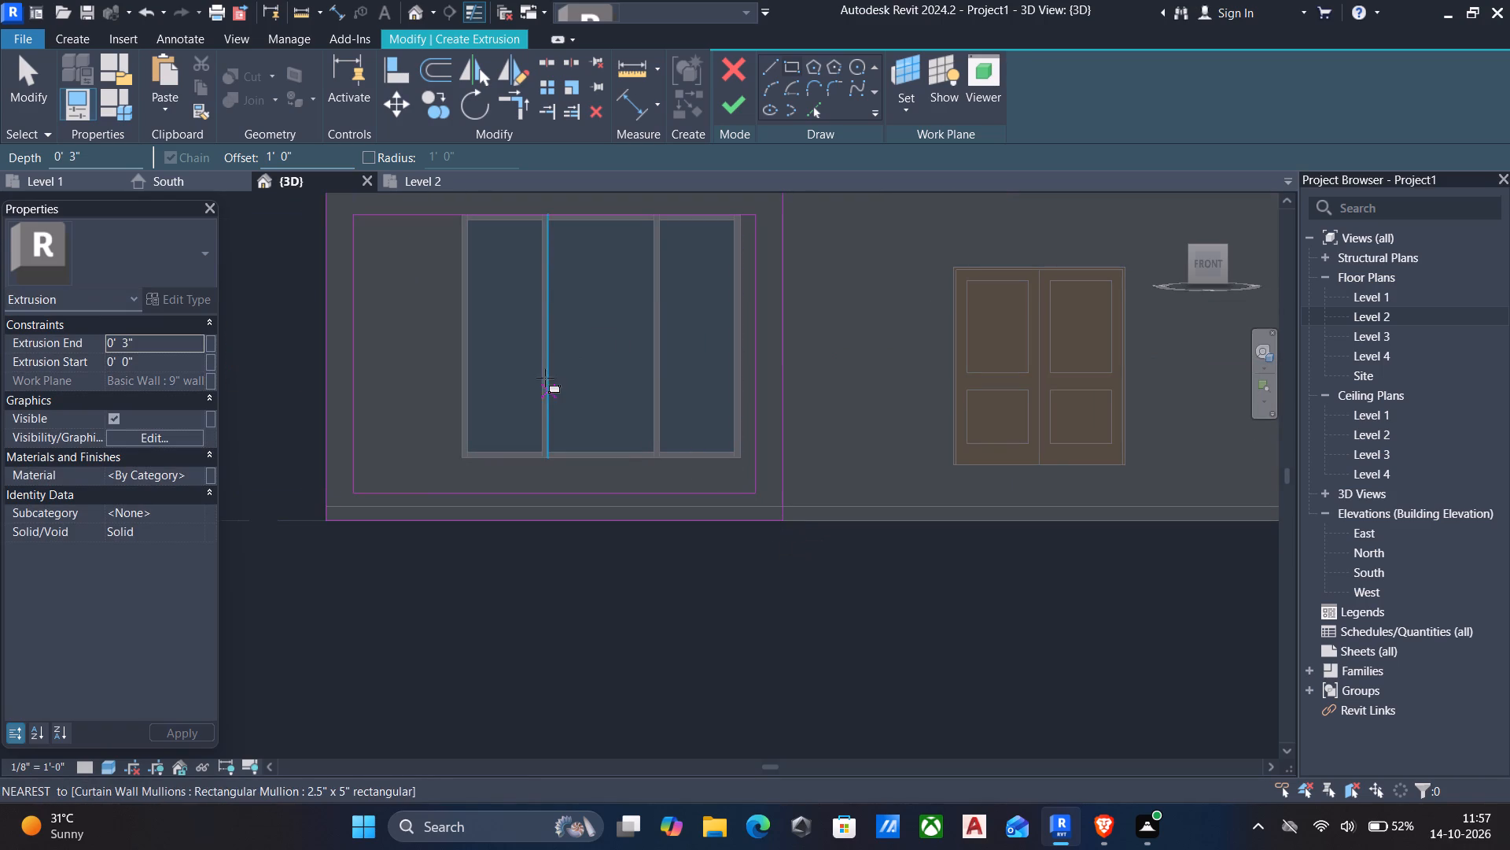
{"action": "middle_click_drag", "start_coordinate": [537, 364], "coordinate": [602, 425]}
{"action": "key", "text": "Escape"}
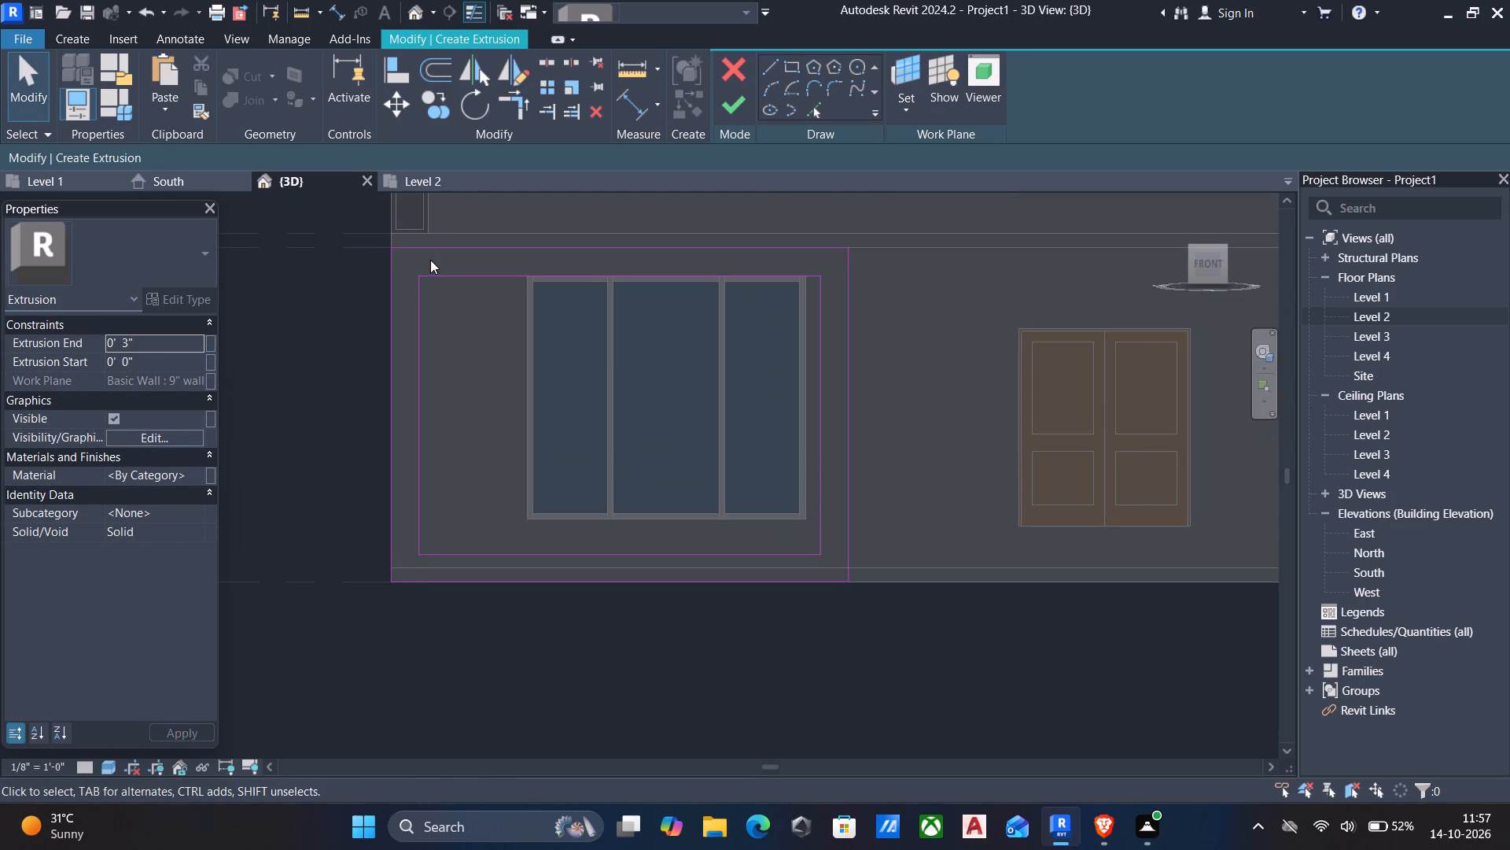
Fillet the inner rectangle's upper west corner with a radius of about 1'-3".
{"action": "left_click", "coordinate": [834, 85]}
{"action": "left_click", "coordinate": [473, 281]}
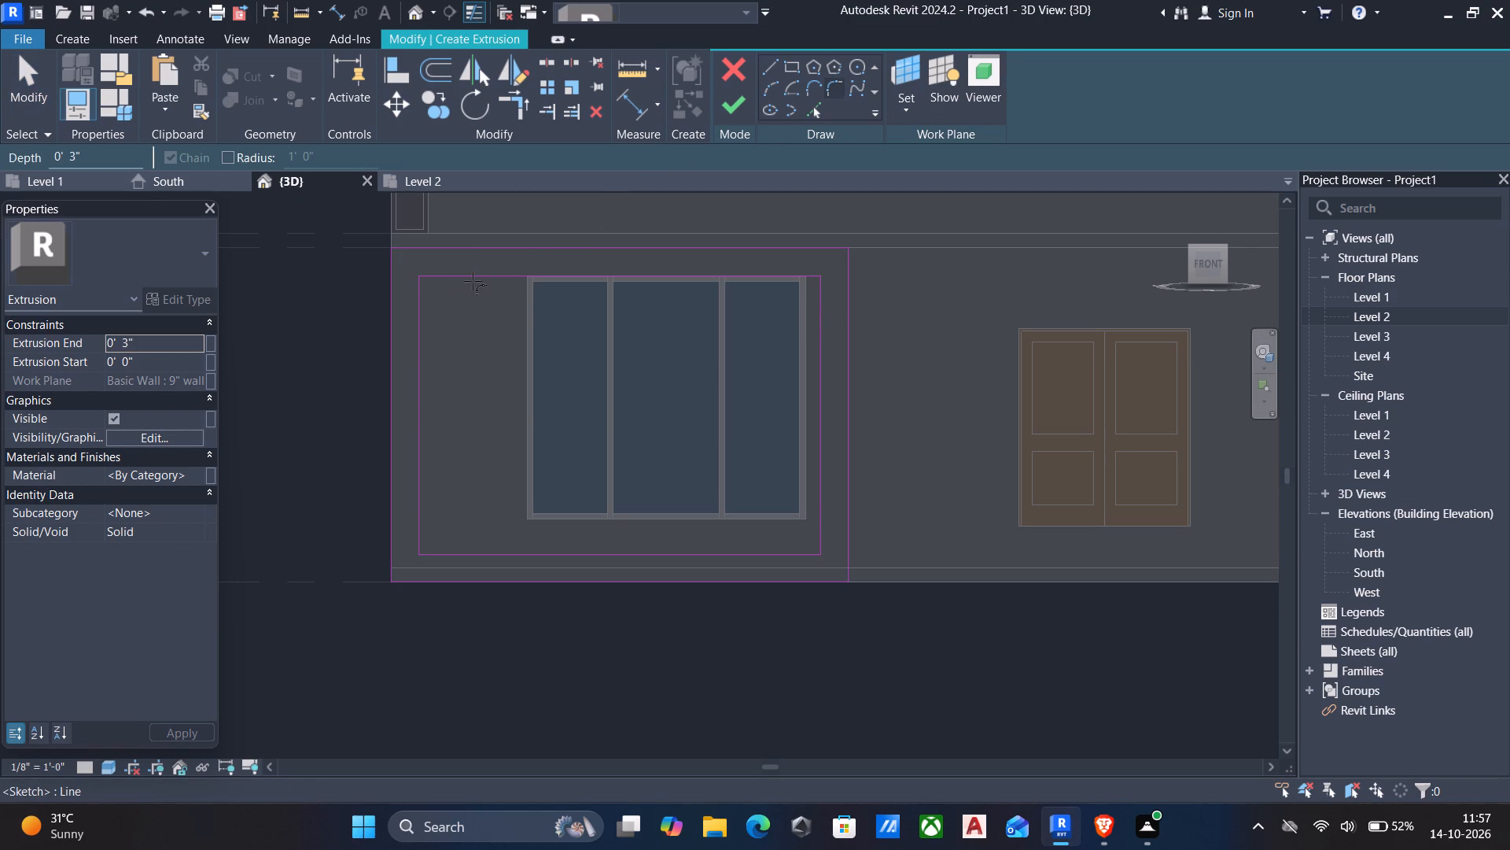
{"action": "left_click", "coordinate": [423, 294]}
{"action": "scroll", "coordinate": [426, 294], "scroll_direction": "up", "scroll_amount": 5}
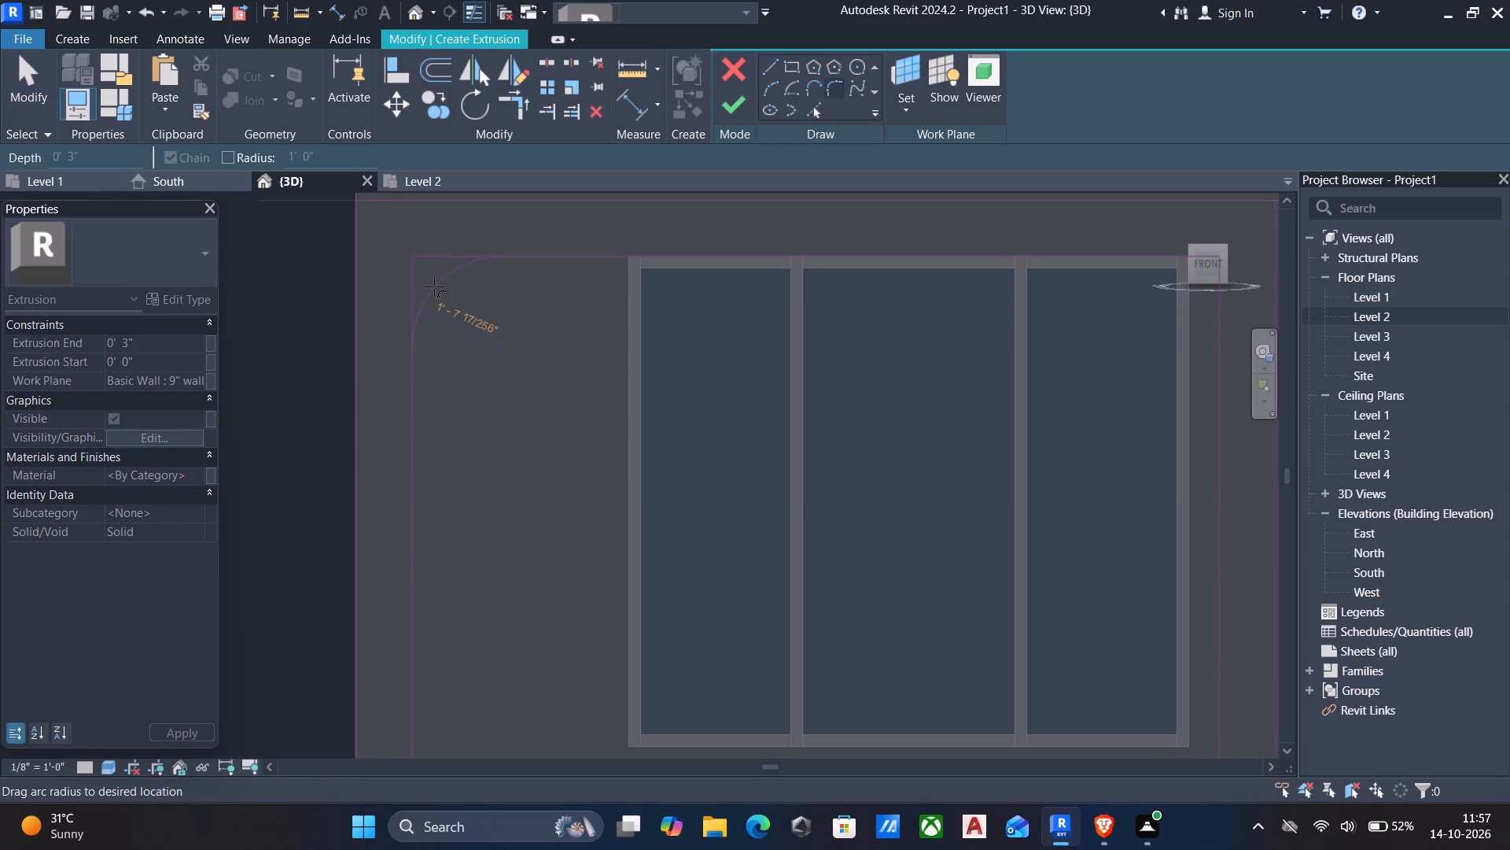
{"action": "scroll", "coordinate": [437, 277], "scroll_direction": "up", "scroll_amount": 2}
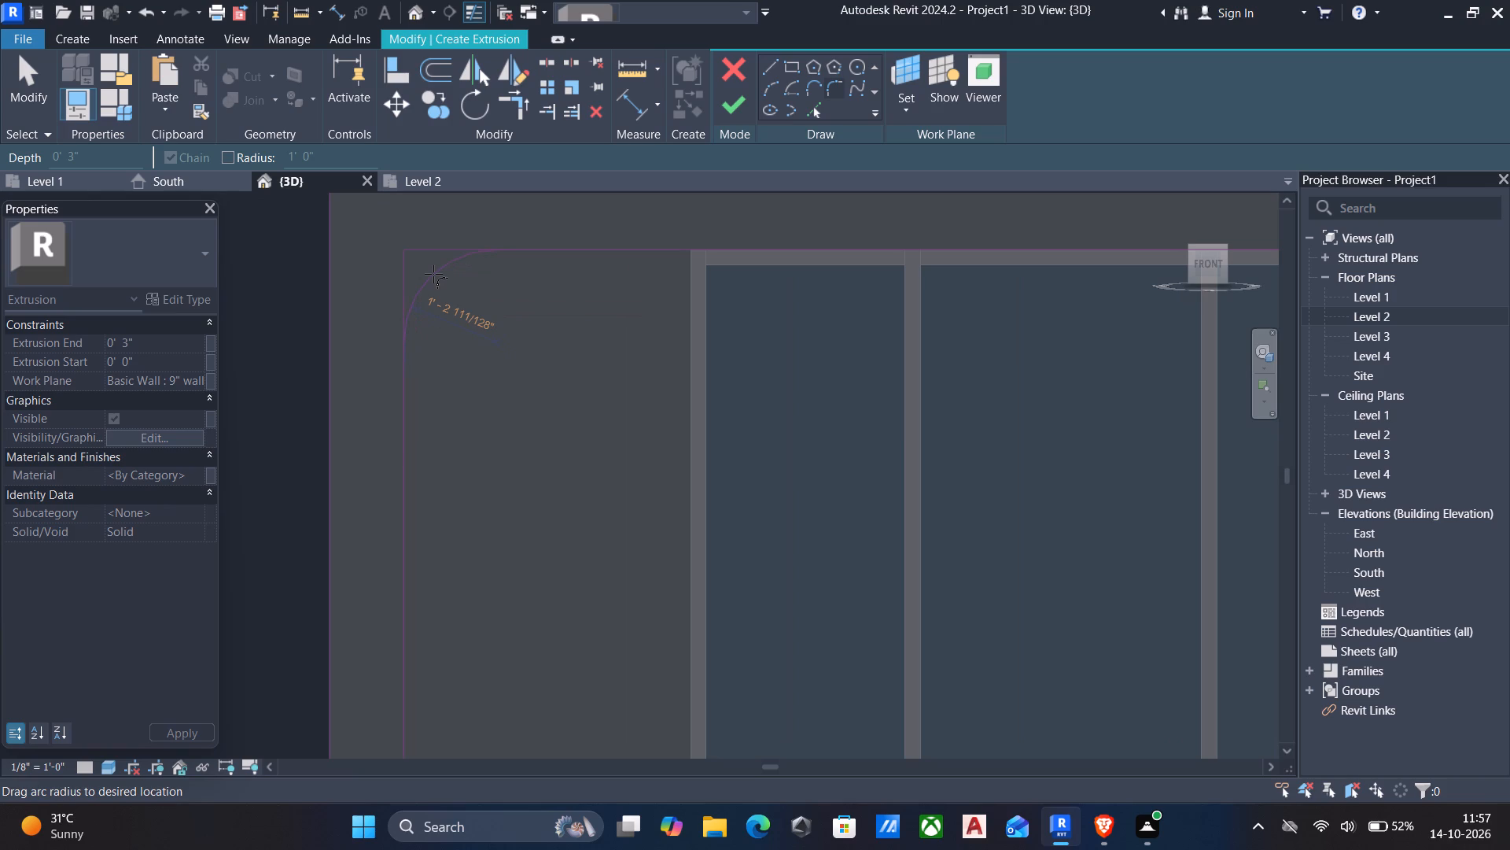
{"action": "left_click", "coordinate": [433, 274]}
{"action": "key", "text": "Escape"}
{"action": "scroll", "coordinate": [481, 308], "scroll_direction": "down", "scroll_amount": 5}
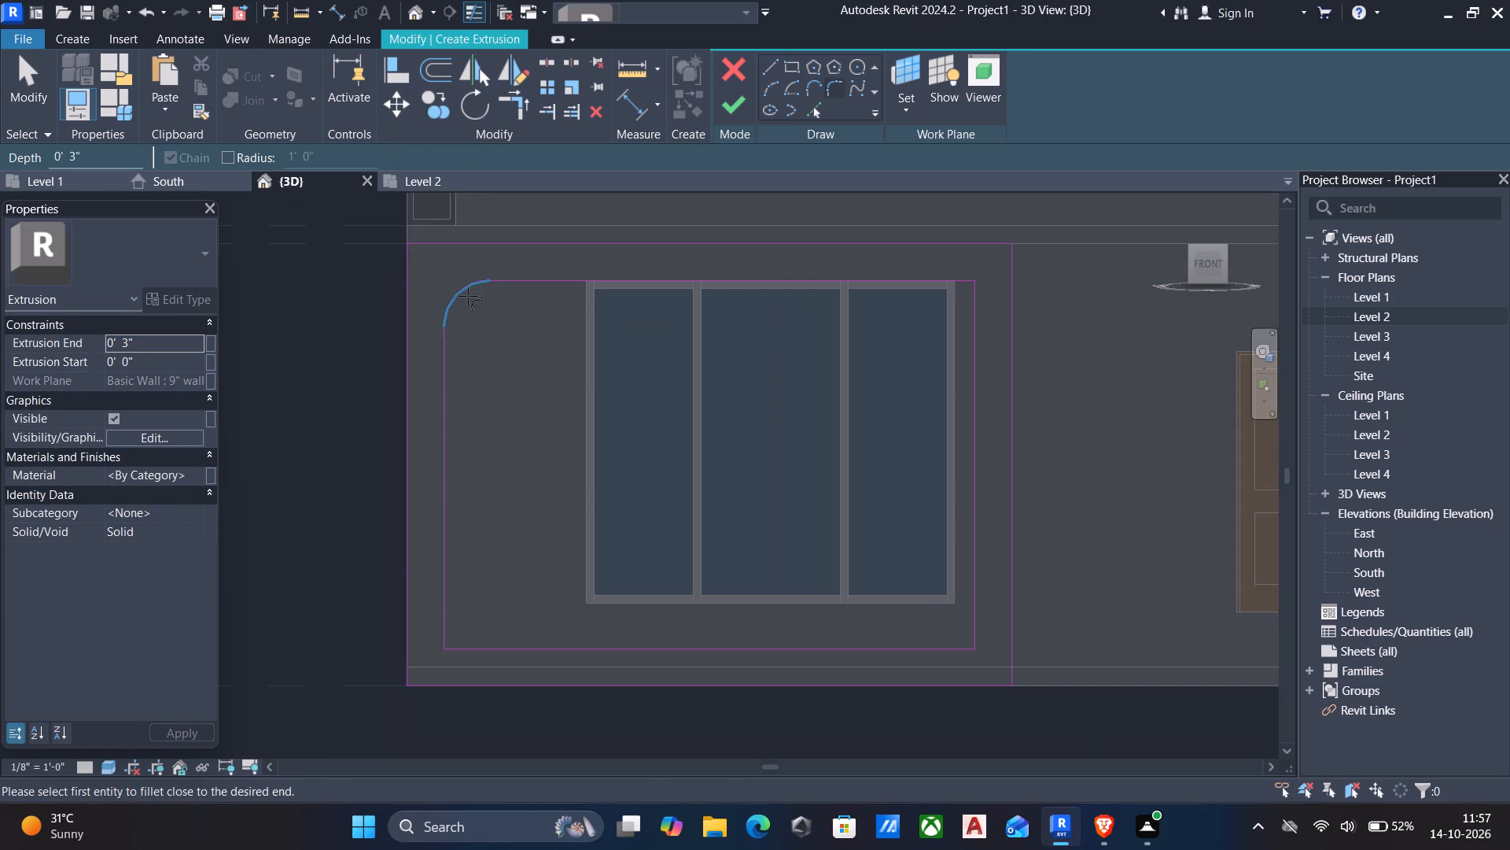
{"action": "key", "text": "Escape"}
Set the radius of the inner rectangle's fillet arc to 1'-4".
{"action": "left_click", "coordinate": [456, 297]}
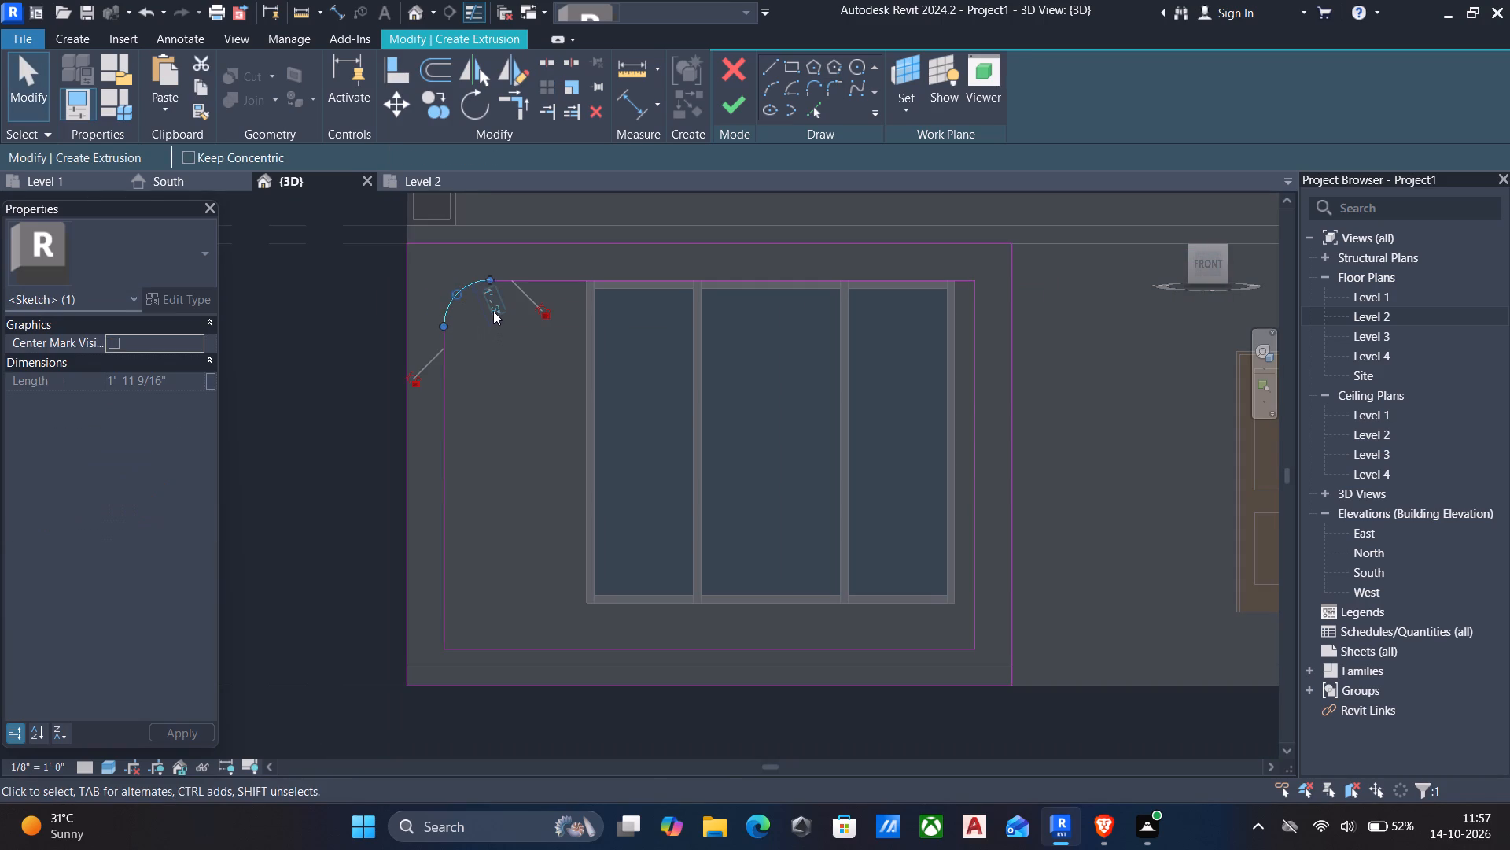
{"action": "left_click", "coordinate": [493, 309]}
{"action": "type", "text": "1'"}
{"action": "type", "text": "4\""}
{"action": "key", "text": "Return"}
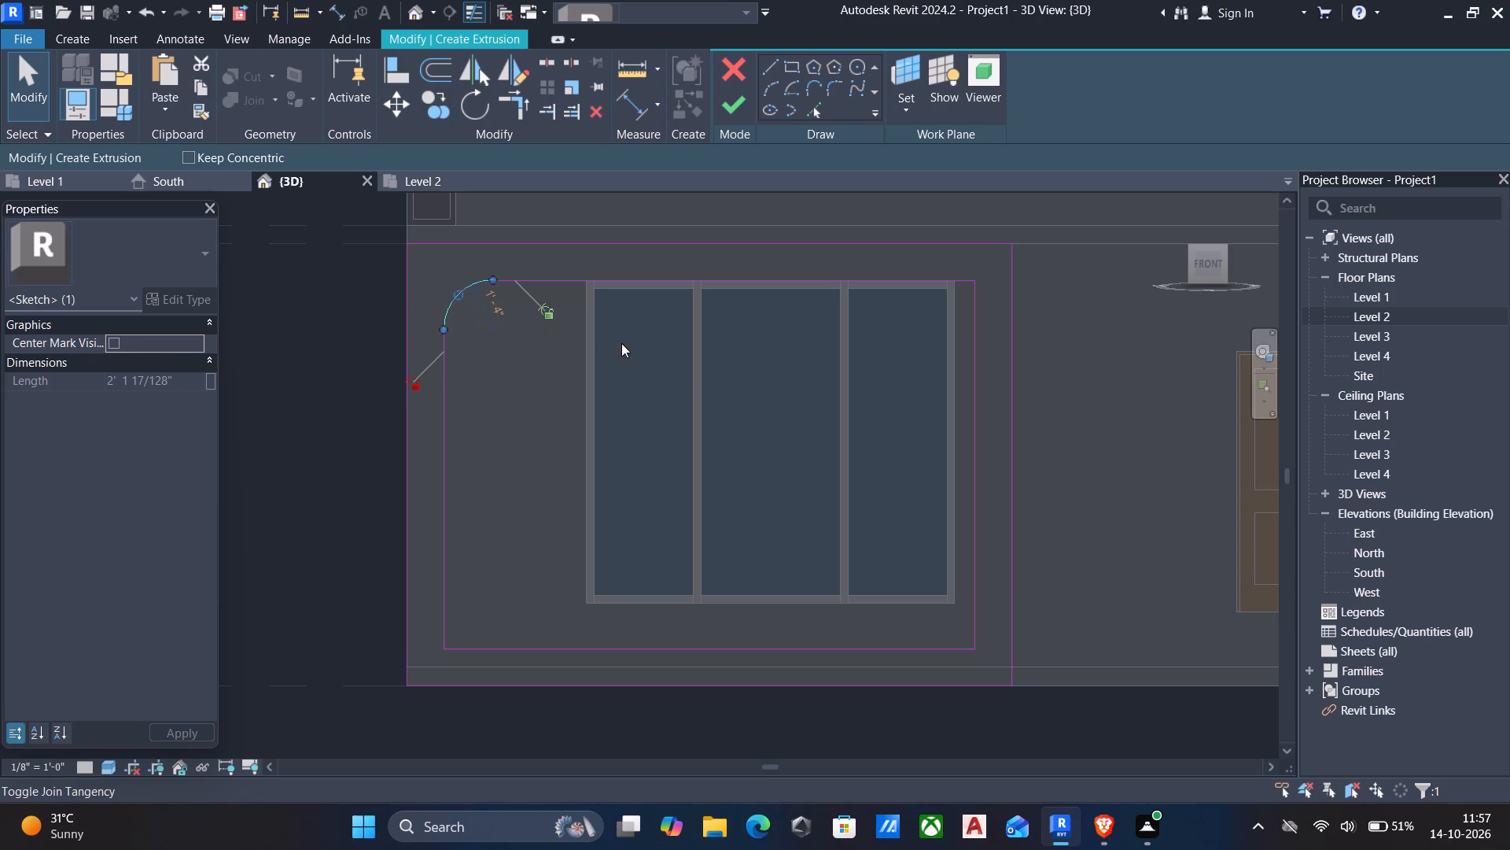
{"action": "key", "text": "Escape"}
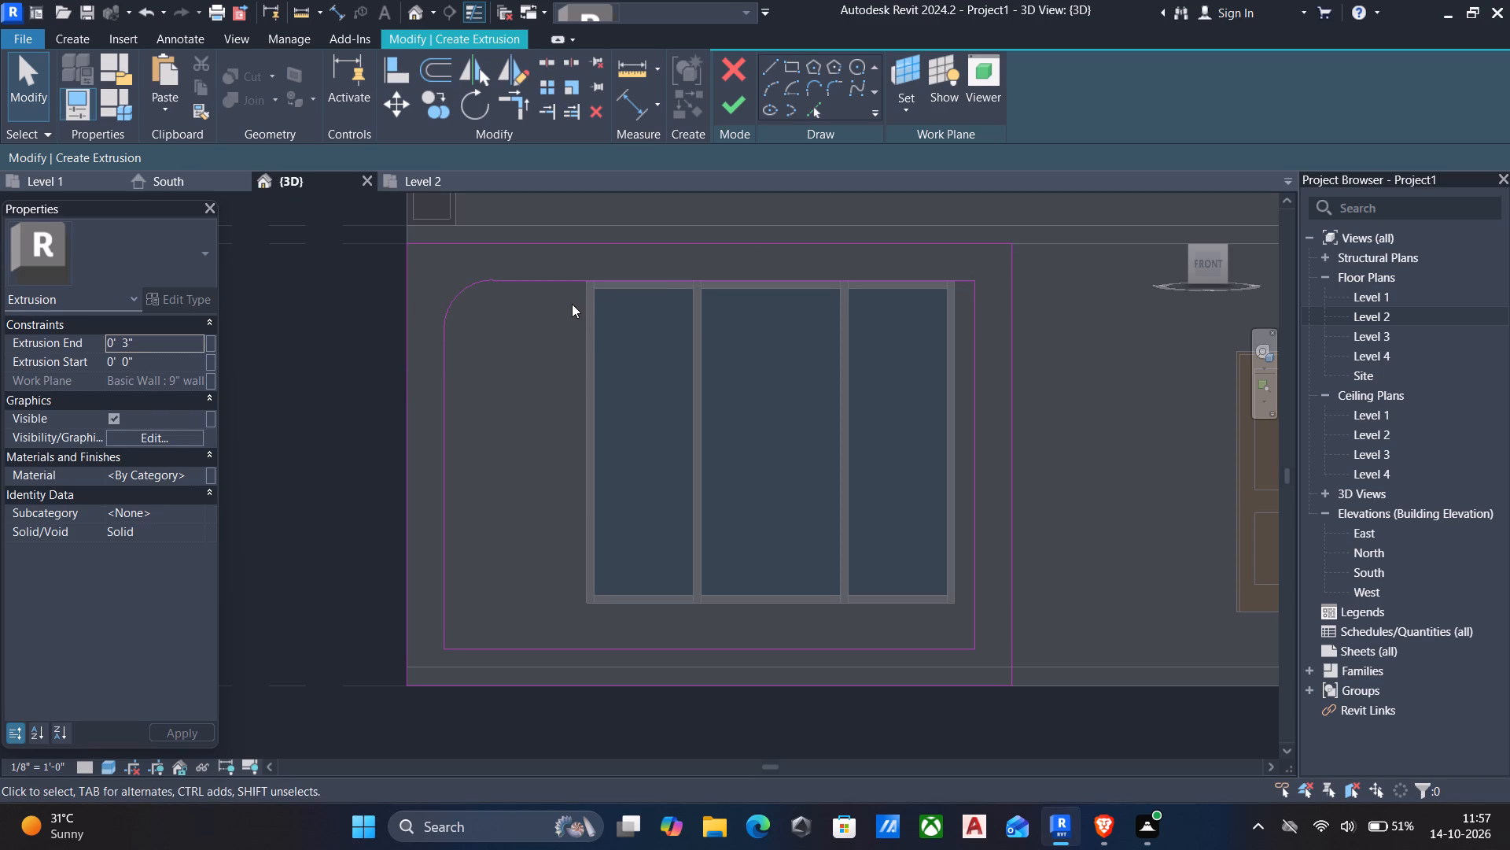
Fillet the inner rectangle's upper east corner with a radius of about 1'-2".
{"action": "left_click", "coordinate": [832, 84]}
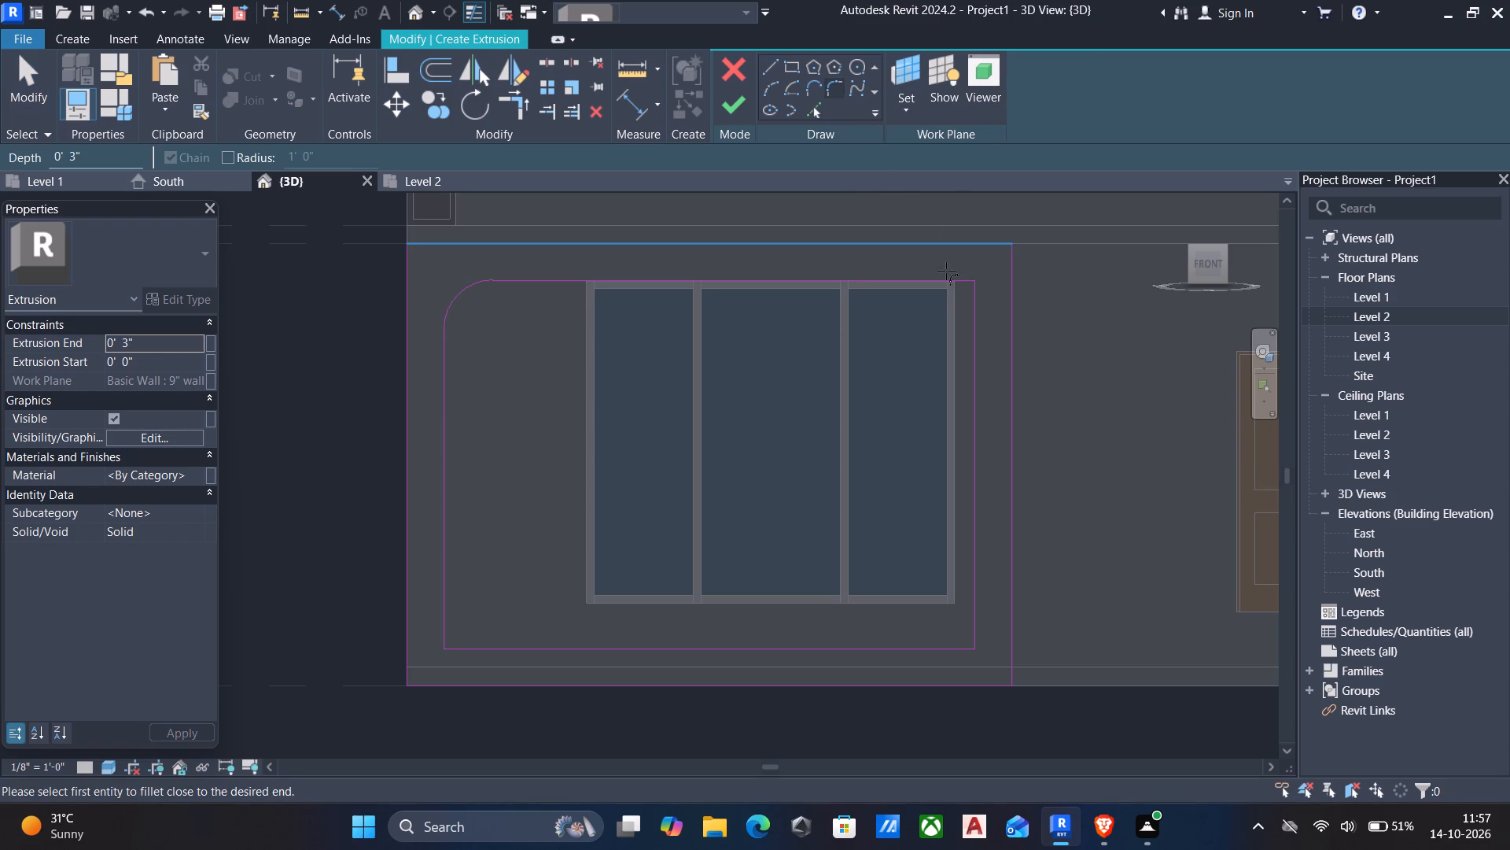
{"action": "left_click", "coordinate": [940, 286]}
{"action": "left_click", "coordinate": [978, 308]}
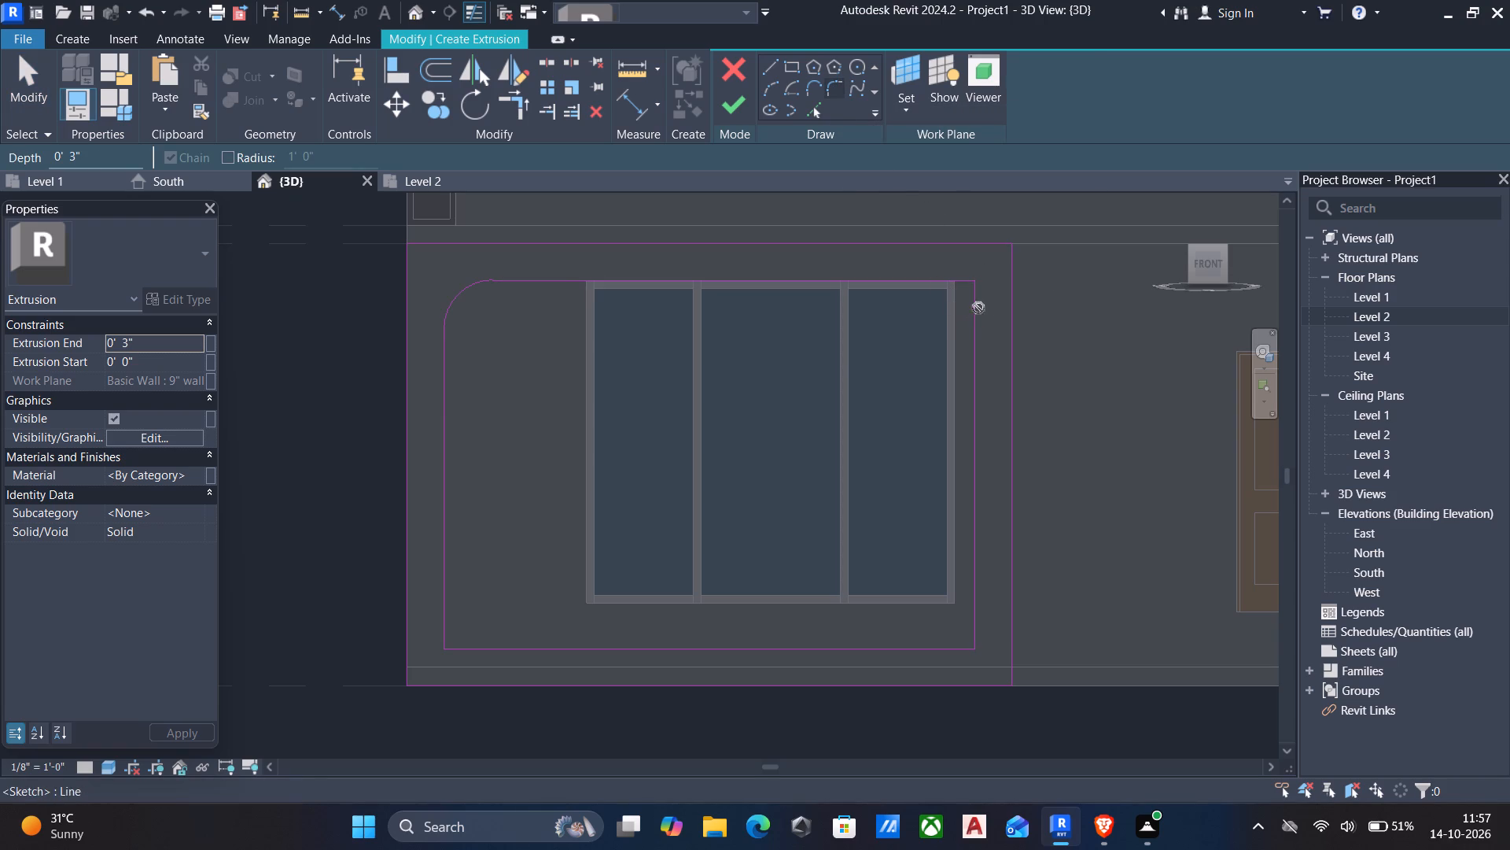
{"action": "scroll", "coordinate": [935, 306], "scroll_direction": "up", "scroll_amount": 9}
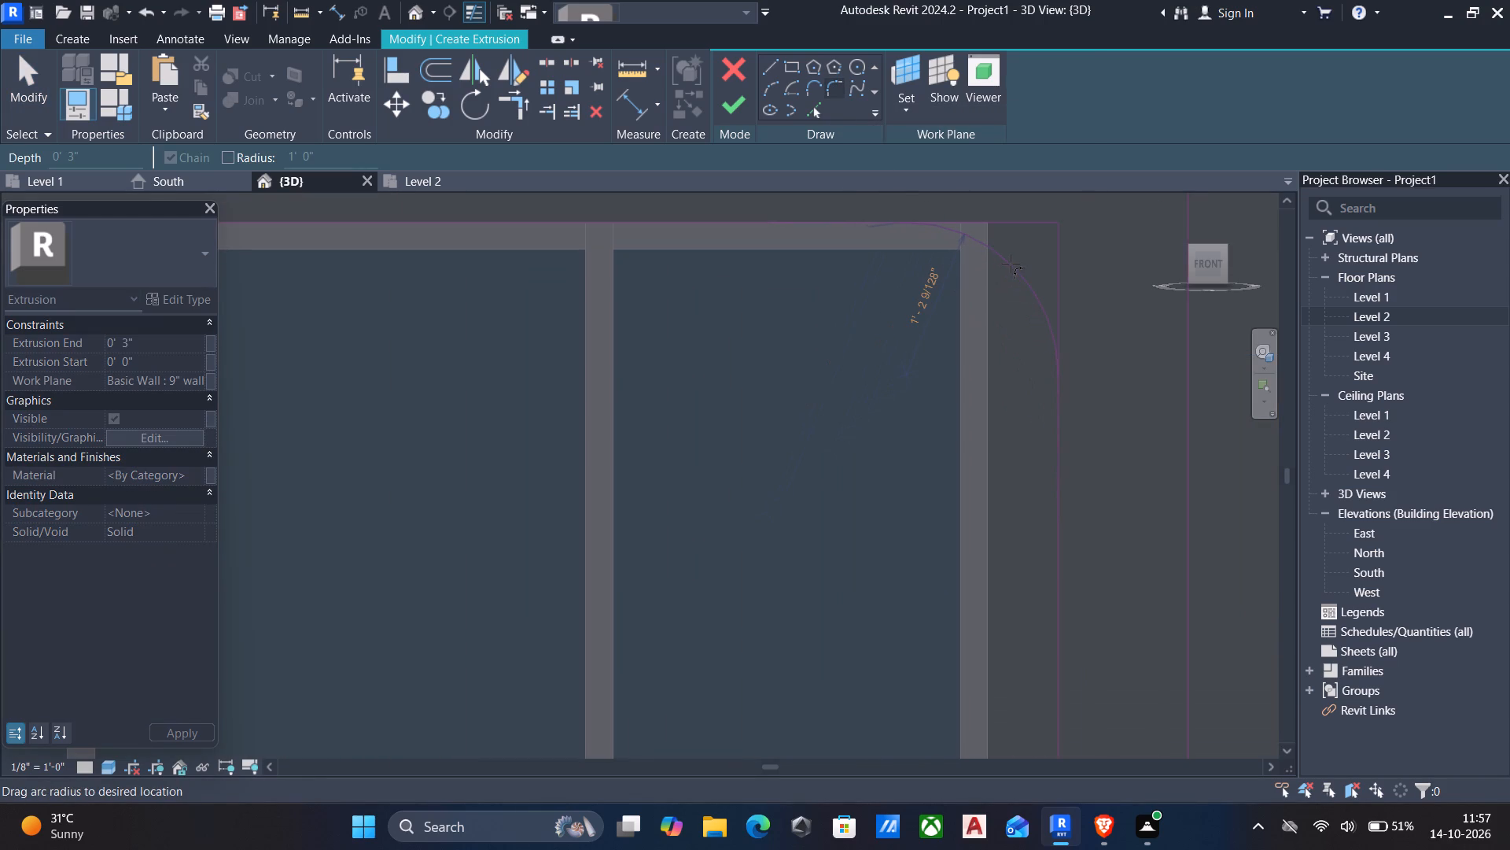
{"action": "left_click", "coordinate": [1011, 264]}
{"action": "key", "text": "Escape"}
{"action": "key", "text": "Escape"}
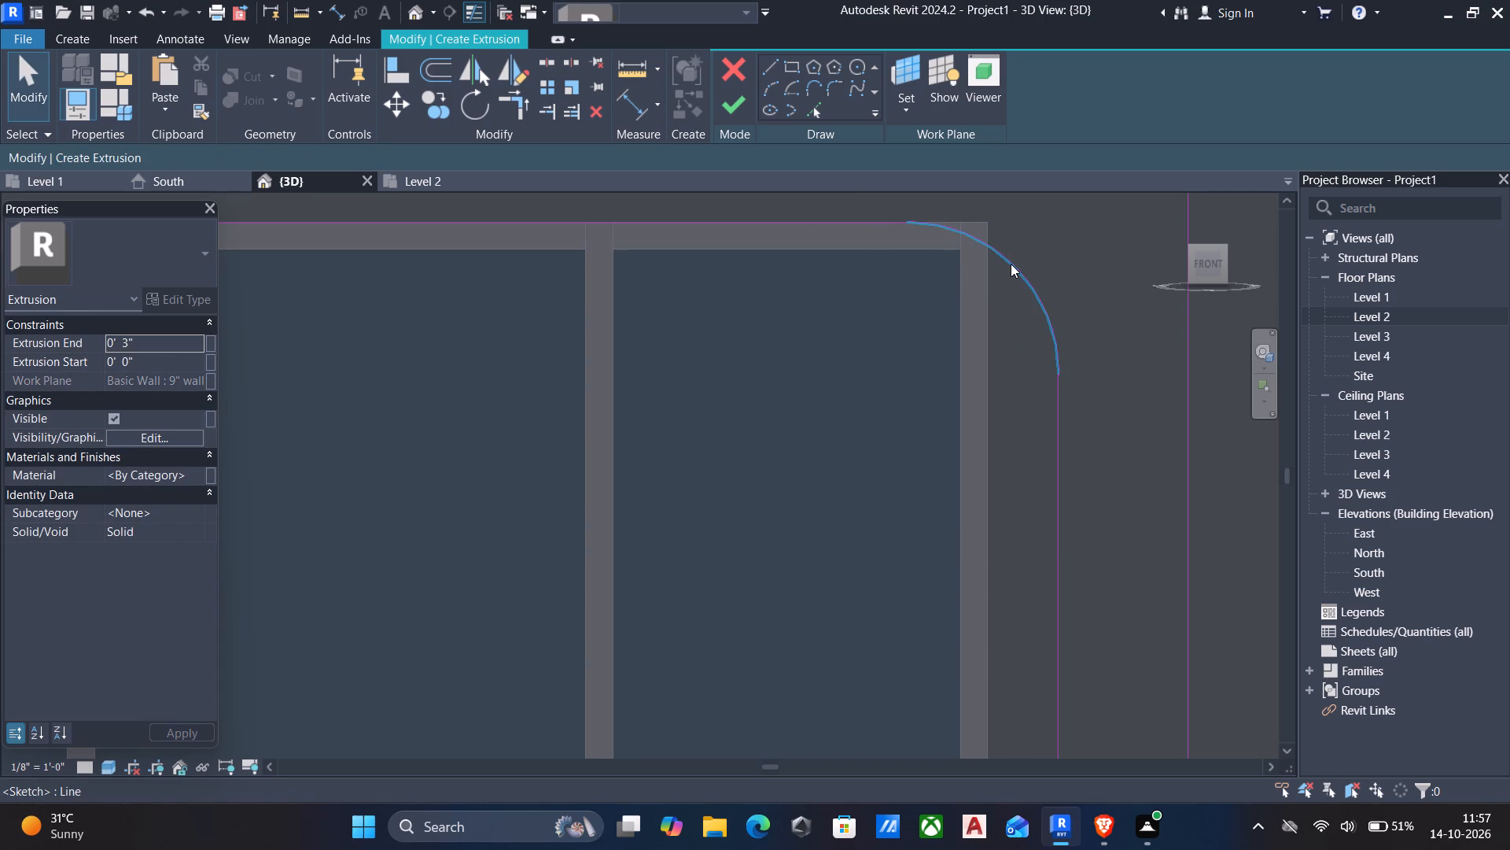
Set the radius of the inner rectangle's upper east fillet arc to 1'-4".
{"action": "left_click", "coordinate": [1011, 264]}
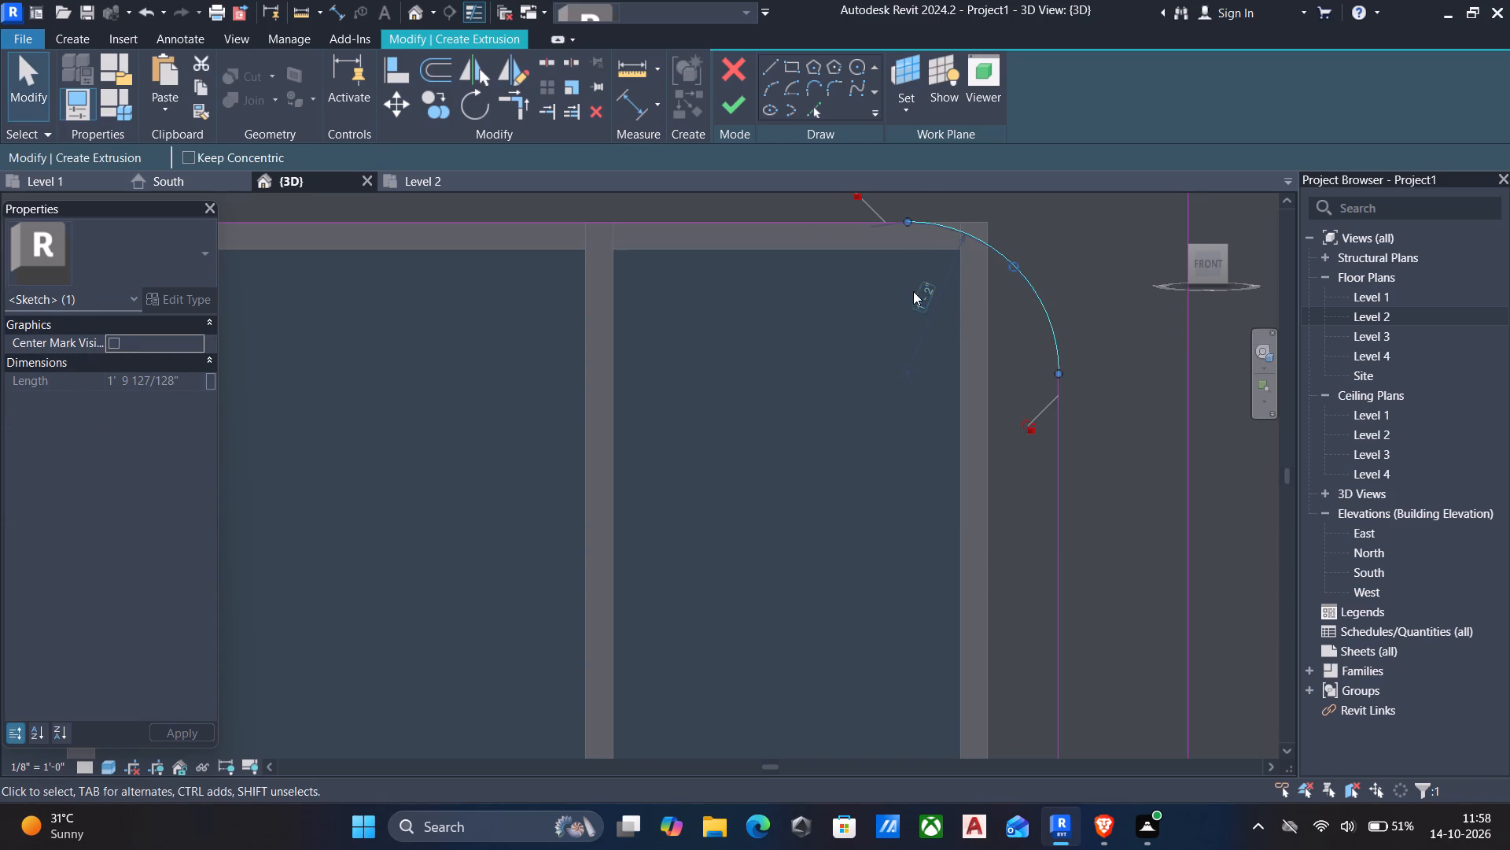
{"action": "left_click", "coordinate": [913, 291]}
{"action": "type", "text": "1'4\""}
{"action": "key", "text": "Return"}
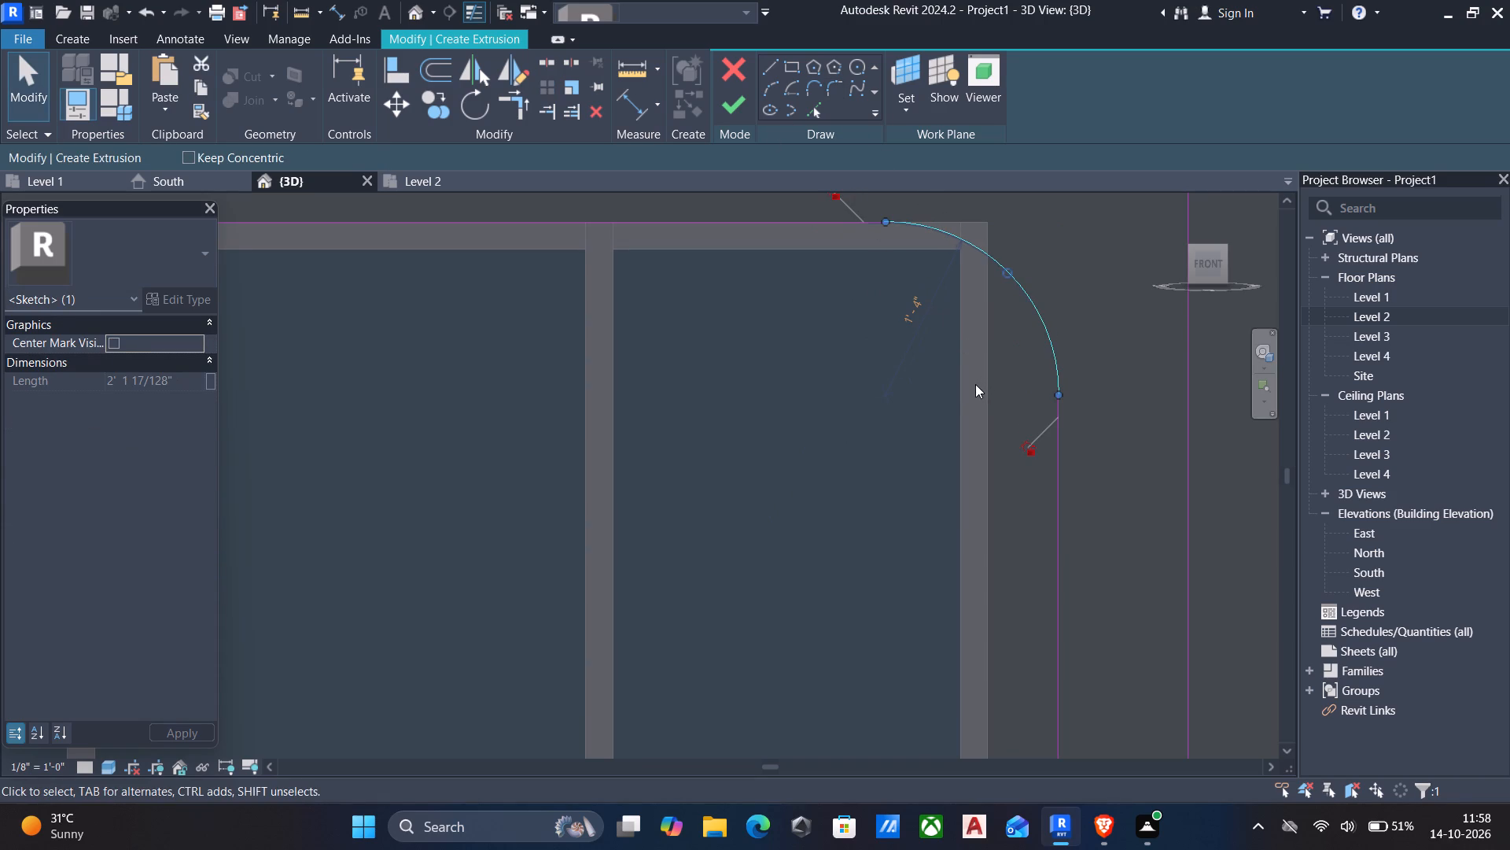
{"action": "key", "text": "Escape"}
Delete the bottom lines of both the inner and outer rectangles in the frame sketch.
{"action": "scroll", "coordinate": [947, 393], "scroll_direction": "down", "scroll_amount": 5}
{"action": "middle_click_drag", "start_coordinate": [860, 405], "coordinate": [857, 373]}
{"action": "scroll", "coordinate": [805, 376], "scroll_direction": "down", "scroll_amount": 2}
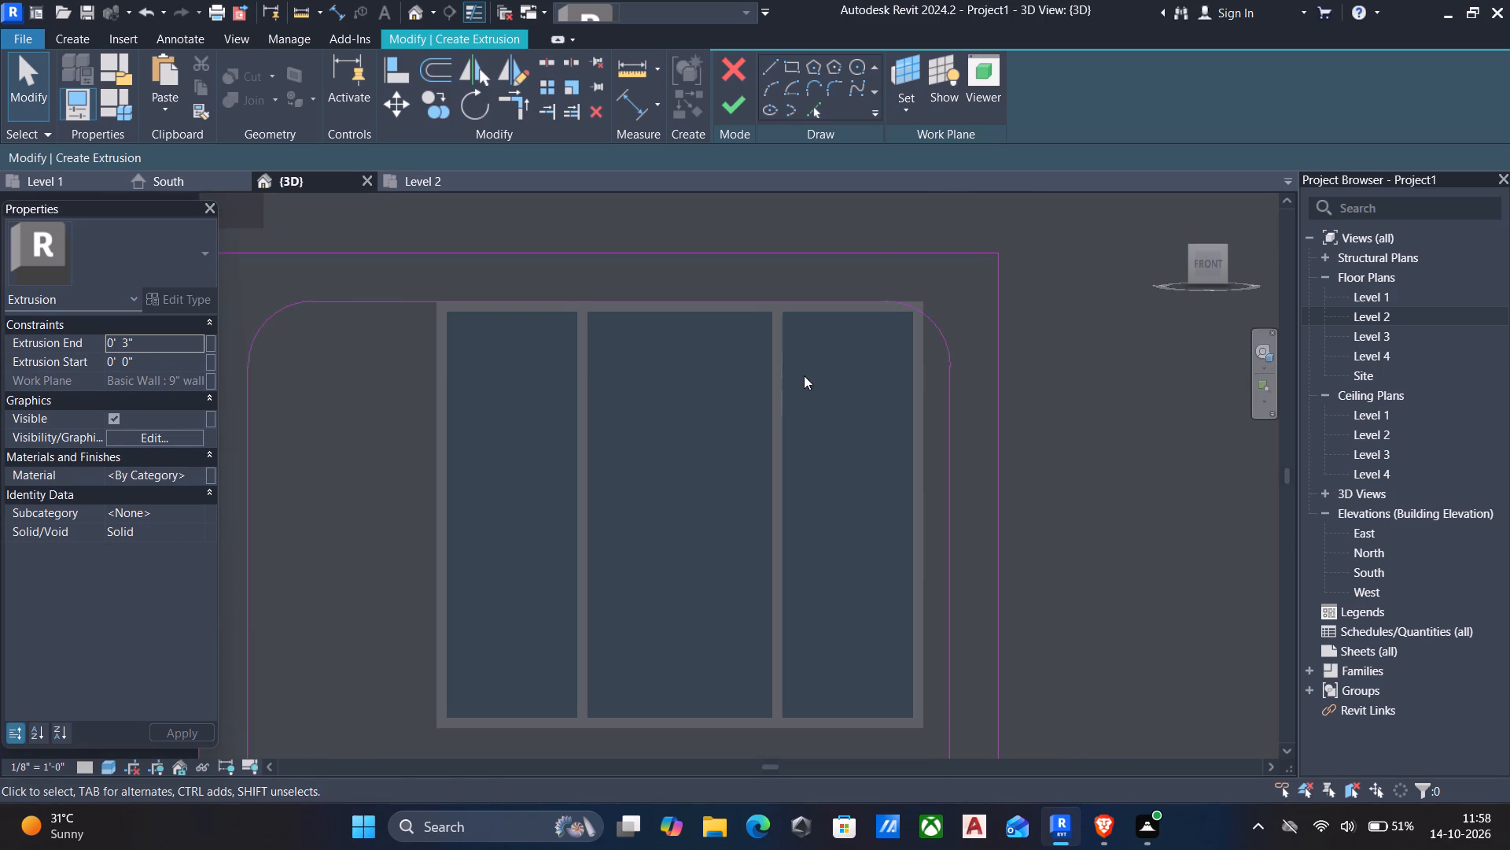
{"action": "middle_click_drag", "start_coordinate": [804, 375], "coordinate": [905, 373]}
{"action": "scroll", "coordinate": [898, 382], "scroll_direction": "down", "scroll_amount": 2}
{"action": "middle_click_drag", "start_coordinate": [885, 382], "coordinate": [871, 345]}
{"action": "middle_click_drag", "start_coordinate": [836, 416], "coordinate": [797, 320]}
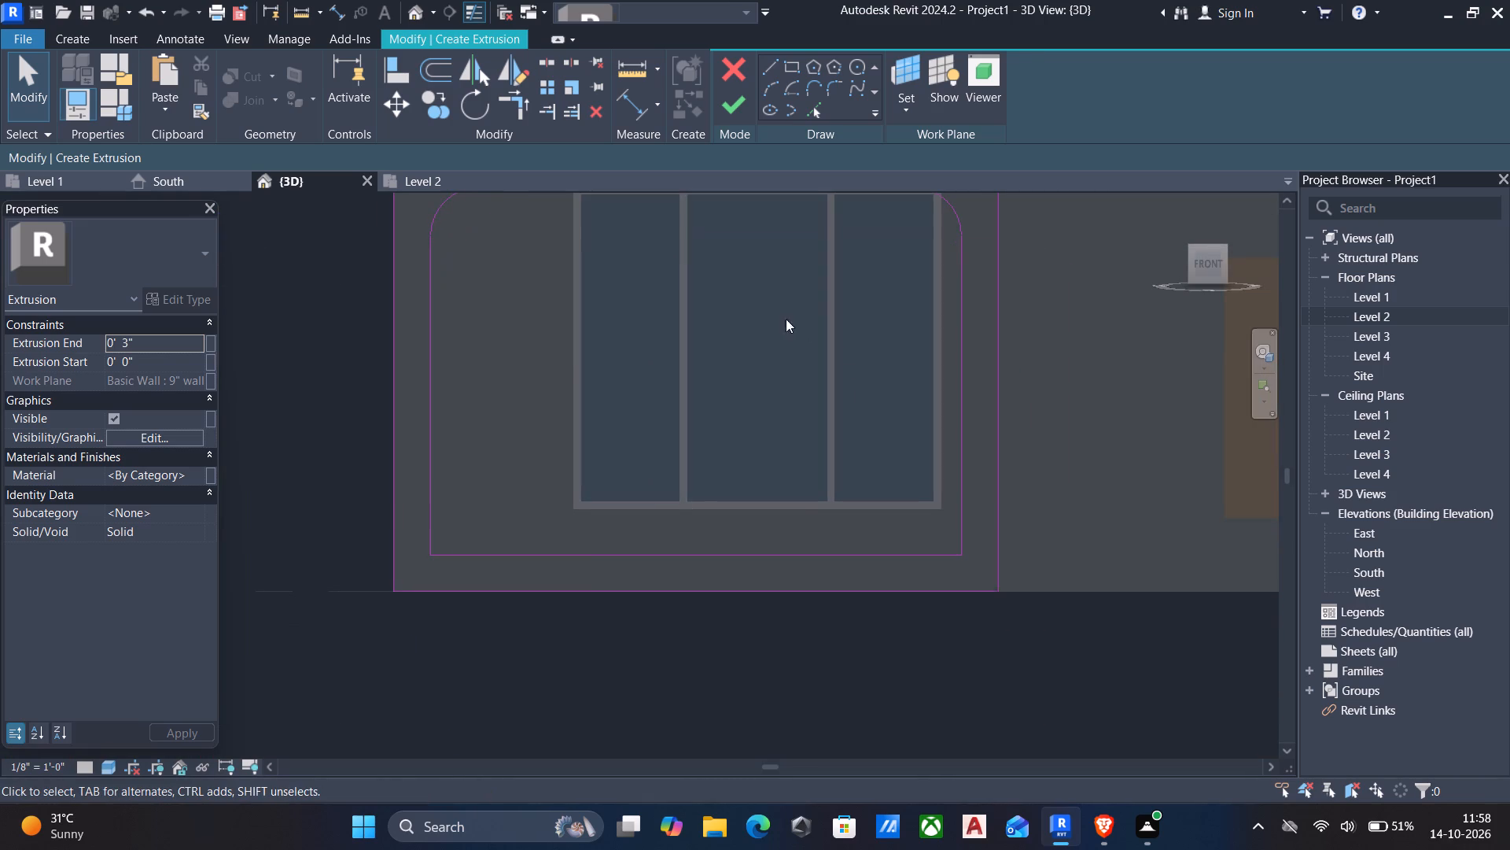
{"action": "left_click_drag", "start_coordinate": [726, 631], "coordinate": [653, 539]}
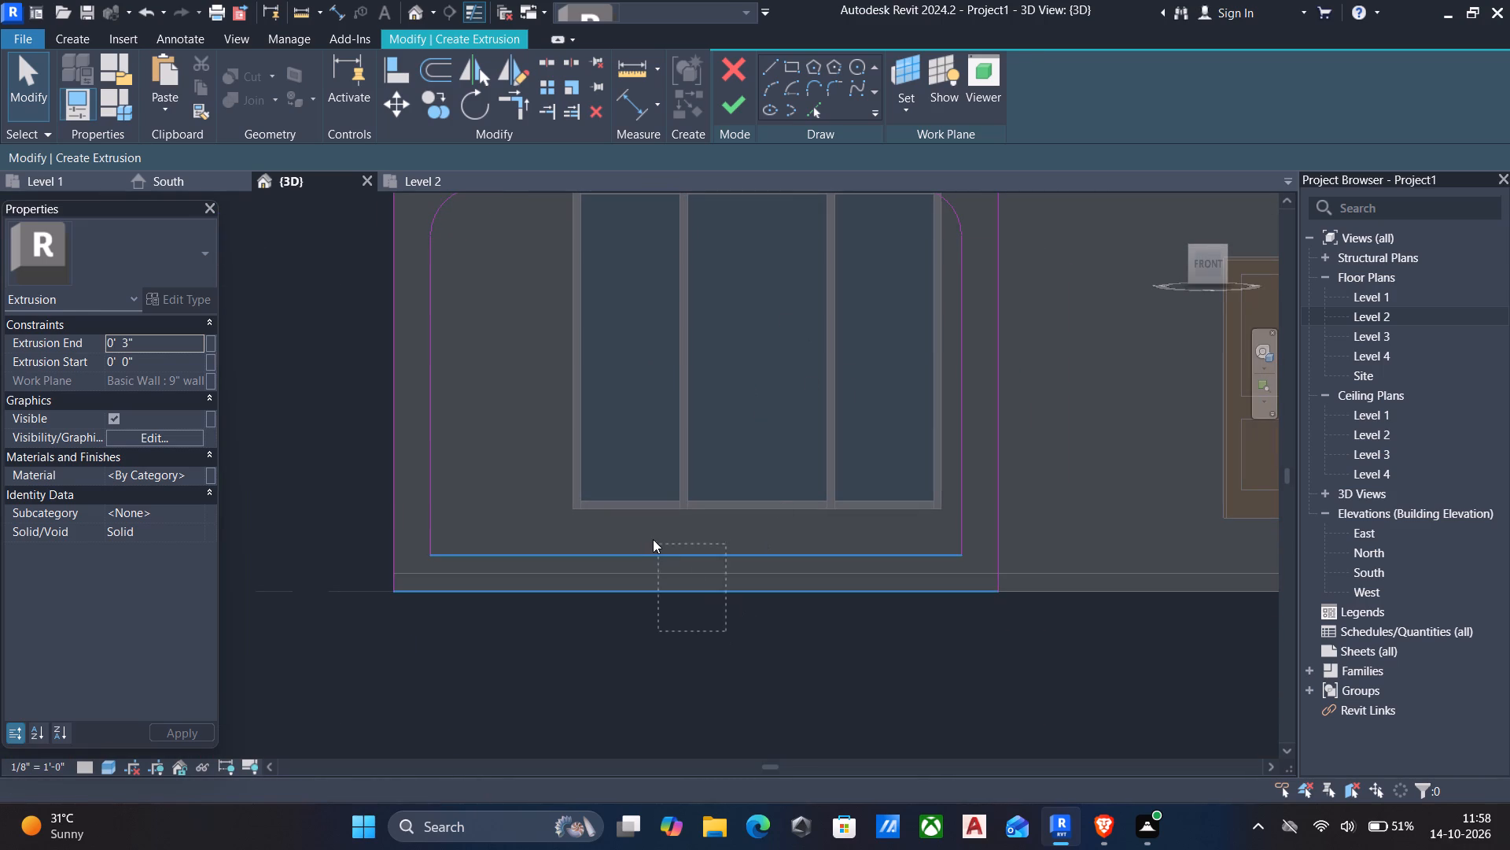
{"action": "left_click_drag", "start_coordinate": [653, 539], "coordinate": [650, 538]}
{"action": "key", "text": "Delete"}
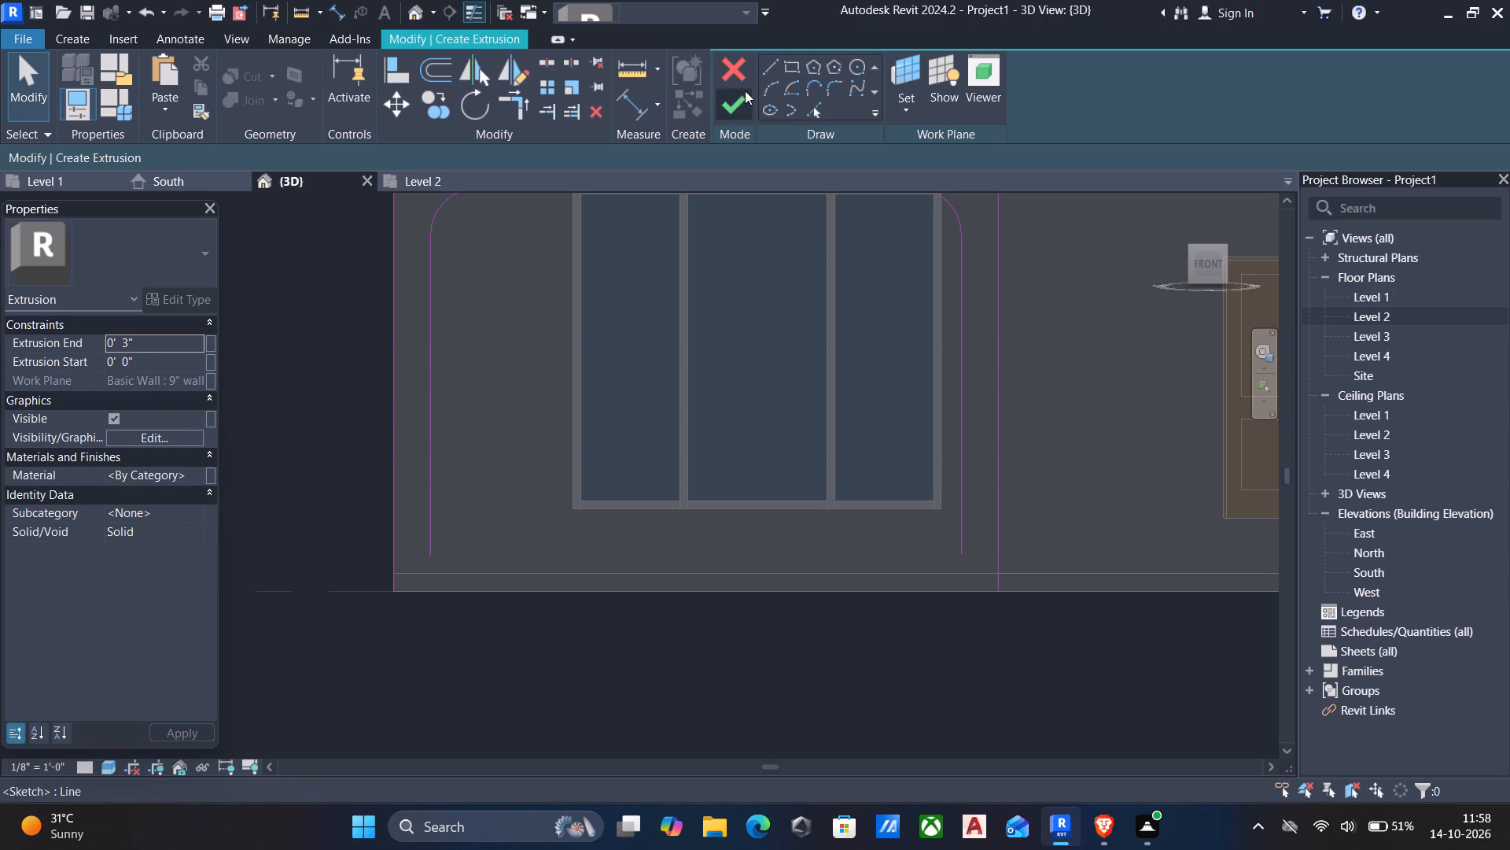
Draw lines from the inner west line's lower end down to Level 1 and 1'-0" across to the outer west line's foot.
{"action": "left_click", "coordinate": [763, 67]}
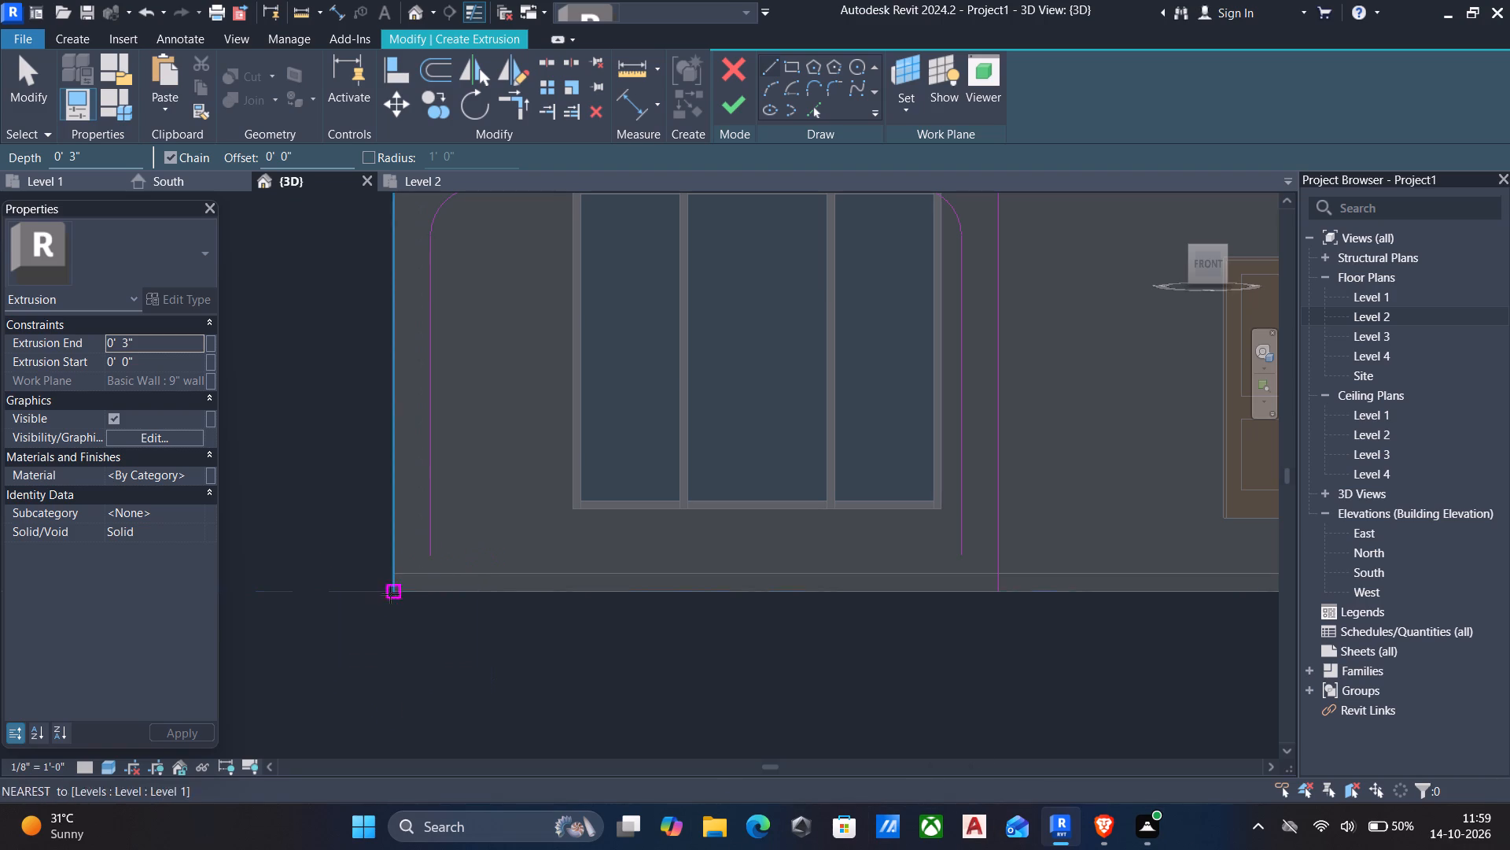
{"action": "scroll", "coordinate": [436, 564], "scroll_direction": "up", "scroll_amount": 4}
{"action": "left_click", "coordinate": [429, 552]}
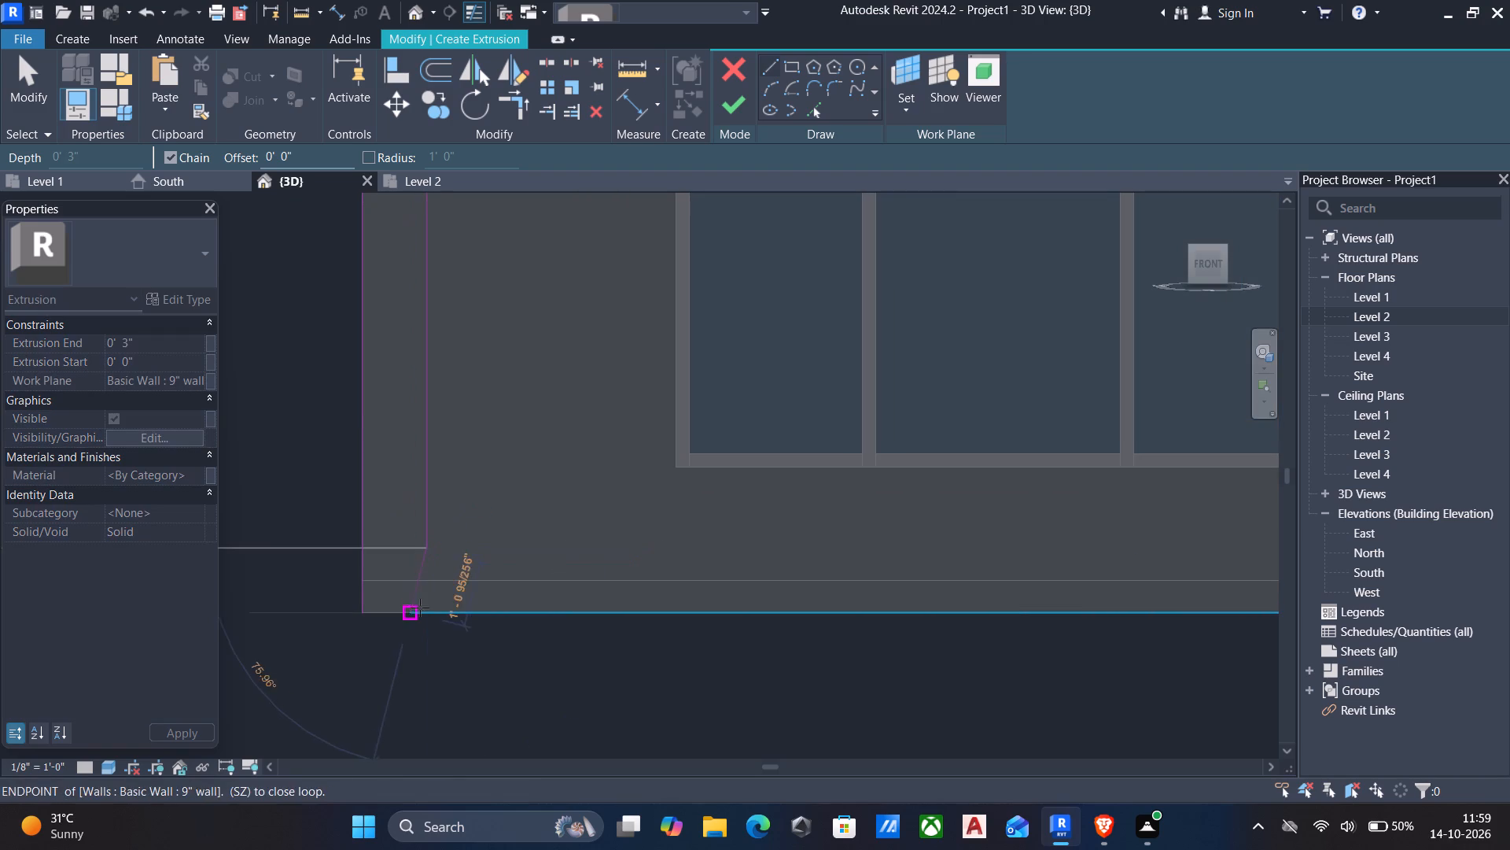
{"action": "left_click", "coordinate": [424, 609]}
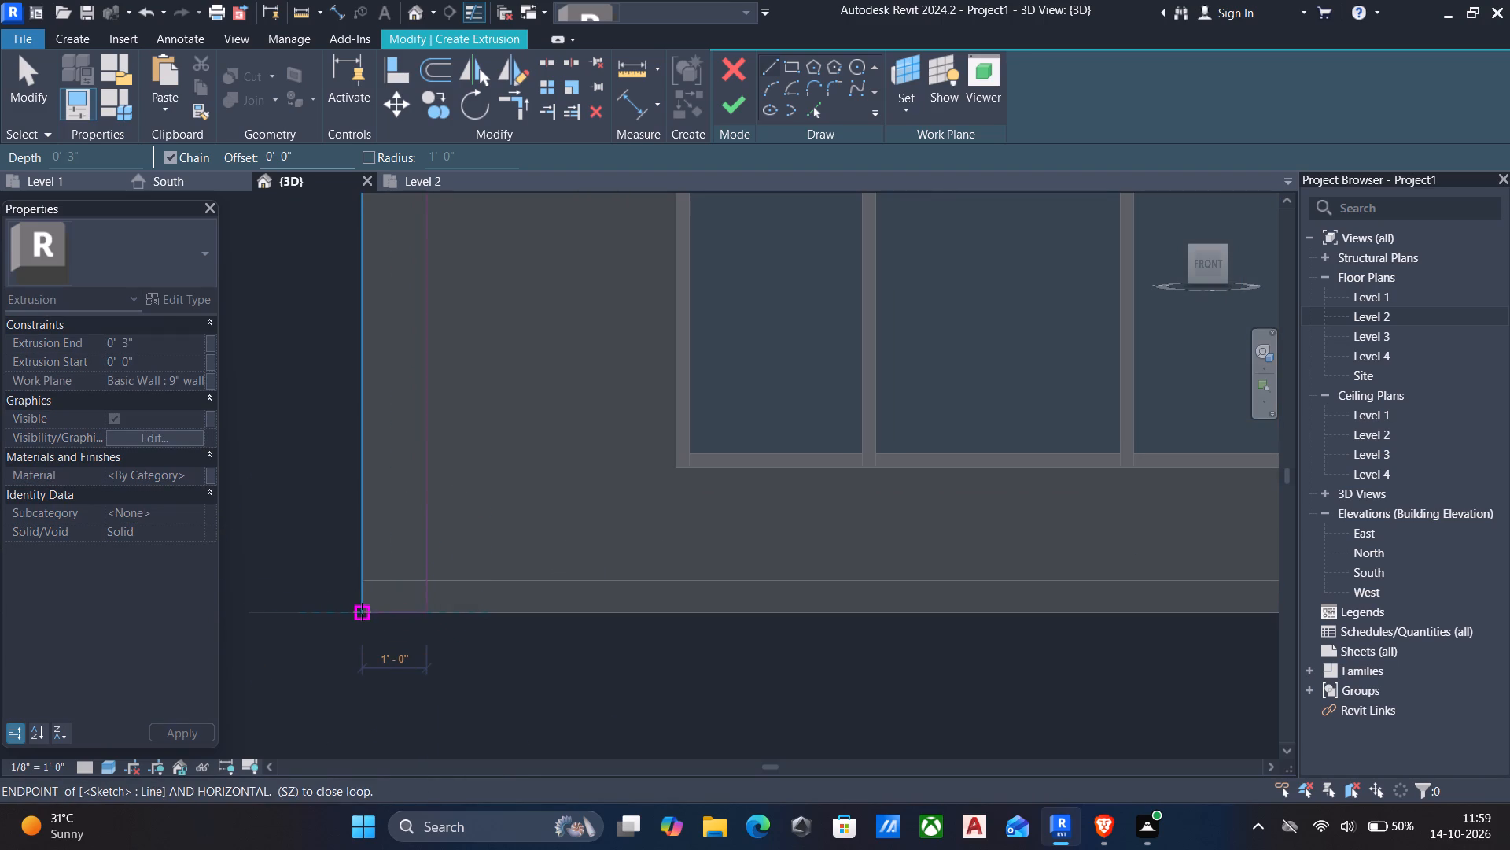
{"action": "left_click", "coordinate": [362, 612]}
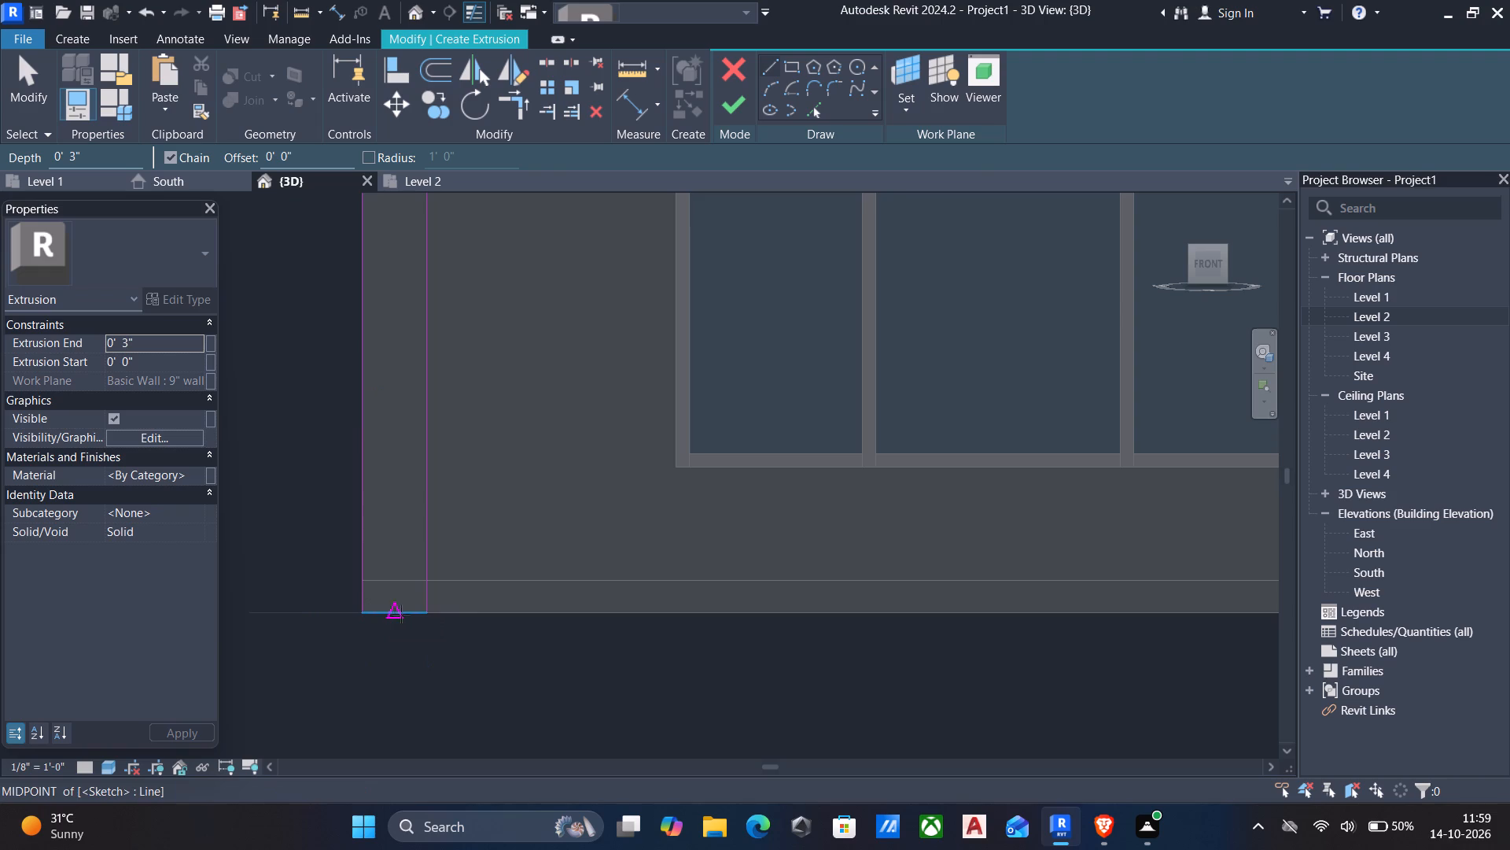
{"action": "key", "text": "Escape"}
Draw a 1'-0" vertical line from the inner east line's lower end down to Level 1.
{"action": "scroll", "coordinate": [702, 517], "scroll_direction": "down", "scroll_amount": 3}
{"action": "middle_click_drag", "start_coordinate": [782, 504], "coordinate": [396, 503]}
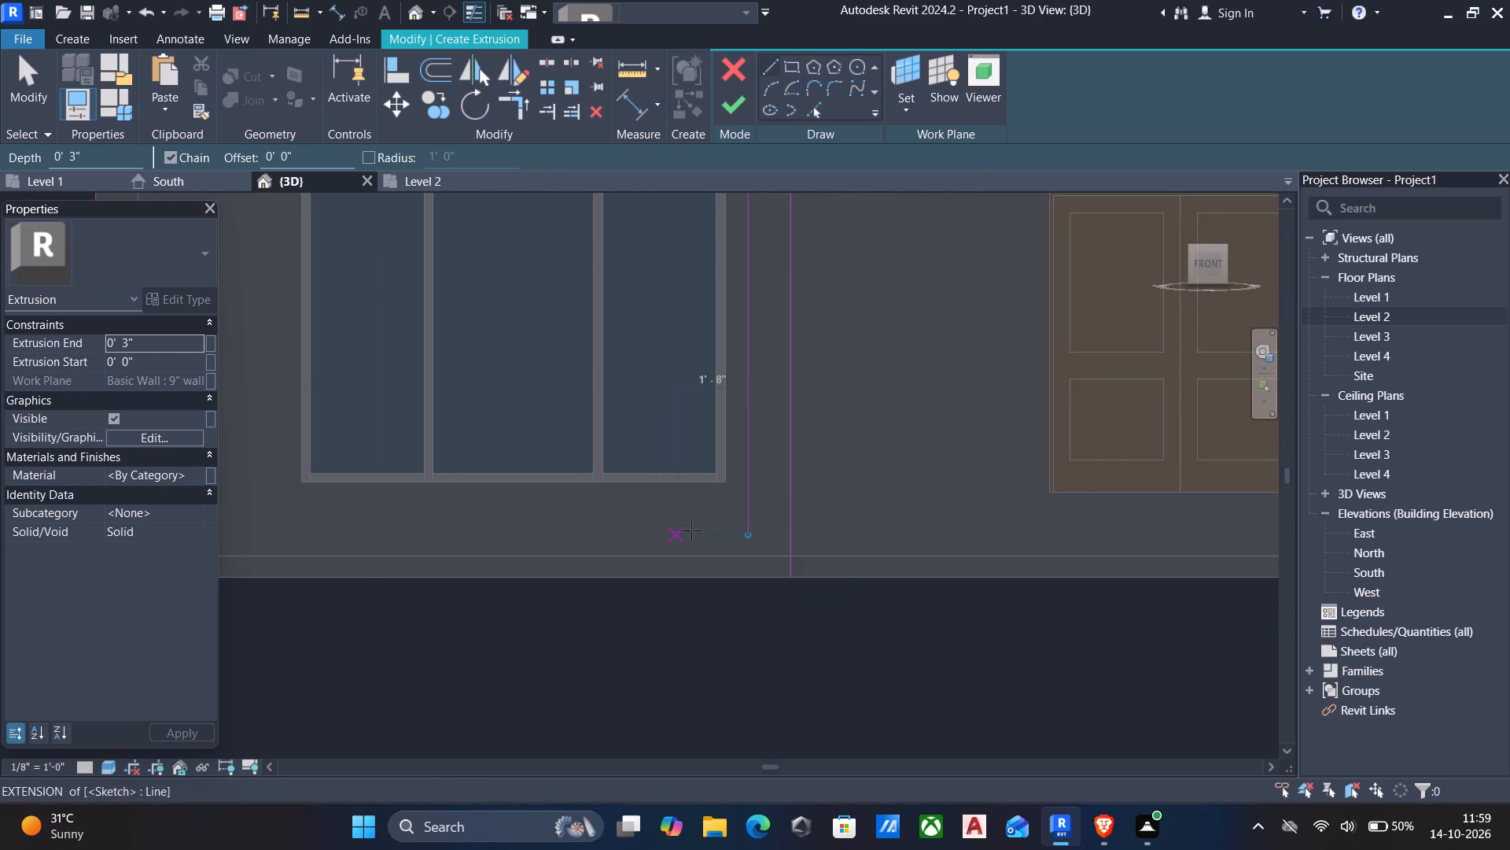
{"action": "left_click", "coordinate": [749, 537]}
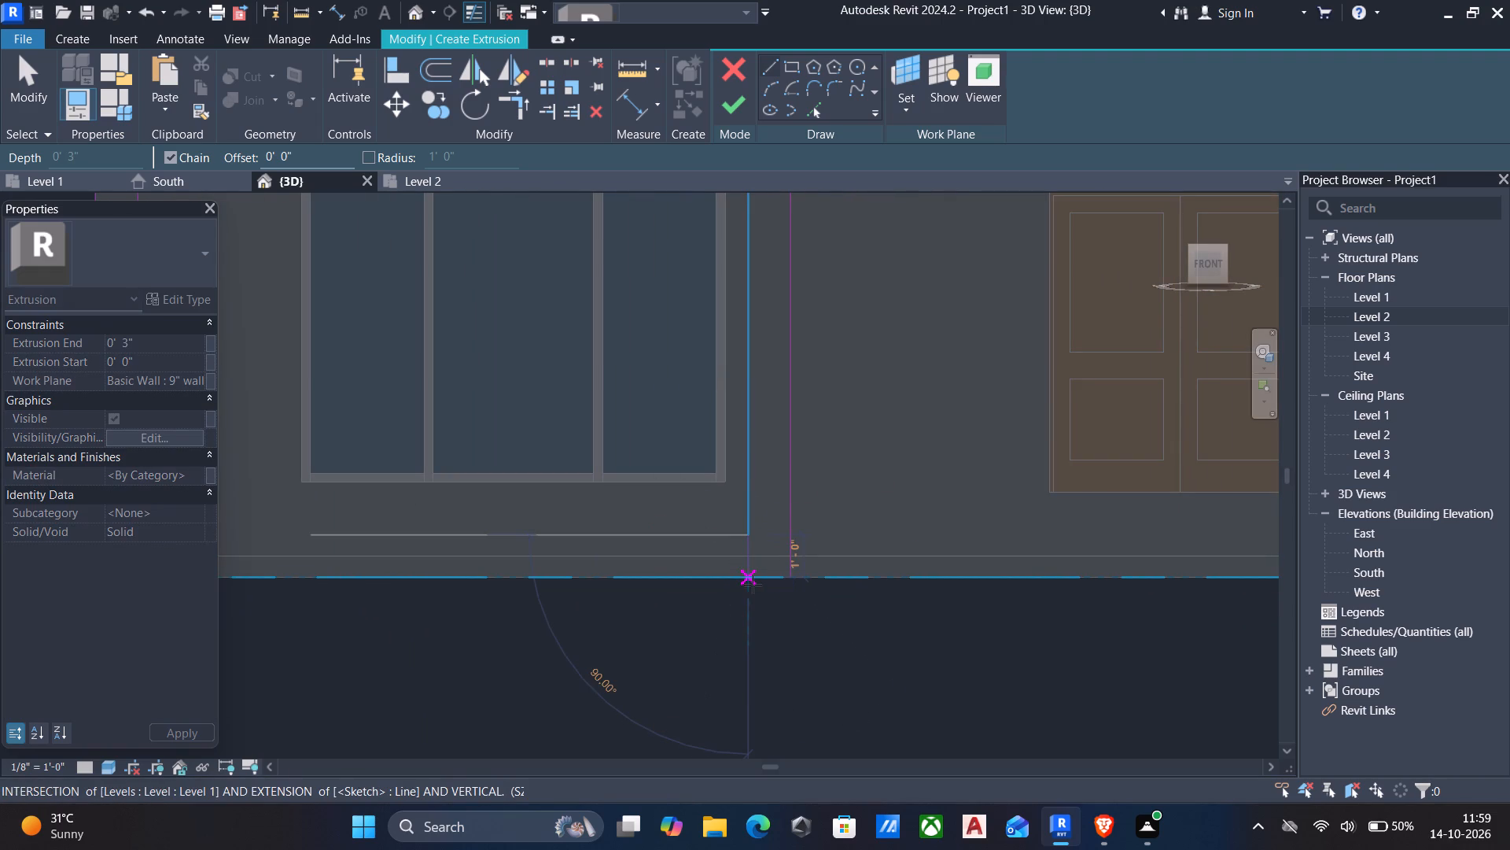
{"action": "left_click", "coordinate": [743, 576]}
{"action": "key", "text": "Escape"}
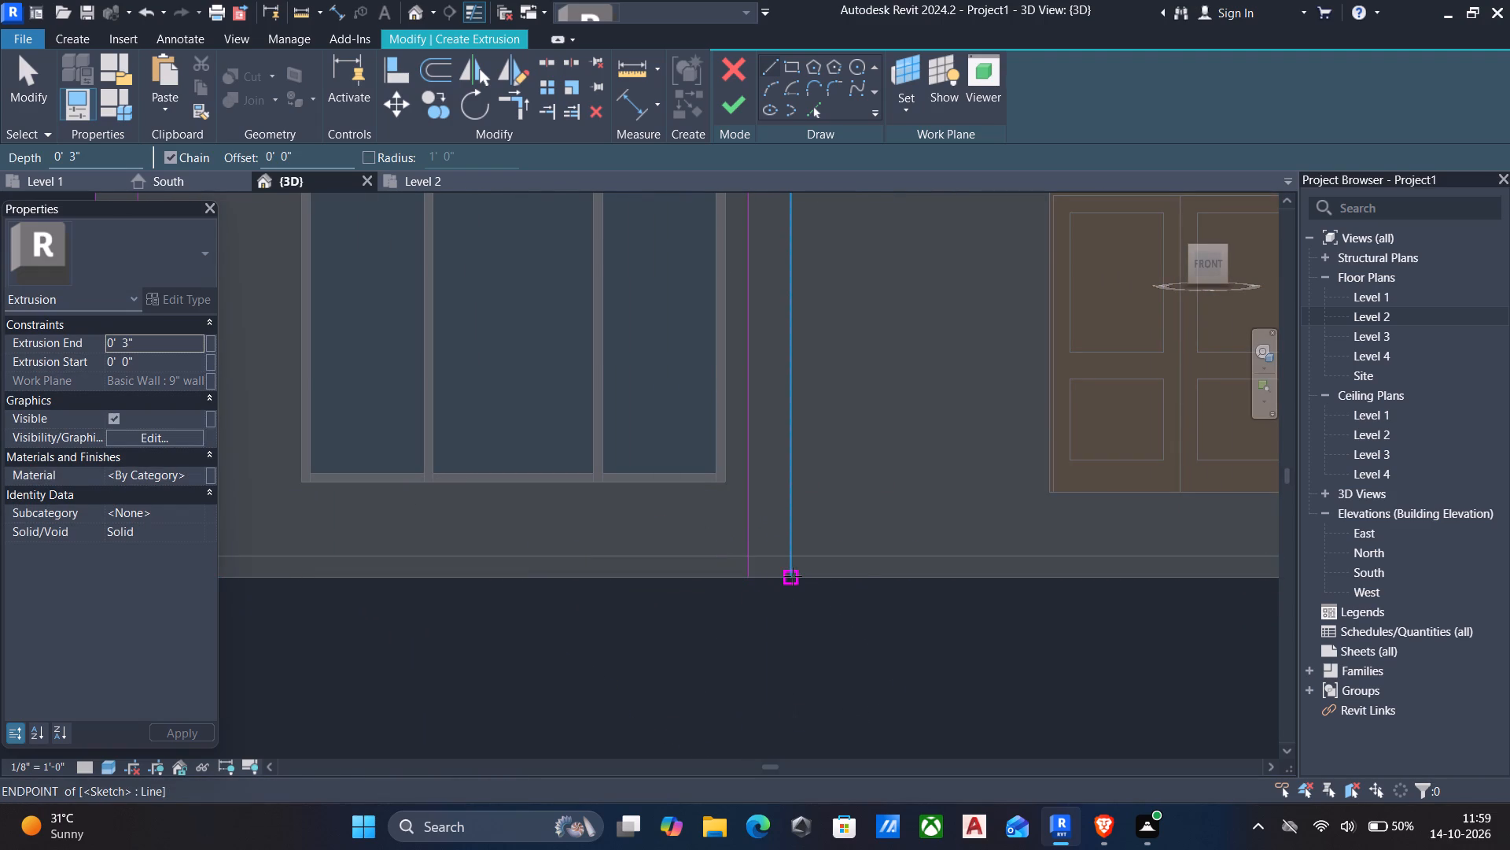
Draw a 1'-0" horizontal line along Level 1 from the outer east line's foot to below the inner east line.
{"action": "left_click", "coordinate": [793, 576]}
{"action": "left_click", "coordinate": [748, 579]}
{"action": "key", "text": "Escape"}
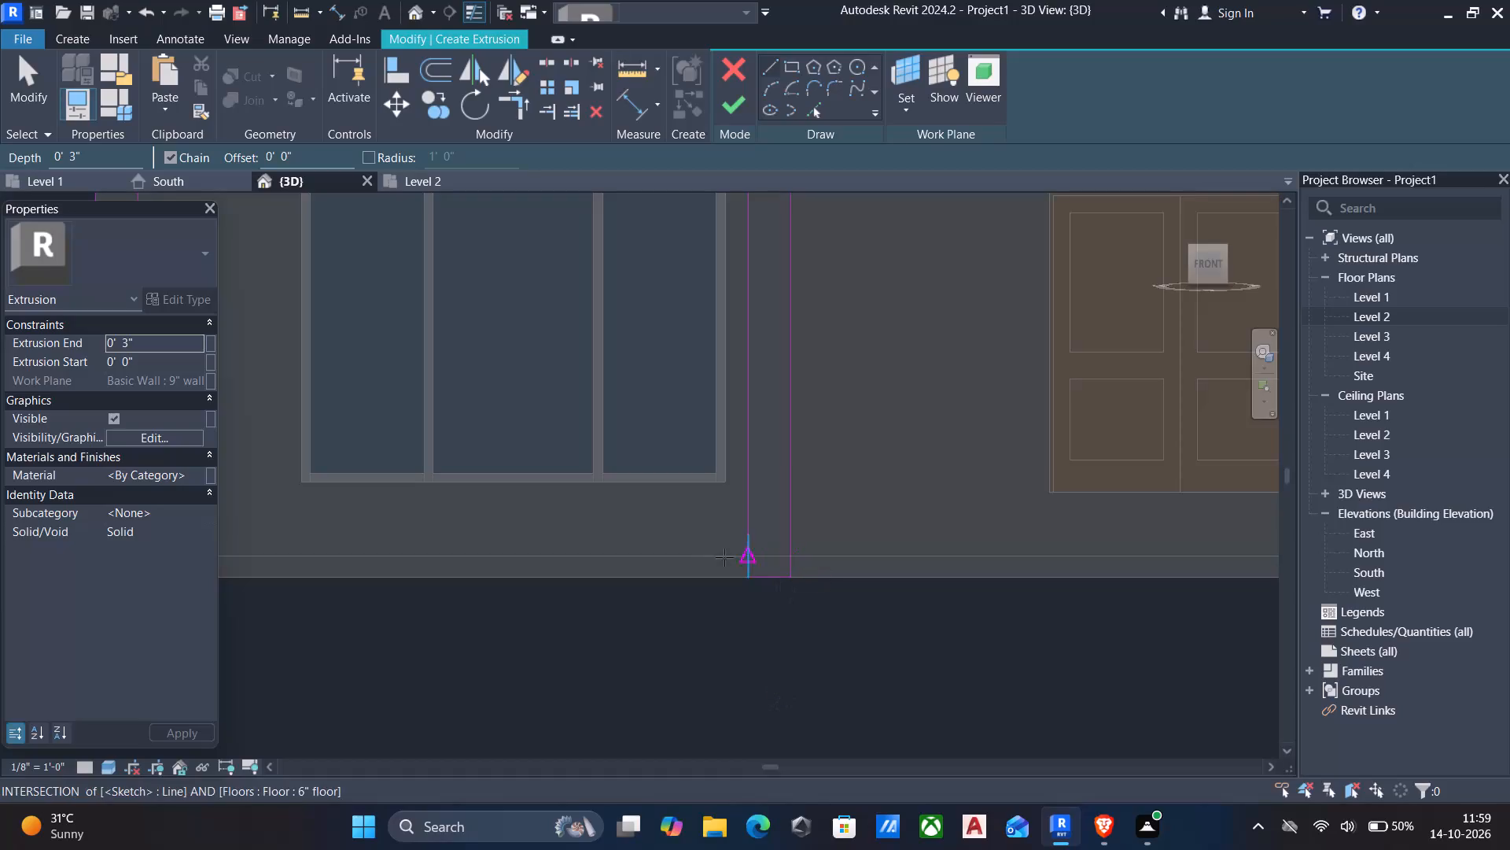
{"action": "key", "text": "Escape"}
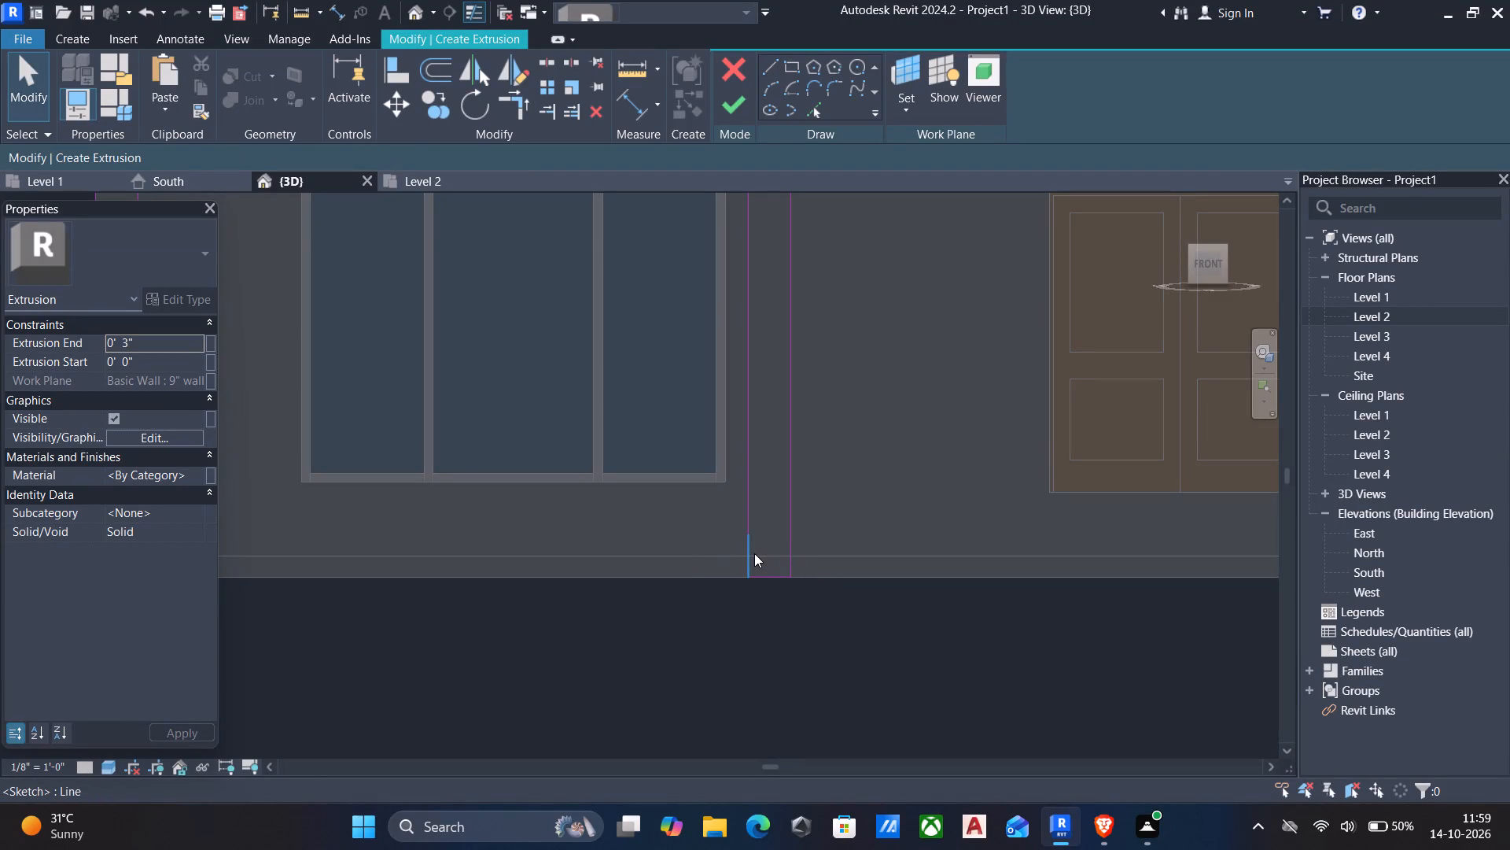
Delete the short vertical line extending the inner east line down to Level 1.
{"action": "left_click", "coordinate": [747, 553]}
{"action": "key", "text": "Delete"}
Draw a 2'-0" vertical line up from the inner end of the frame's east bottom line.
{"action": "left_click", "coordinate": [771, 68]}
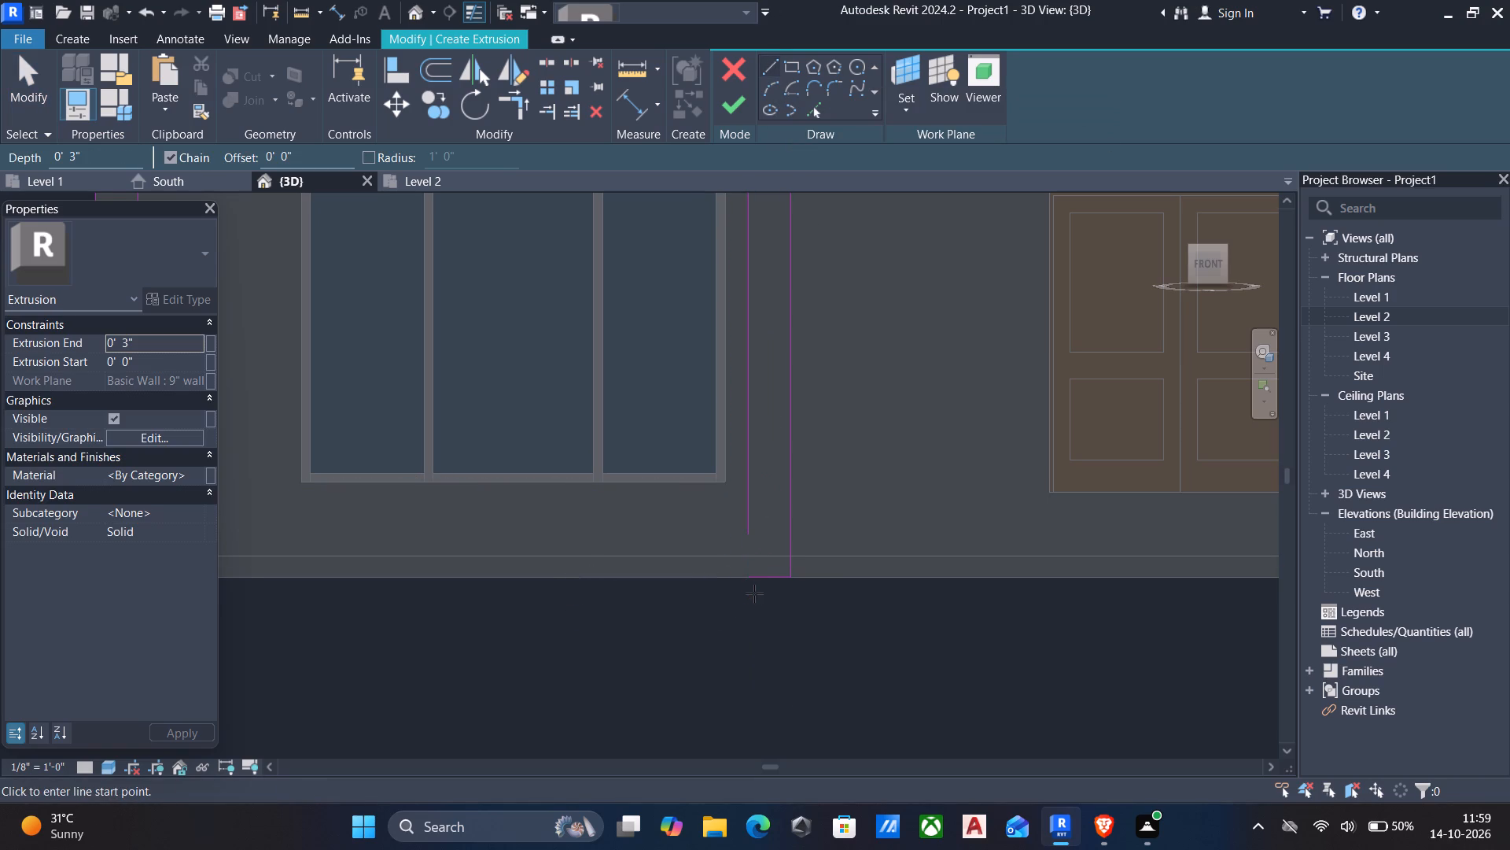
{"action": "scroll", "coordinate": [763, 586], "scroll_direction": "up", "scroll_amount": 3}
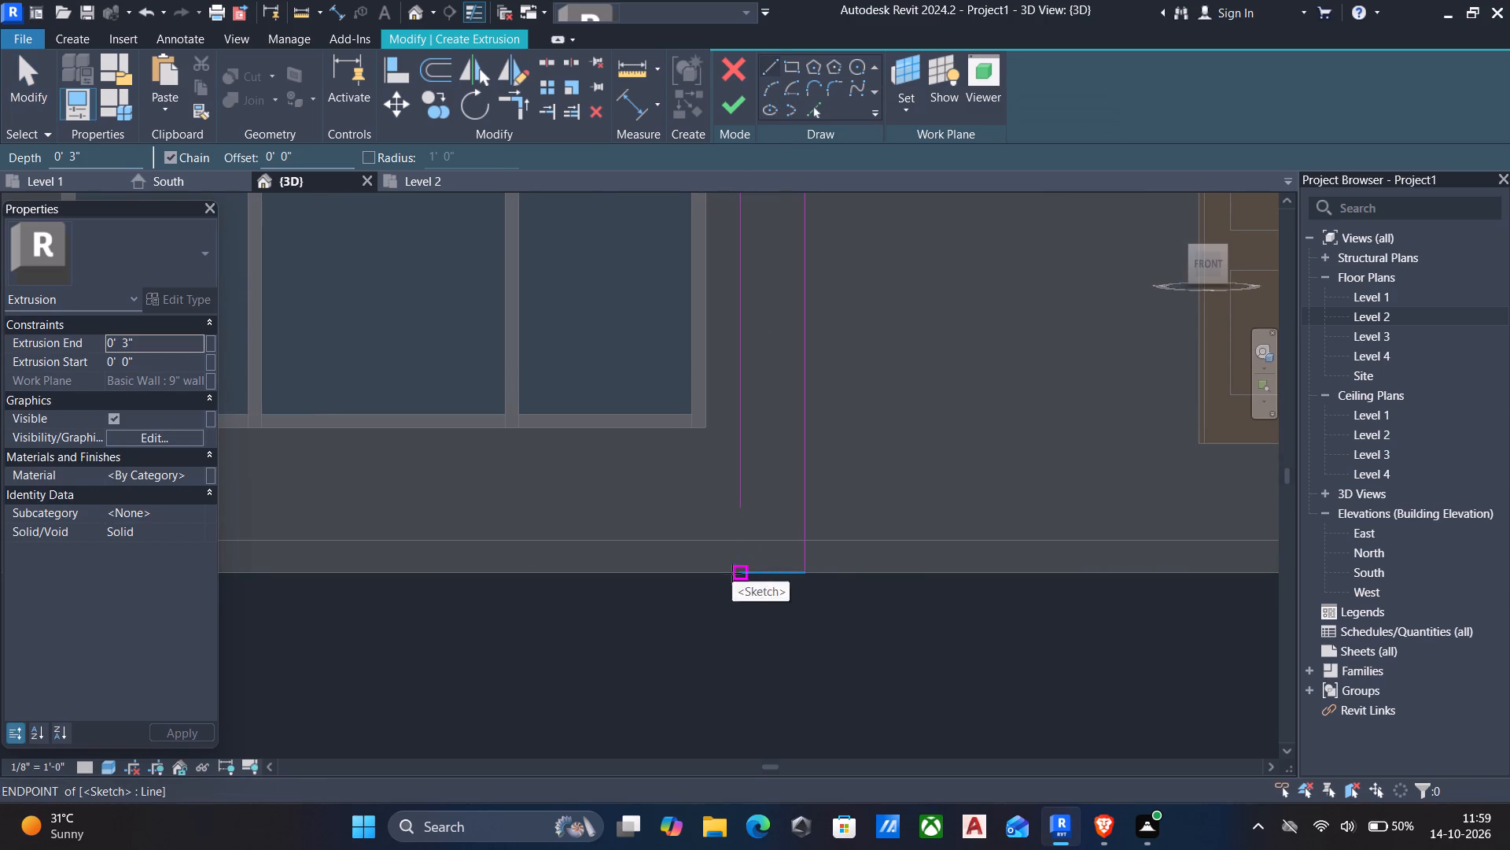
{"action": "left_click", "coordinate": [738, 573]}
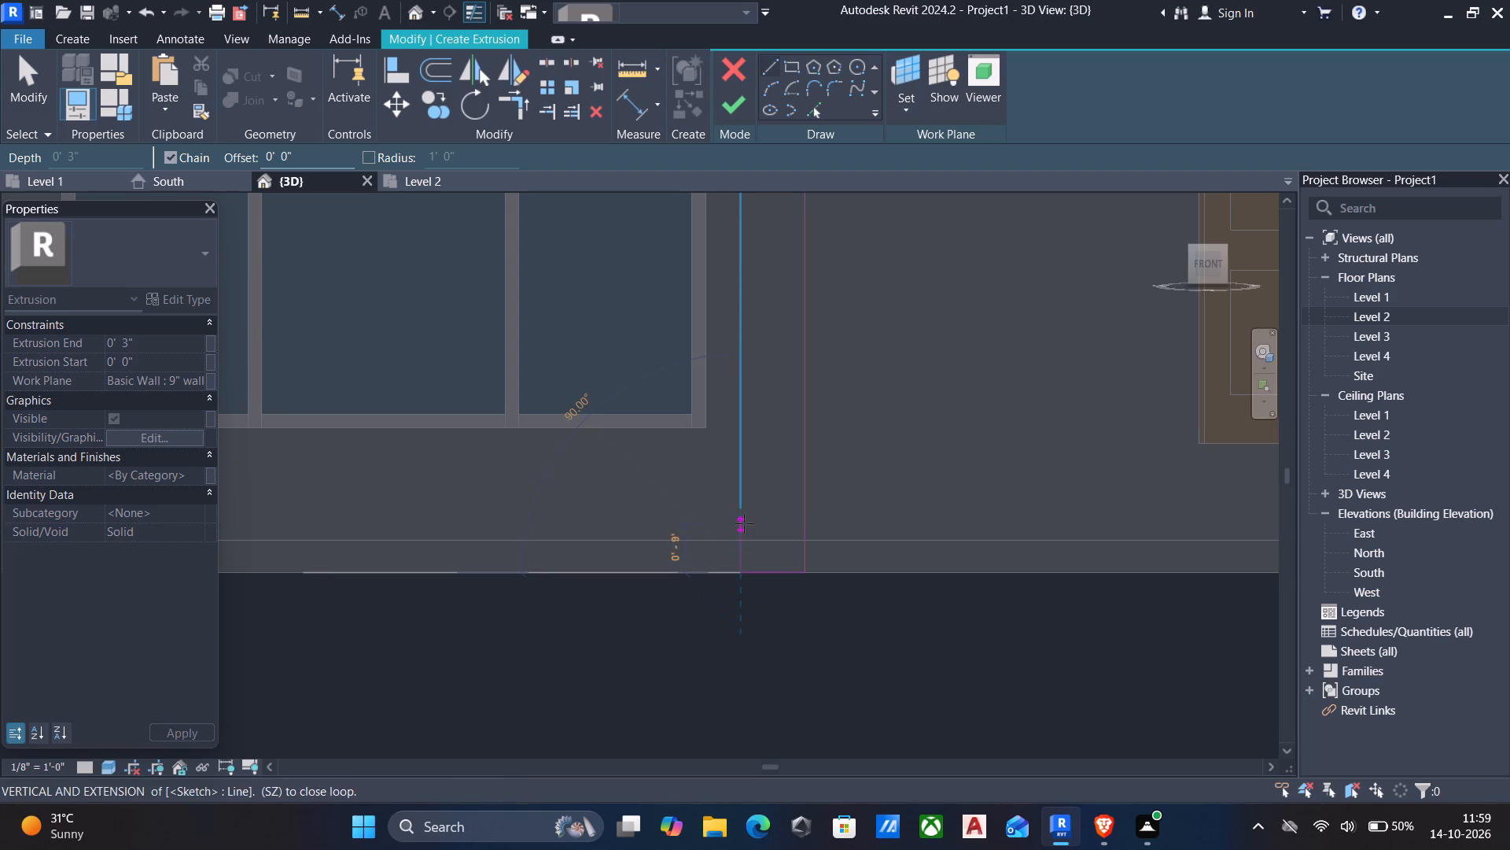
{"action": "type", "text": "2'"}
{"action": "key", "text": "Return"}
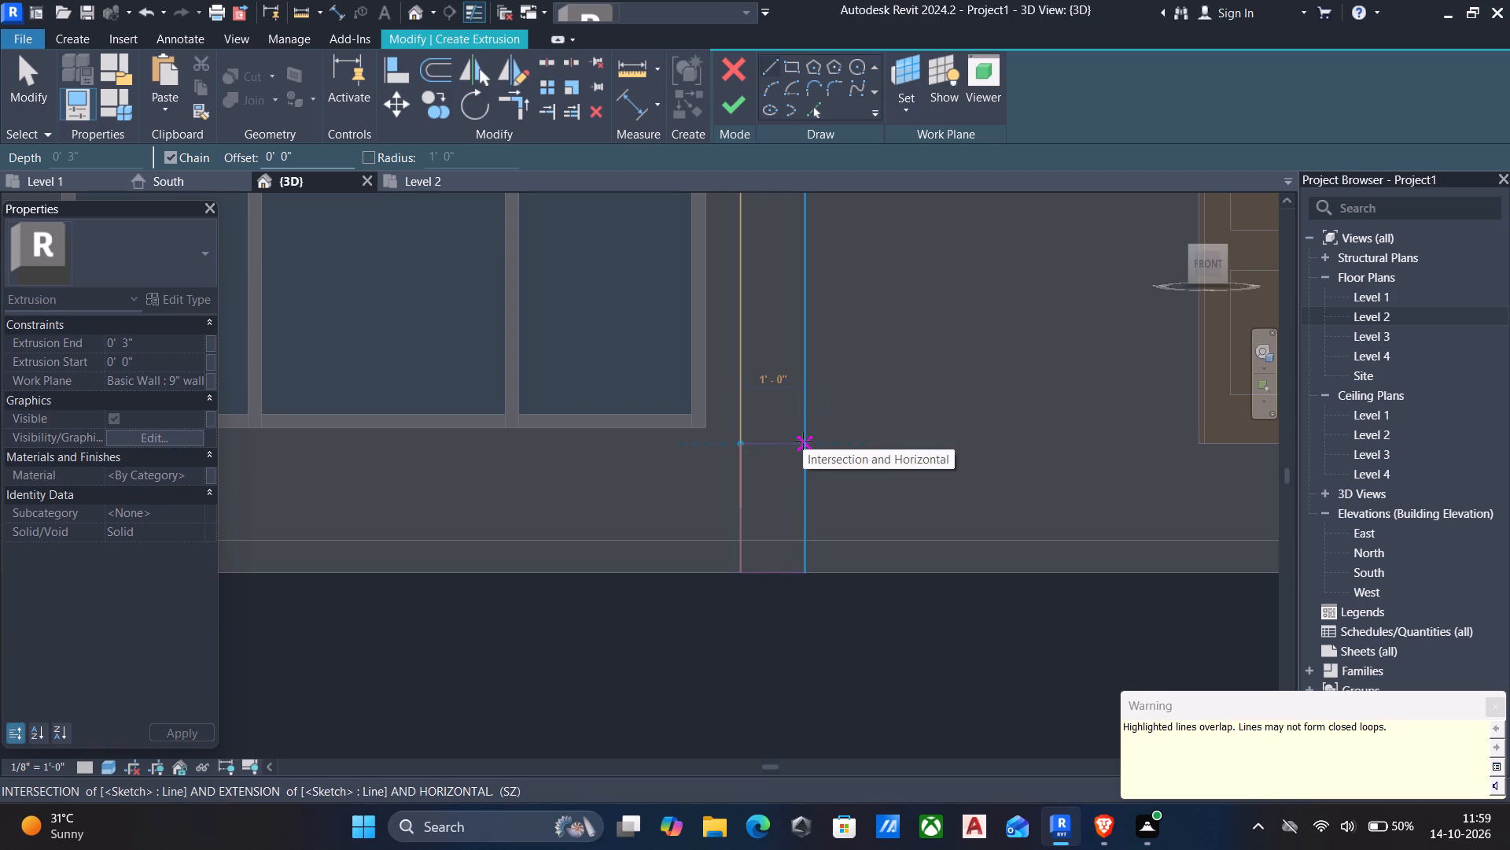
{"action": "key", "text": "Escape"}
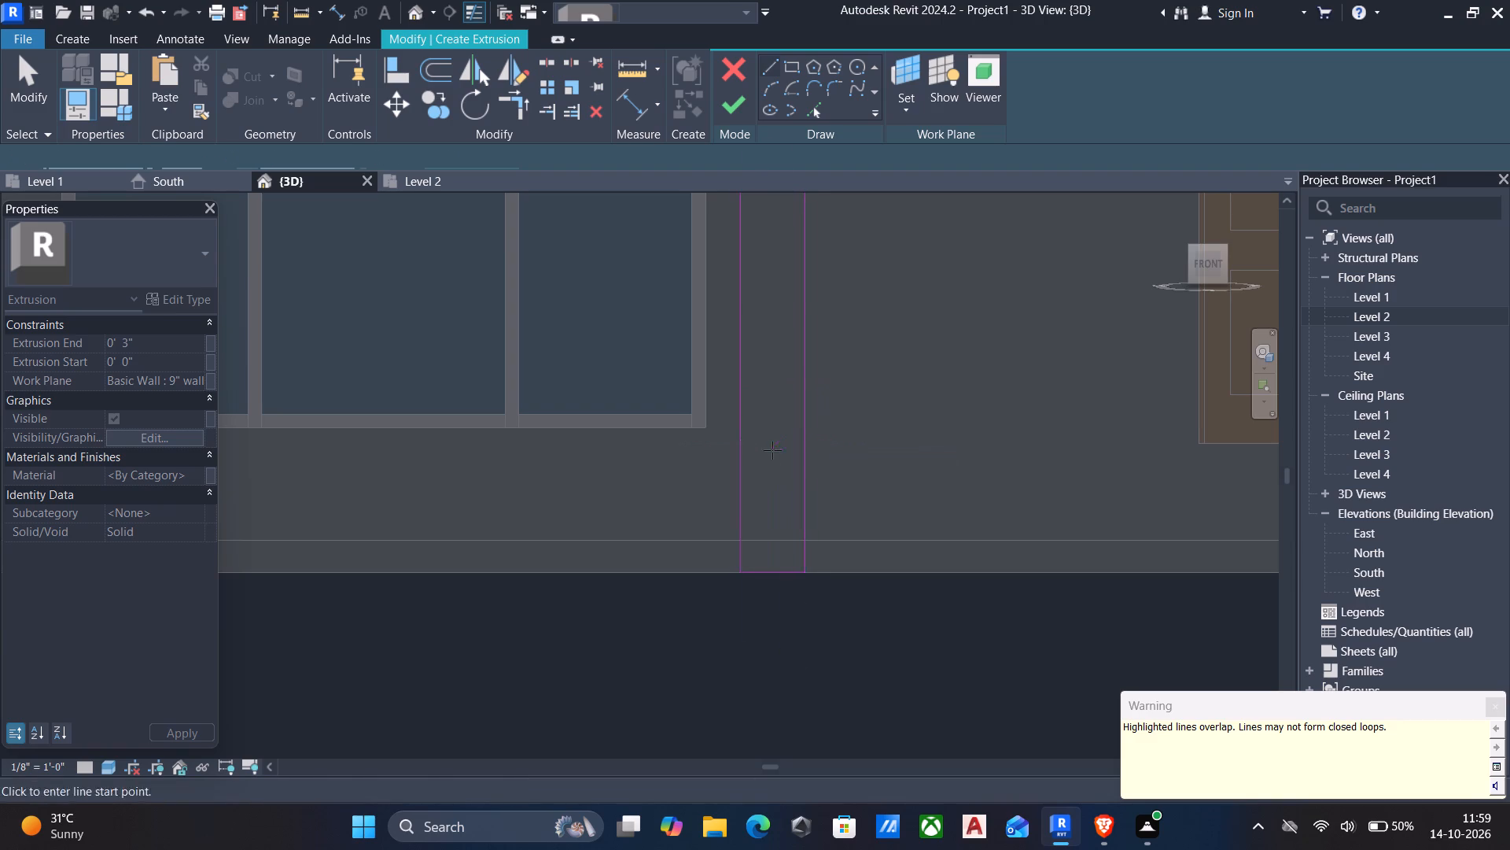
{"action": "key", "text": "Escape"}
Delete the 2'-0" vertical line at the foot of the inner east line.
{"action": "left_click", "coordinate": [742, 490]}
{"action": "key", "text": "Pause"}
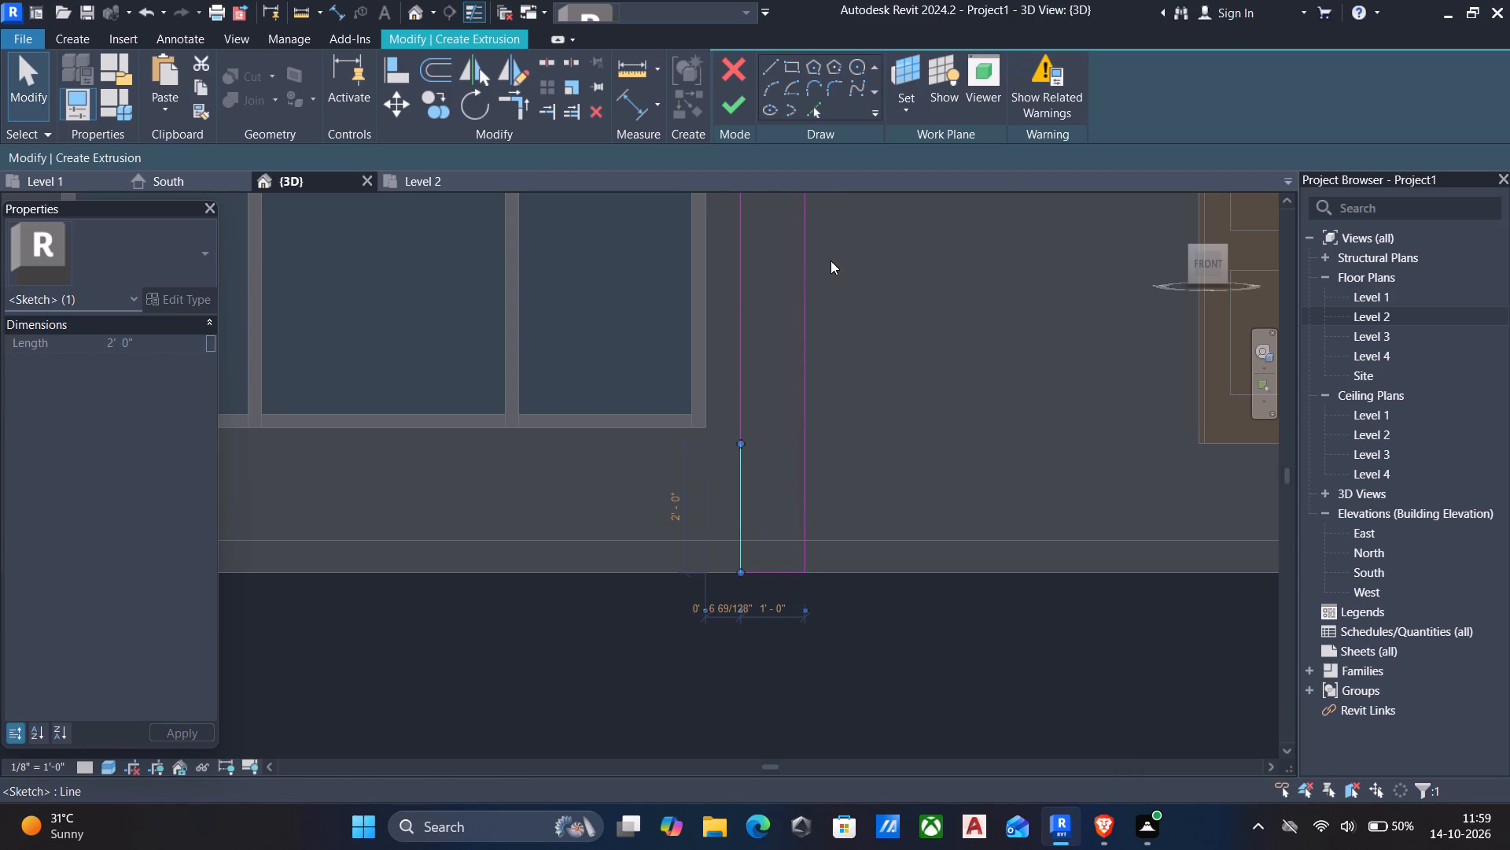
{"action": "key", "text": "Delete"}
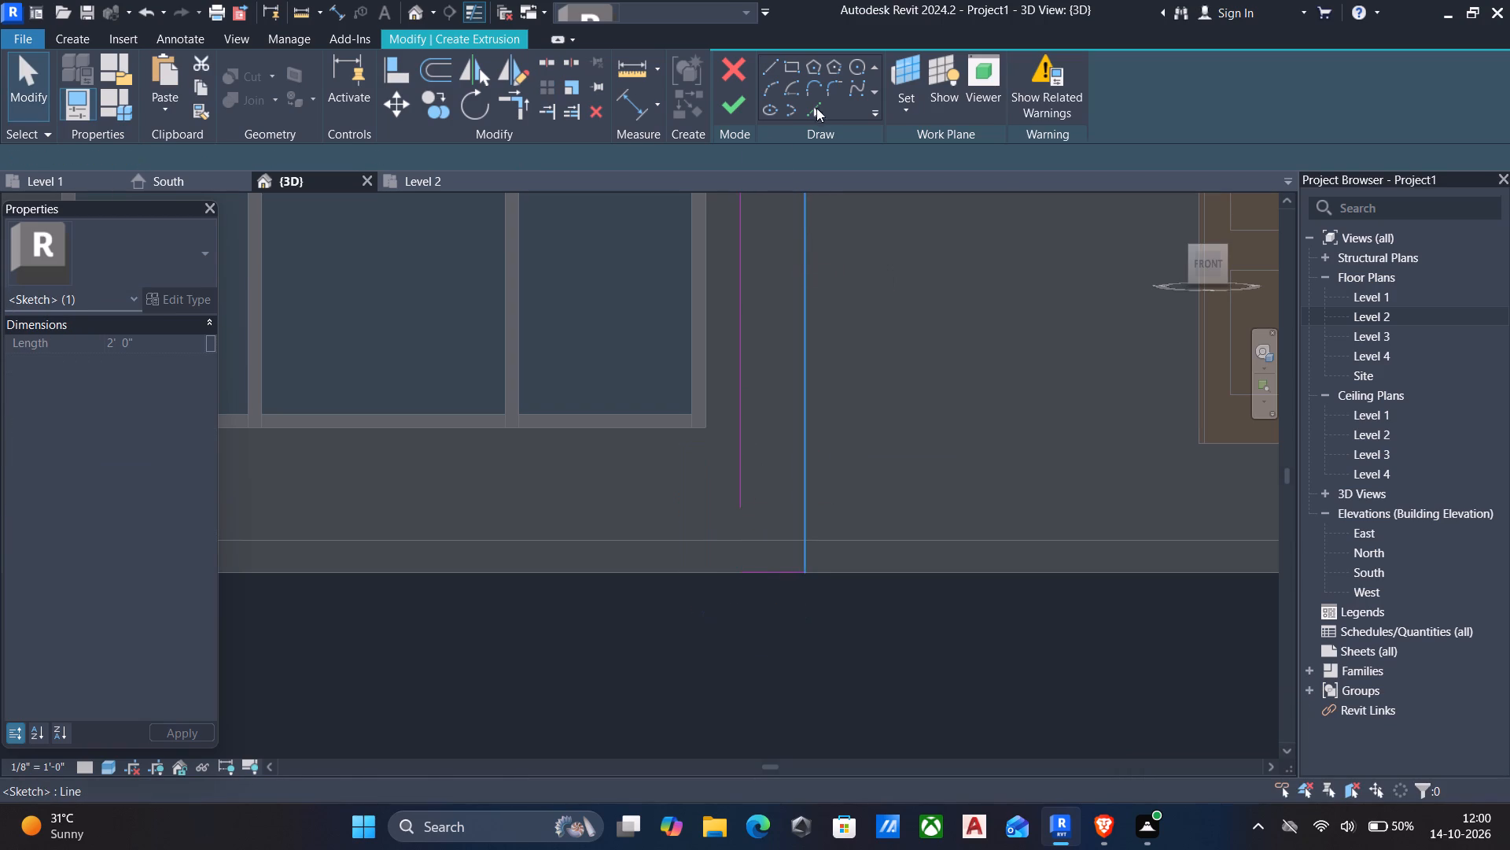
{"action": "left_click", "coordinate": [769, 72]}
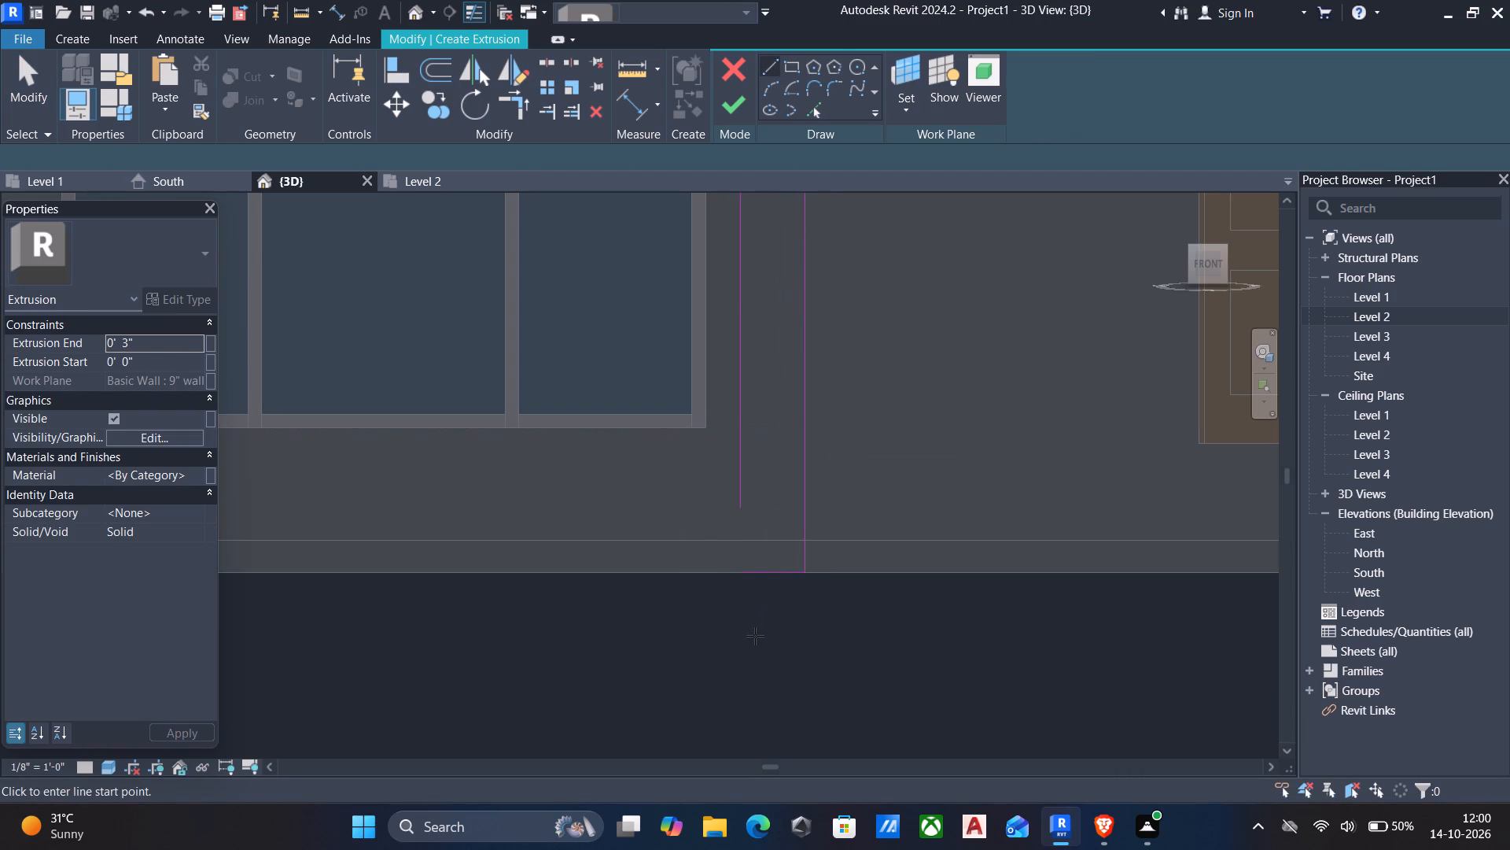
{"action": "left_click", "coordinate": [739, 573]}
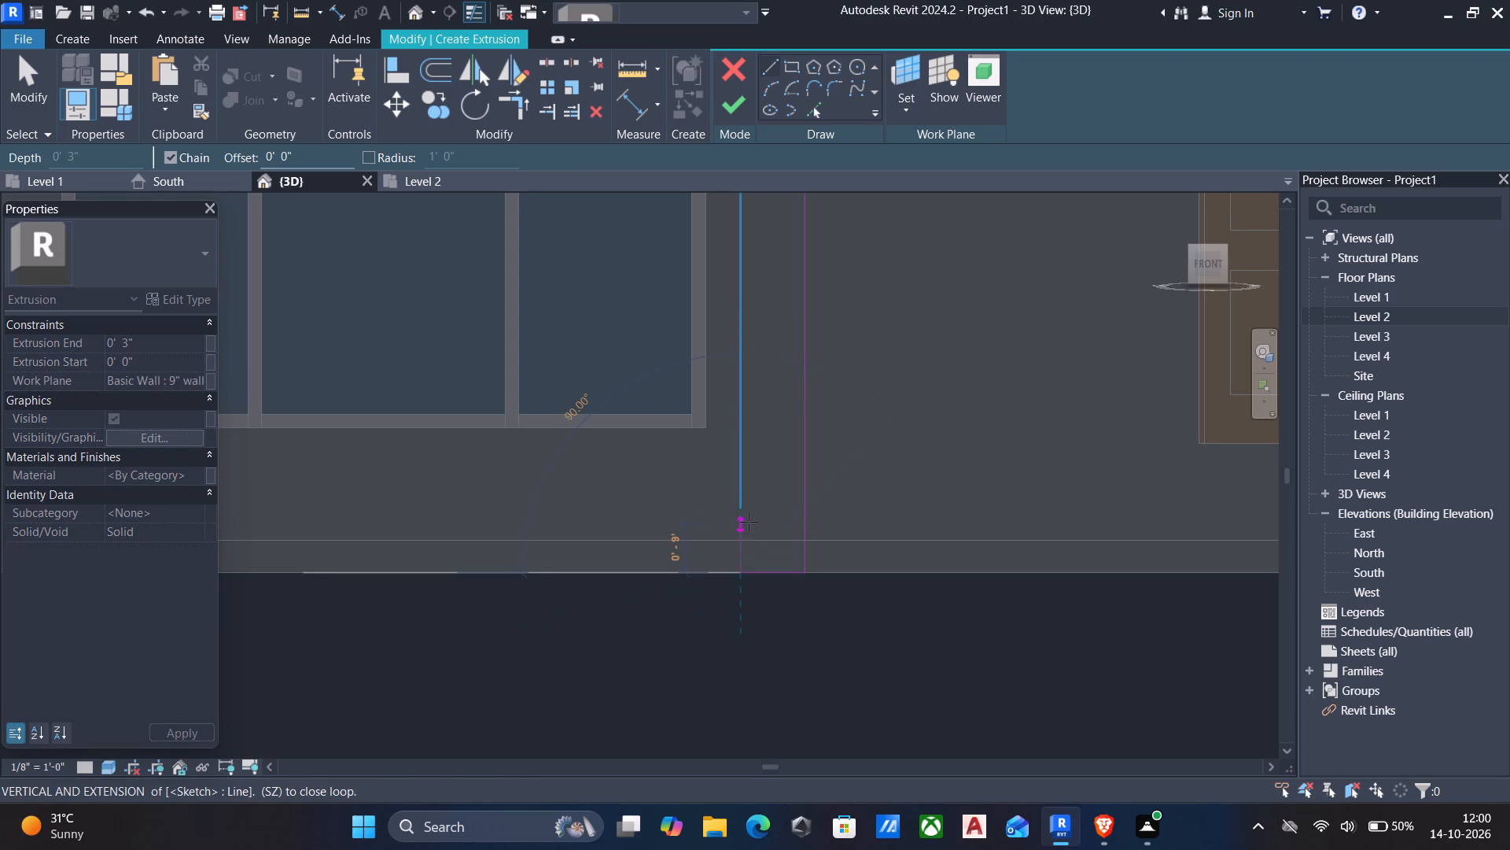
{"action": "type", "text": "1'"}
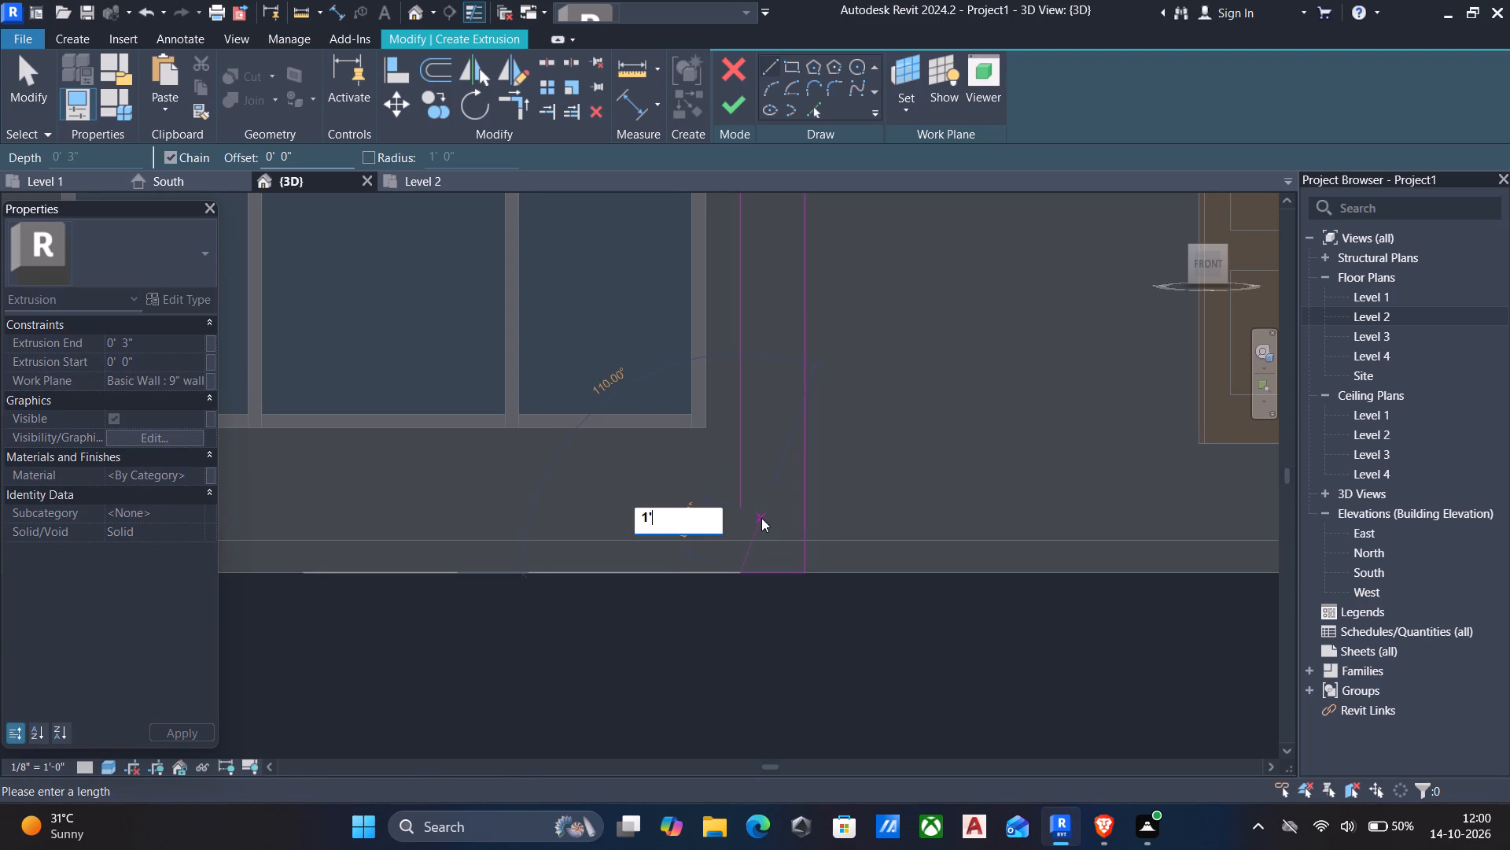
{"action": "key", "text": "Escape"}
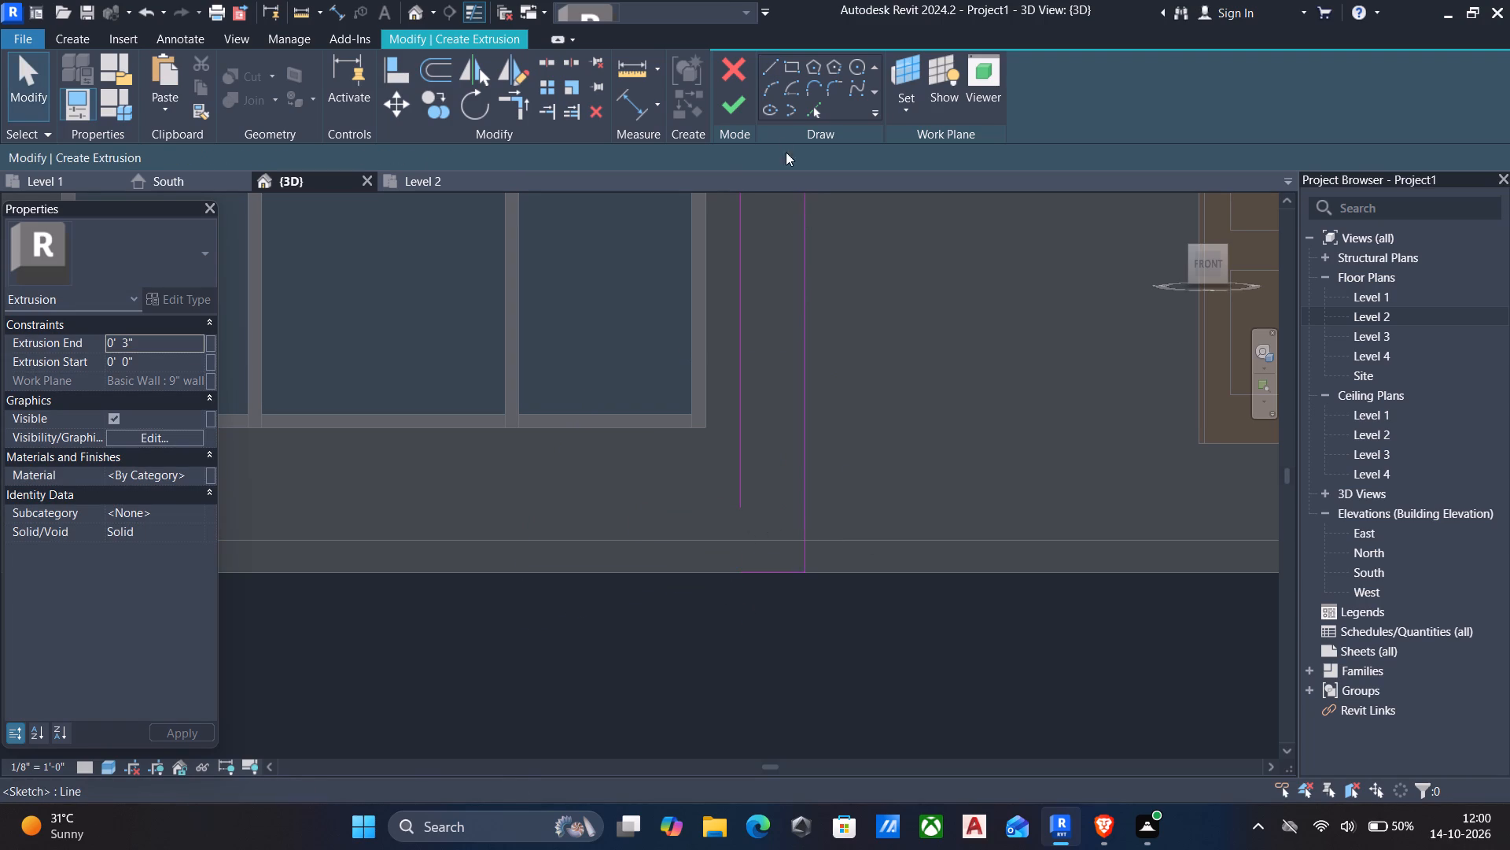
Draw a vertical line about 1'-4" long up from the inner end of the frame's east bottom line.
{"action": "left_click", "coordinate": [764, 67]}
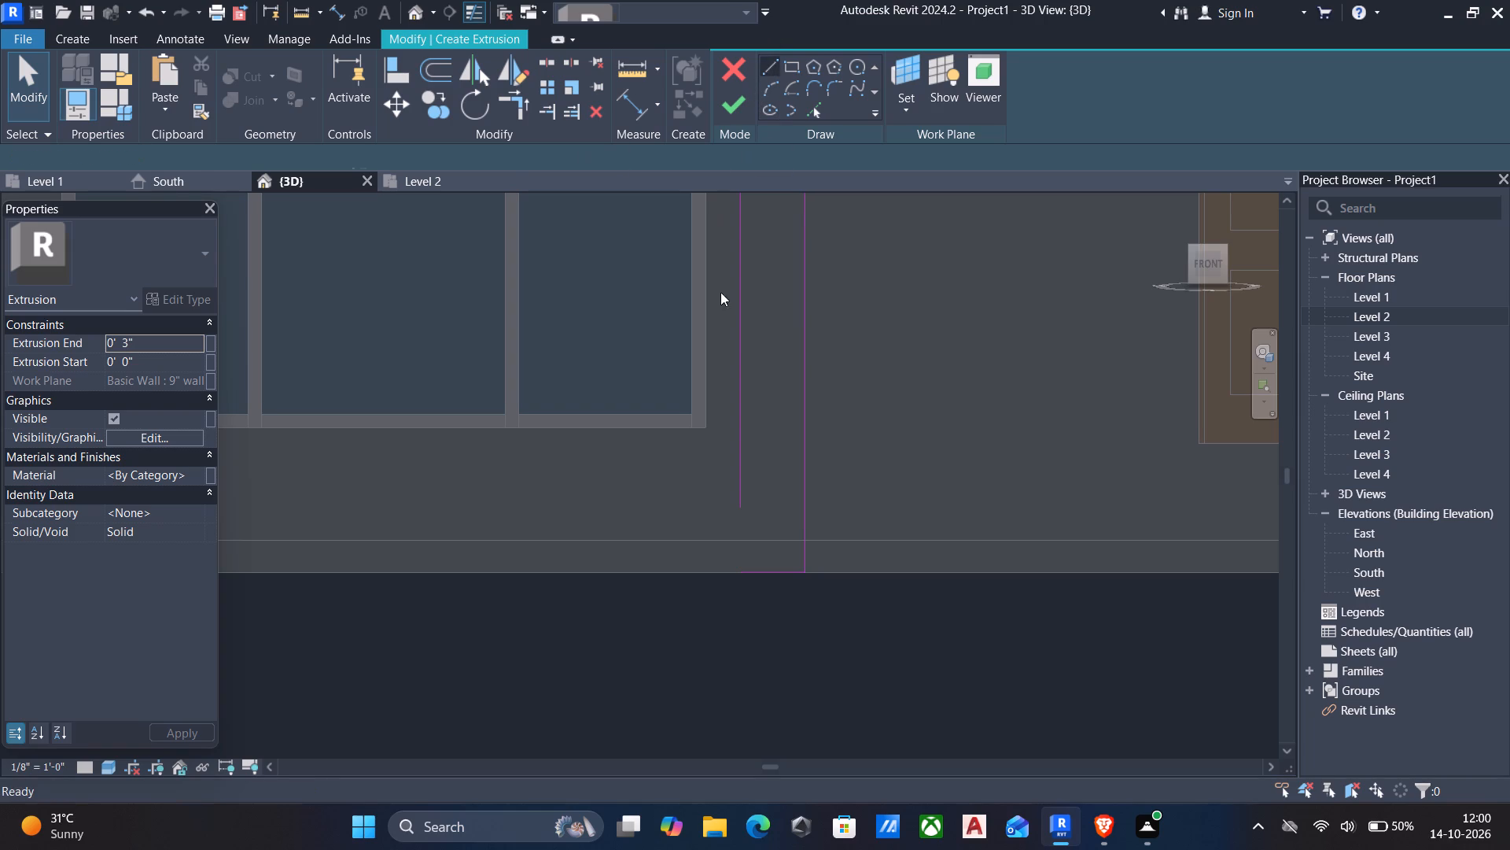
{"action": "left_click_drag", "start_coordinate": [743, 569], "coordinate": [750, 556]}
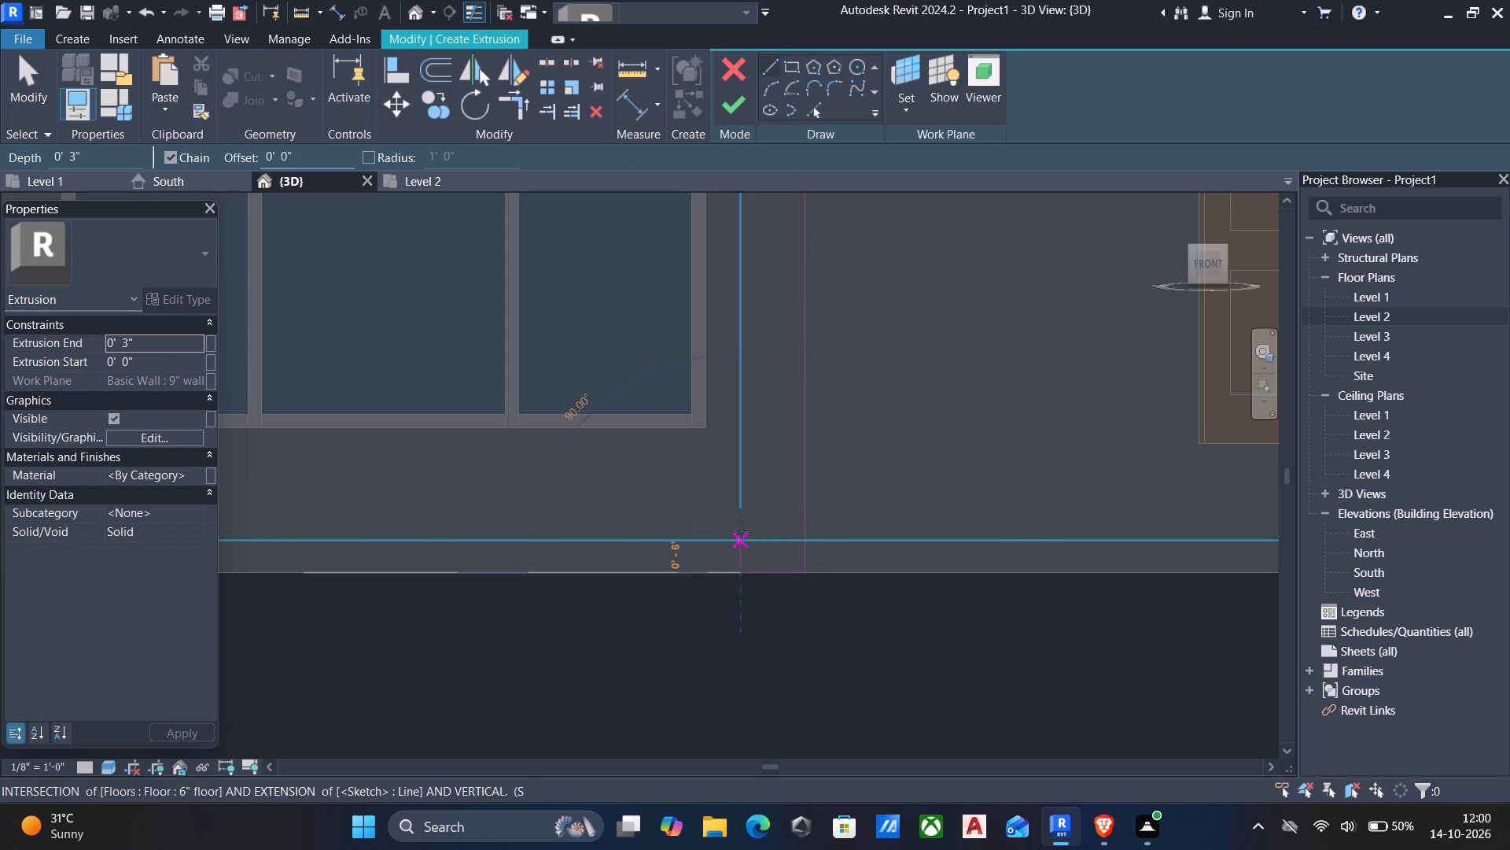
{"action": "left_click", "coordinate": [744, 487]}
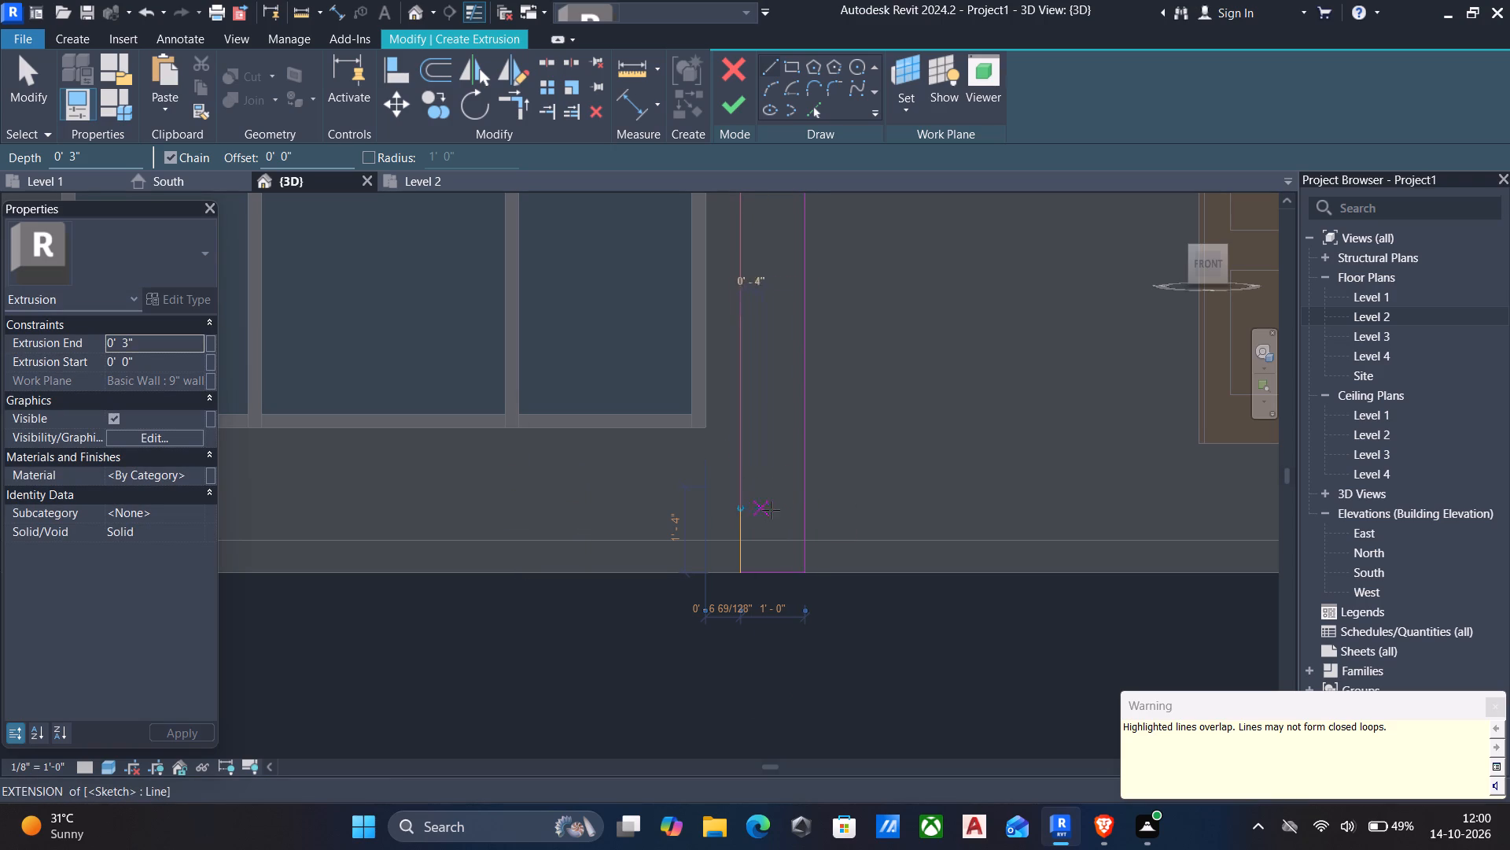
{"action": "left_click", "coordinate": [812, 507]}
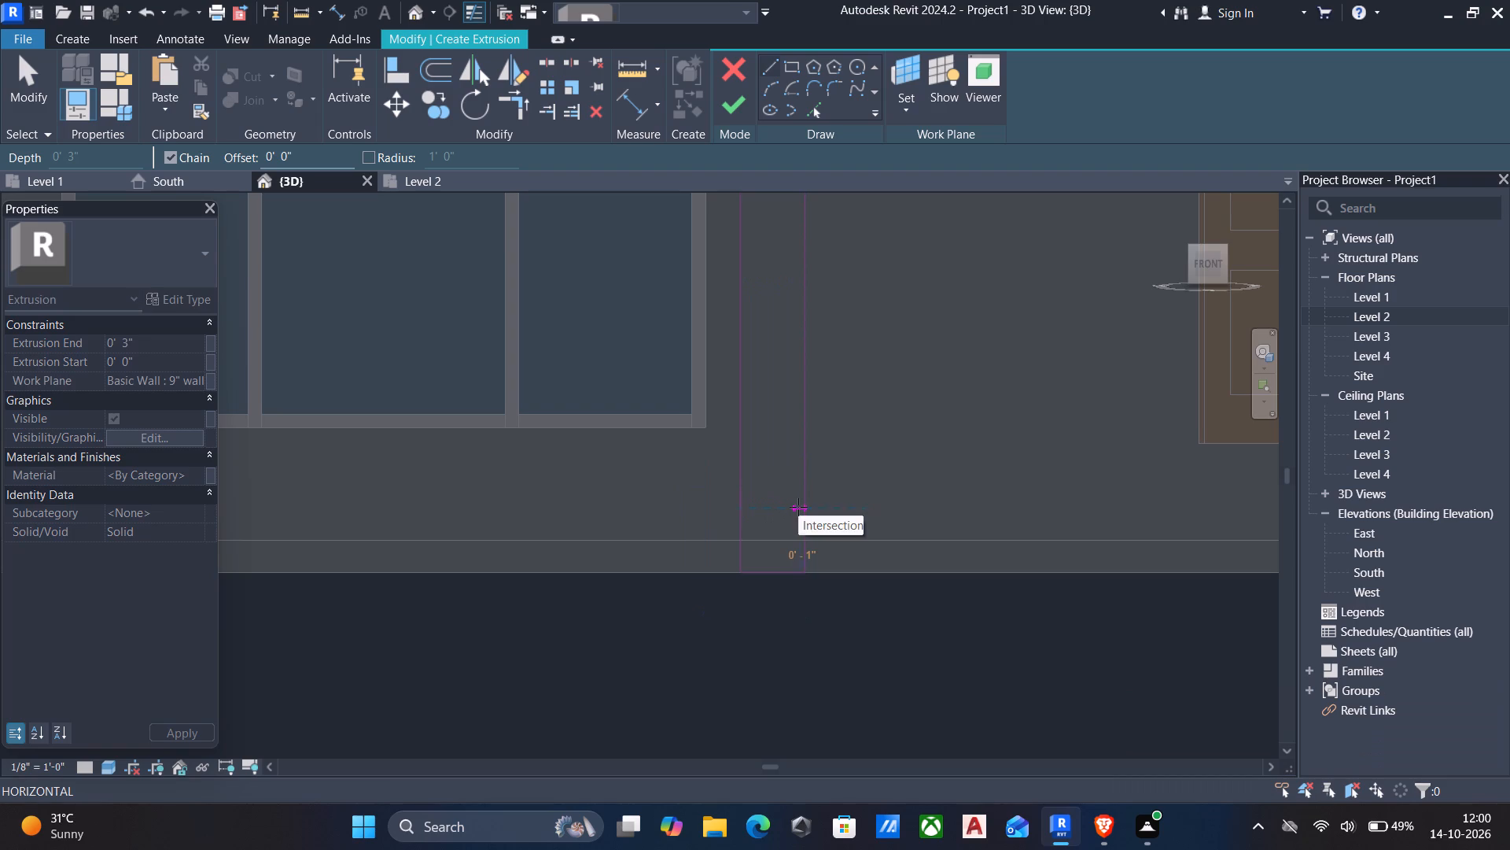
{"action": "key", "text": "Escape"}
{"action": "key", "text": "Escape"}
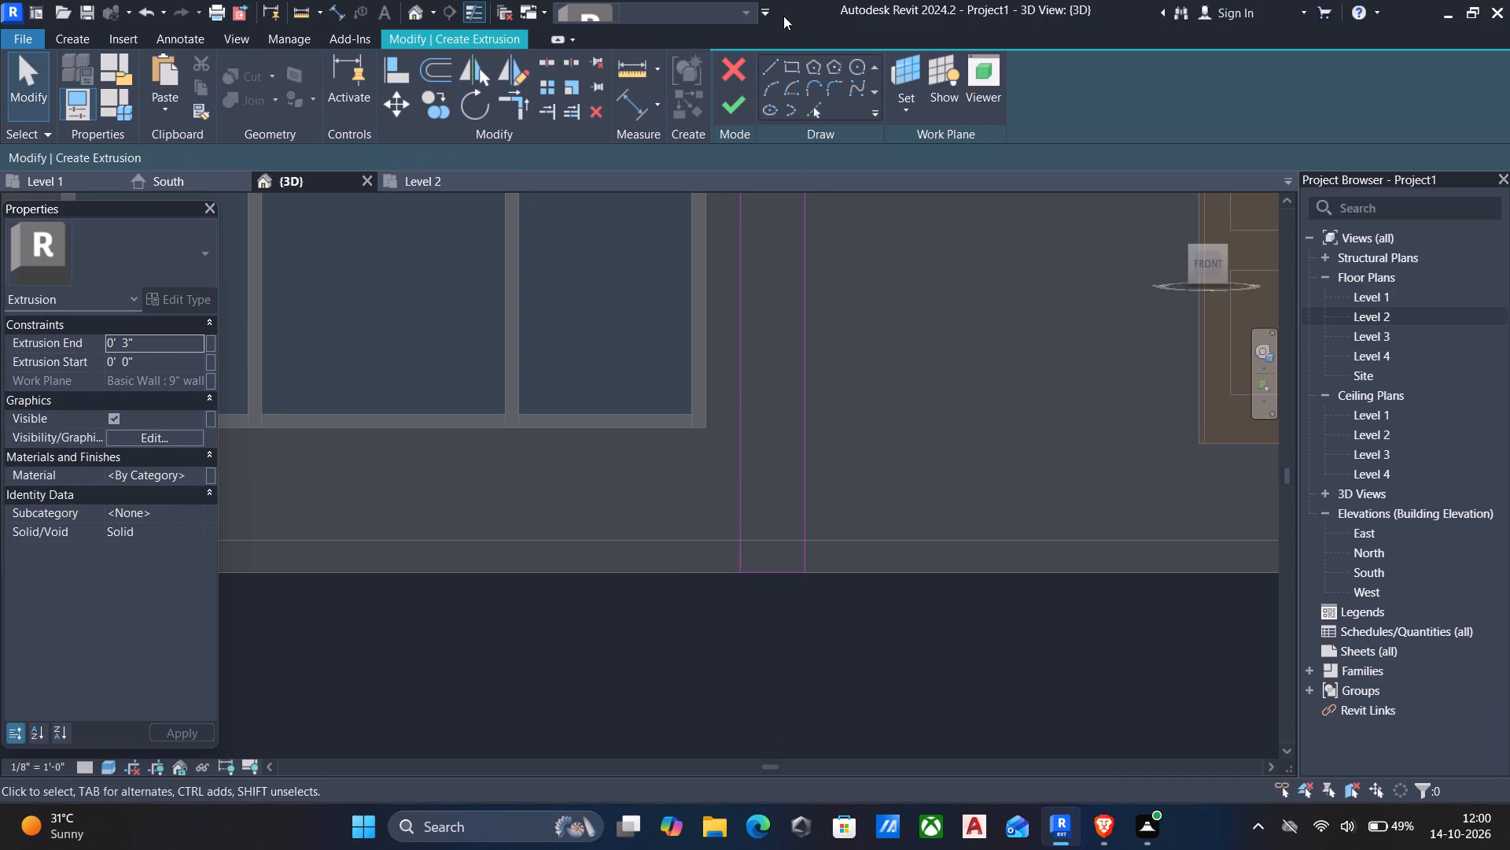
Draw a 1'-0" horizontal line across the frame's east leg, from the top of the short vertical line to the outer line.
{"action": "left_click", "coordinate": [768, 65]}
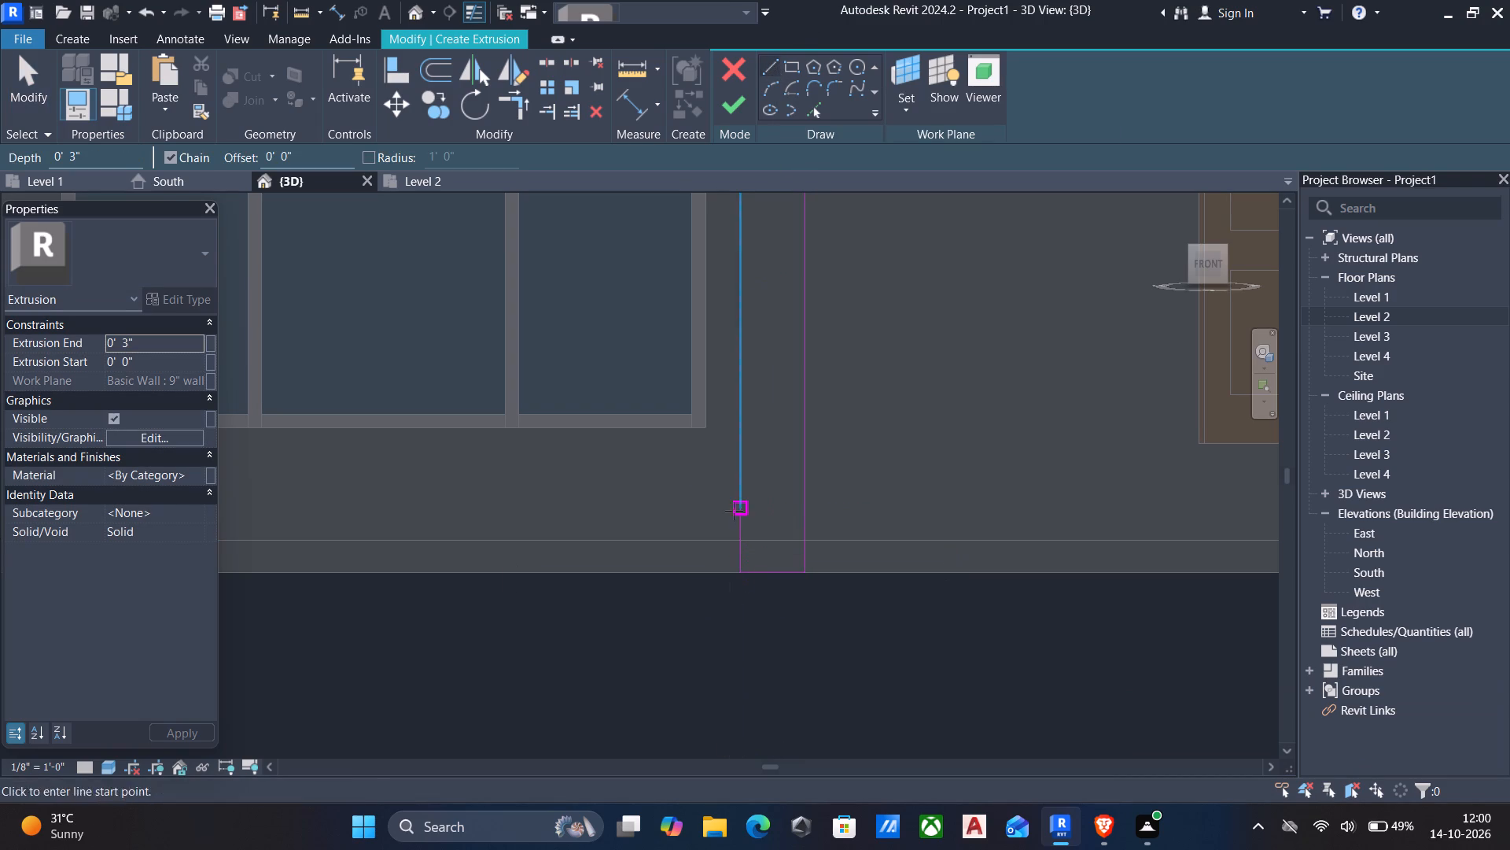
{"action": "left_click", "coordinate": [735, 490]}
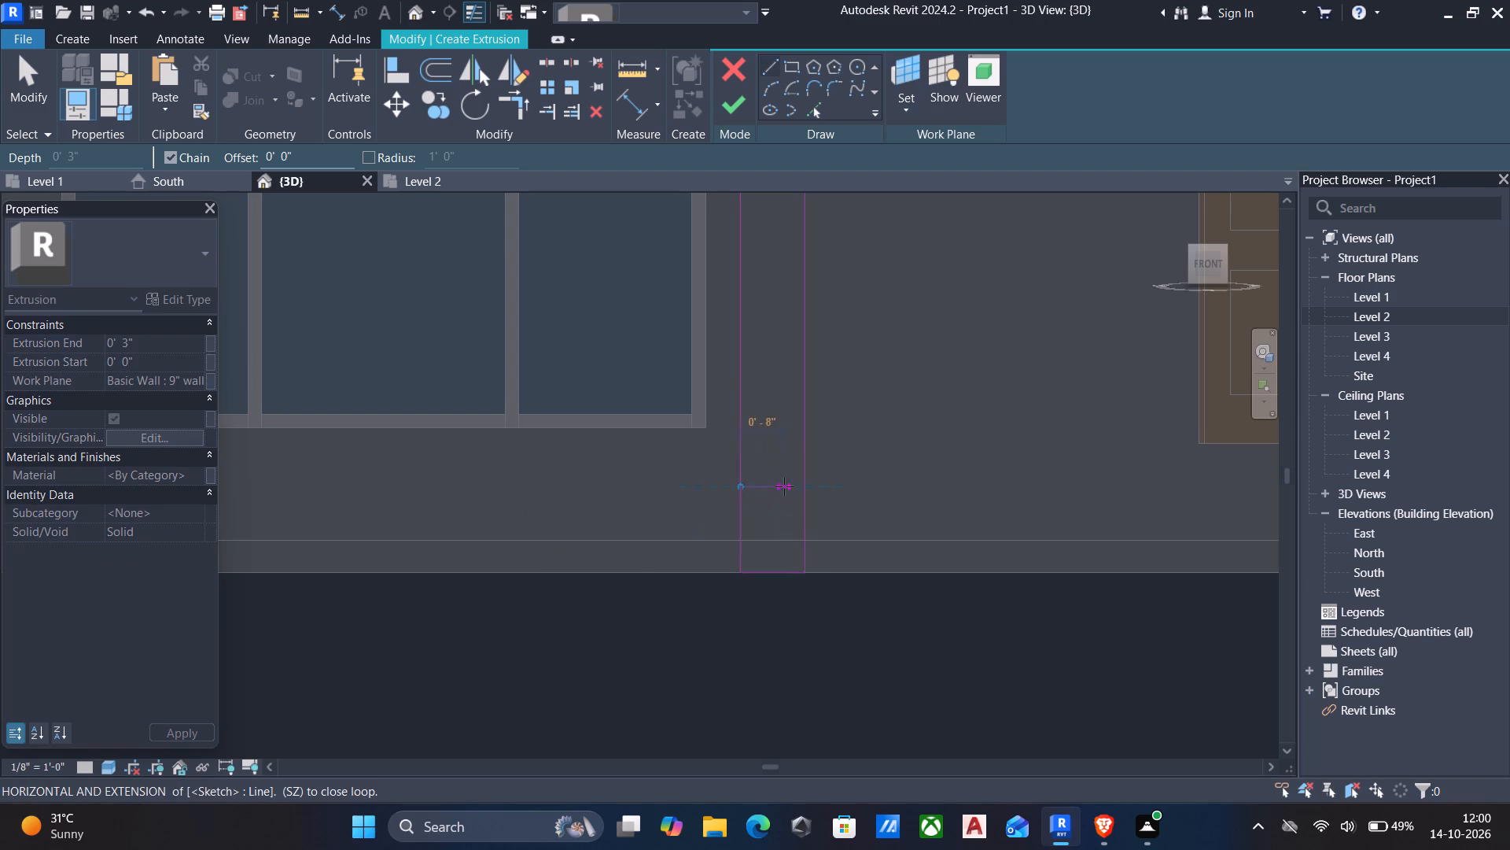
{"action": "left_click", "coordinate": [802, 485]}
{"action": "key", "text": "Escape"}
{"action": "key", "text": "Escape"}
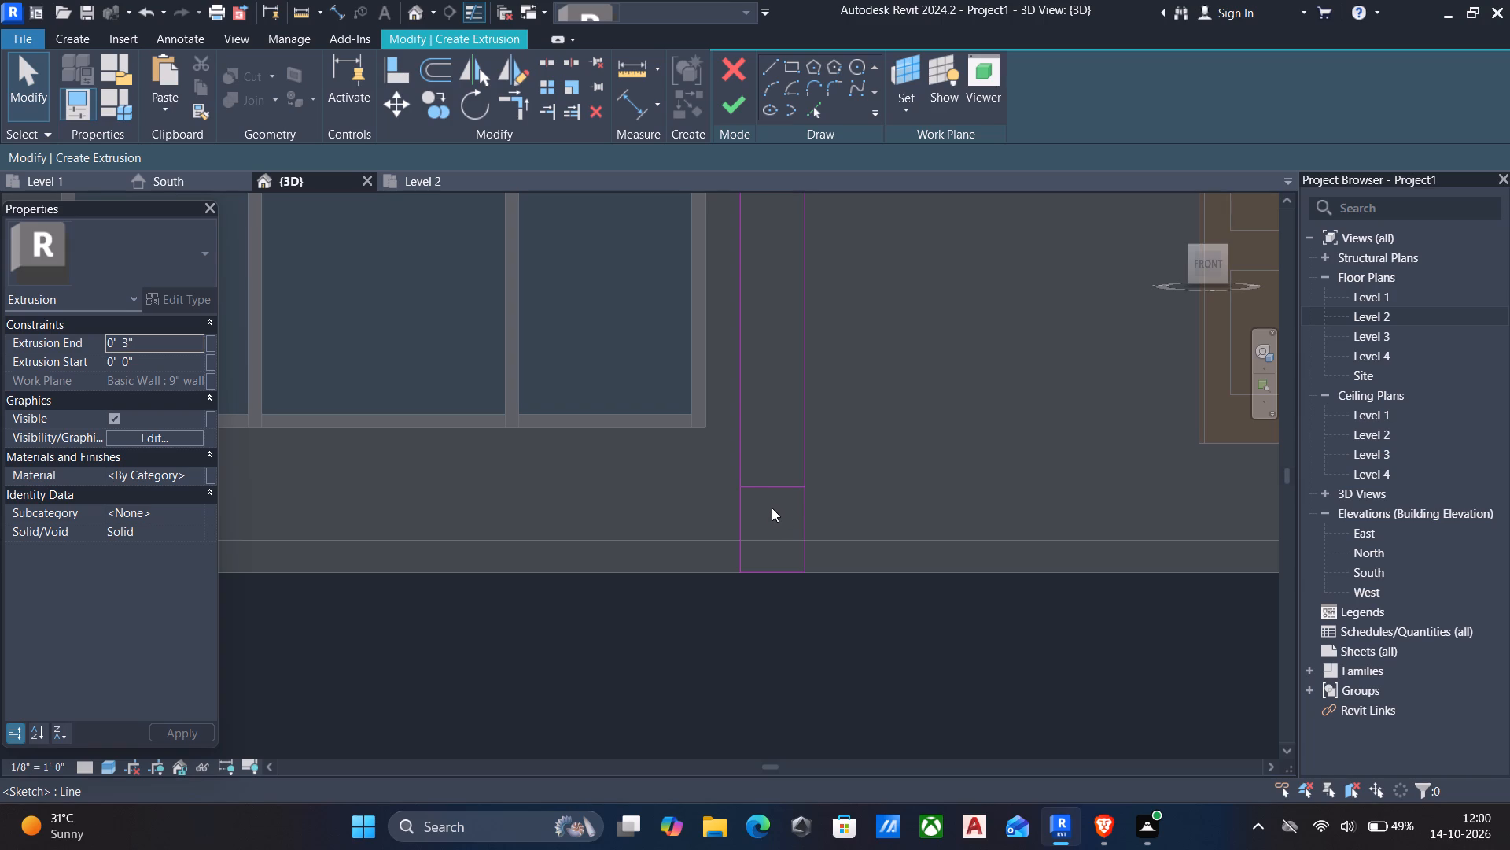
Extend the horizontal line's inner end 2" toward the window and draw a 2" vertical line down from there.
{"action": "scroll", "coordinate": [844, 438], "scroll_direction": "down", "scroll_amount": 2}
{"action": "middle_click_drag", "start_coordinate": [915, 449], "coordinate": [915, 431]}
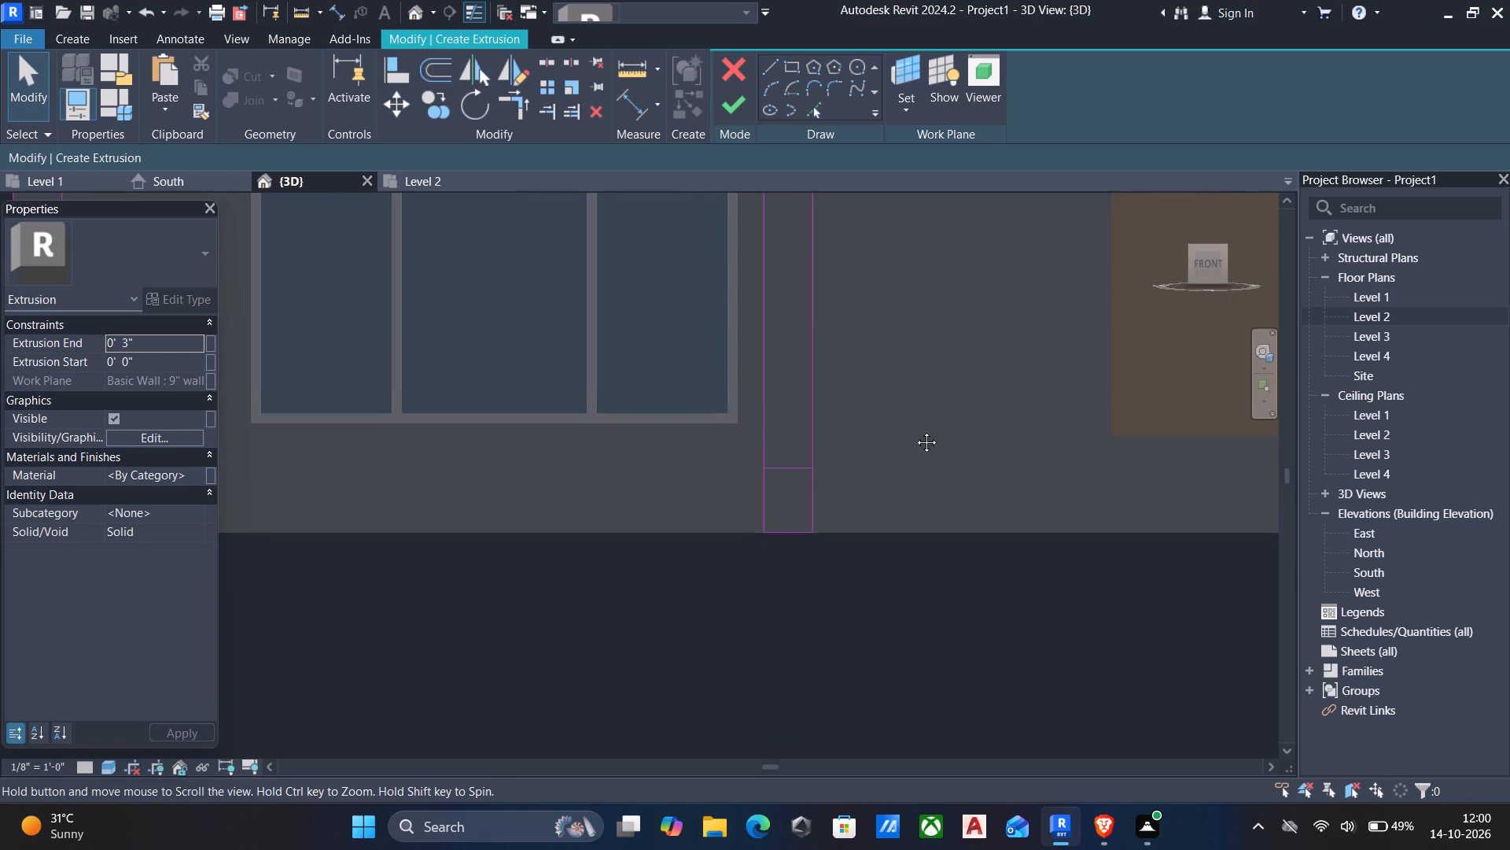
{"action": "middle_click_drag", "start_coordinate": [915, 431], "coordinate": [903, 363]}
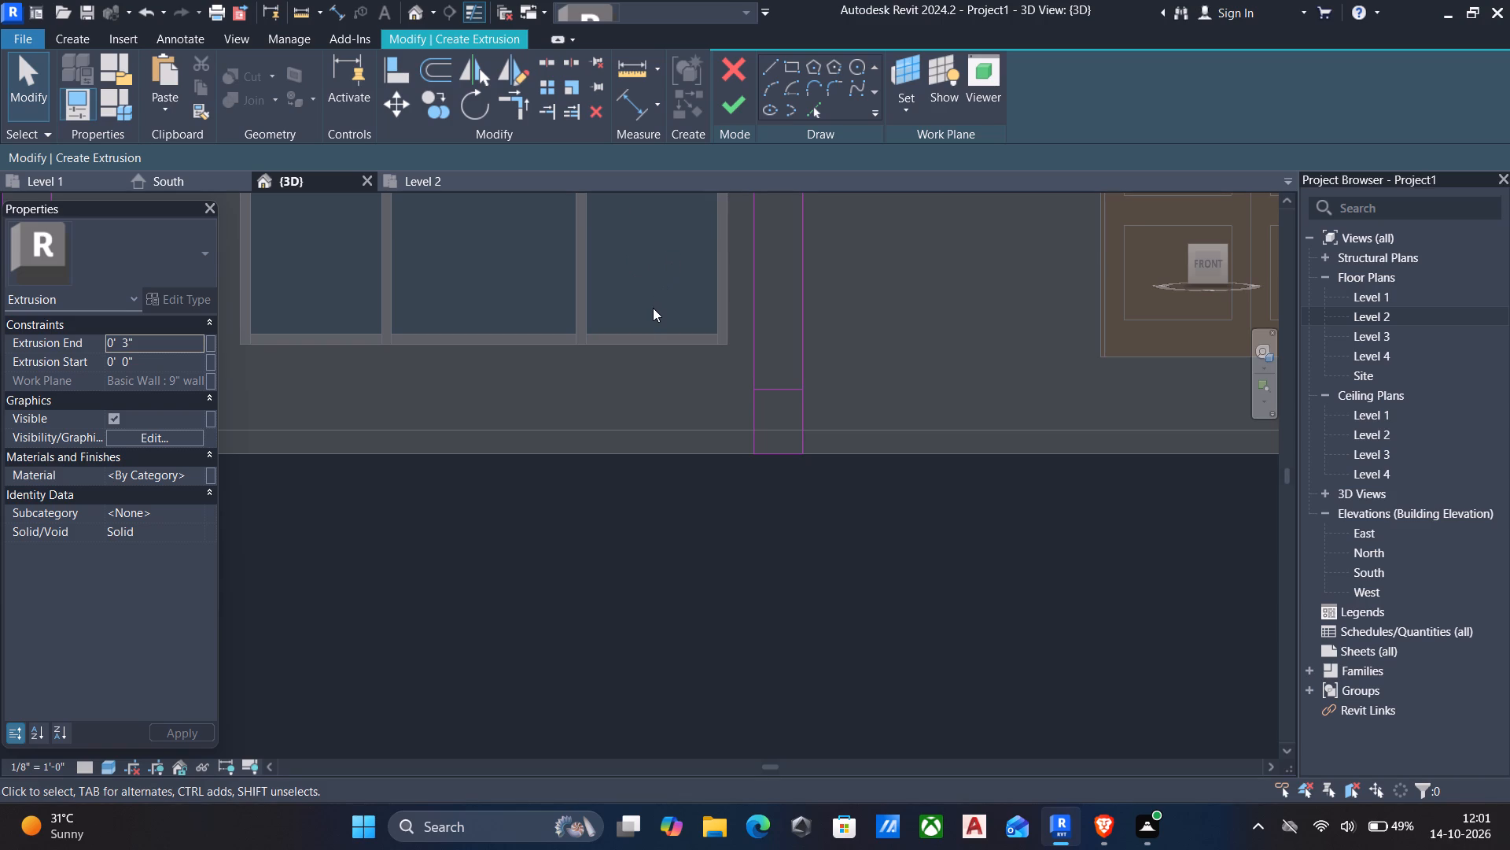
{"action": "left_click", "coordinate": [761, 68]}
{"action": "scroll", "coordinate": [759, 392], "scroll_direction": "up", "scroll_amount": 9}
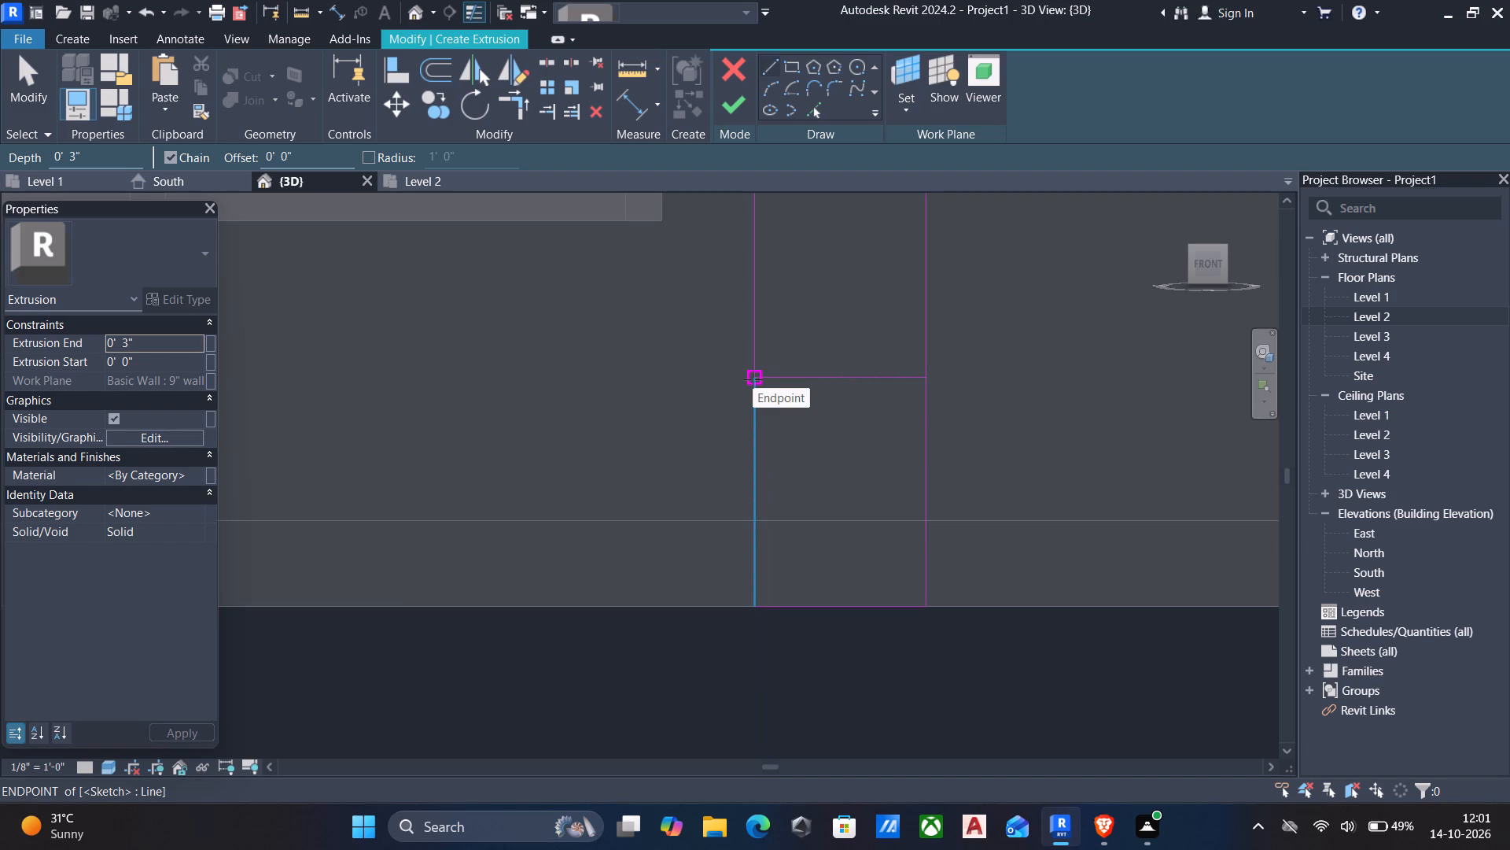
{"action": "left_click", "coordinate": [753, 379]}
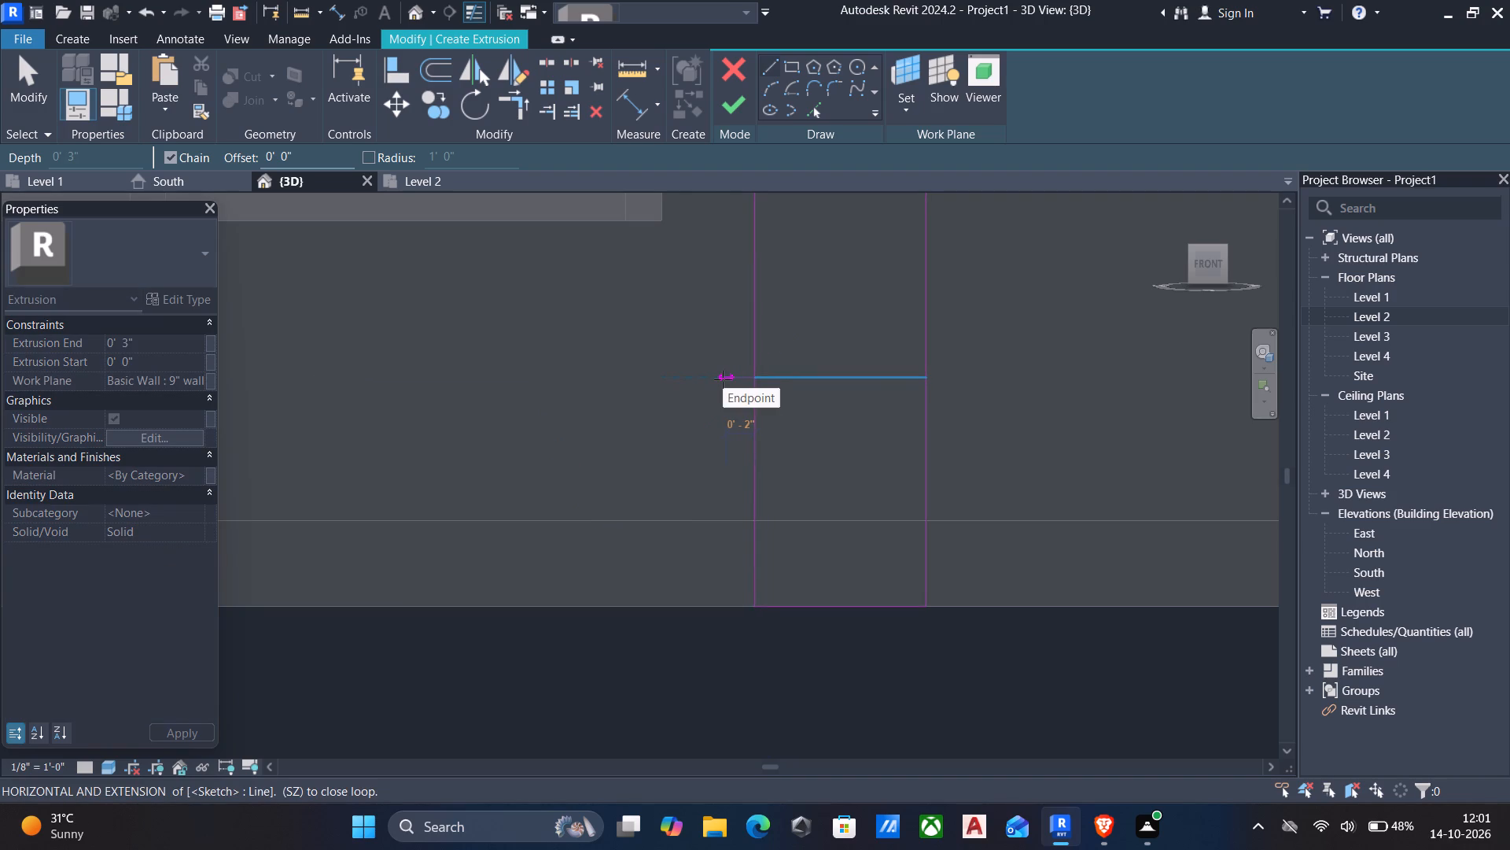
{"action": "left_click", "coordinate": [723, 379]}
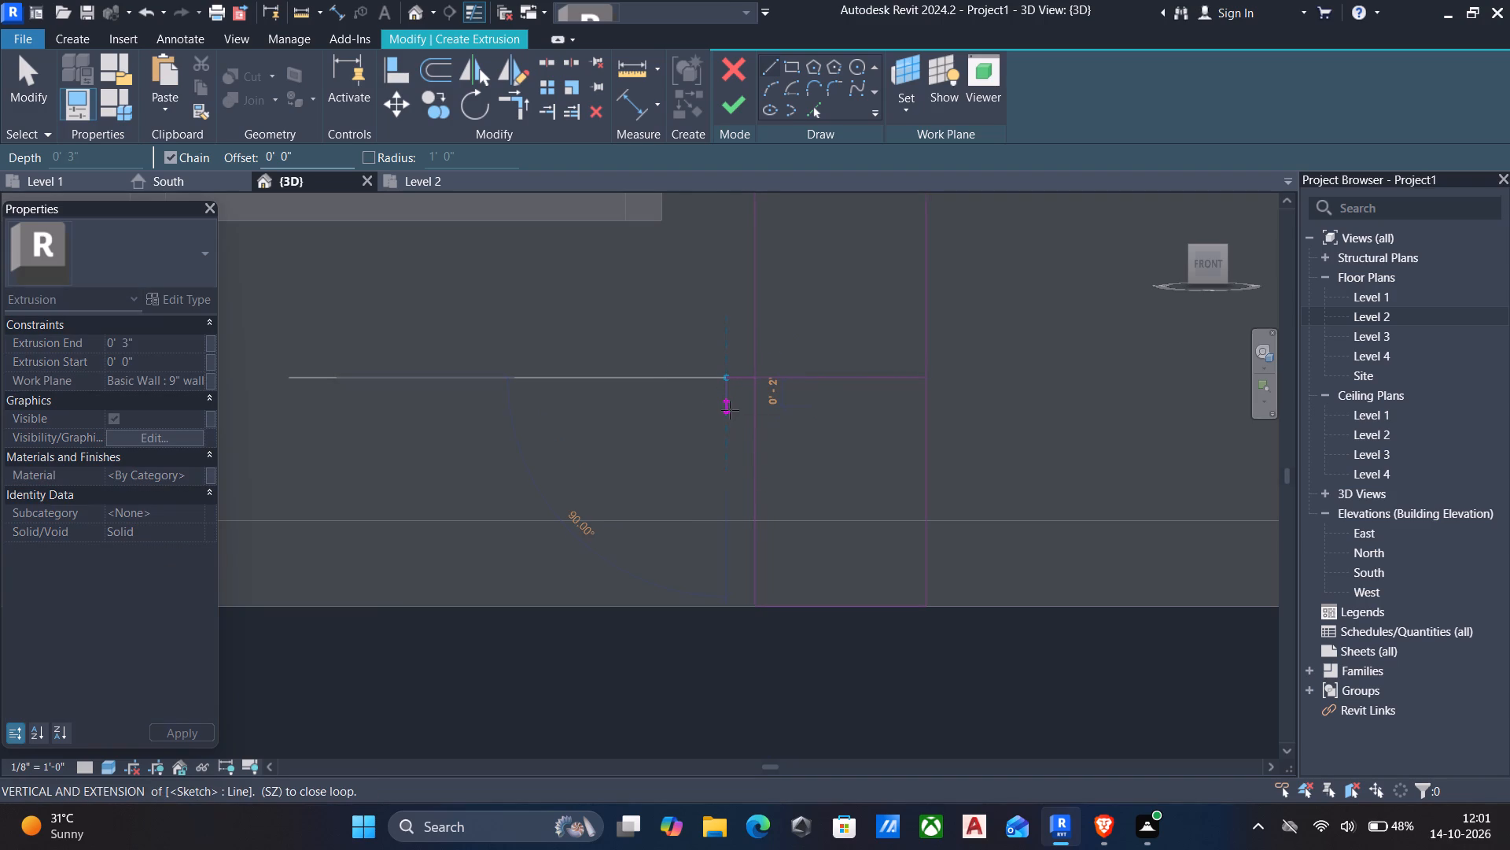
{"action": "left_click", "coordinate": [730, 410]}
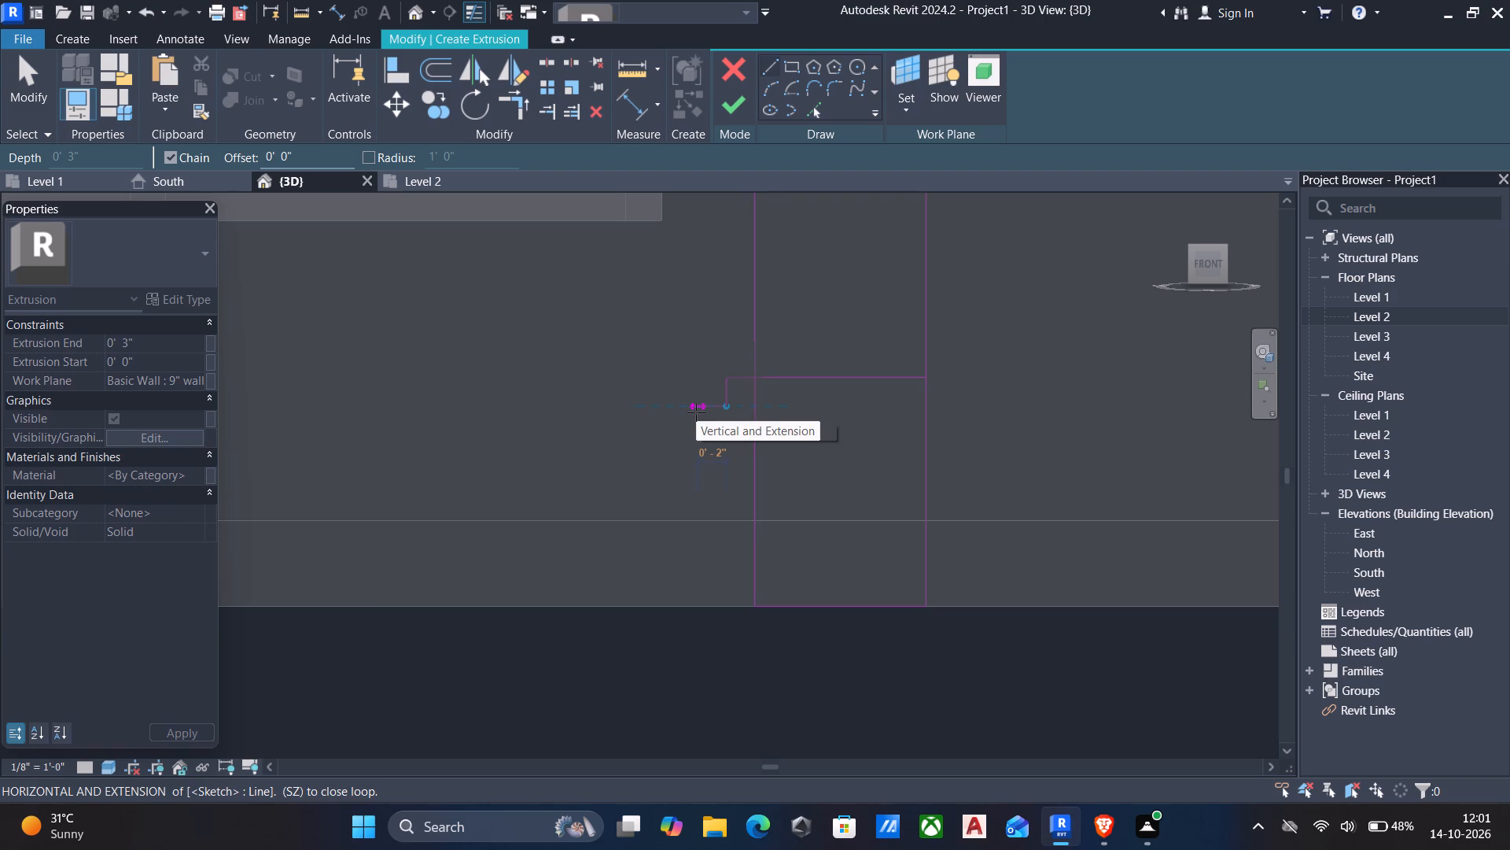
{"action": "key", "text": "Escape"}
Continue the profile downward with a 3" vertical line, a 3" square projection toward the window, and an 8" line to the frame's bottom.
{"action": "left_click", "coordinate": [725, 408]}
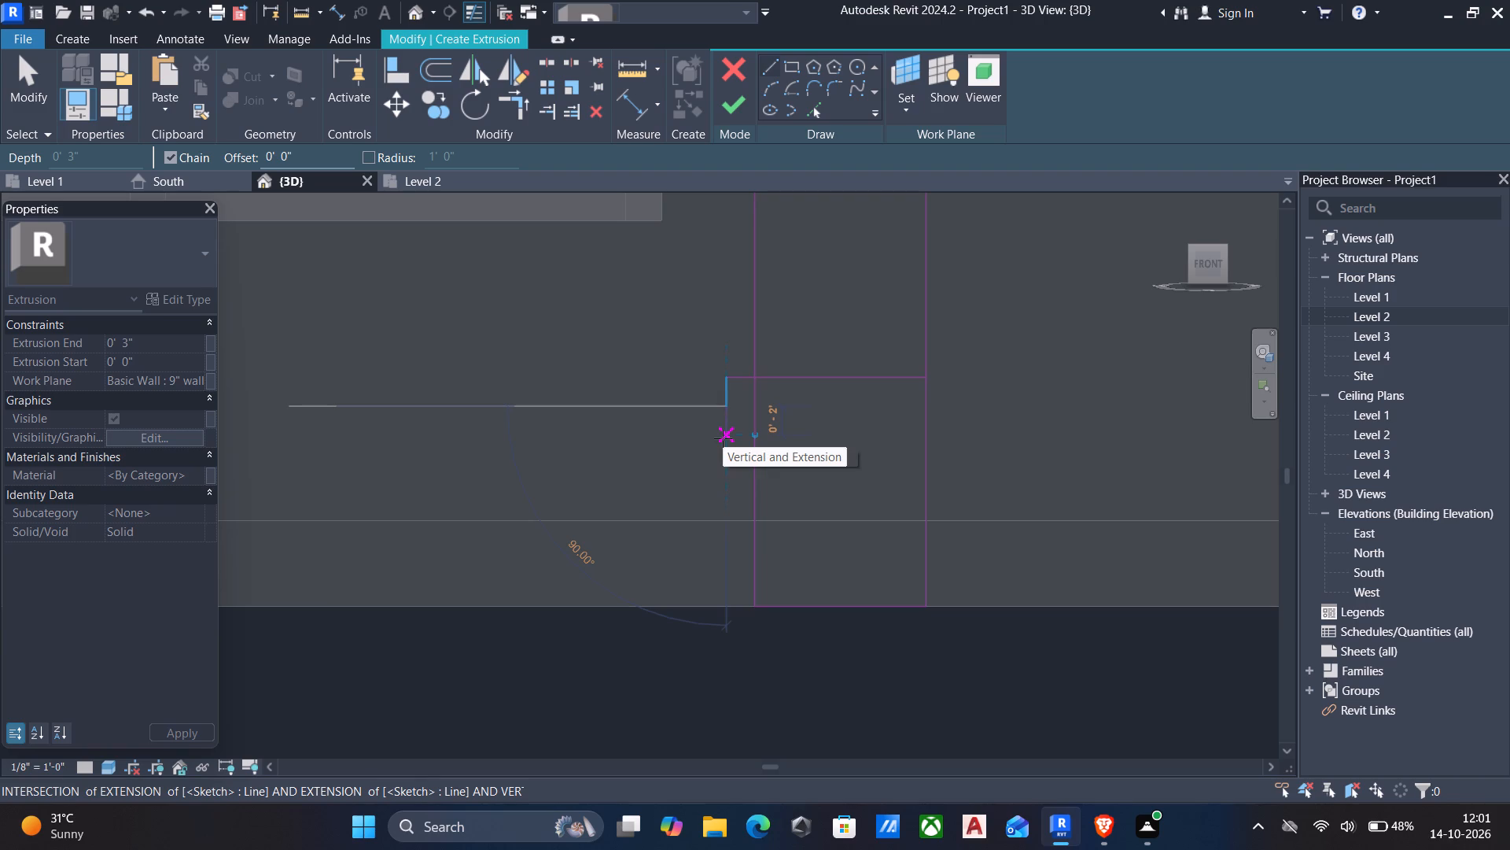
{"action": "left_click", "coordinate": [722, 449]}
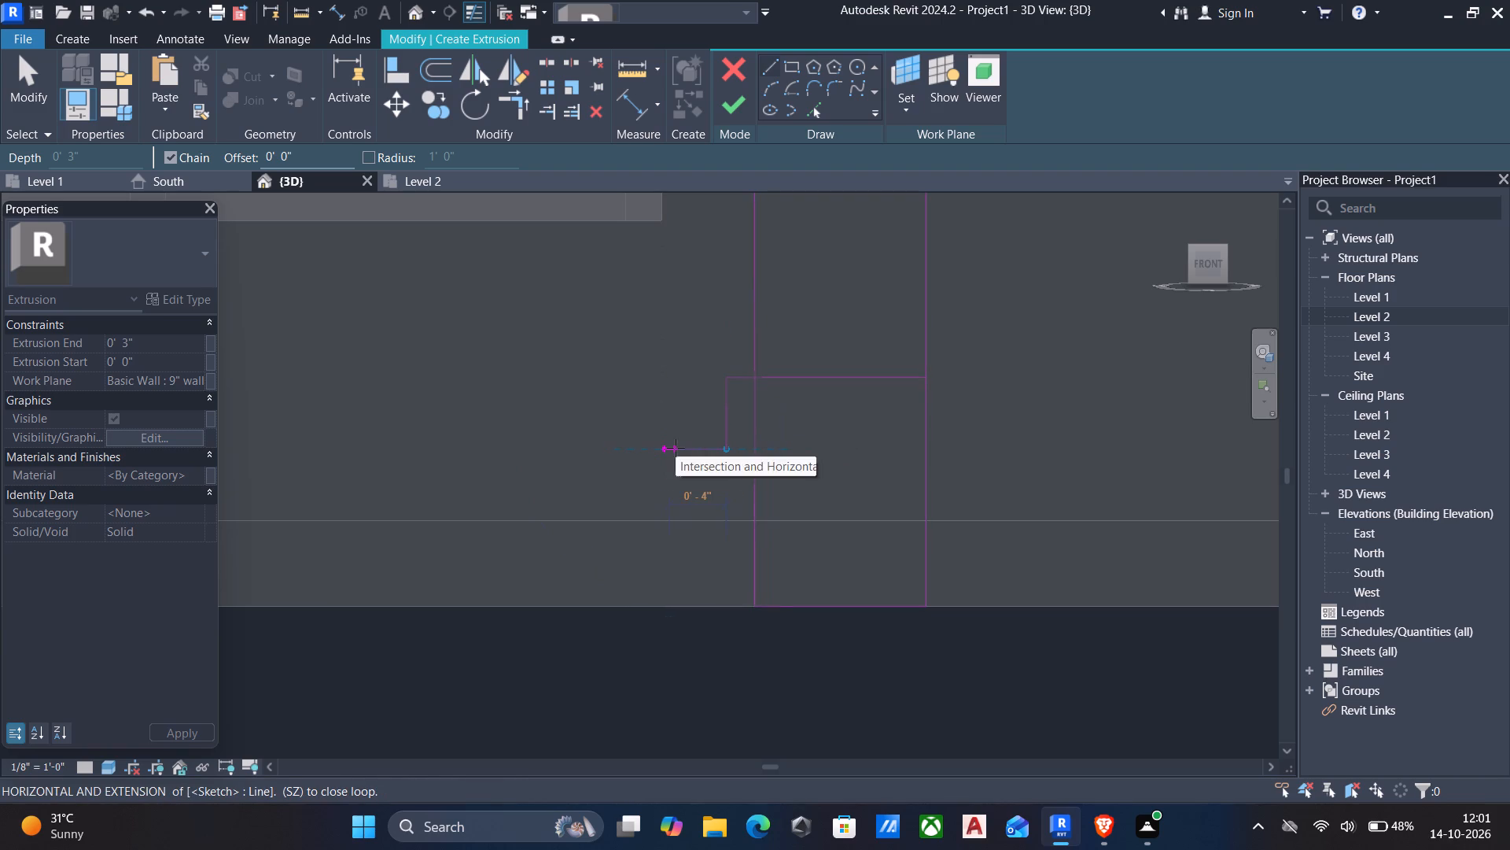
{"action": "left_click", "coordinate": [678, 448]}
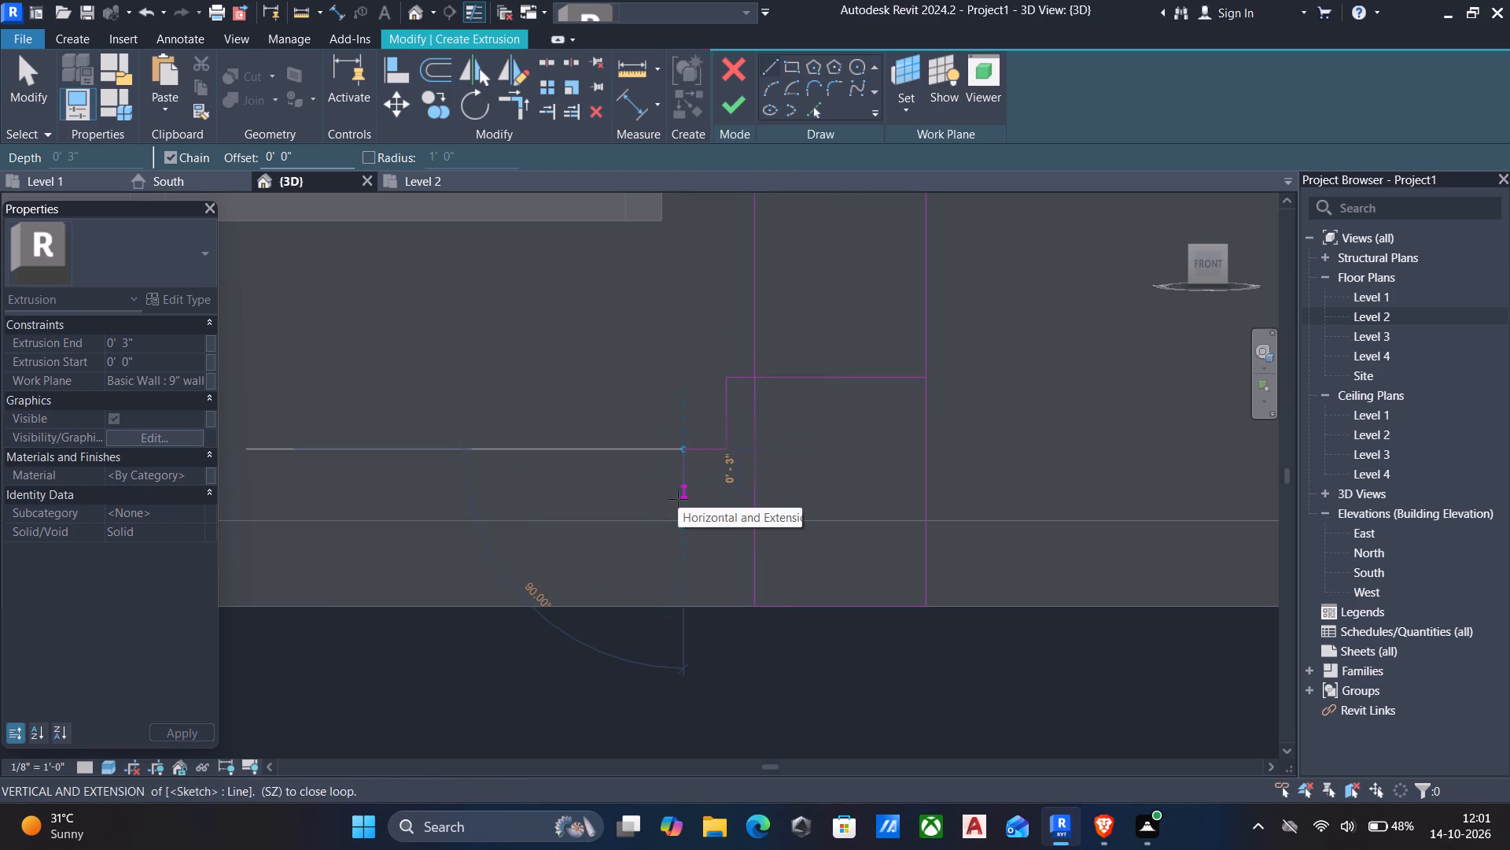
{"action": "left_click", "coordinate": [678, 499]}
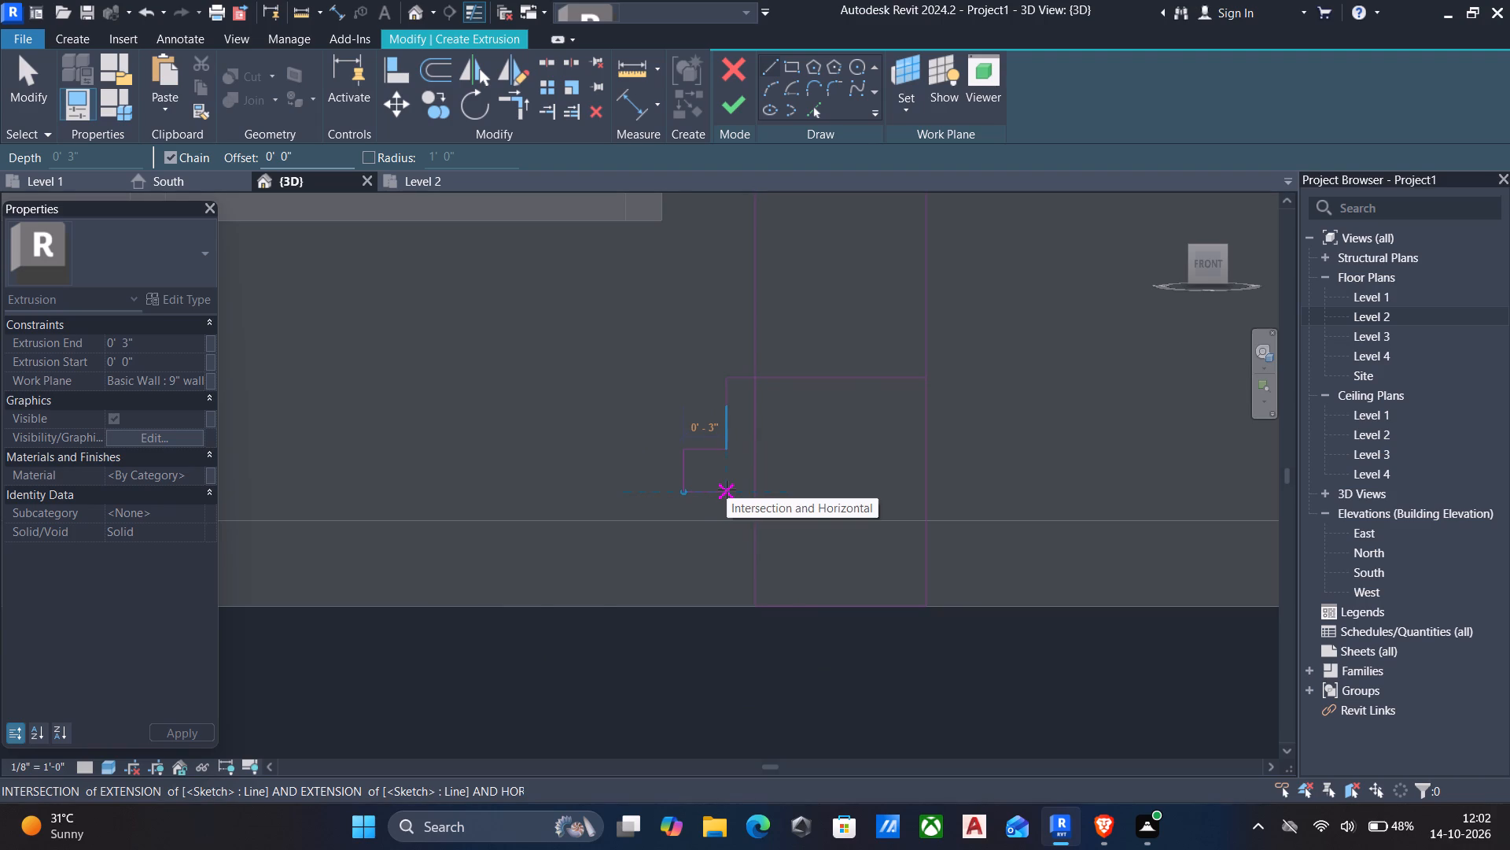
{"action": "left_click", "coordinate": [727, 490]}
{"action": "left_click", "coordinate": [721, 603]}
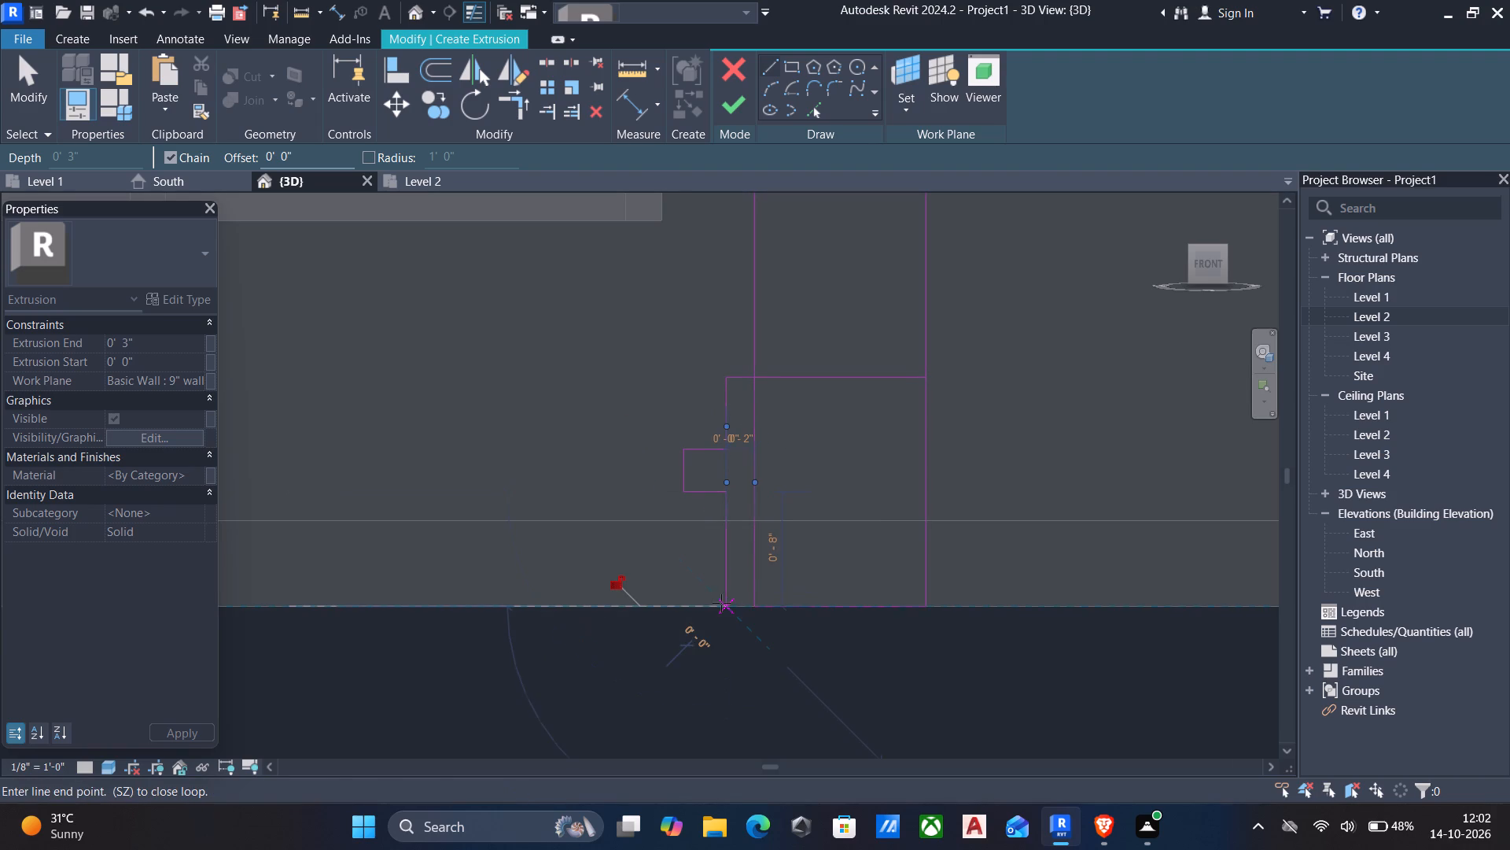
{"action": "key", "text": "Escape"}
{"action": "key", "text": "Escape"}
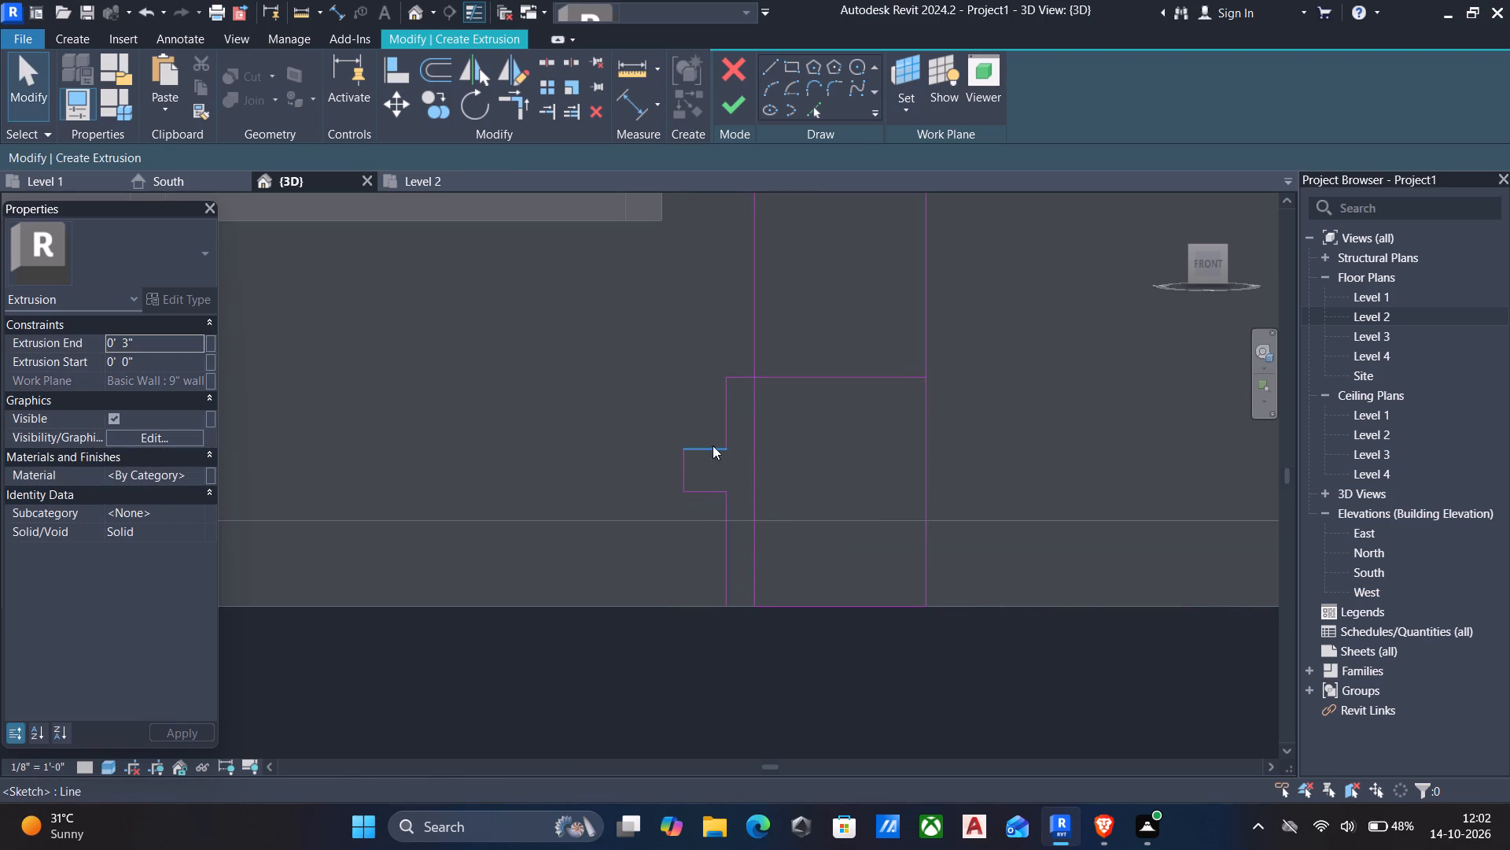
Fillet the two corners at the tip of the 3" projection with radii of about 1 1/4".
{"action": "left_click", "coordinate": [834, 80]}
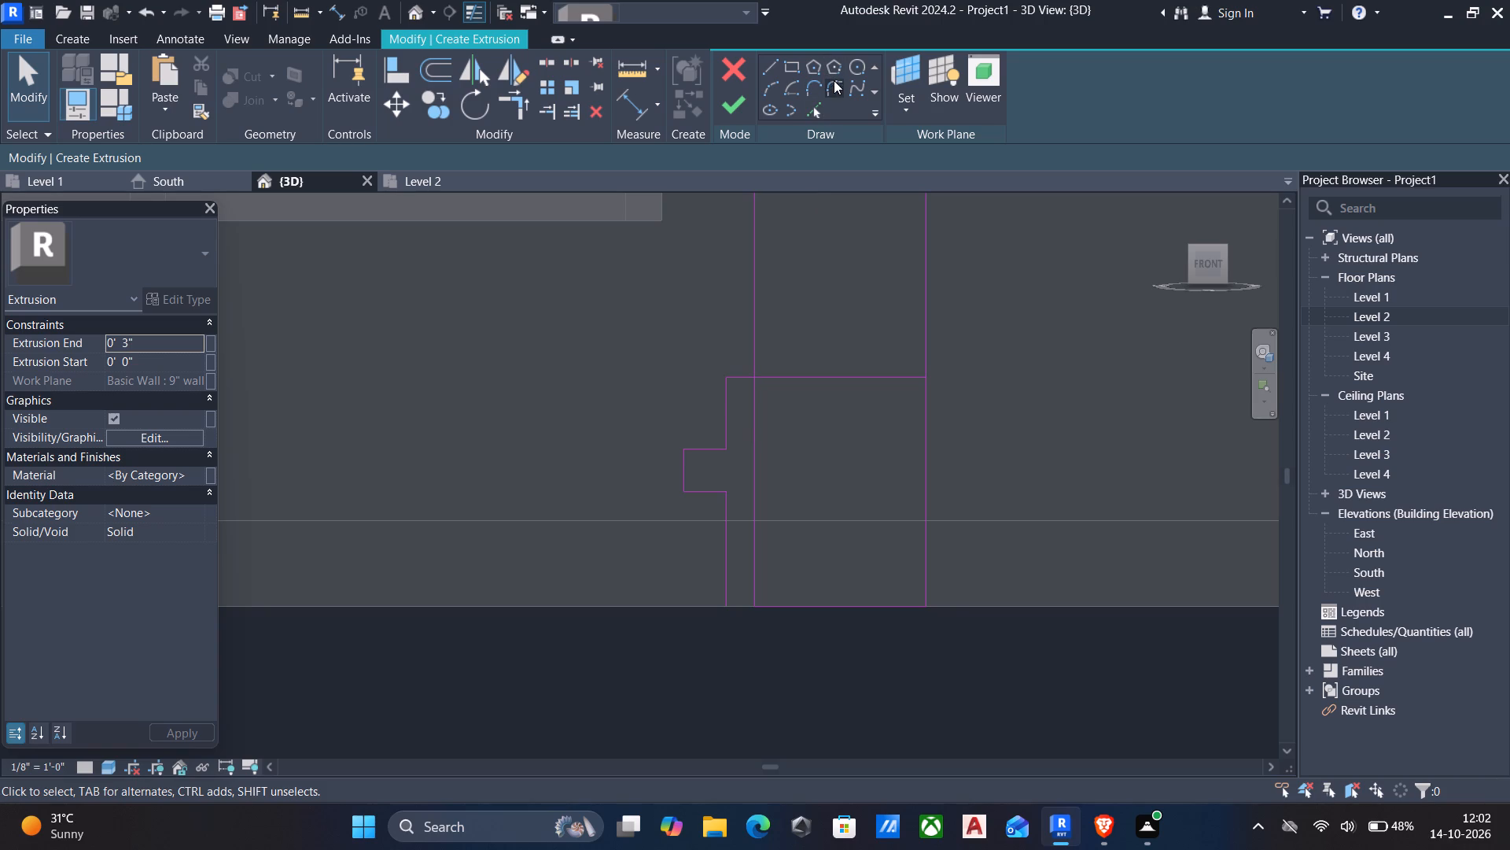
{"action": "scroll", "coordinate": [718, 455], "scroll_direction": "up", "scroll_amount": 5}
{"action": "left_click", "coordinate": [682, 427]}
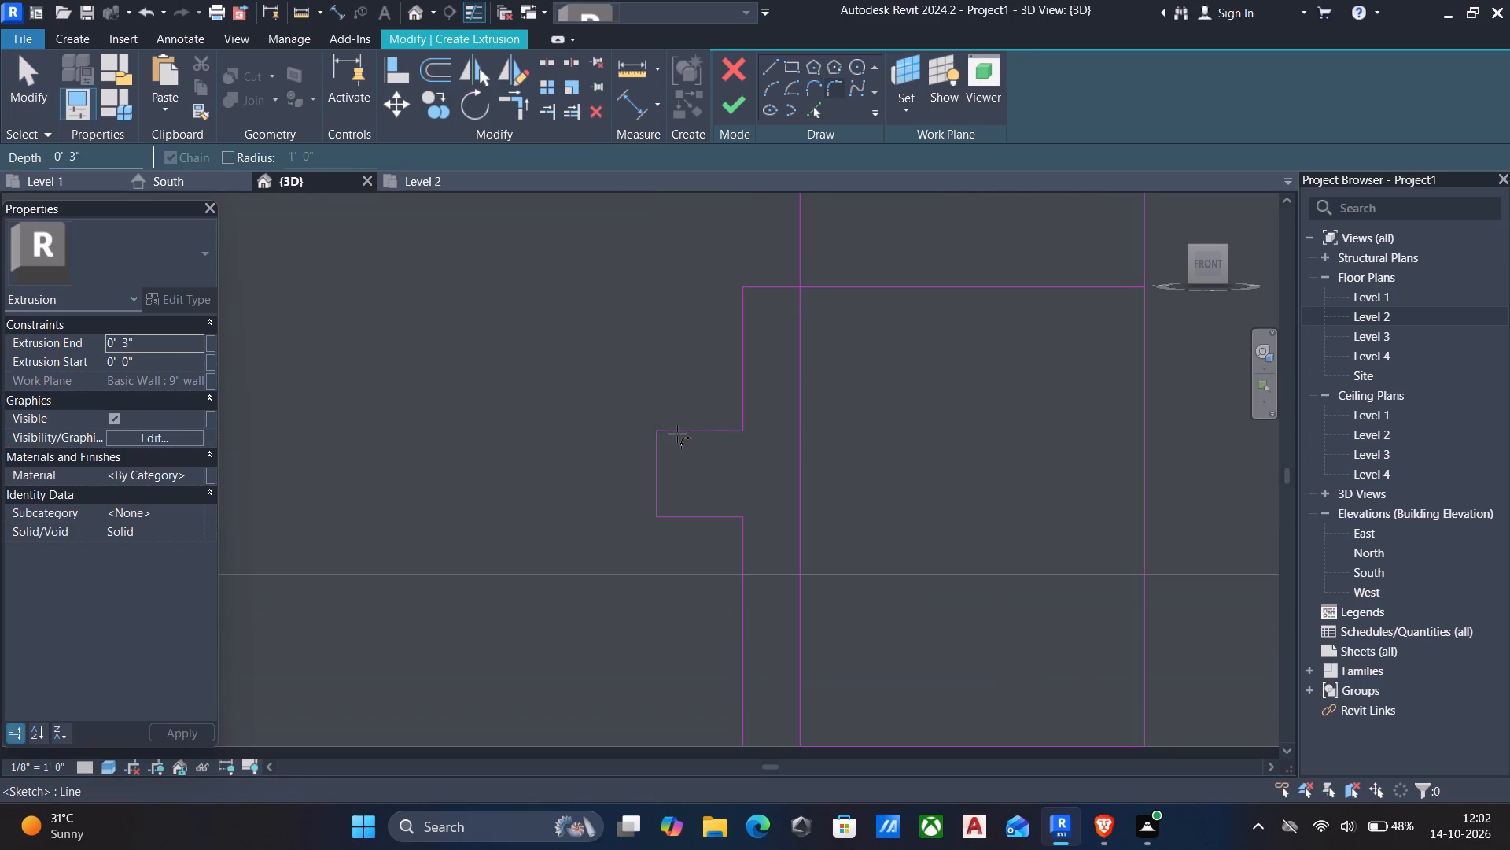
{"action": "left_click", "coordinate": [663, 453]}
{"action": "scroll", "coordinate": [668, 444], "scroll_direction": "up", "scroll_amount": 3}
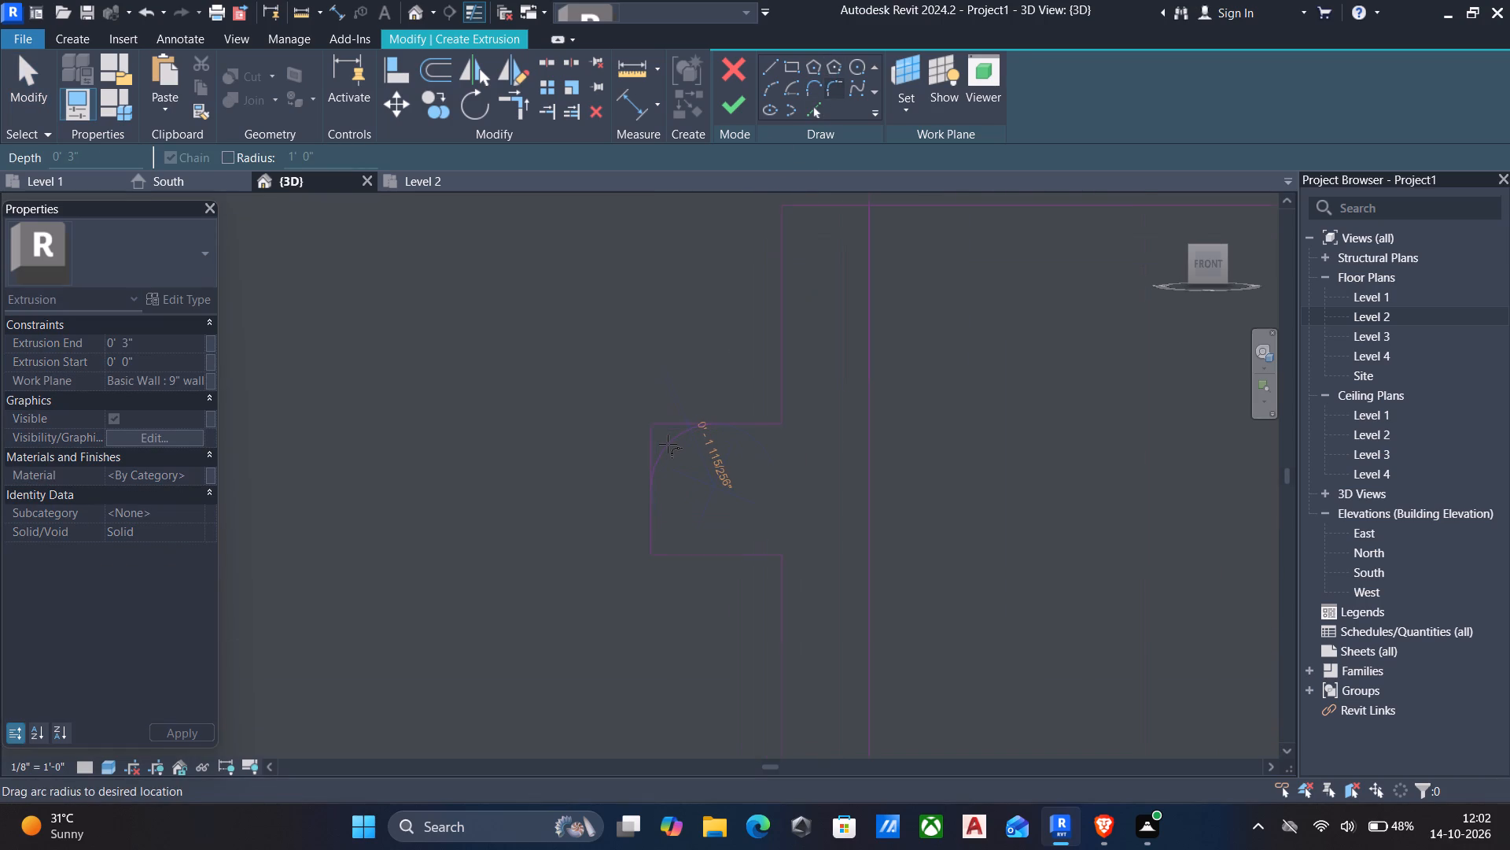
{"action": "left_click", "coordinate": [666, 443]}
{"action": "key", "text": "Escape"}
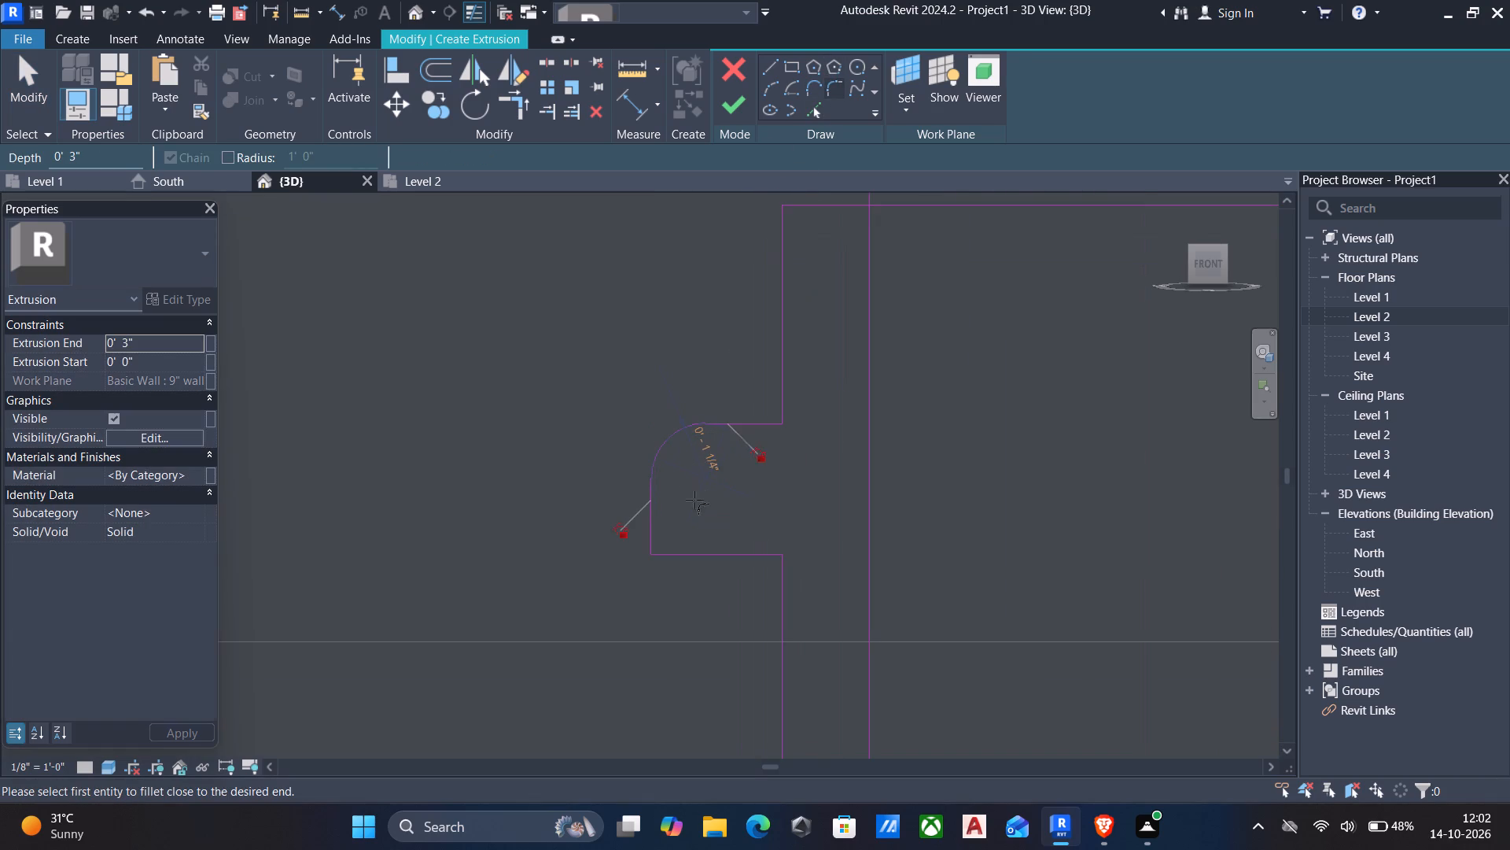
{"action": "left_click", "coordinate": [694, 552]}
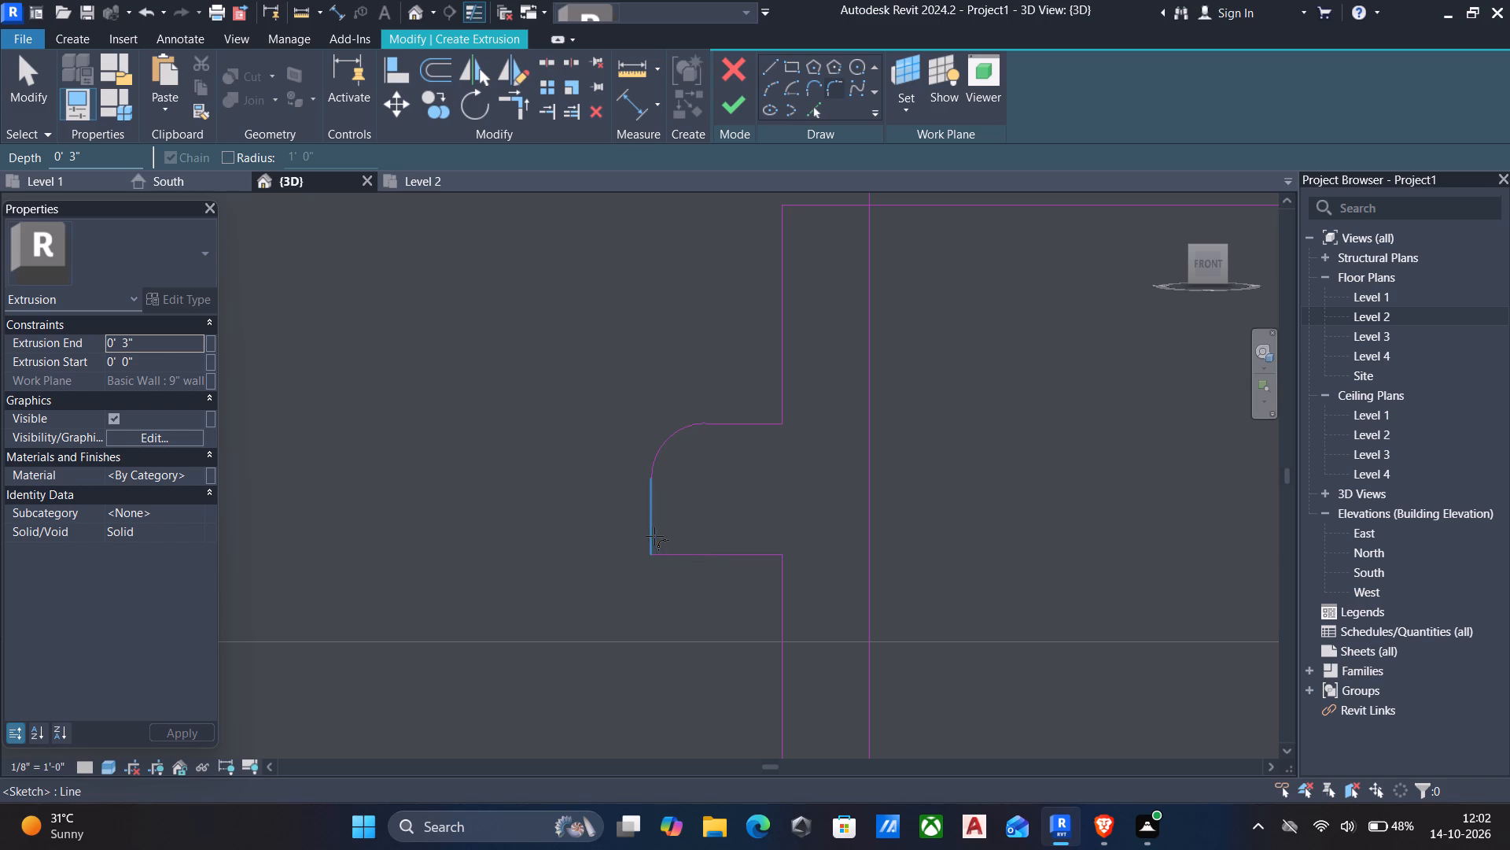
{"action": "left_click", "coordinate": [649, 534]}
{"action": "scroll", "coordinate": [664, 534], "scroll_direction": "up", "scroll_amount": 3}
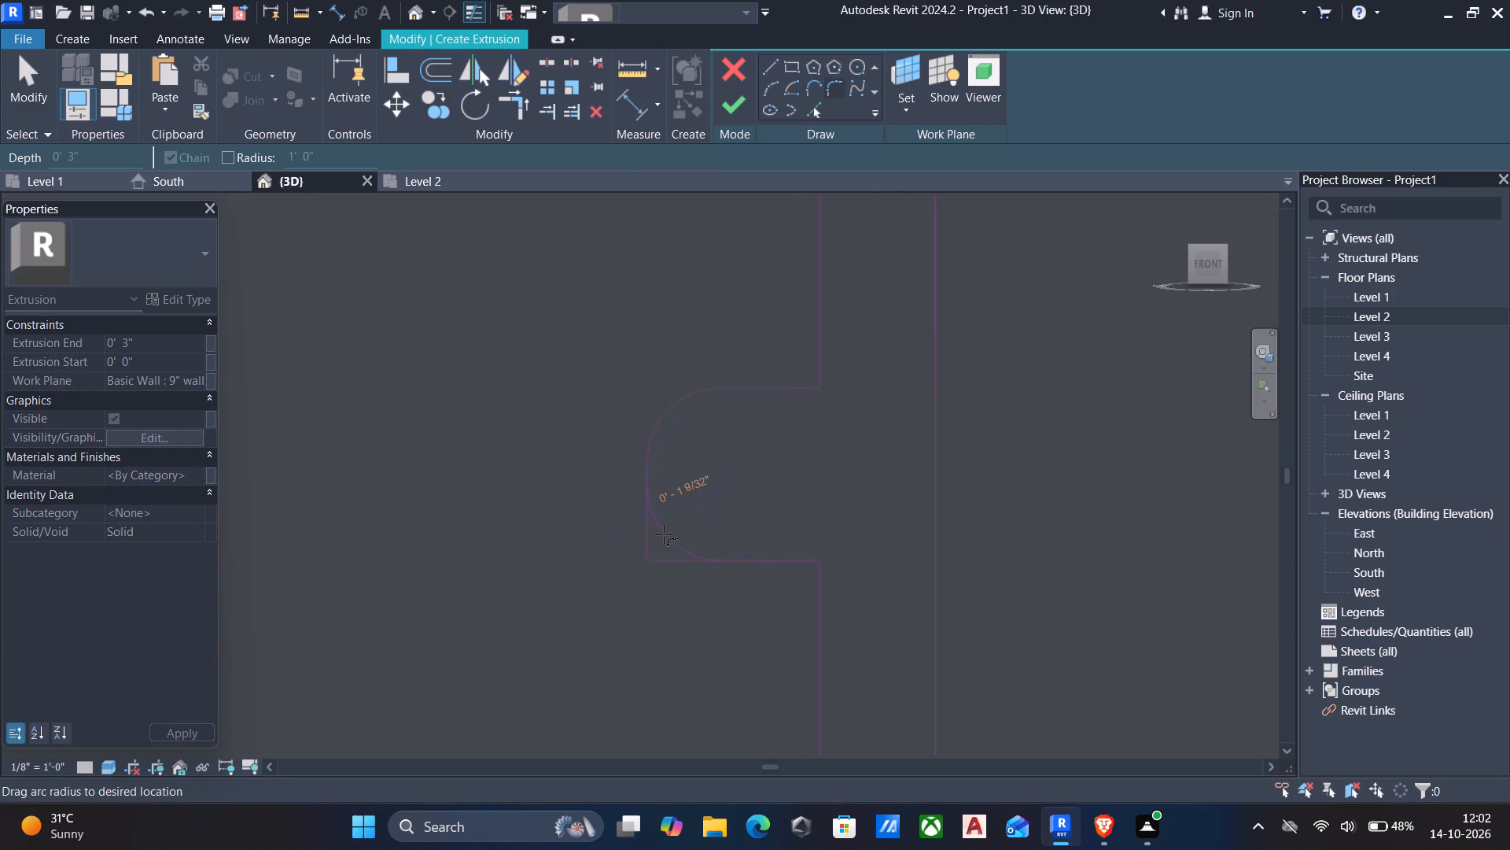
{"action": "left_click", "coordinate": [661, 544]}
{"action": "key", "text": "Escape"}
Fillet the two corners where the projection meets the vertical lines above and below it, with radii of about 1".
{"action": "scroll", "coordinate": [713, 523], "scroll_direction": "down", "scroll_amount": 3}
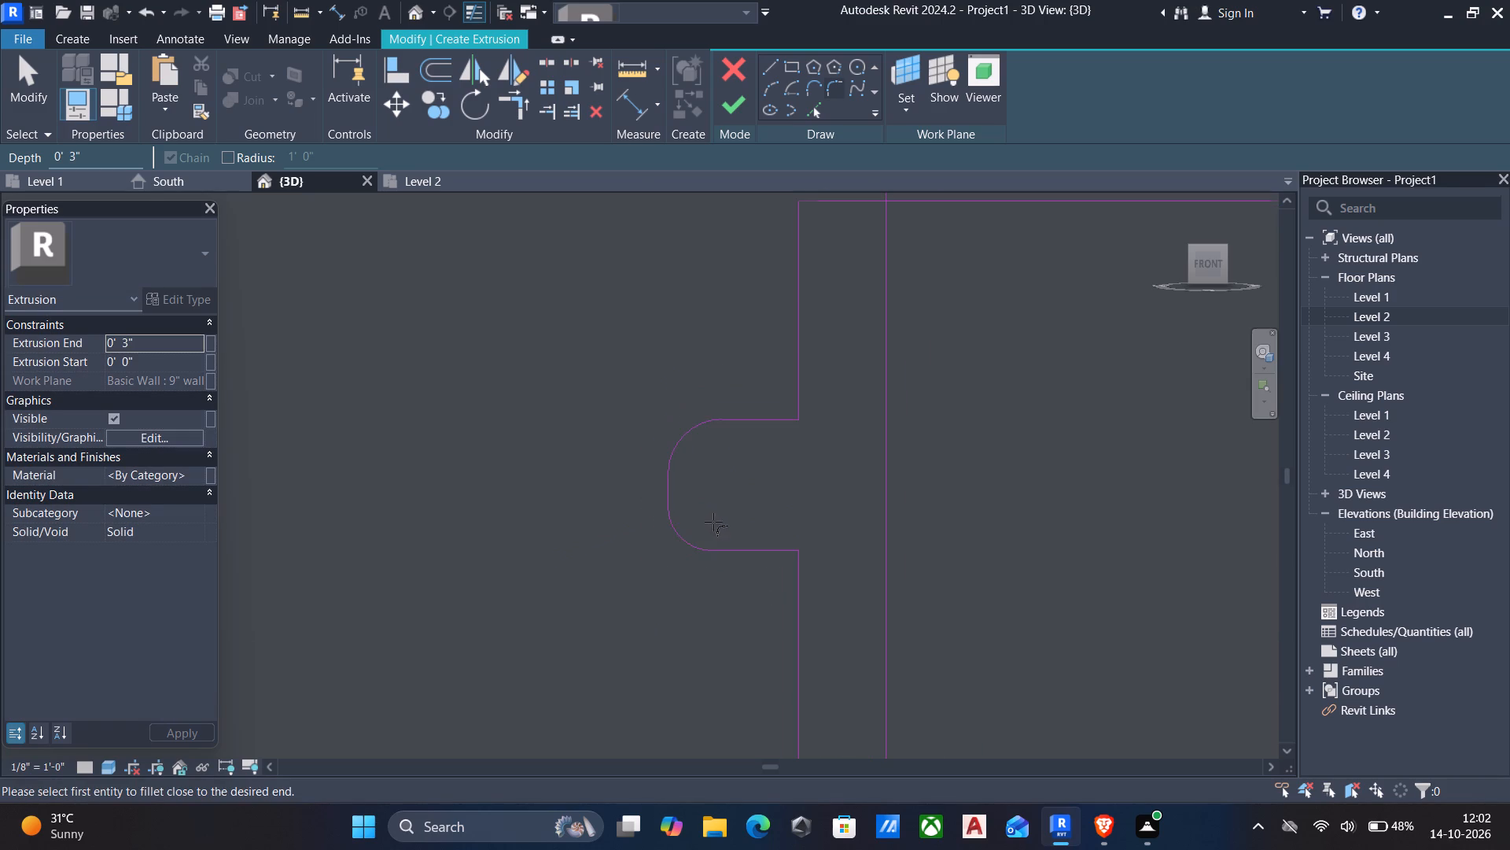
{"action": "scroll", "coordinate": [713, 522], "scroll_direction": "down", "scroll_amount": 1}
{"action": "middle_click_drag", "start_coordinate": [767, 505], "coordinate": [735, 471]}
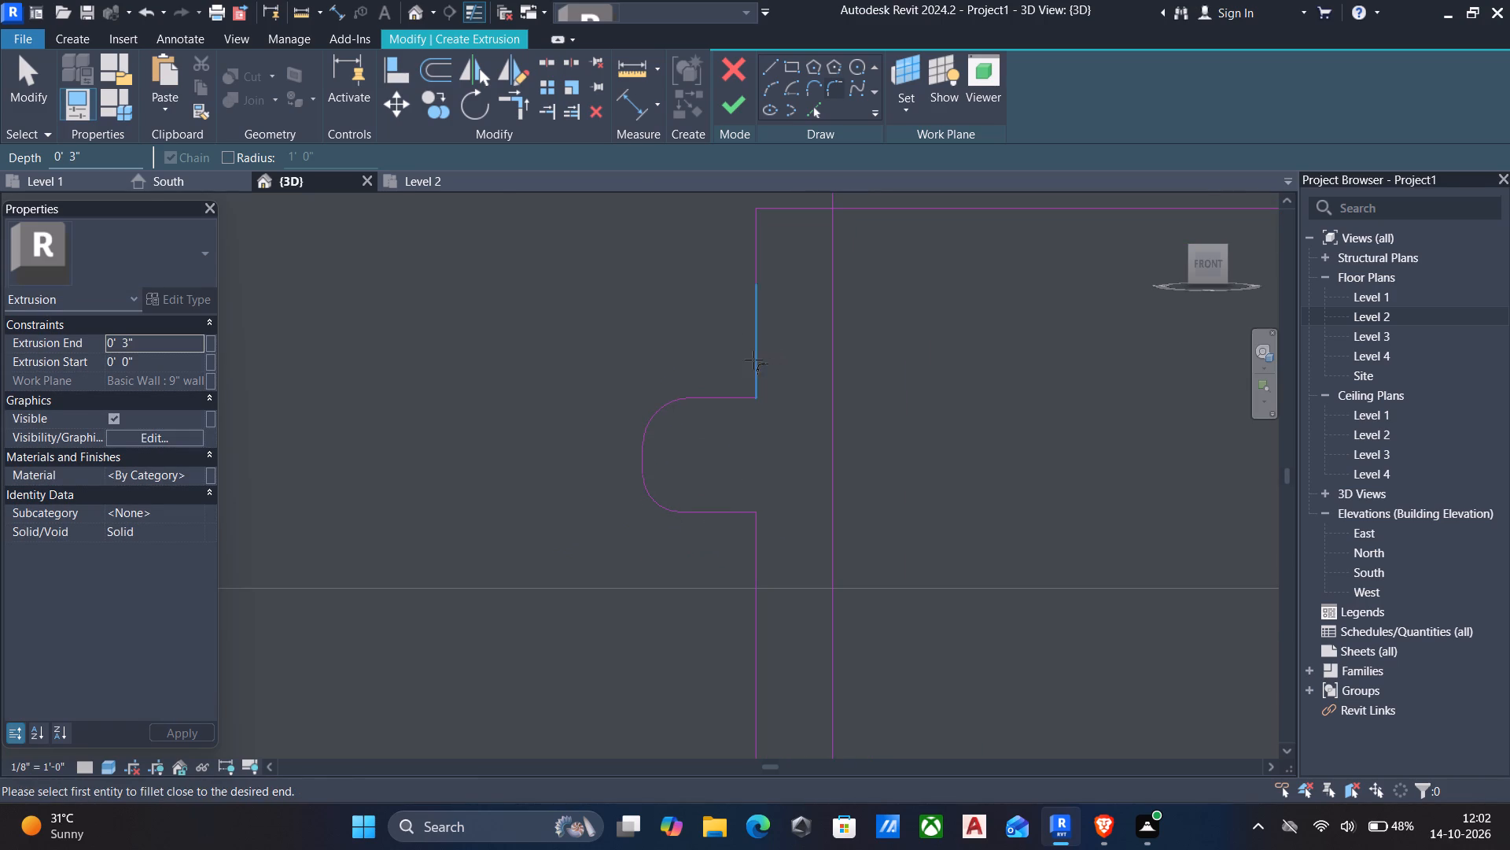
{"action": "left_click", "coordinate": [752, 360]}
{"action": "left_click", "coordinate": [728, 402]}
{"action": "scroll", "coordinate": [740, 396], "scroll_direction": "up", "scroll_amount": 3}
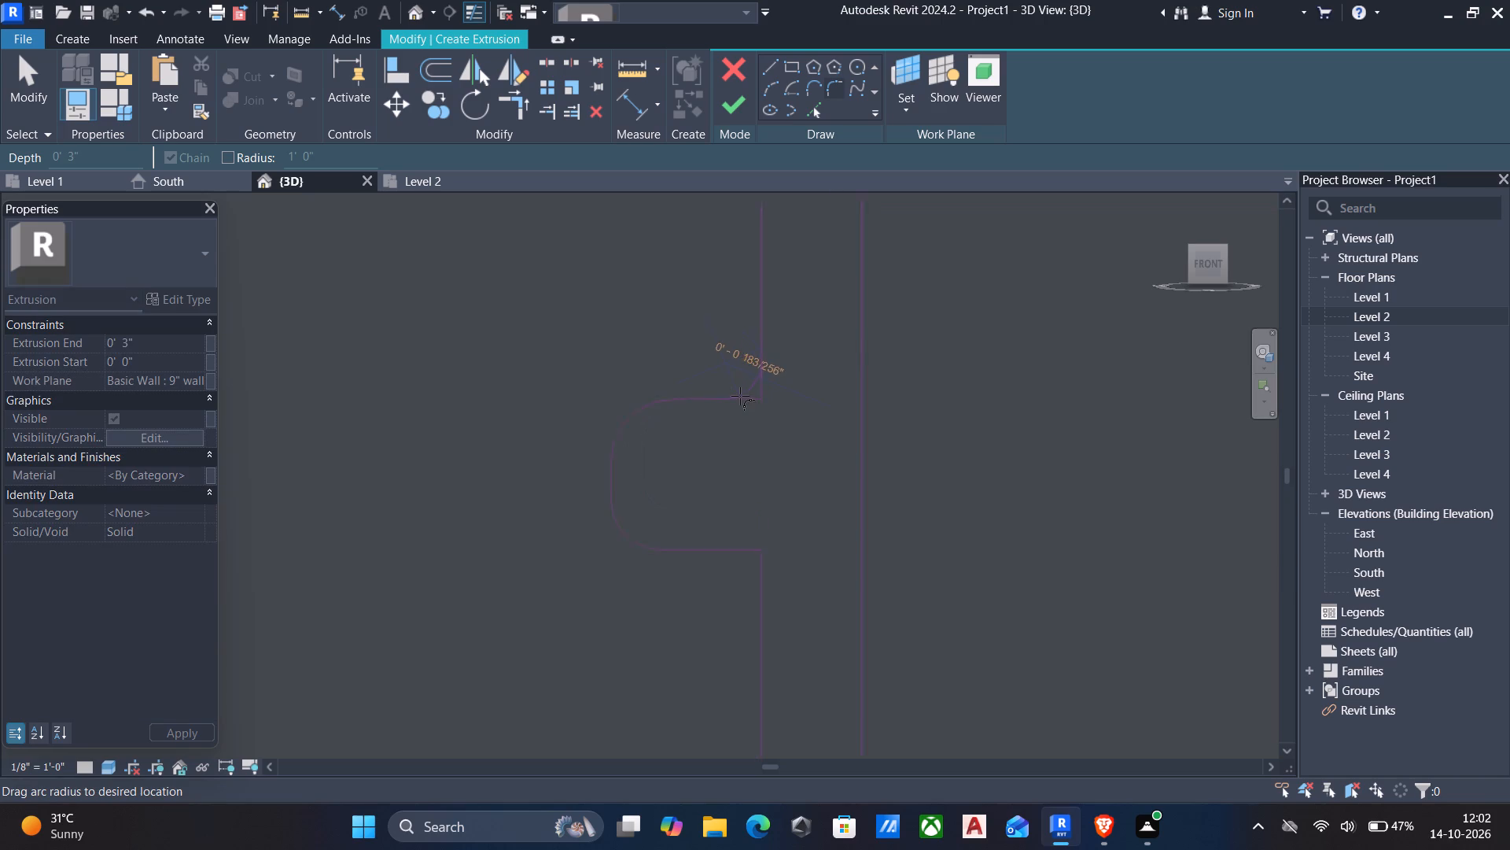
{"action": "scroll", "coordinate": [740, 396], "scroll_direction": "up", "scroll_amount": 1}
{"action": "left_click", "coordinate": [736, 390]}
{"action": "scroll", "coordinate": [748, 435], "scroll_direction": "down", "scroll_amount": 4}
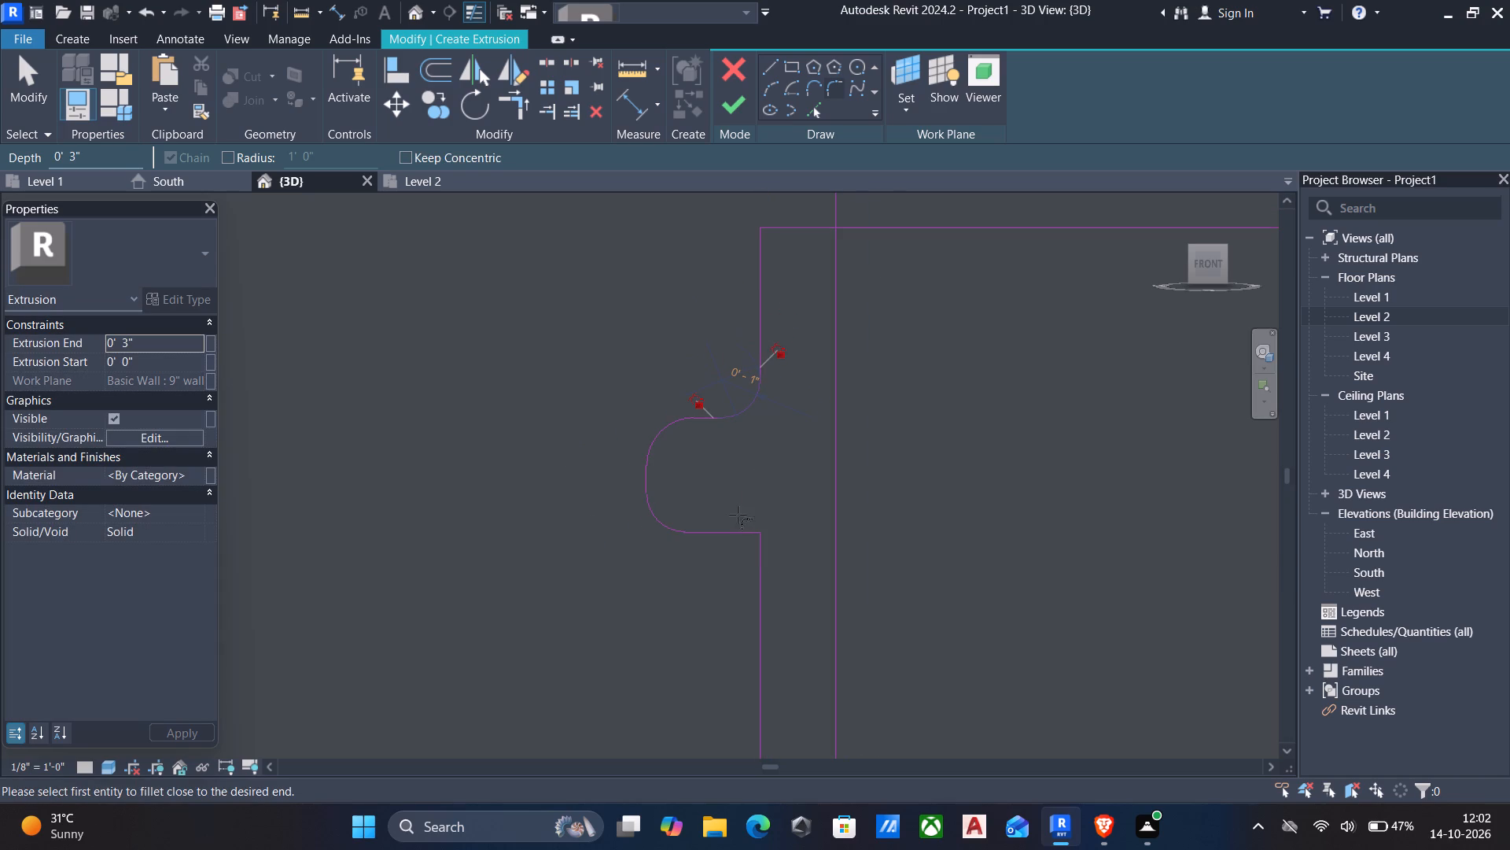
{"action": "left_click", "coordinate": [727, 534]}
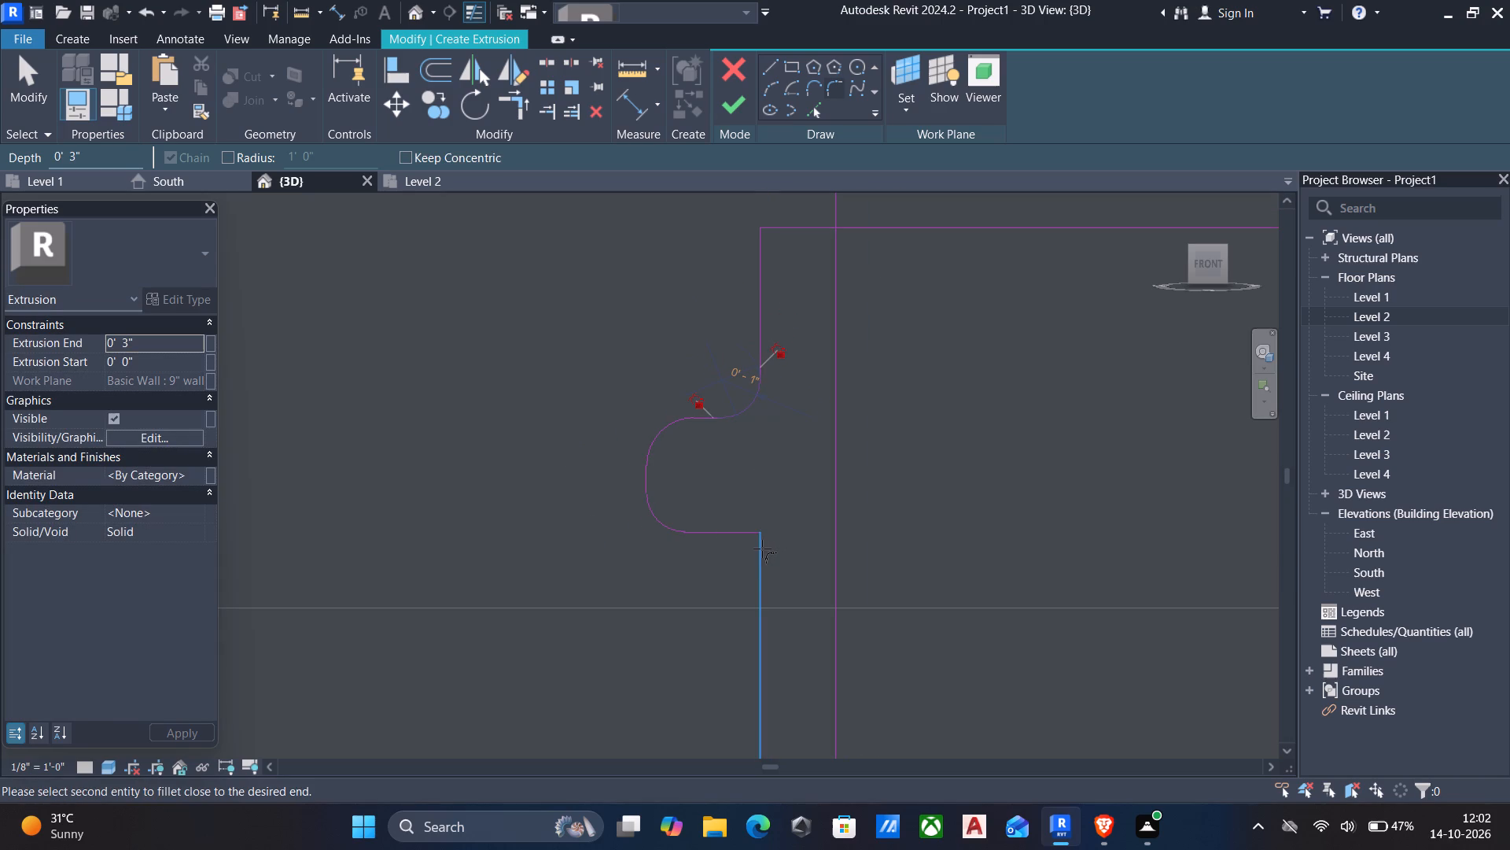
{"action": "left_click", "coordinate": [759, 549]}
{"action": "scroll", "coordinate": [761, 537], "scroll_direction": "up", "scroll_amount": 8}
{"action": "left_click", "coordinate": [743, 546]}
{"action": "key", "text": "Escape"}
{"action": "scroll", "coordinate": [743, 546], "scroll_direction": "down", "scroll_amount": 13}
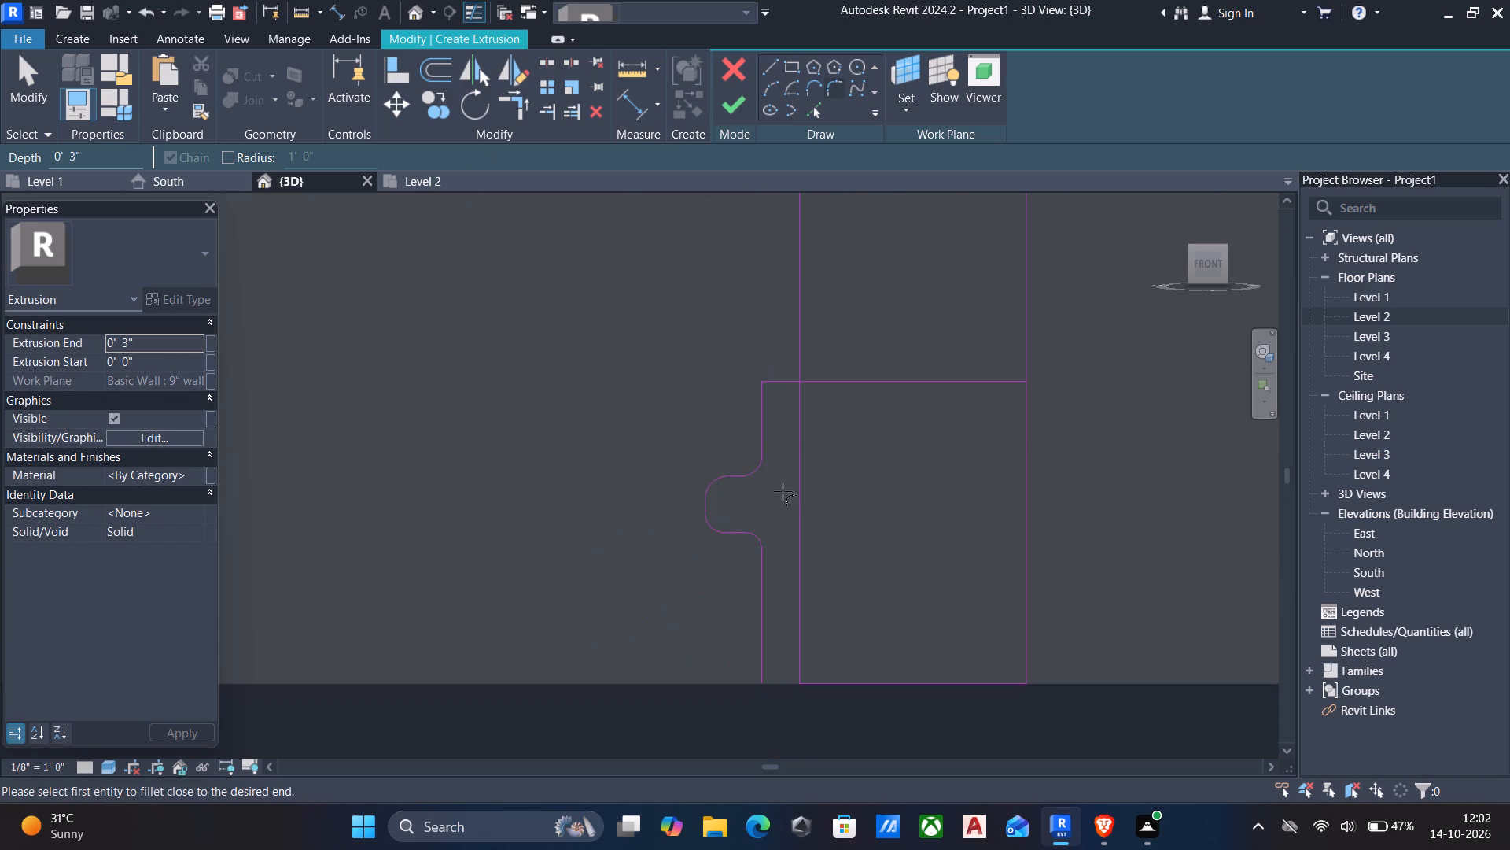
{"action": "middle_click_drag", "start_coordinate": [789, 490], "coordinate": [671, 378]}
{"action": "key", "text": "Escape"}
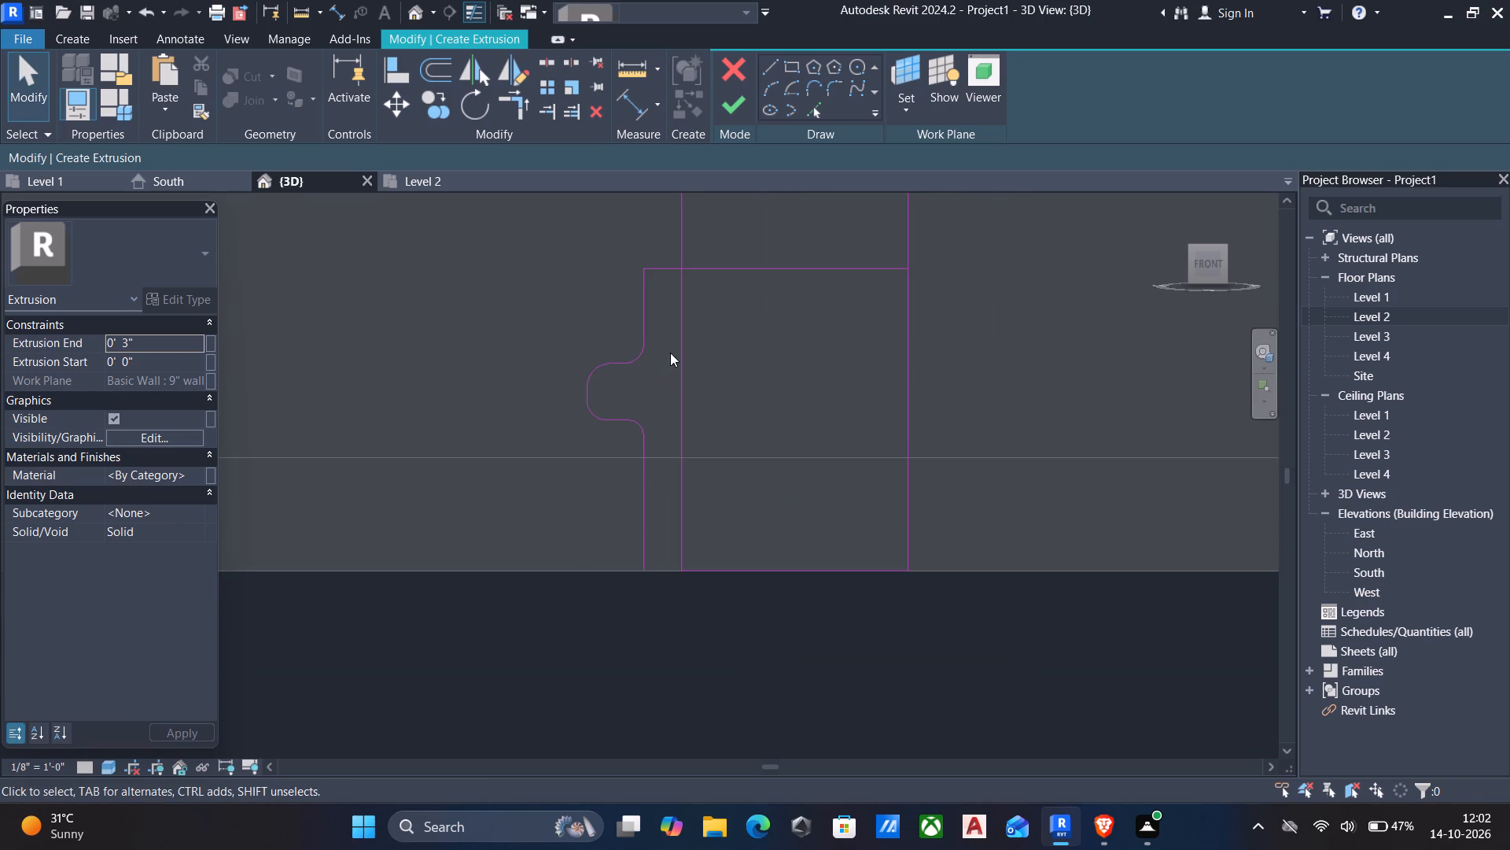
Delete the short inner vertical line between the leg's horizontal line and the frame's bottom line.
{"action": "left_click", "coordinate": [683, 293]}
{"action": "key", "text": "Delete"}
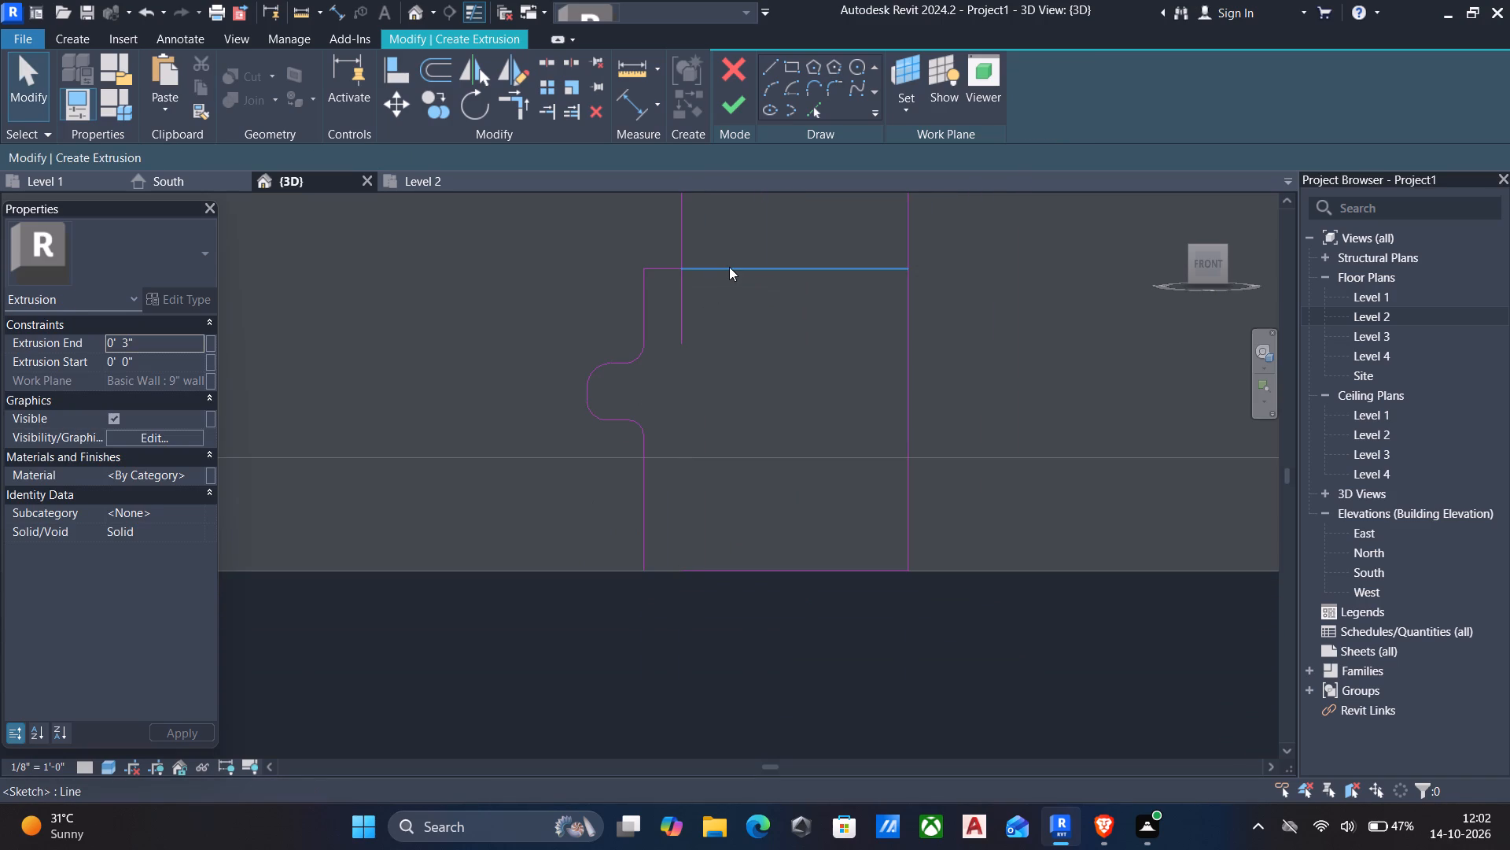
Trim the frame's inner east line to a corner with the horizontal line across the leg.
{"action": "type", "text": "tr"}
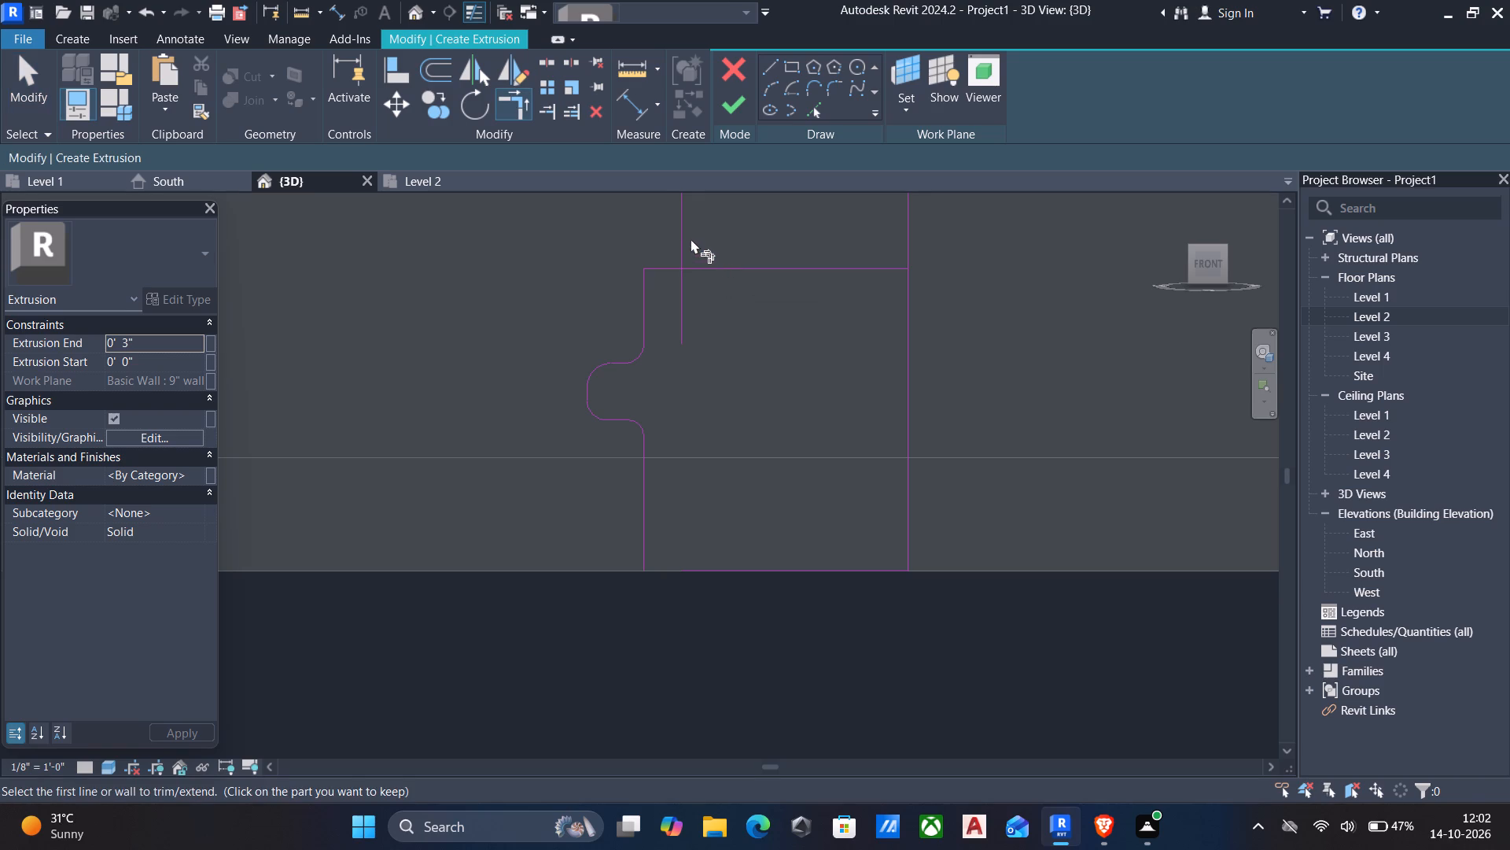
{"action": "left_click", "coordinate": [679, 231]}
{"action": "left_click", "coordinate": [759, 264]}
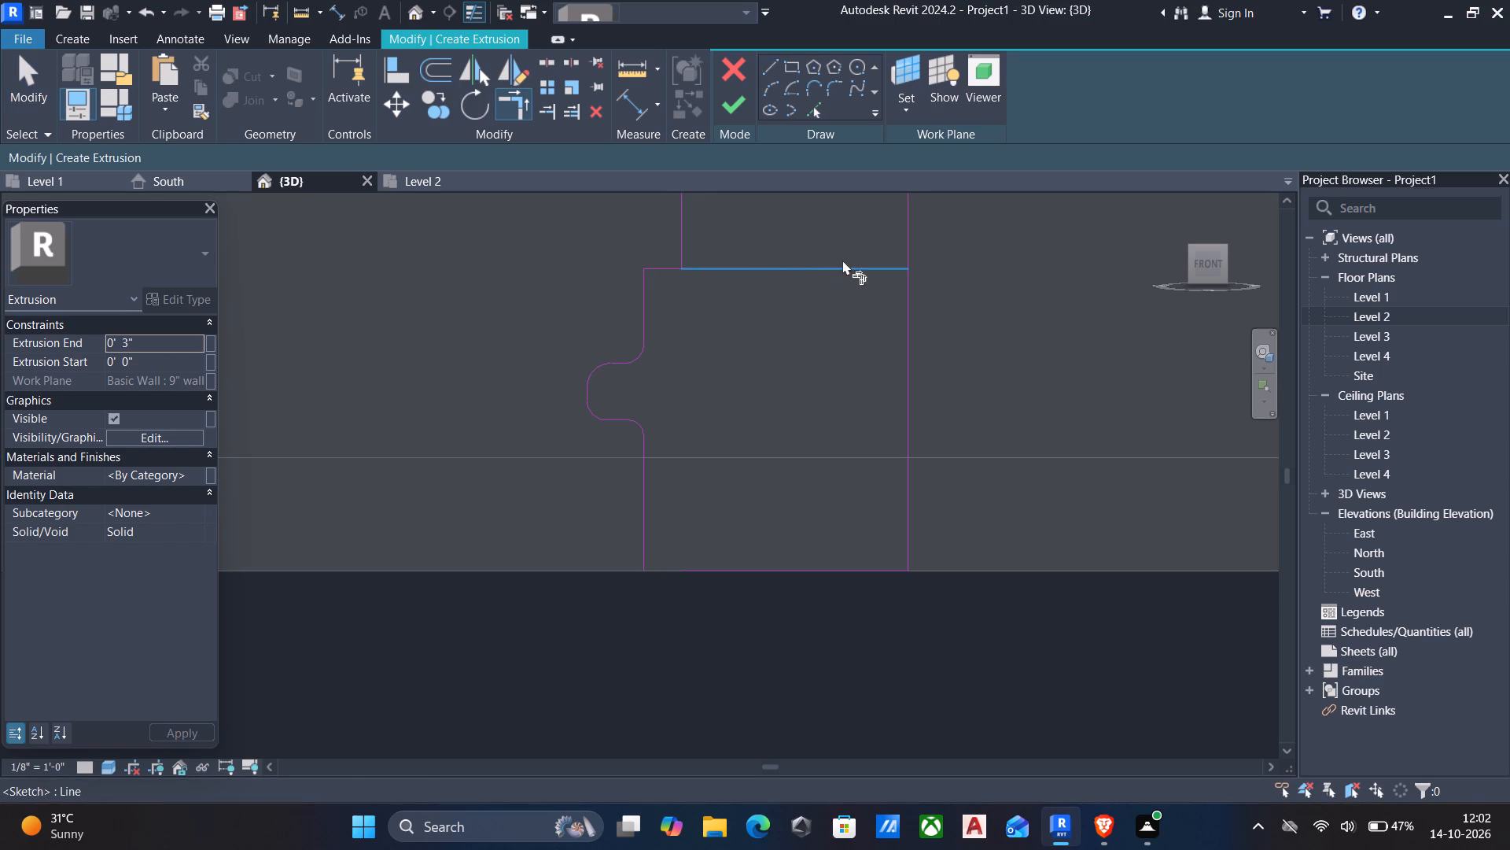
Trim the frame's outer east line to a corner with the horizontal line across the leg.
{"action": "left_click", "coordinate": [915, 224]}
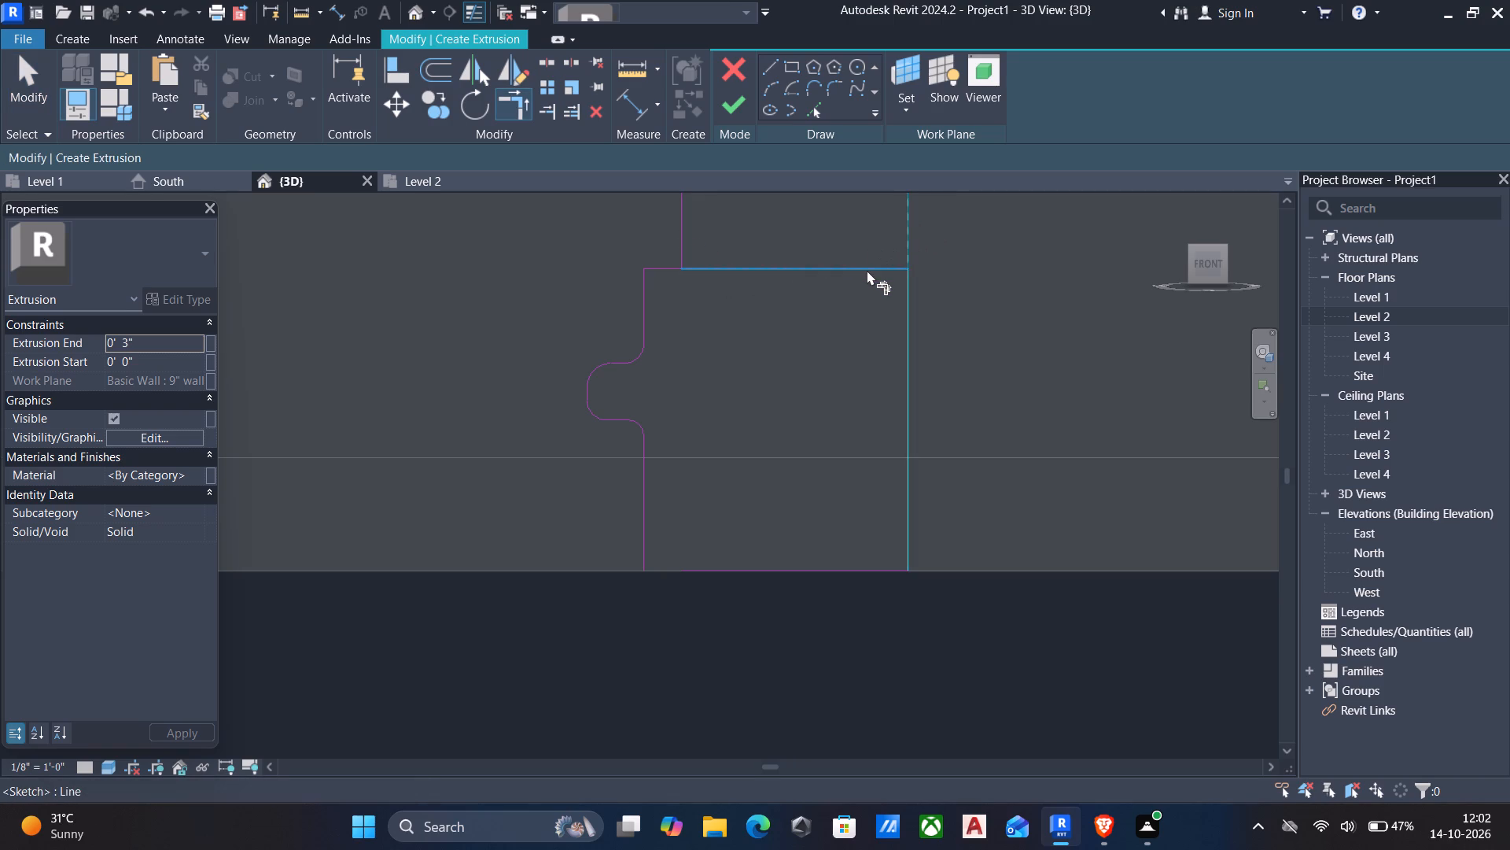
{"action": "left_click", "coordinate": [867, 270]}
{"action": "key", "text": "Escape"}
{"action": "key", "text": "Escape"}
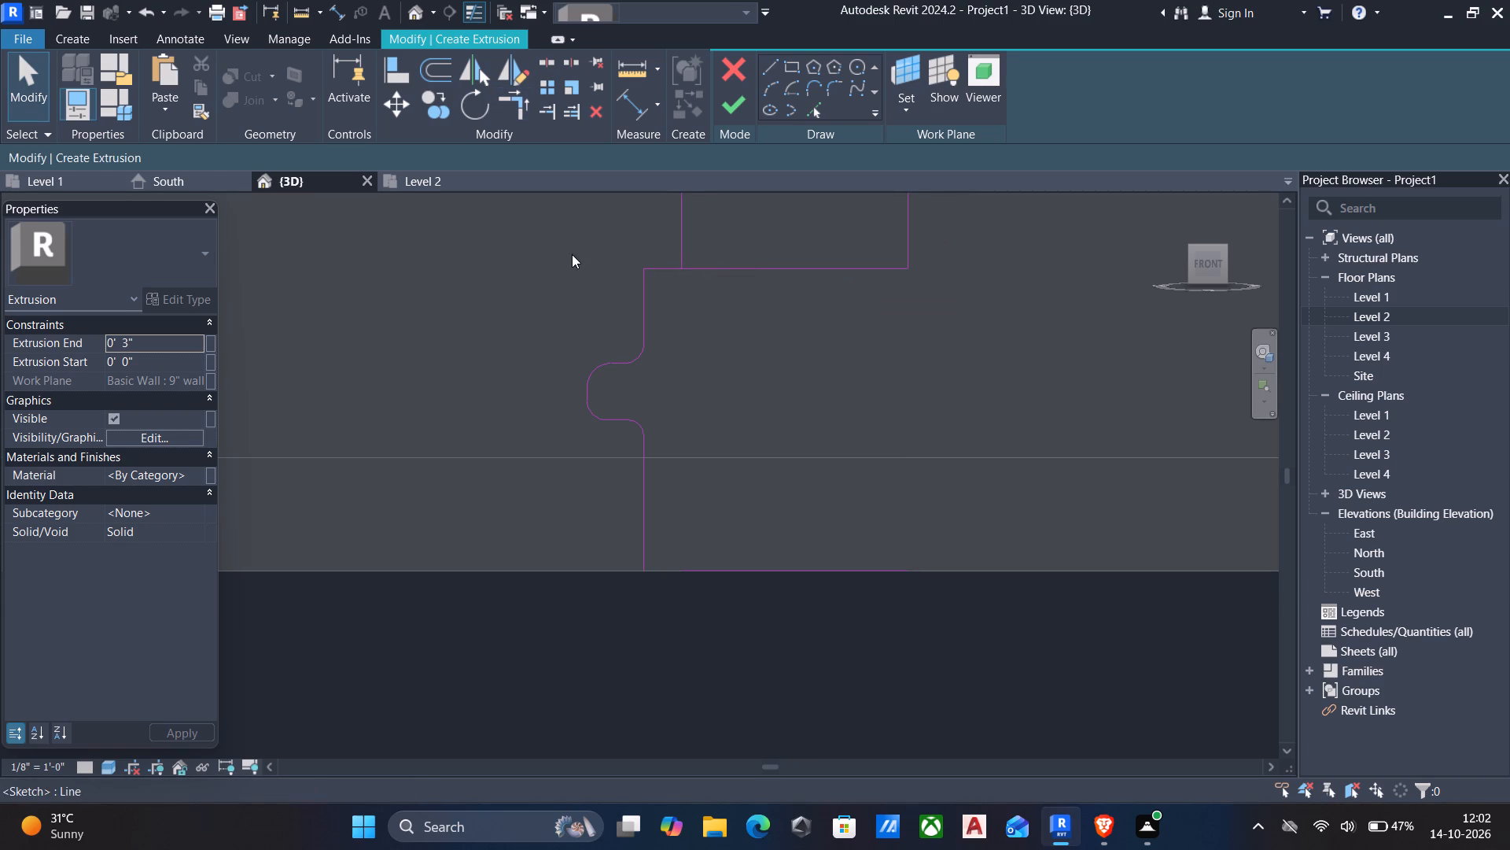
Mirror a copy of the leg base's moulded side profile about the vertical axis through the midpoint of the horizontal line across the leg.
{"action": "left_click_drag", "start_coordinate": [548, 239], "coordinate": [783, 598]}
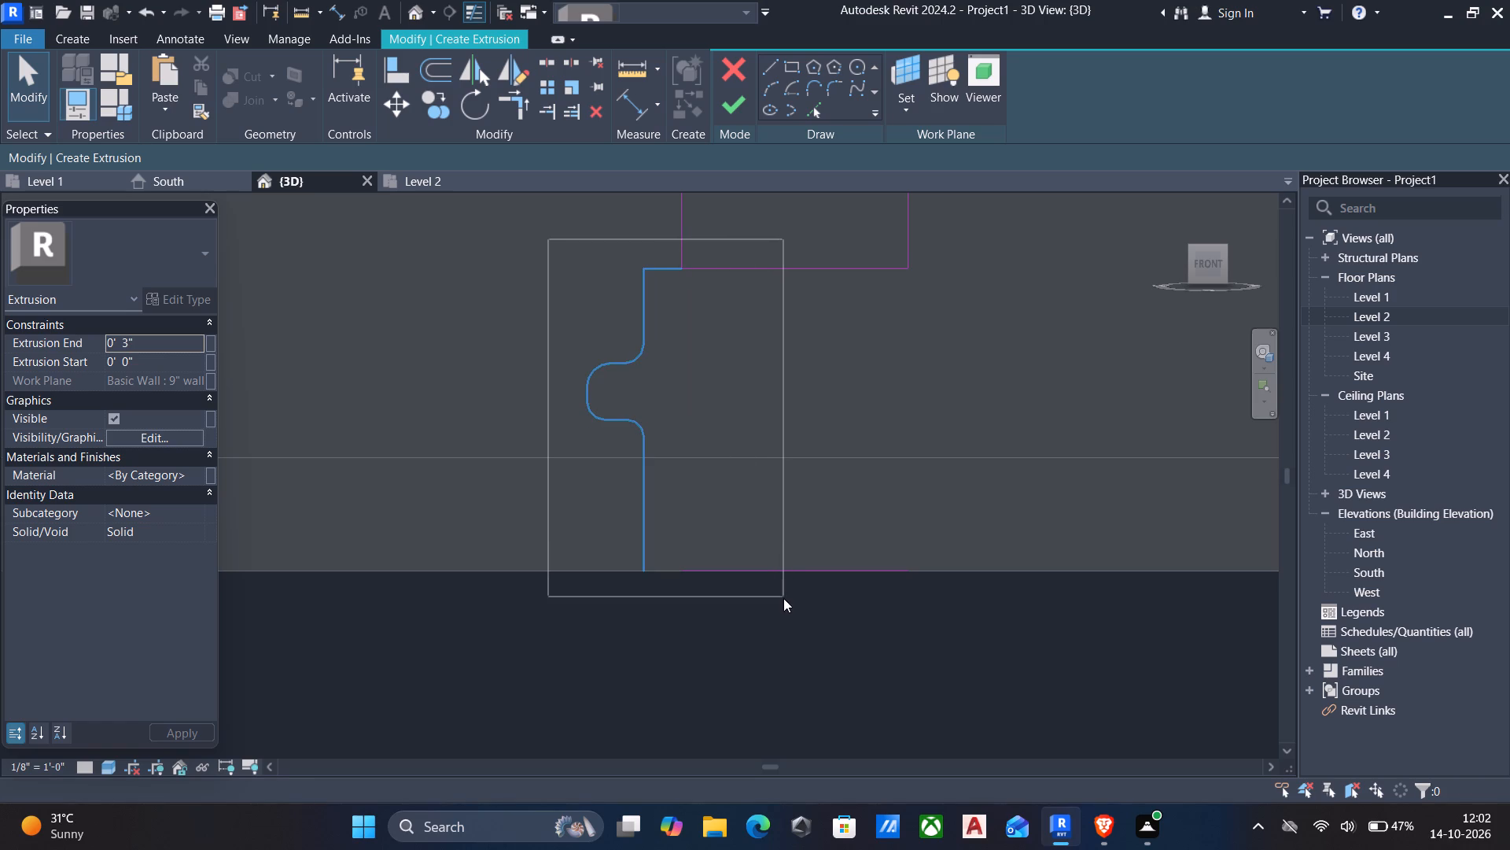
{"action": "left_click_drag", "start_coordinate": [783, 598], "coordinate": [667, 594]}
{"action": "key", "text": "d"}
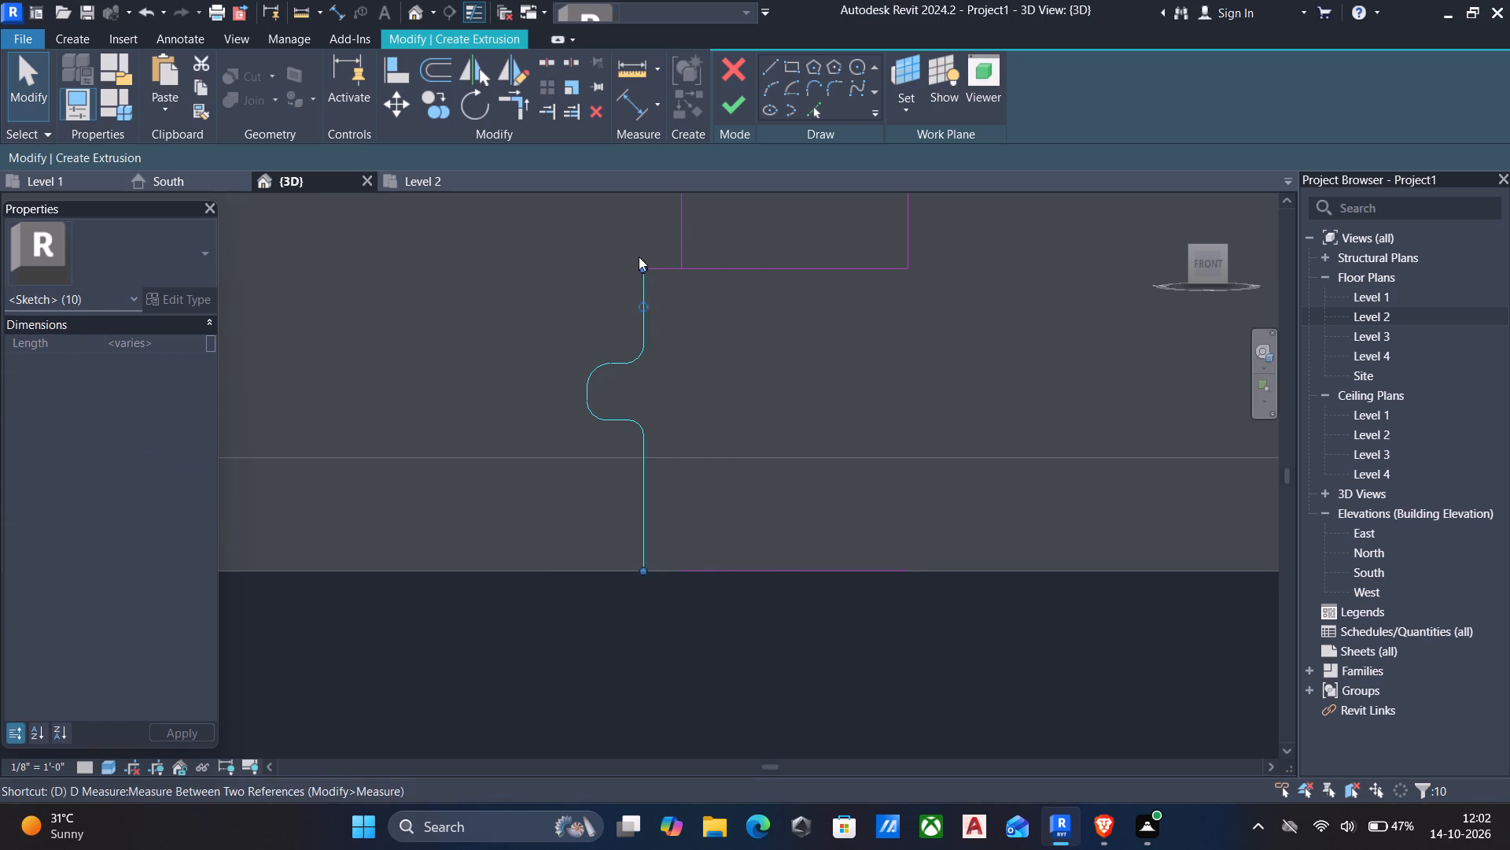
{"action": "key", "text": "m"}
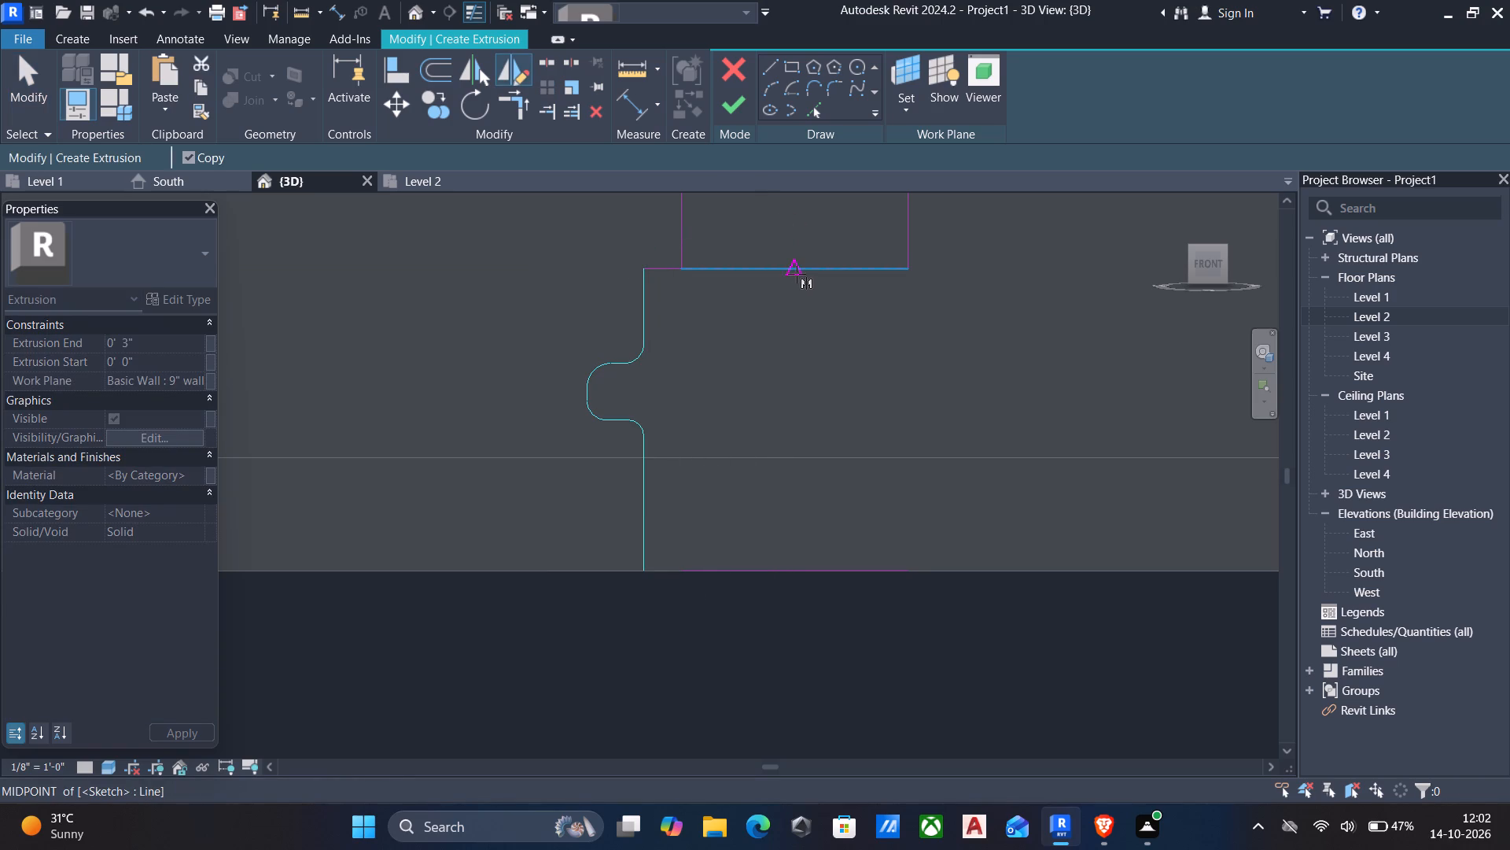
{"action": "left_click", "coordinate": [794, 270]}
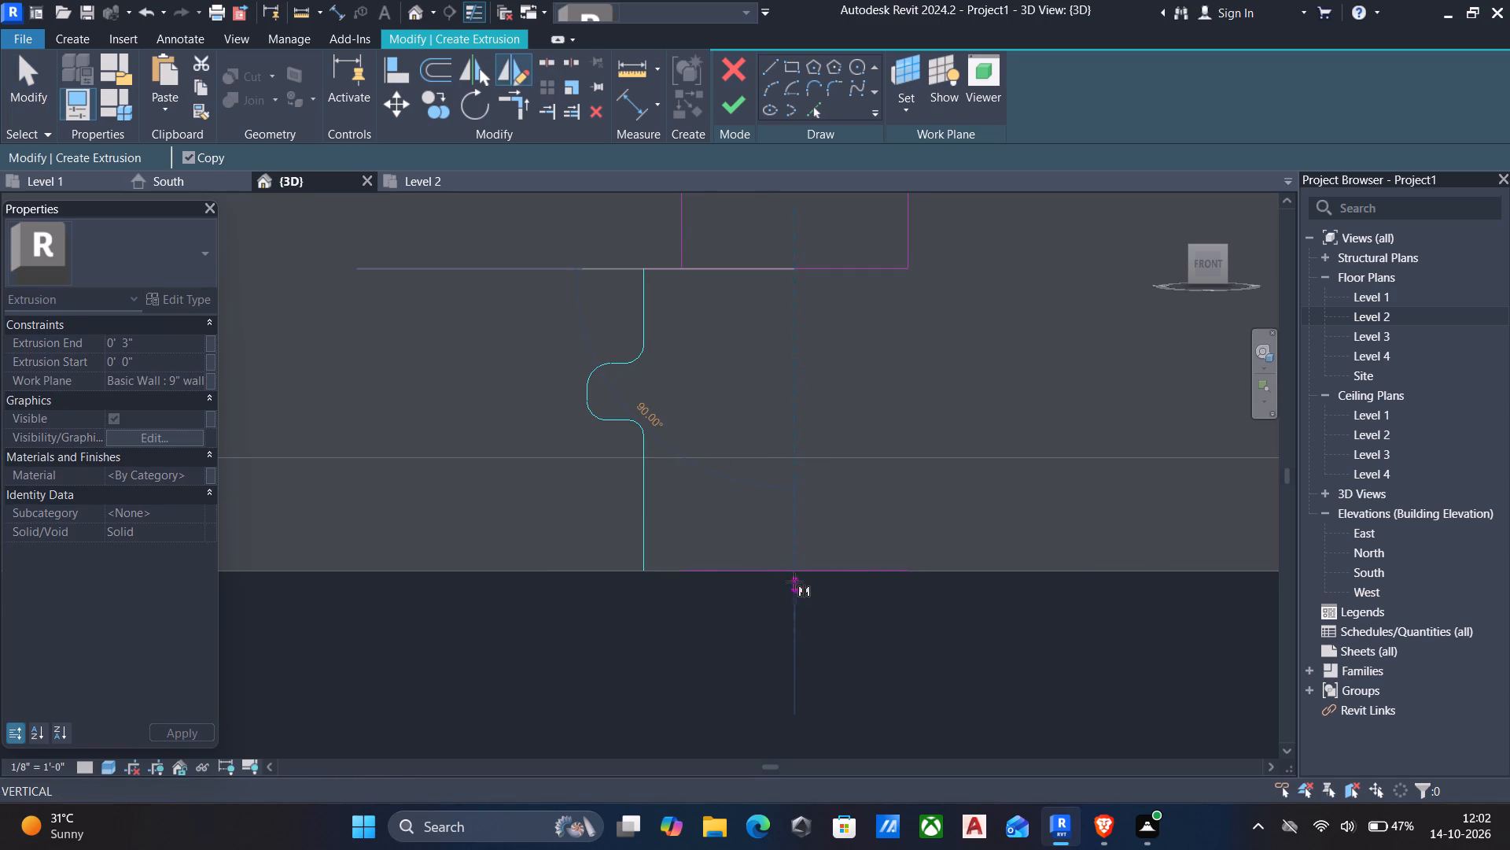
{"action": "left_click", "coordinate": [787, 577]}
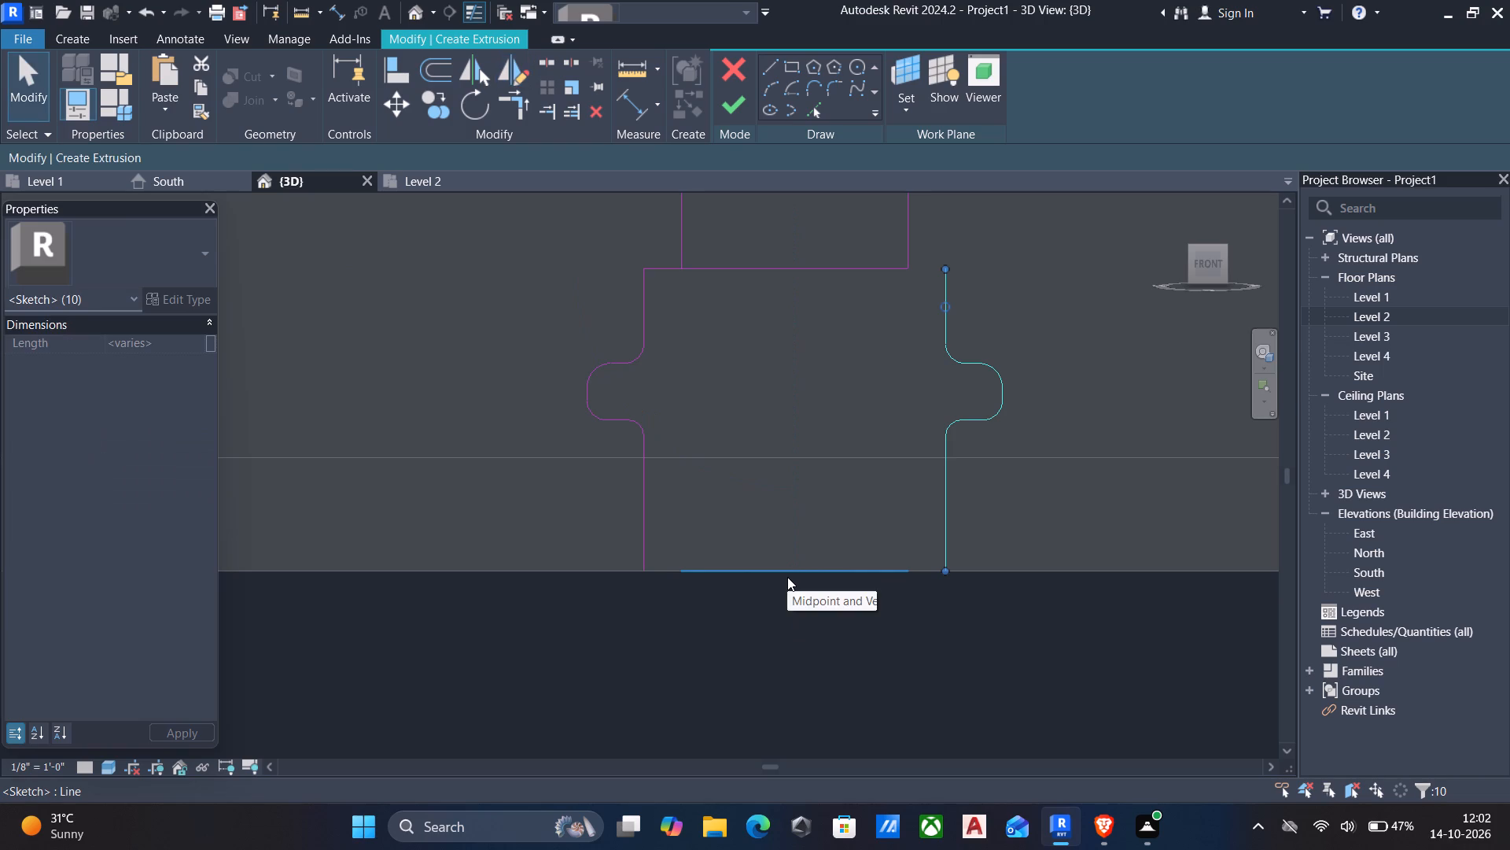
{"action": "key", "text": "Escape"}
Draw a short horizontal line connecting the frame's outer east line to the top of the mirrored base profile.
{"action": "left_click", "coordinate": [771, 61]}
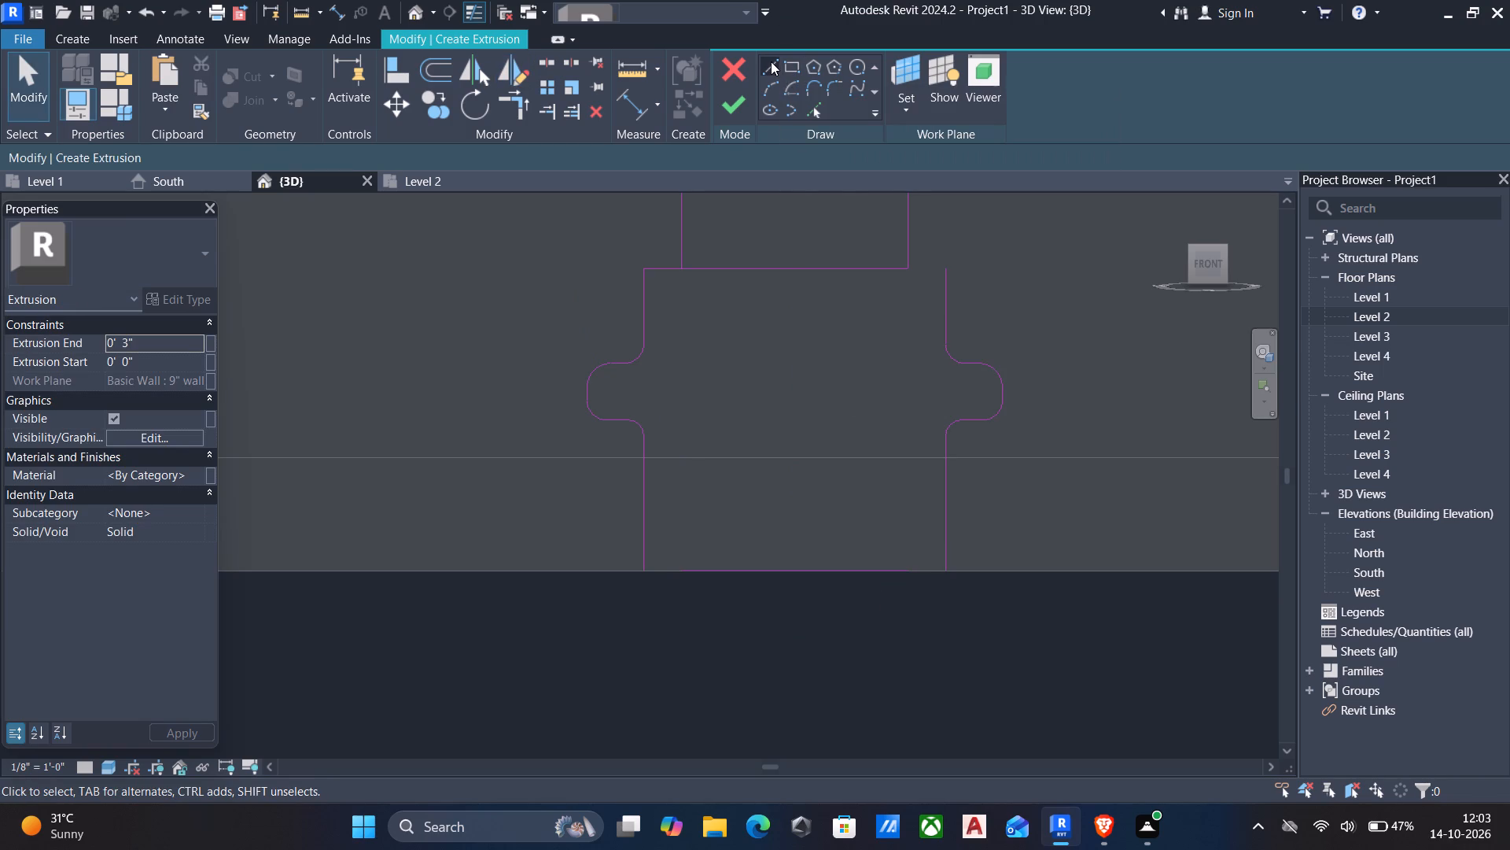
{"action": "left_click", "coordinate": [909, 270]}
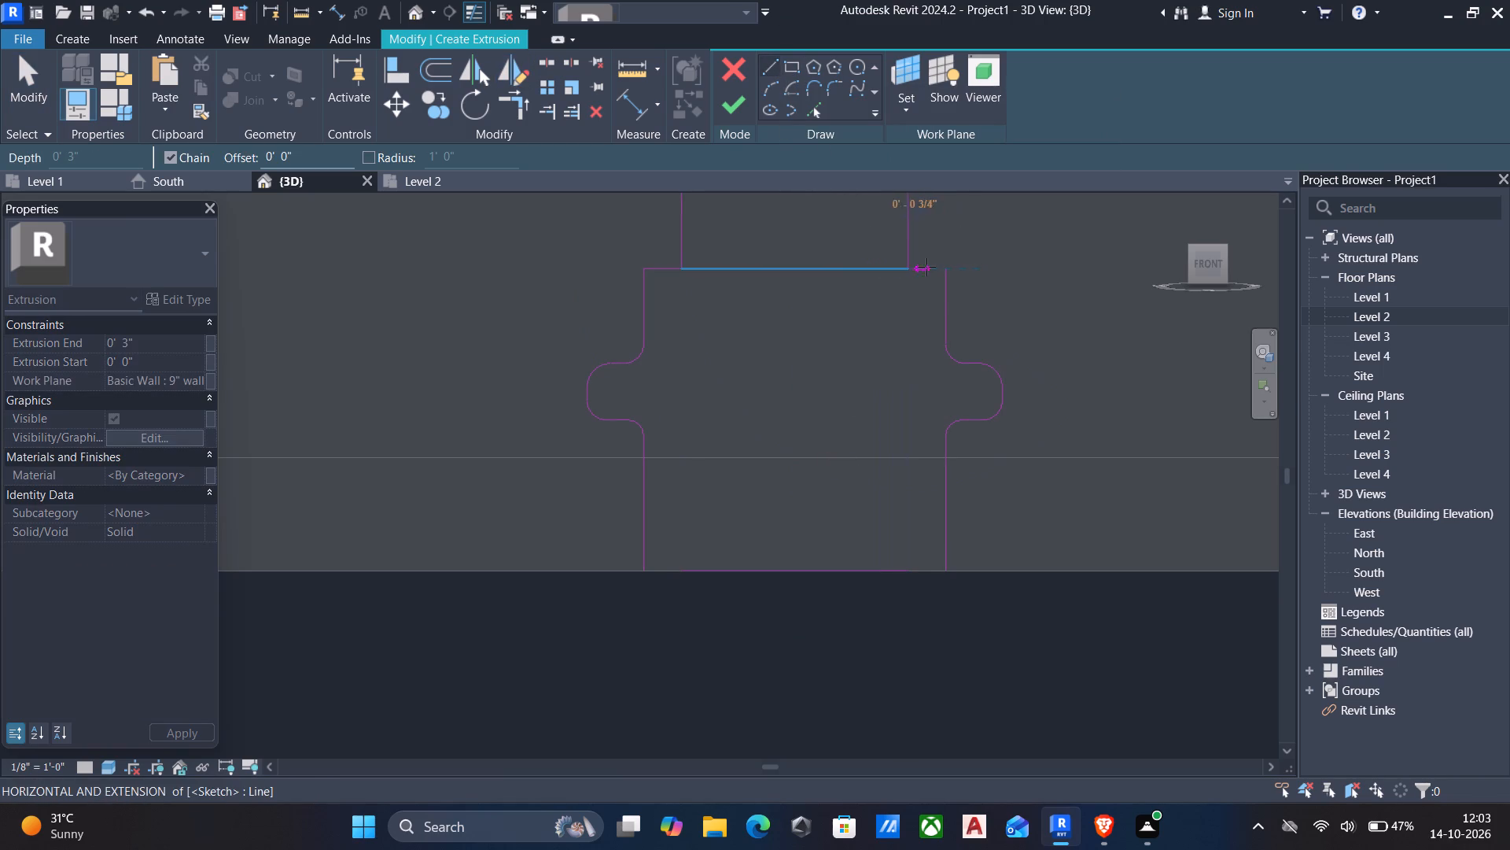
{"action": "left_click", "coordinate": [941, 267]}
{"action": "key", "text": "Escape"}
{"action": "key", "text": "Escape"}
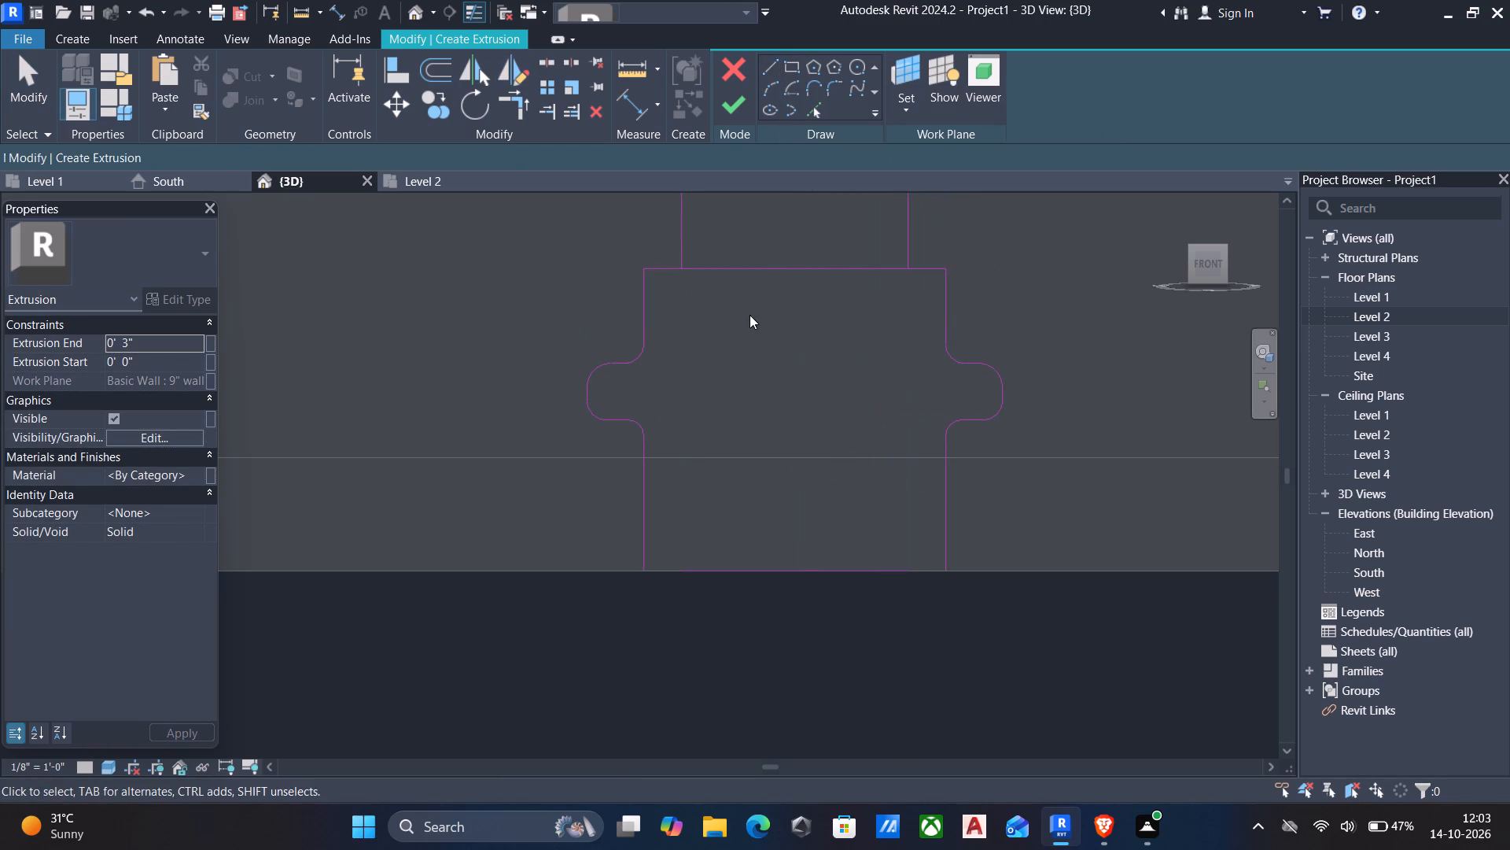
Delete the 1' 0" horizontal line crossing the leg above the moulded base.
{"action": "left_click", "coordinate": [749, 272]}
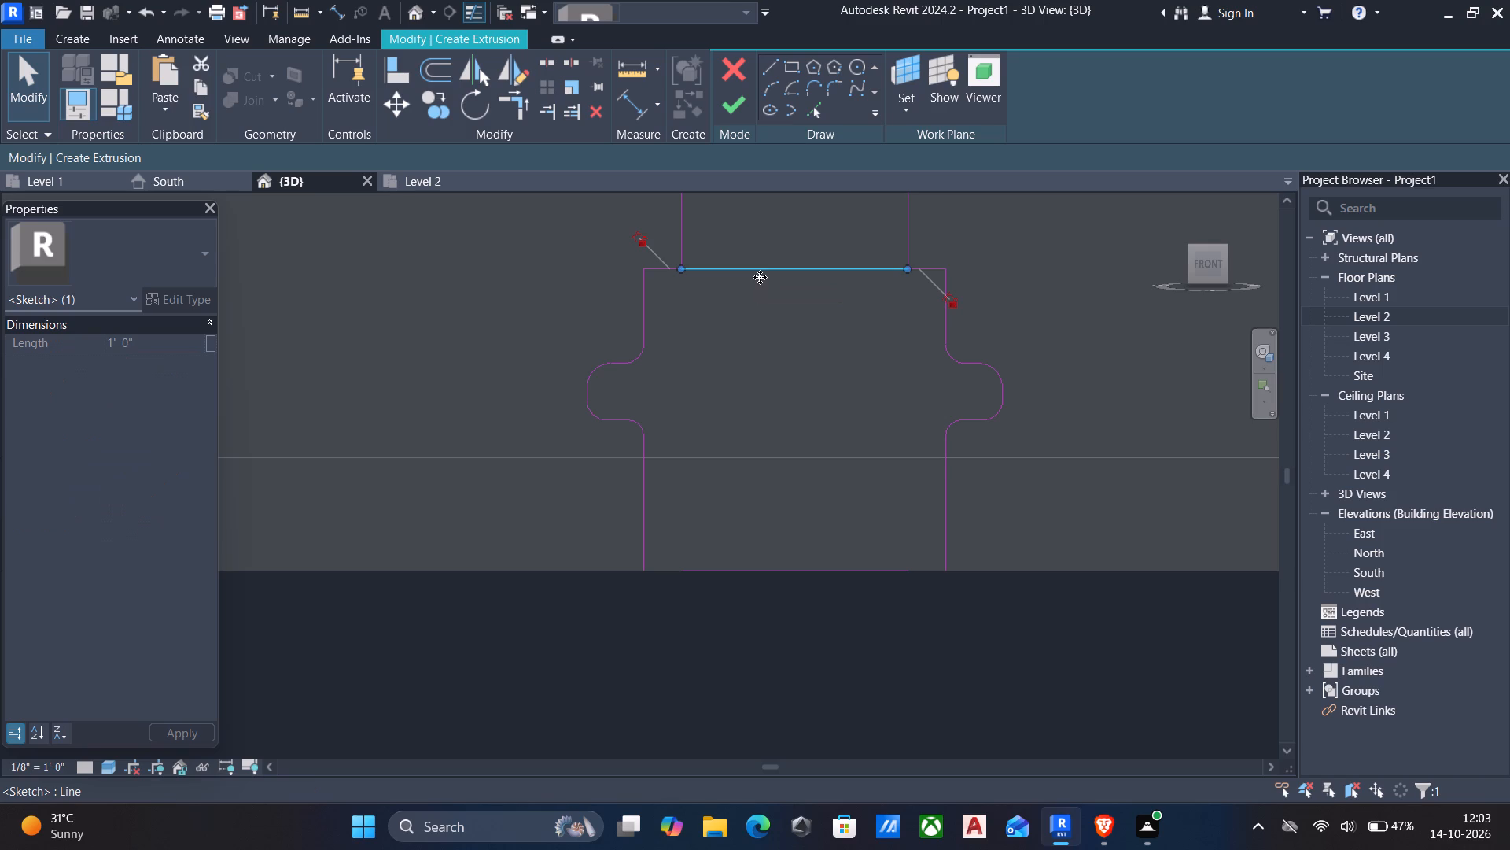
{"action": "key", "text": "Delete"}
Trim both vertical leg lines to corners with the short horizontal lines at the top of the moulded base.
{"action": "type", "text": "tr"}
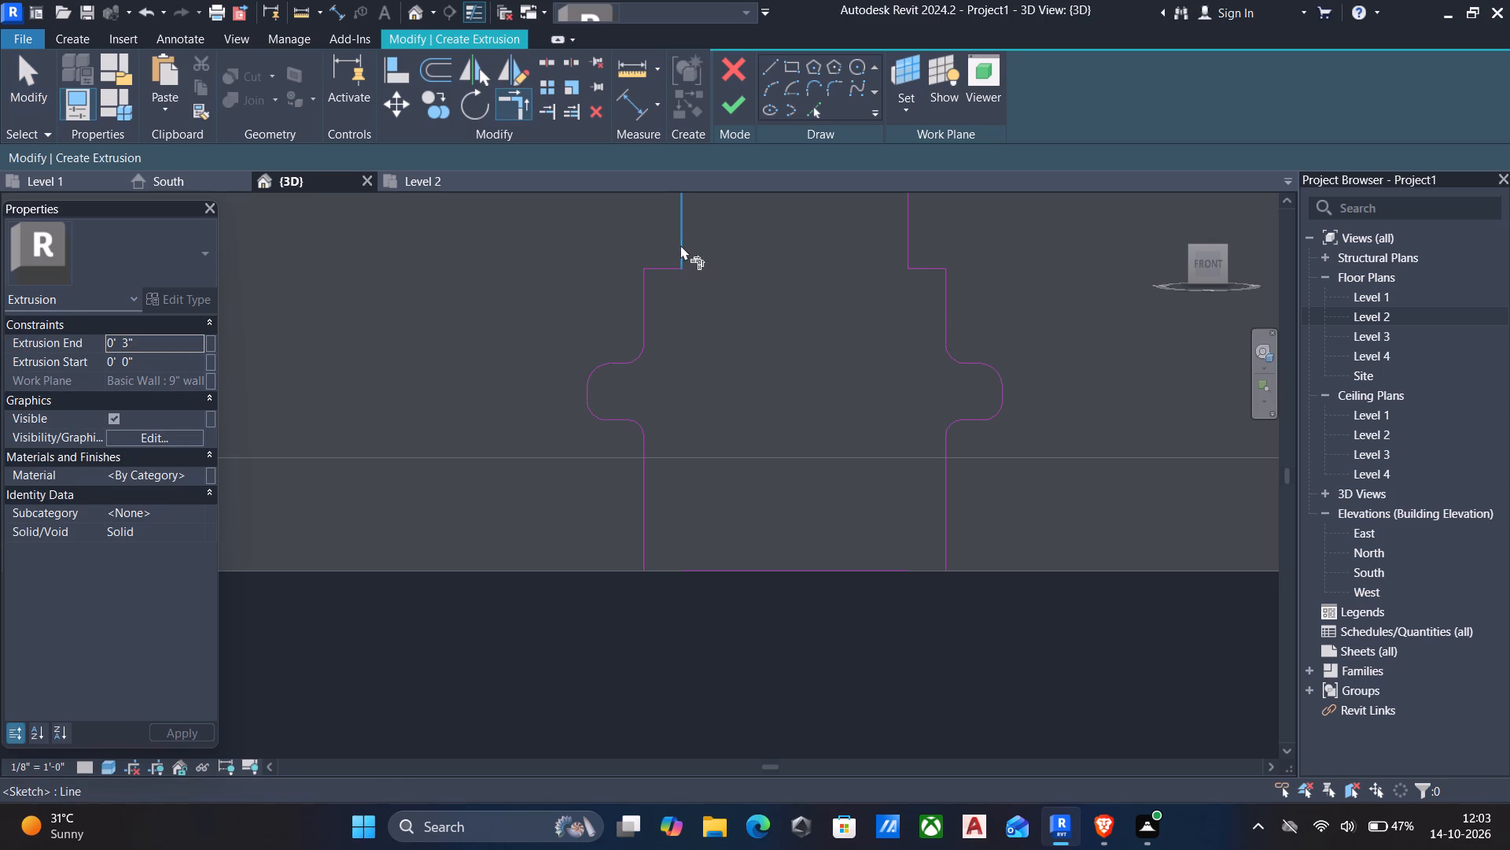
{"action": "left_click", "coordinate": [680, 245]}
{"action": "left_click", "coordinate": [668, 271]}
{"action": "left_click", "coordinate": [900, 233]}
{"action": "left_click", "coordinate": [936, 264]}
Trim the base's two lower vertical lines to corners with the bottom line, closing the leg's outline.
{"action": "left_click", "coordinate": [649, 509]}
{"action": "left_click", "coordinate": [737, 571]}
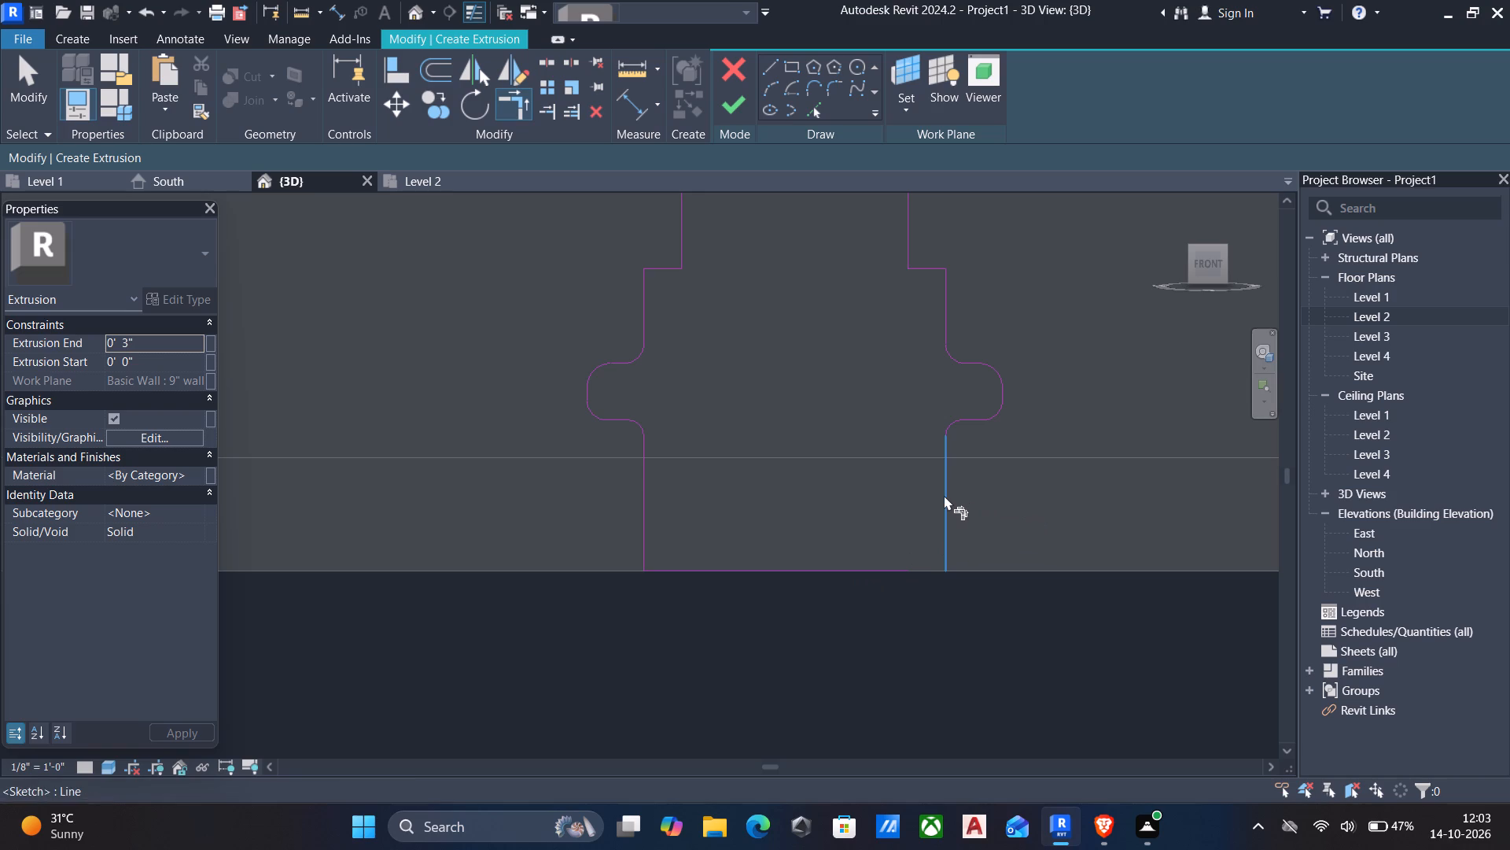
{"action": "left_click", "coordinate": [944, 495]}
{"action": "left_click", "coordinate": [867, 567]}
Finish the frame's extrusion sketch.
{"action": "scroll", "coordinate": [847, 448], "scroll_direction": "down", "scroll_amount": 10}
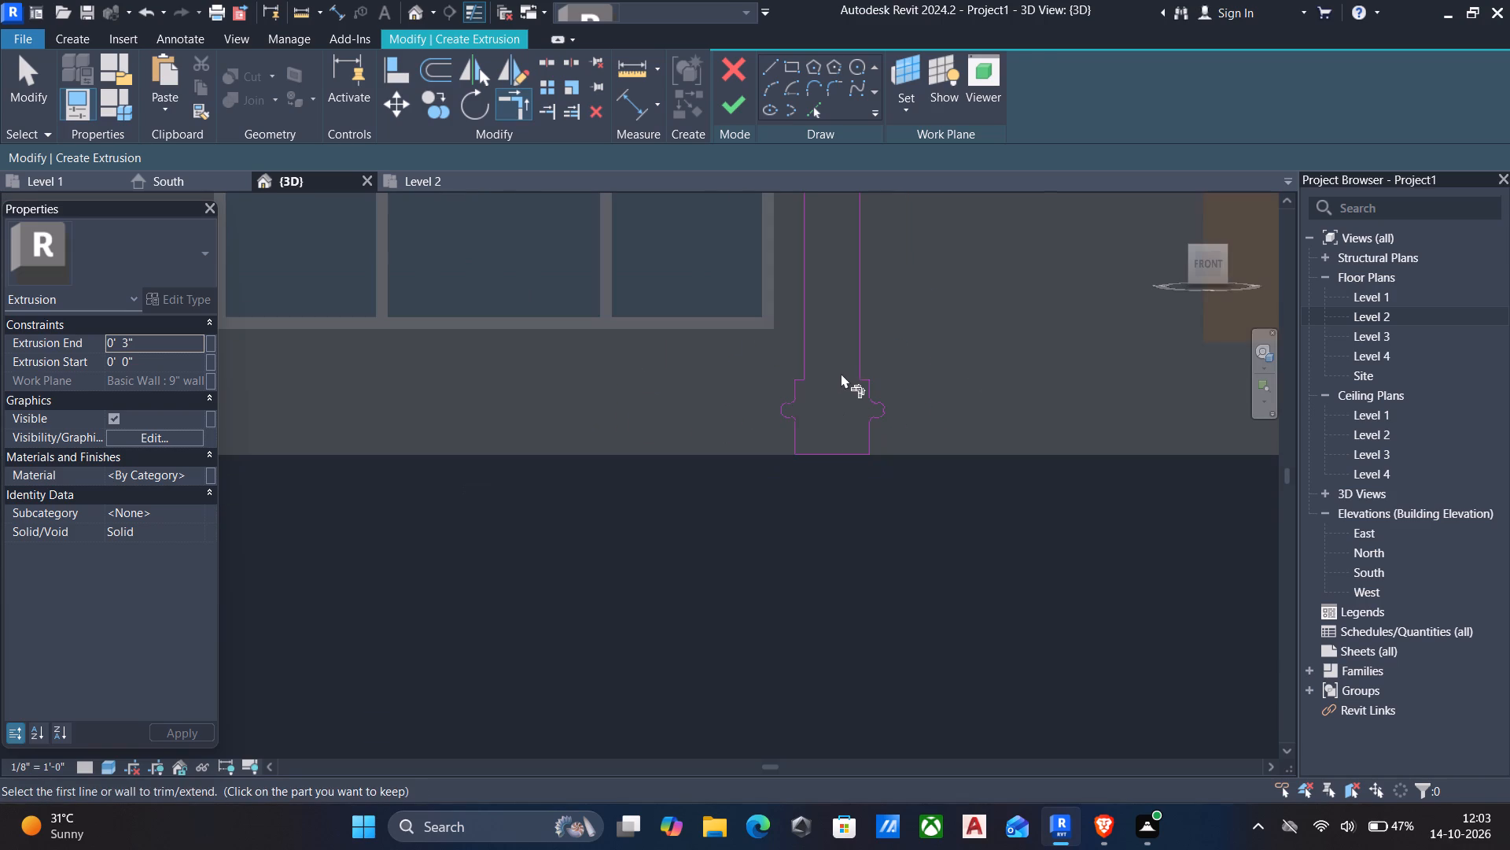
{"action": "left_click", "coordinate": [731, 109]}
Stretch the frame extrusion's front face outward from the front wall to about 4' 10" from its work plane.
{"action": "scroll", "coordinate": [728, 373], "scroll_direction": "down", "scroll_amount": 6}
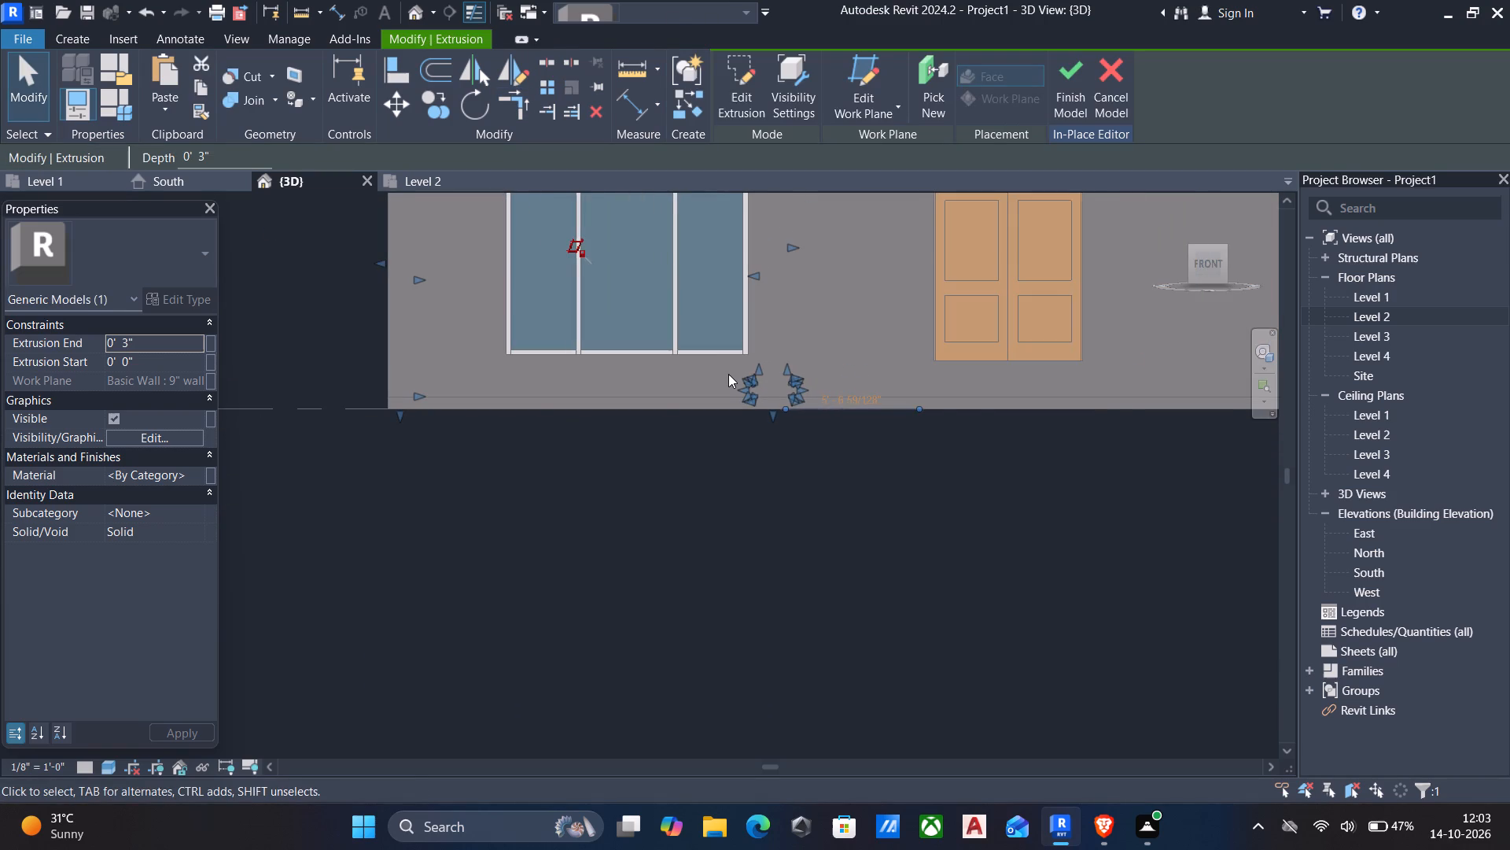
{"action": "scroll", "coordinate": [728, 375], "scroll_direction": "down", "scroll_amount": 3}
{"action": "middle_click_drag", "start_coordinate": [728, 398], "coordinate": [839, 465], "text": "shift"}
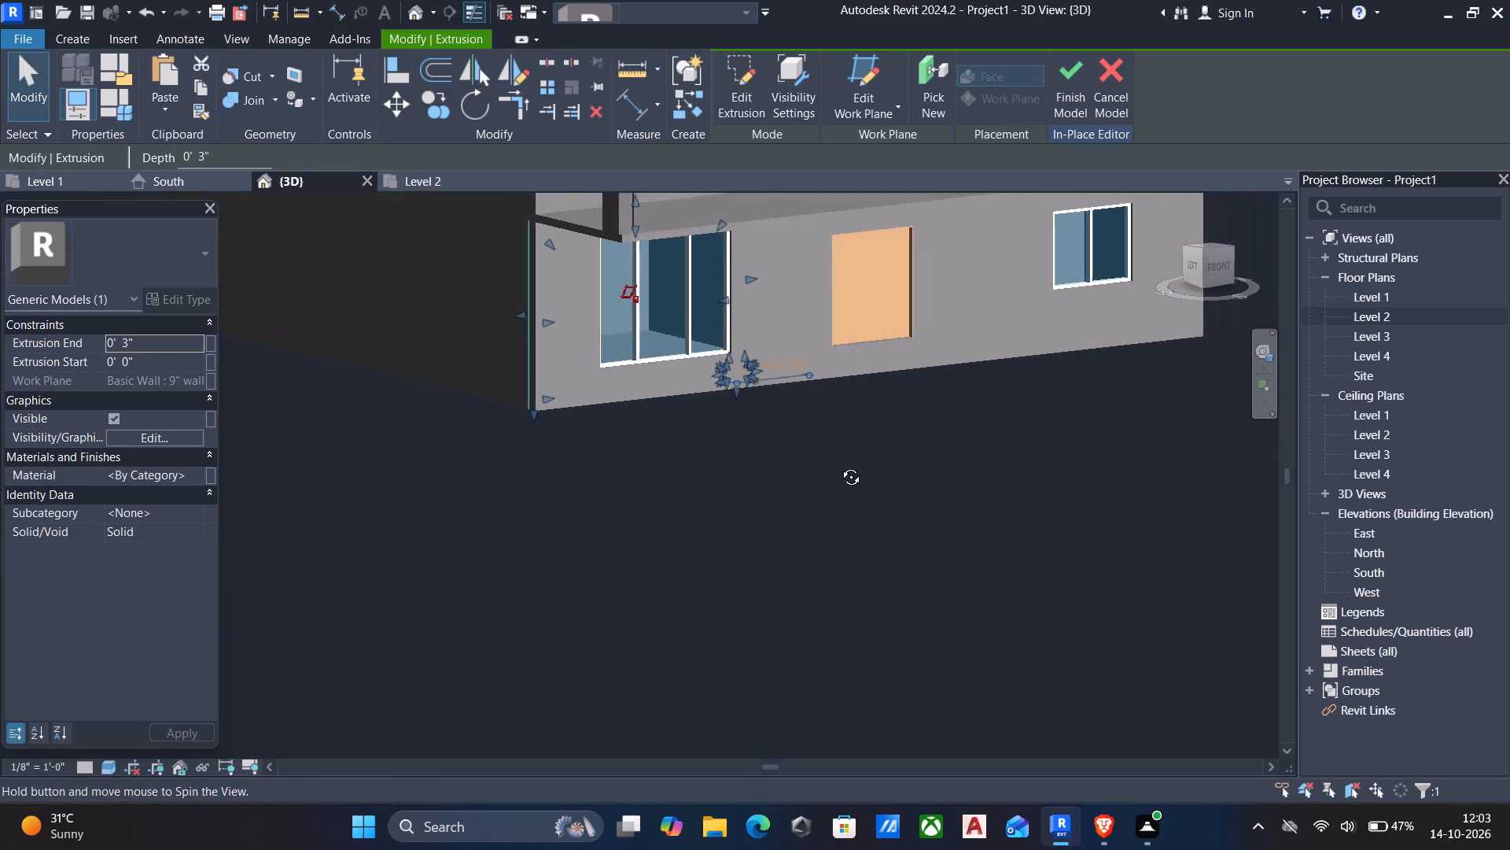
{"action": "middle_click_drag", "start_coordinate": [839, 465], "coordinate": [959, 500], "text": "shift"}
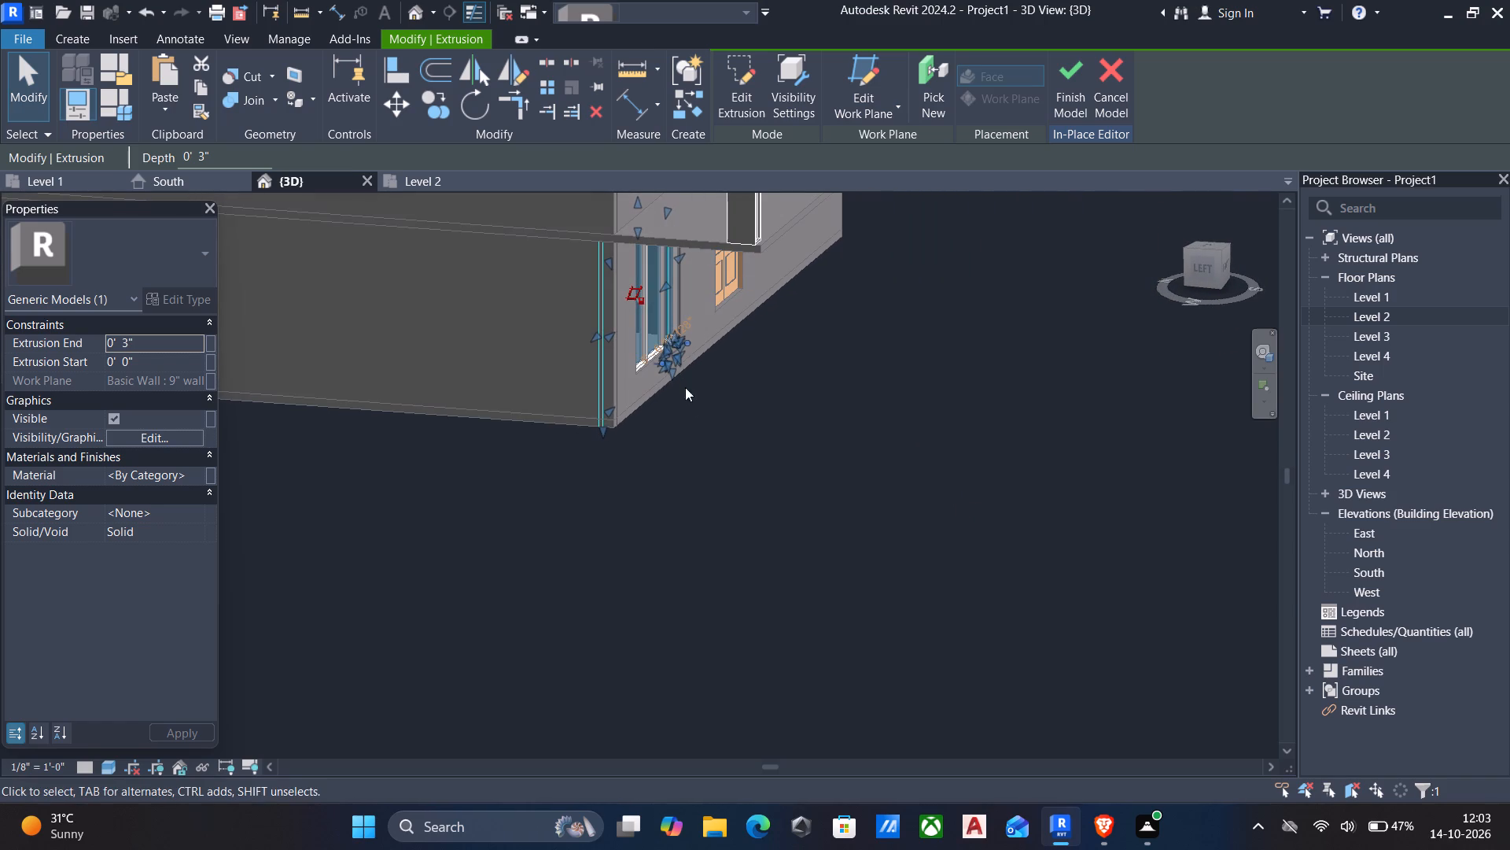
{"action": "key", "text": "Escape"}
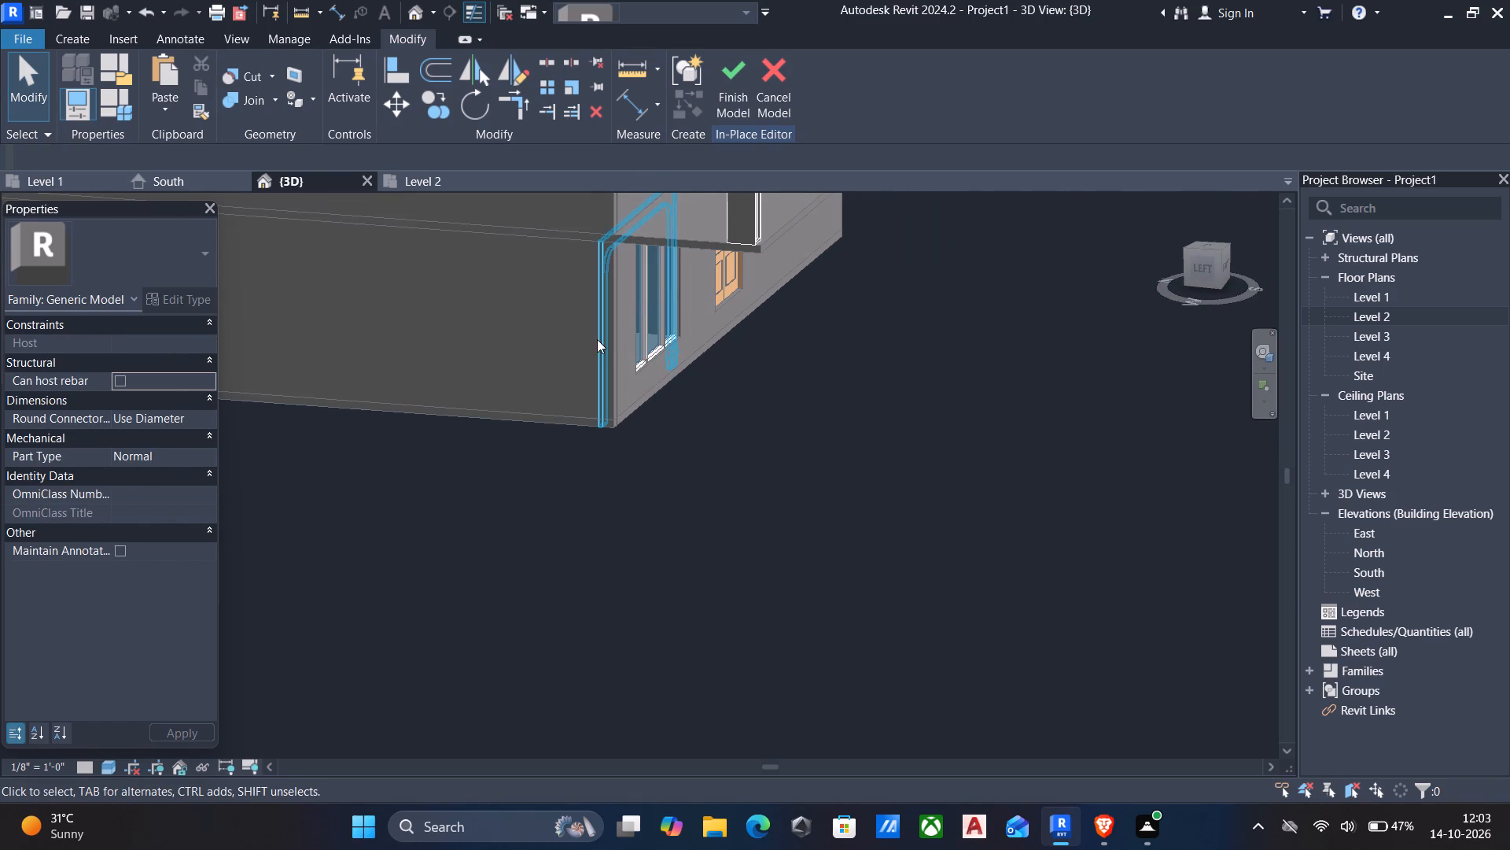
{"action": "left_click", "coordinate": [597, 339]}
{"action": "left_click_drag", "start_coordinate": [650, 306], "coordinate": [714, 305]}
{"action": "key", "text": "Escape"}
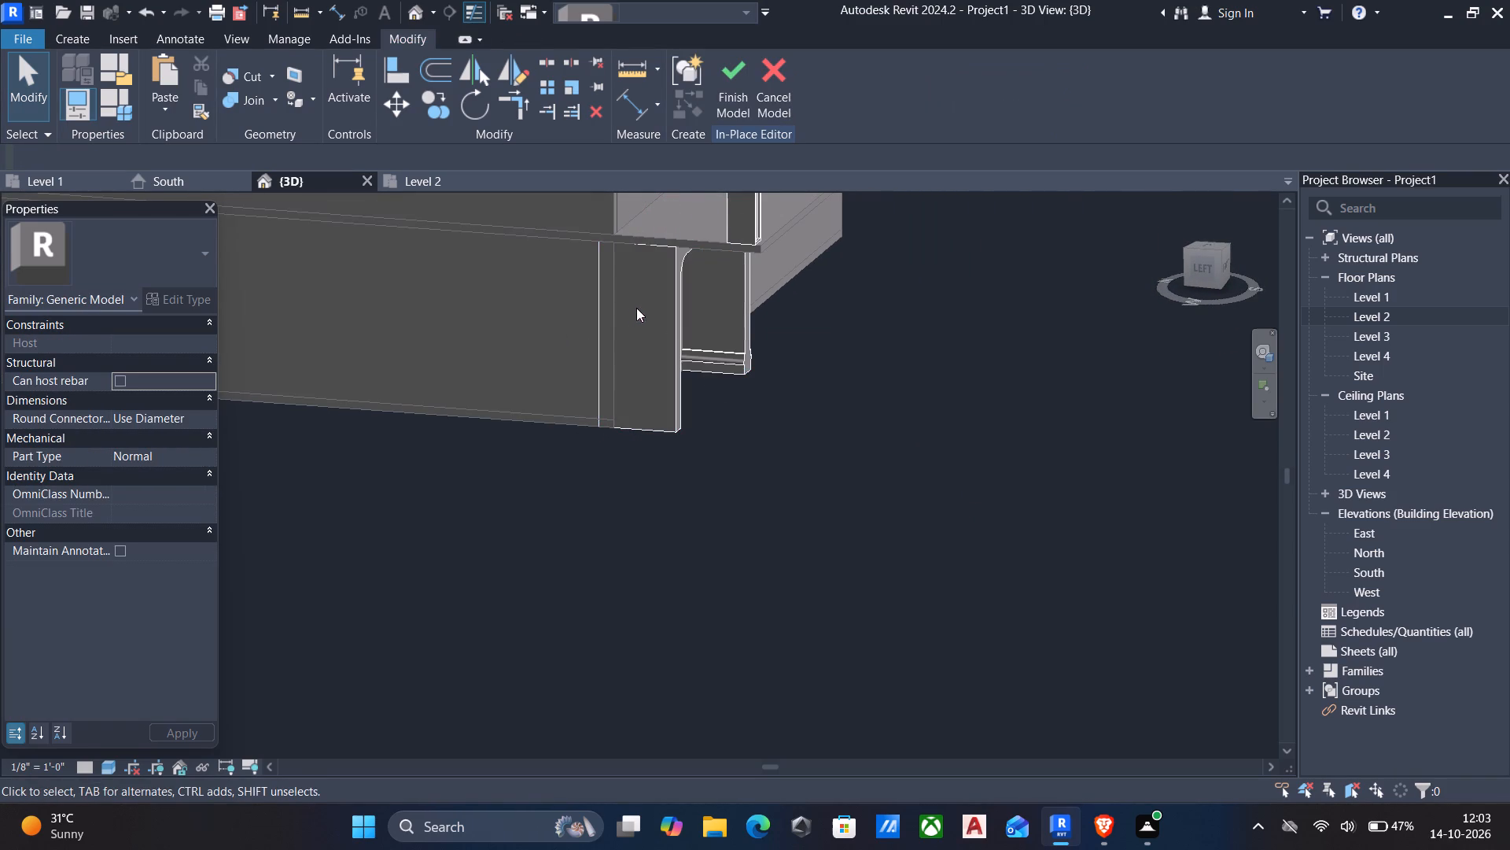
Pull the frame's wall-side face outward to about 3' 0" from the work plane, making the extrusion about 1' 10" deep.
{"action": "left_click", "coordinate": [679, 323]}
{"action": "left_click_drag", "start_coordinate": [633, 309], "coordinate": [686, 313]}
{"action": "key", "text": "Escape"}
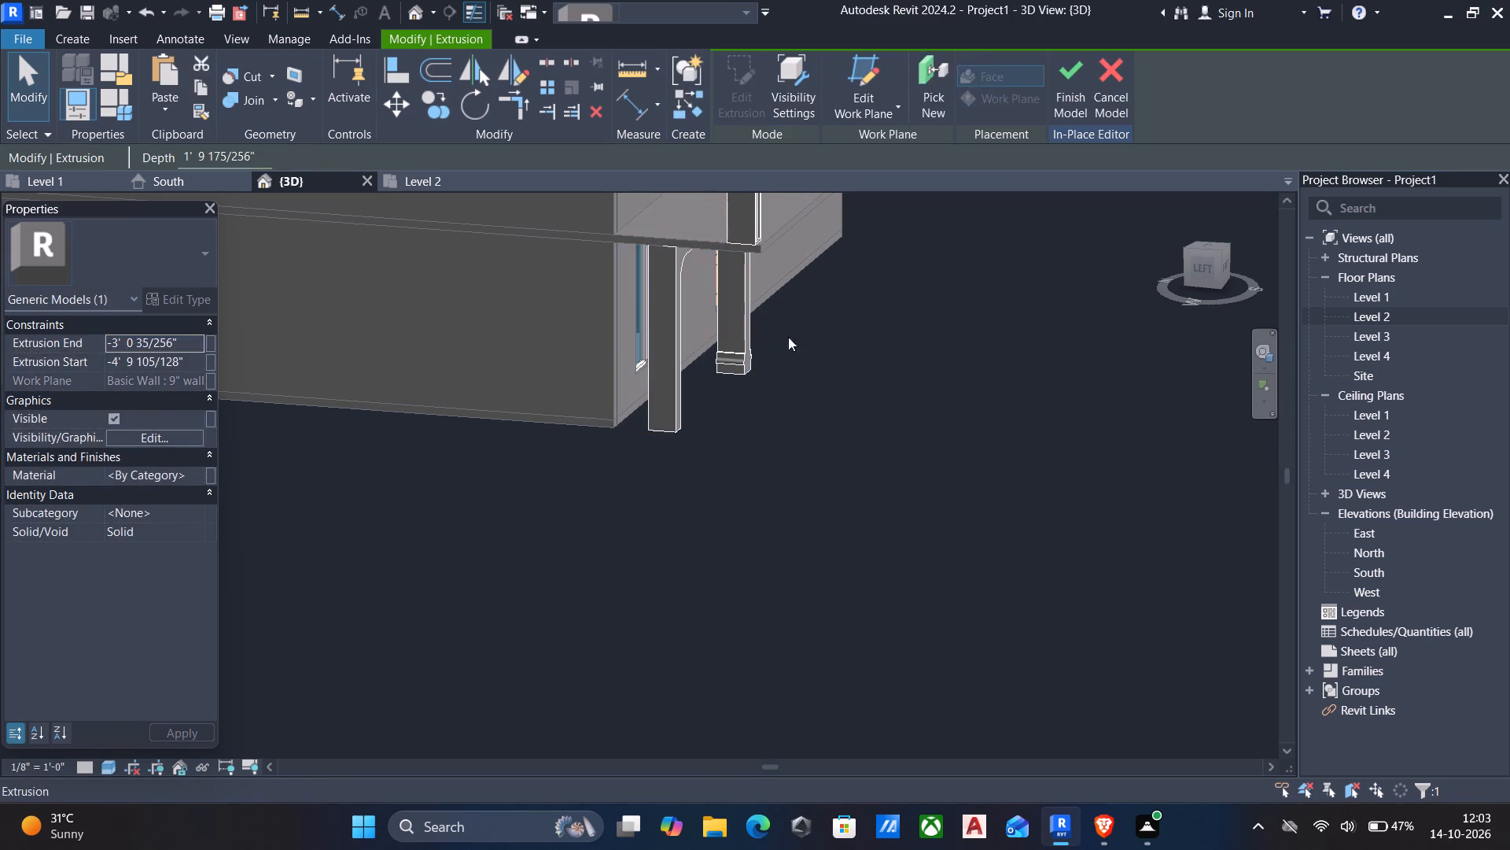
Examine the moulded base of the frame's east leg from the front and both sides.
{"action": "middle_click_drag", "start_coordinate": [830, 351], "coordinate": [652, 349], "text": "shift"}
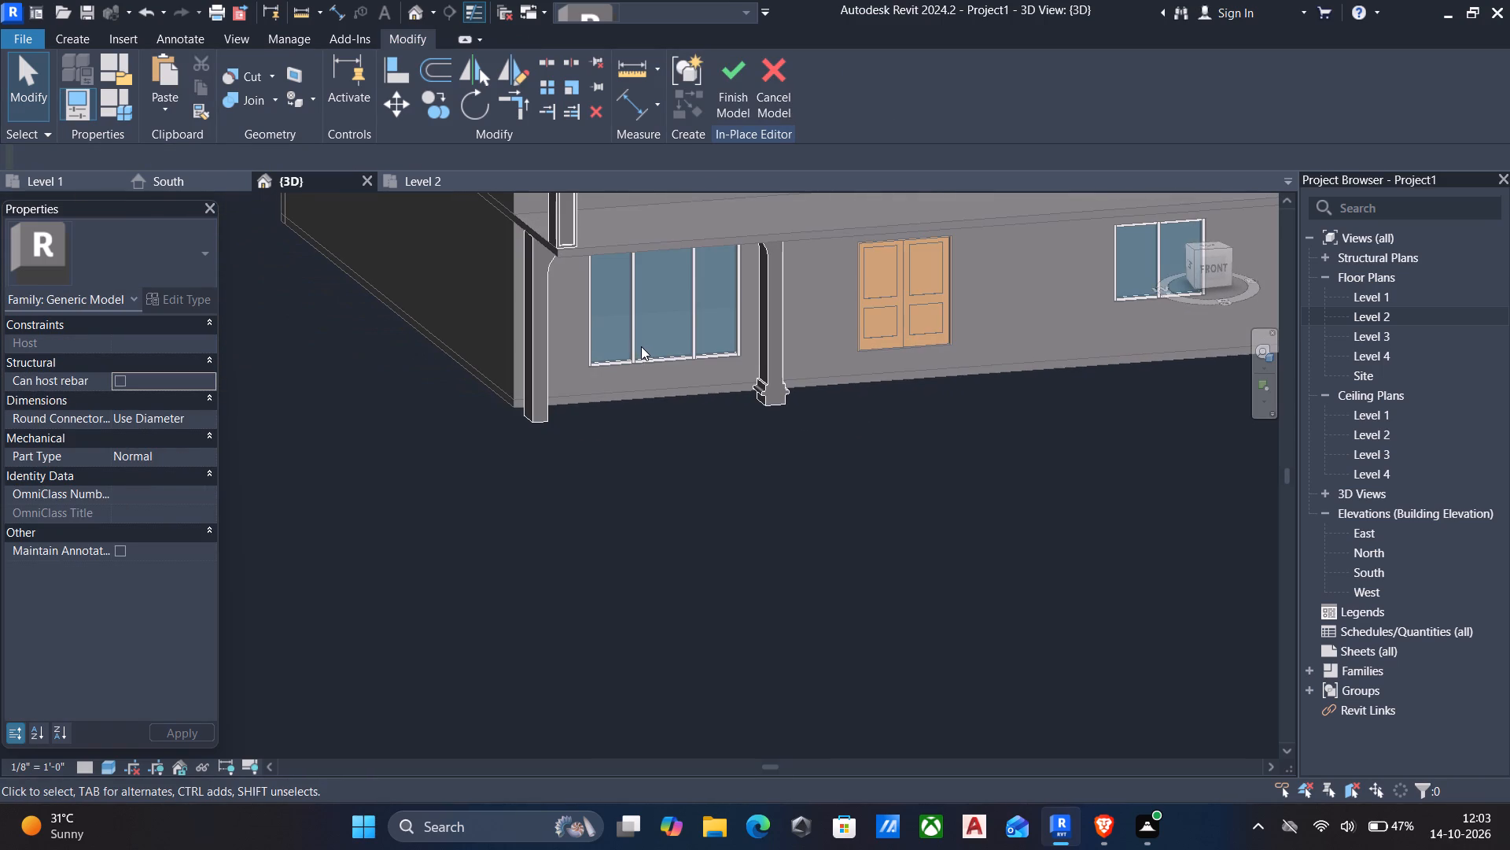
{"action": "scroll", "coordinate": [816, 419], "scroll_direction": "up", "scroll_amount": 5}
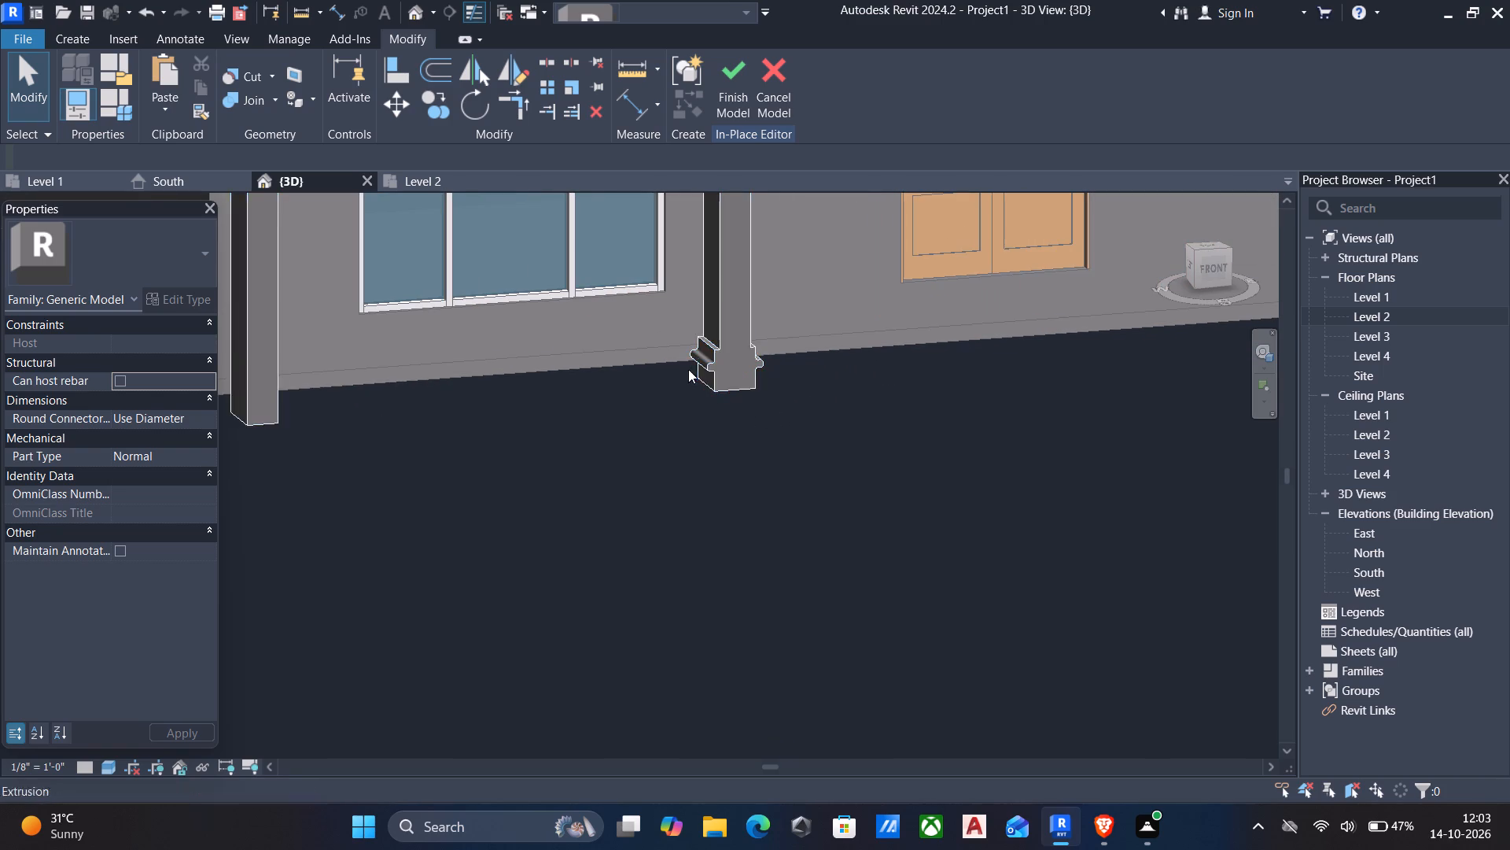
{"action": "scroll", "coordinate": [713, 384], "scroll_direction": "down", "scroll_amount": 2}
{"action": "middle_click_drag", "start_coordinate": [779, 401], "coordinate": [633, 387], "text": "shift"}
{"action": "scroll", "coordinate": [661, 411], "scroll_direction": "up", "scroll_amount": 6}
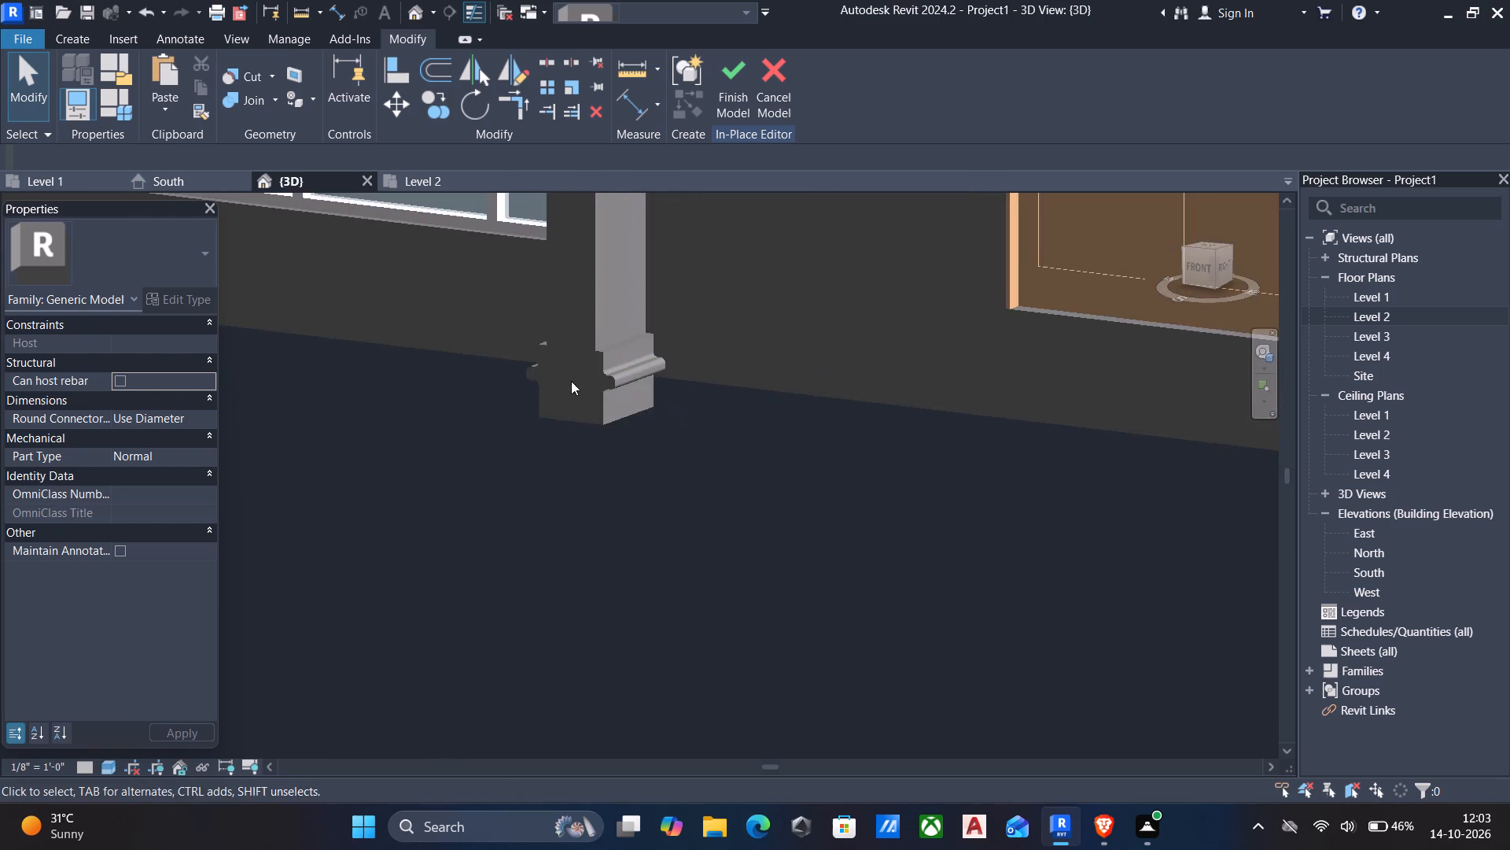
{"action": "scroll", "coordinate": [535, 371], "scroll_direction": "up", "scroll_amount": 5}
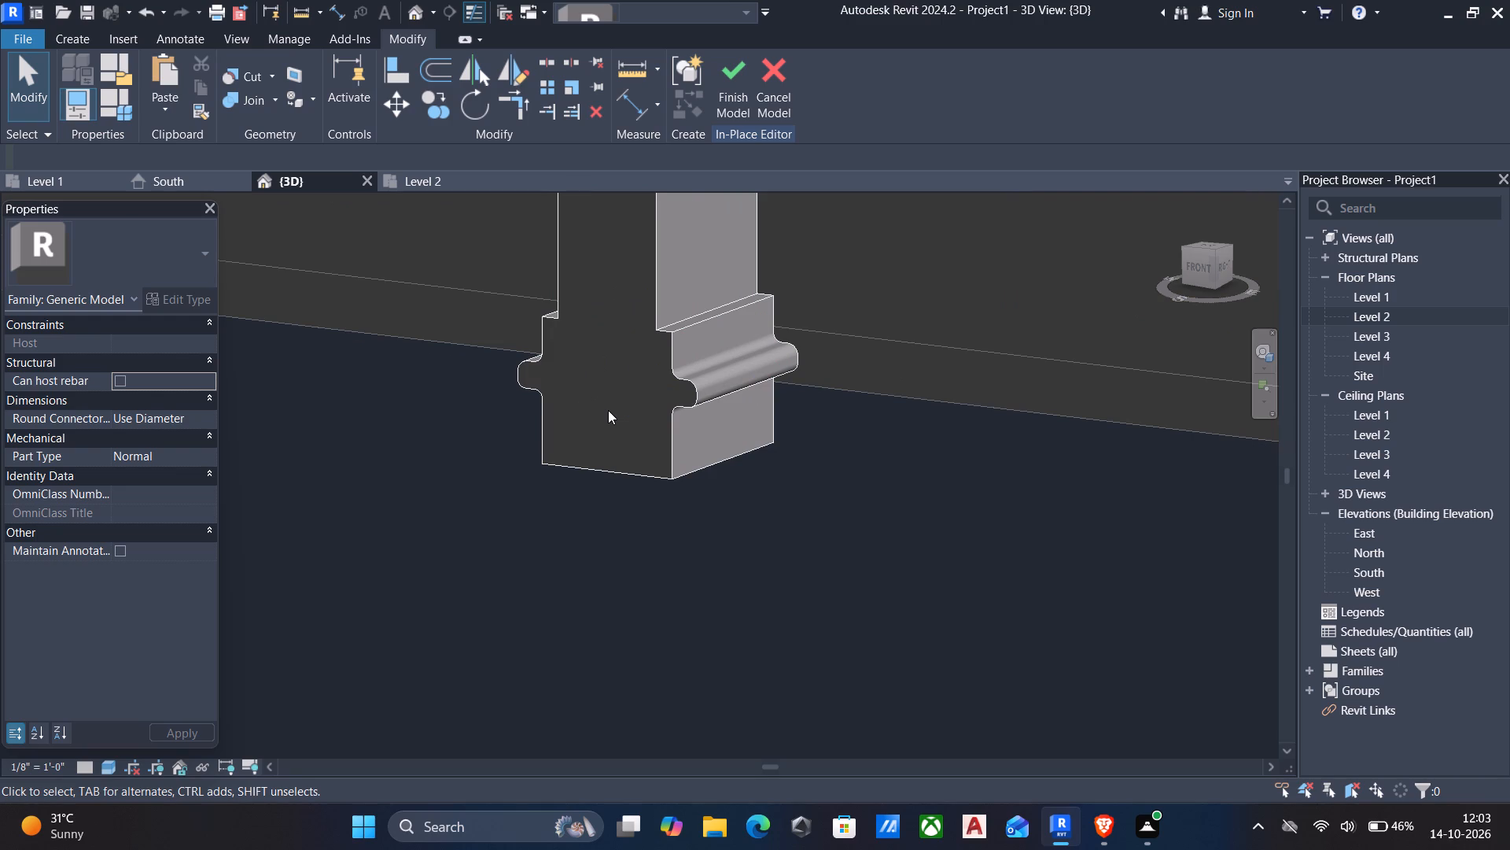
{"action": "scroll", "coordinate": [724, 446], "scroll_direction": "down", "scroll_amount": 3}
{"action": "middle_click_drag", "start_coordinate": [719, 449], "coordinate": [668, 460], "text": "shift"}
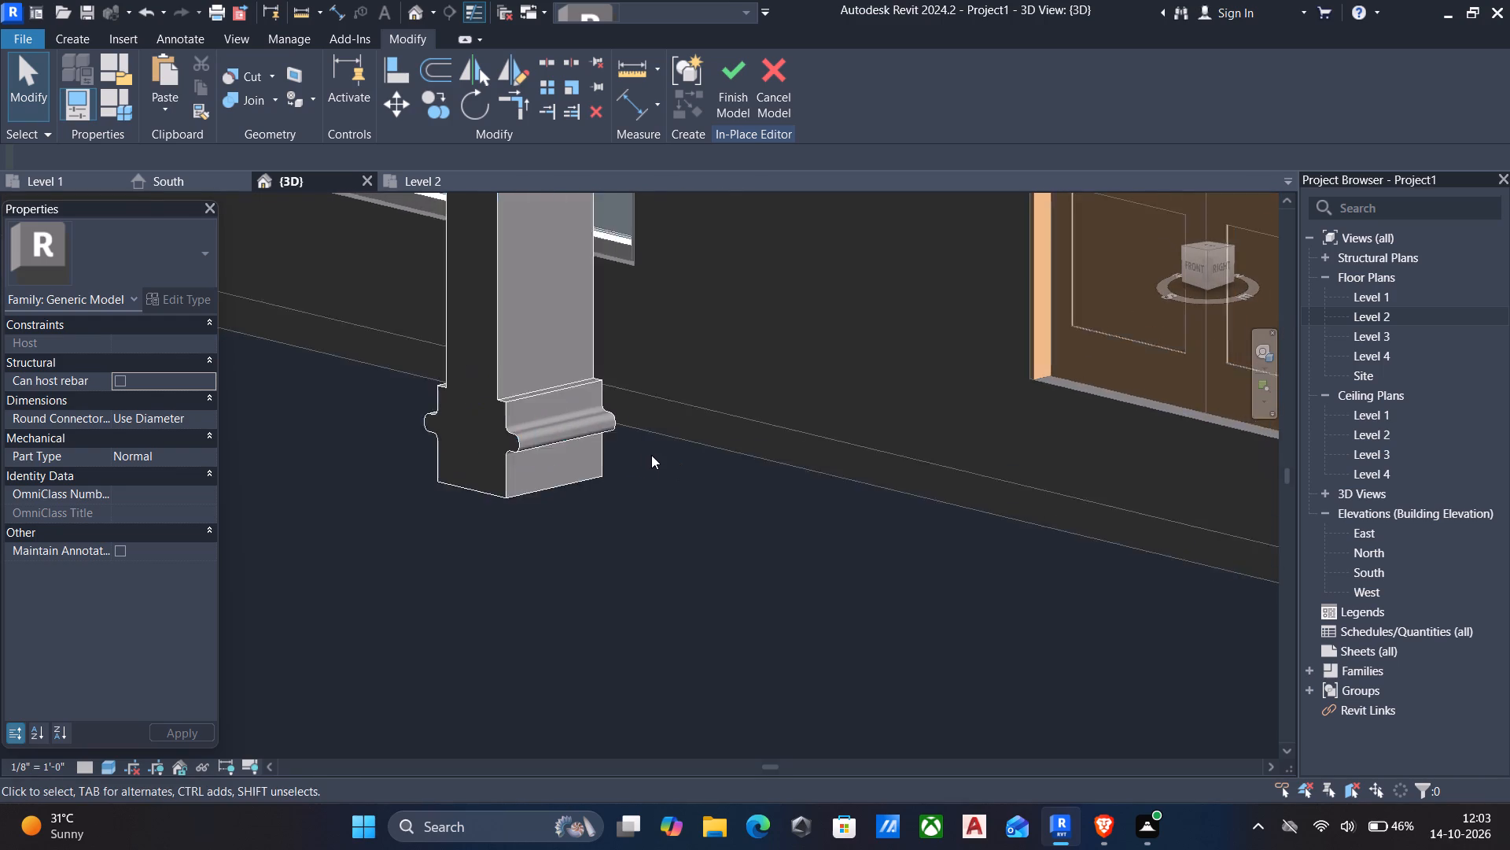
{"action": "scroll", "coordinate": [644, 451], "scroll_direction": "down", "scroll_amount": 4}
{"action": "middle_click_drag", "start_coordinate": [665, 458], "coordinate": [707, 448], "text": "shift"}
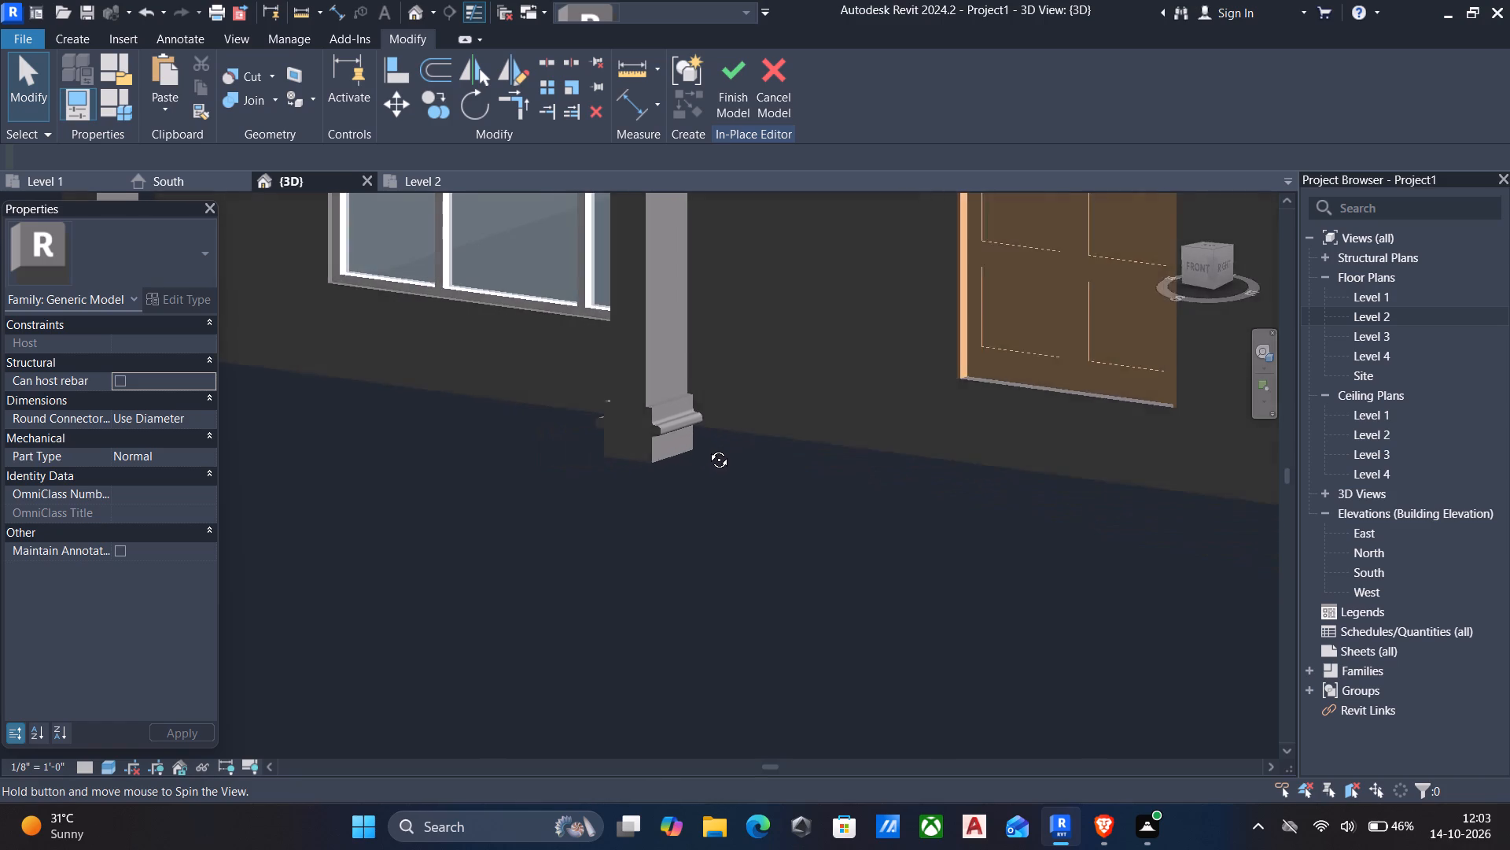
{"action": "middle_click_drag", "start_coordinate": [707, 448], "coordinate": [773, 426], "text": "shift"}
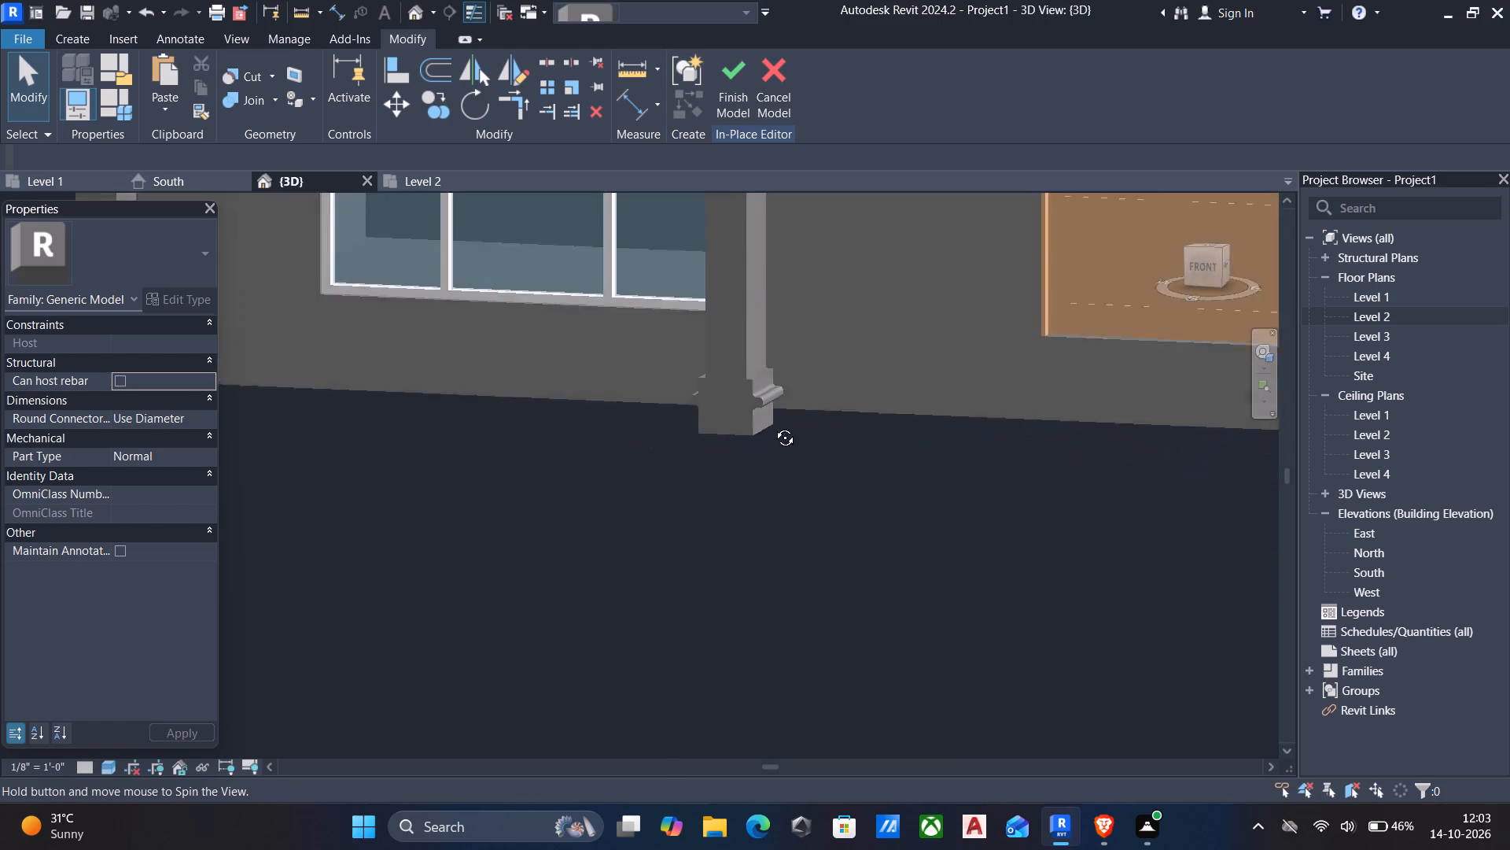
{"action": "middle_click_drag", "start_coordinate": [773, 426], "coordinate": [891, 475], "text": "shift"}
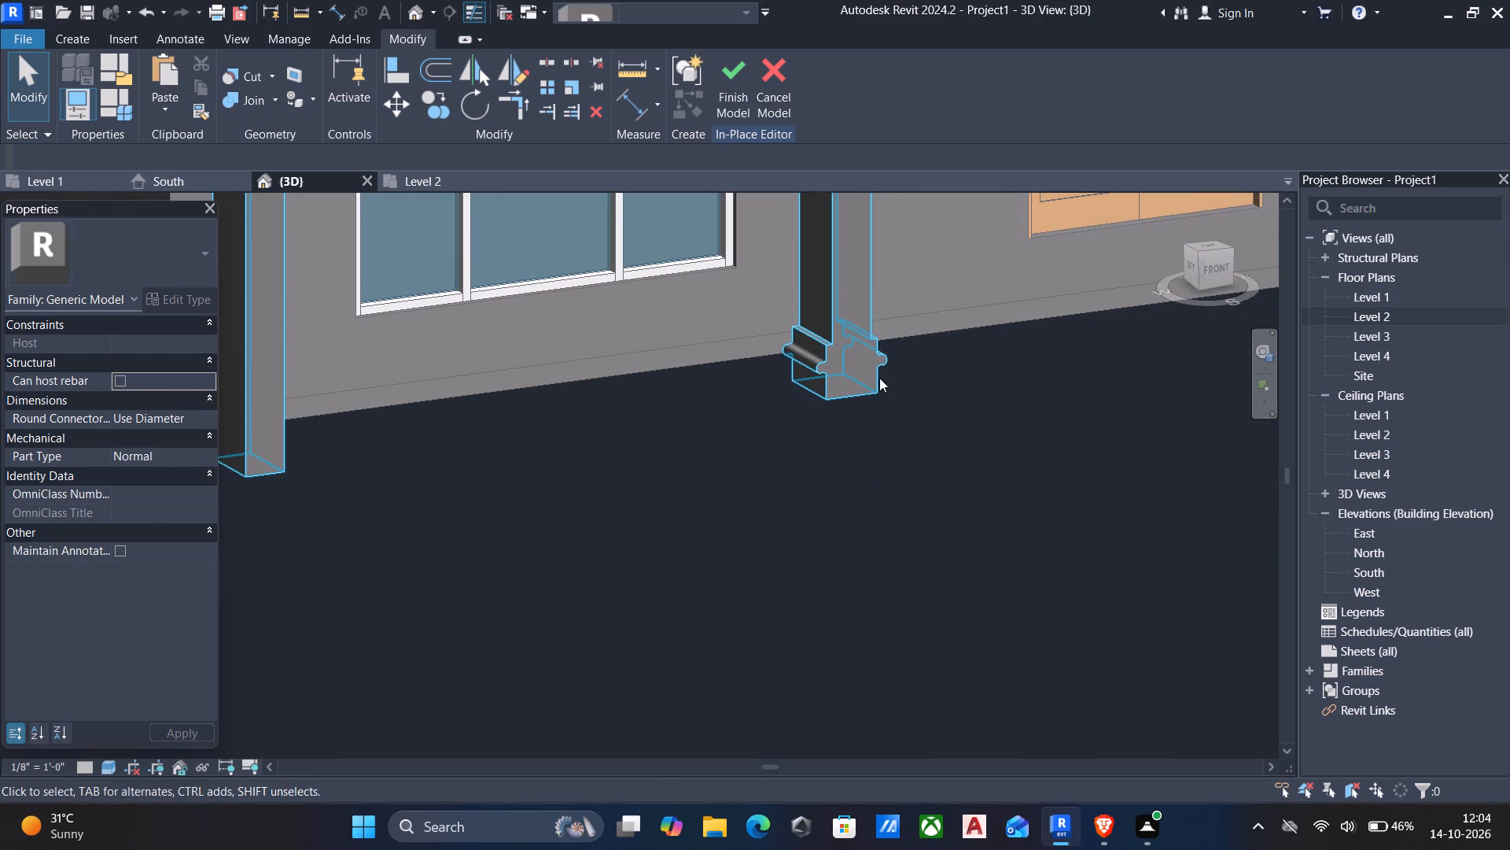
{"action": "scroll", "coordinate": [832, 342], "scroll_direction": "up", "scroll_amount": 7}
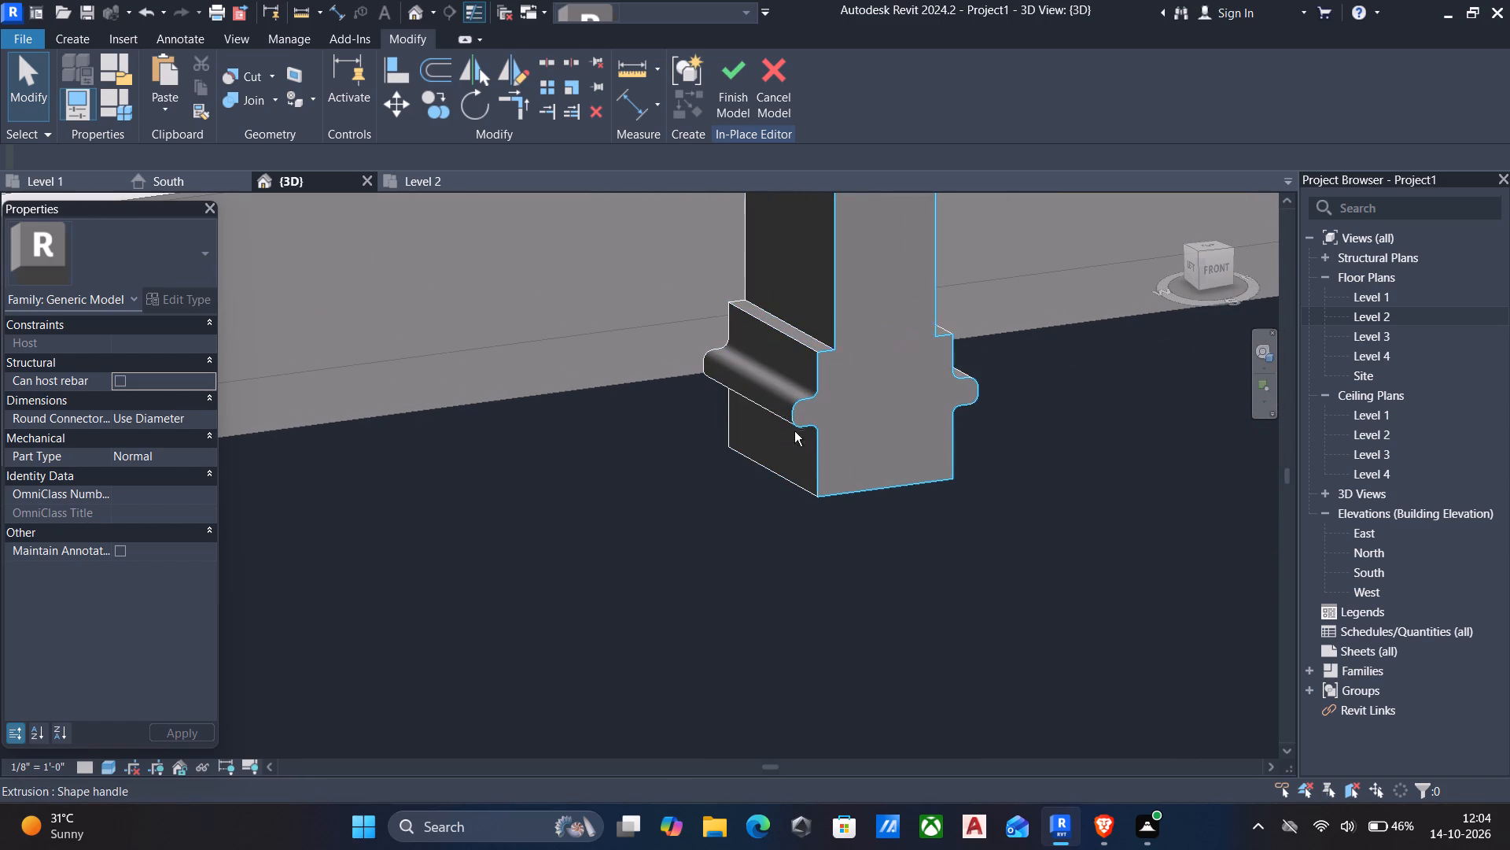
{"action": "scroll", "coordinate": [793, 413], "scroll_direction": "down", "scroll_amount": 4}
{"action": "middle_click_drag", "start_coordinate": [954, 421], "coordinate": [779, 416], "text": "shift"}
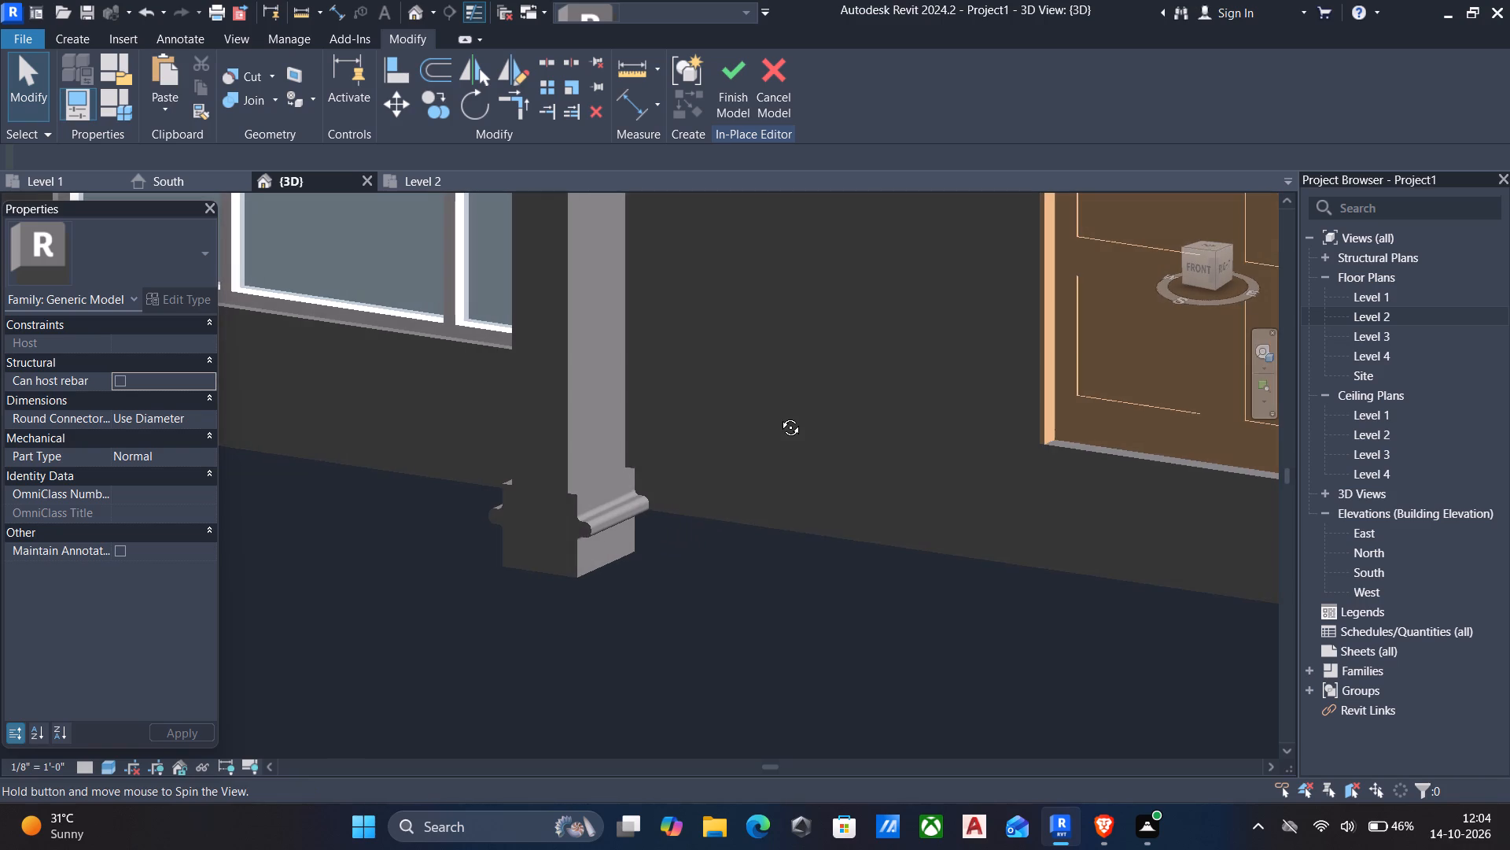
{"action": "middle_click_drag", "start_coordinate": [779, 416], "coordinate": [850, 397], "text": "shift"}
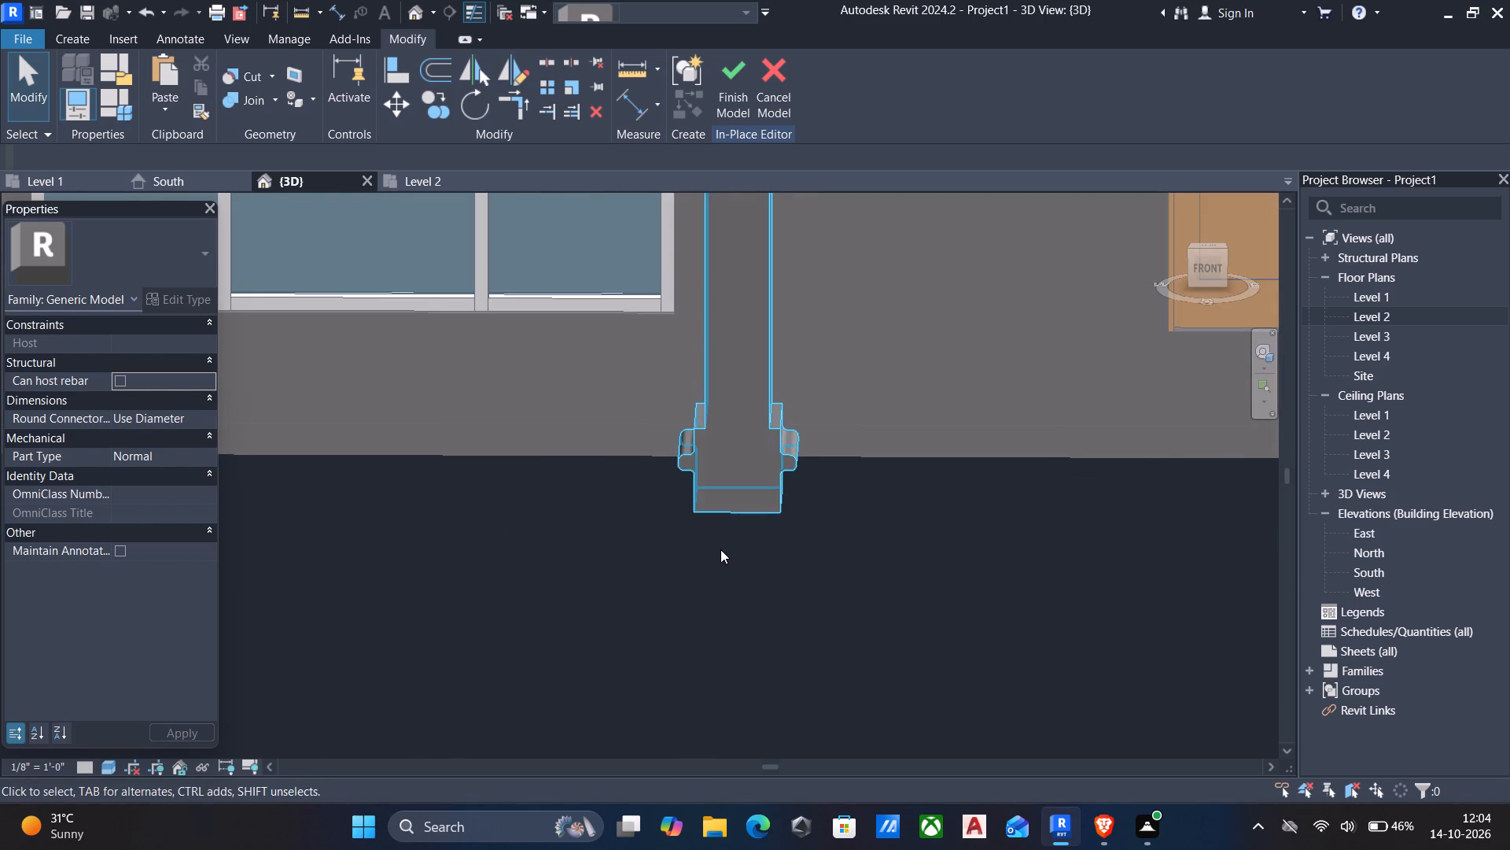
{"action": "middle_click_drag", "start_coordinate": [720, 546], "coordinate": [724, 494]}
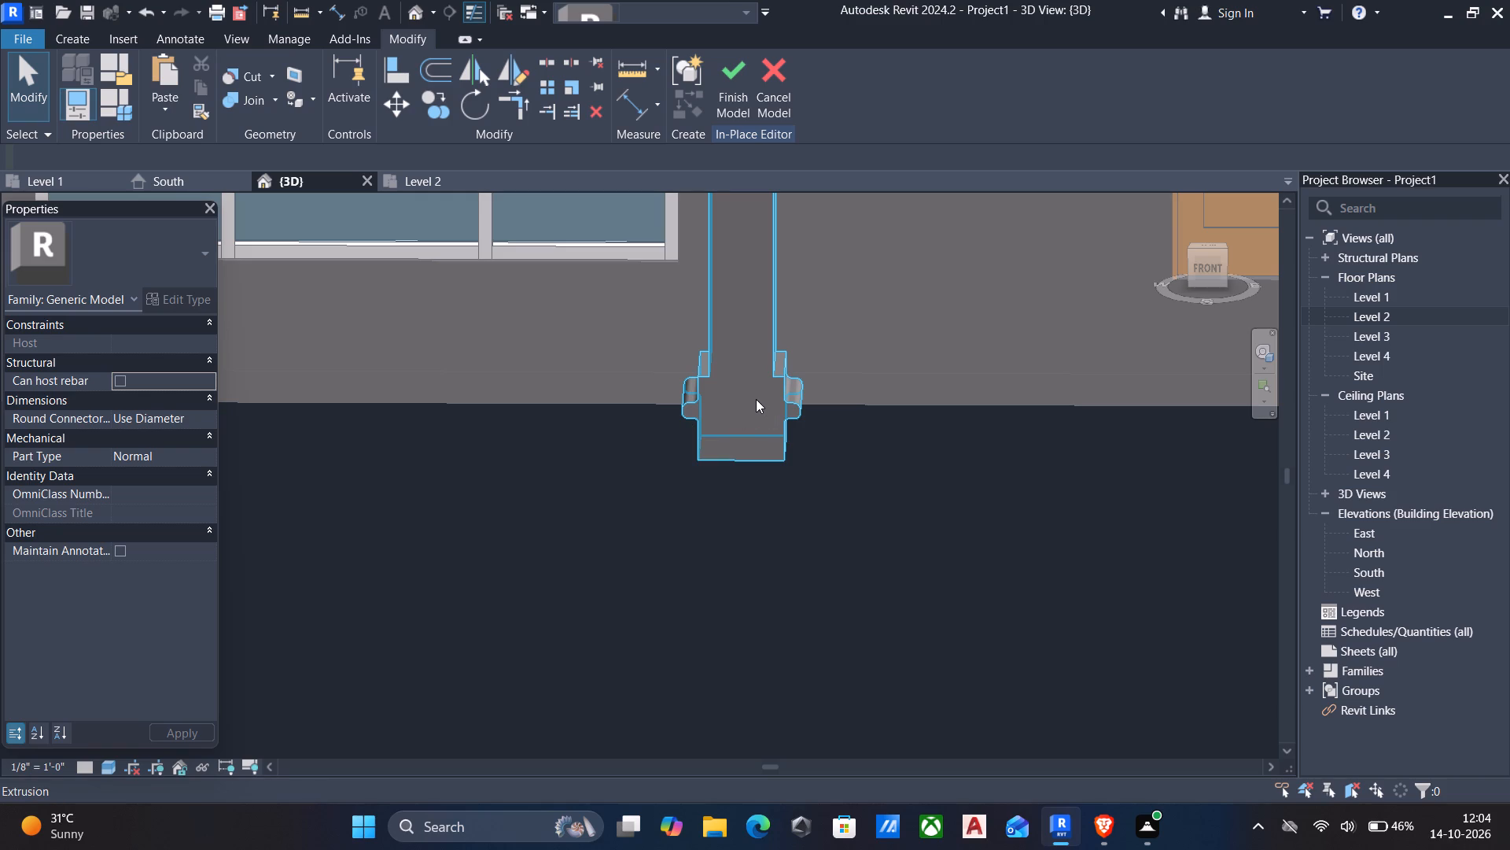
{"action": "scroll", "coordinate": [749, 416], "scroll_direction": "down", "scroll_amount": 2}
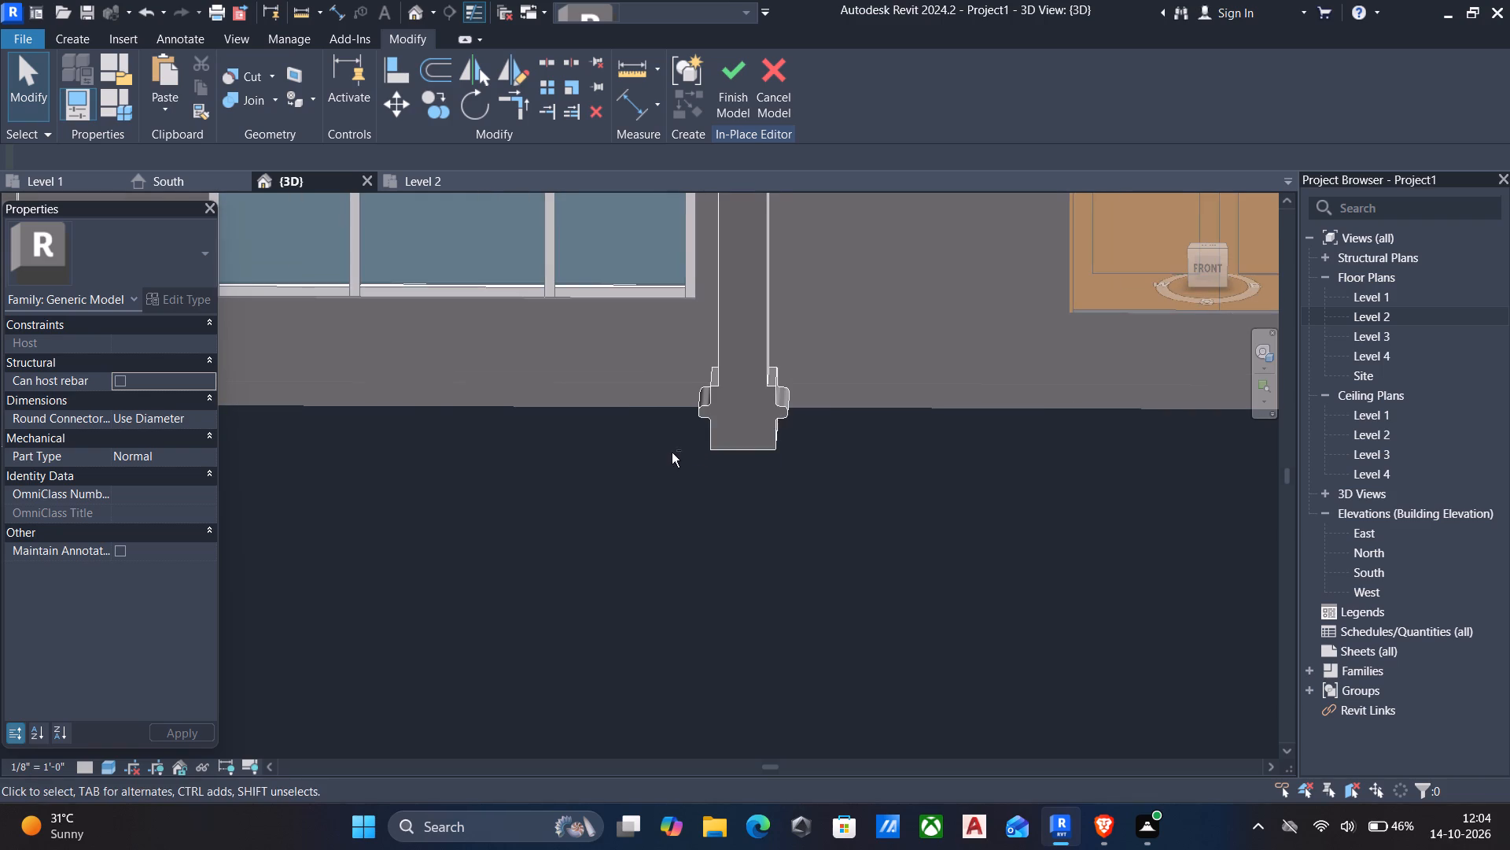
Start a new extrusion with its work plane on the front face of the east leg's moulded base.
{"action": "middle_click_drag", "start_coordinate": [672, 453], "coordinate": [904, 419], "text": "shift"}
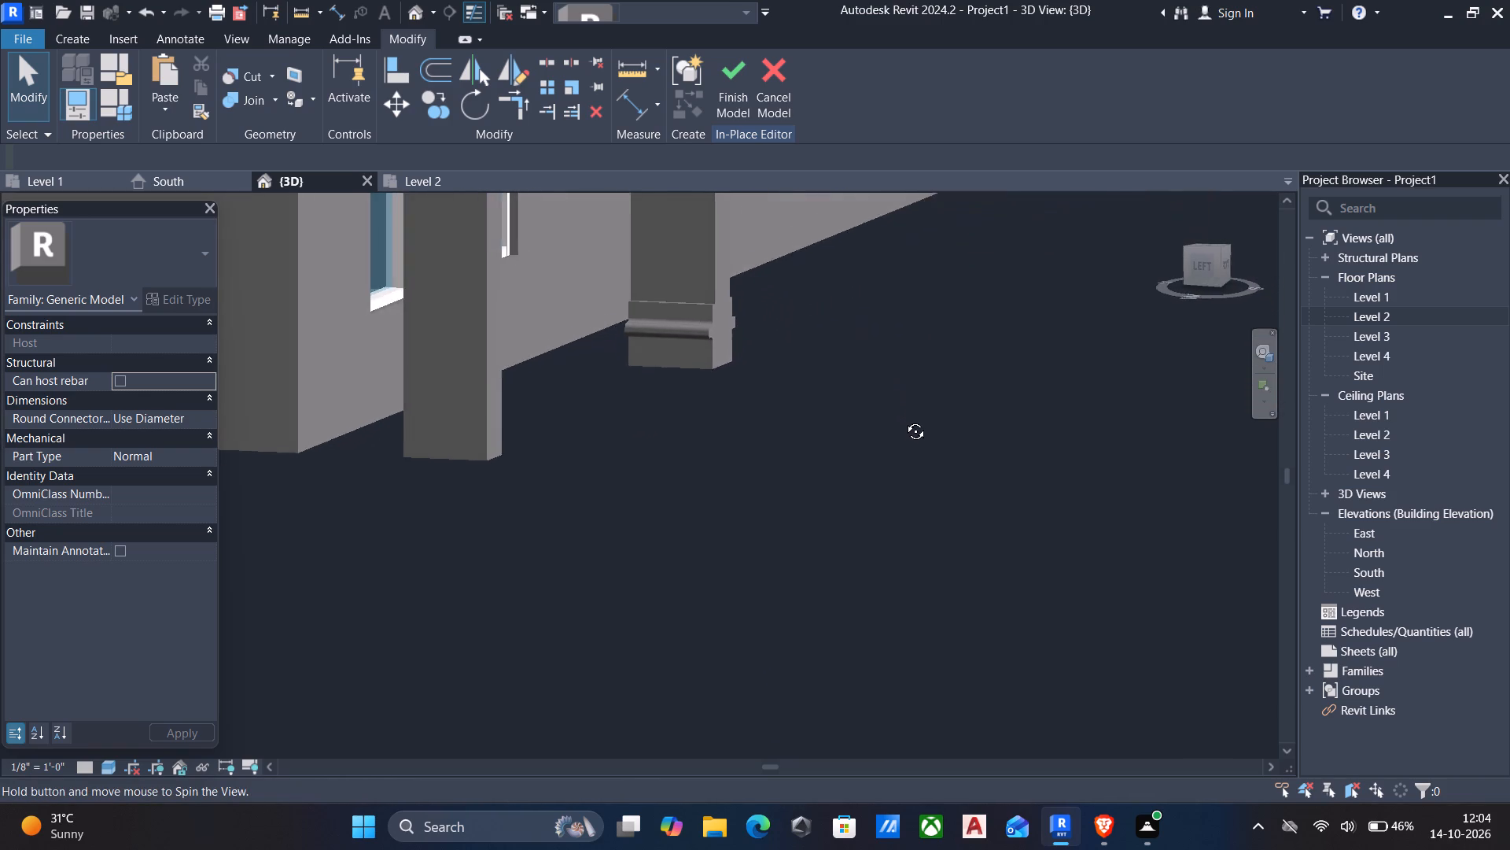
{"action": "middle_click_drag", "start_coordinate": [904, 419], "coordinate": [901, 423], "text": "shift"}
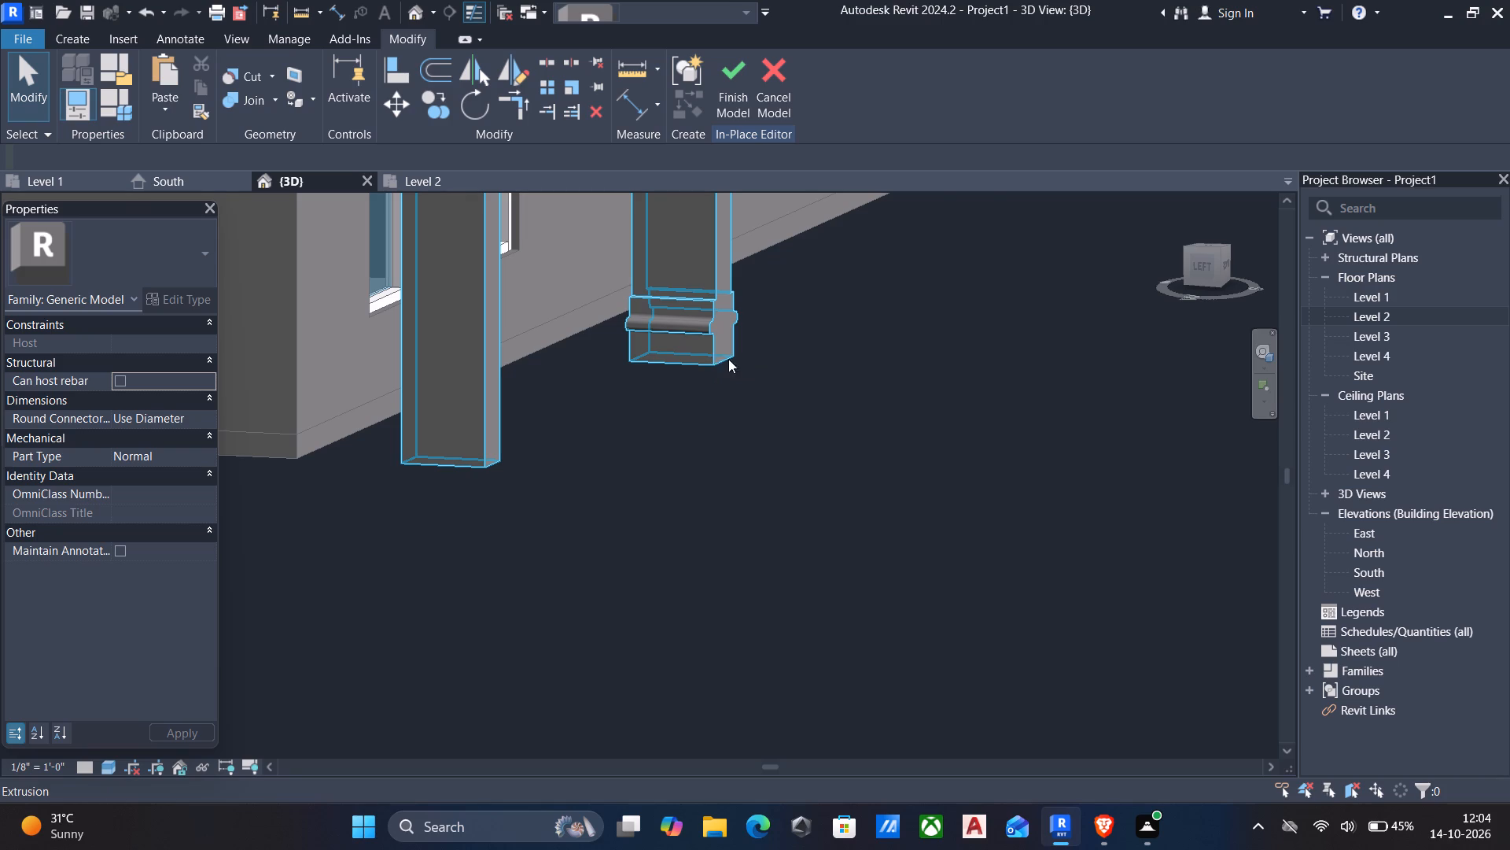
{"action": "scroll", "coordinate": [861, 407], "scroll_direction": "down", "scroll_amount": 2}
{"action": "middle_click_drag", "start_coordinate": [870, 410], "coordinate": [725, 463], "text": "shift"}
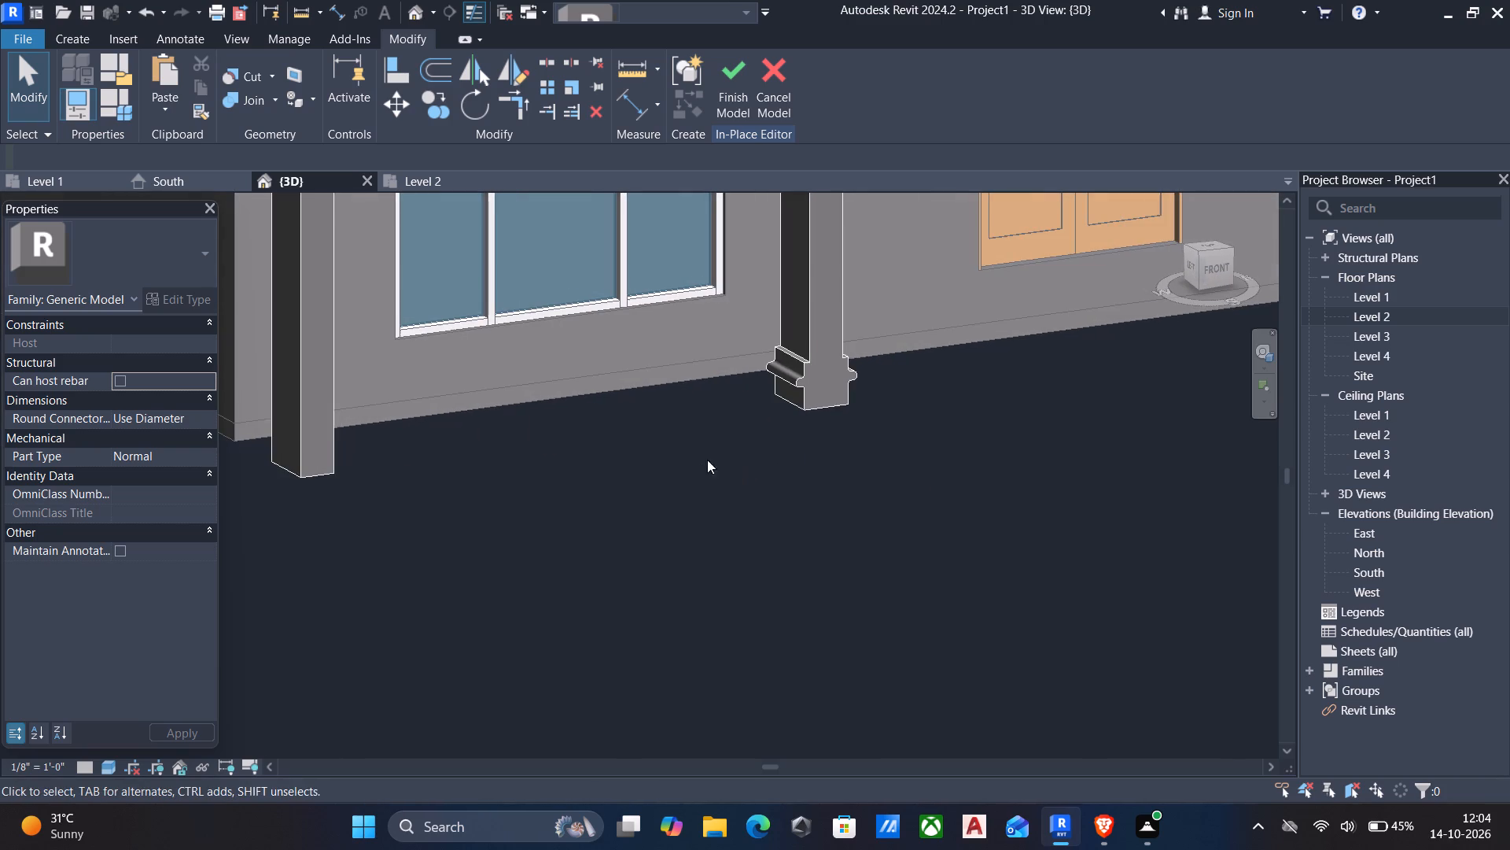
{"action": "scroll", "coordinate": [838, 382], "scroll_direction": "up", "scroll_amount": 9}
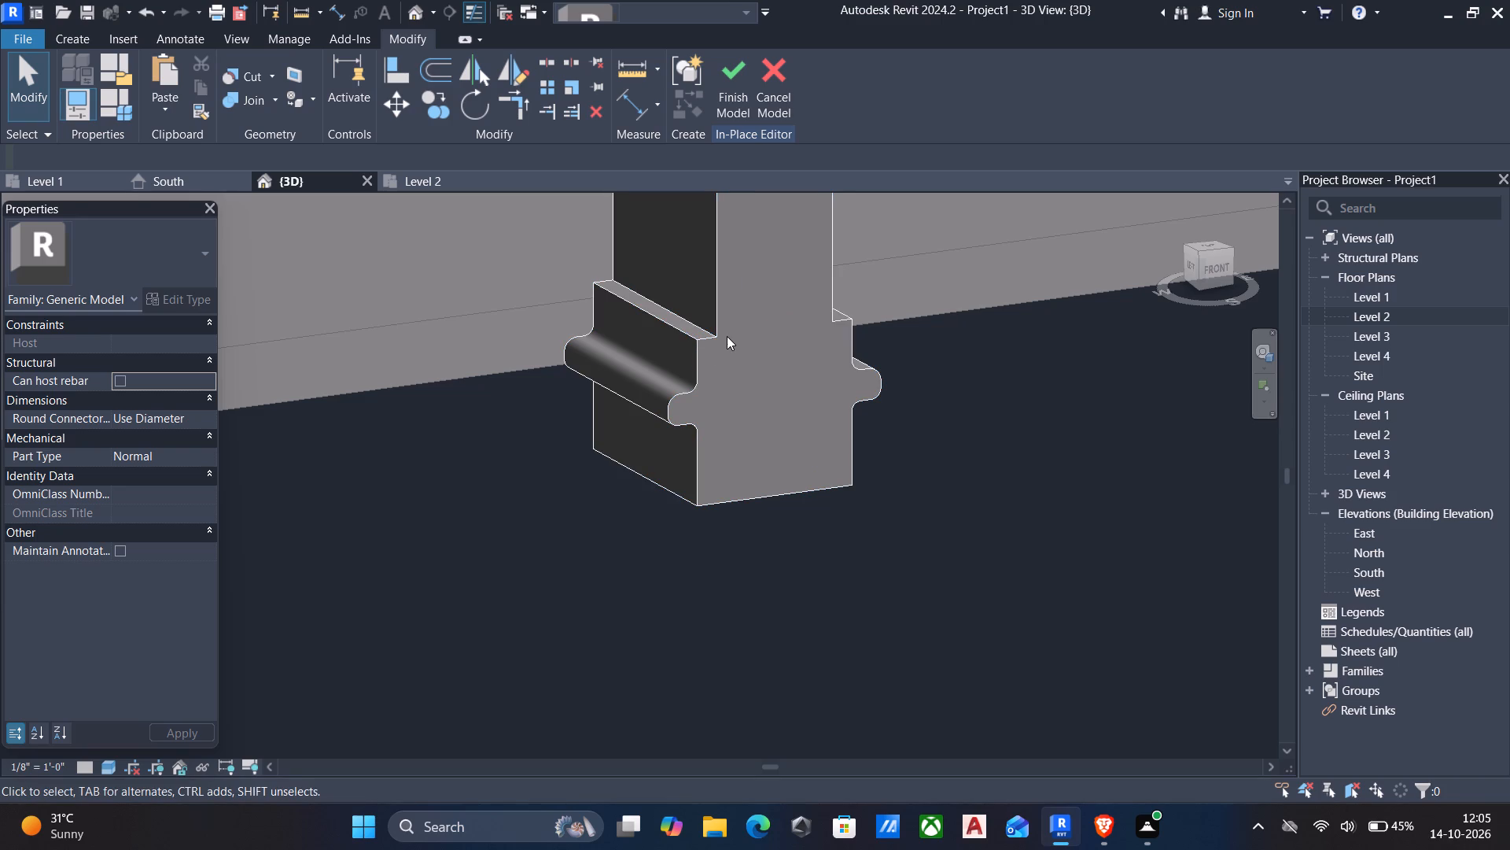
{"action": "left_click", "coordinate": [707, 337]}
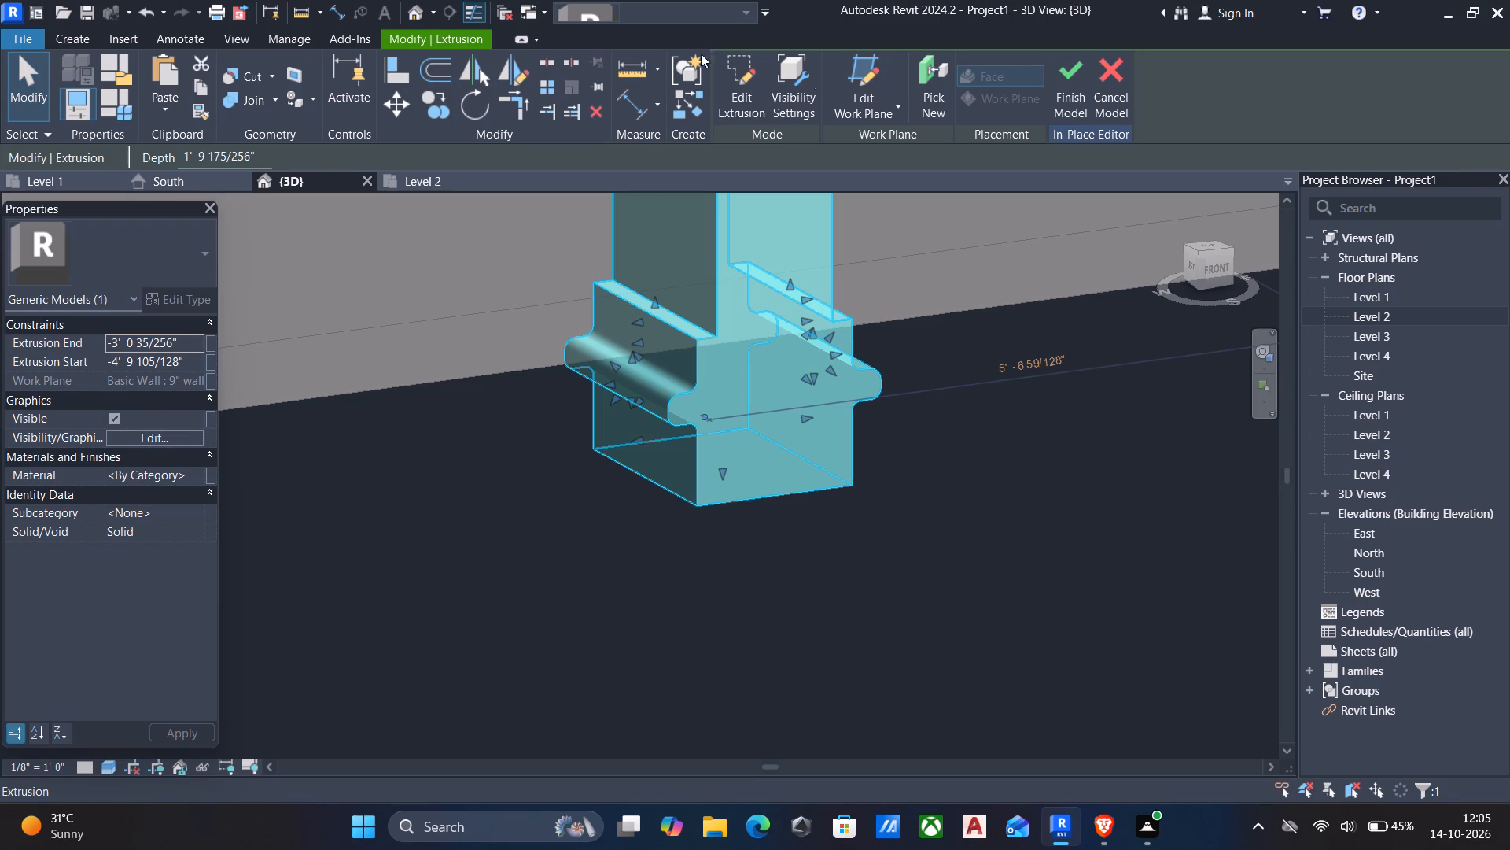
{"action": "left_click", "coordinate": [74, 38]}
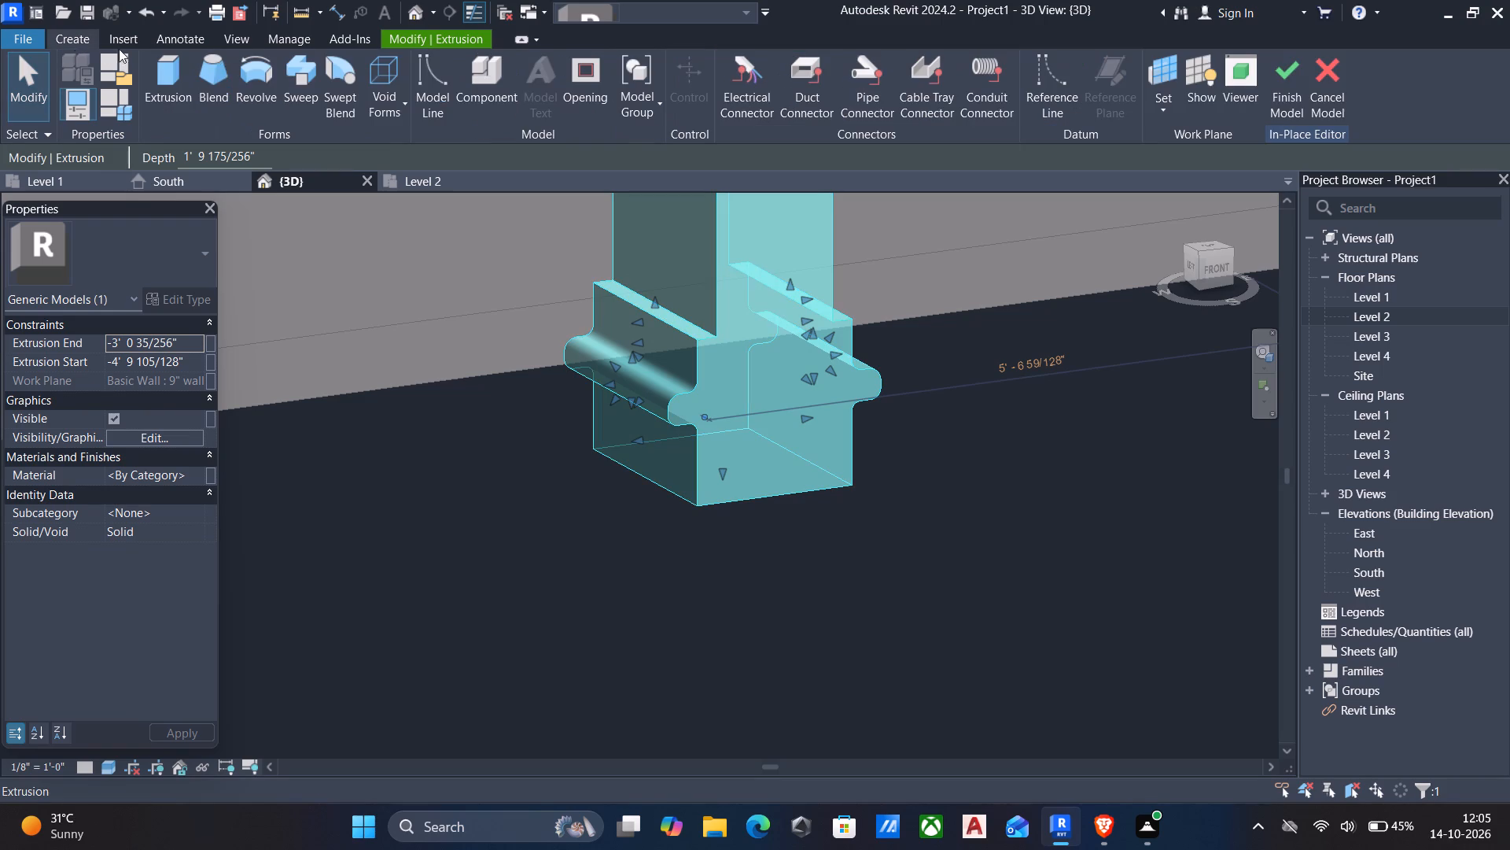
{"action": "left_click", "coordinate": [160, 66]}
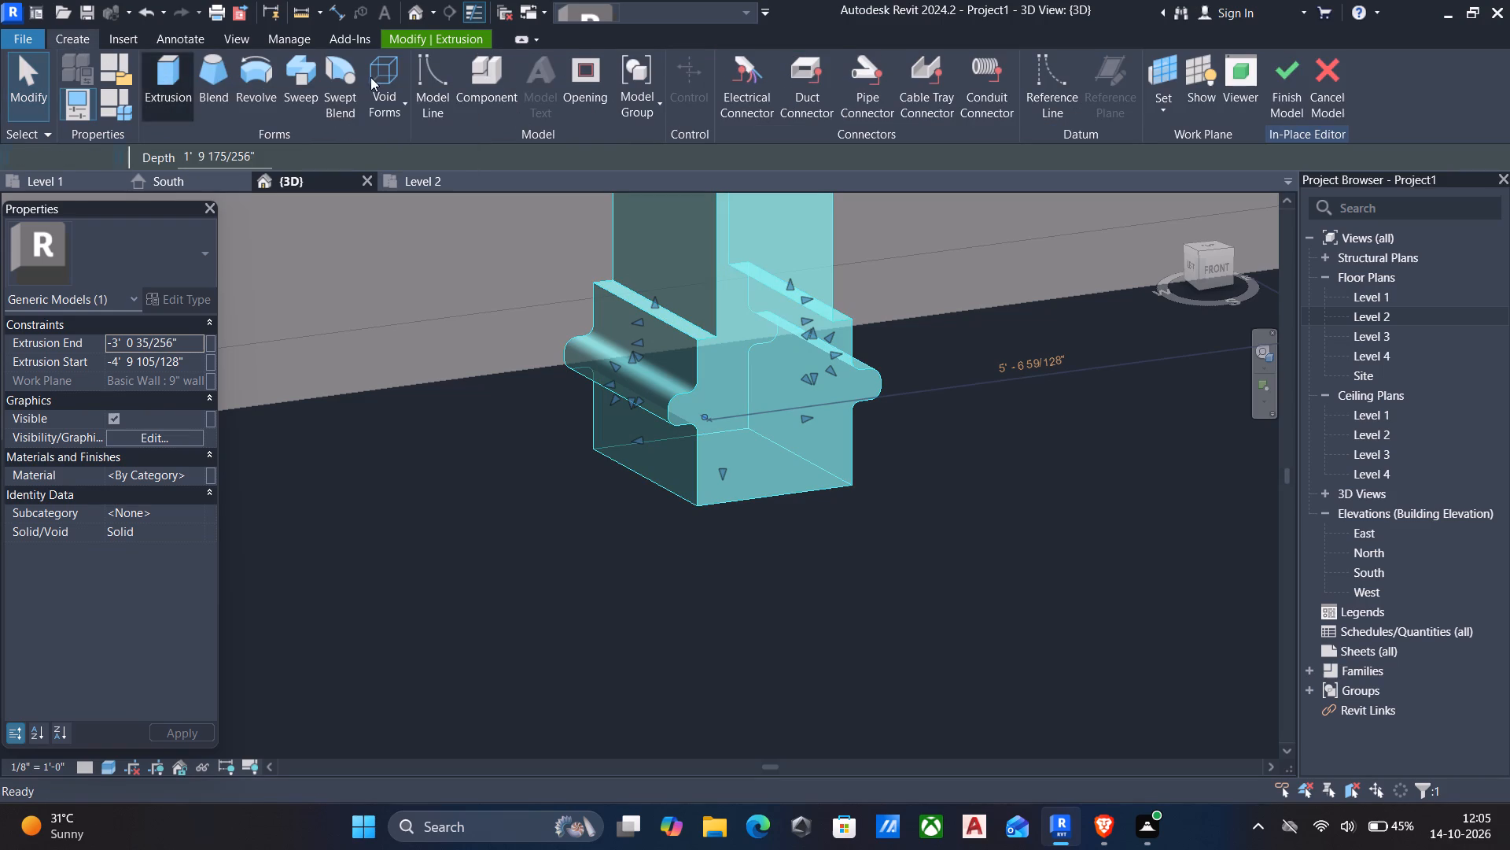
{"action": "left_click", "coordinate": [901, 105]}
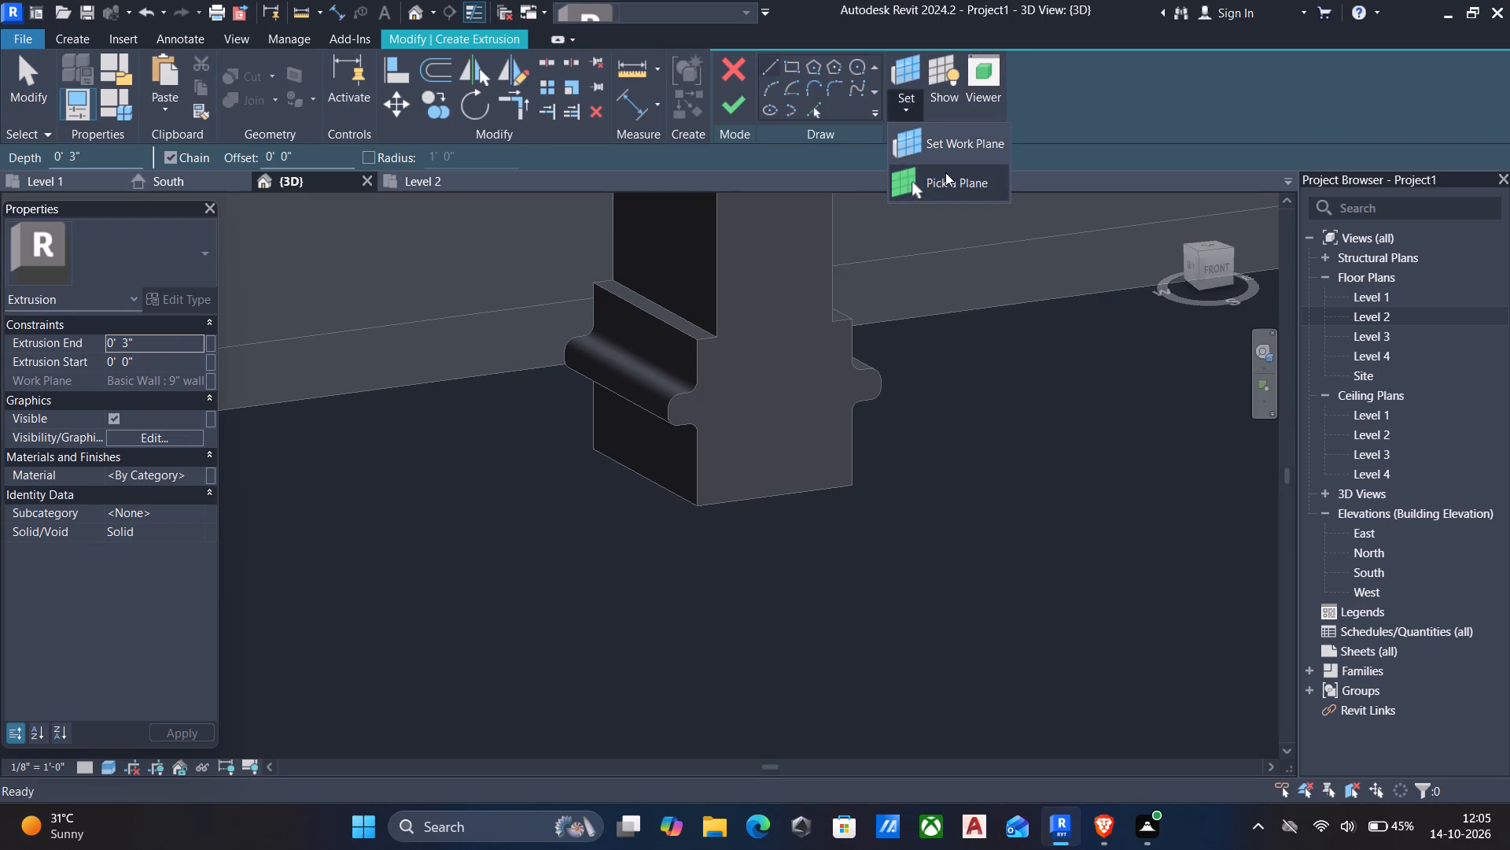
{"action": "left_click", "coordinate": [947, 176]}
{"action": "left_click", "coordinate": [708, 339]}
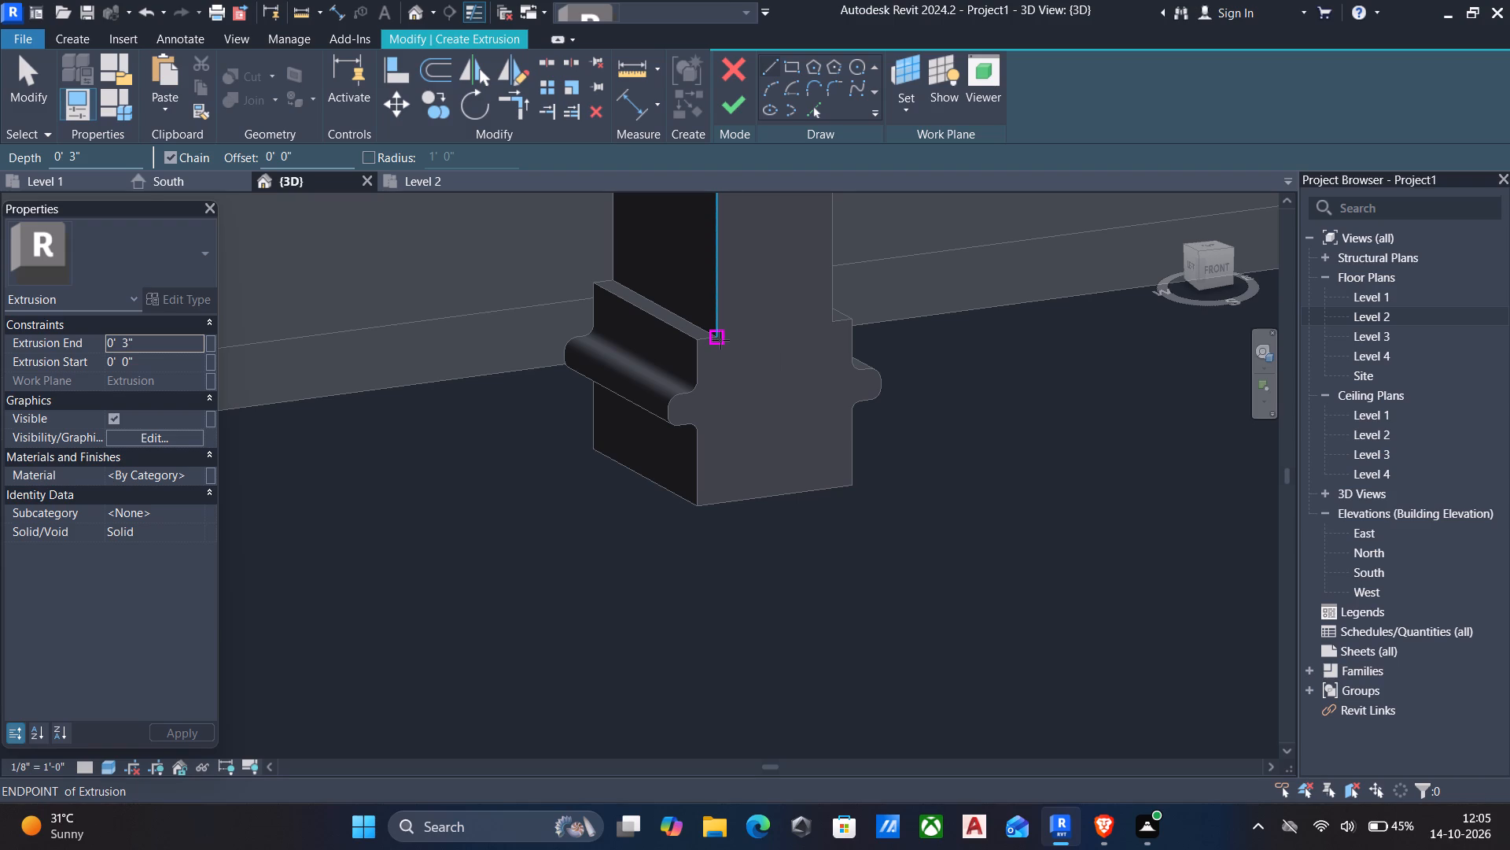
Trace the base's top edge with 1' 2" and 2" lines, plus a vertical line about 4" down each side to the moulding curves.
{"action": "left_click", "coordinate": [720, 340]}
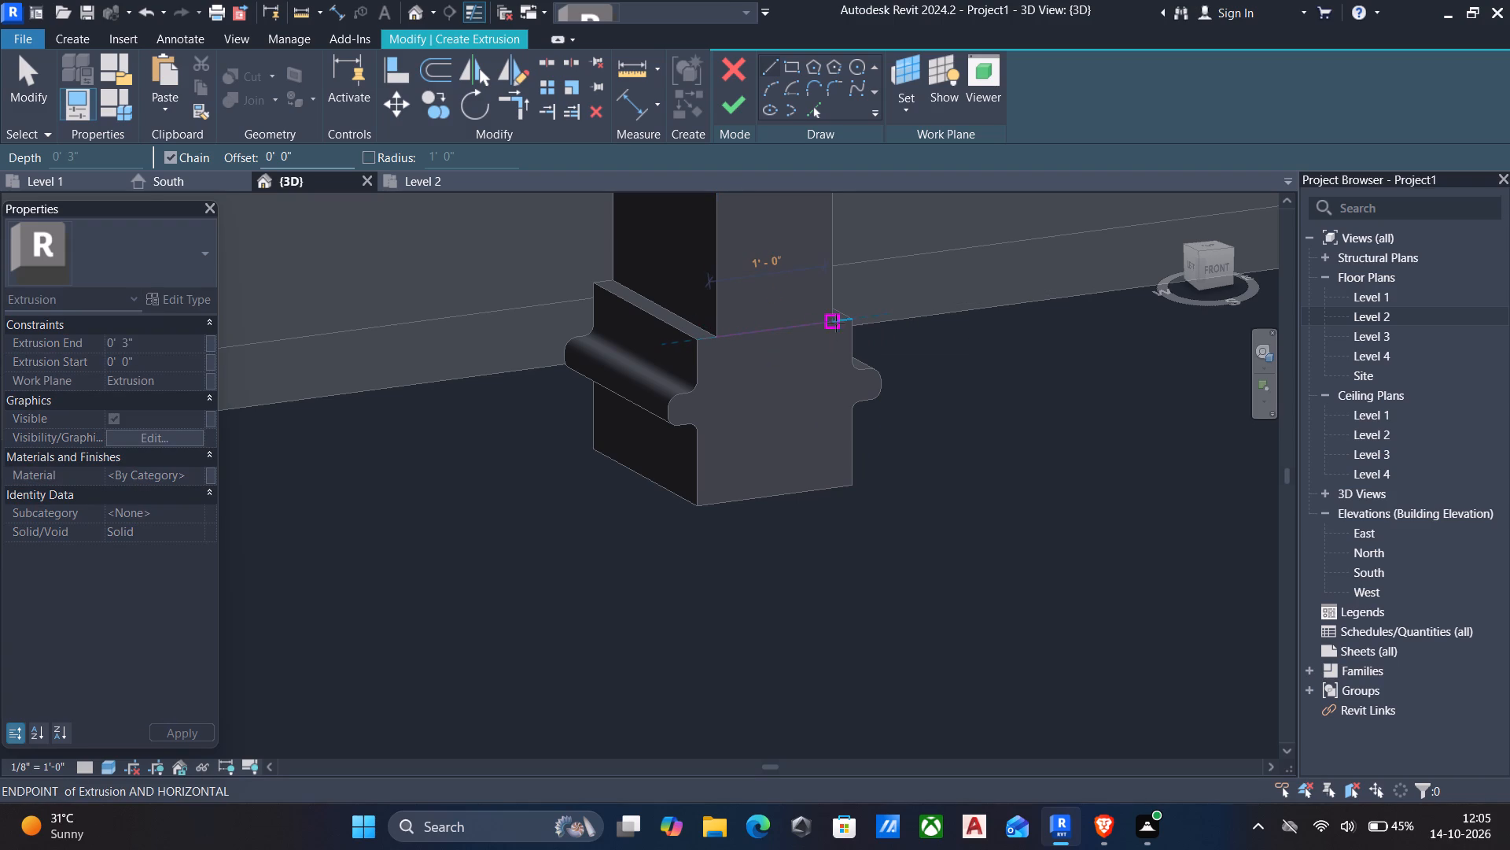
{"action": "left_click", "coordinate": [850, 319]}
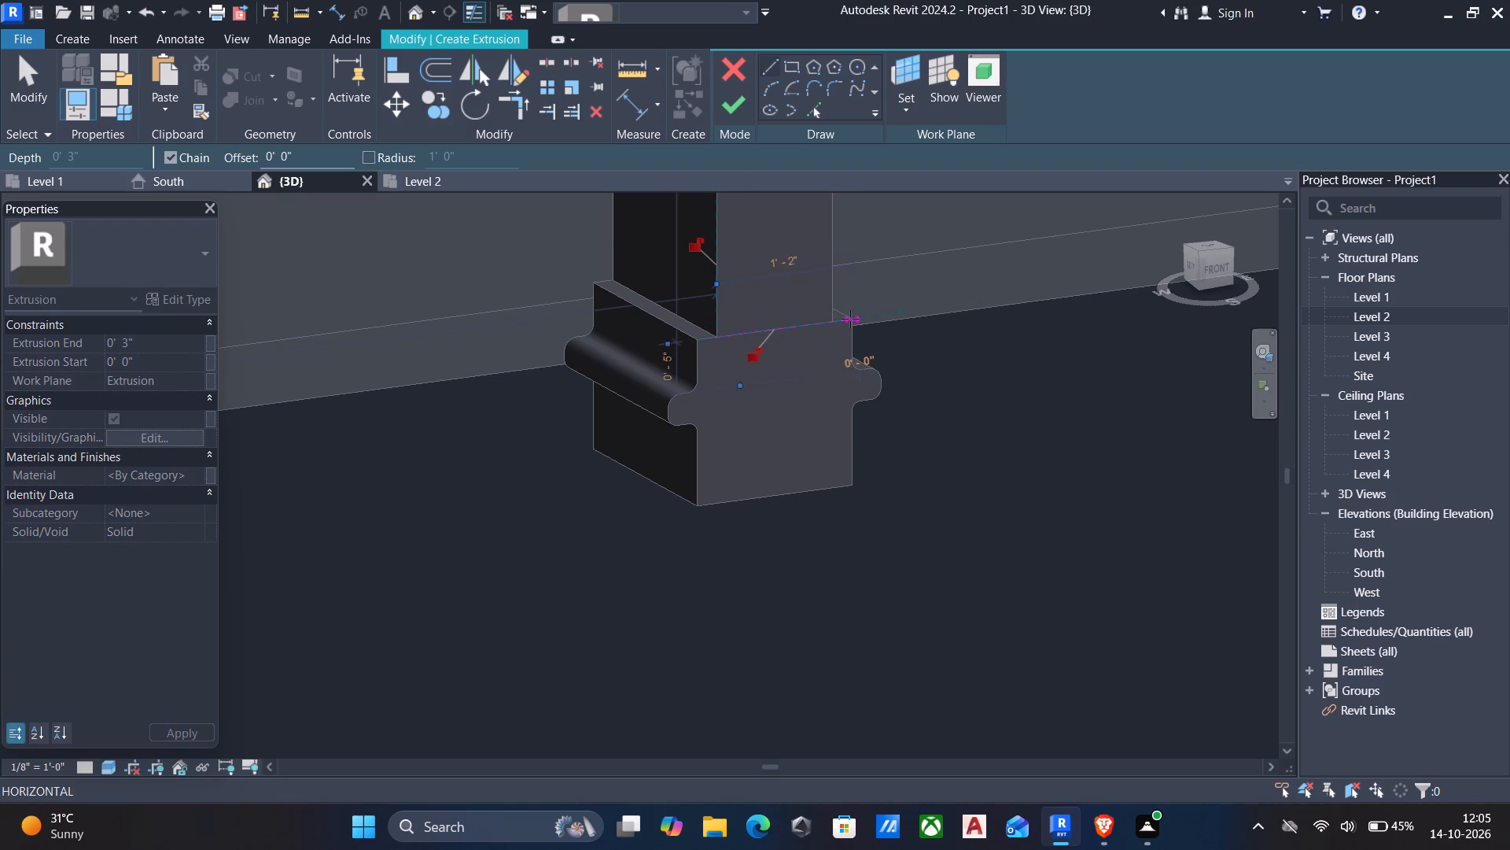
{"action": "key", "text": "Escape"}
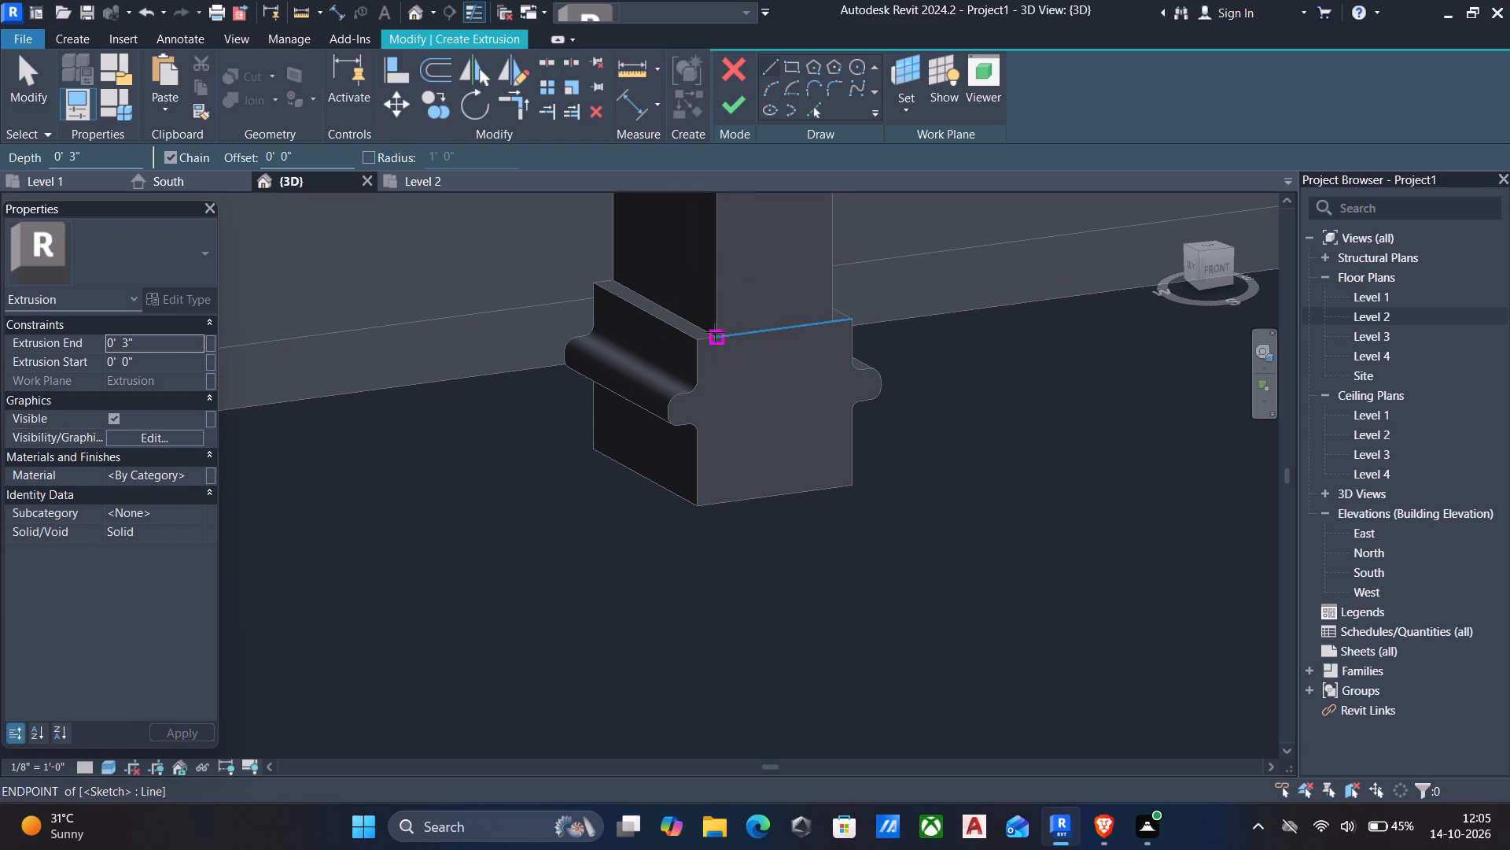
{"action": "scroll", "coordinate": [711, 342], "scroll_direction": "up", "scroll_amount": 6}
{"action": "left_click", "coordinate": [726, 325]}
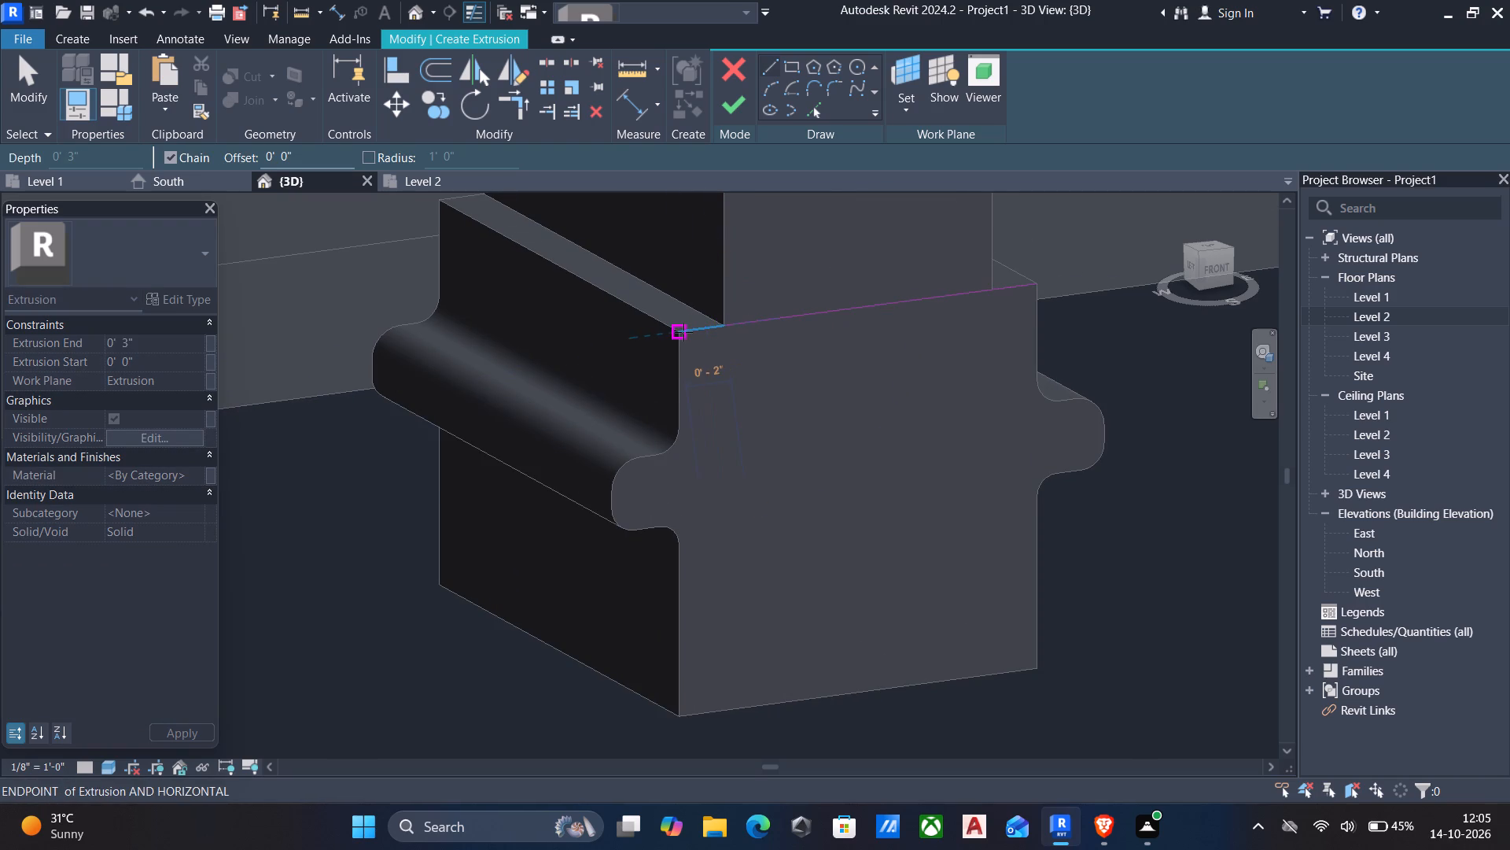
{"action": "left_click", "coordinate": [683, 332]}
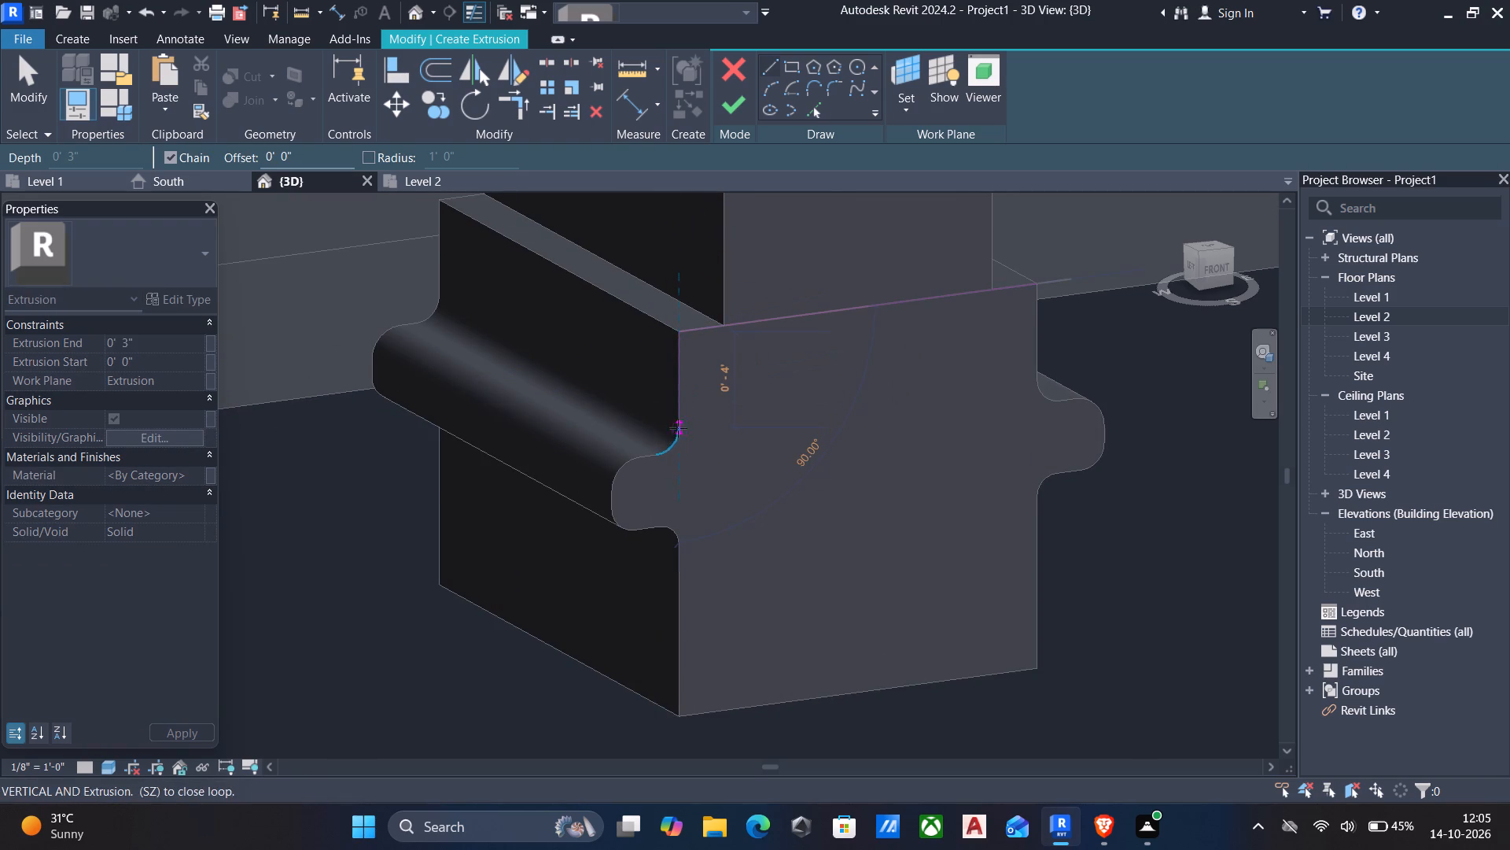
{"action": "left_click", "coordinate": [679, 428]}
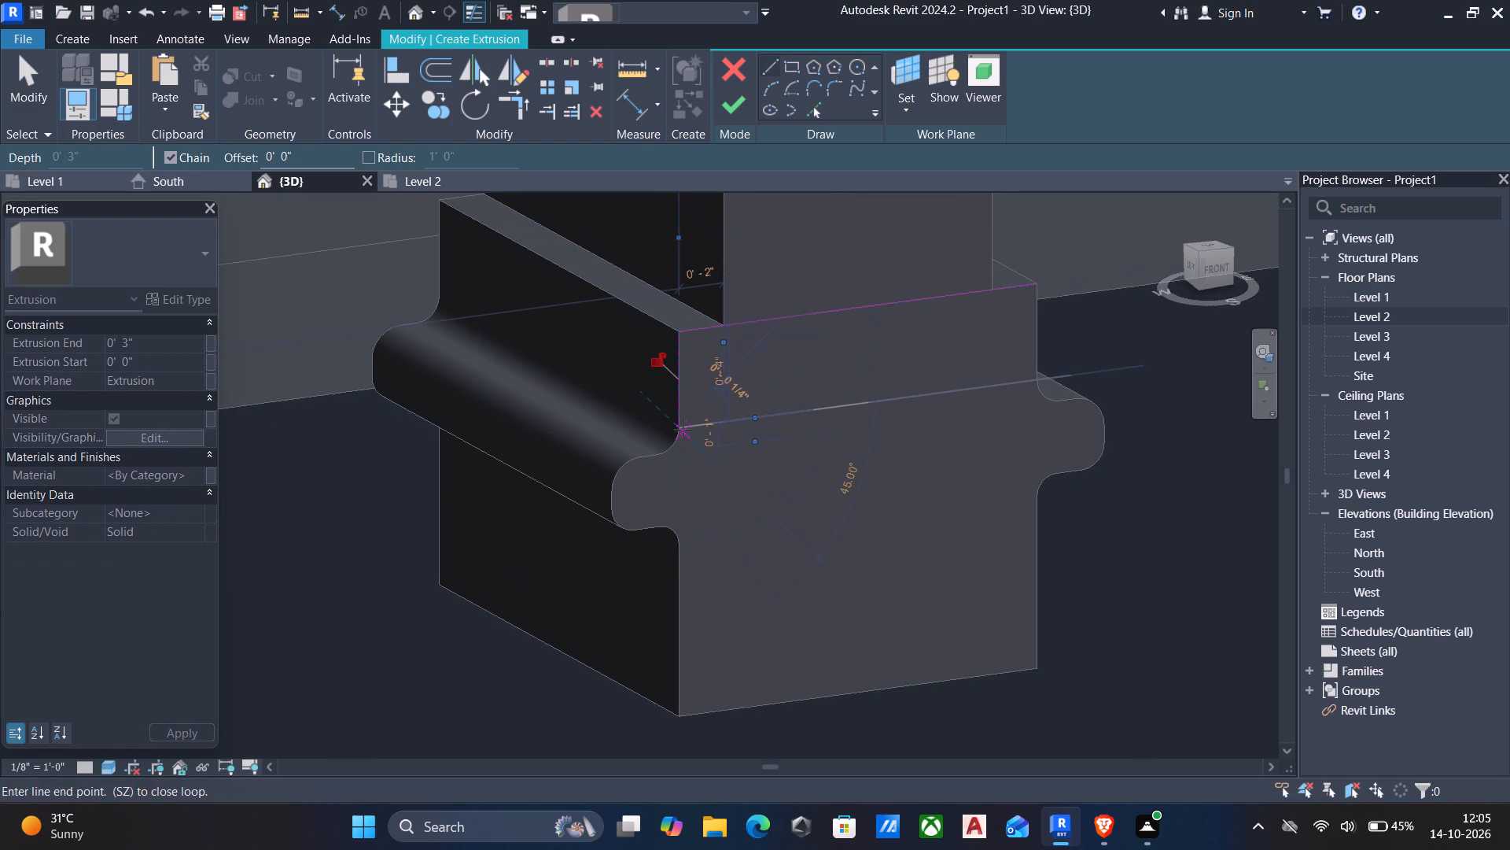
{"action": "key", "text": "Escape"}
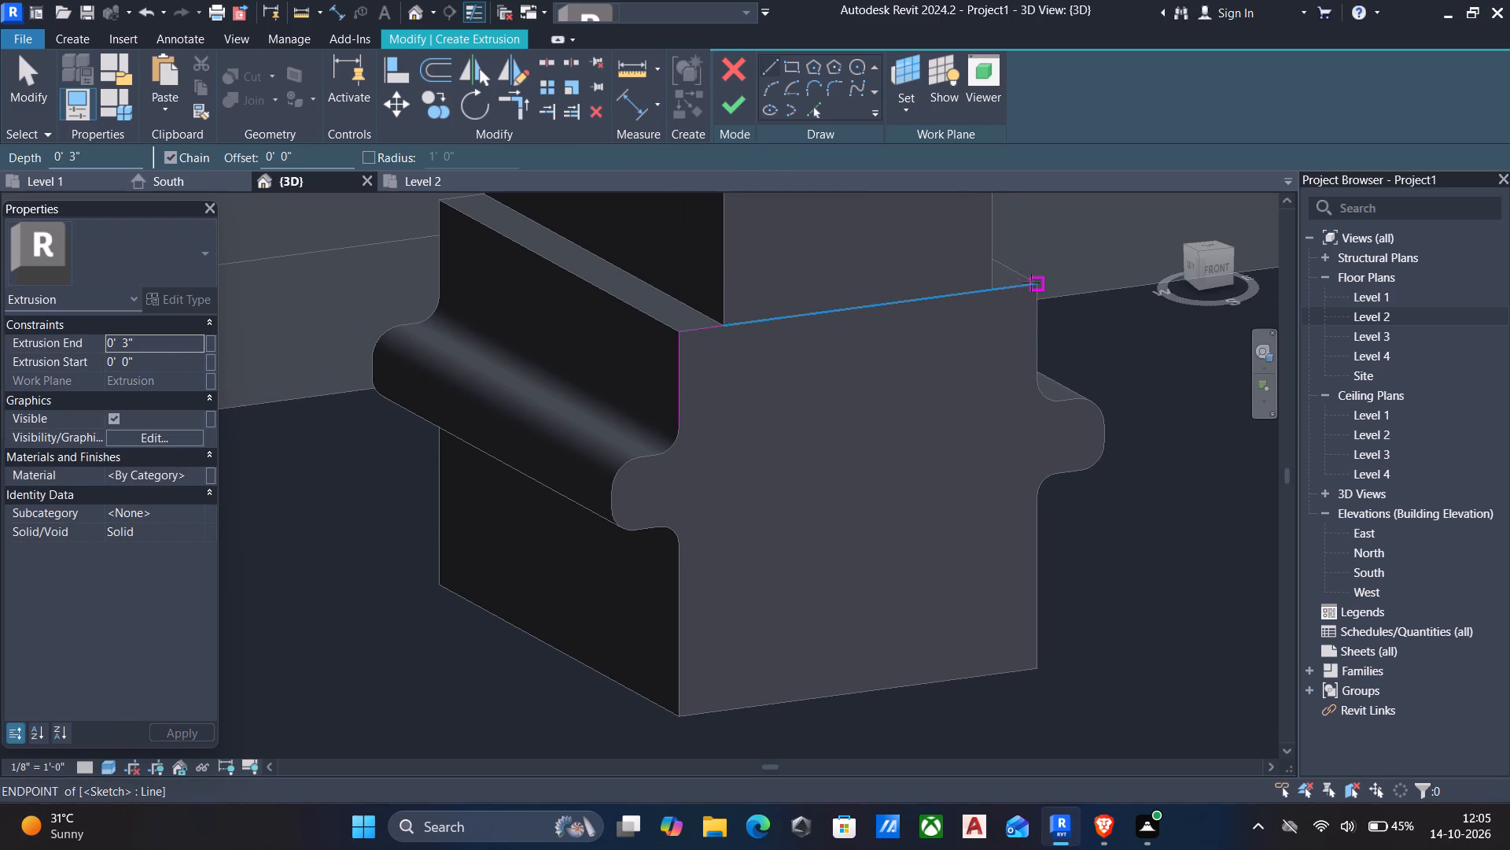
{"action": "left_click", "coordinate": [1031, 283]}
{"action": "left_click", "coordinate": [1038, 377]}
{"action": "key", "text": "Escape"}
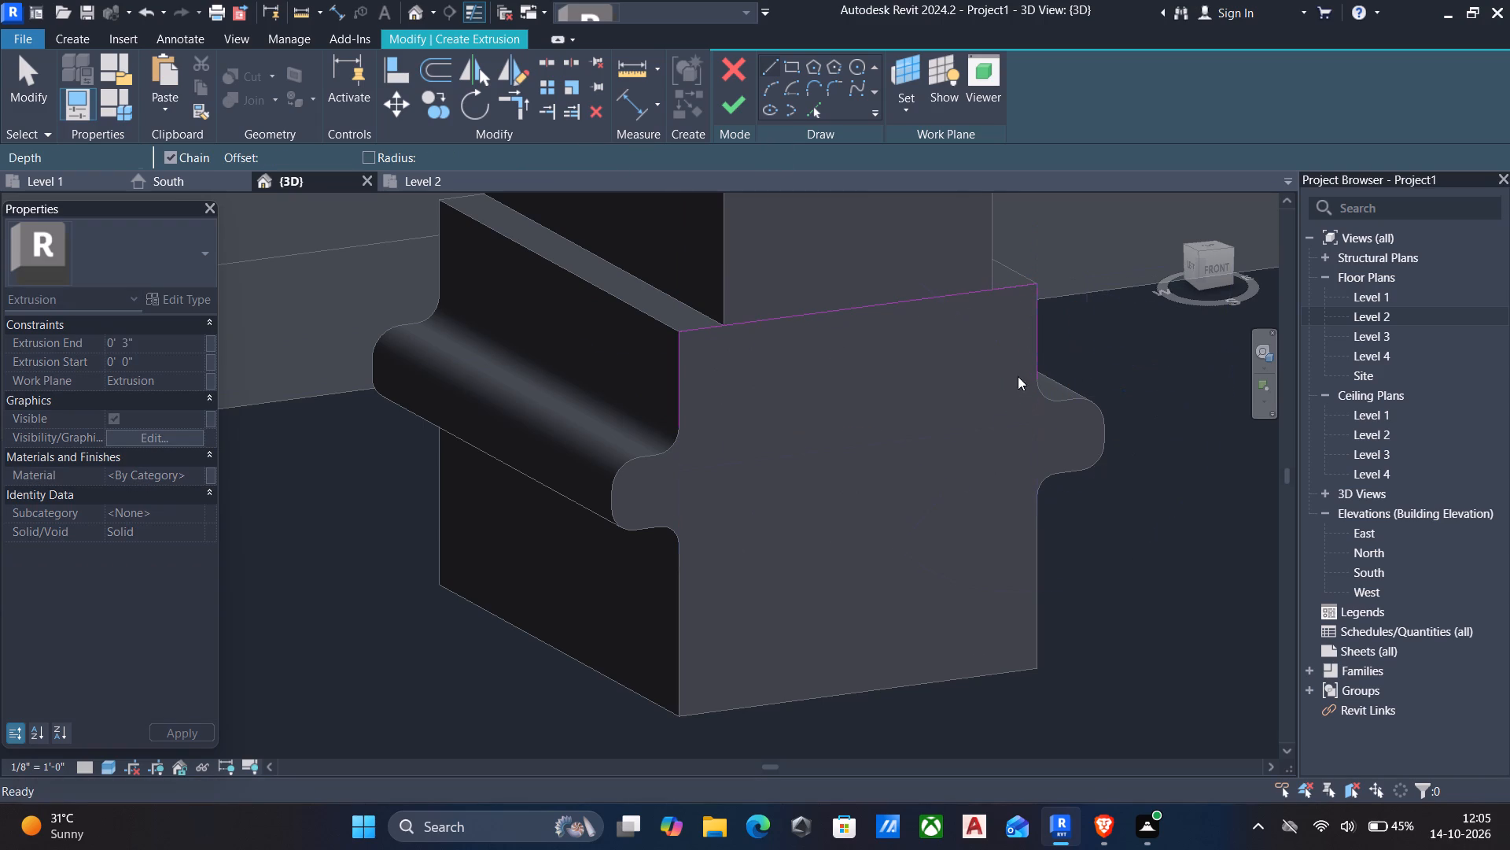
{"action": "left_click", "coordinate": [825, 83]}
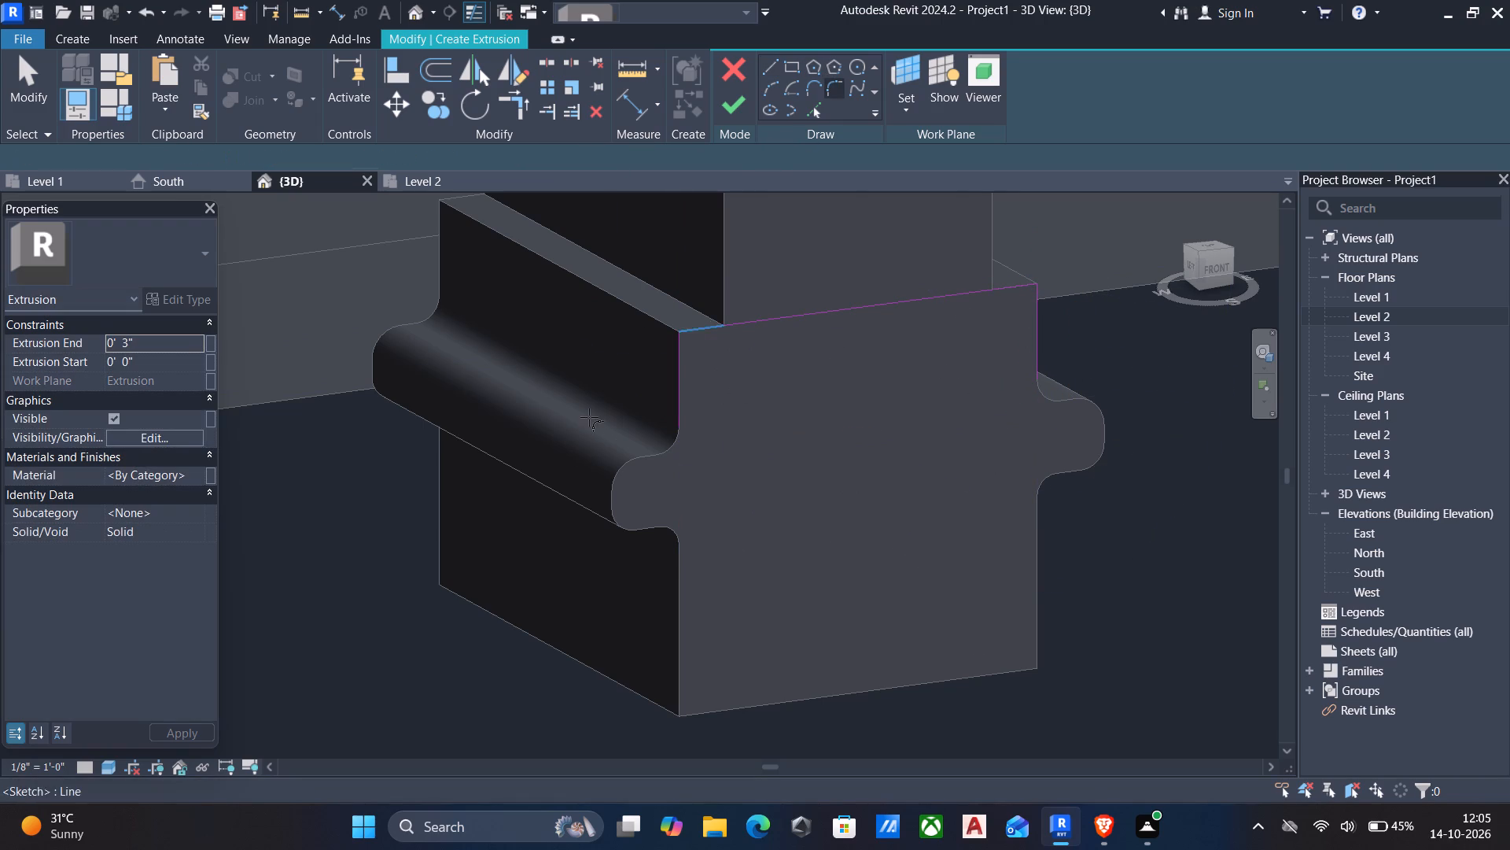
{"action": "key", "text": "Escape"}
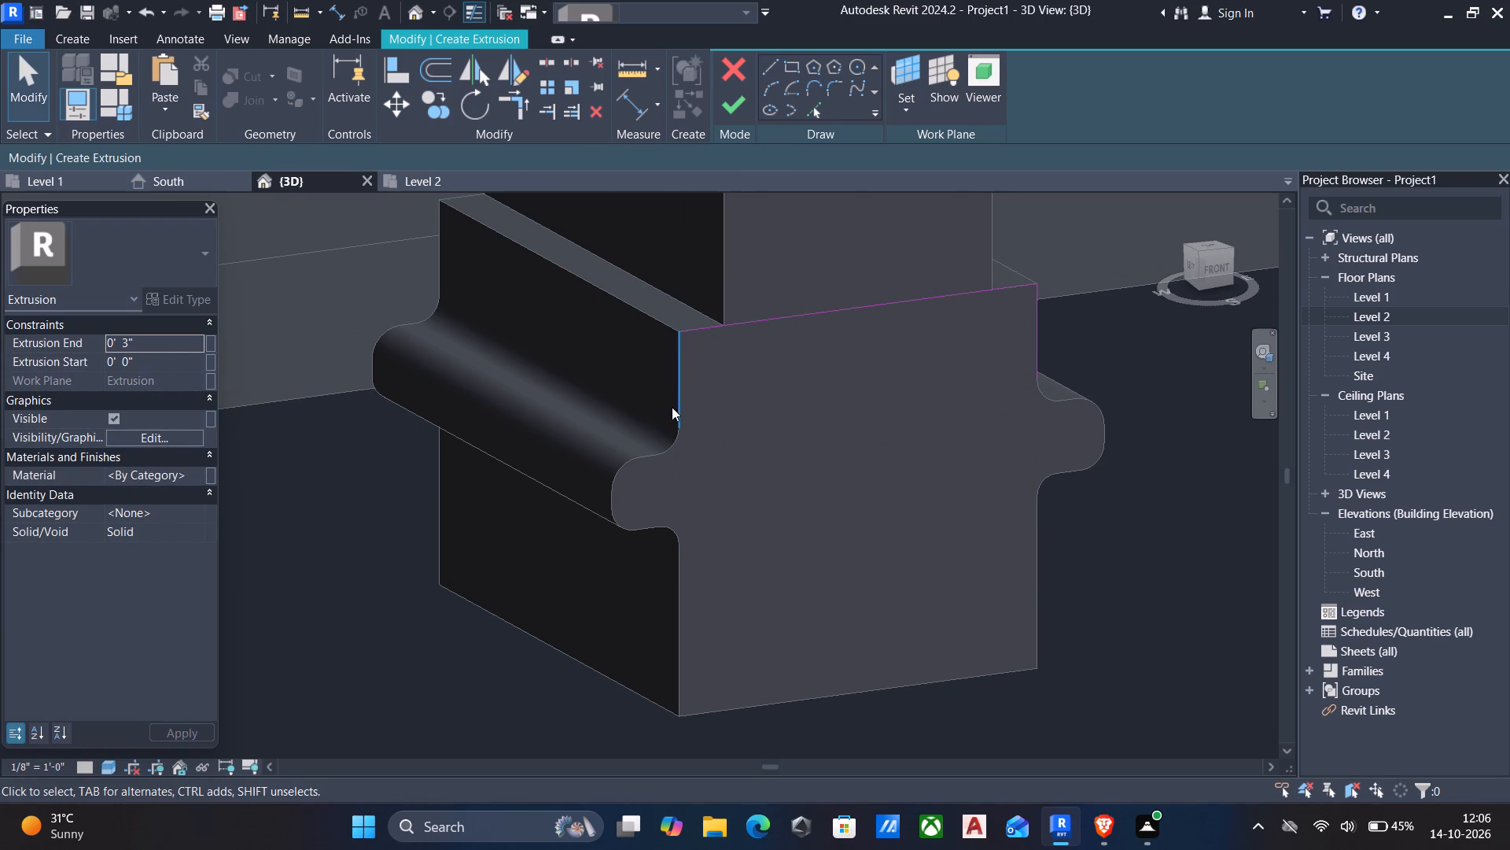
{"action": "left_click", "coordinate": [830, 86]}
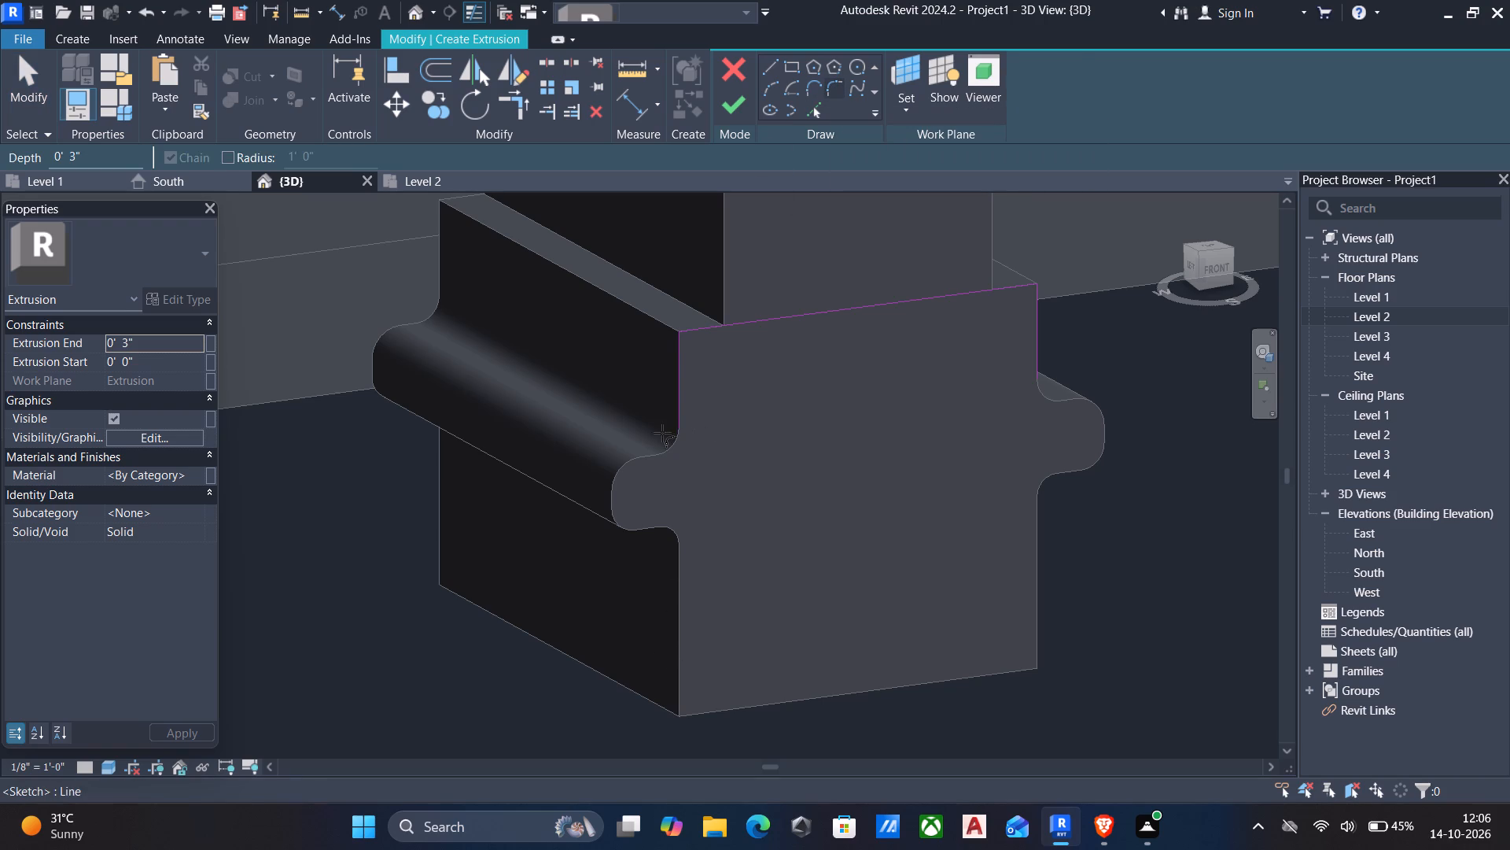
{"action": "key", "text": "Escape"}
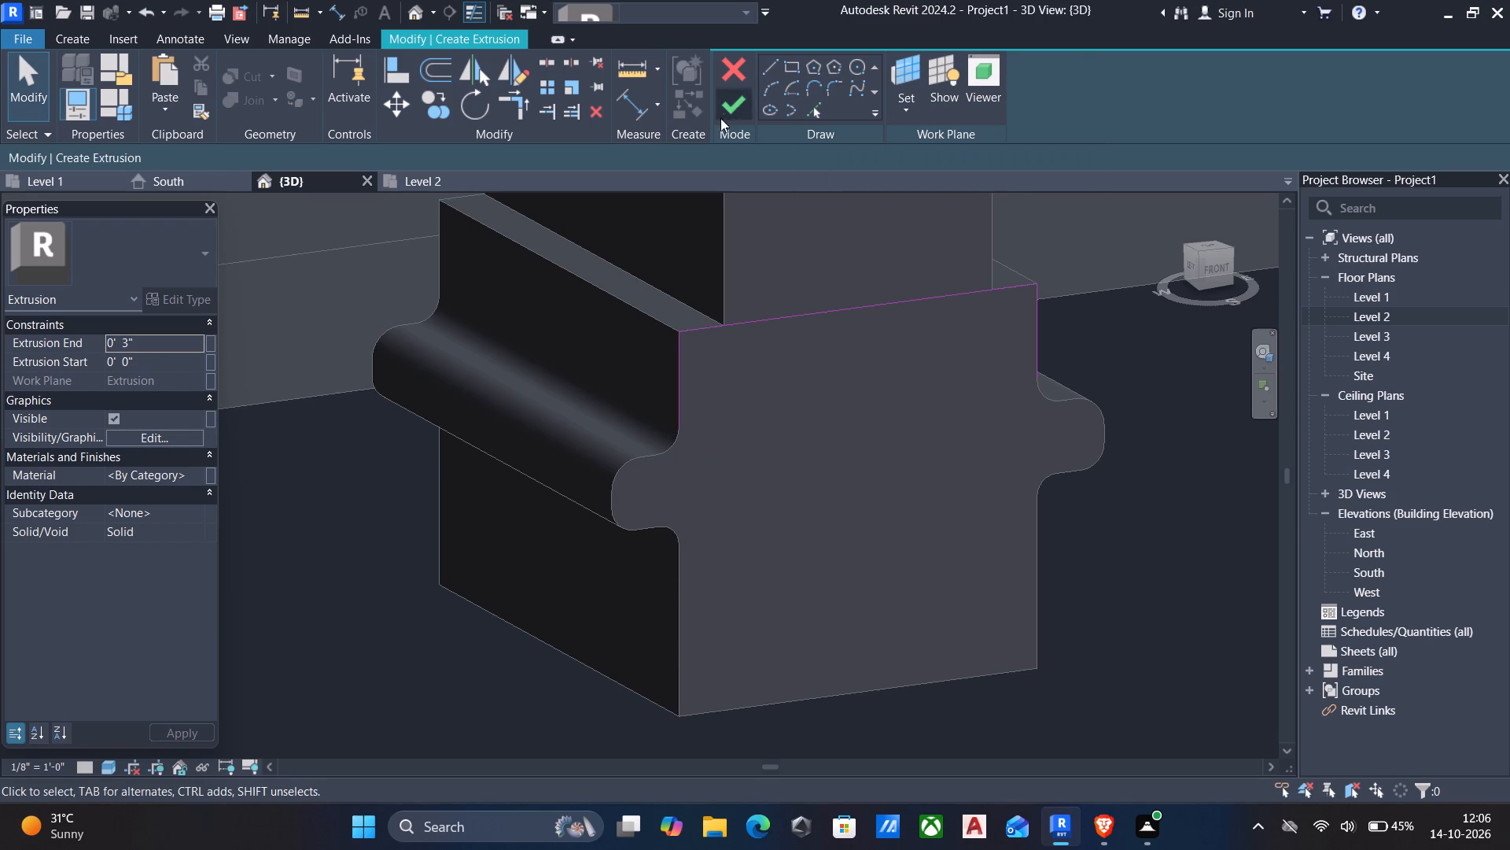
Continue the west side line down 1" and draw a horizontal line about 2 13/16" outward along the moulding's top.
{"action": "left_click", "coordinate": [768, 63]}
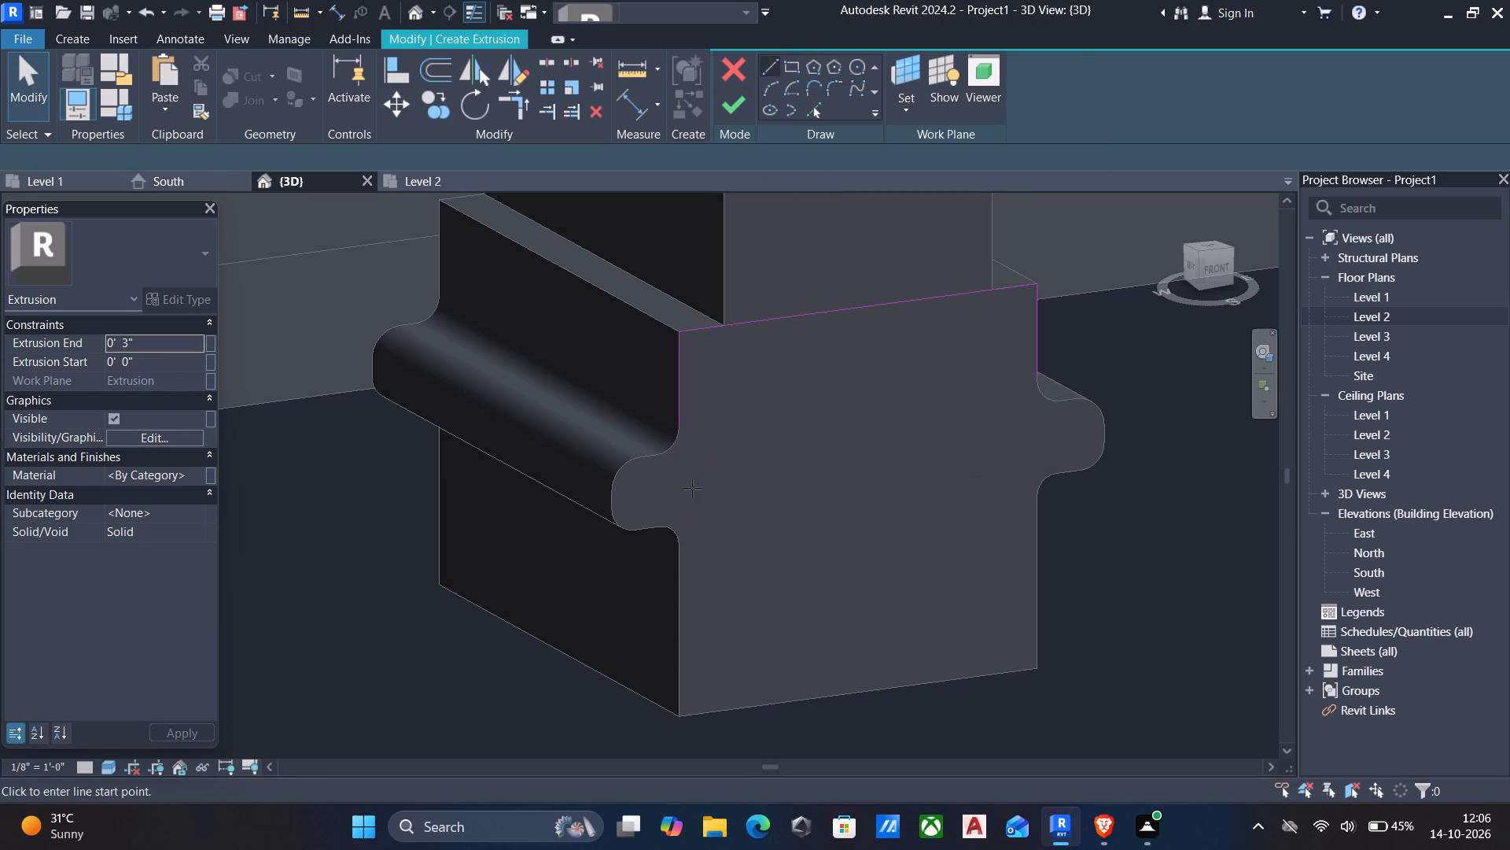
{"action": "left_click", "coordinate": [679, 431]}
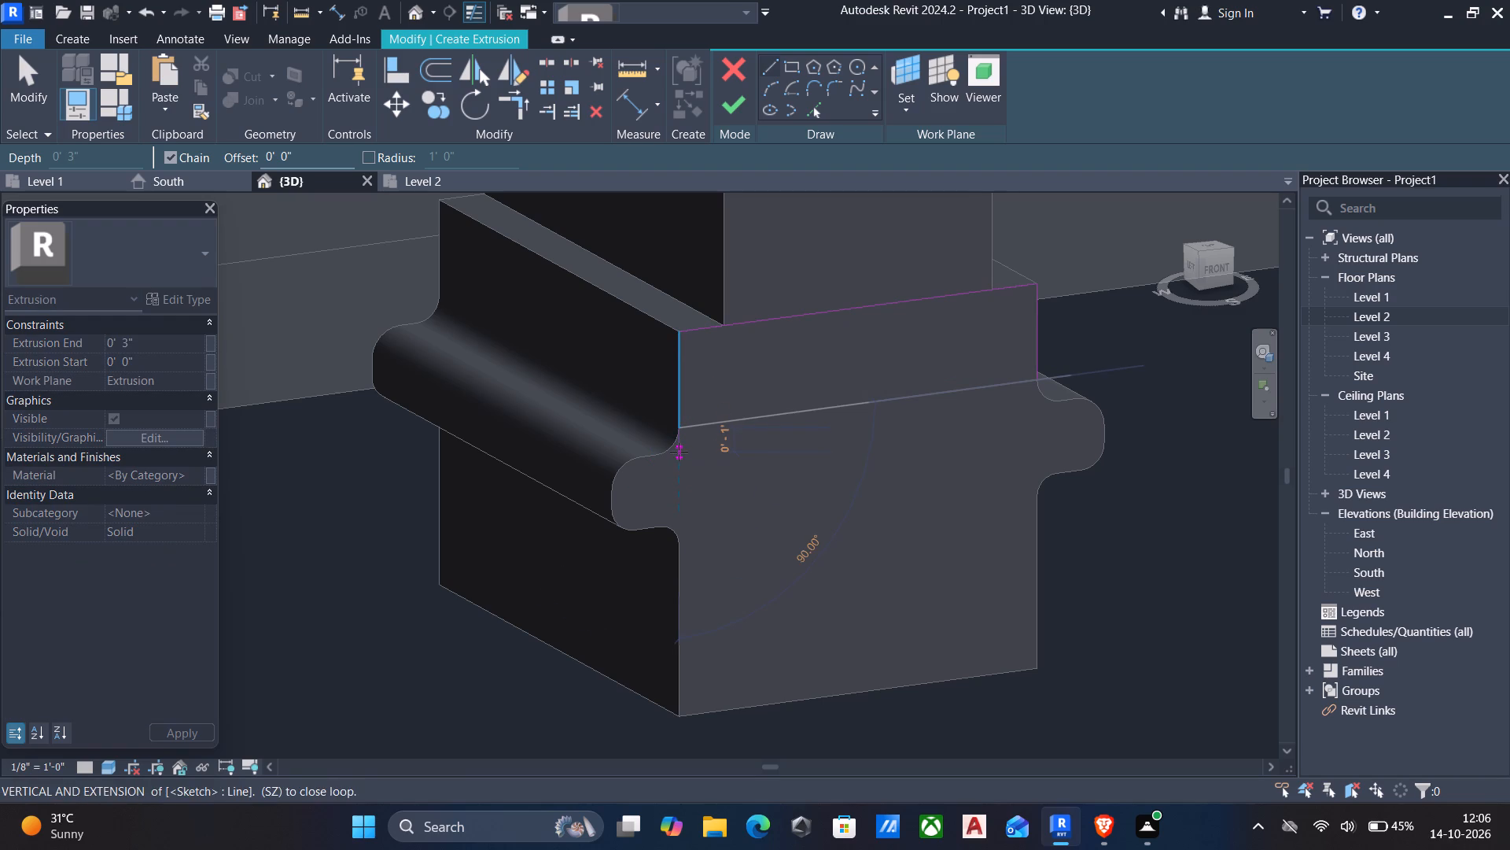
{"action": "left_click", "coordinate": [679, 452]}
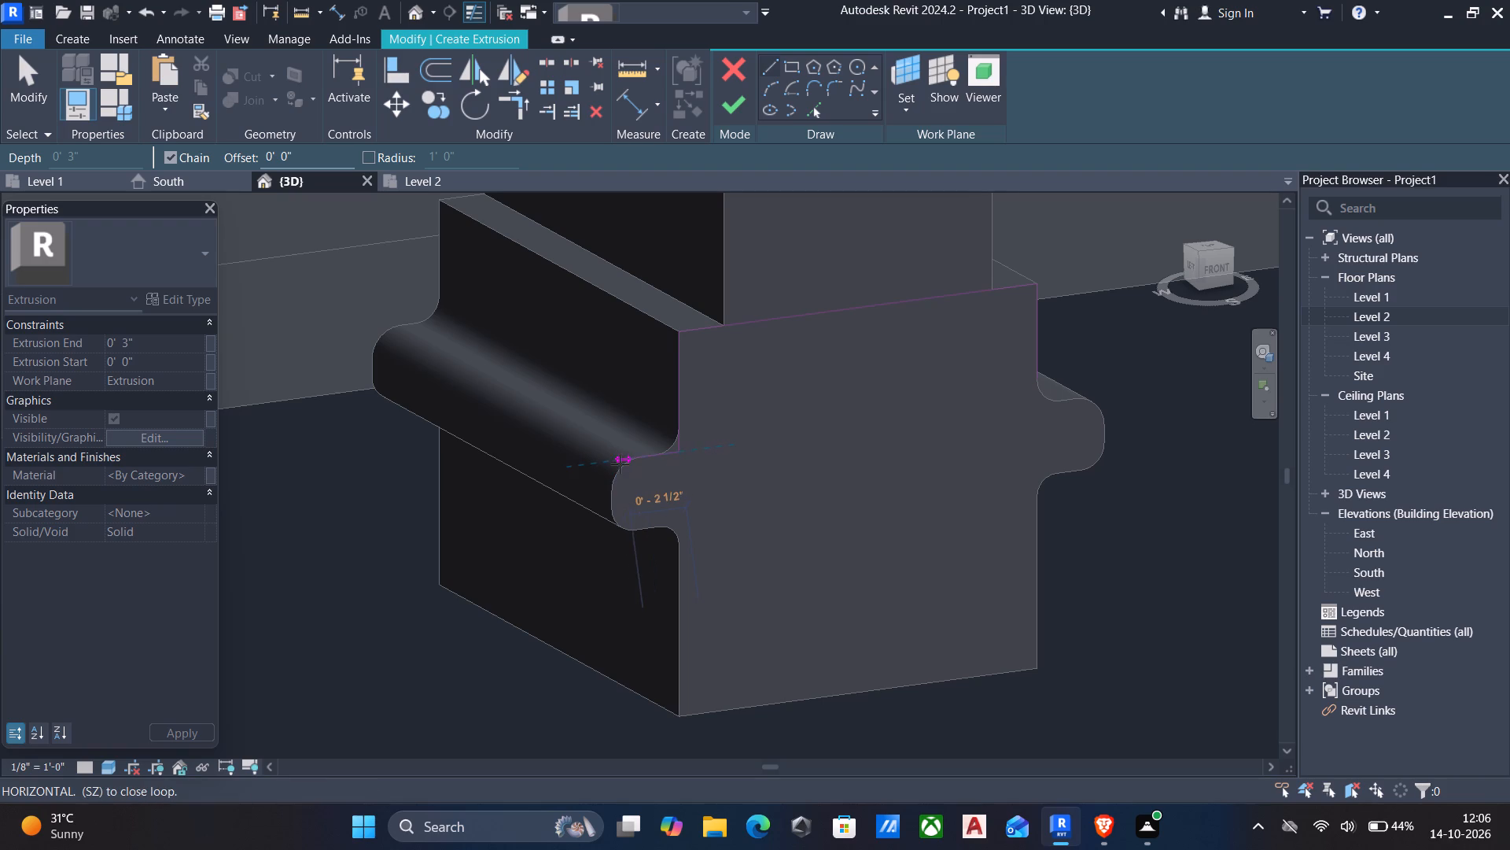
{"action": "left_click", "coordinate": [619, 464]}
{"action": "key", "text": "Escape"}
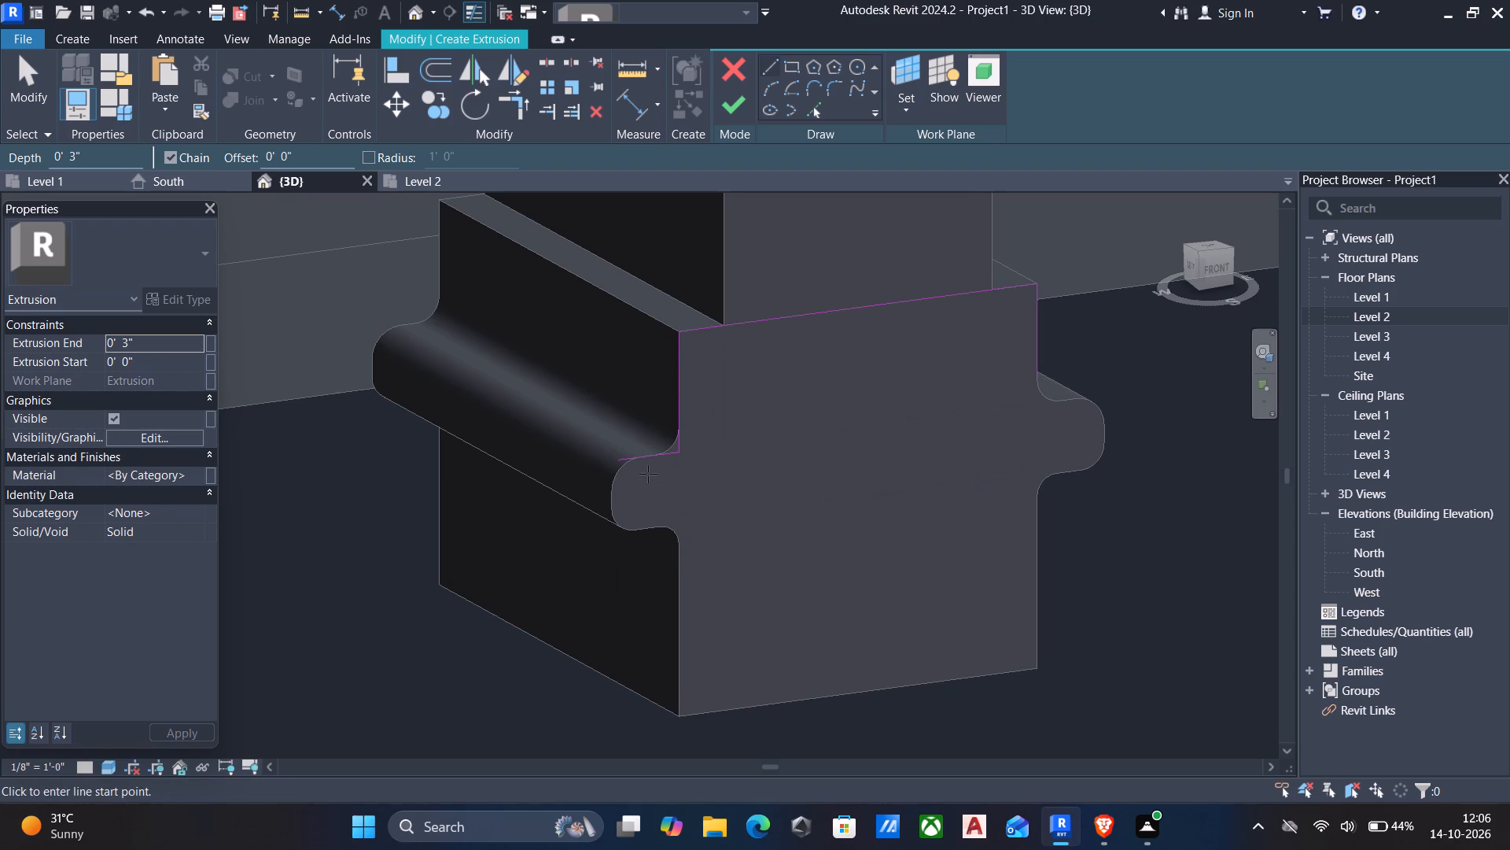
Draw the base's lower west side up from its bottom corner, the moulding's underside outward, and a 3" vertical closing the moulding outline.
{"action": "middle_click_drag", "start_coordinate": [1015, 434], "coordinate": [949, 433]}
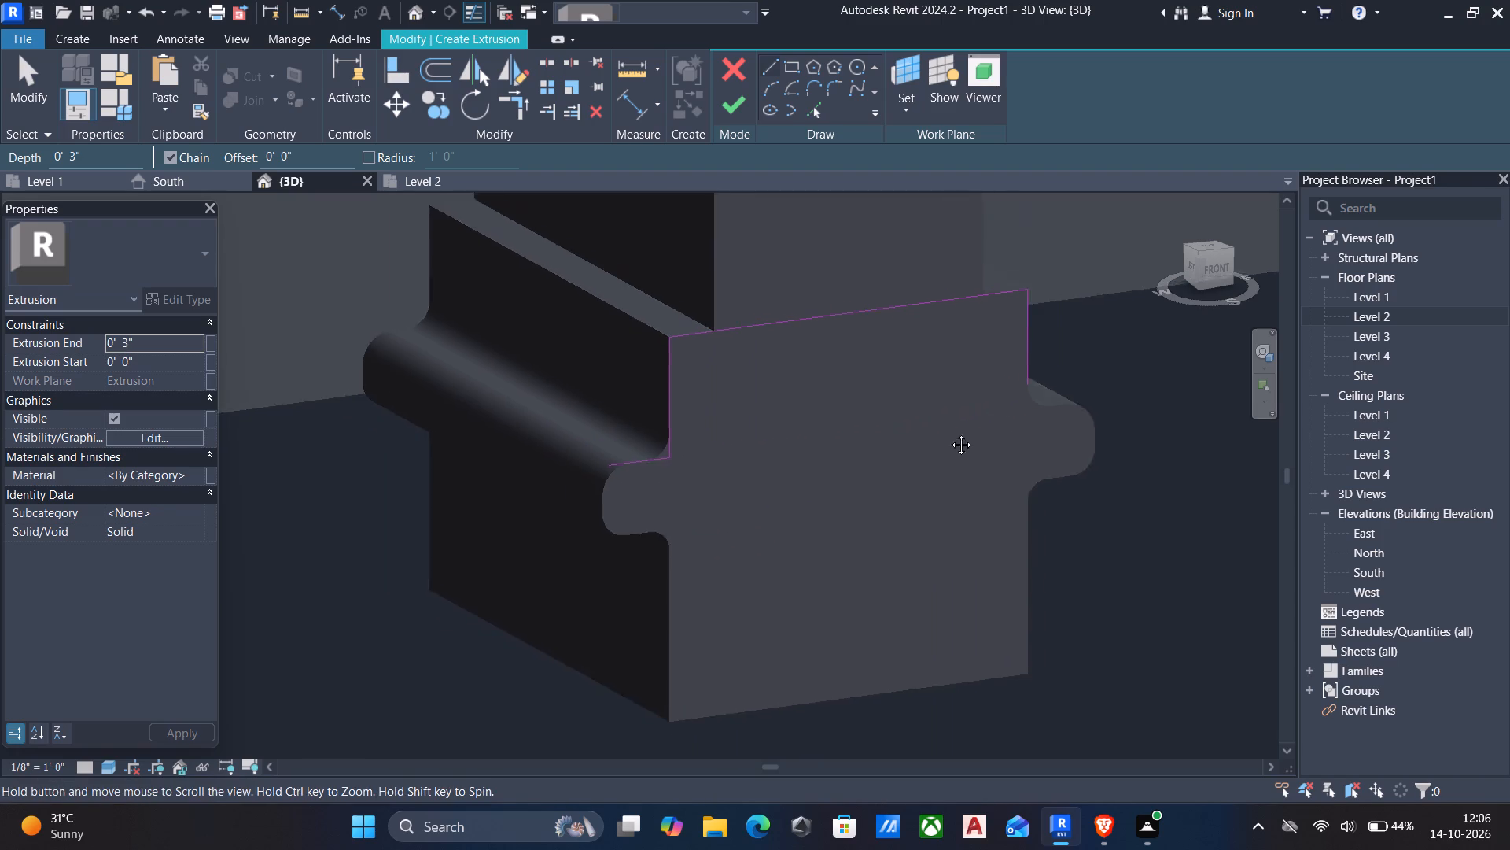
{"action": "middle_click_drag", "start_coordinate": [949, 433], "coordinate": [878, 371]}
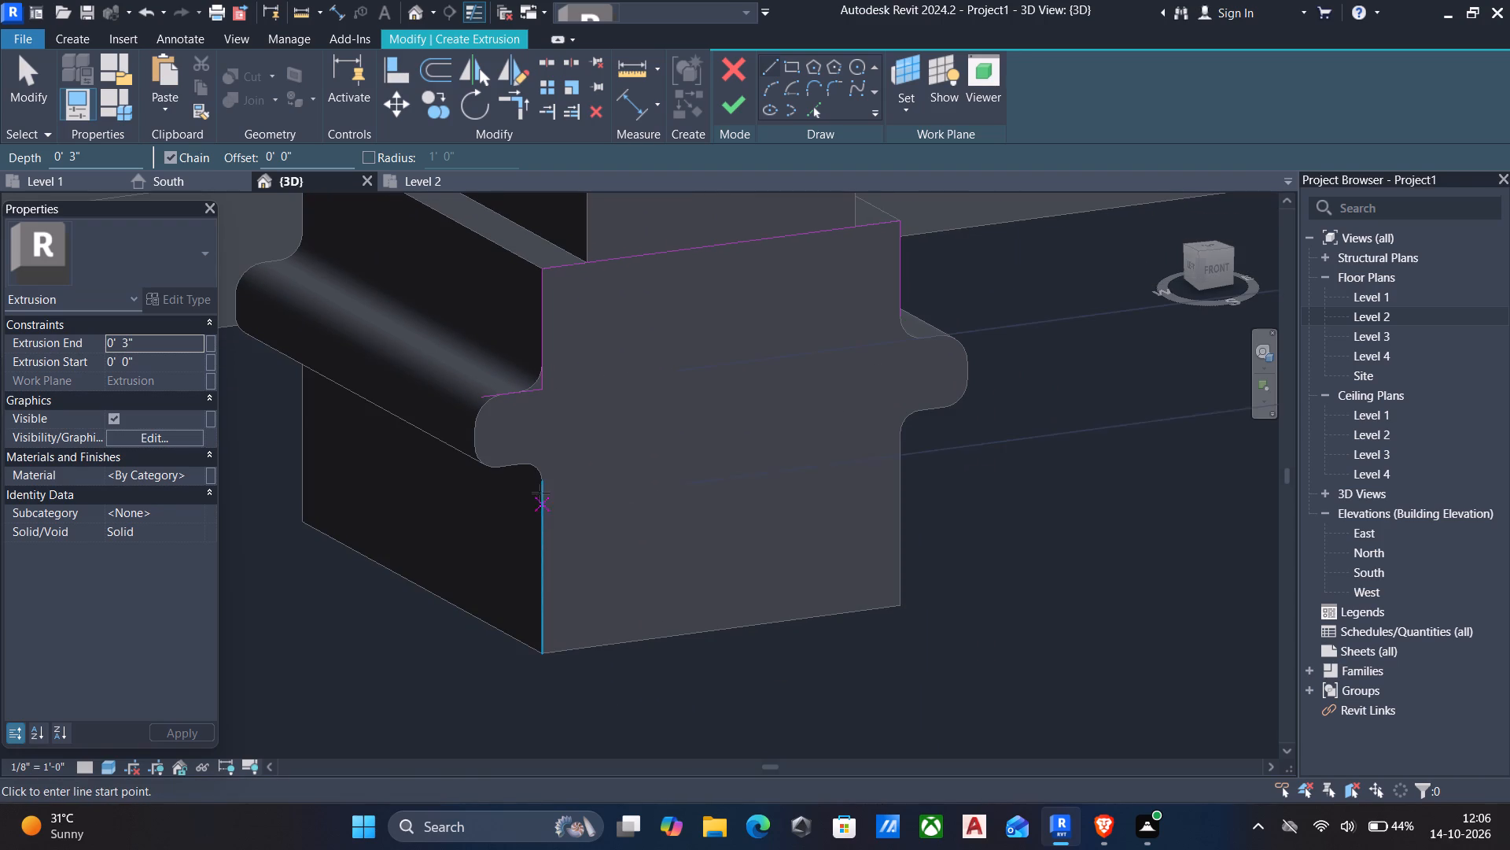
{"action": "left_click_drag", "start_coordinate": [542, 655], "coordinate": [556, 622]}
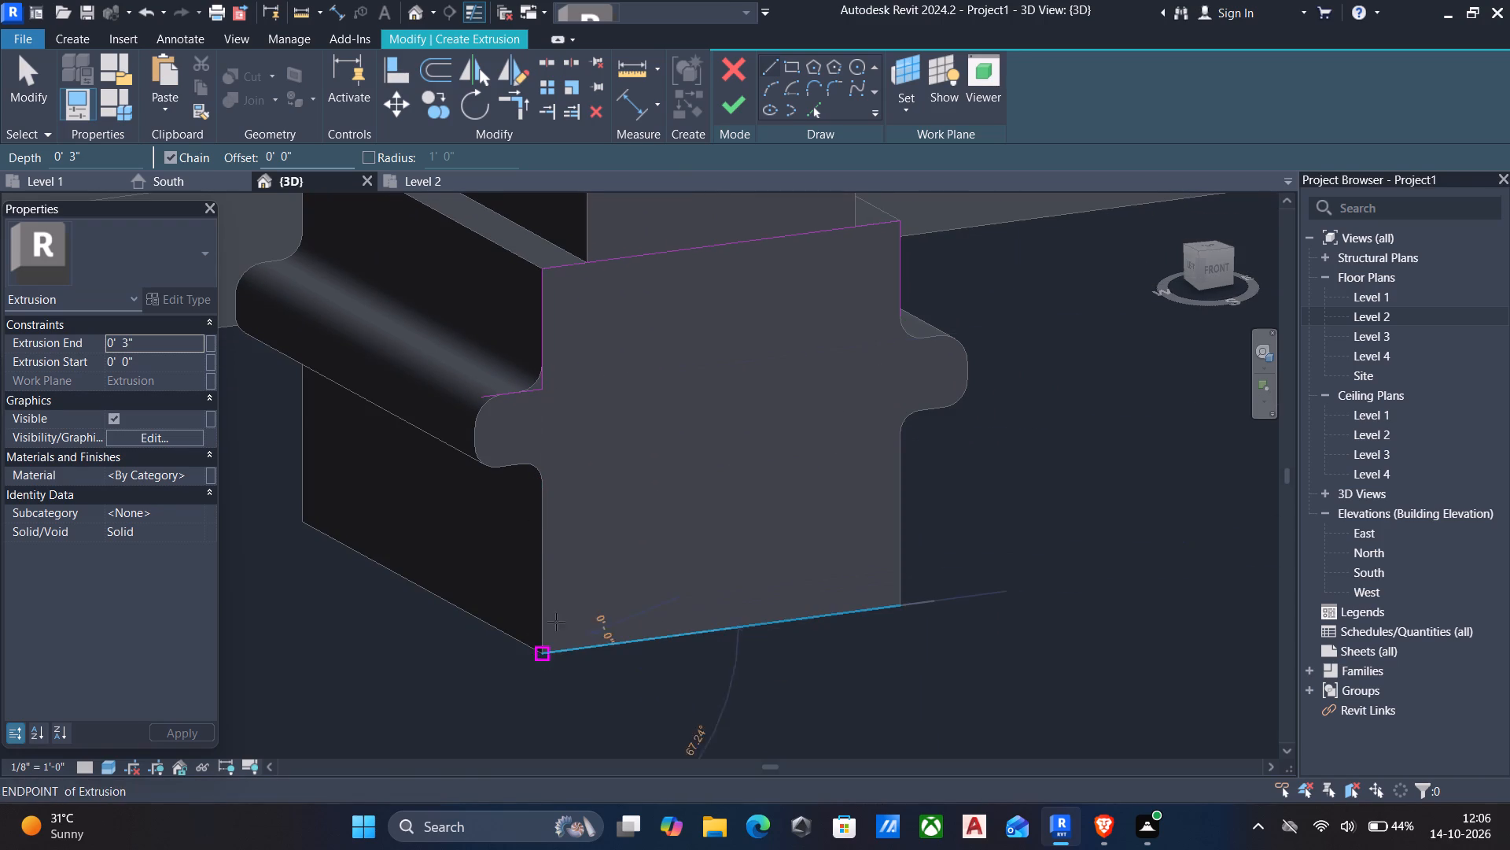
{"action": "left_click_drag", "start_coordinate": [556, 622], "coordinate": [555, 631]}
{"action": "left_click", "coordinate": [543, 462]}
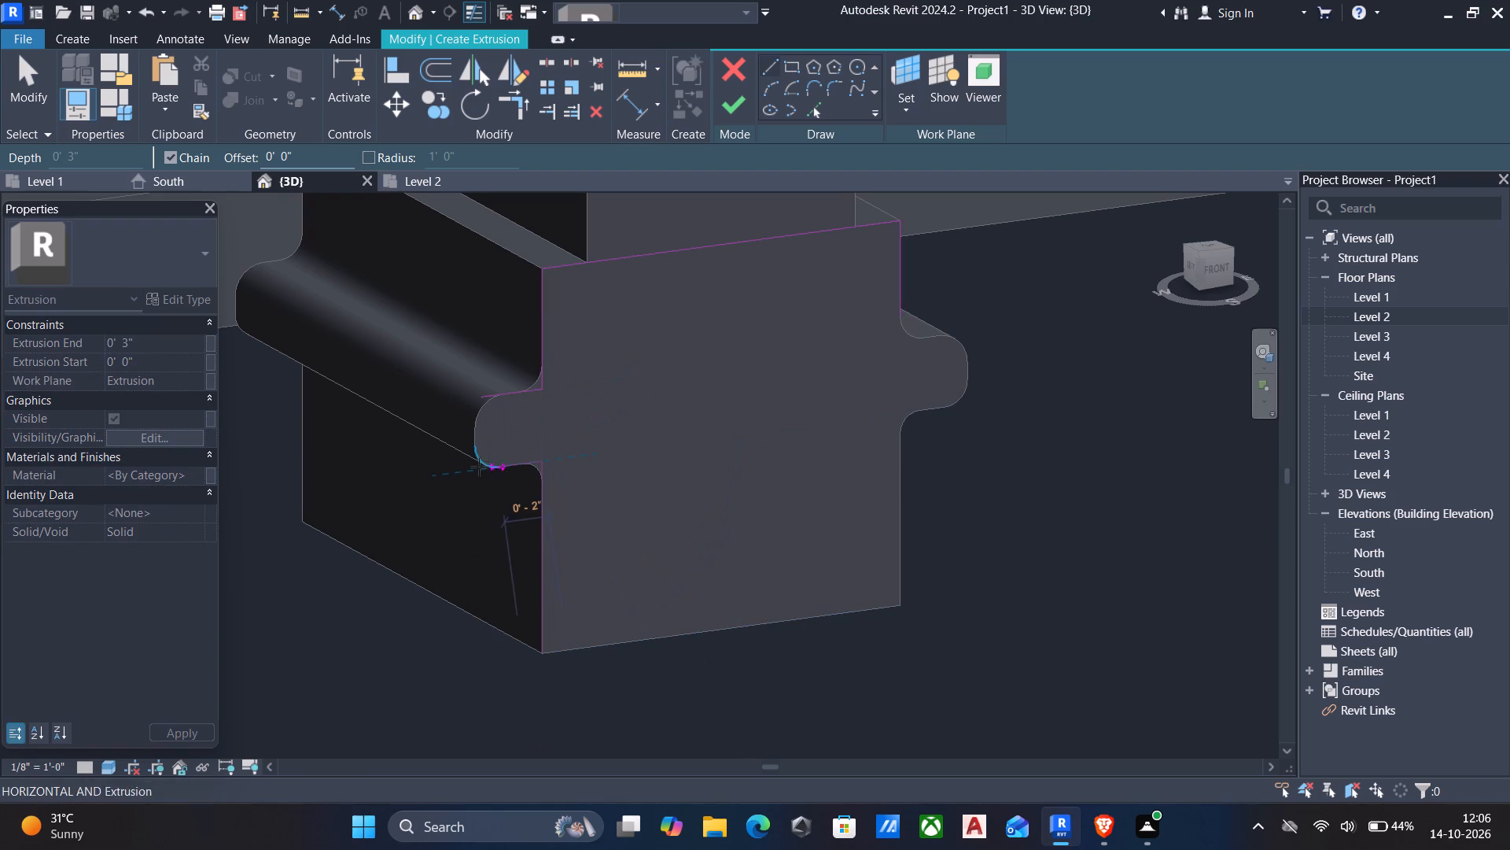
{"action": "left_click", "coordinate": [481, 467]}
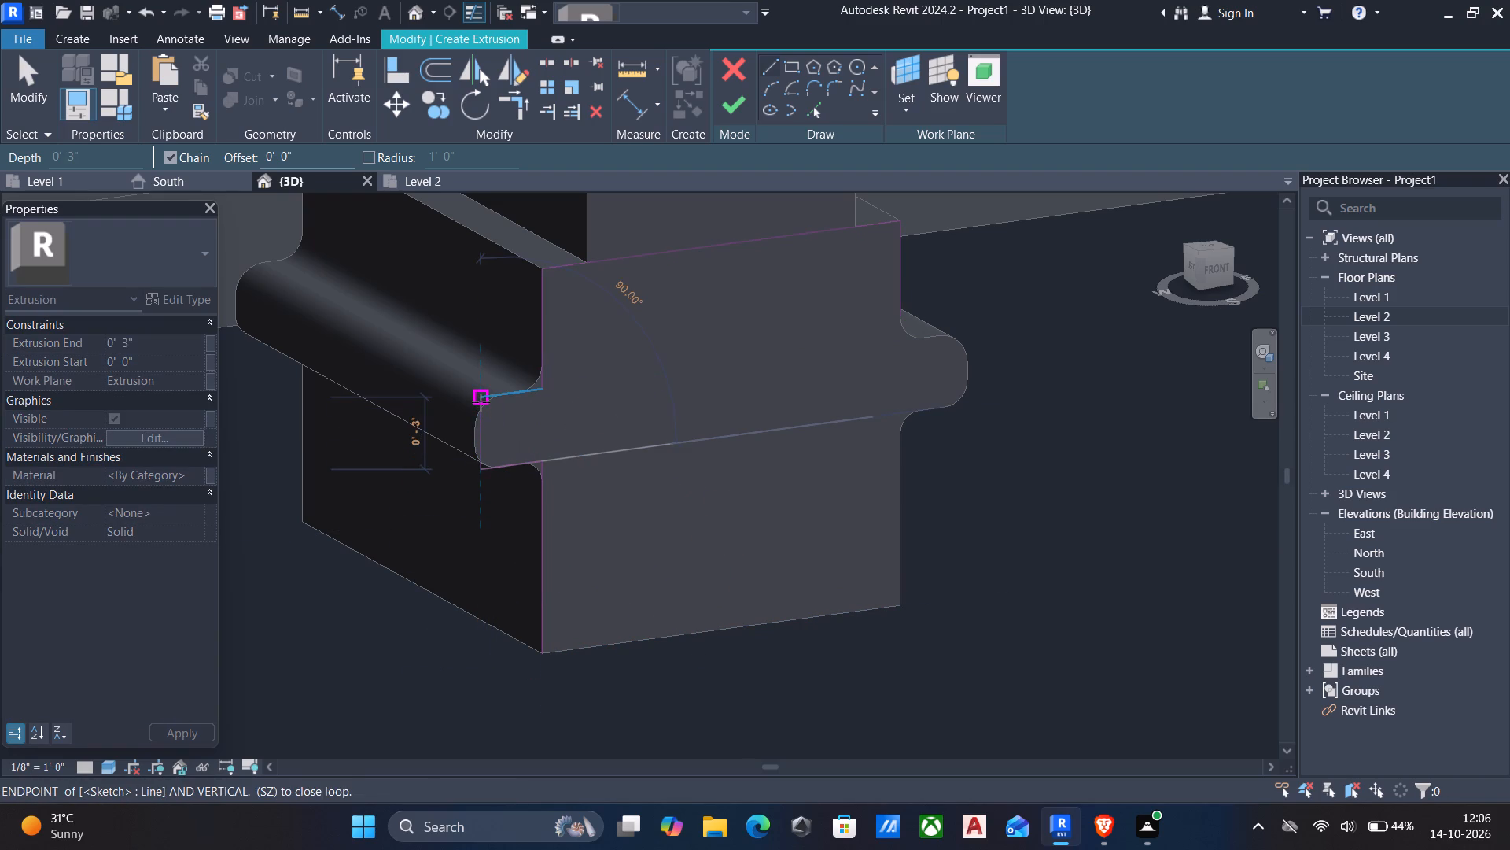
{"action": "left_click", "coordinate": [481, 402]}
{"action": "key", "text": "Escape"}
{"action": "key", "text": "Escape"}
Nudge the moulding's 3" vertical line outward to 3" from the base's west side, matching the existing curved edge.
{"action": "left_click", "coordinate": [484, 443]}
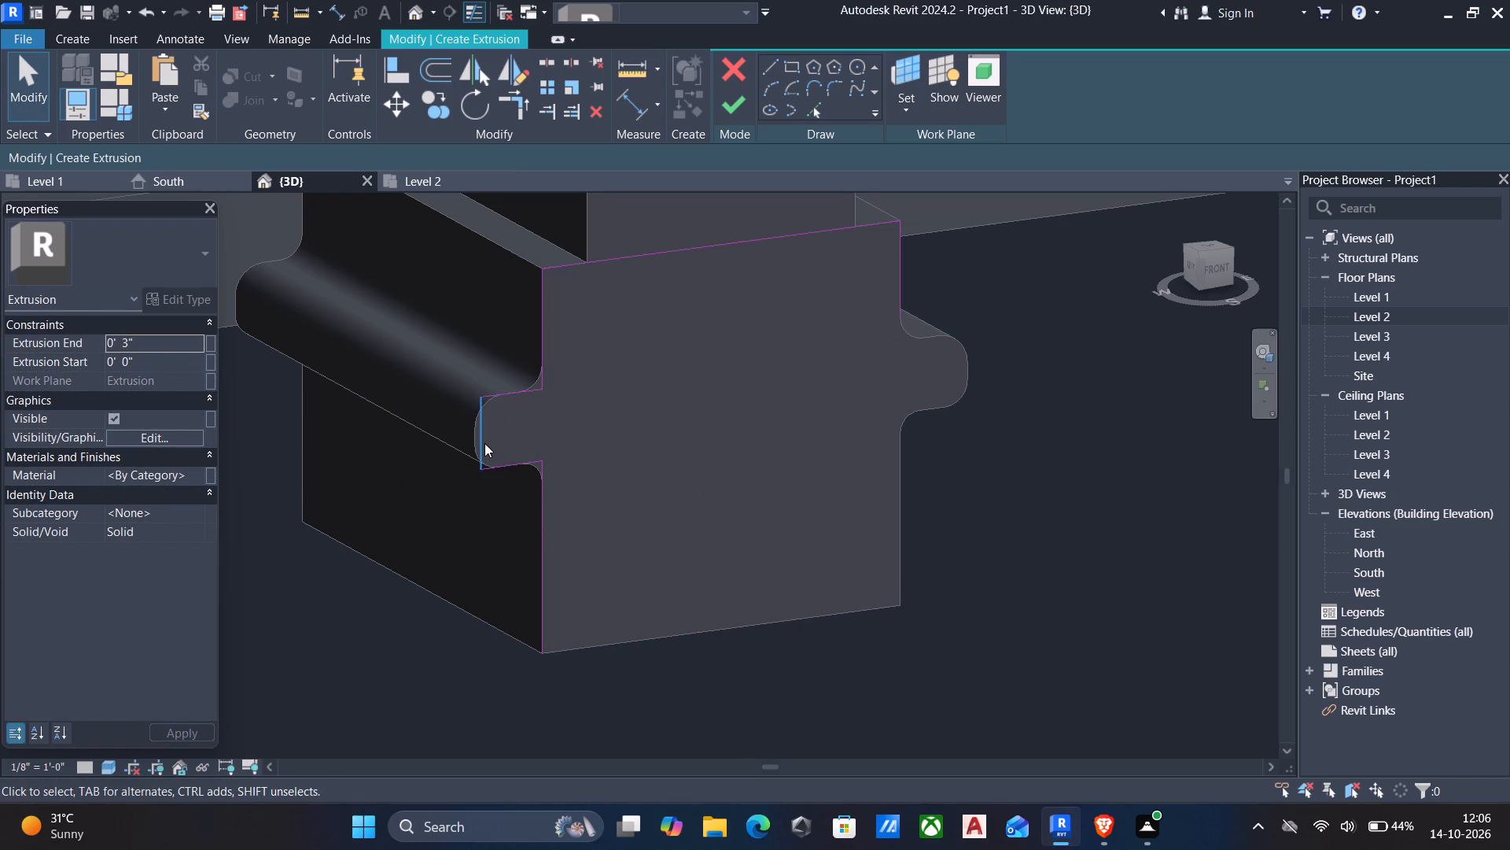
{"action": "scroll", "coordinate": [483, 492], "scroll_direction": "up", "scroll_amount": 5}
{"action": "key", "text": "Left"}
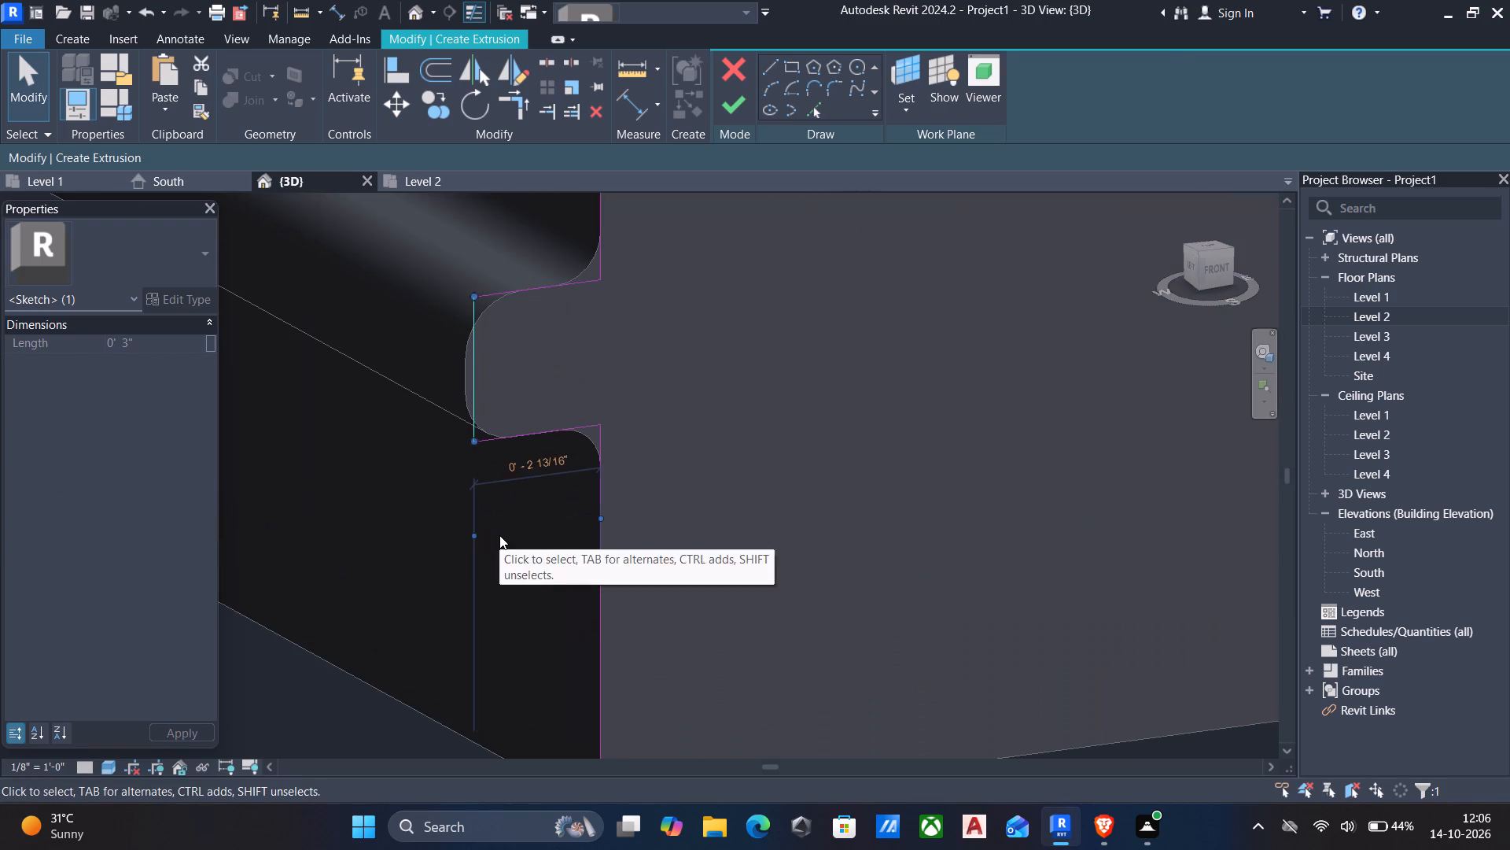
{"action": "key", "text": "Left"}
{"action": "key", "text": "Left"}
{"action": "key", "text": "Left"}
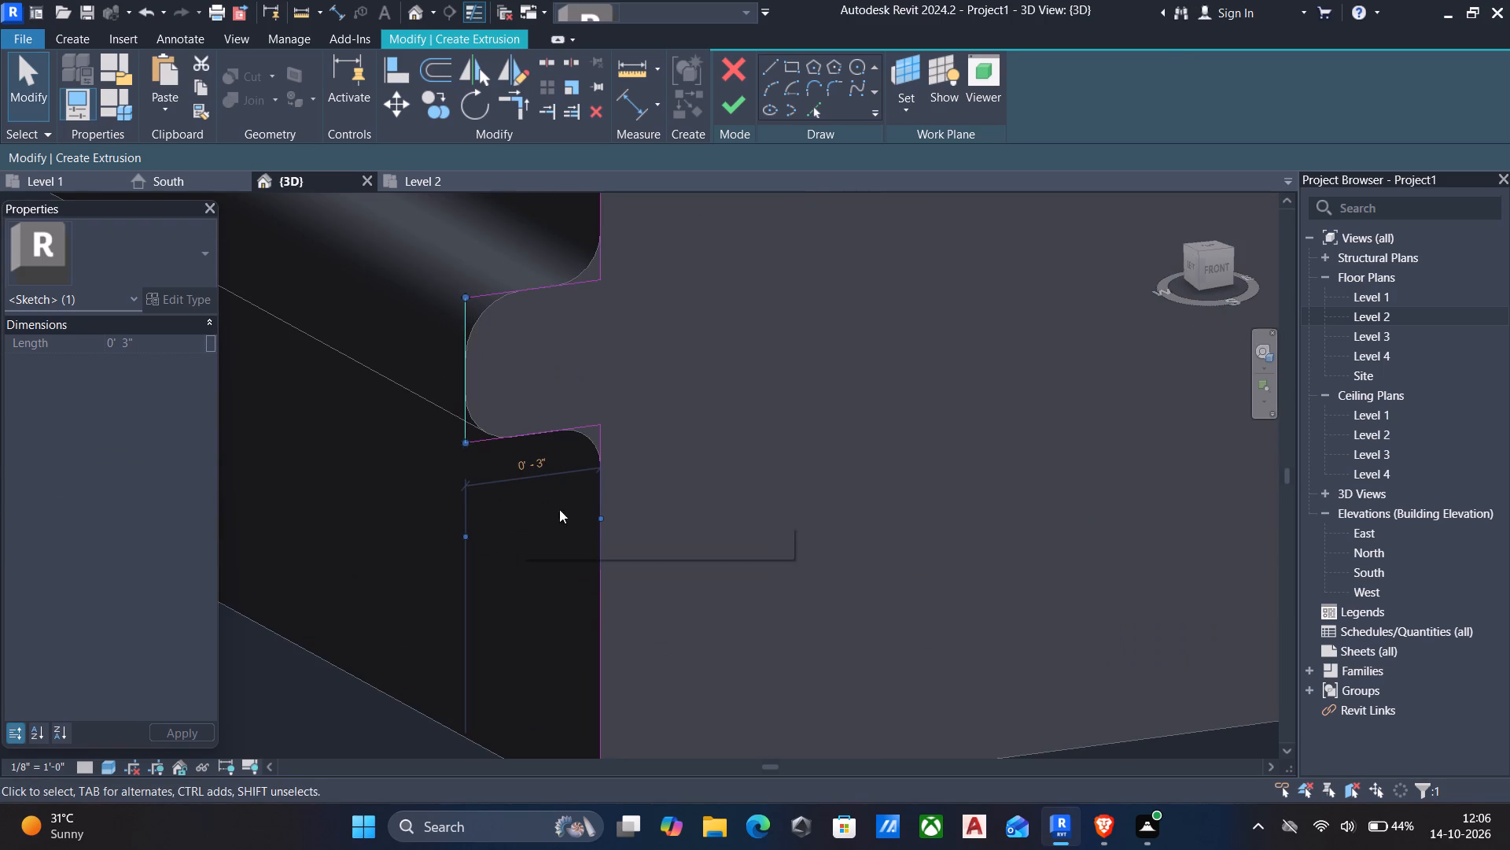
{"action": "key", "text": "Escape"}
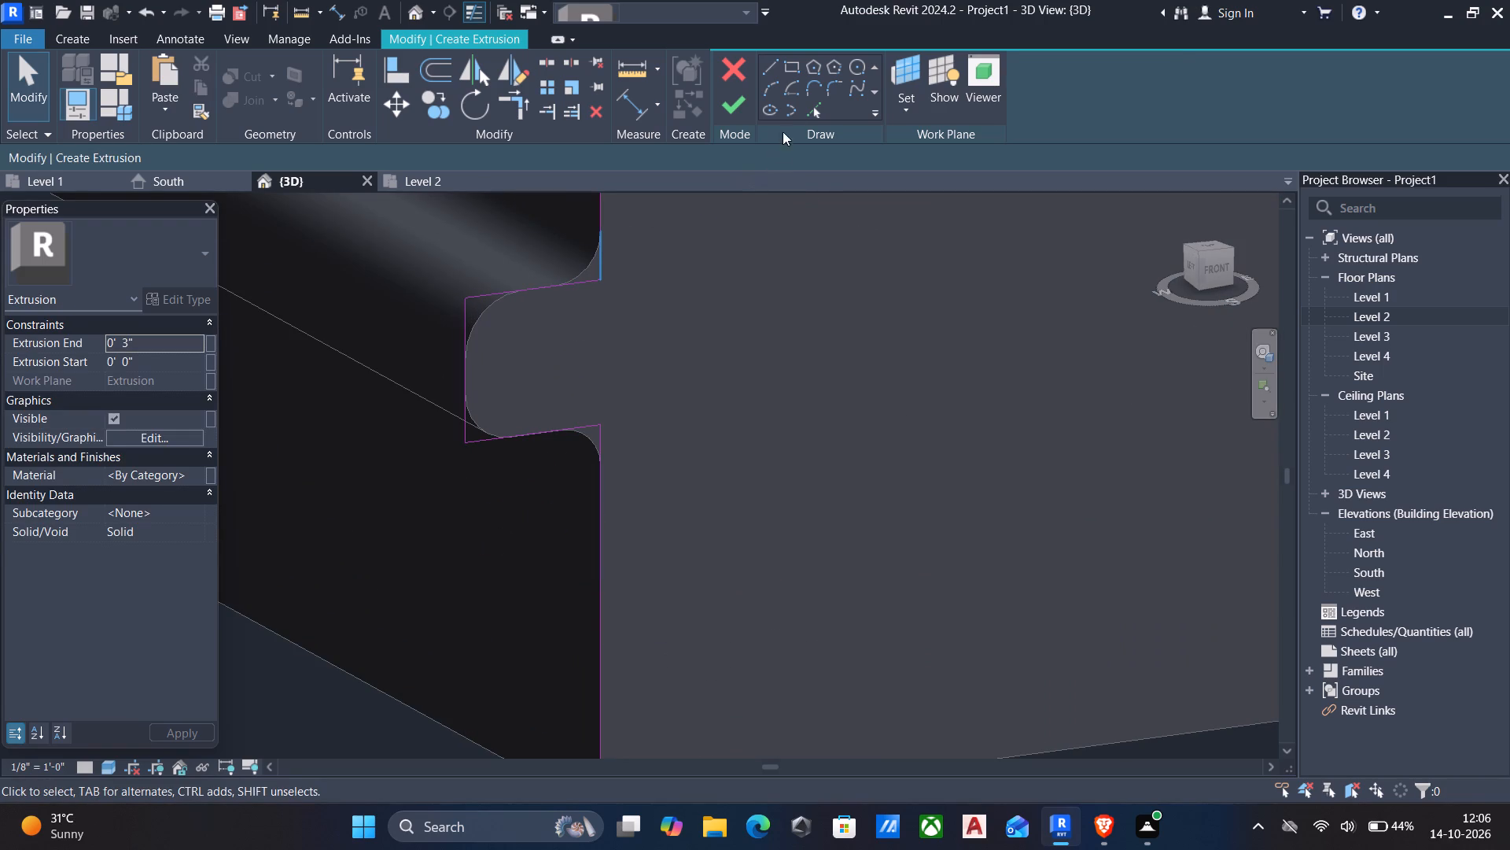
Fillet the corner where the upper west side line meets the moulding's top with a 1" radius matching the existing curve.
{"action": "left_click", "coordinate": [825, 86]}
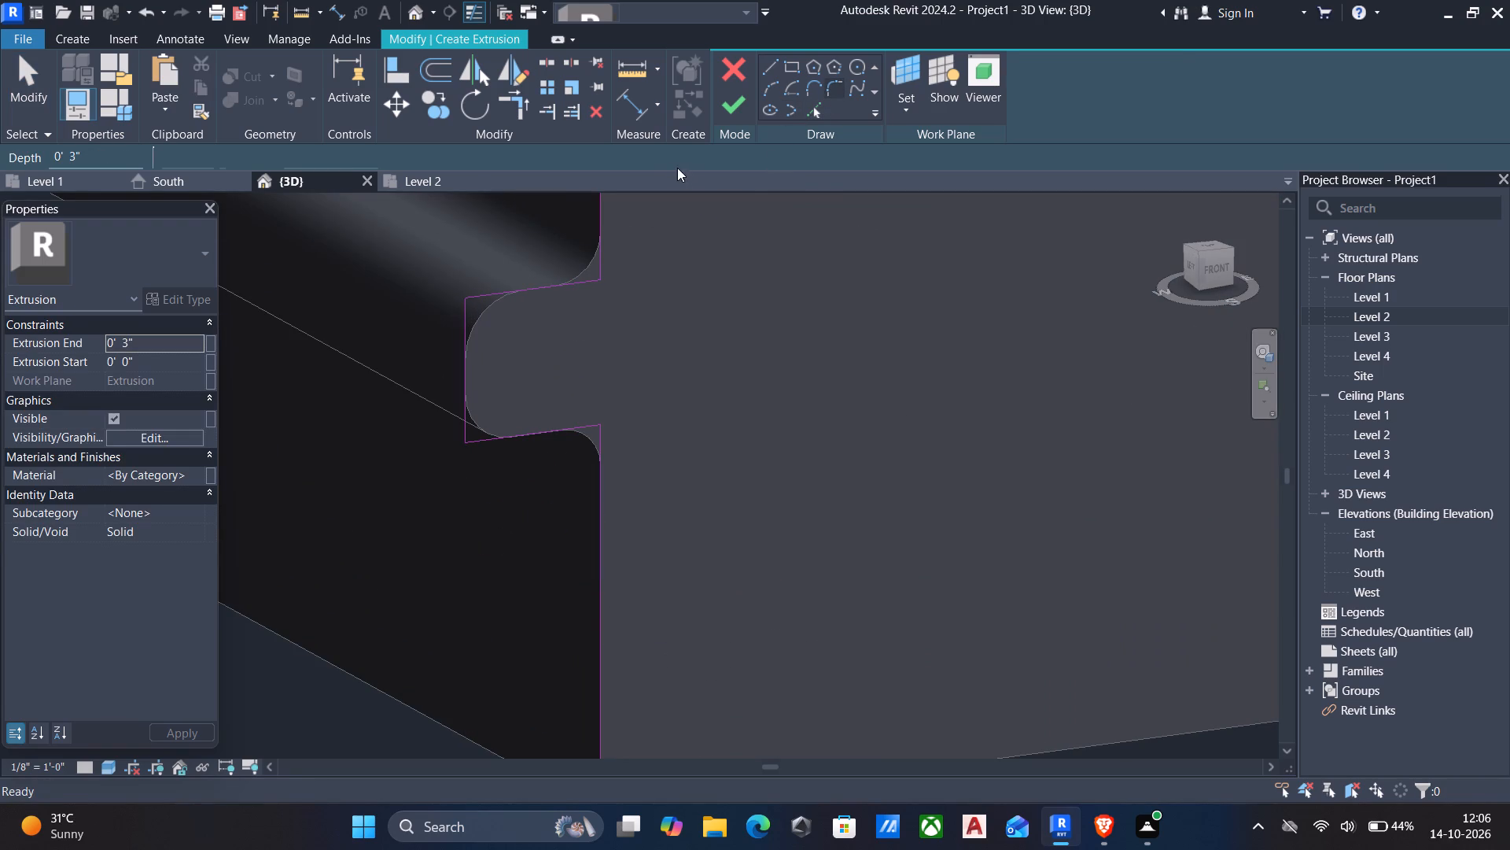
{"action": "left_click", "coordinate": [602, 227]}
{"action": "left_click", "coordinate": [536, 286]}
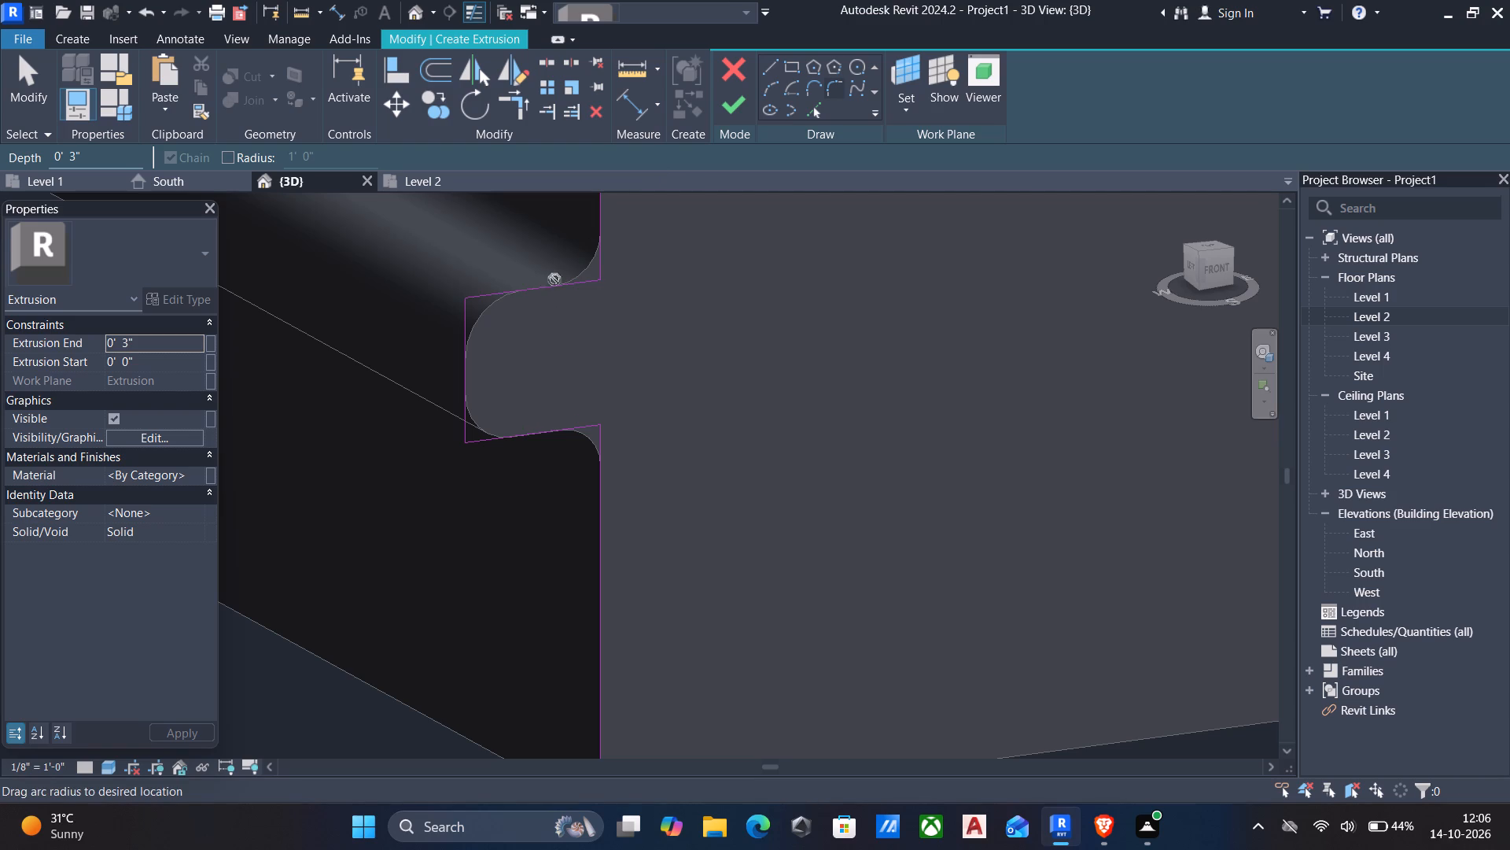
{"action": "scroll", "coordinate": [604, 268], "scroll_direction": "up", "scroll_amount": 4}
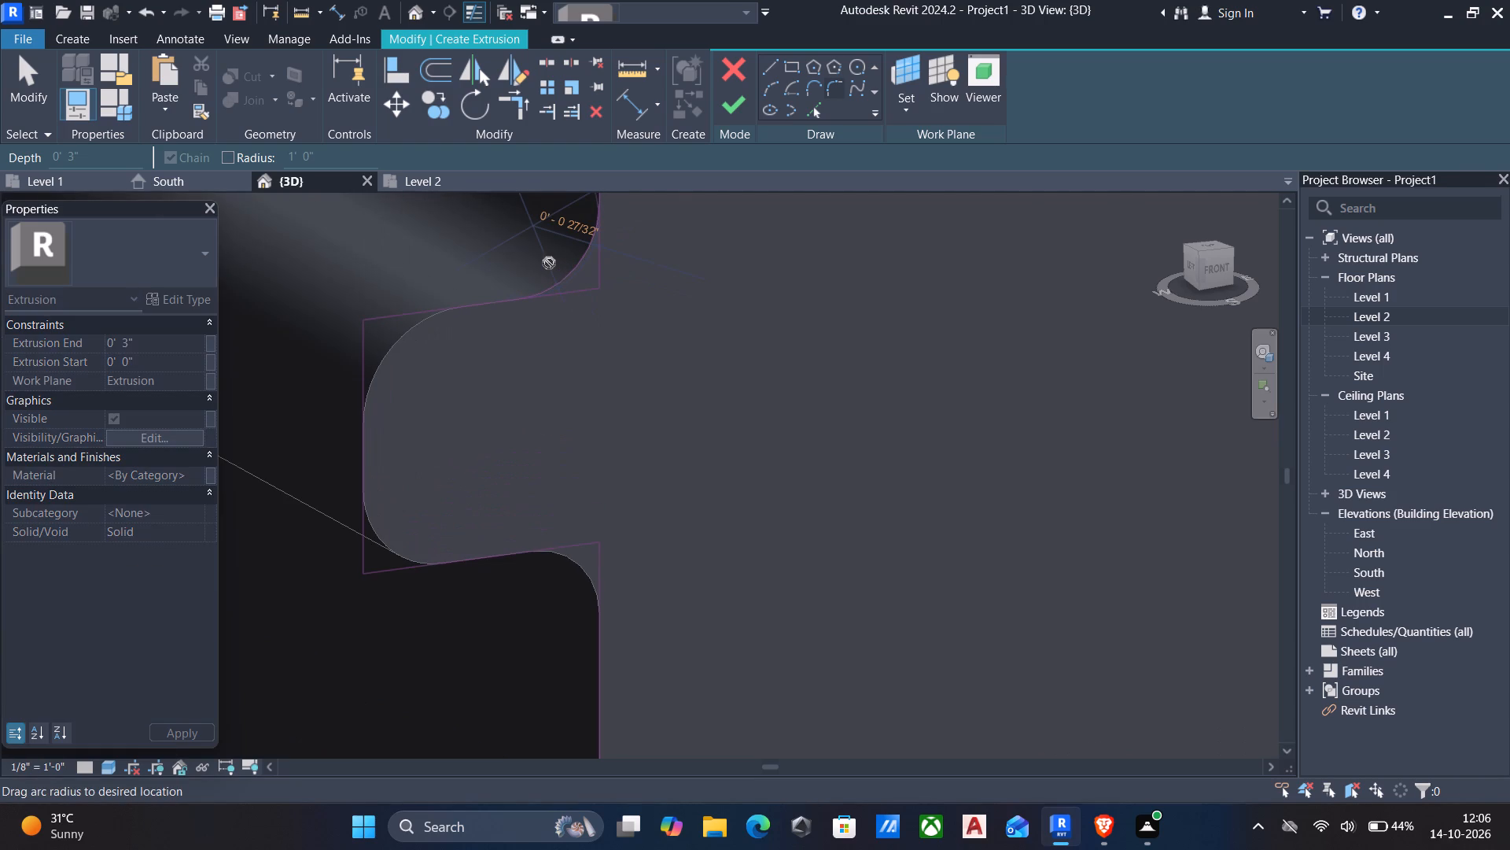
{"action": "scroll", "coordinate": [565, 259], "scroll_direction": "up", "scroll_amount": 9}
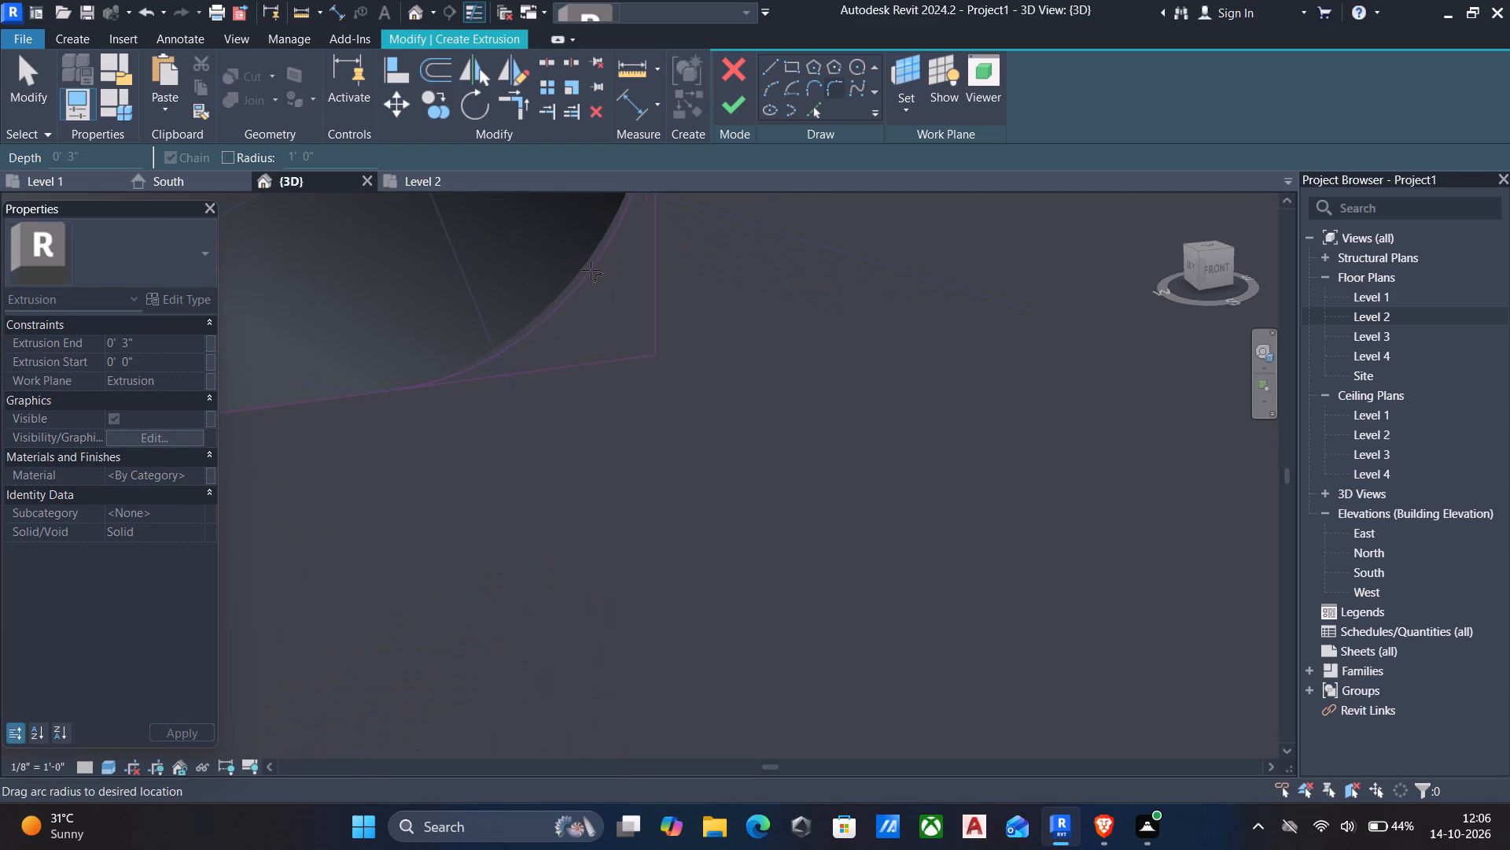
{"action": "scroll", "coordinate": [583, 264], "scroll_direction": "up", "scroll_amount": 4}
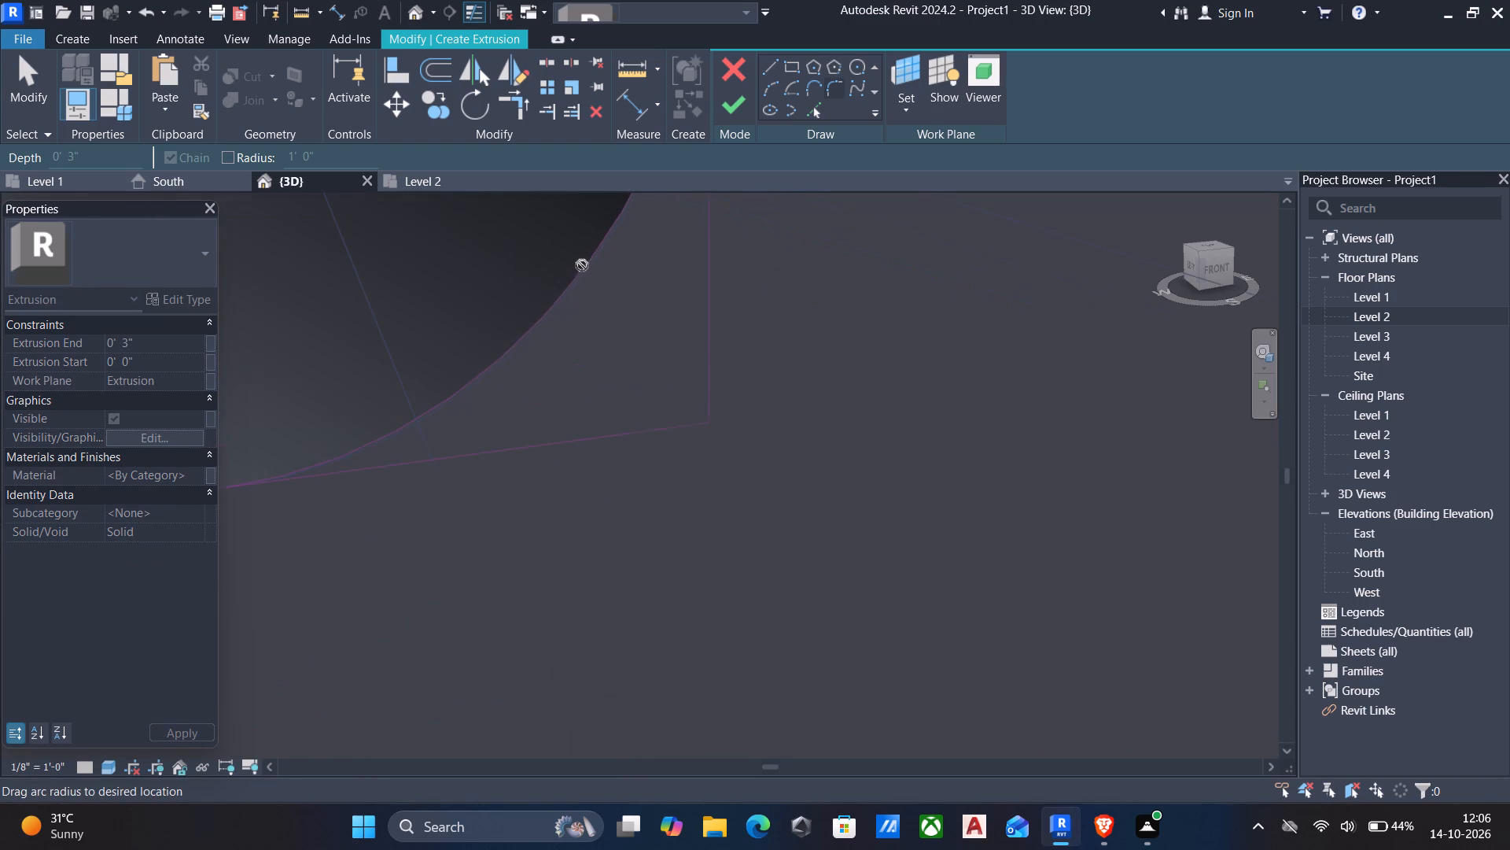
{"action": "scroll", "coordinate": [584, 268], "scroll_direction": "up", "scroll_amount": 4}
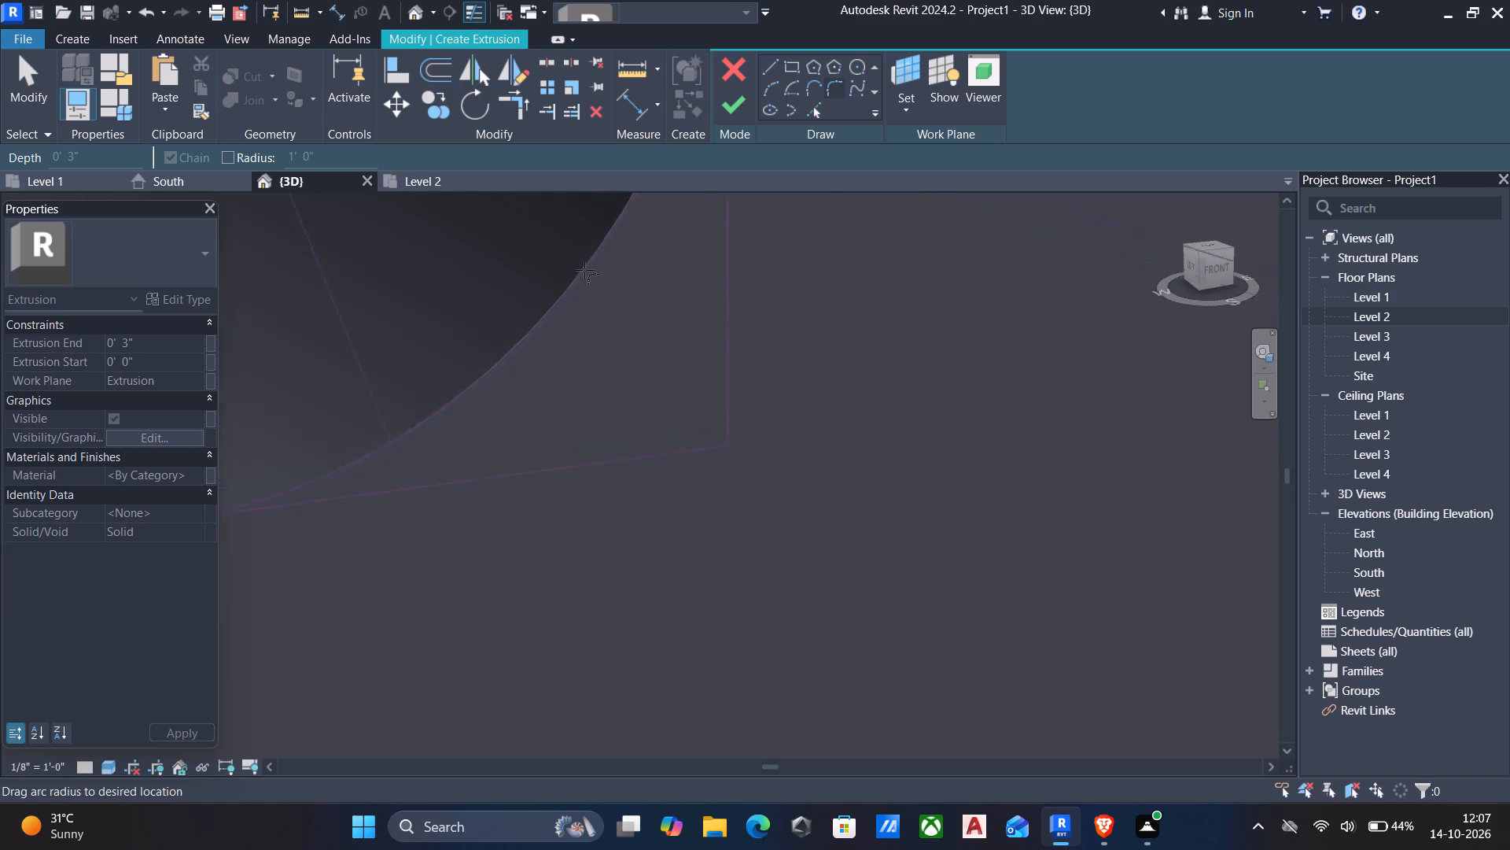
{"action": "scroll", "coordinate": [584, 270], "scroll_direction": "up", "scroll_amount": 6}
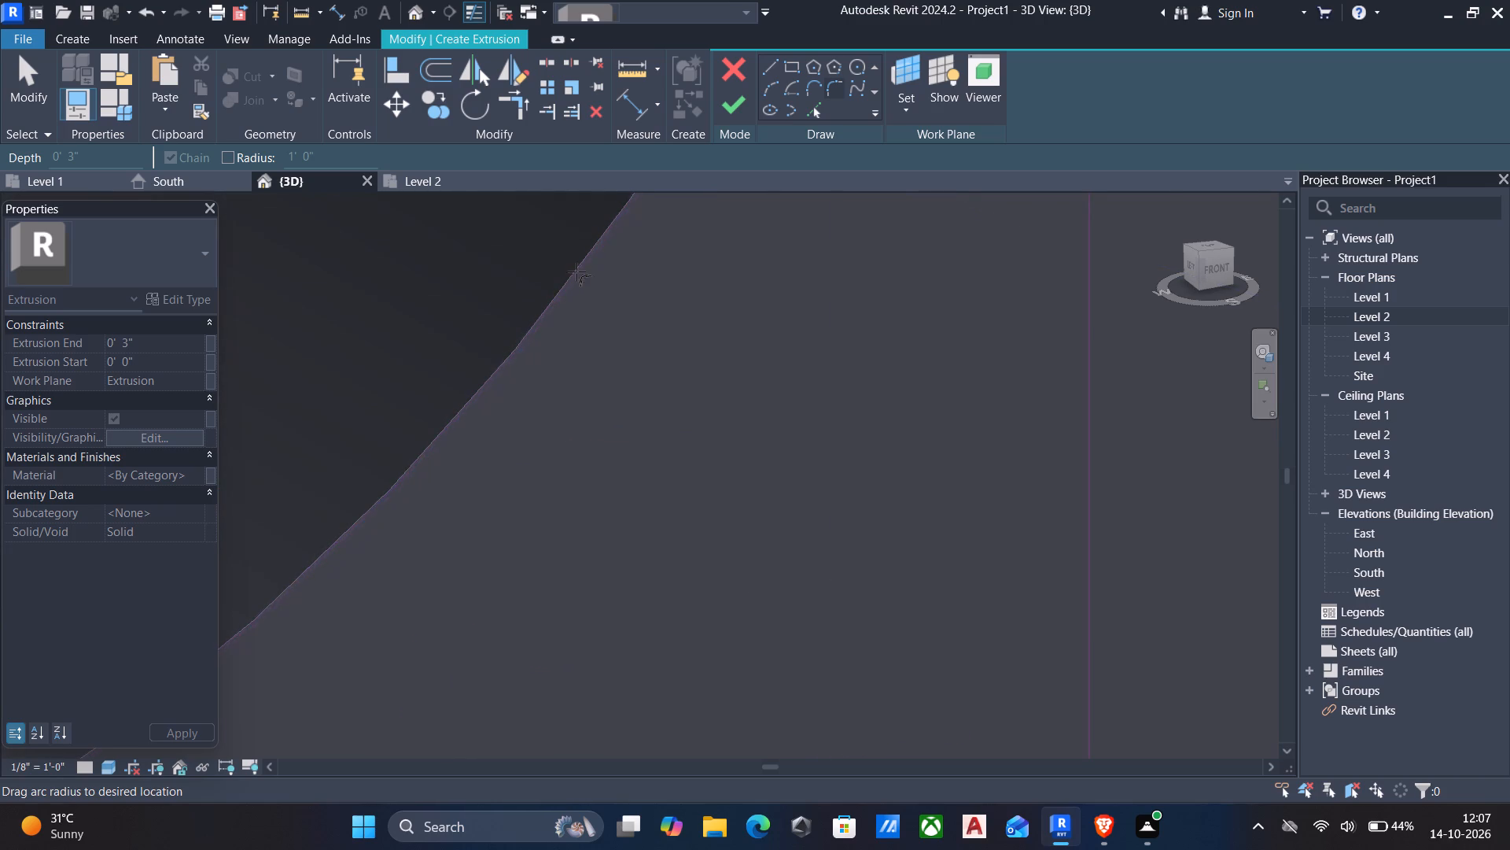
{"action": "scroll", "coordinate": [578, 272], "scroll_direction": "up", "scroll_amount": 4}
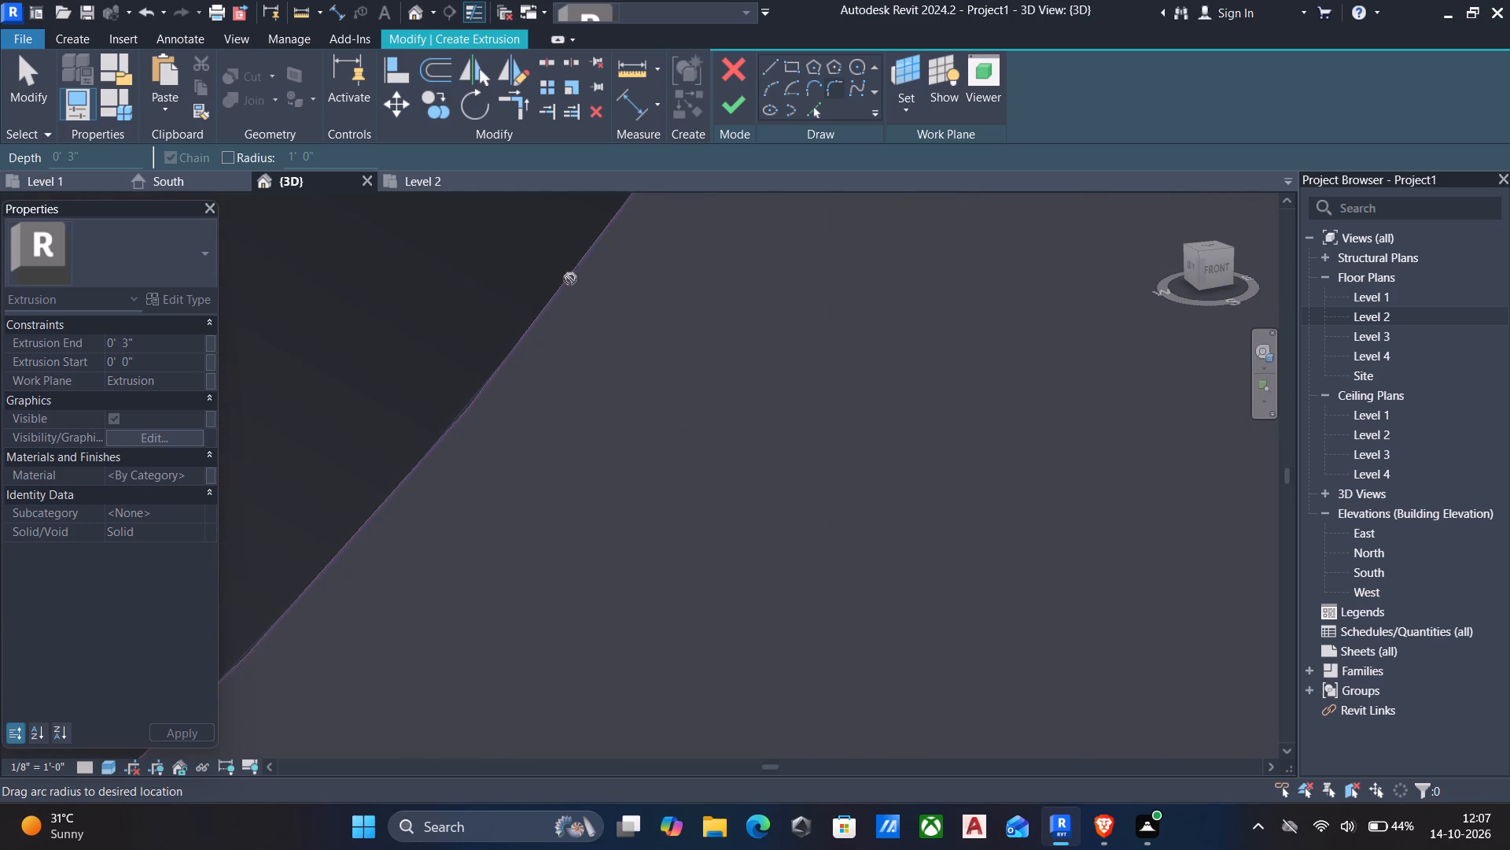
{"action": "left_click", "coordinate": [573, 279]}
Fillet the corner between the moulding's underside and the lower west side line to about 27/32", following the existing curve.
{"action": "scroll", "coordinate": [584, 288], "scroll_direction": "down", "scroll_amount": 16}
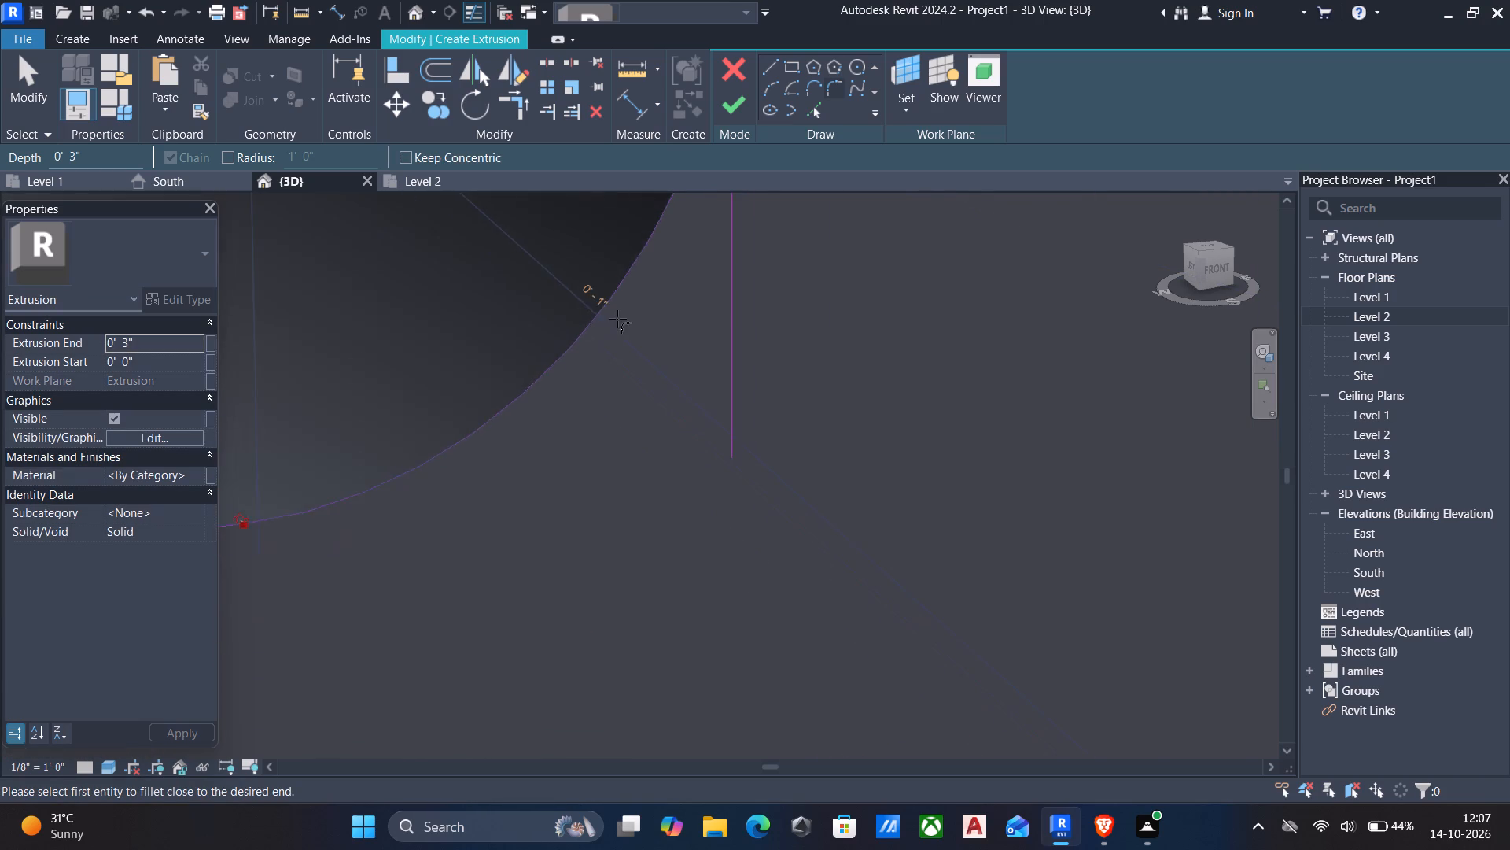
{"action": "scroll", "coordinate": [617, 319], "scroll_direction": "down", "scroll_amount": 10}
{"action": "middle_click_drag", "start_coordinate": [623, 366], "coordinate": [661, 327]}
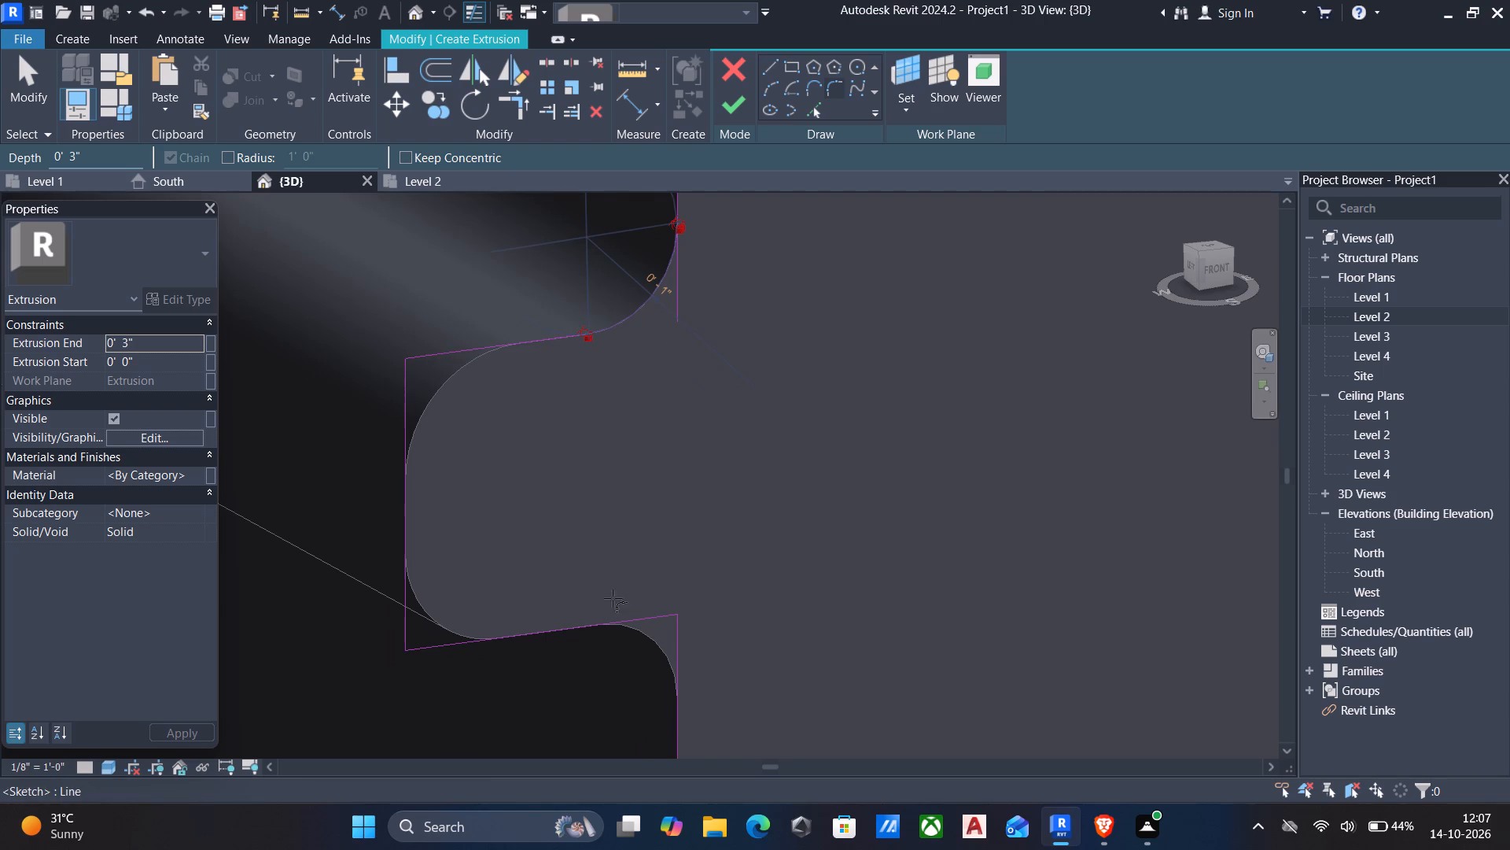
{"action": "left_click", "coordinate": [625, 618]}
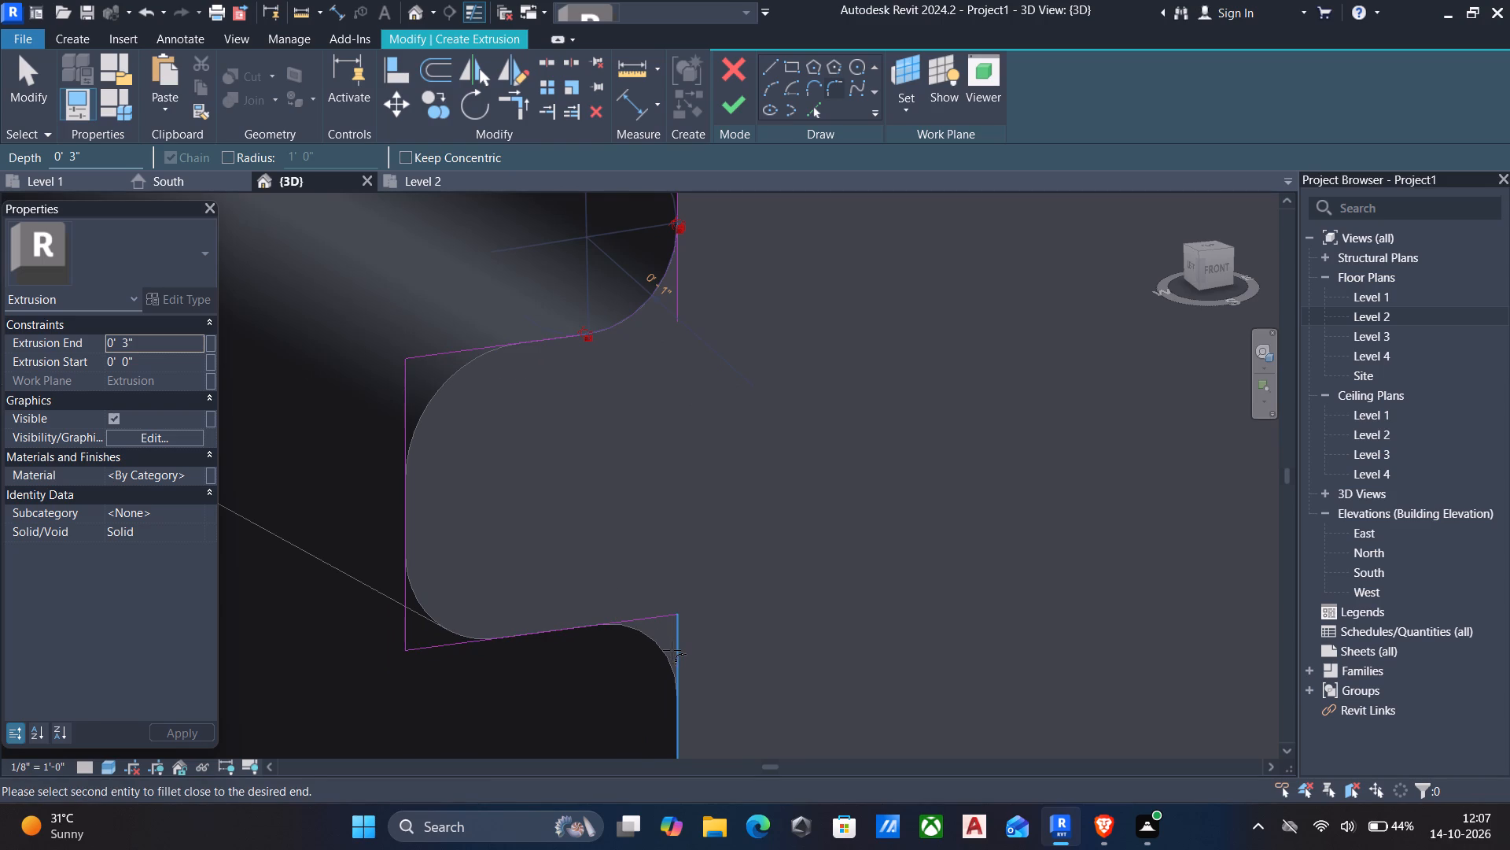
{"action": "left_click", "coordinate": [672, 650]}
{"action": "scroll", "coordinate": [662, 652], "scroll_direction": "up", "scroll_amount": 15}
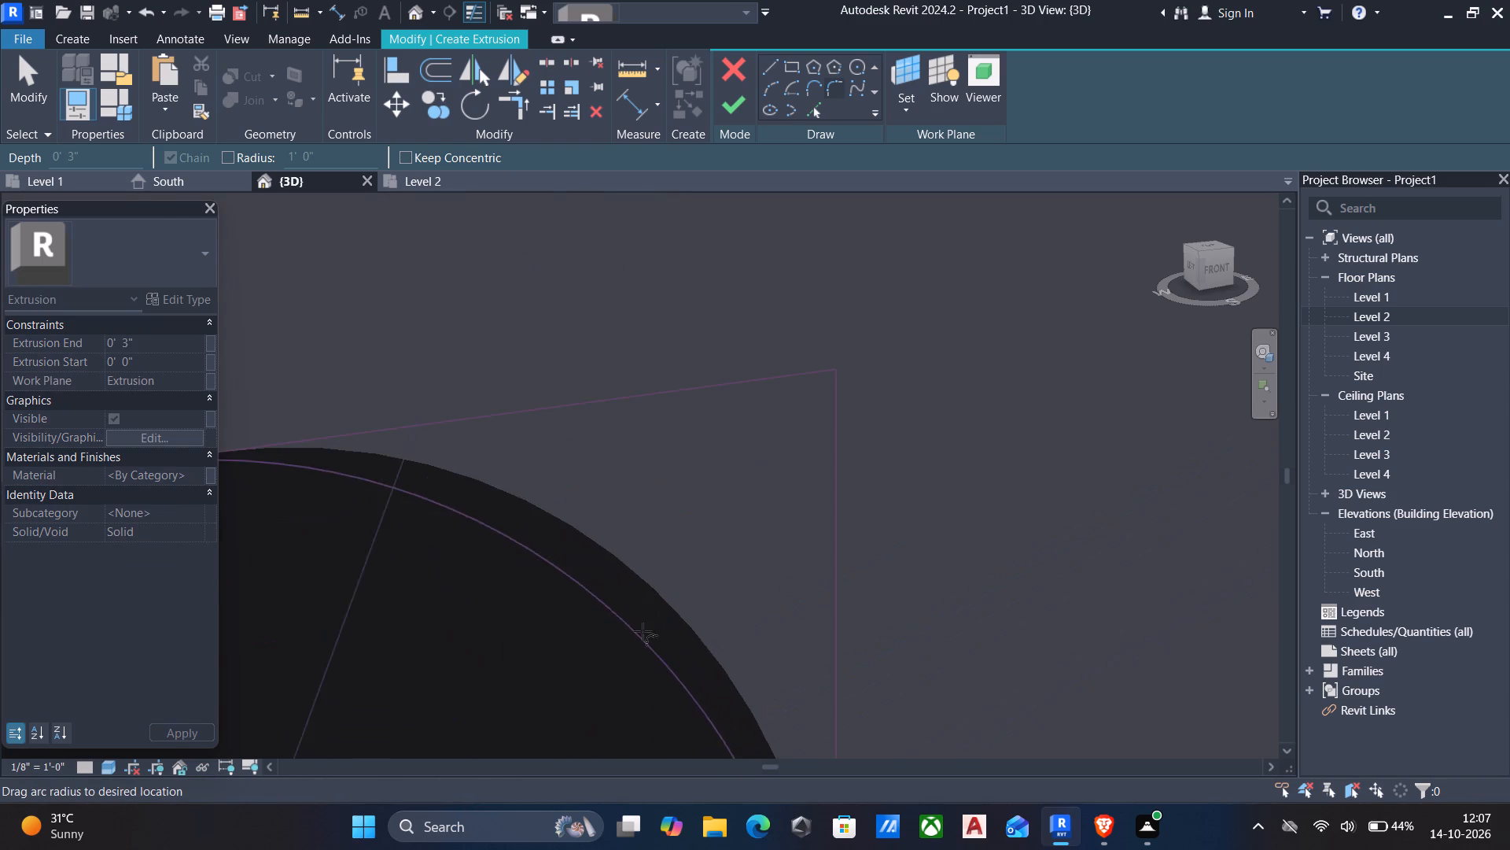
{"action": "left_click", "coordinate": [651, 586]}
Fillet the moulding's upper outer corner with a radius of about 1 1/4" along the existing rounded edge.
{"action": "scroll", "coordinate": [594, 586], "scroll_direction": "down", "scroll_amount": 5}
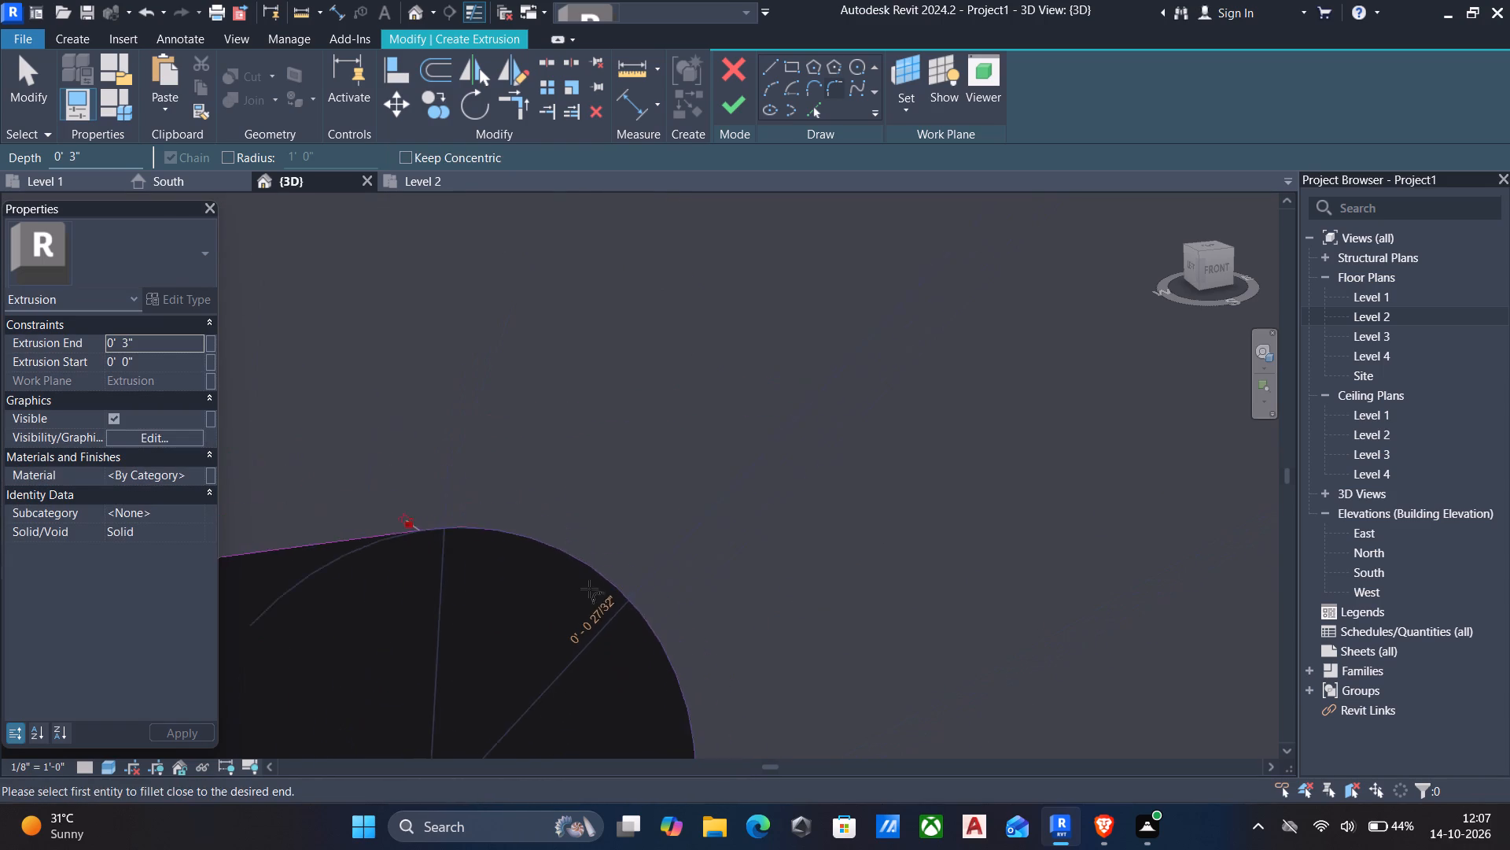
{"action": "scroll", "coordinate": [589, 589], "scroll_direction": "down", "scroll_amount": 14}
{"action": "scroll", "coordinate": [462, 426], "scroll_direction": "up", "scroll_amount": 3}
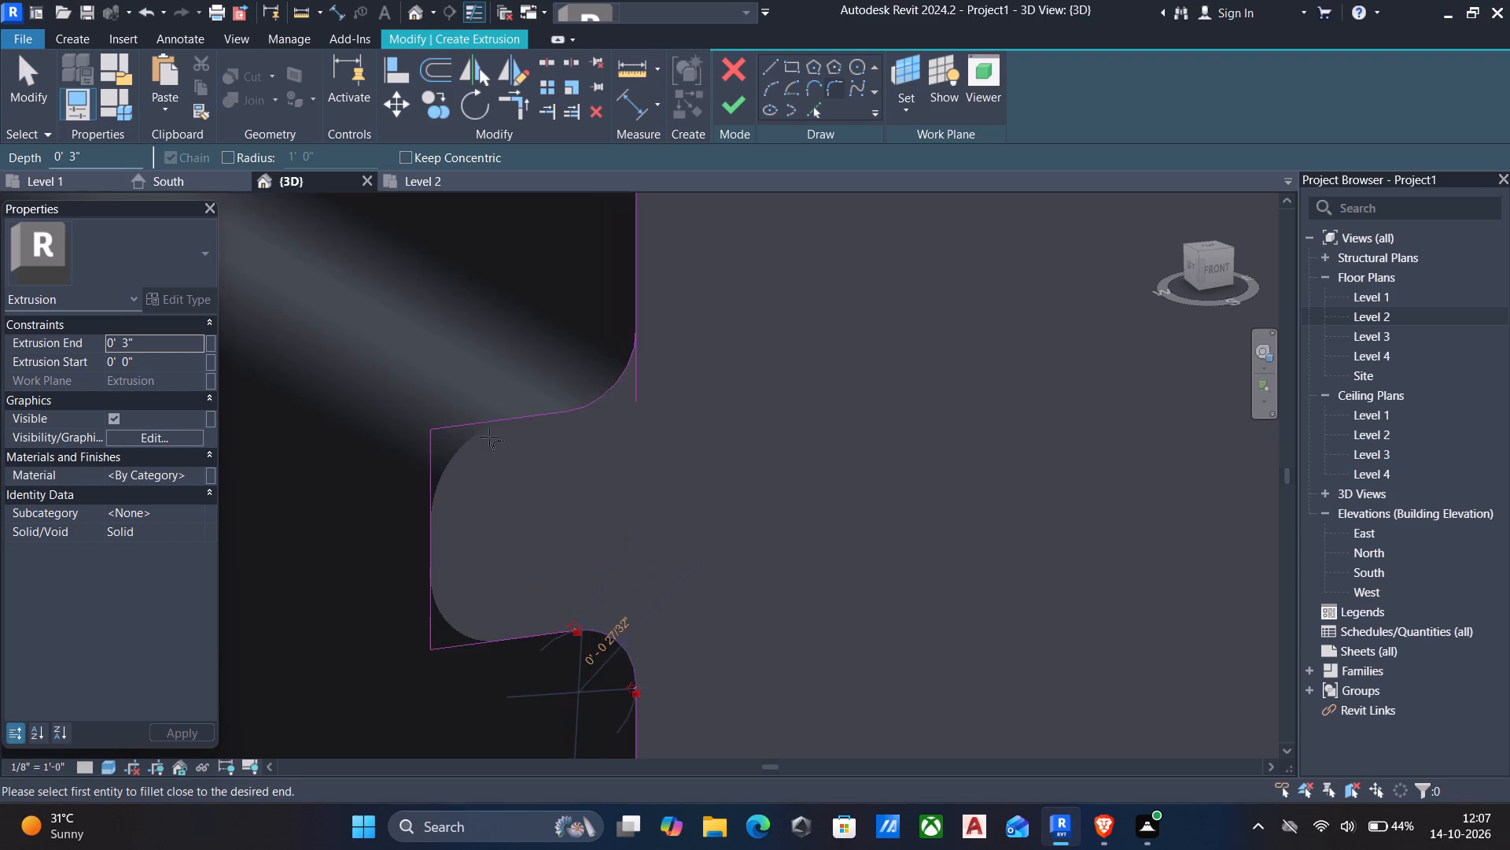
{"action": "left_click", "coordinate": [462, 423]}
{"action": "left_click", "coordinate": [420, 460]}
{"action": "scroll", "coordinate": [438, 466], "scroll_direction": "up", "scroll_amount": 5}
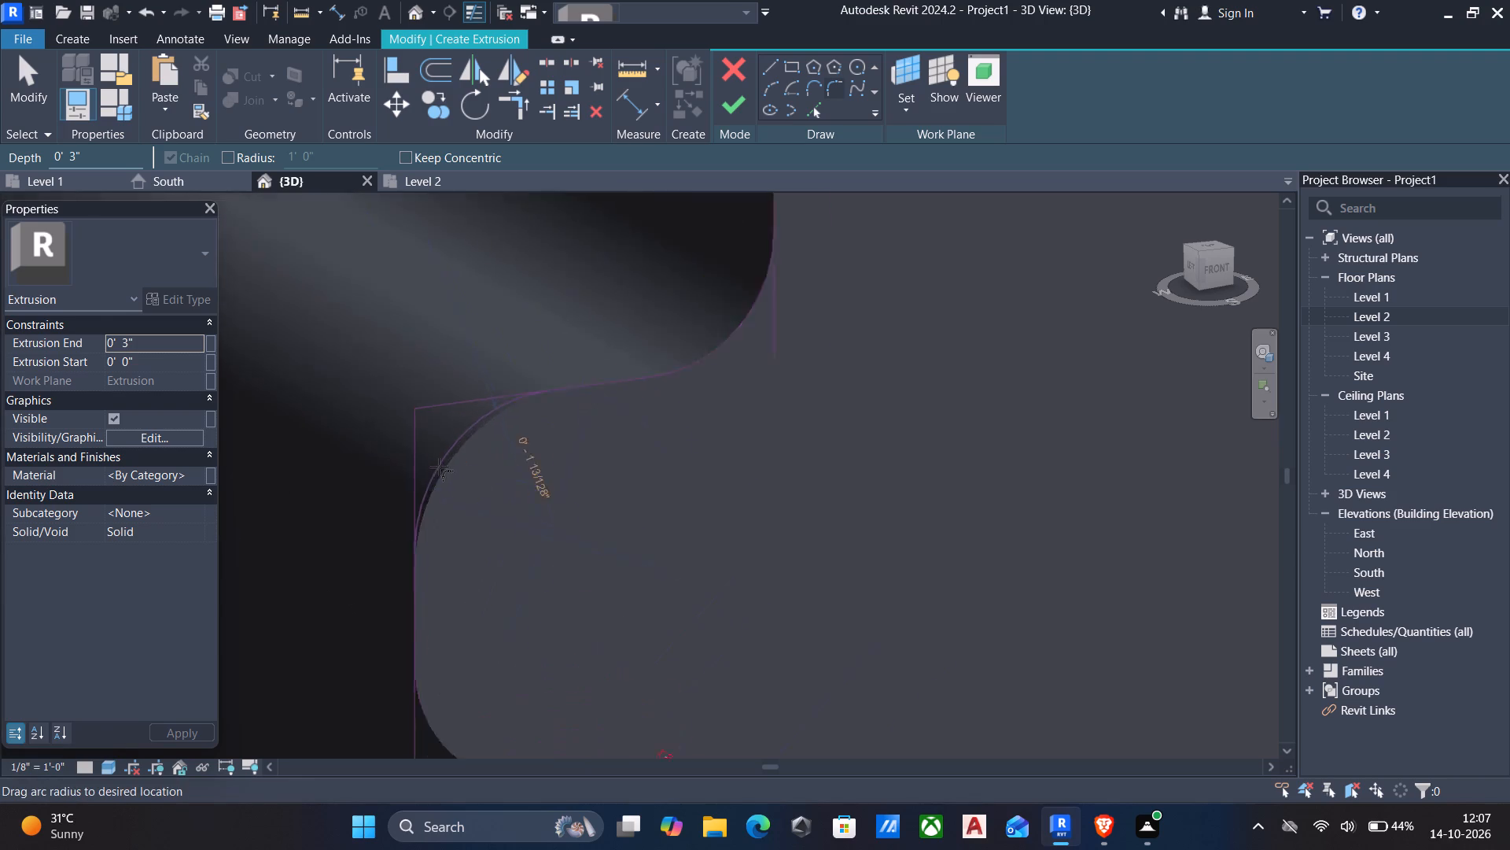
{"action": "scroll", "coordinate": [448, 466], "scroll_direction": "up", "scroll_amount": 4}
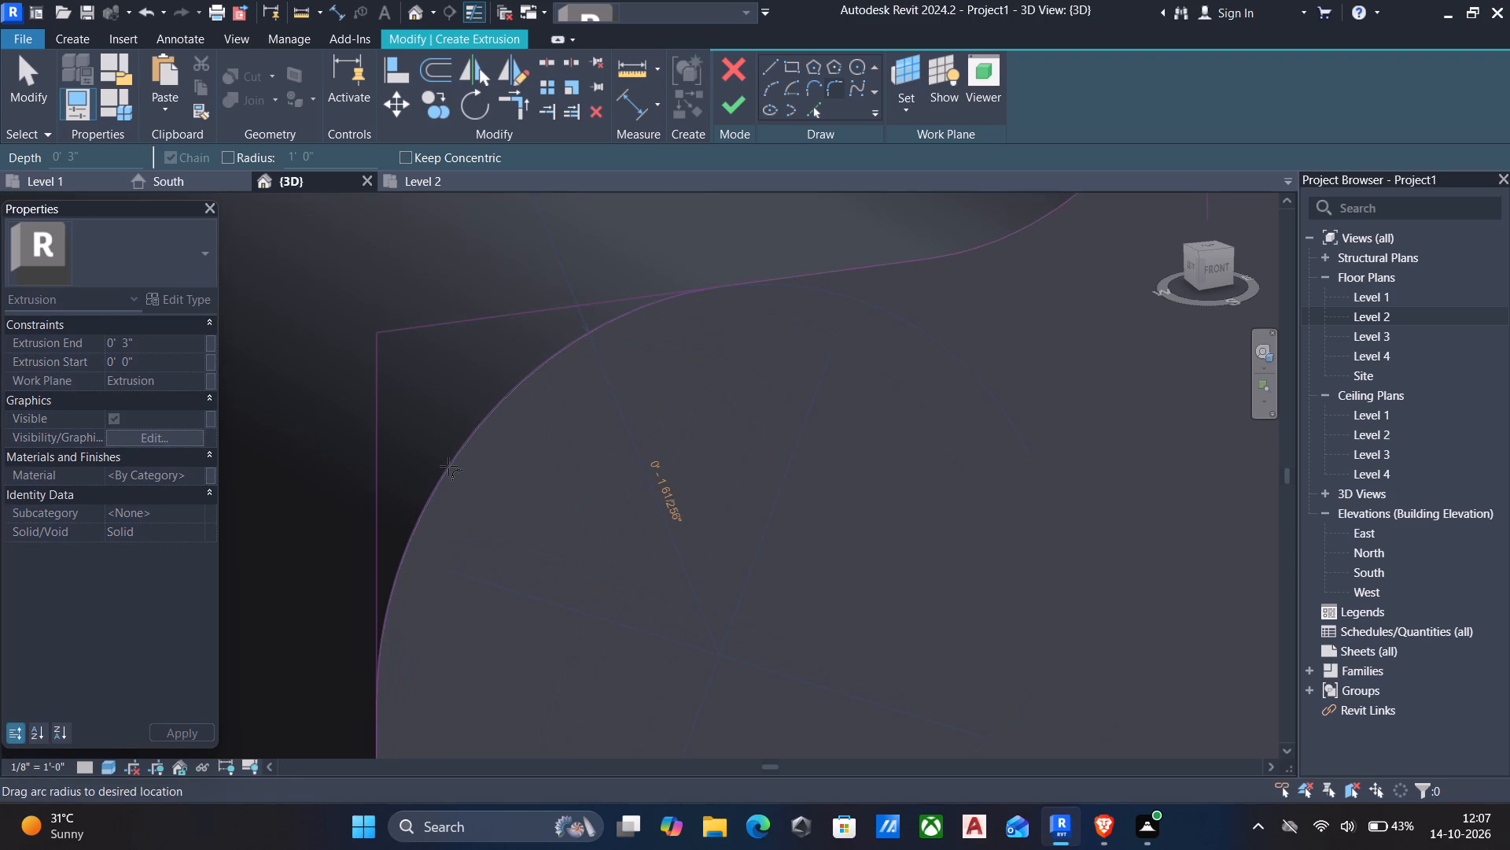
{"action": "left_click", "coordinate": [448, 466]}
Fillet the moulding's lower outer corner with a radius of about 1" along the existing curve and end the fillet command.
{"action": "scroll", "coordinate": [445, 483], "scroll_direction": "down", "scroll_amount": 12}
{"action": "middle_click_drag", "start_coordinate": [546, 526], "coordinate": [579, 414]}
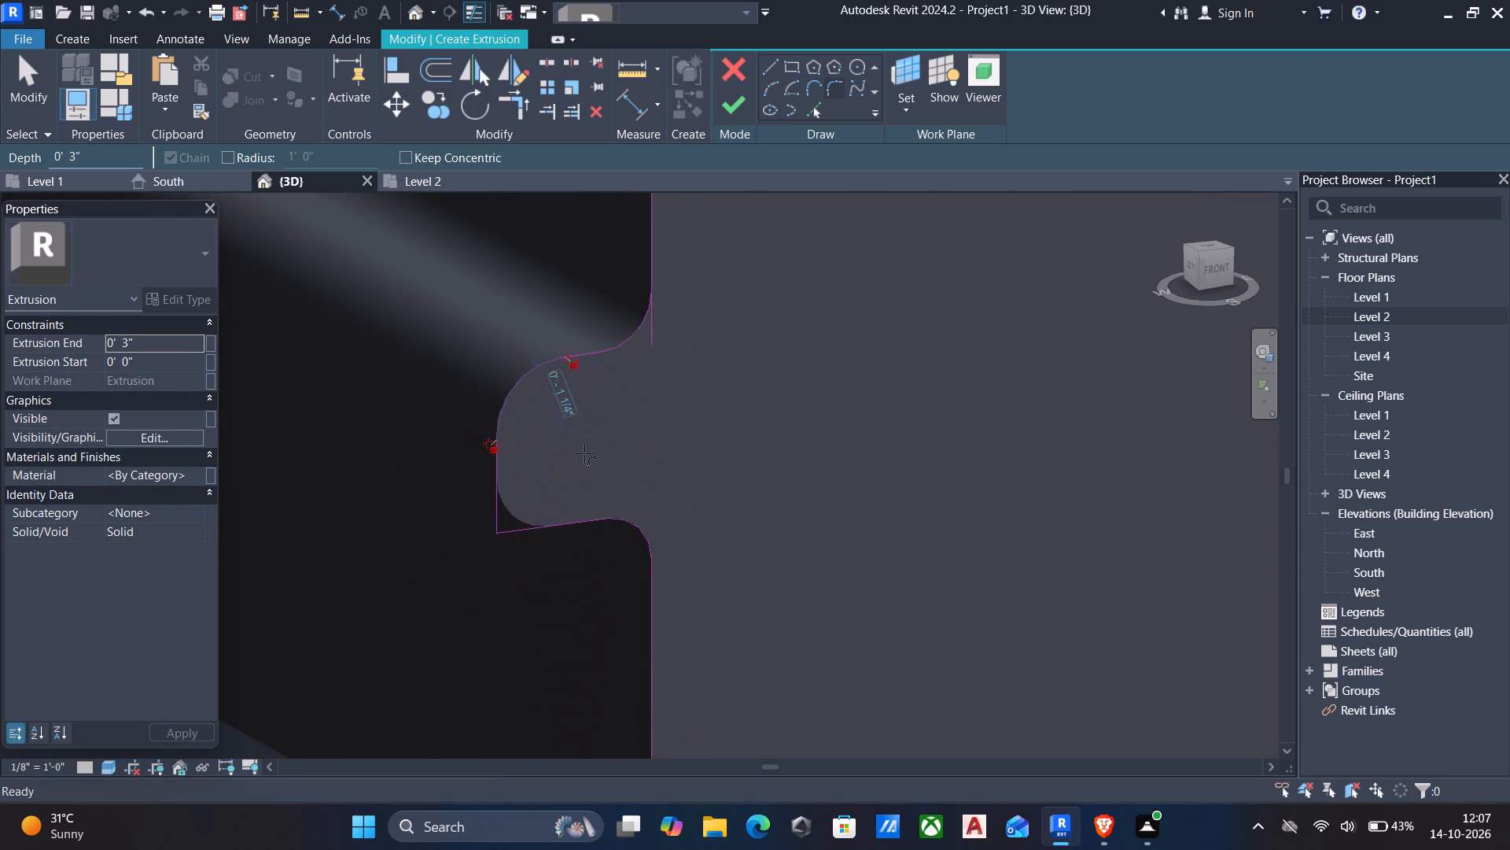
{"action": "scroll", "coordinate": [562, 563], "scroll_direction": "up", "scroll_amount": 7}
{"action": "left_click", "coordinate": [469, 477]}
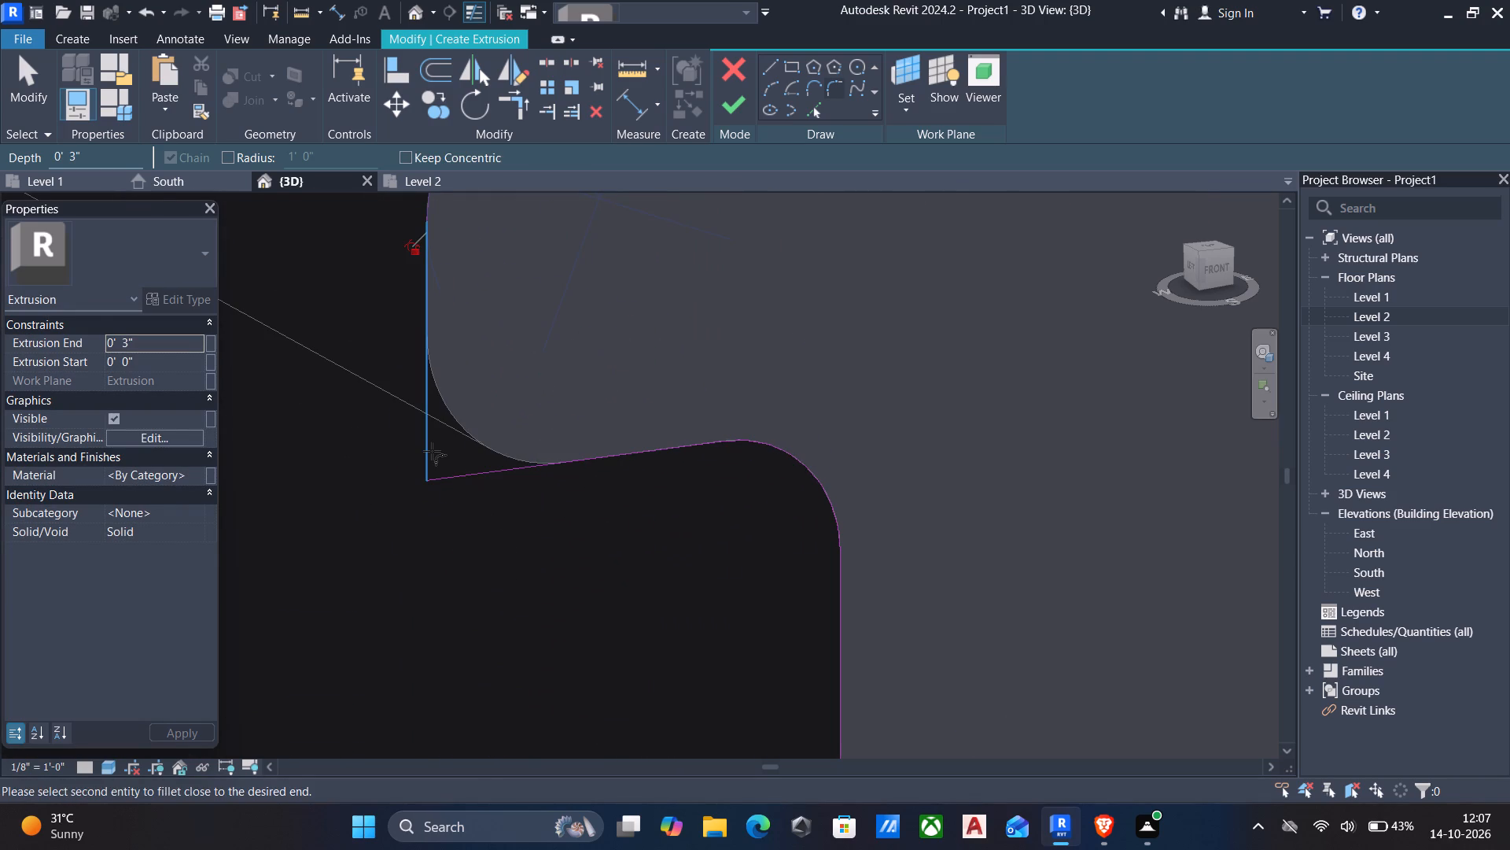
{"action": "left_click", "coordinate": [429, 451]}
{"action": "scroll", "coordinate": [458, 442], "scroll_direction": "up", "scroll_amount": 4}
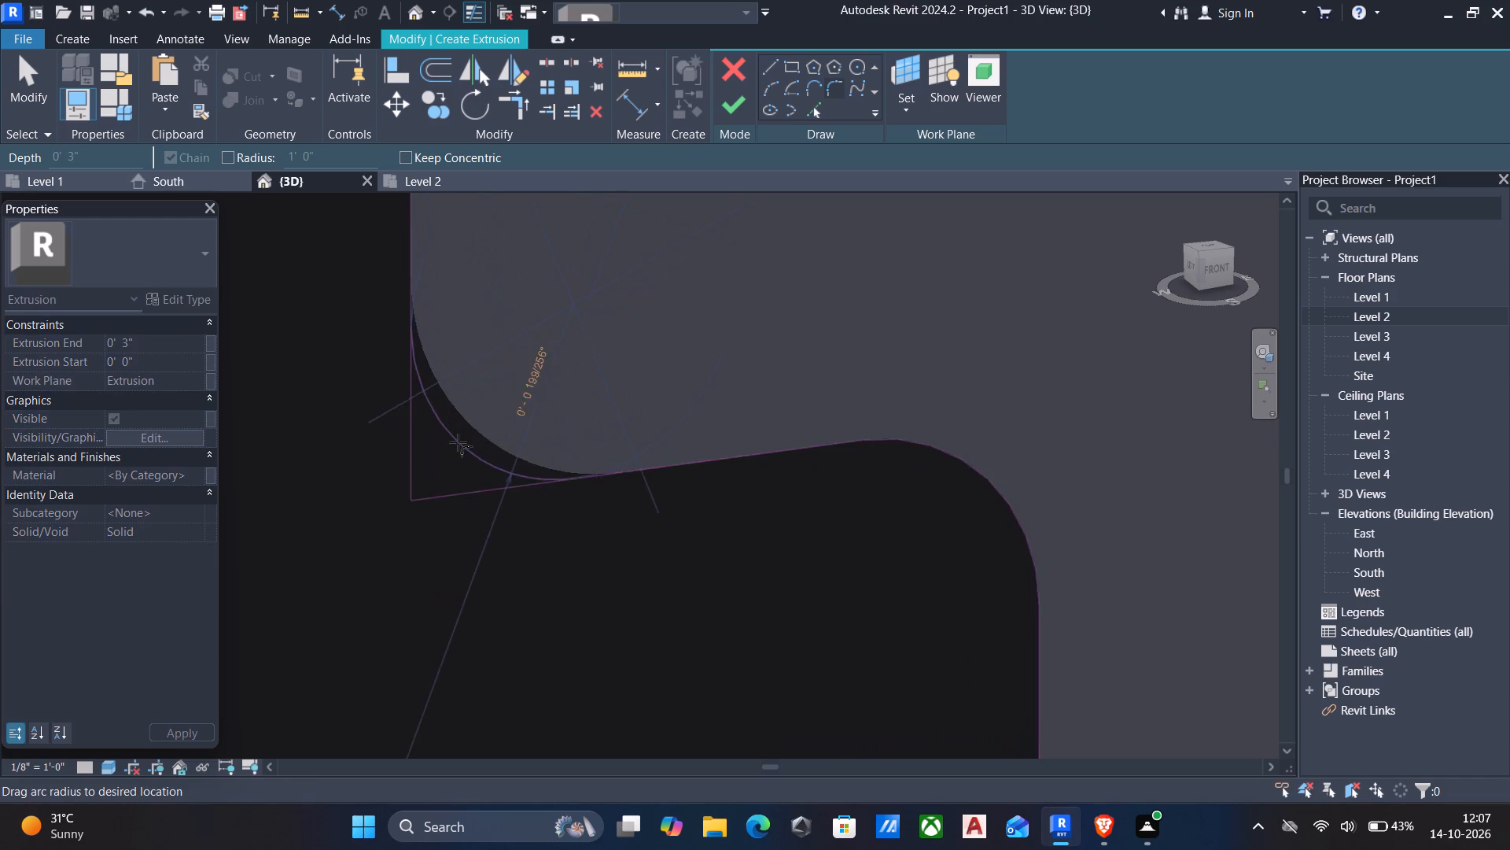
{"action": "scroll", "coordinate": [458, 442], "scroll_direction": "up", "scroll_amount": 1}
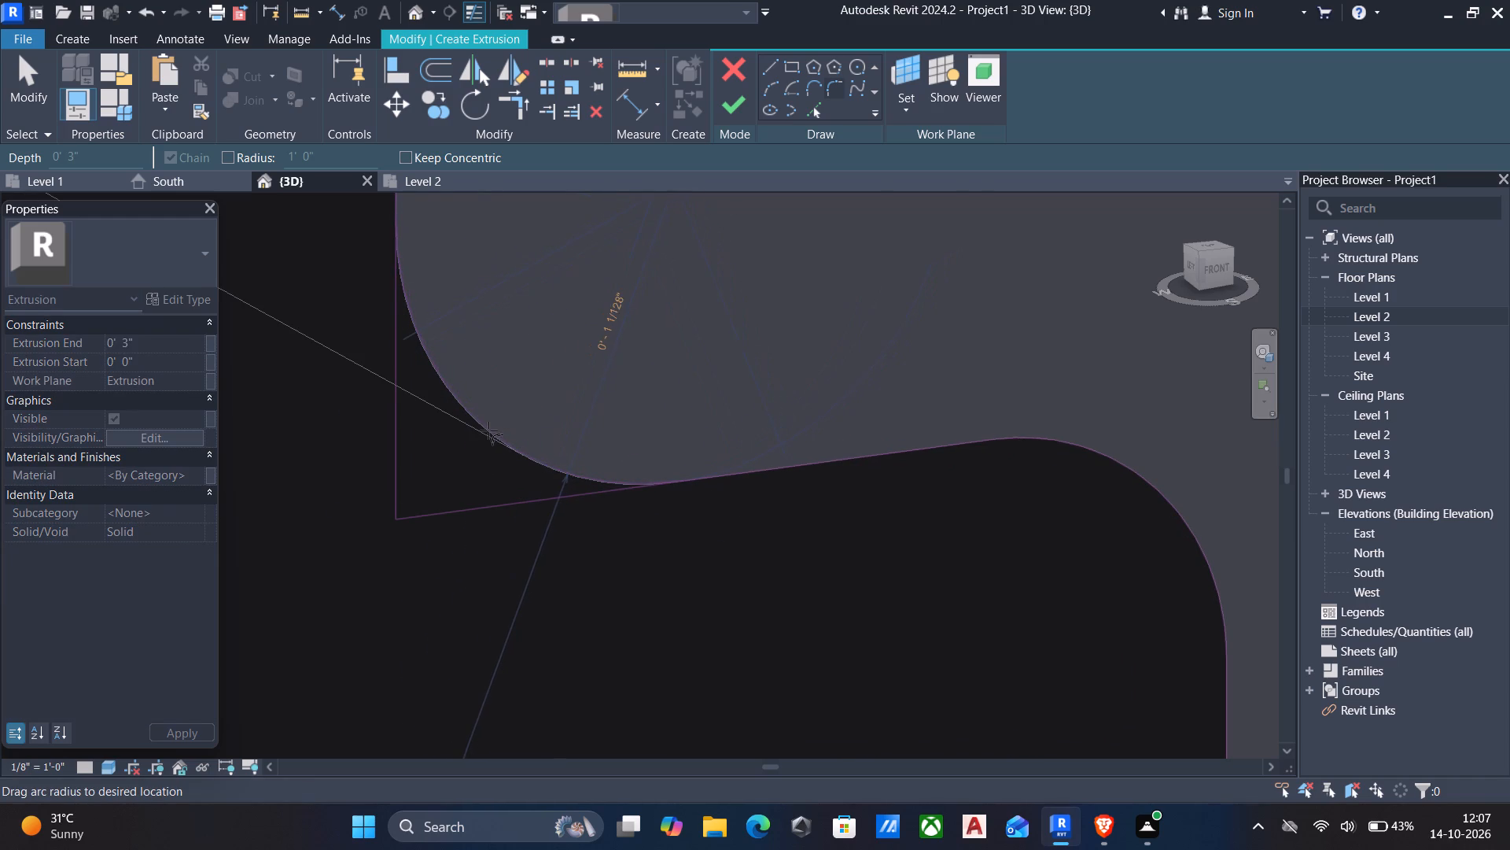
{"action": "scroll", "coordinate": [486, 432], "scroll_direction": "up", "scroll_amount": 6}
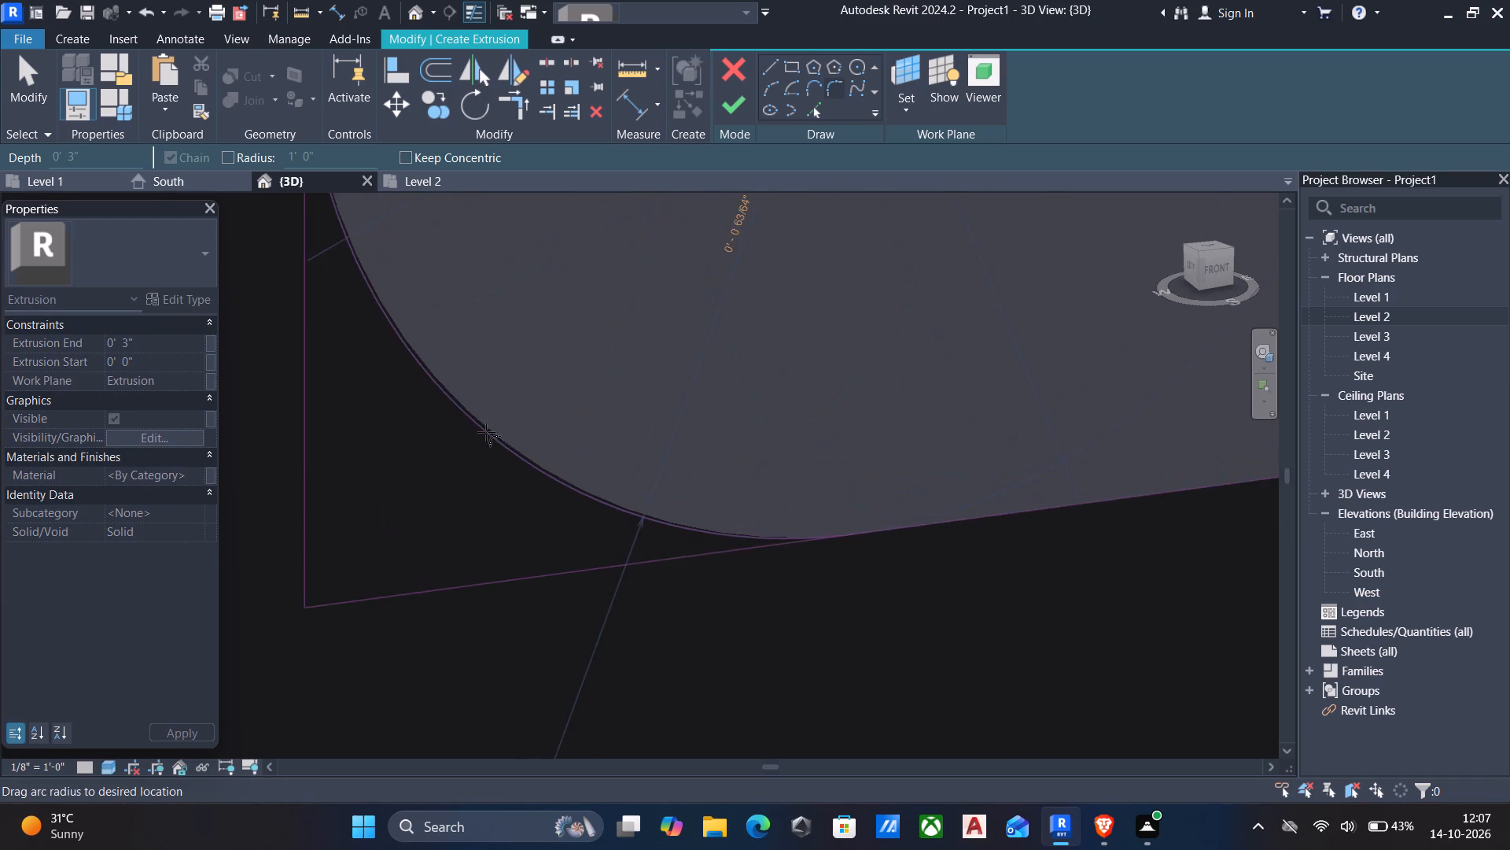
{"action": "left_click", "coordinate": [494, 431]}
{"action": "key", "text": "Escape"}
{"action": "scroll", "coordinate": [488, 434], "scroll_direction": "down", "scroll_amount": 15}
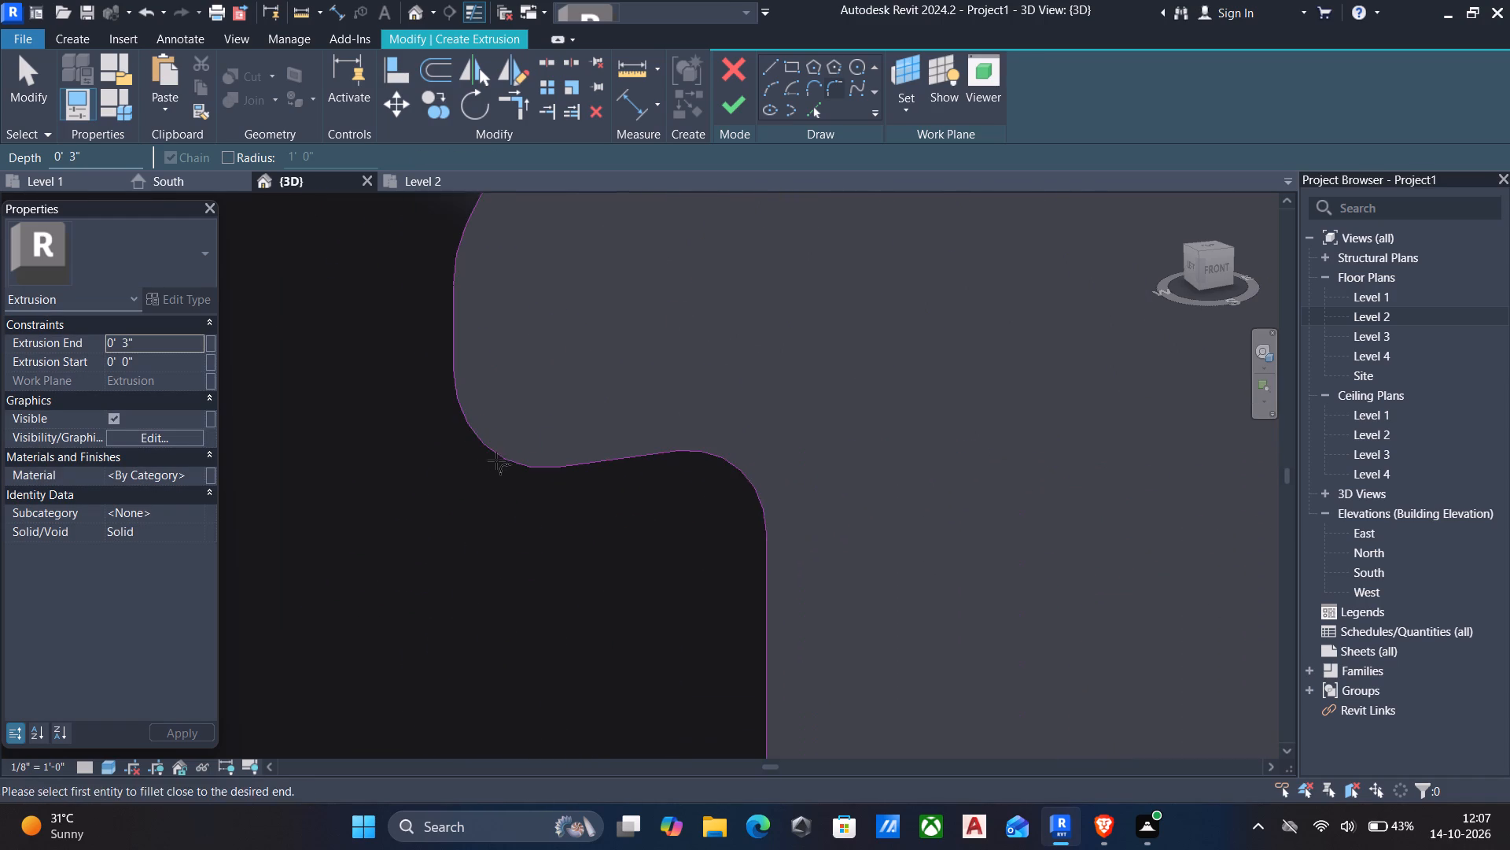
{"action": "scroll", "coordinate": [499, 460], "scroll_direction": "down", "scroll_amount": 7}
{"action": "scroll", "coordinate": [591, 437], "scroll_direction": "down", "scroll_amount": 4}
{"action": "key", "text": "Escape"}
Delete the leftover vertical line segment extending past the upper inner fillet on the base's west side.
{"action": "scroll", "coordinate": [583, 407], "scroll_direction": "up", "scroll_amount": 6}
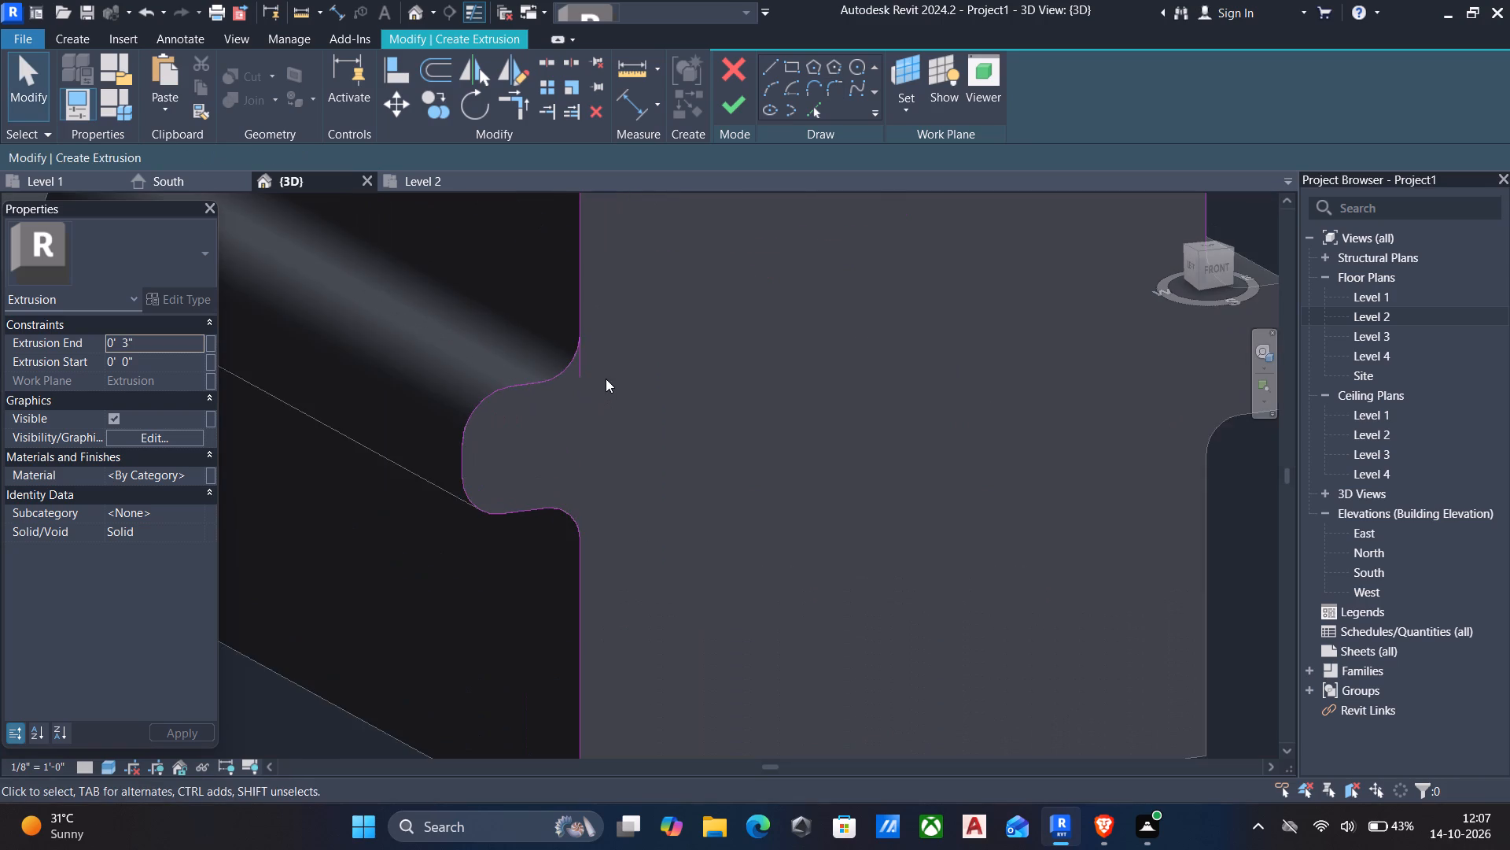
{"action": "scroll", "coordinate": [606, 379], "scroll_direction": "up", "scroll_amount": 6}
{"action": "scroll", "coordinate": [513, 281], "scroll_direction": "up", "scroll_amount": 5}
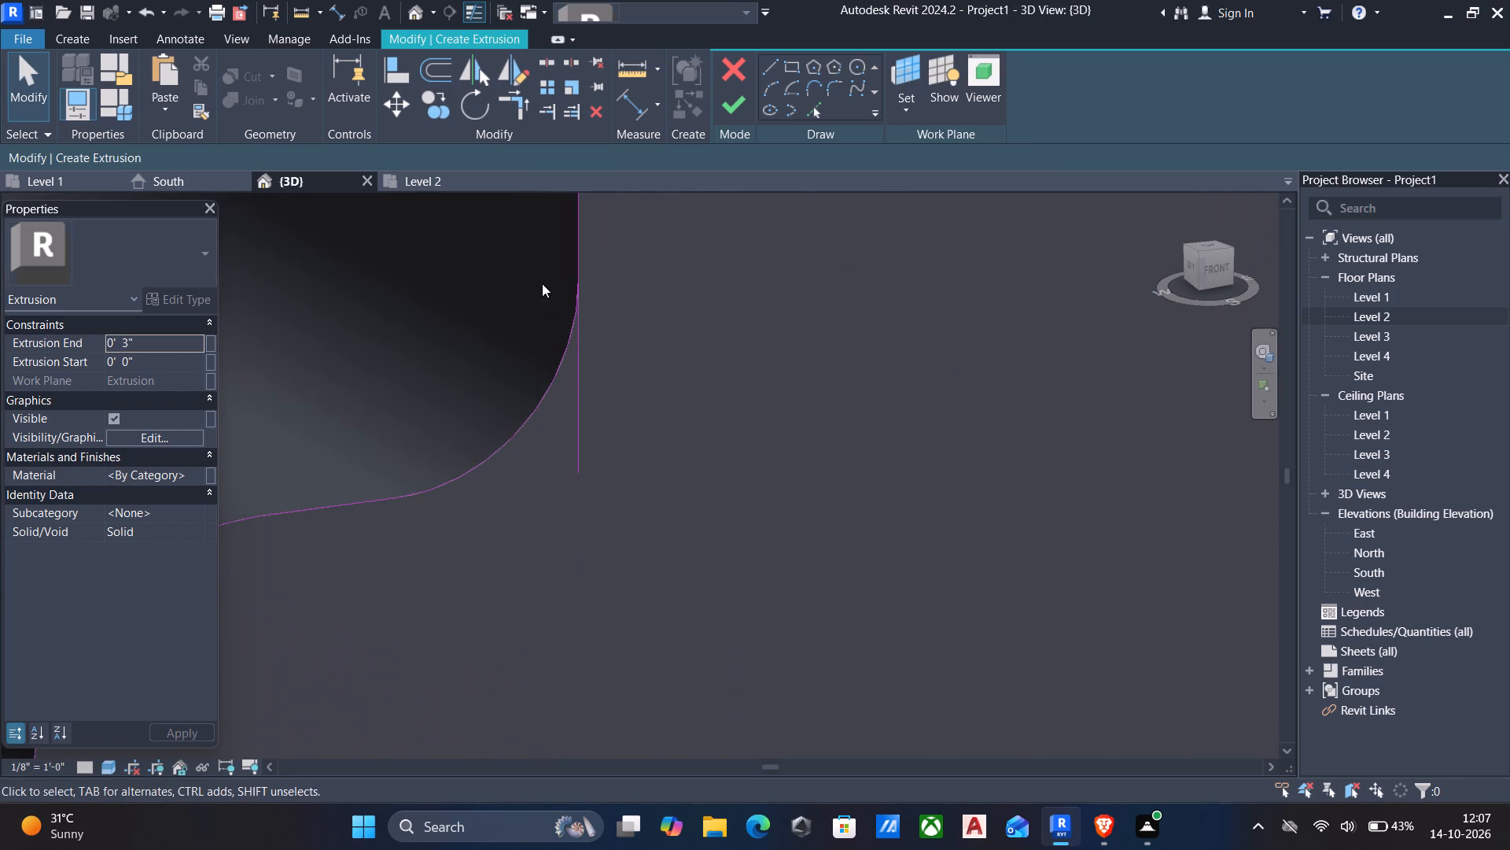
{"action": "key", "text": "t"}
{"action": "key", "text": "r"}
{"action": "left_click", "coordinate": [583, 246]}
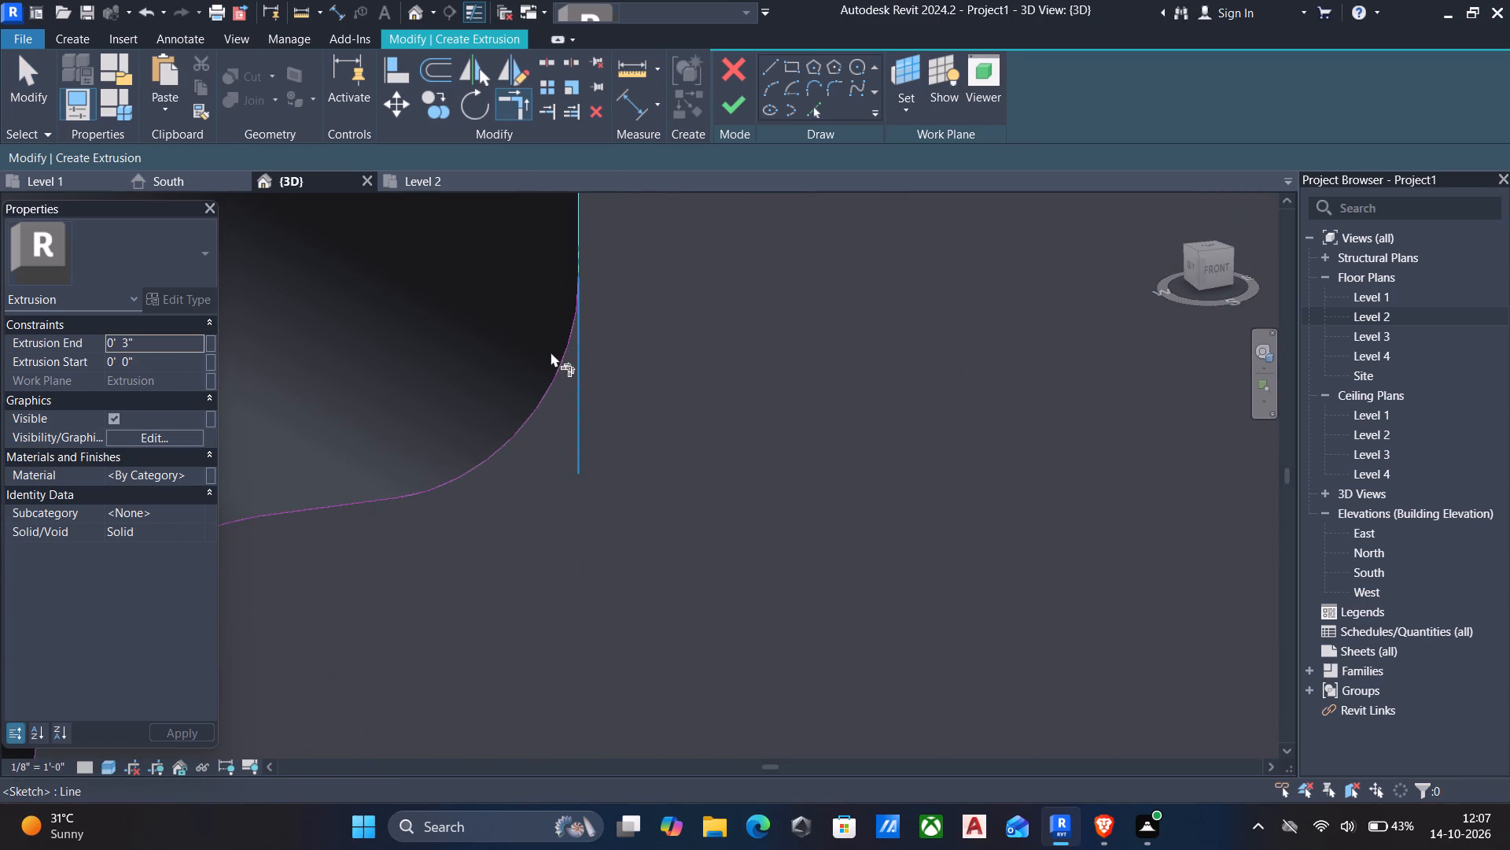
{"action": "key", "text": "Escape"}
{"action": "left_click", "coordinate": [576, 365]}
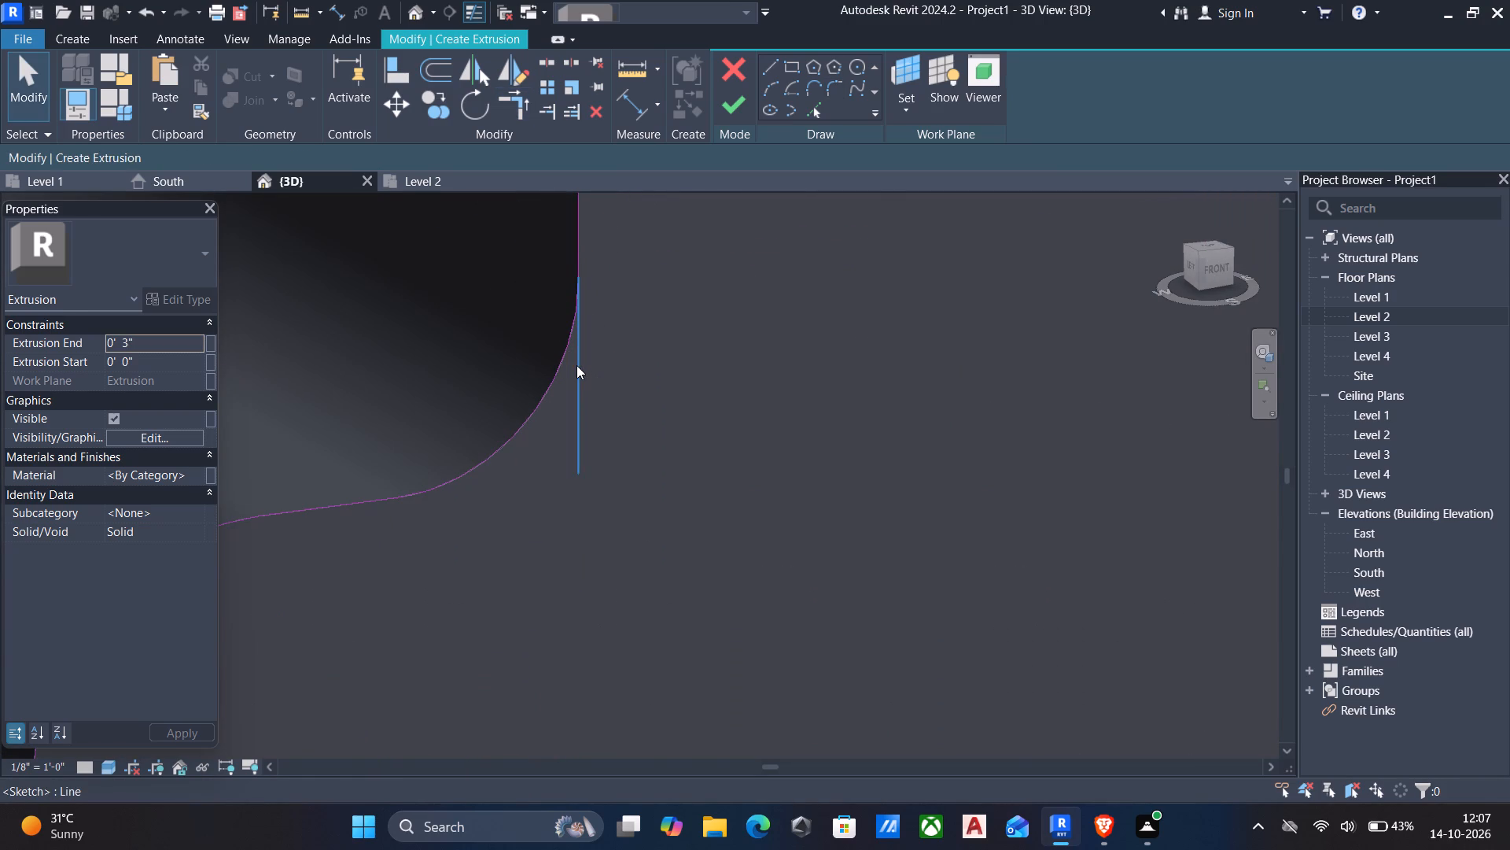
{"action": "key", "text": "Delete"}
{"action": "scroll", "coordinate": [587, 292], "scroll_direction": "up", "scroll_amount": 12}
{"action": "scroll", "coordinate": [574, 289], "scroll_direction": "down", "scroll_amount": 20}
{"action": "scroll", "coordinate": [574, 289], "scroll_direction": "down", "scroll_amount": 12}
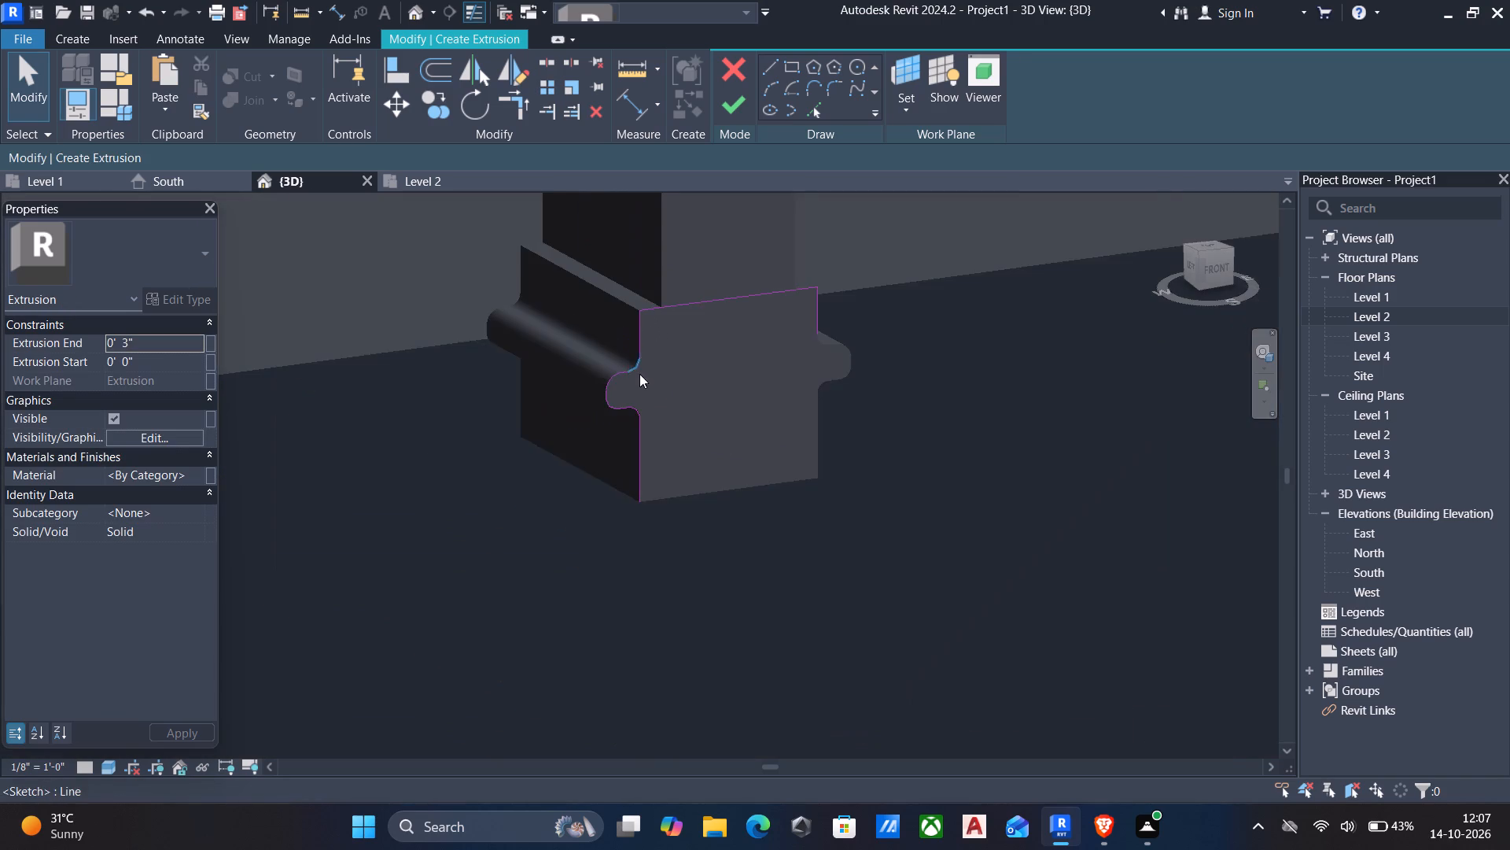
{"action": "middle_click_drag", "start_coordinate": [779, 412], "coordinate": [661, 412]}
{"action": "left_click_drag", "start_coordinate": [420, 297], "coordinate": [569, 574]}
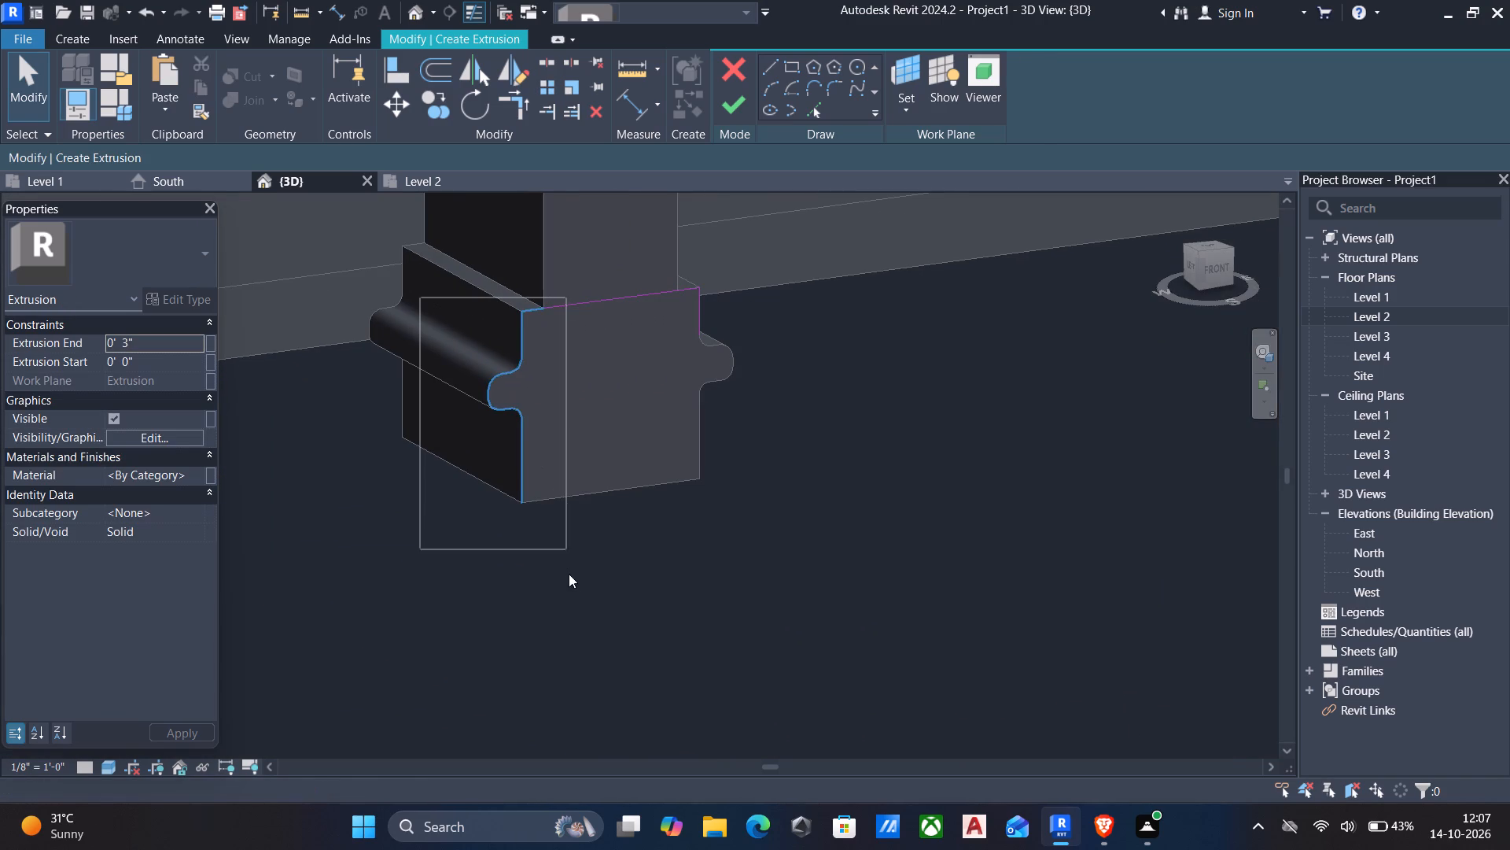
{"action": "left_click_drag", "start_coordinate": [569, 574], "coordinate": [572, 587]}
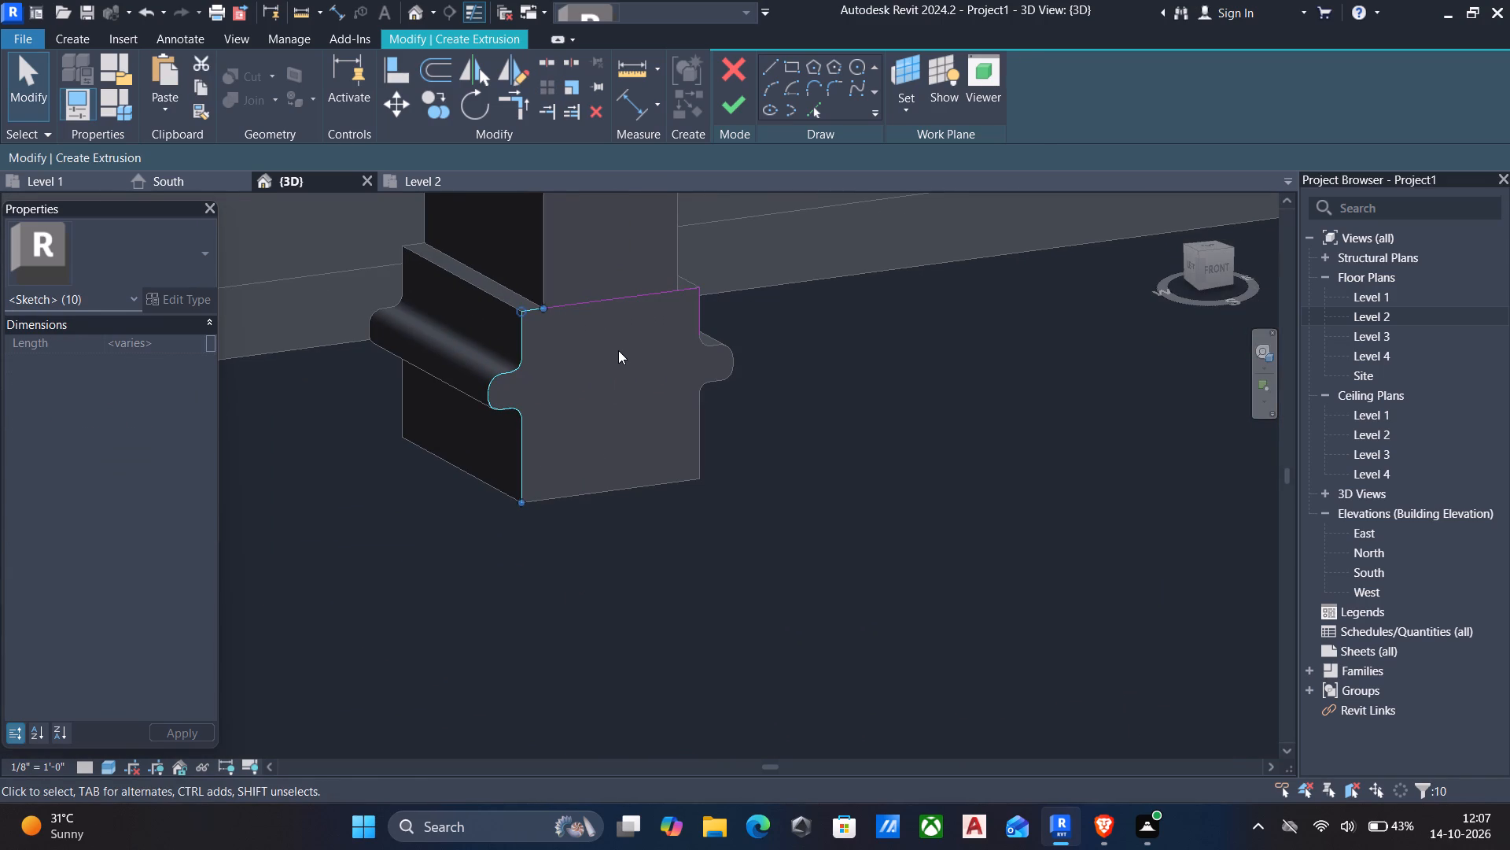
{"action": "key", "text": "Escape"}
Replace the 1' 2" and short top-edge lines with one continuous line joining the base's two top corners.
{"action": "left_click", "coordinate": [576, 307]}
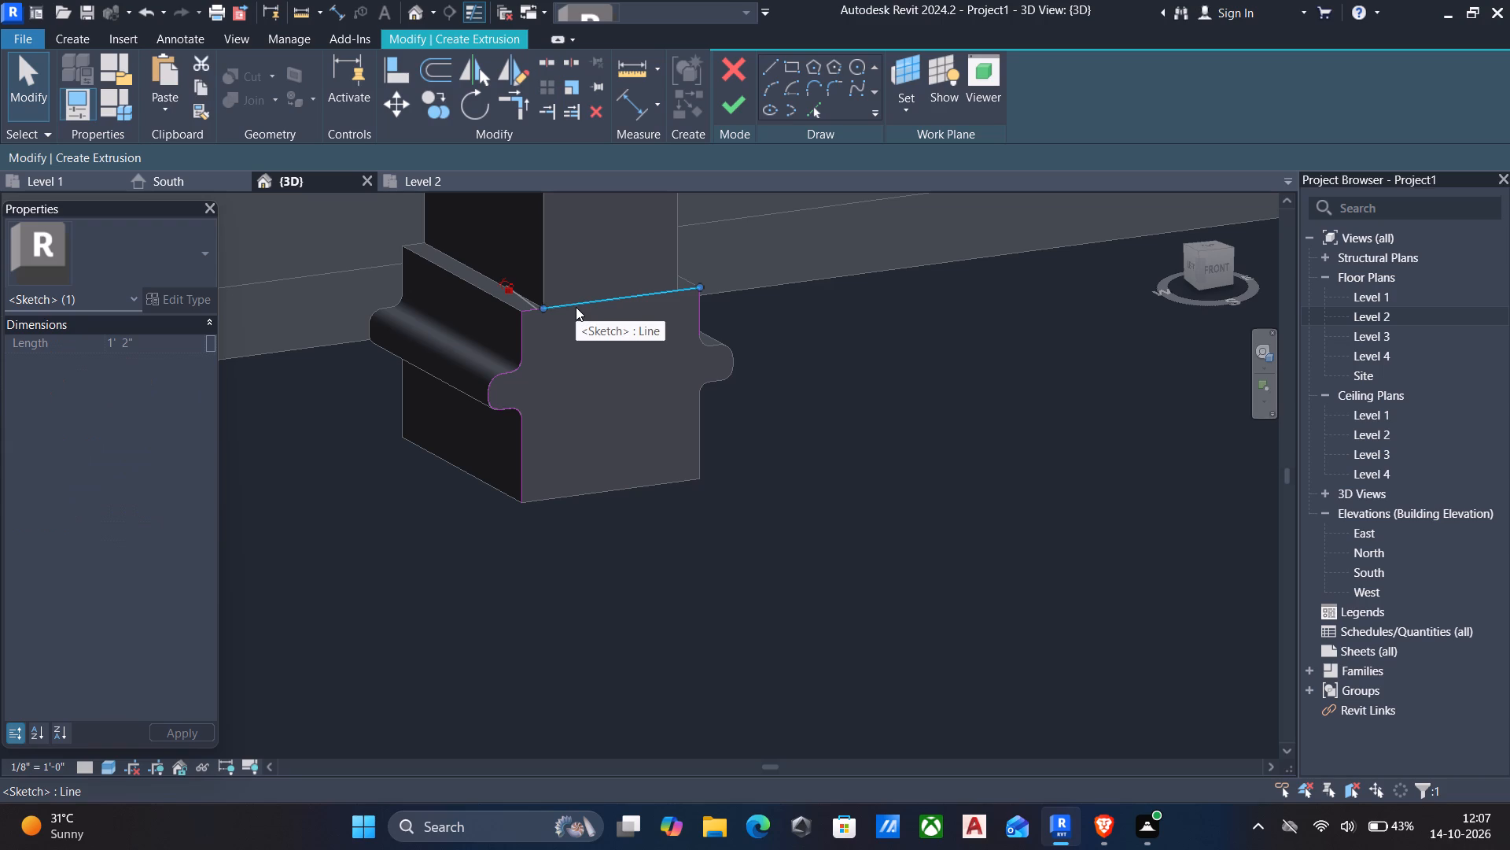
{"action": "key", "text": "Delete"}
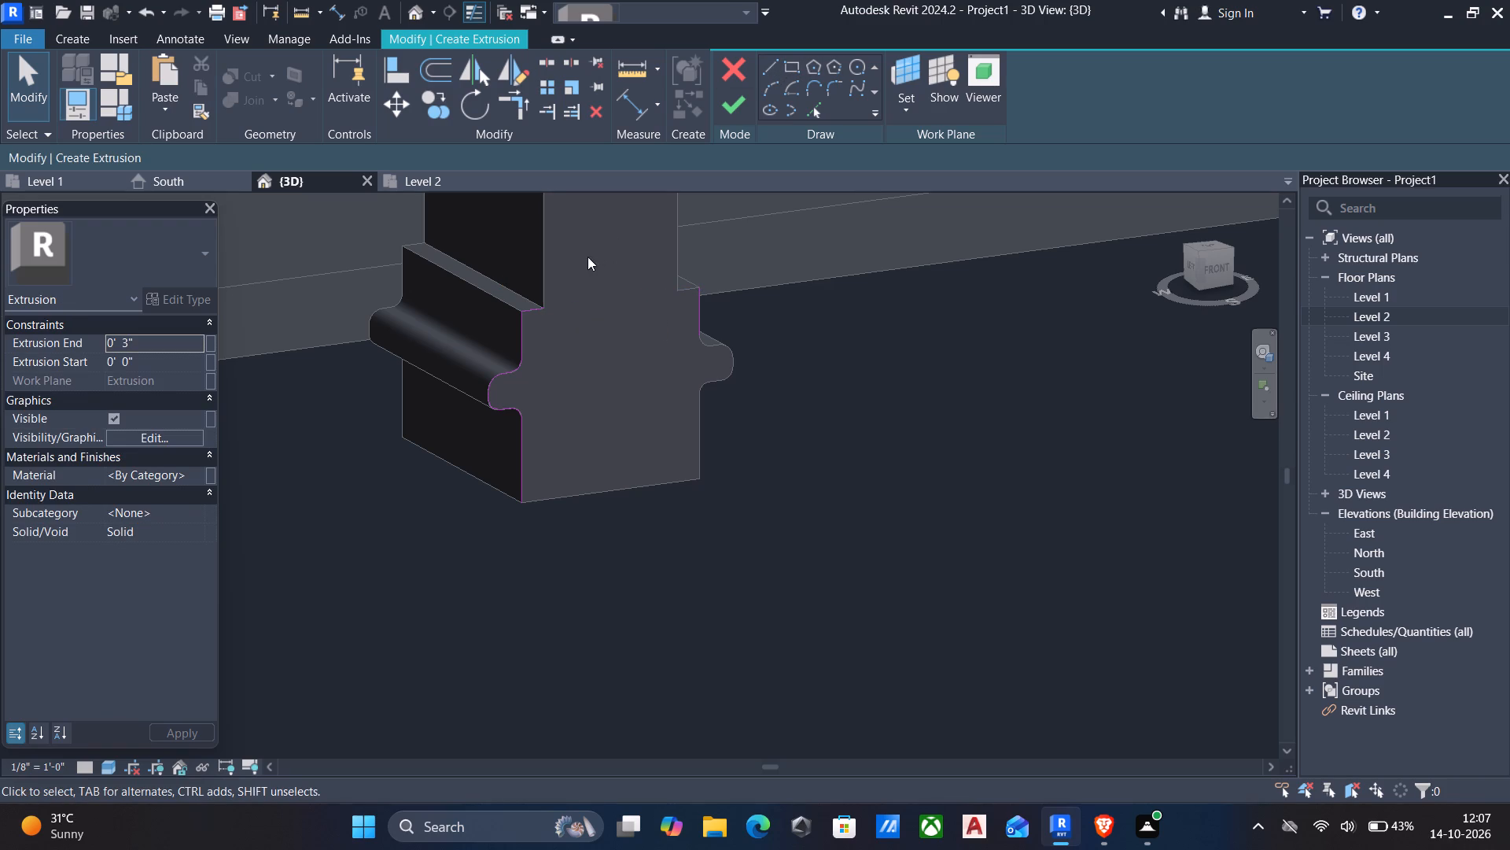
{"action": "left_click", "coordinate": [532, 305]}
{"action": "key", "text": "Delete"}
{"action": "left_click", "coordinate": [768, 72]}
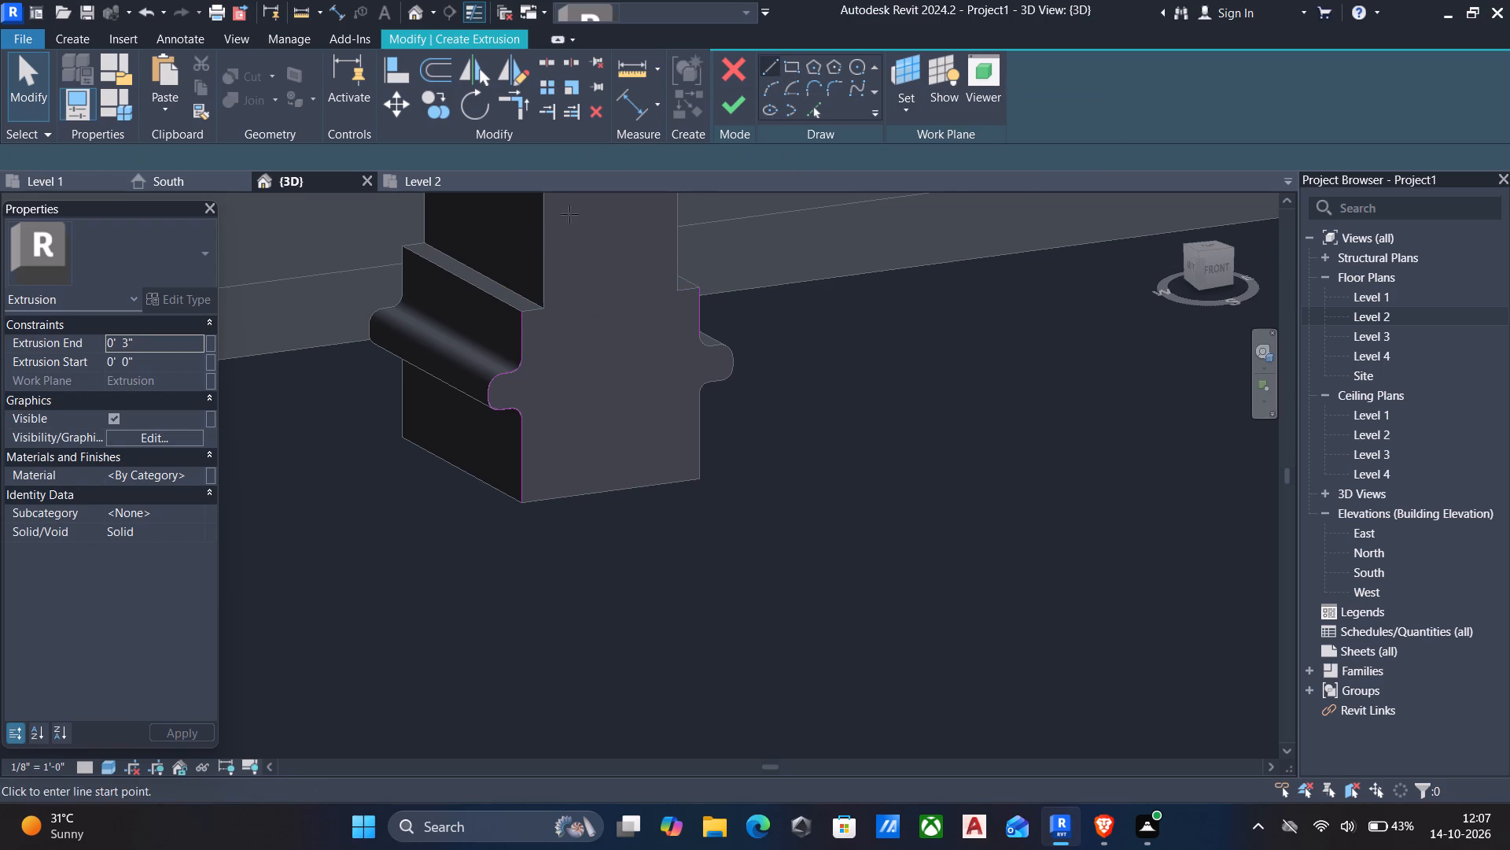
{"action": "left_click", "coordinate": [518, 312]}
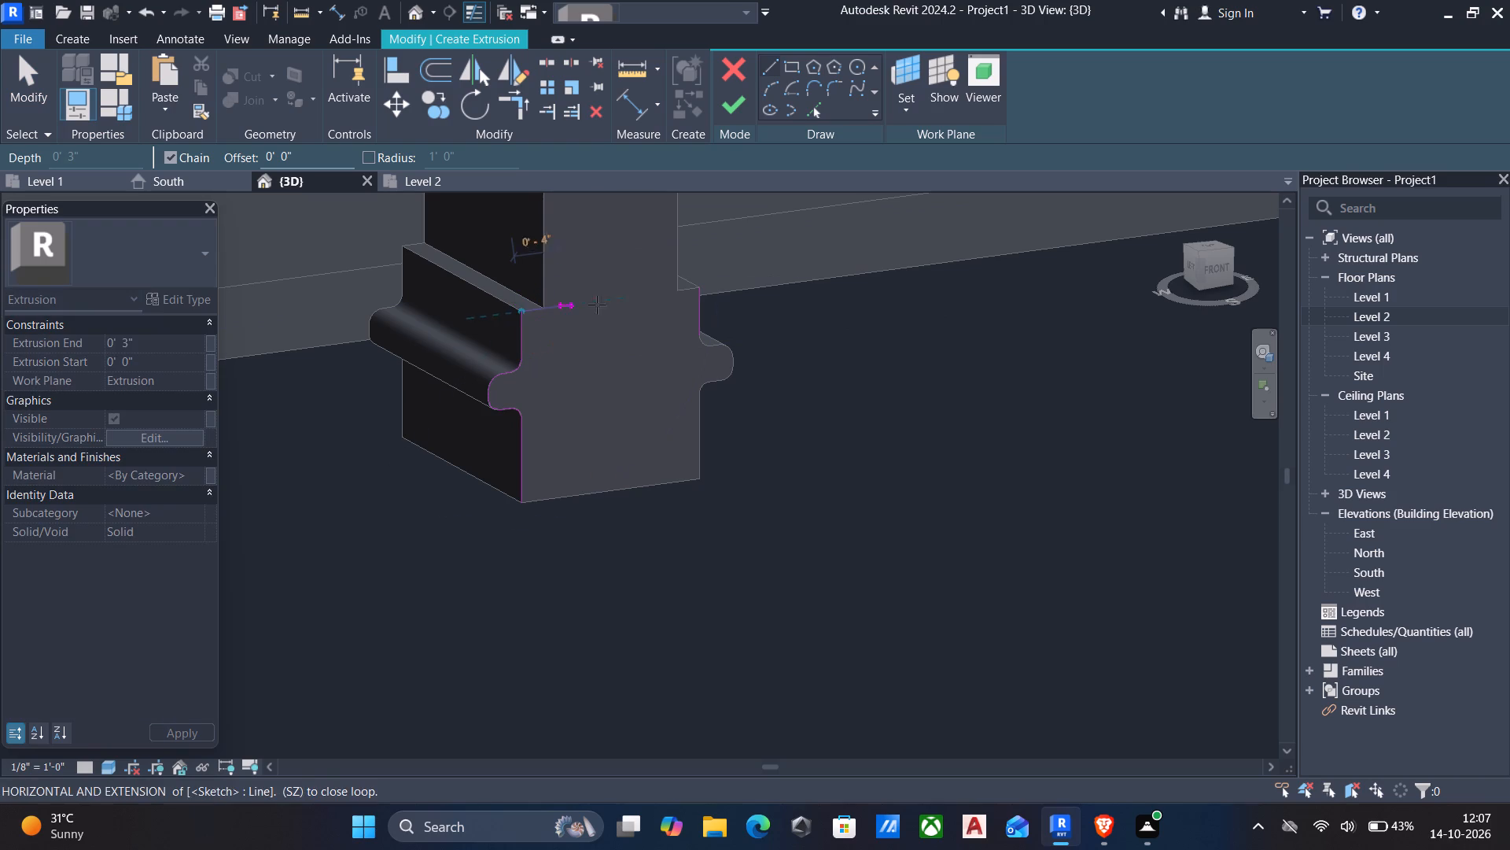
{"action": "left_click", "coordinate": [697, 287]}
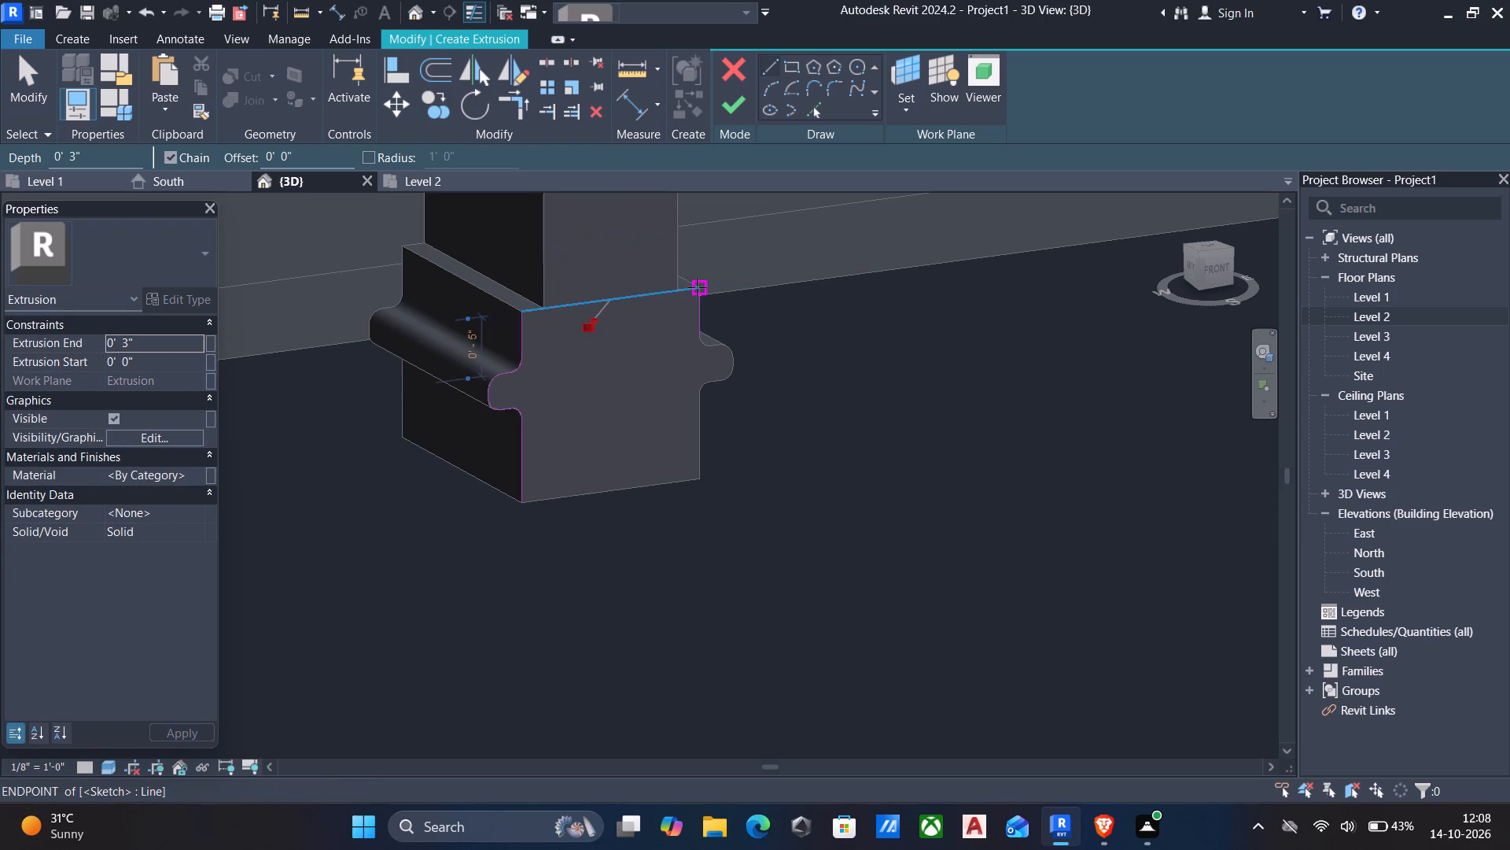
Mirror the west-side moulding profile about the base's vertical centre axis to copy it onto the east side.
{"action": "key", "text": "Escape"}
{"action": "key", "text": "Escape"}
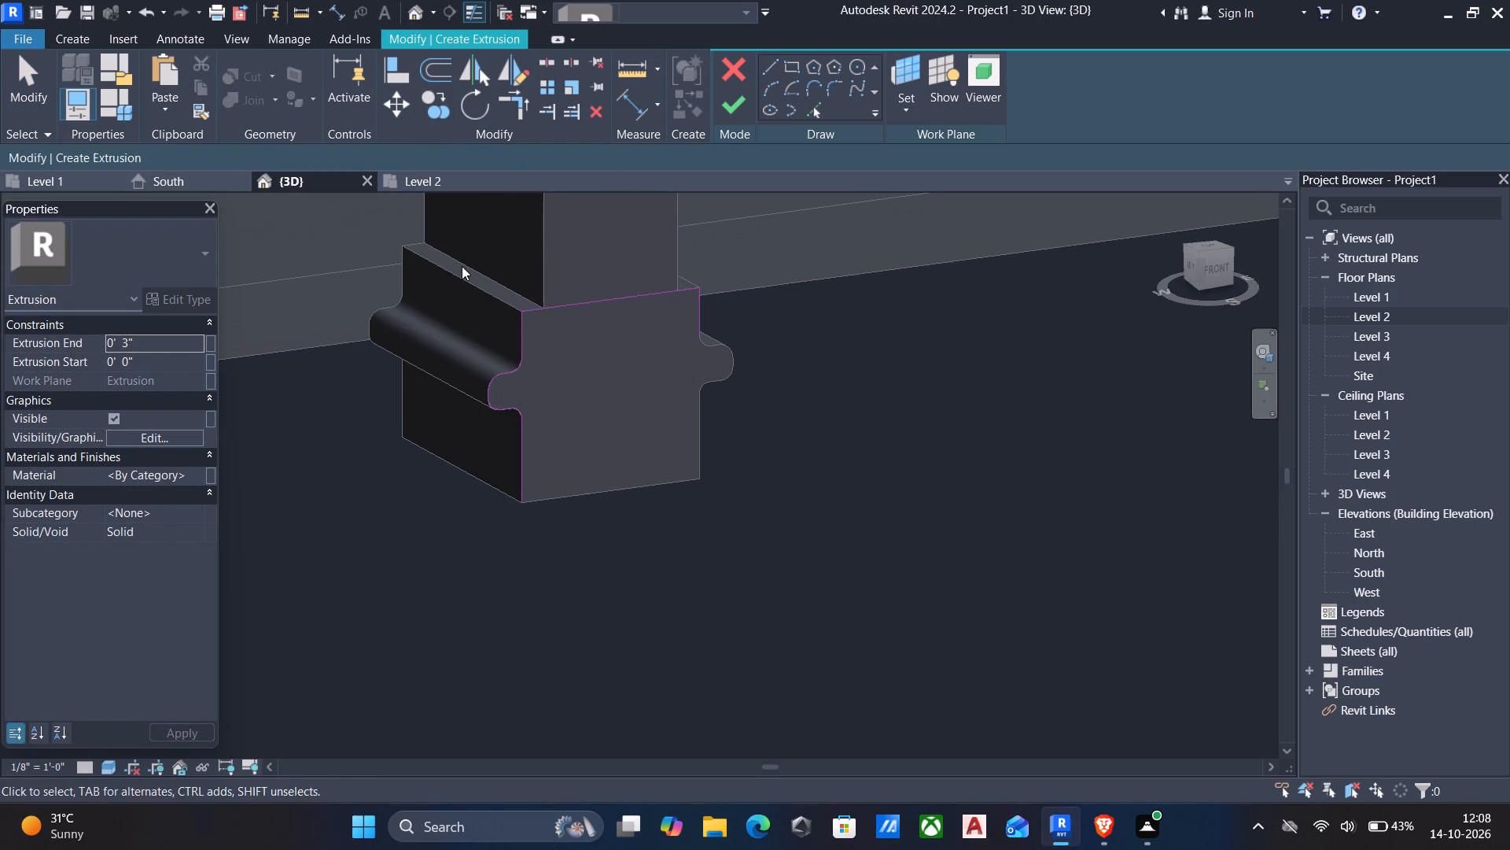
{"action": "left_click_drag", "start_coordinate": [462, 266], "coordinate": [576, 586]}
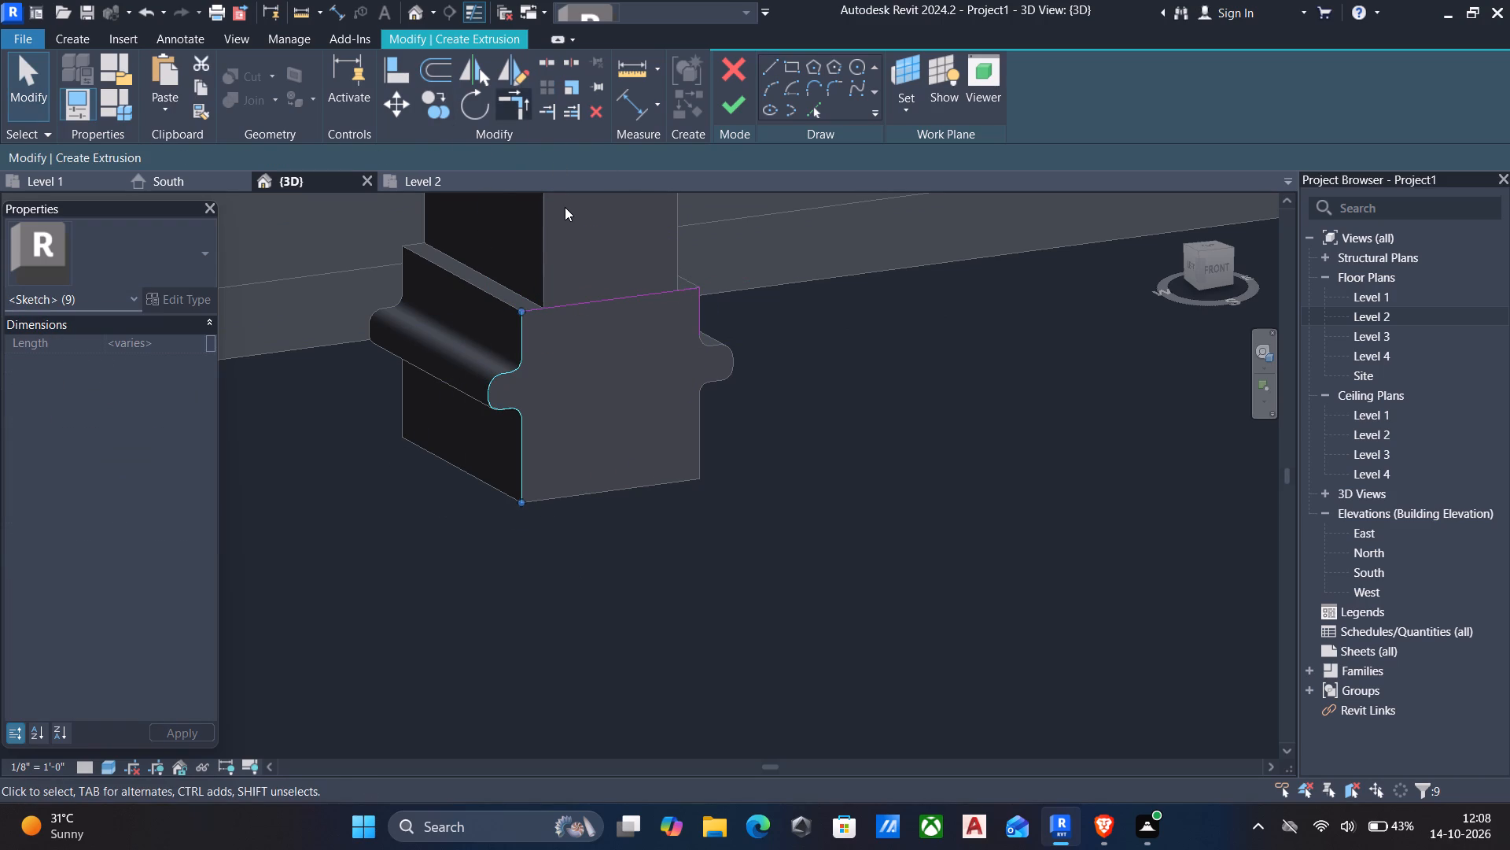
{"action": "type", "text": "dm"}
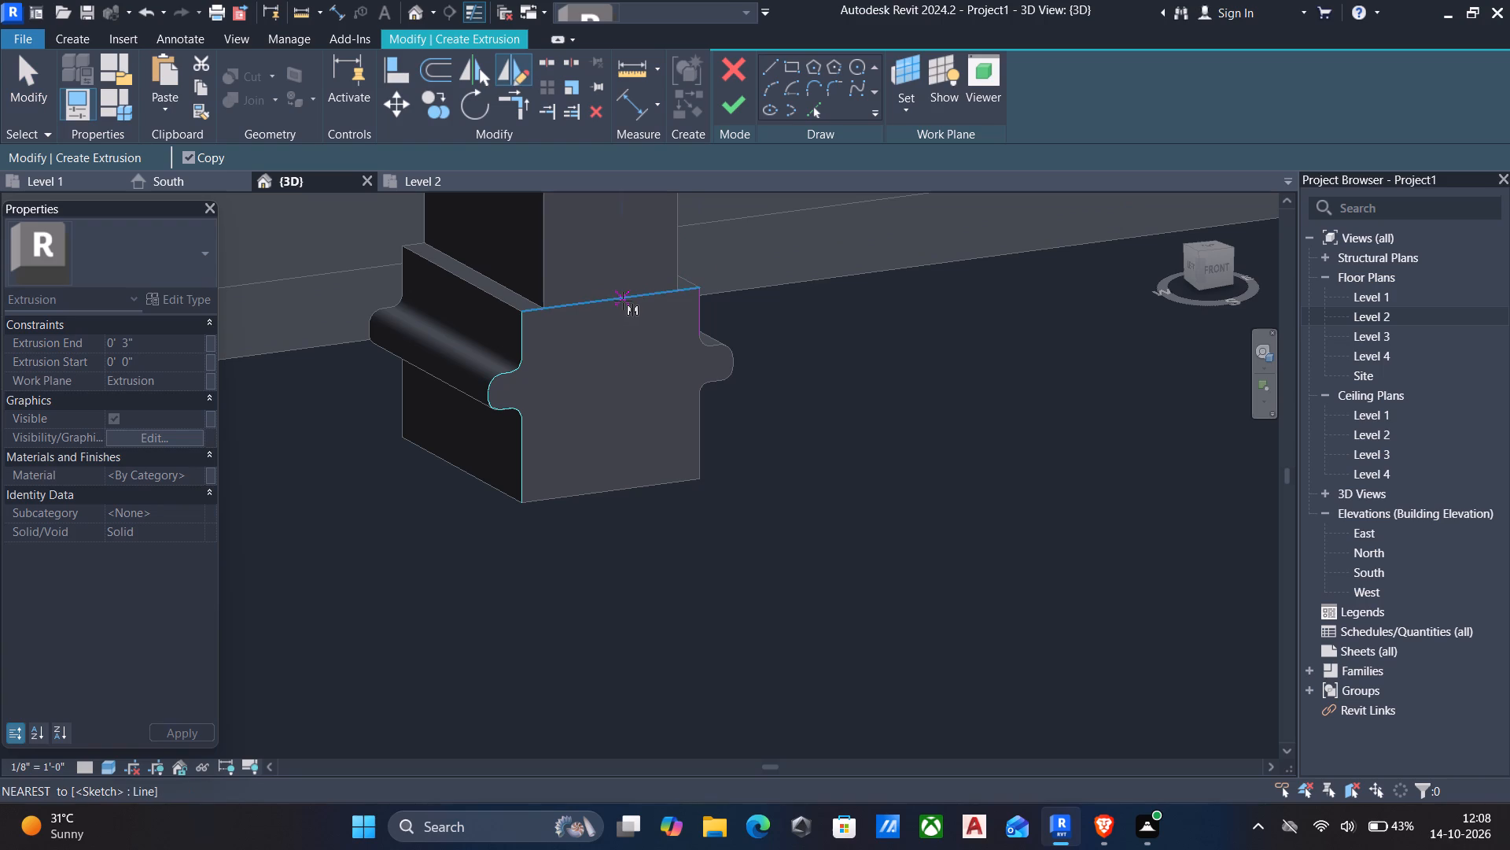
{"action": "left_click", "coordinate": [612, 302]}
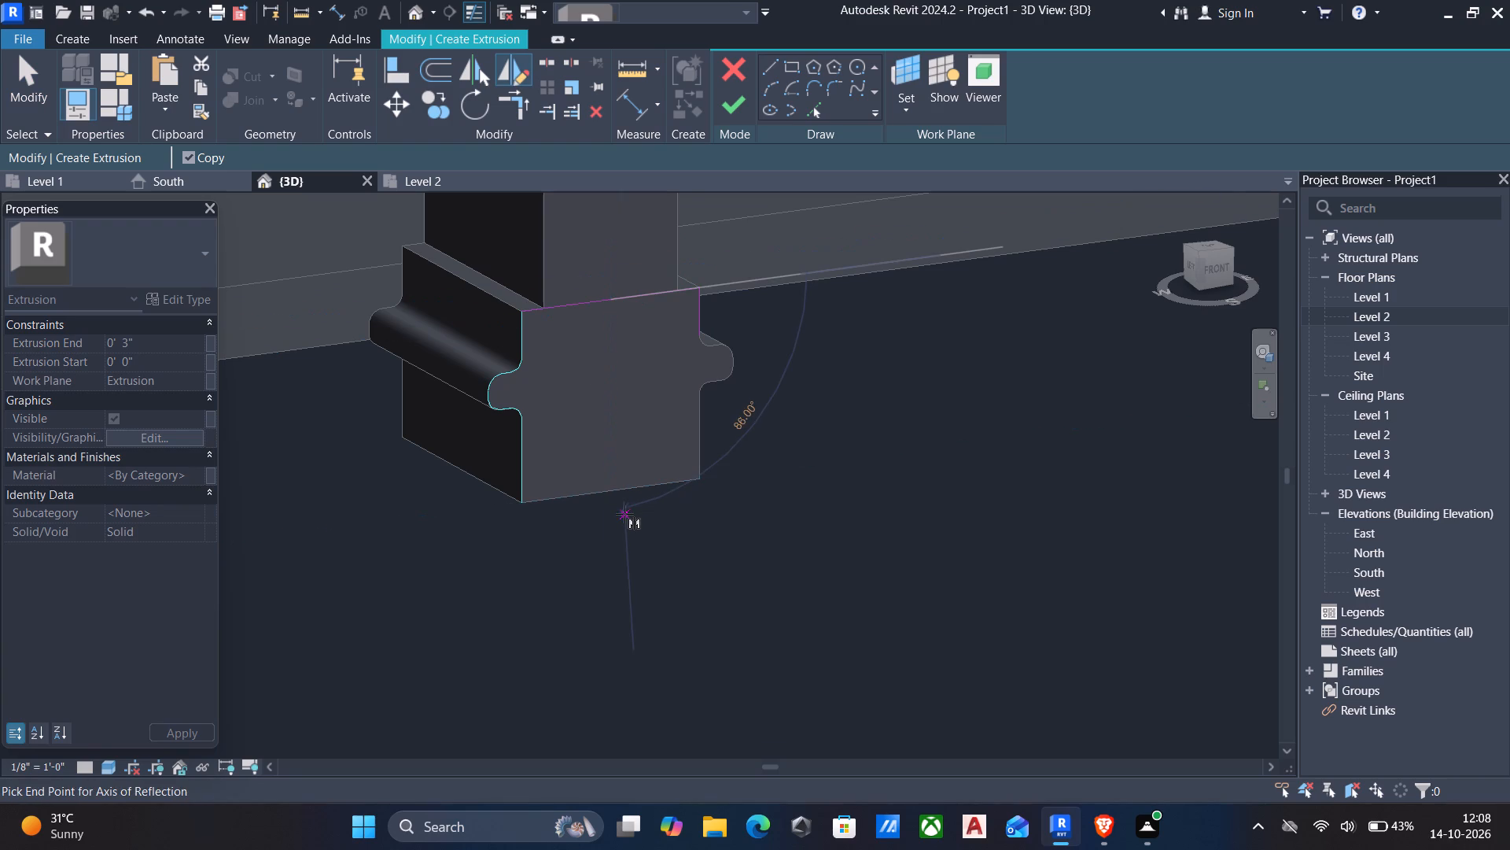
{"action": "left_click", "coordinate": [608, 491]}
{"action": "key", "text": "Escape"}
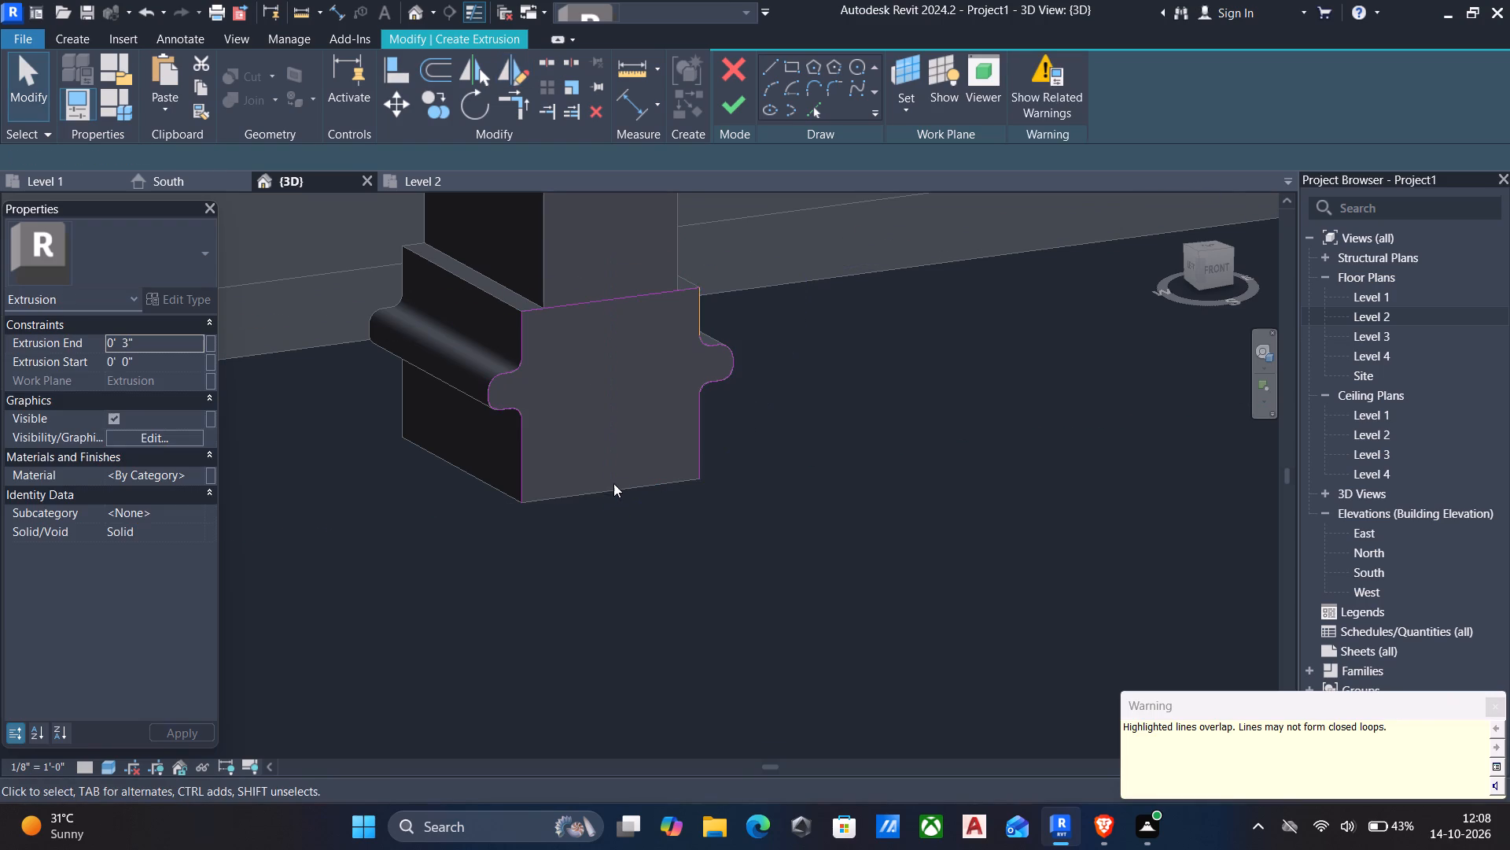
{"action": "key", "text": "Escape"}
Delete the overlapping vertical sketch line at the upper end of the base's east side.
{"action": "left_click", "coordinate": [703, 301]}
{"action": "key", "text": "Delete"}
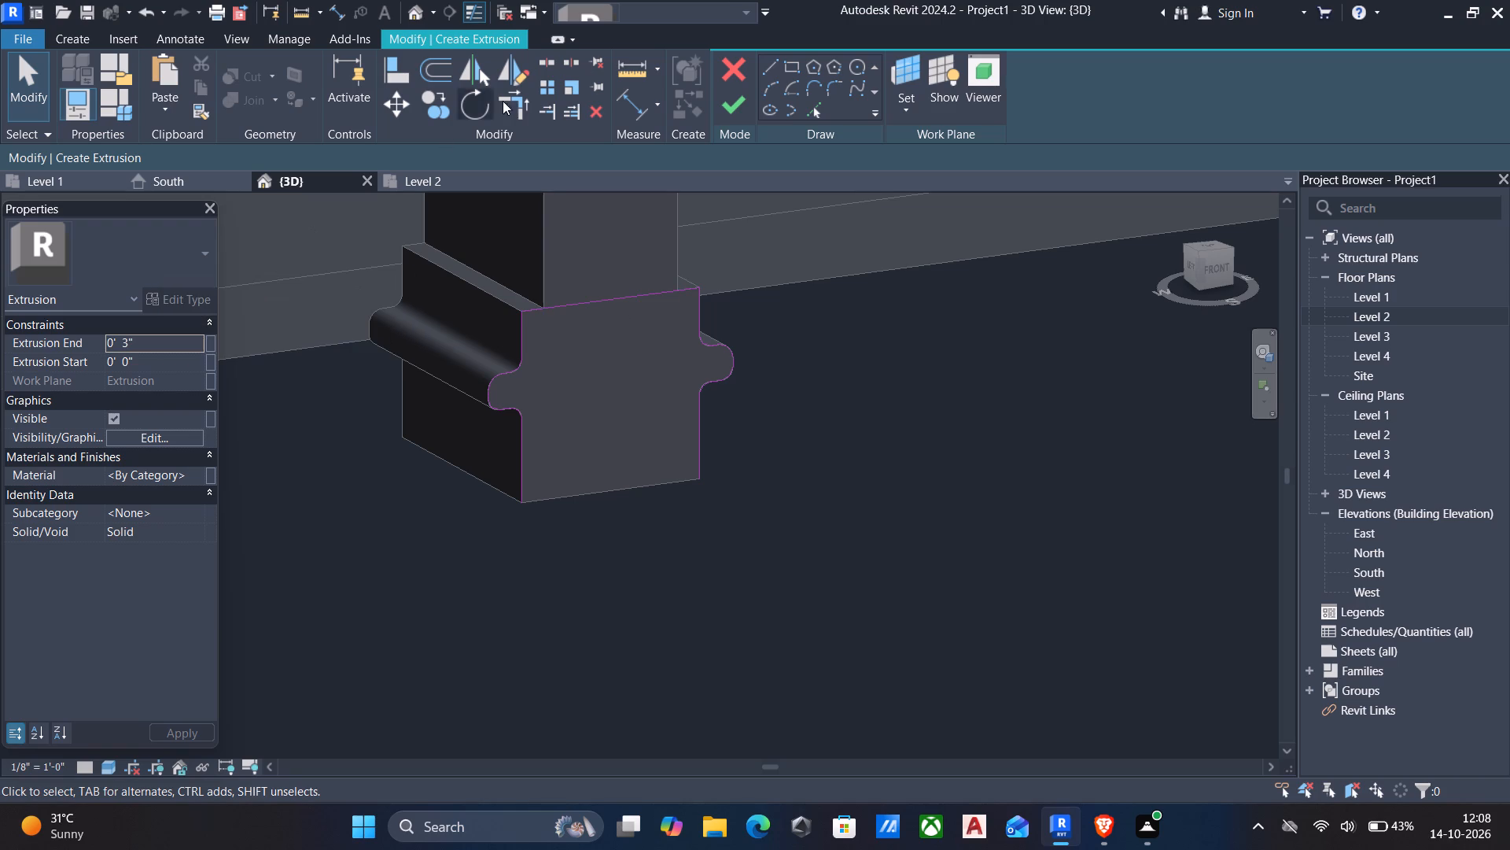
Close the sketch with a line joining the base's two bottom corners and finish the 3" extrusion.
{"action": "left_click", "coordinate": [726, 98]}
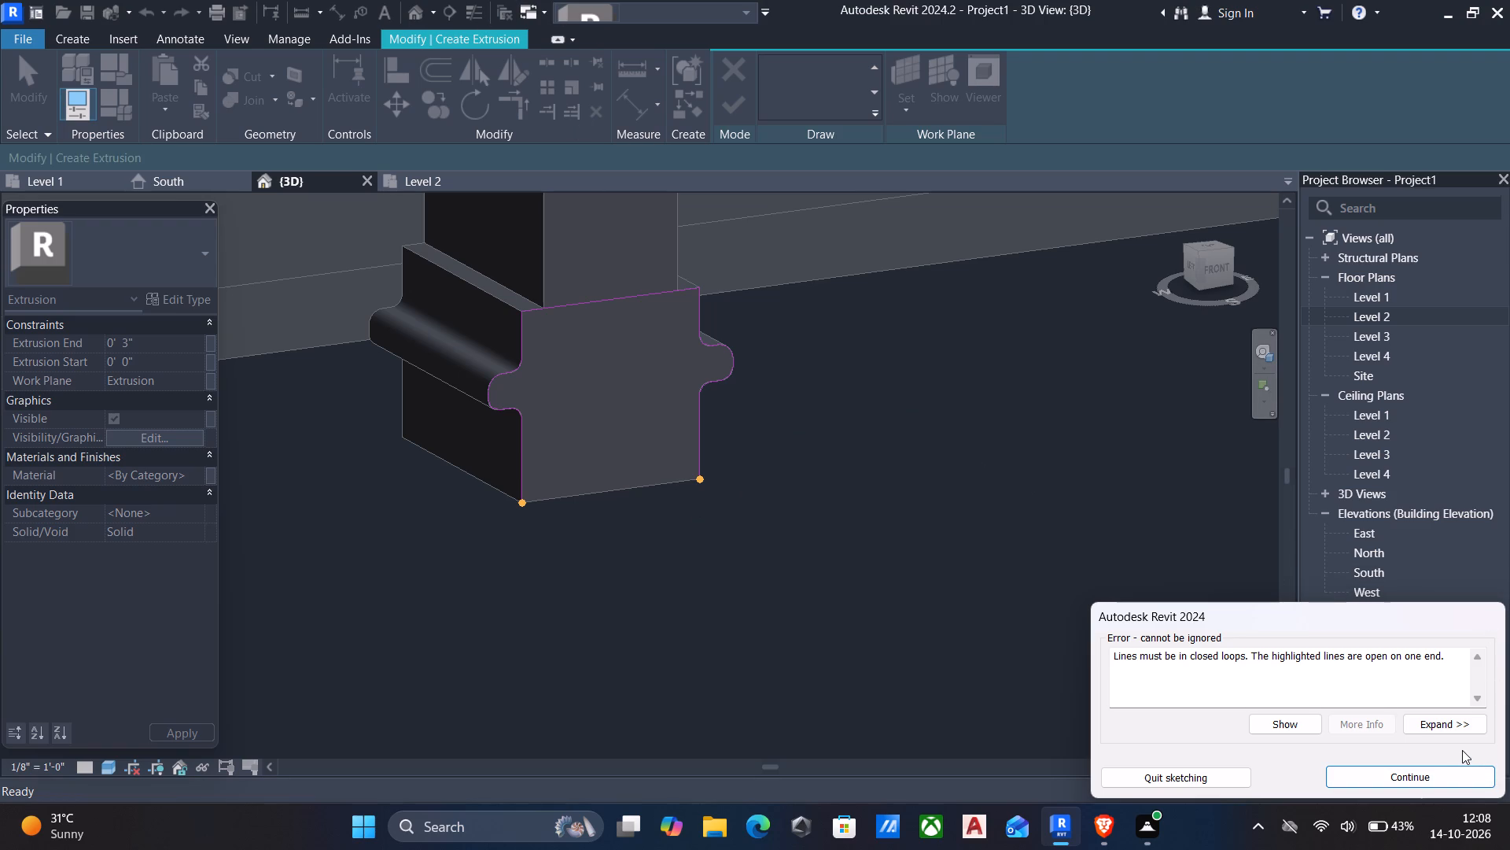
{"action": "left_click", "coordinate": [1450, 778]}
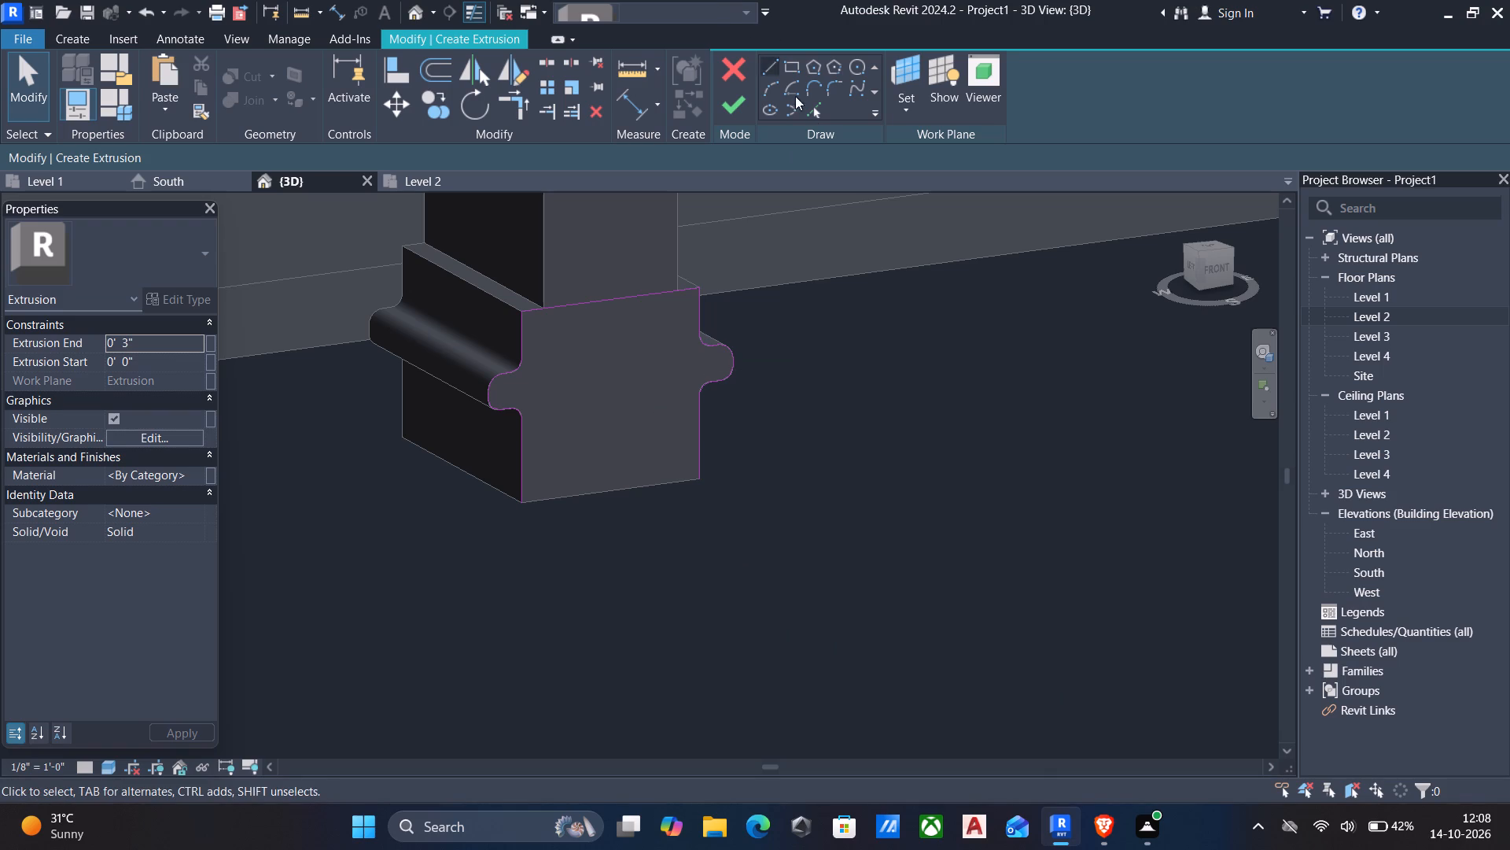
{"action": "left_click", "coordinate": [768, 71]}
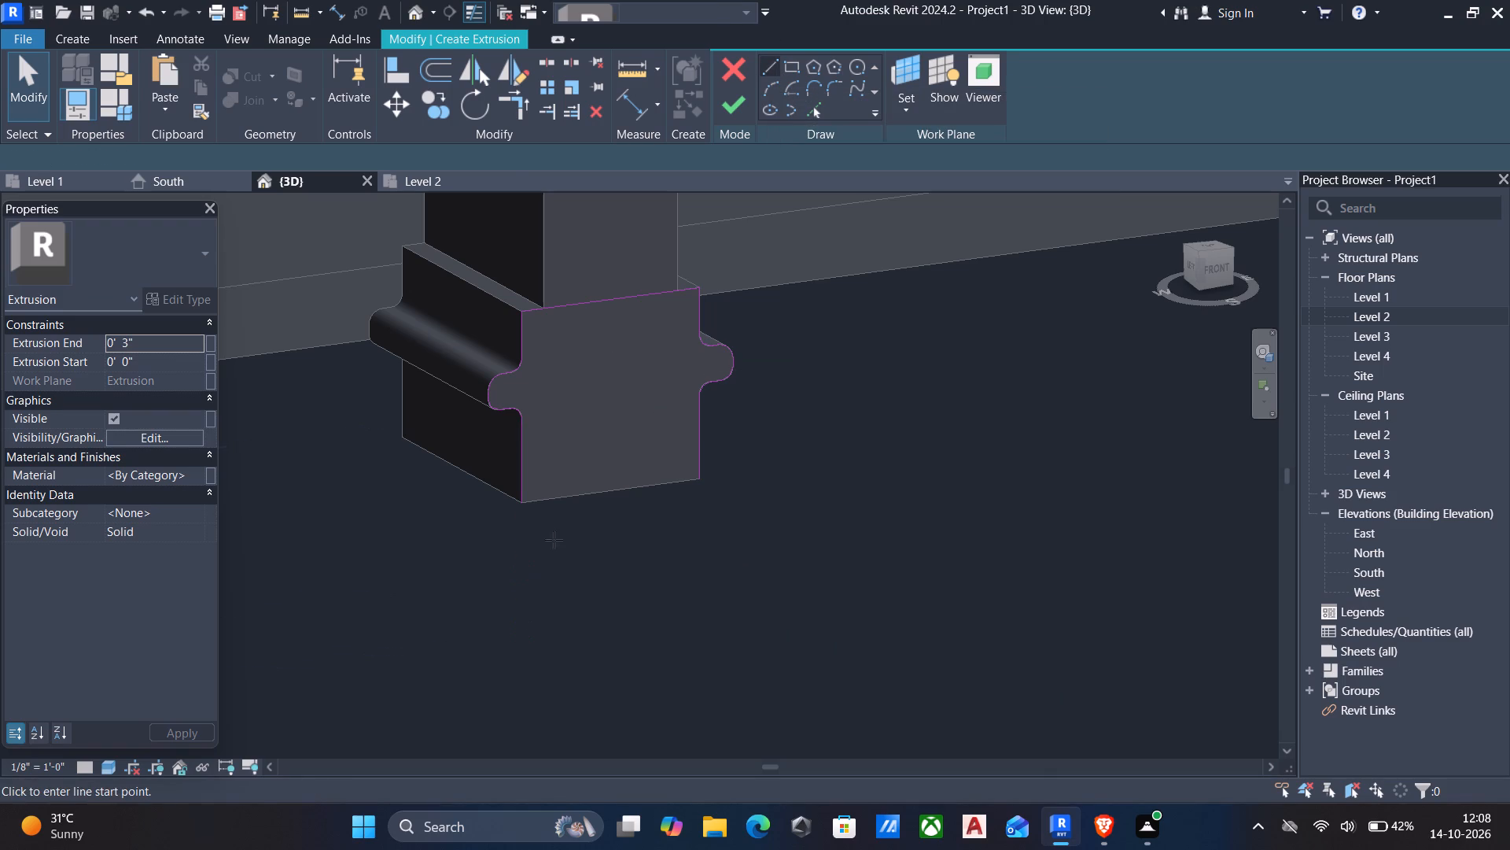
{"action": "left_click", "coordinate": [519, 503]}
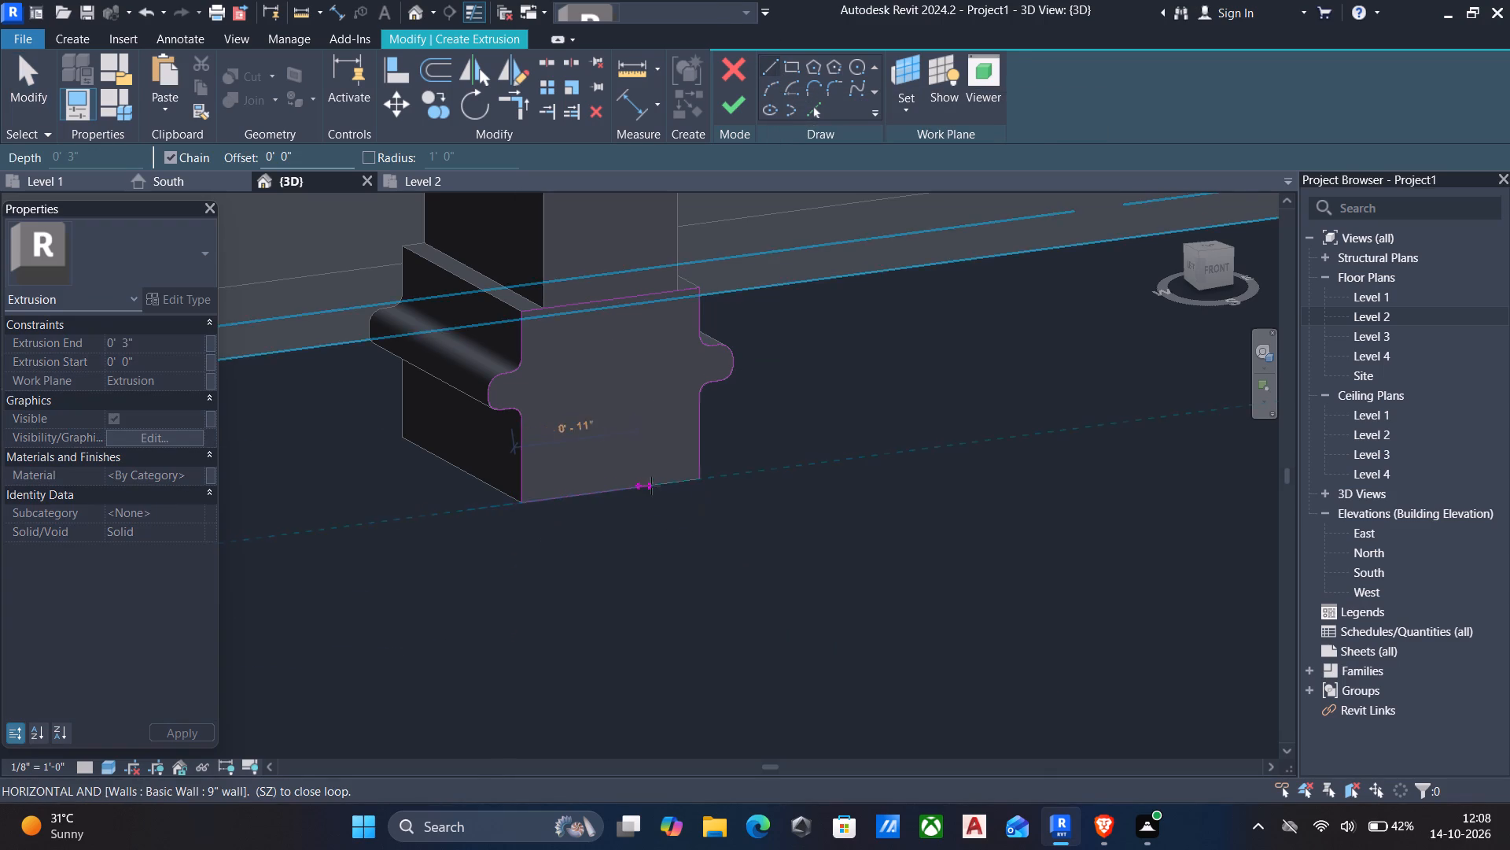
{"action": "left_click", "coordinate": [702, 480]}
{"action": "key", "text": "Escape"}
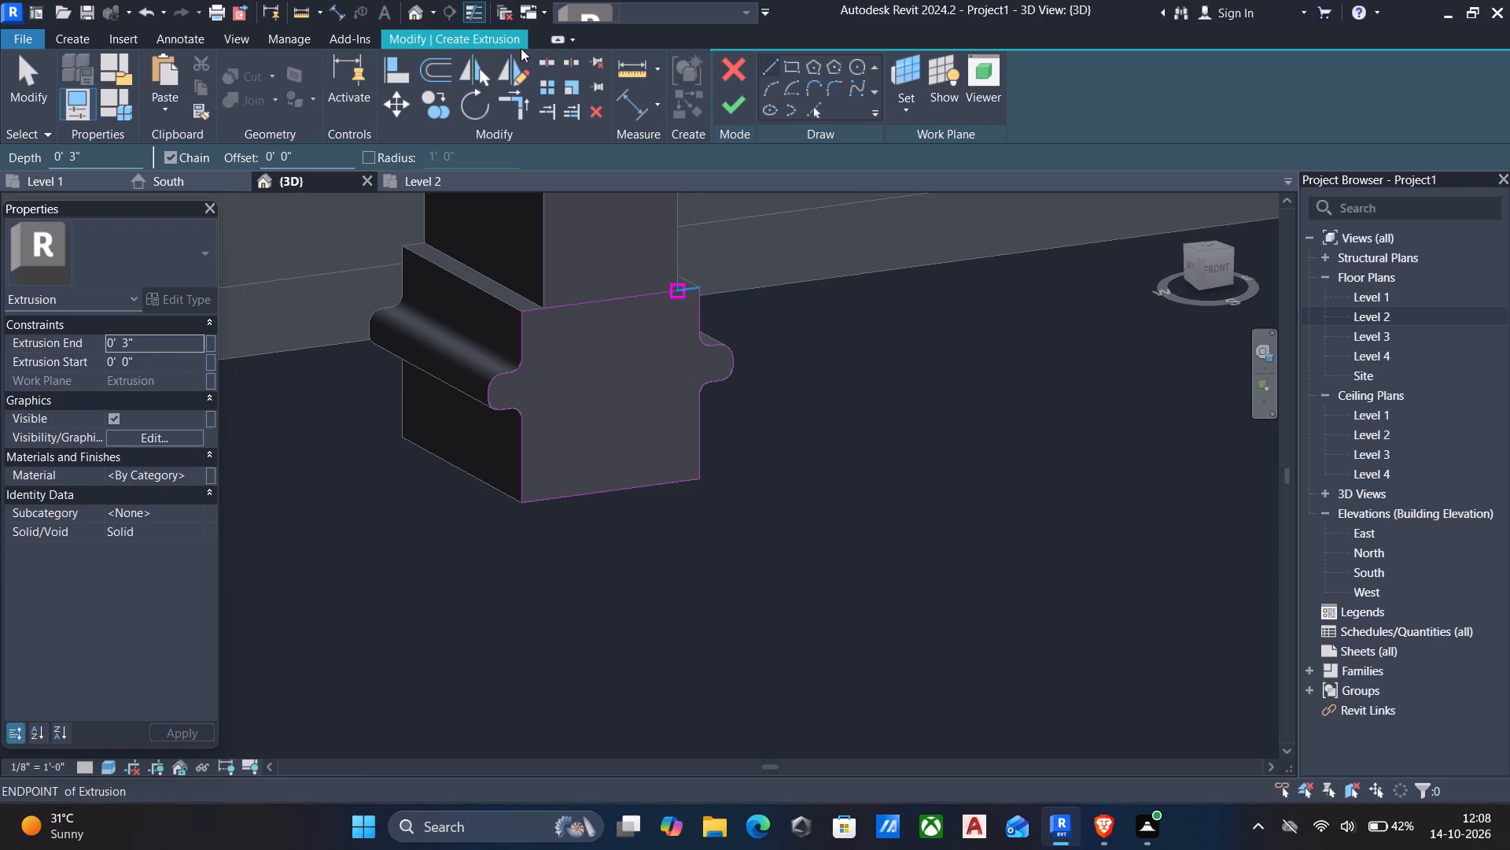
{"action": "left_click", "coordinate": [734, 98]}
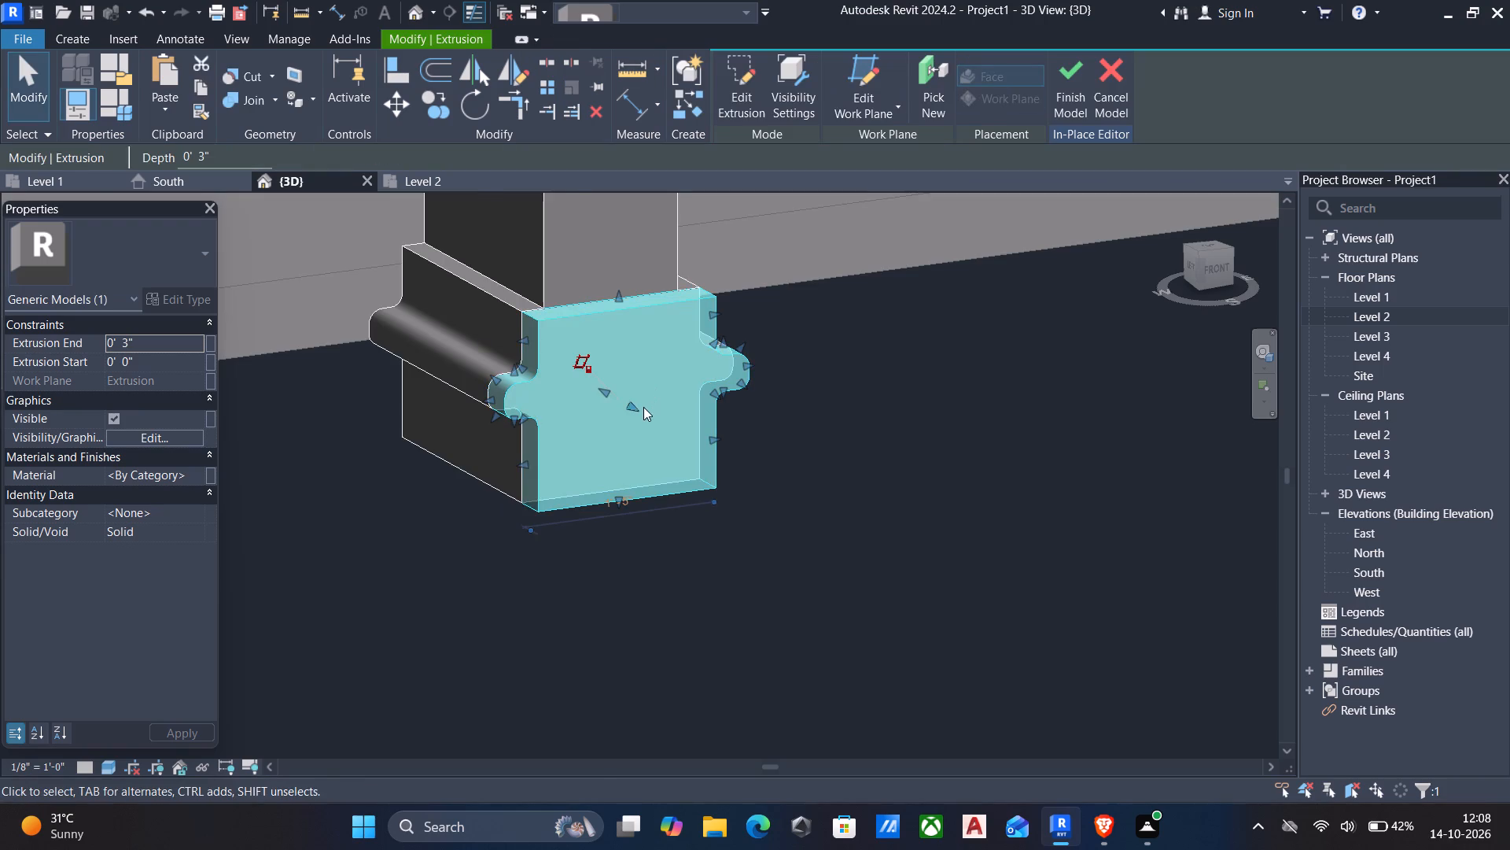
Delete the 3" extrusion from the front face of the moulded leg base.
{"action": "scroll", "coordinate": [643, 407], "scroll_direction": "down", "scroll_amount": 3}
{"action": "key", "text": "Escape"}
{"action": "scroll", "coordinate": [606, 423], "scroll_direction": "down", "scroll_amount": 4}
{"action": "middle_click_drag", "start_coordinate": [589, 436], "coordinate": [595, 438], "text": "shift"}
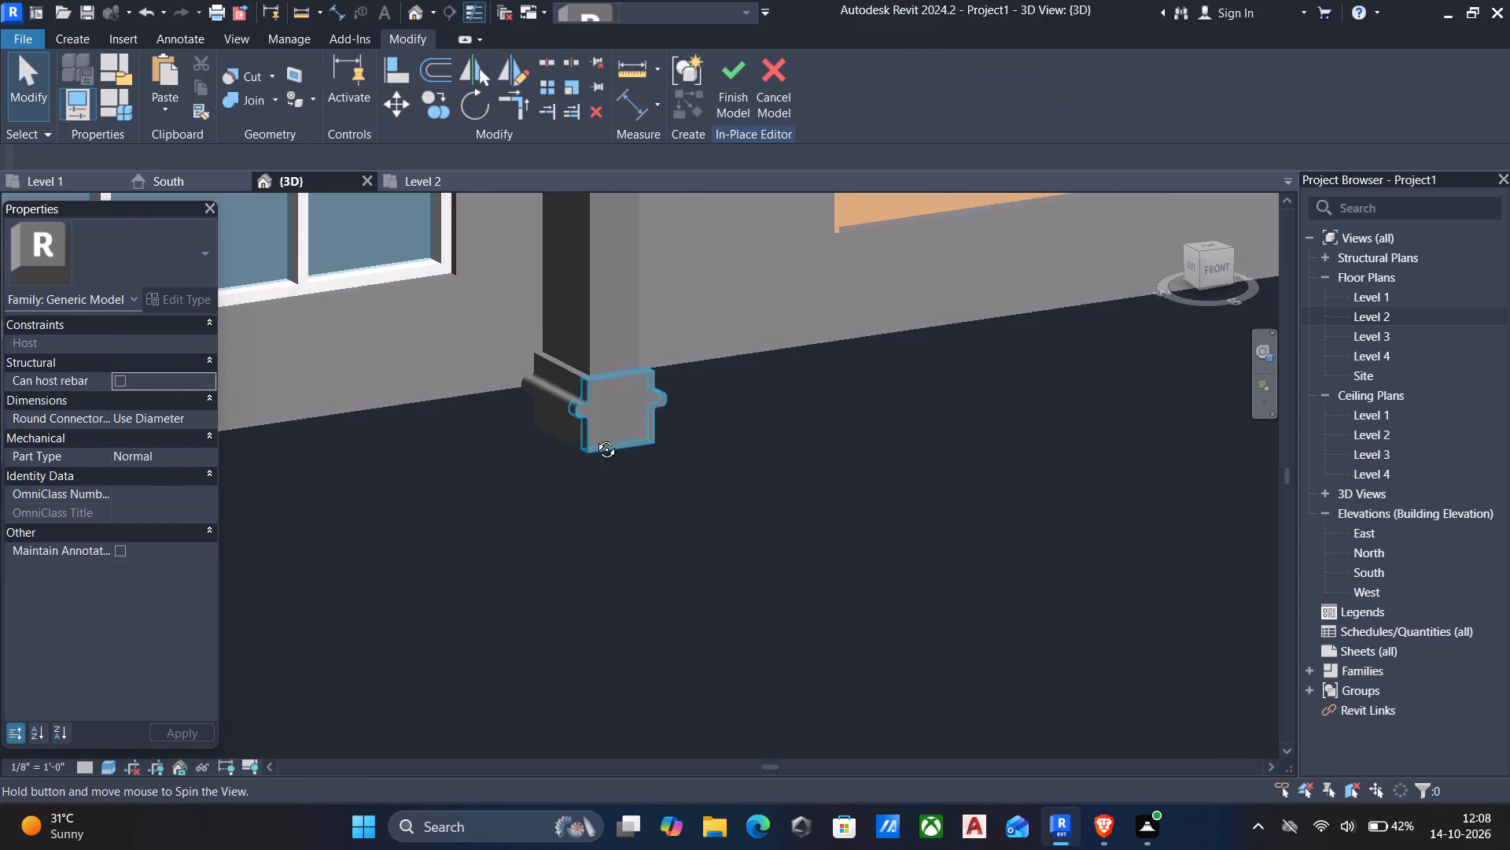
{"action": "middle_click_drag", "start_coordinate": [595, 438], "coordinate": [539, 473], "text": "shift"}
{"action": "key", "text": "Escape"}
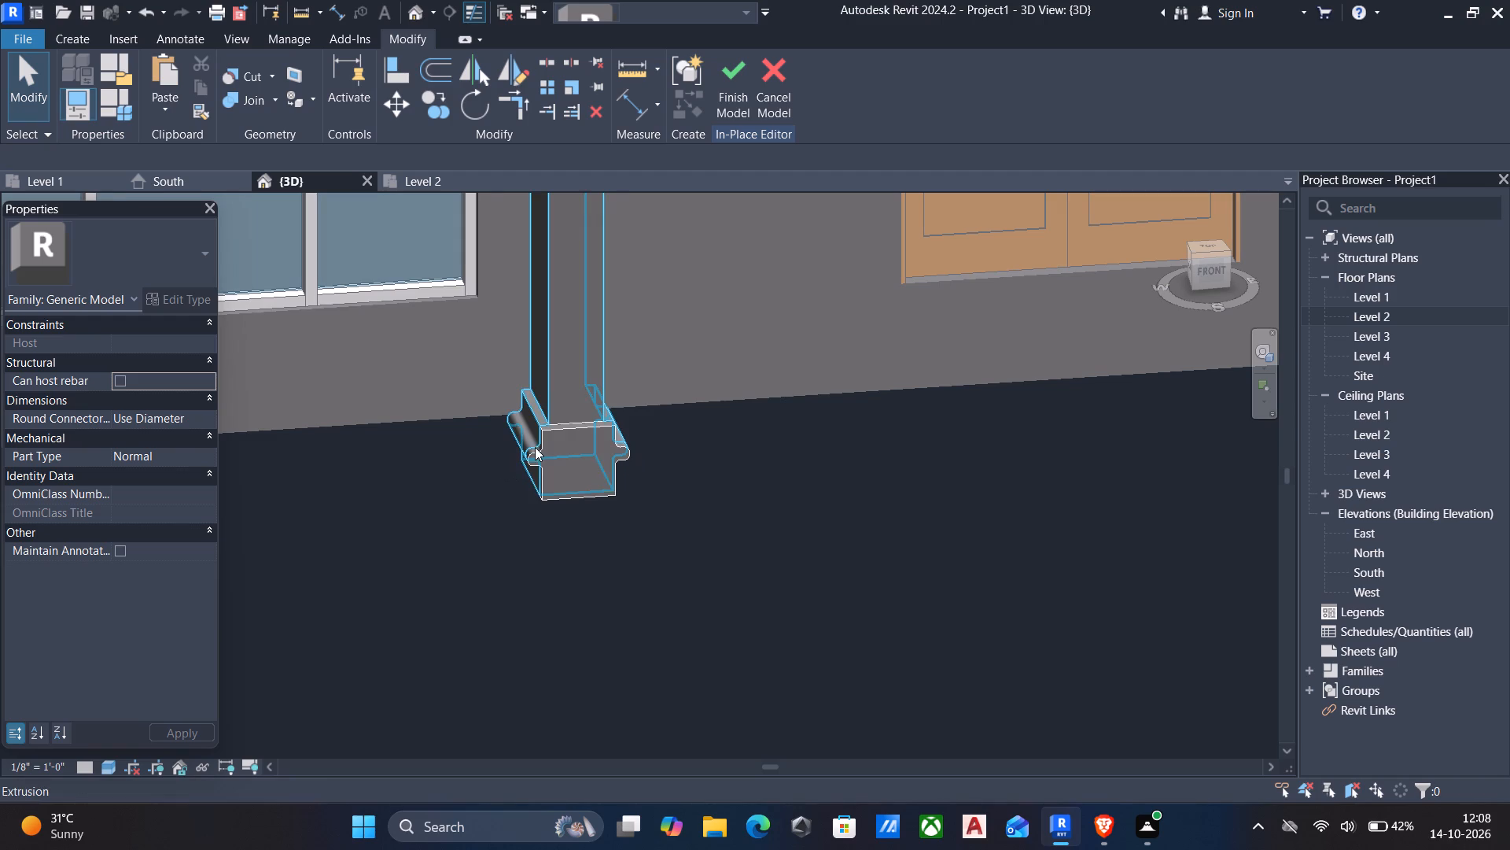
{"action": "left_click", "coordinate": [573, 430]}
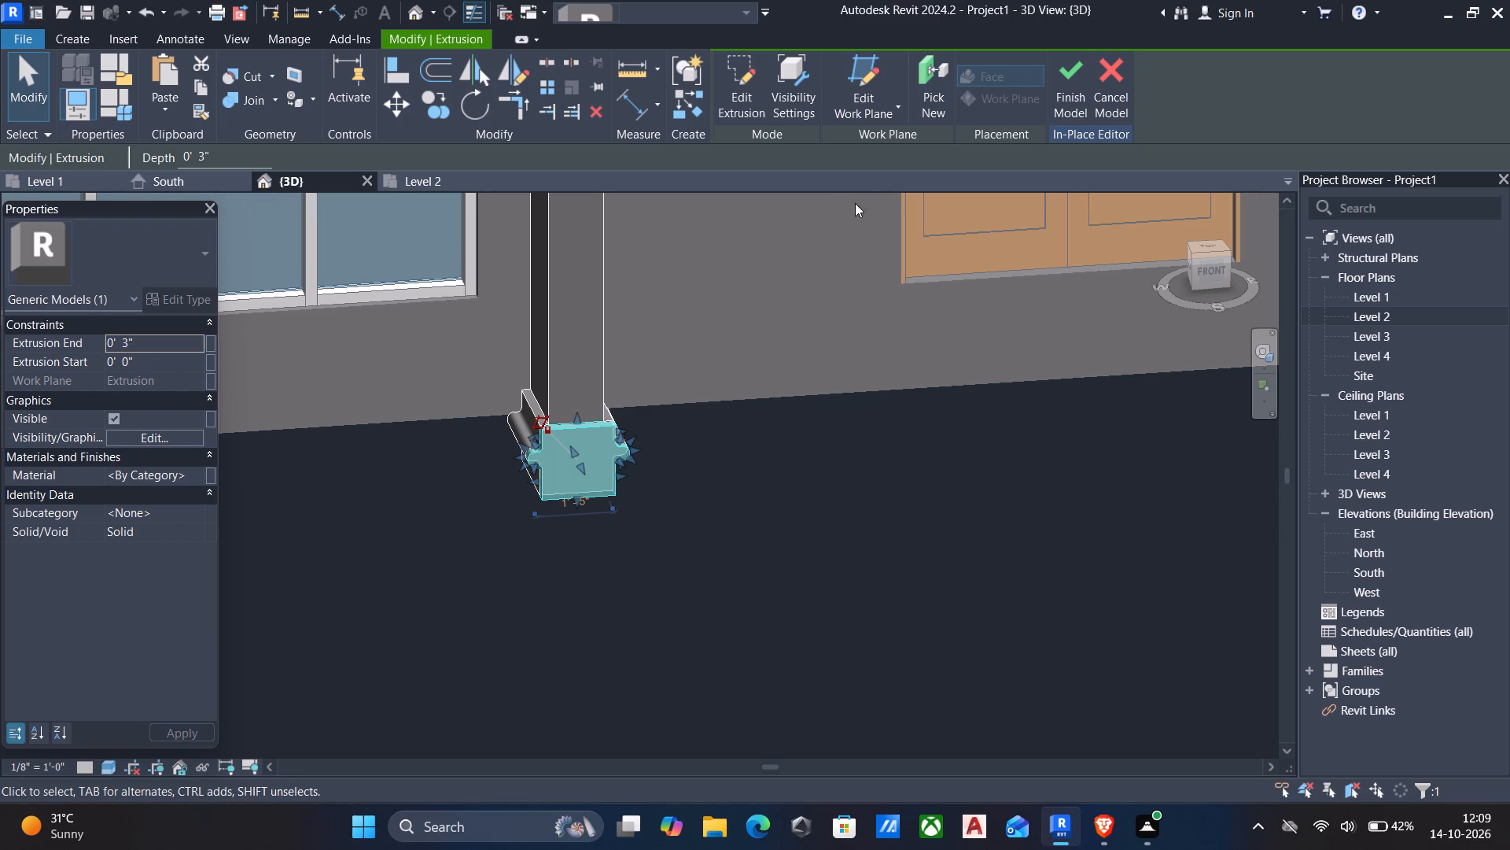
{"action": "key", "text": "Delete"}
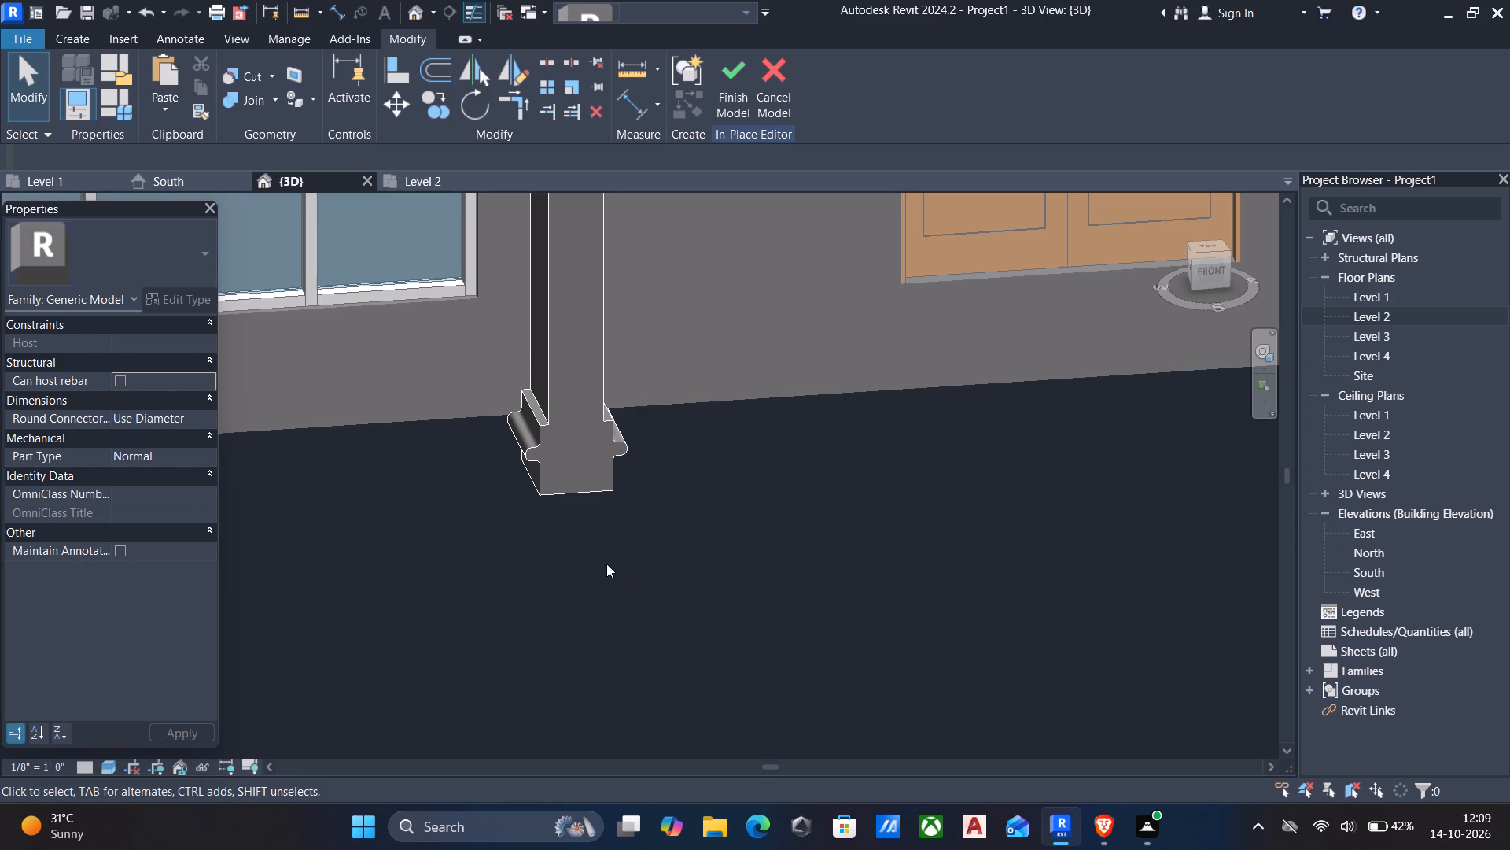
From the front view, open the window frame extrusion's sketch for editing and select the moulded base outline of its east leg.
{"action": "middle_click_drag", "start_coordinate": [603, 562], "coordinate": [613, 502]}
{"action": "scroll", "coordinate": [594, 490], "scroll_direction": "down", "scroll_amount": 4}
{"action": "middle_click", "coordinate": [570, 499]}
{"action": "scroll", "coordinate": [576, 501], "scroll_direction": "down", "scroll_amount": 5}
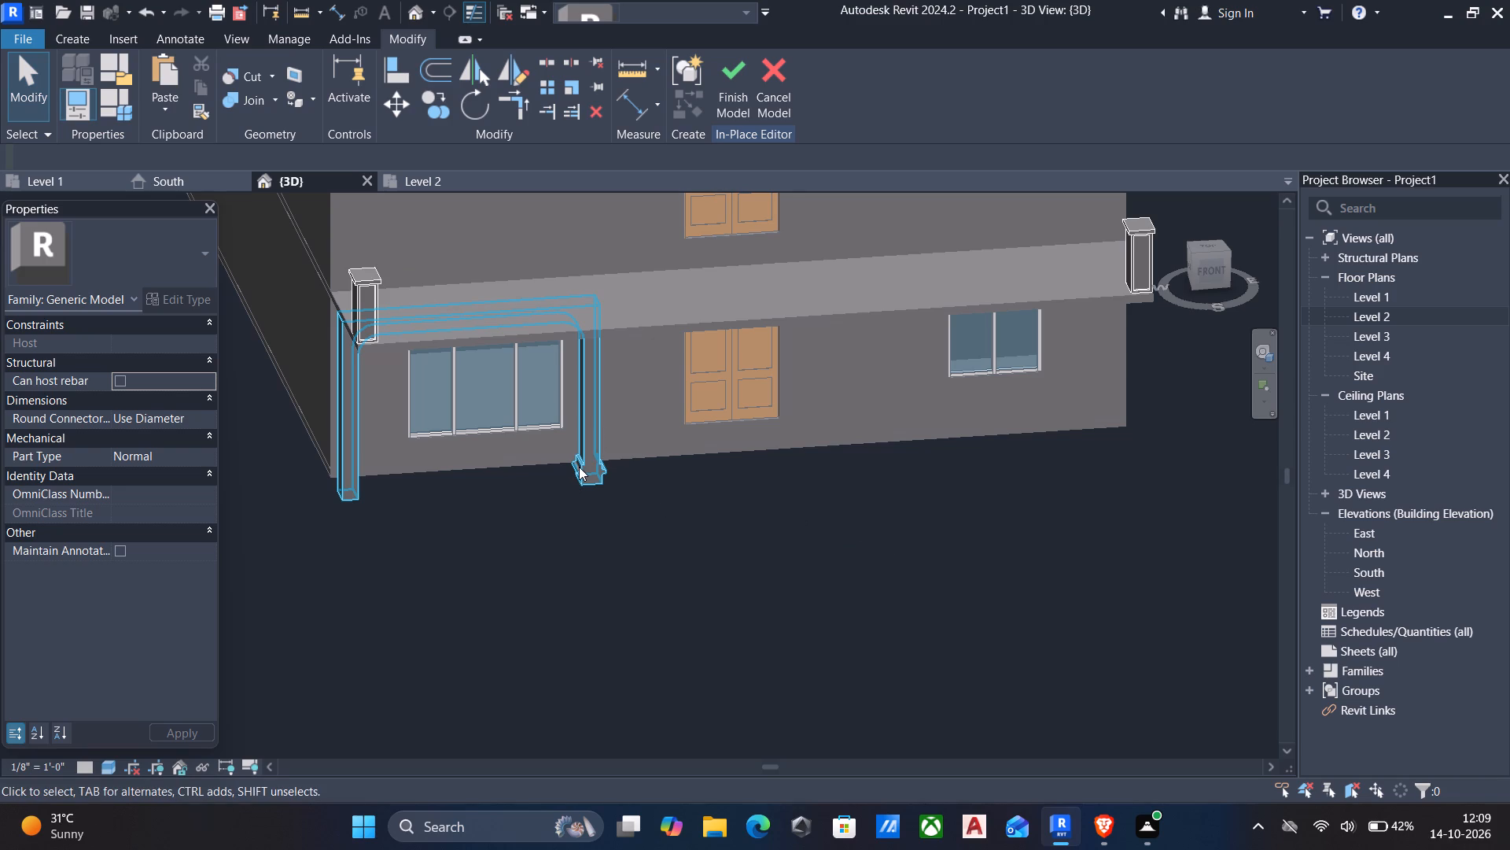
{"action": "left_click", "coordinate": [1209, 272]}
{"action": "scroll", "coordinate": [624, 501], "scroll_direction": "up", "scroll_amount": 6}
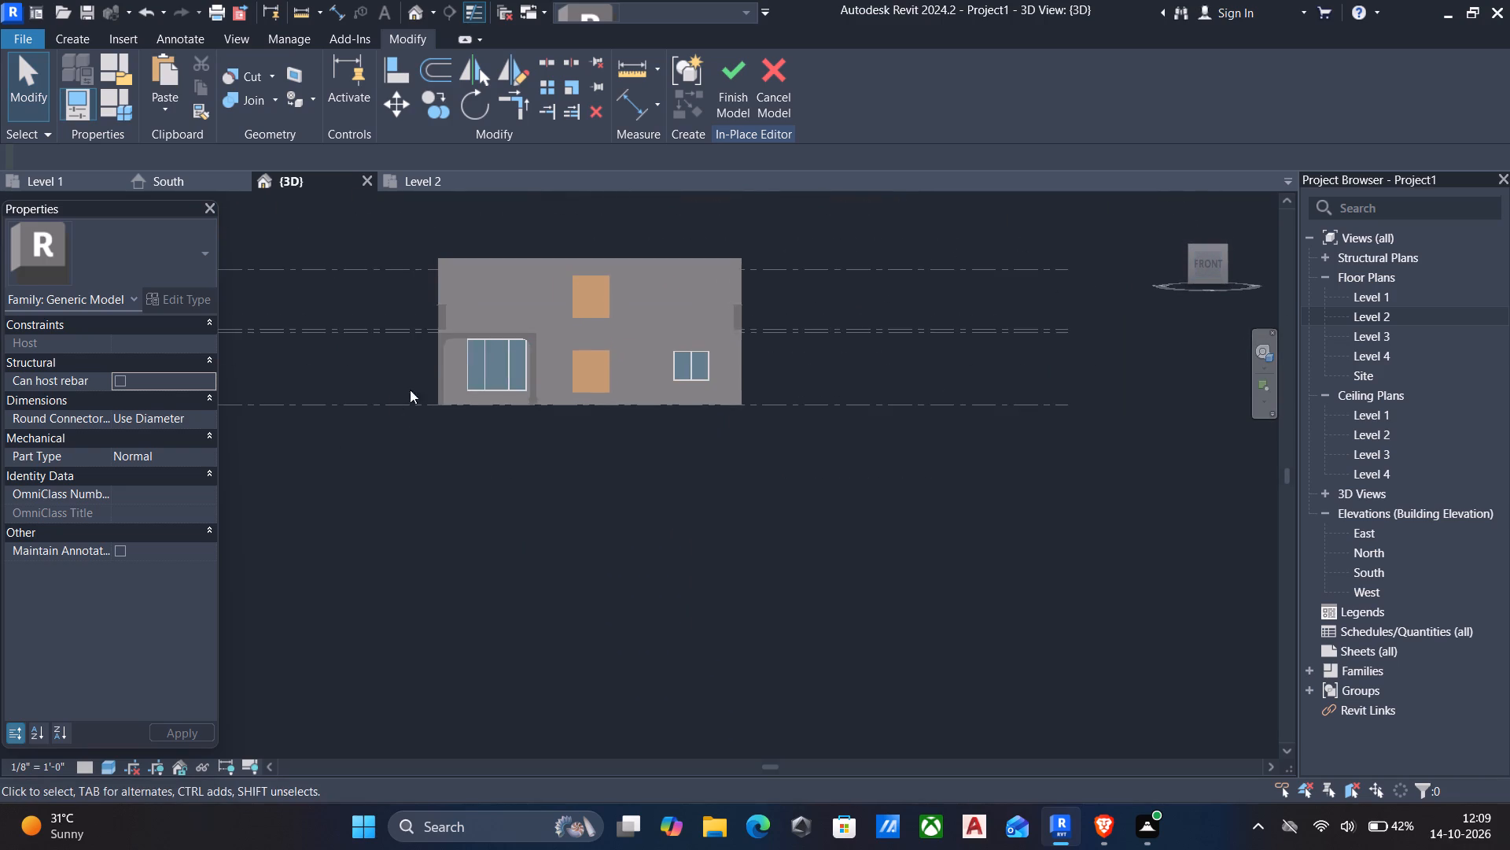
{"action": "scroll", "coordinate": [438, 389], "scroll_direction": "up", "scroll_amount": 6}
{"action": "scroll", "coordinate": [589, 332], "scroll_direction": "up", "scroll_amount": 6}
{"action": "middle_click_drag", "start_coordinate": [553, 516], "coordinate": [632, 484]}
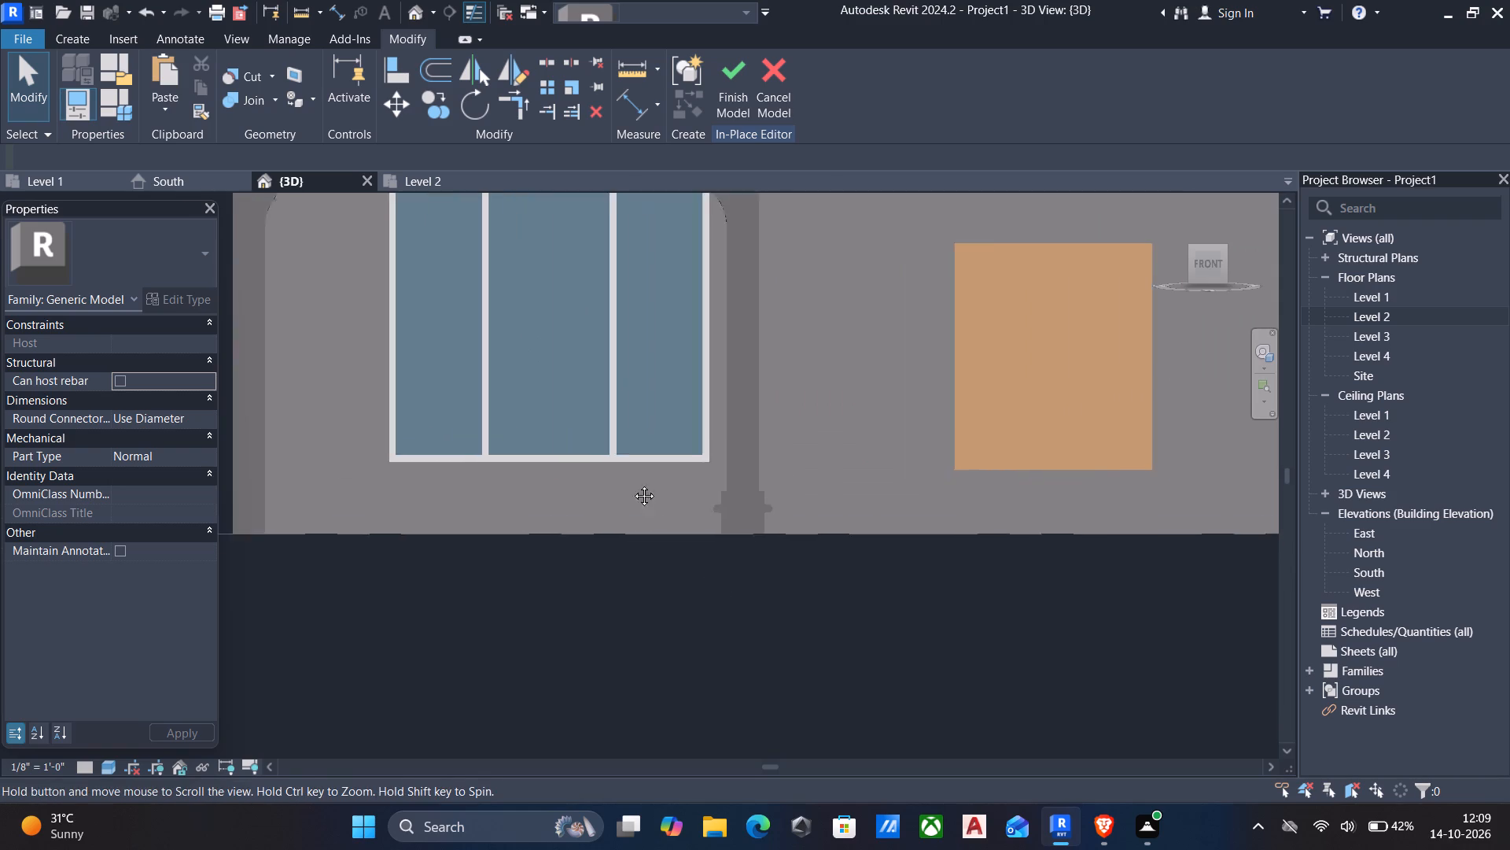
{"action": "middle_click_drag", "start_coordinate": [632, 484], "coordinate": [682, 462]}
{"action": "scroll", "coordinate": [683, 461], "scroll_direction": "down", "scroll_amount": 4}
{"action": "middle_click_drag", "start_coordinate": [695, 431], "coordinate": [702, 499]}
{"action": "scroll", "coordinate": [749, 479], "scroll_direction": "up", "scroll_amount": 3}
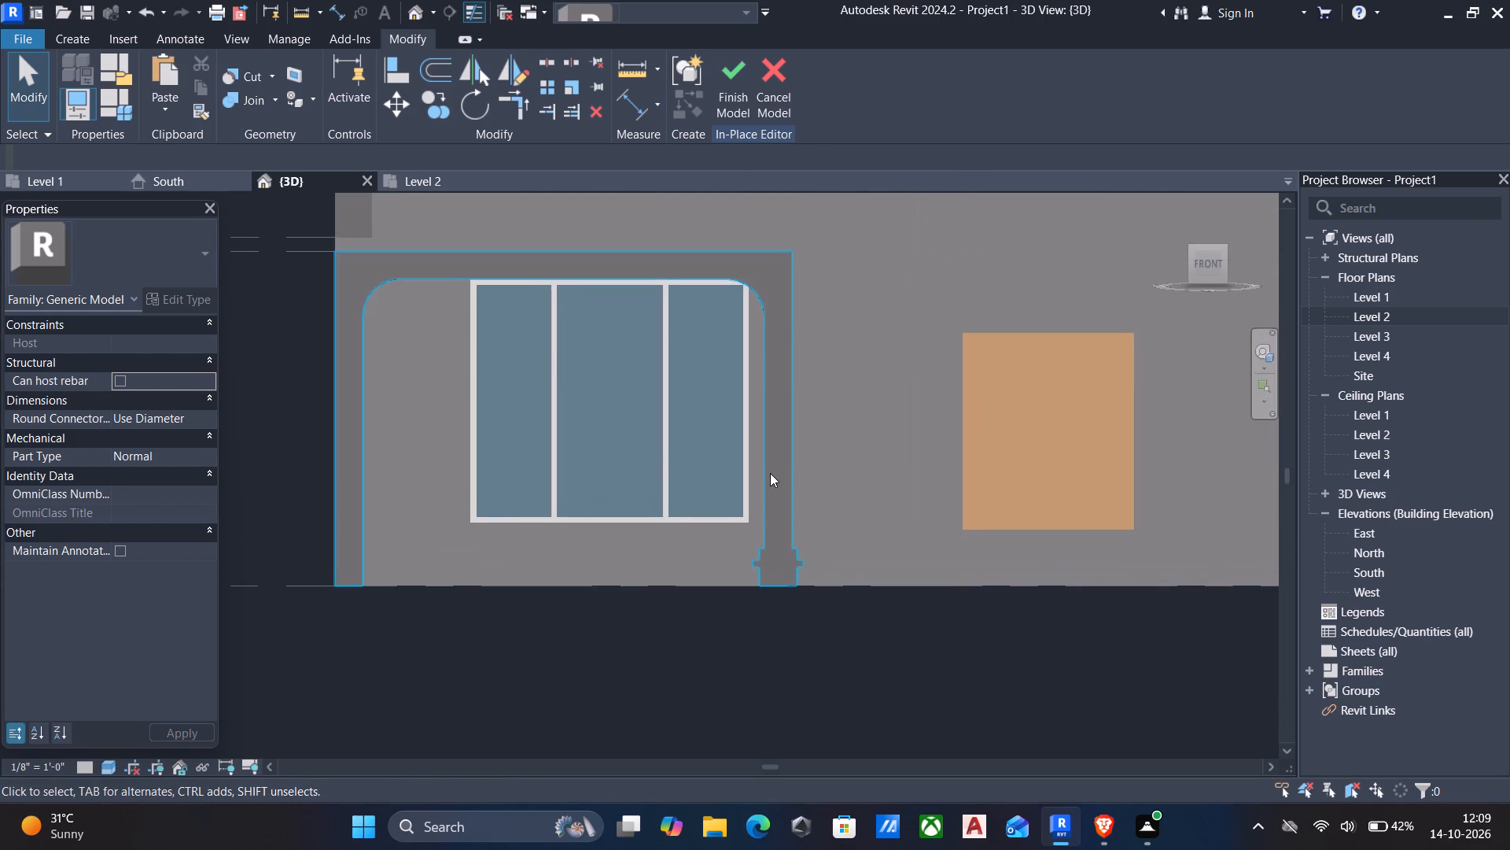
{"action": "left_click", "coordinate": [770, 473]}
{"action": "left_click", "coordinate": [738, 77]}
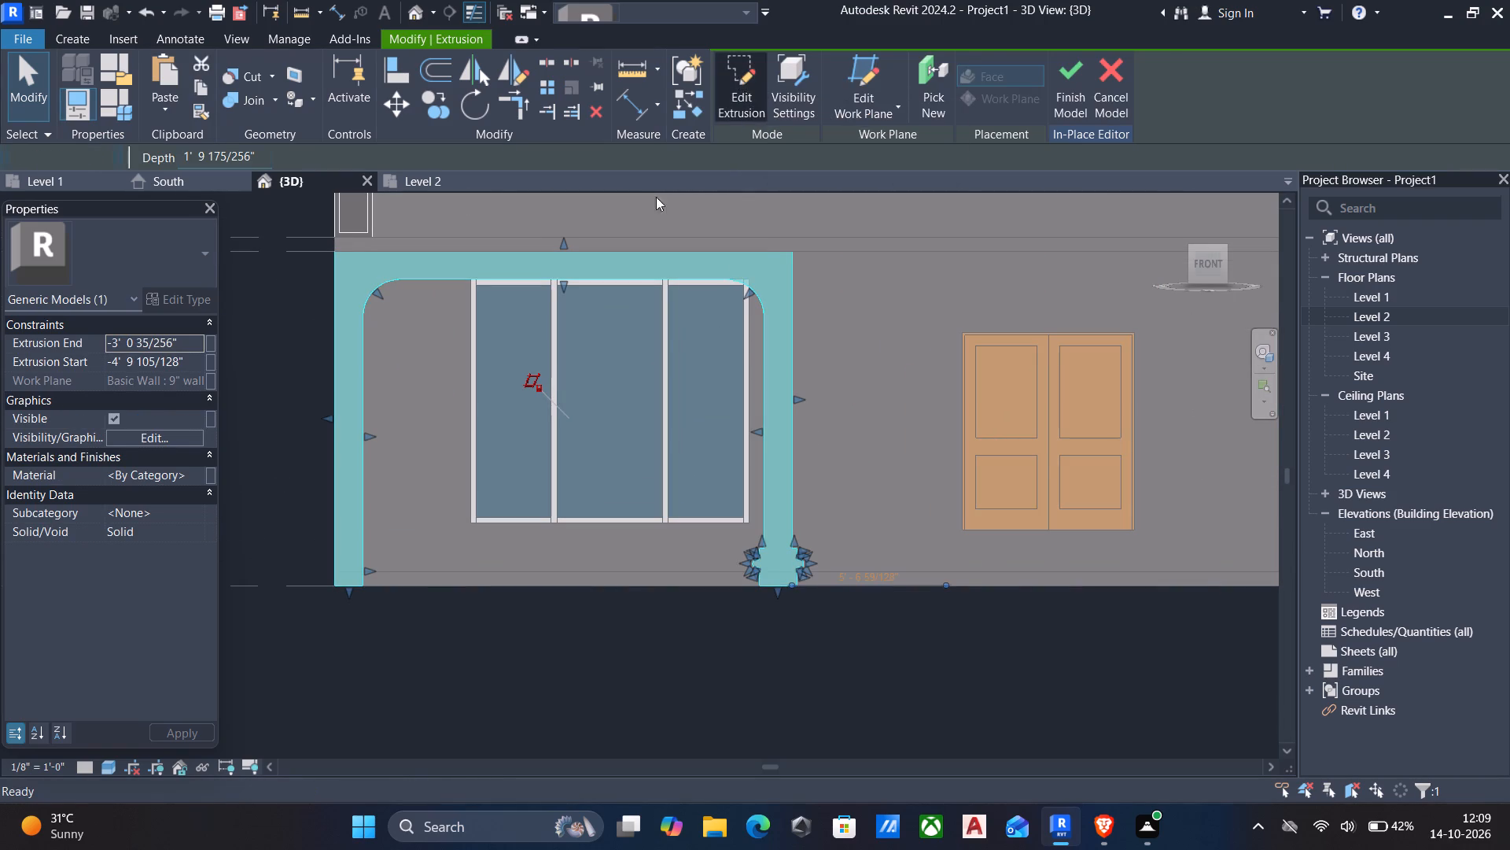
{"action": "left_click_drag", "start_coordinate": [691, 517], "coordinate": [823, 582]}
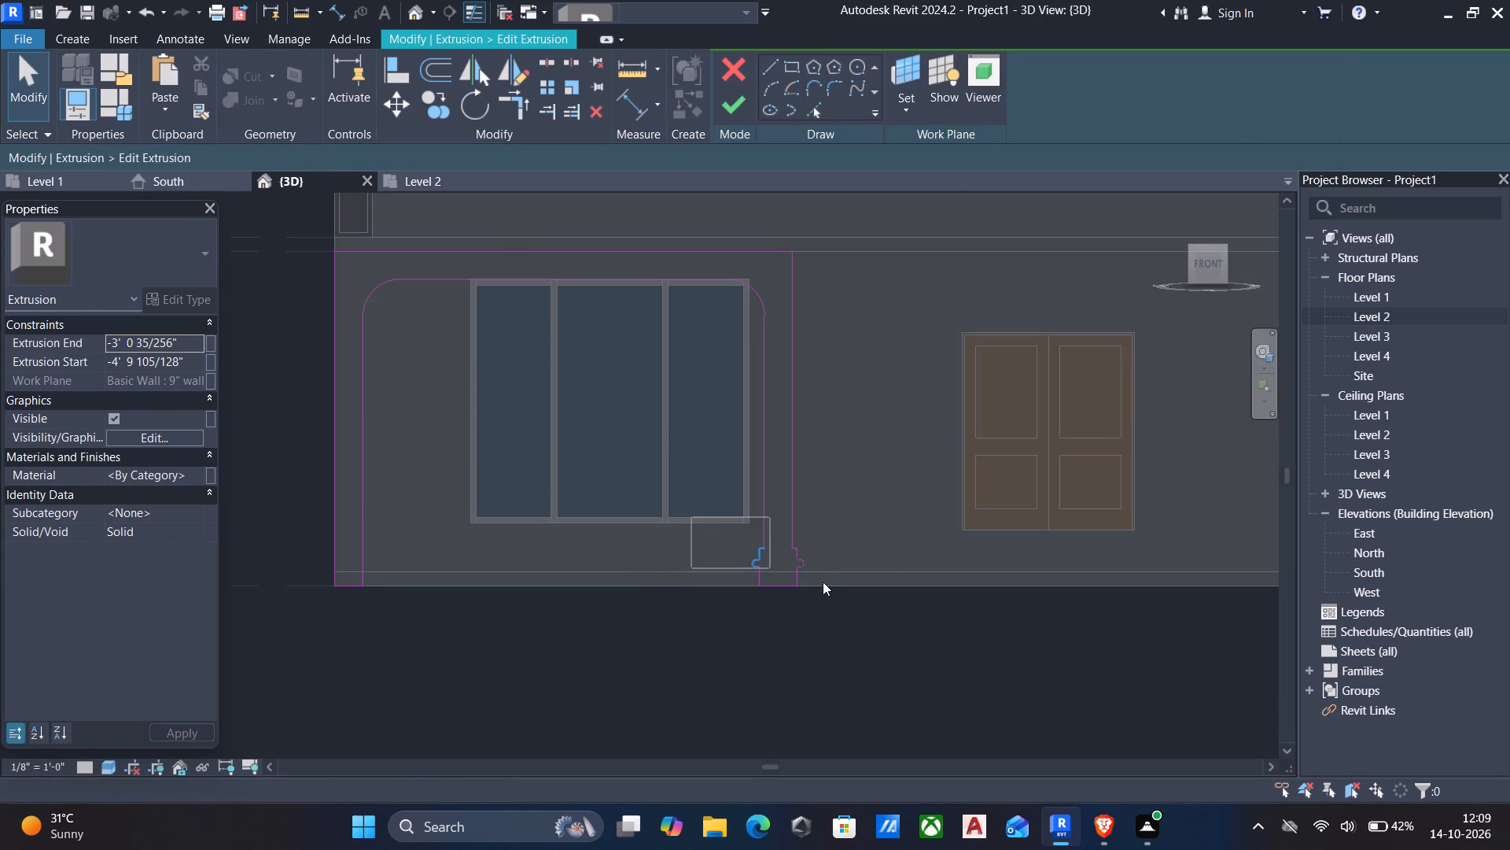
{"action": "left_click_drag", "start_coordinate": [823, 582], "coordinate": [939, 622]}
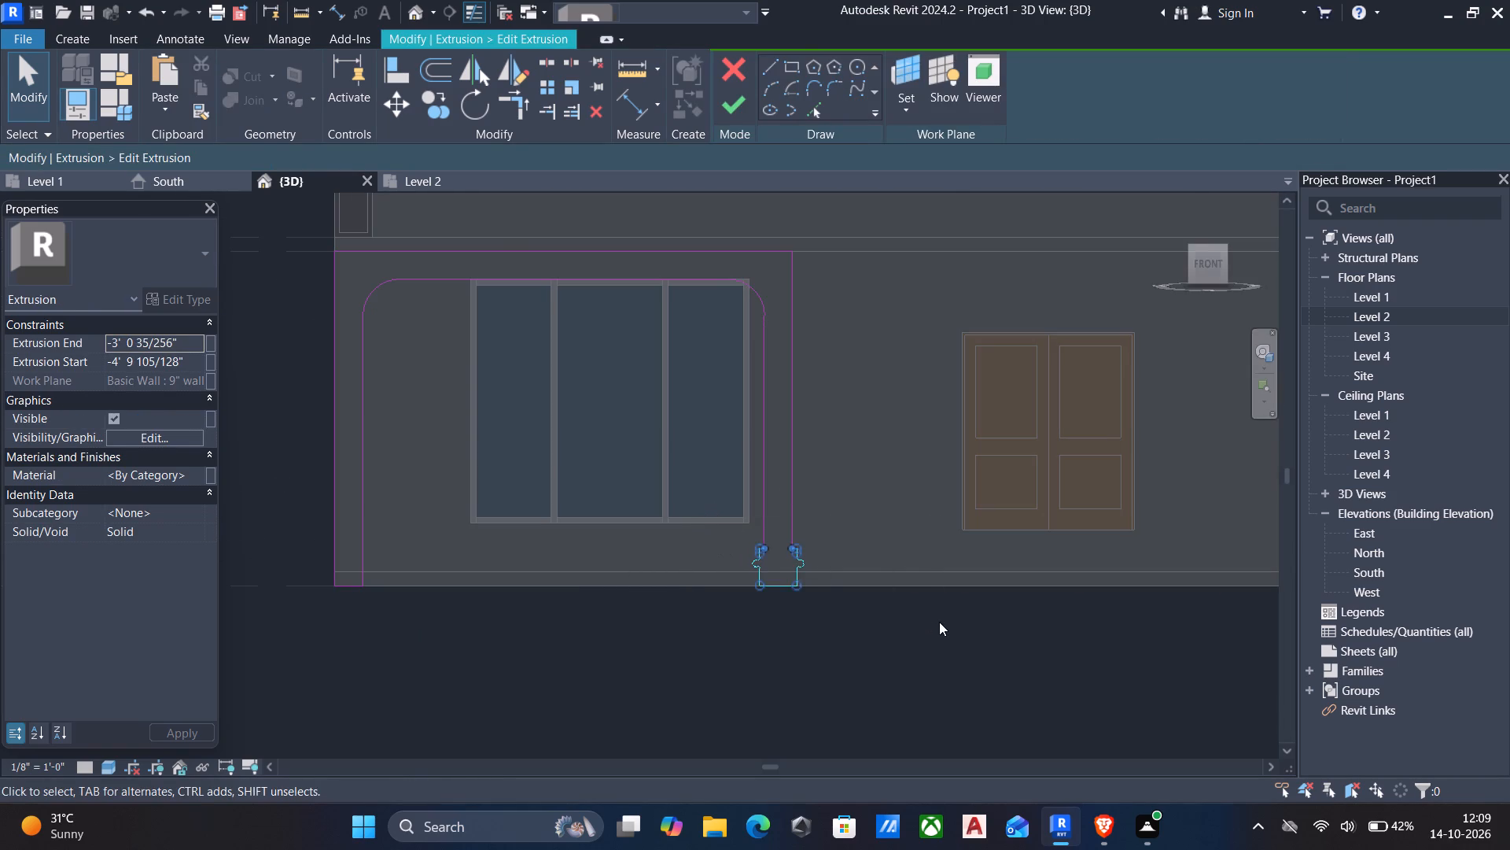
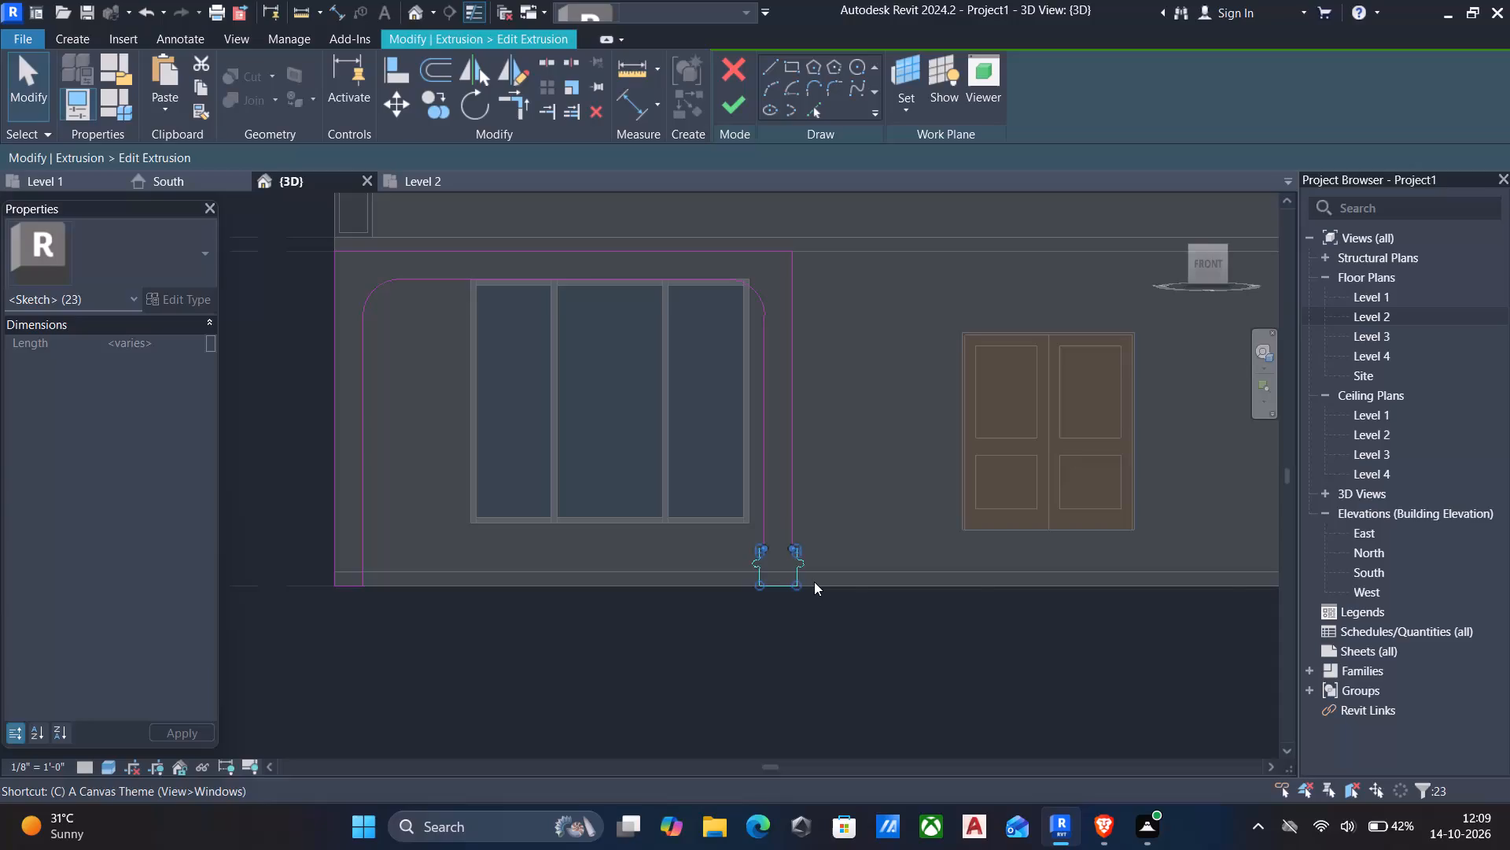
Copy the selected moulded base outline from the frame's east leg onto the bottom of its west leg.
{"action": "key", "text": "o"}
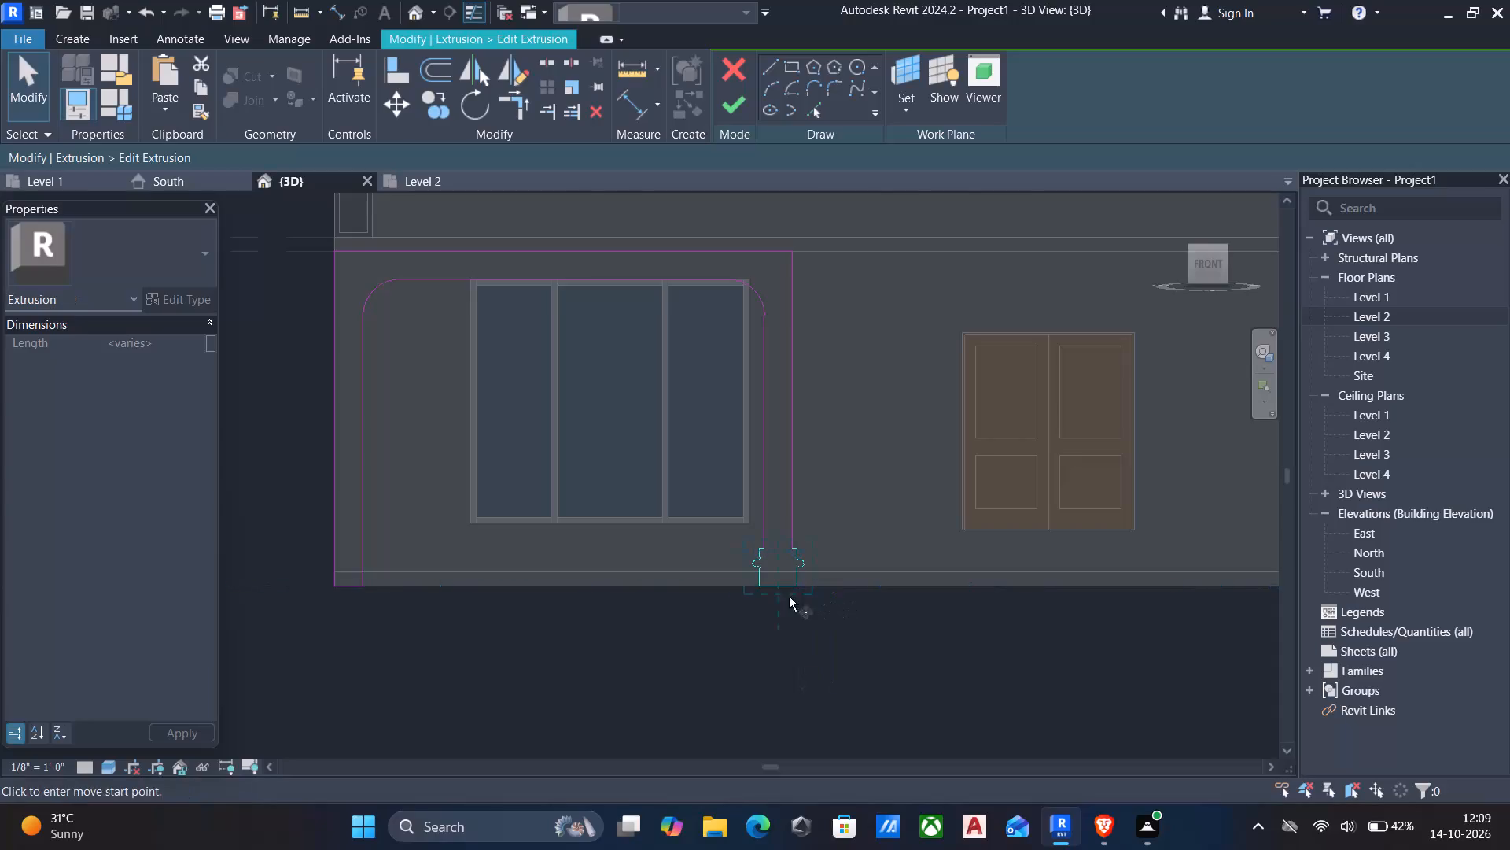
{"action": "scroll", "coordinate": [779, 567], "scroll_direction": "up", "scroll_amount": 12}
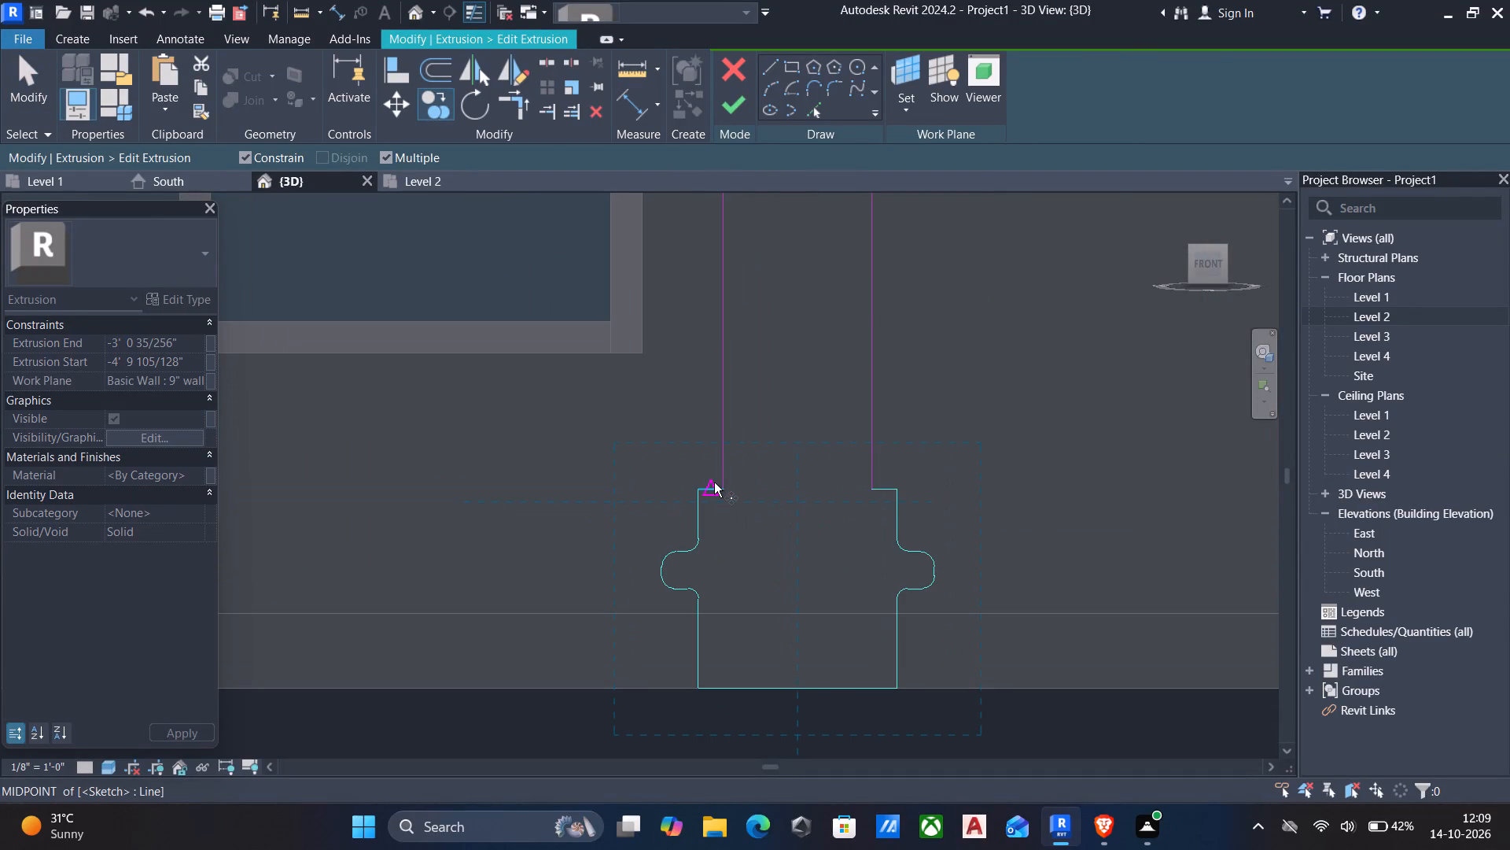
{"action": "left_click", "coordinate": [722, 486]}
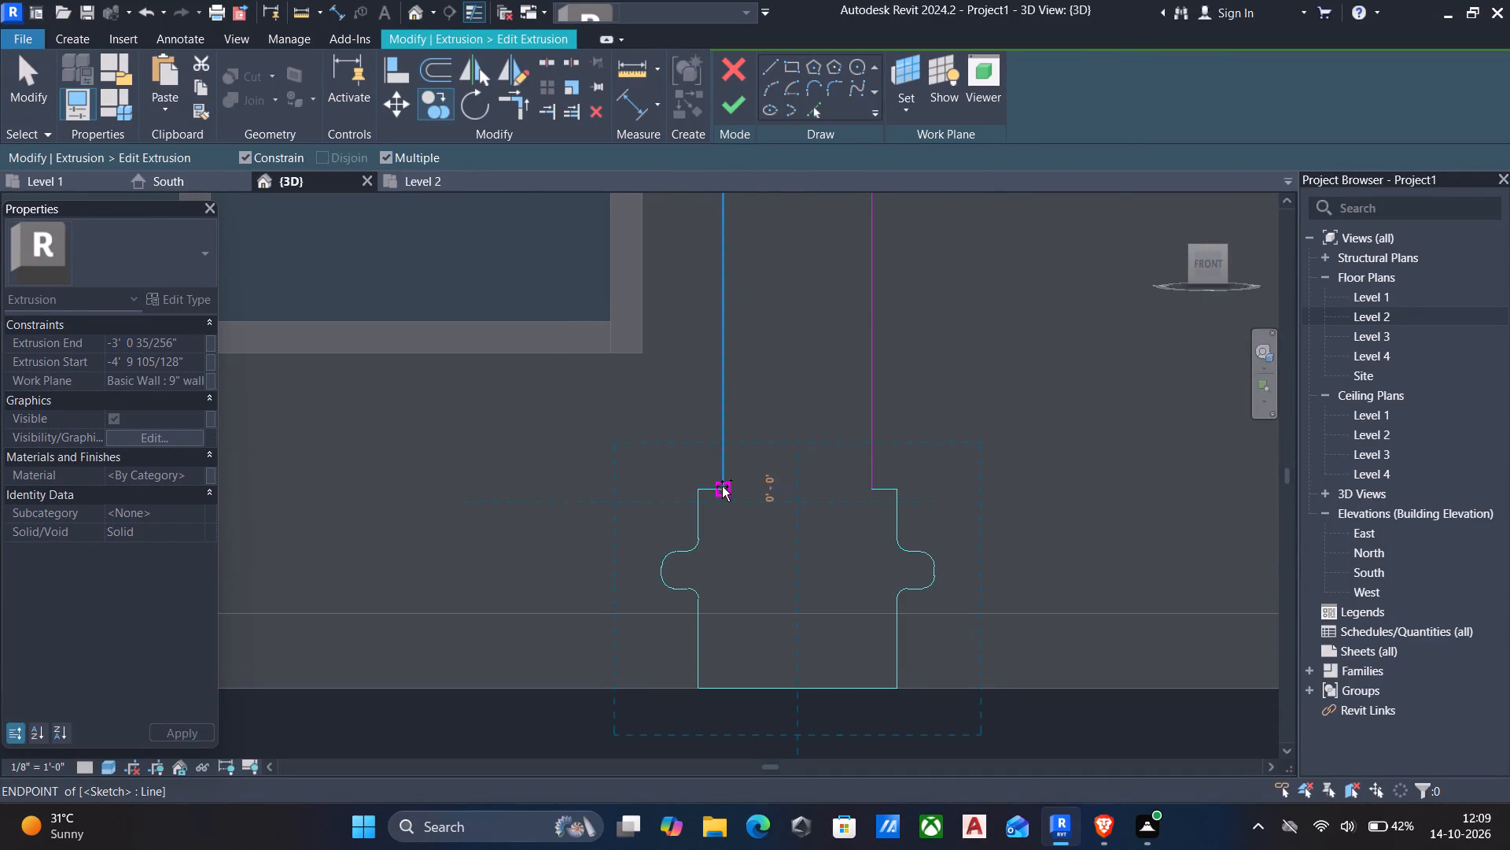
{"action": "middle_click_drag", "start_coordinate": [515, 481], "coordinate": [678, 460]}
{"action": "scroll", "coordinate": [679, 460], "scroll_direction": "down", "scroll_amount": 5}
{"action": "middle_click_drag", "start_coordinate": [467, 491], "coordinate": [766, 490]}
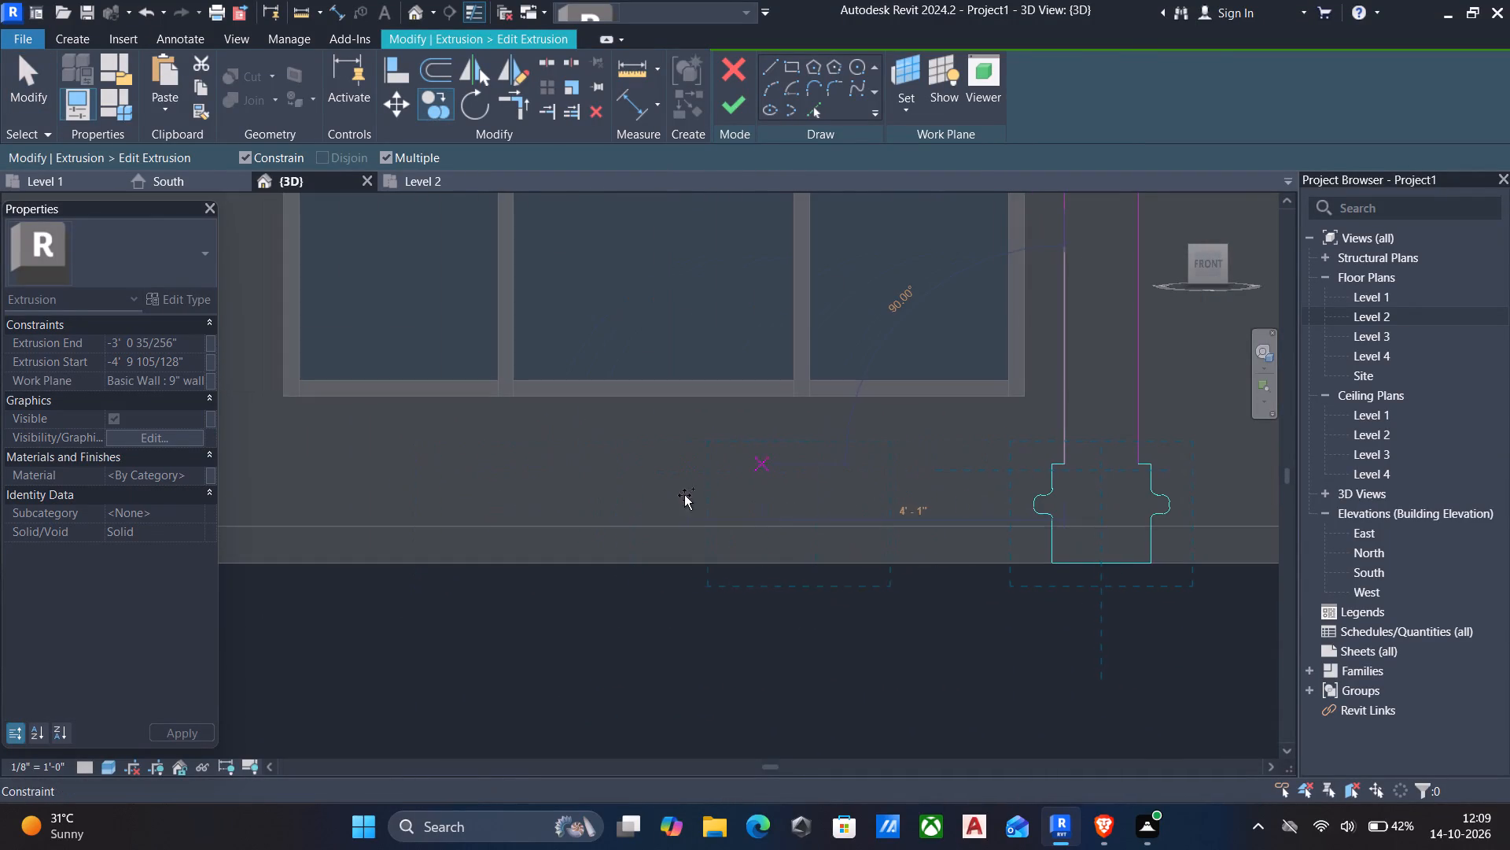
{"action": "middle_click_drag", "start_coordinate": [492, 488], "coordinate": [790, 486]}
{"action": "middle_click_drag", "start_coordinate": [524, 485], "coordinate": [754, 486]}
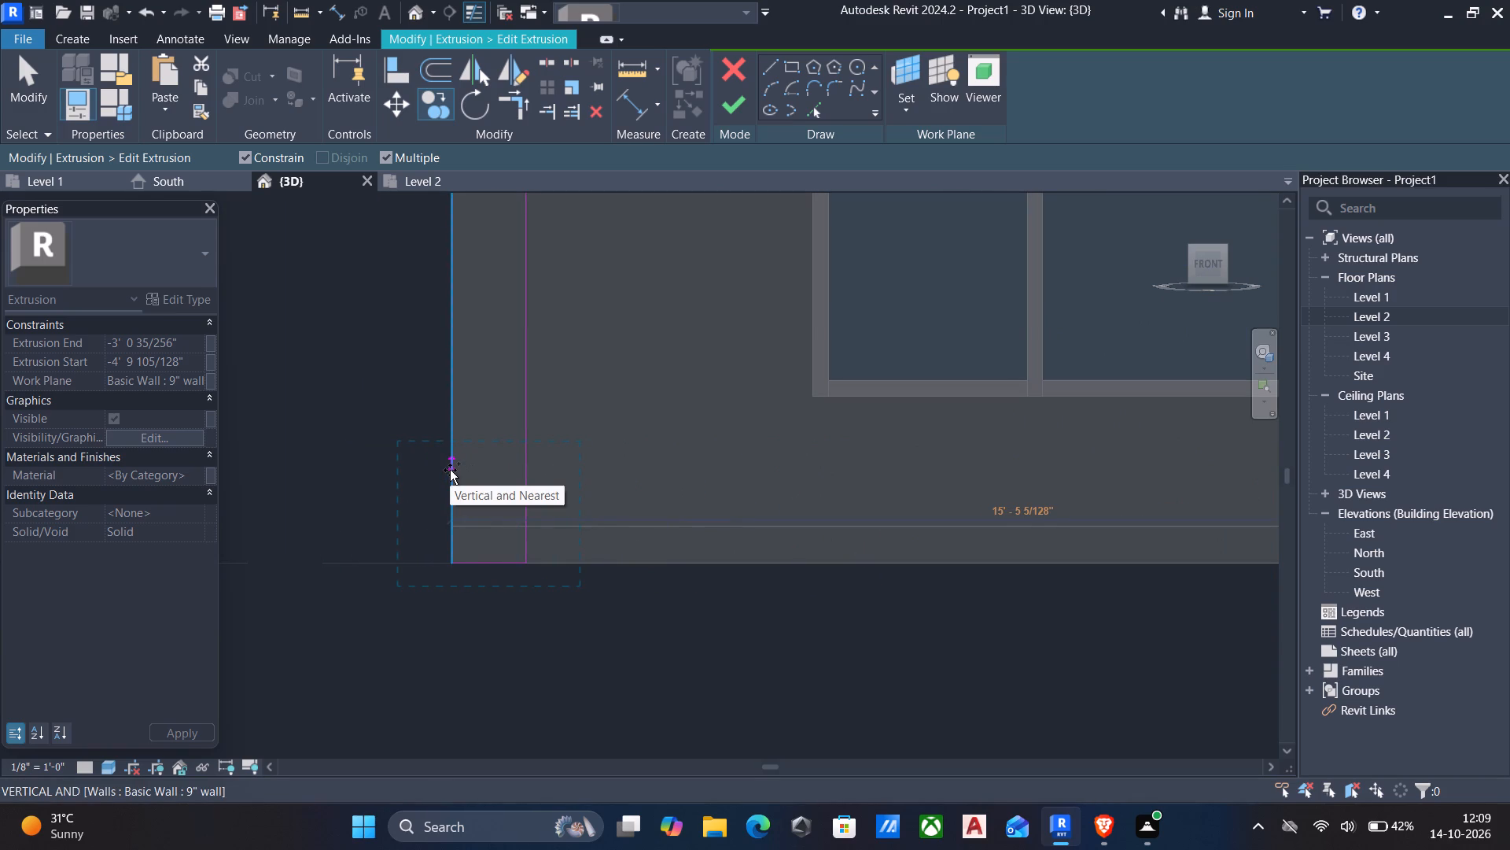
{"action": "scroll", "coordinate": [450, 470], "scroll_direction": "up", "scroll_amount": 4}
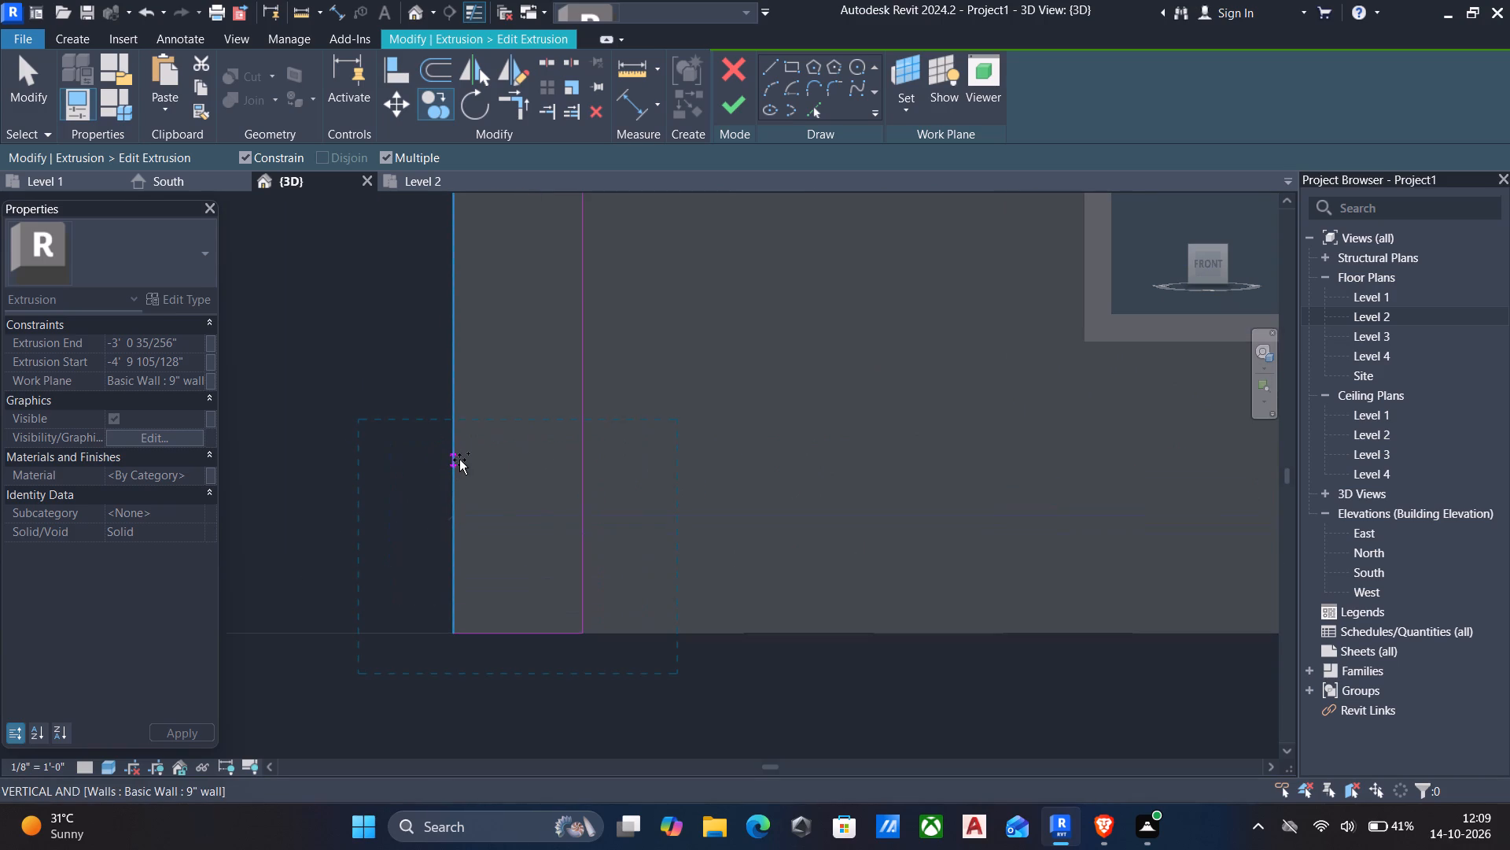
{"action": "left_click", "coordinate": [451, 460]}
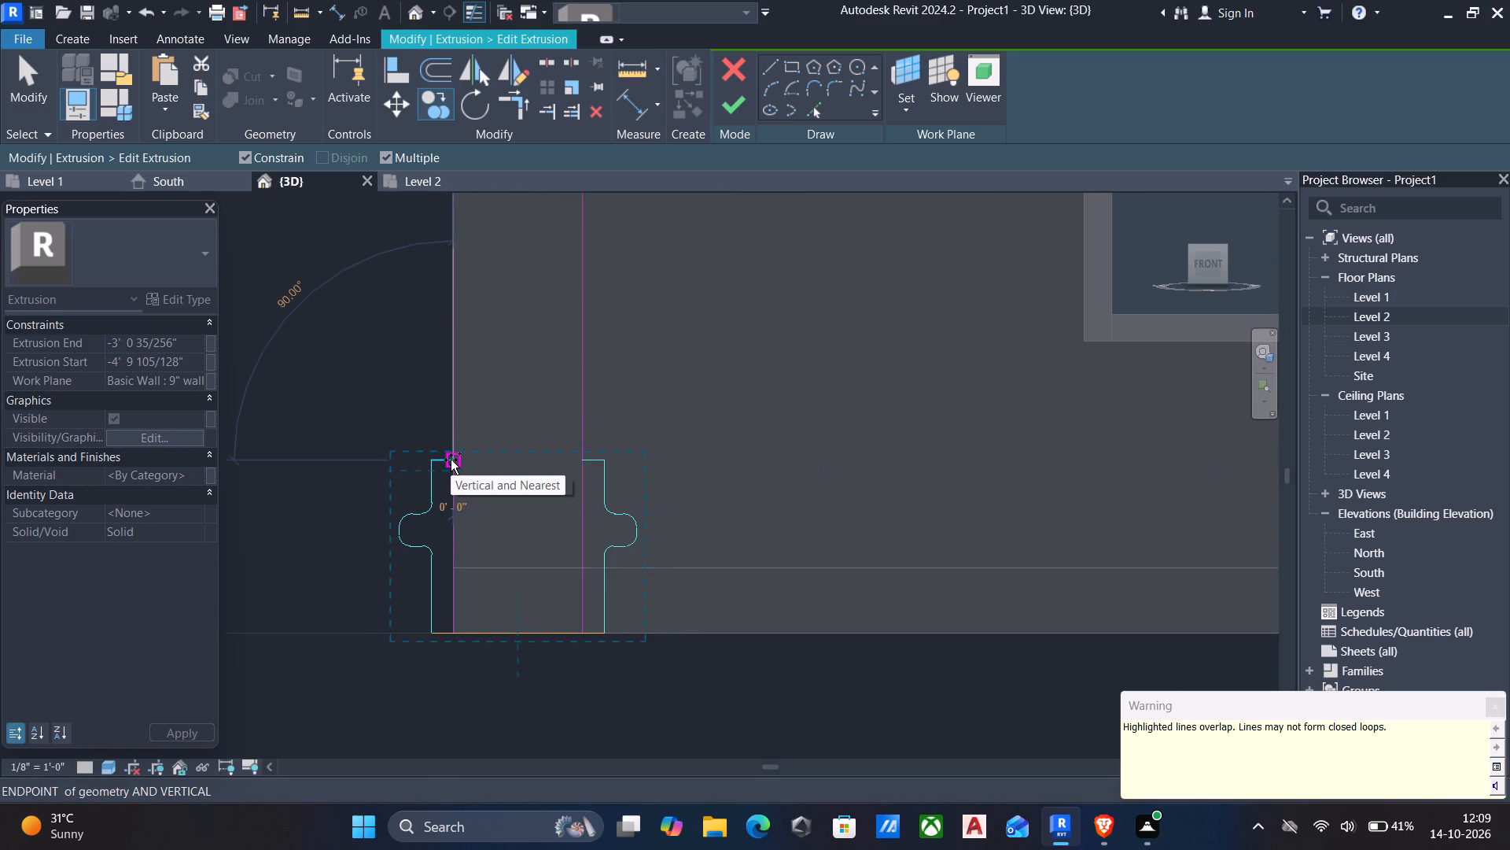
{"action": "key", "text": "Escape"}
{"action": "key", "text": "Escape"}
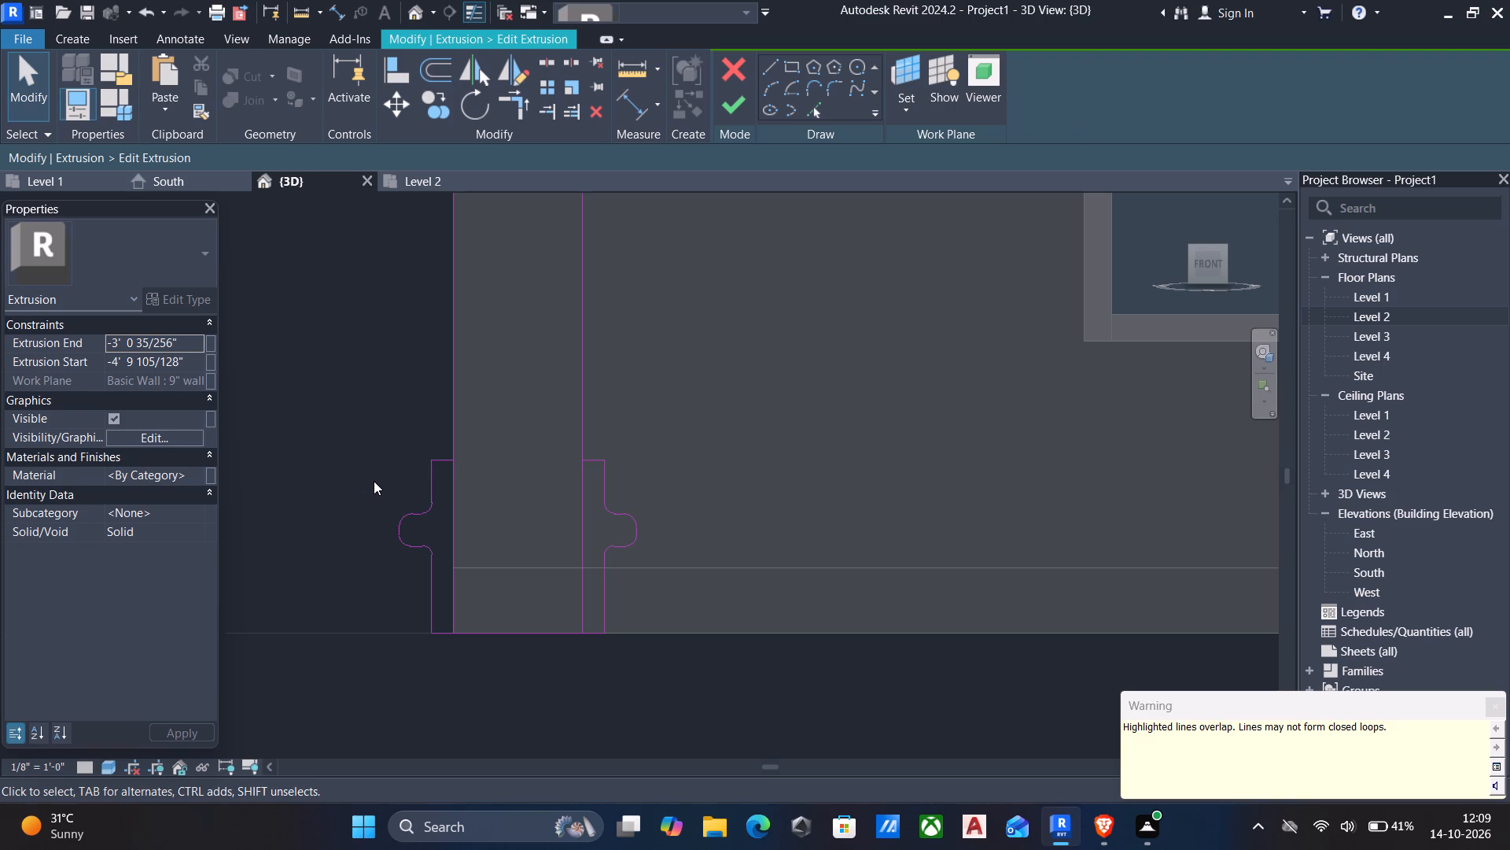
Trim both vertical side lines of the west leg to the top edges of the copied base outline.
{"action": "type", "text": "tr"}
{"action": "left_click", "coordinate": [455, 423]}
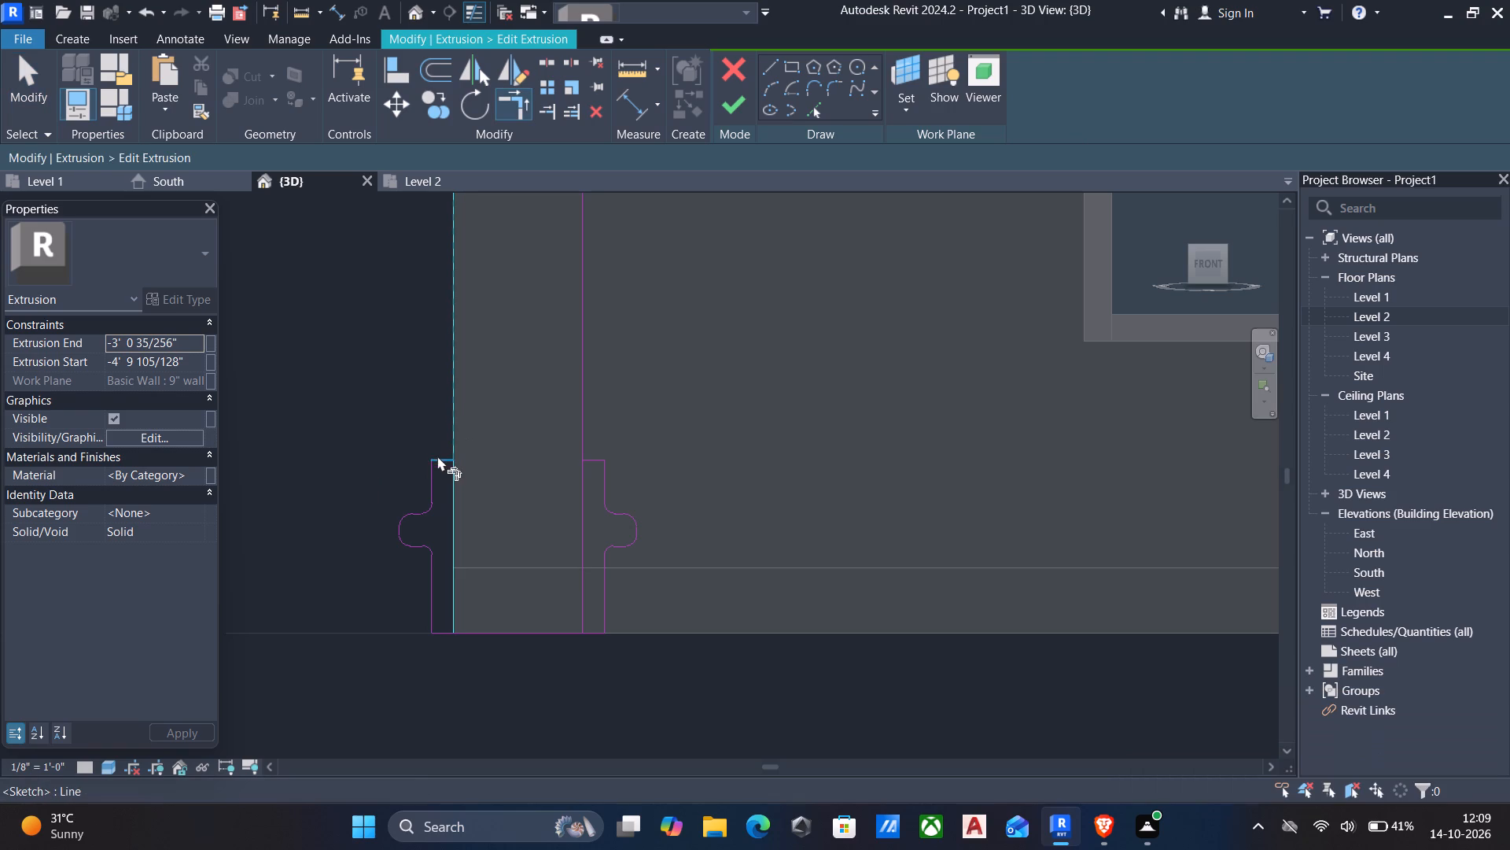
{"action": "left_click", "coordinate": [436, 461]}
{"action": "left_click", "coordinate": [586, 443]}
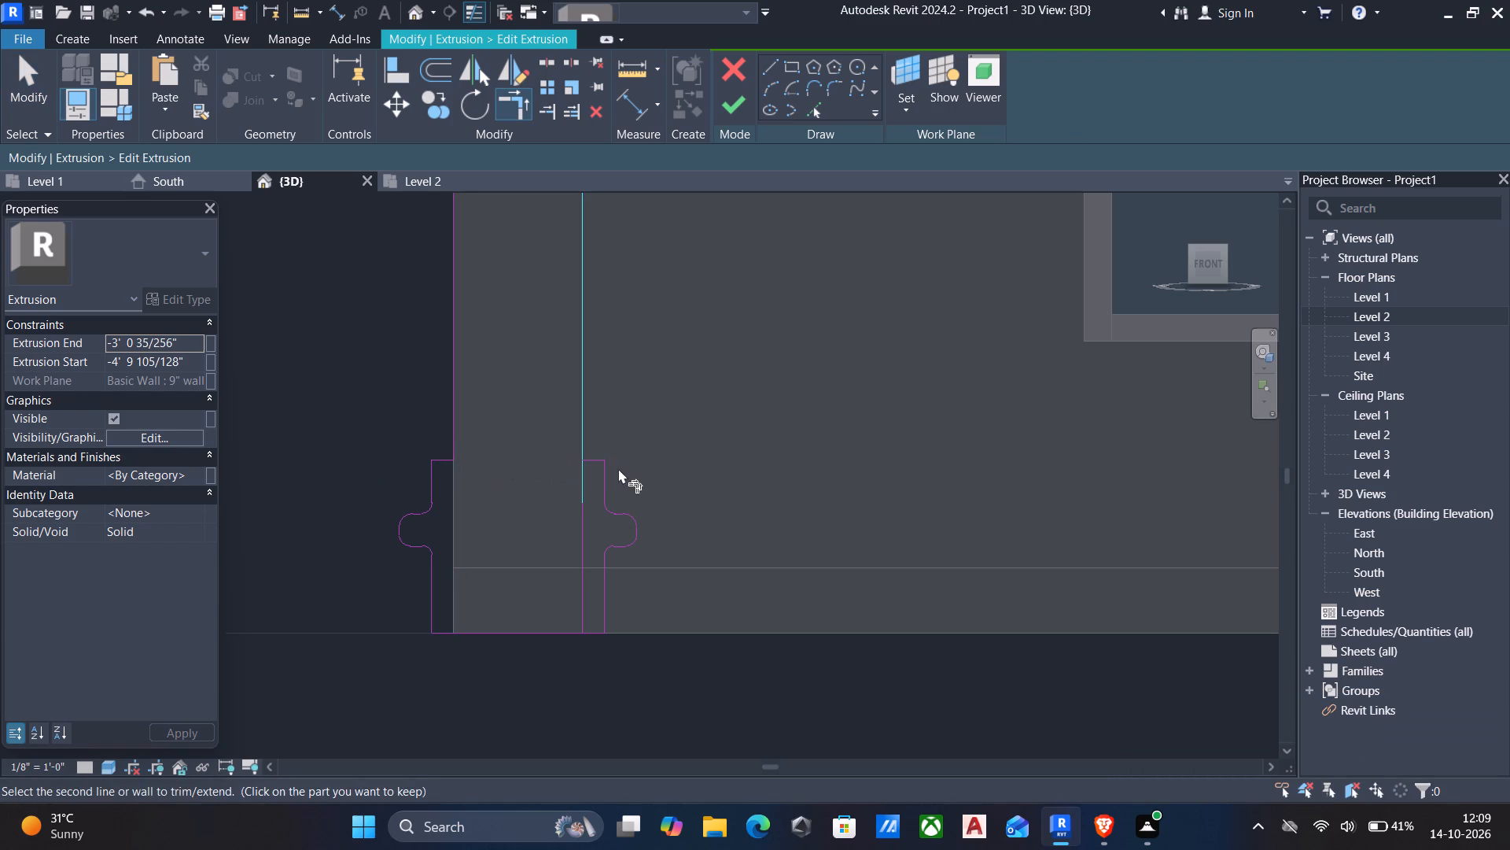
{"action": "left_click", "coordinate": [595, 459]}
{"action": "key", "text": "Escape"}
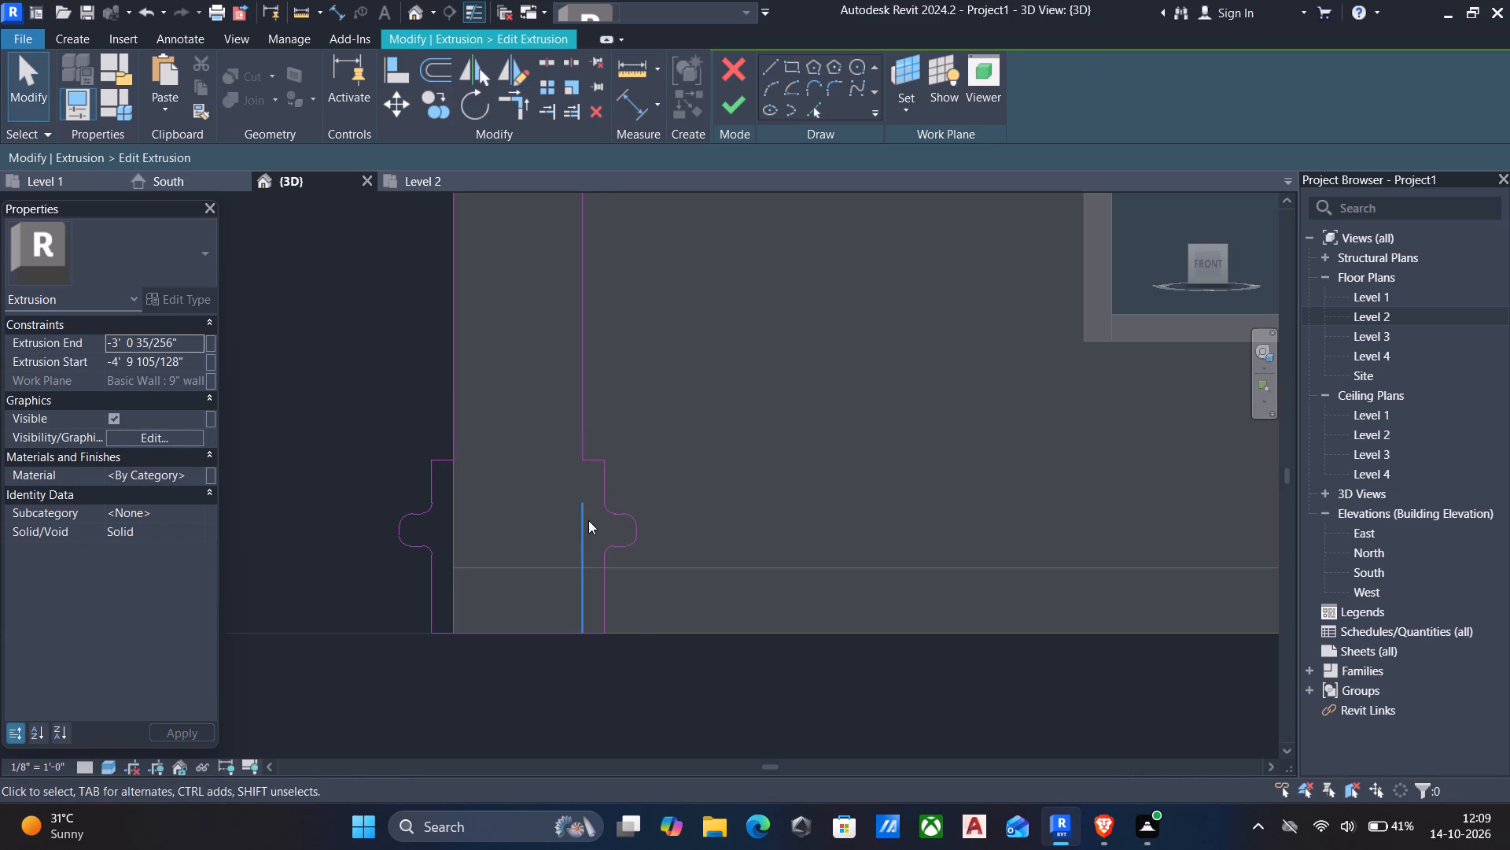
Delete the leftover vertical leg line inside the west base and the overlapping lines along its bottom edge.
{"action": "left_click", "coordinate": [587, 522]}
{"action": "key", "text": "Delete"}
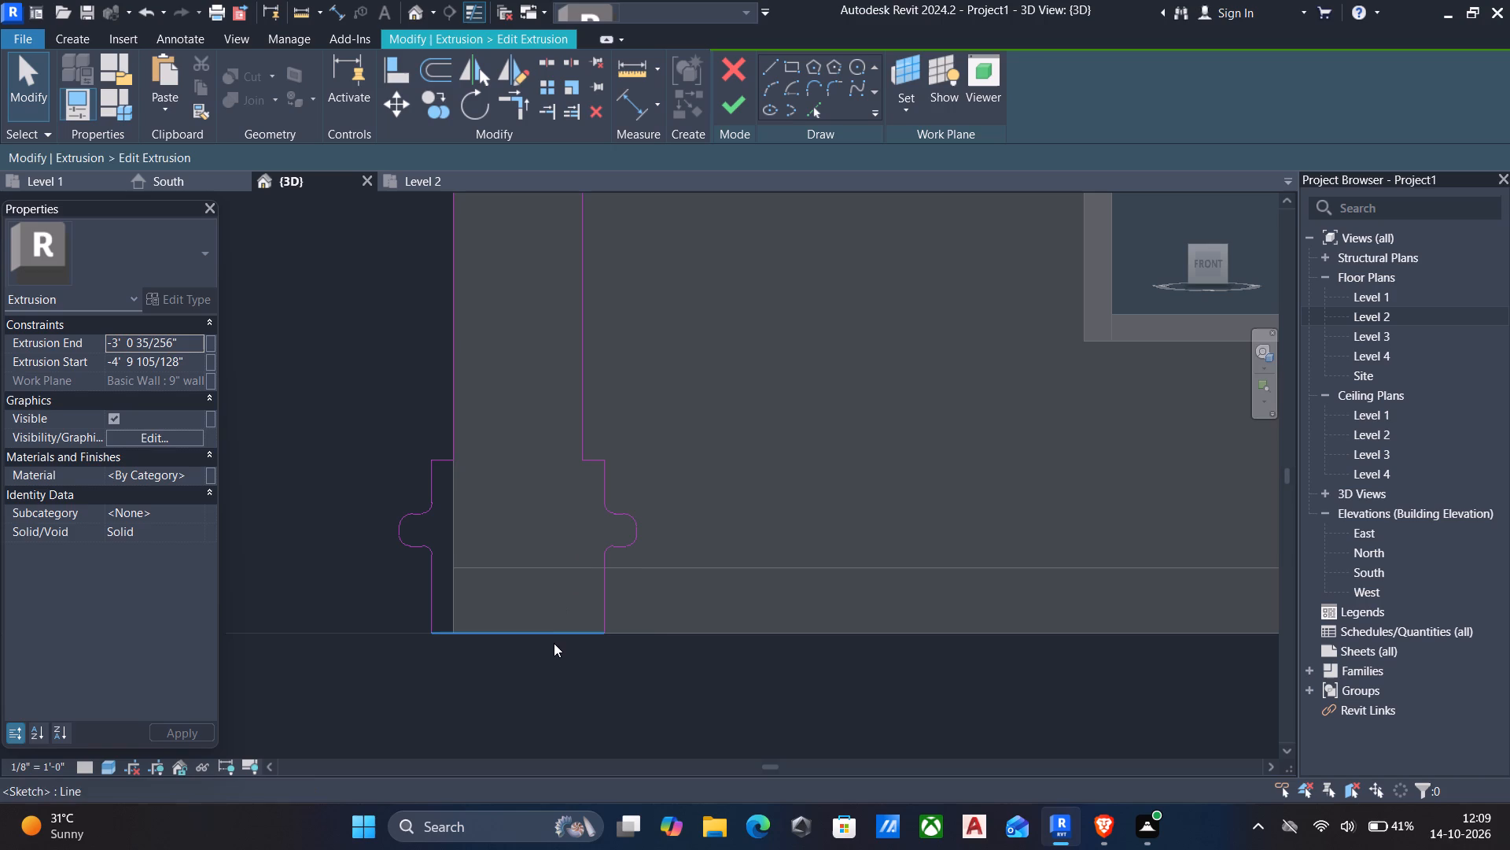
{"action": "left_click", "coordinate": [544, 634]}
{"action": "key", "text": "Delete"}
{"action": "left_click", "coordinate": [523, 637]}
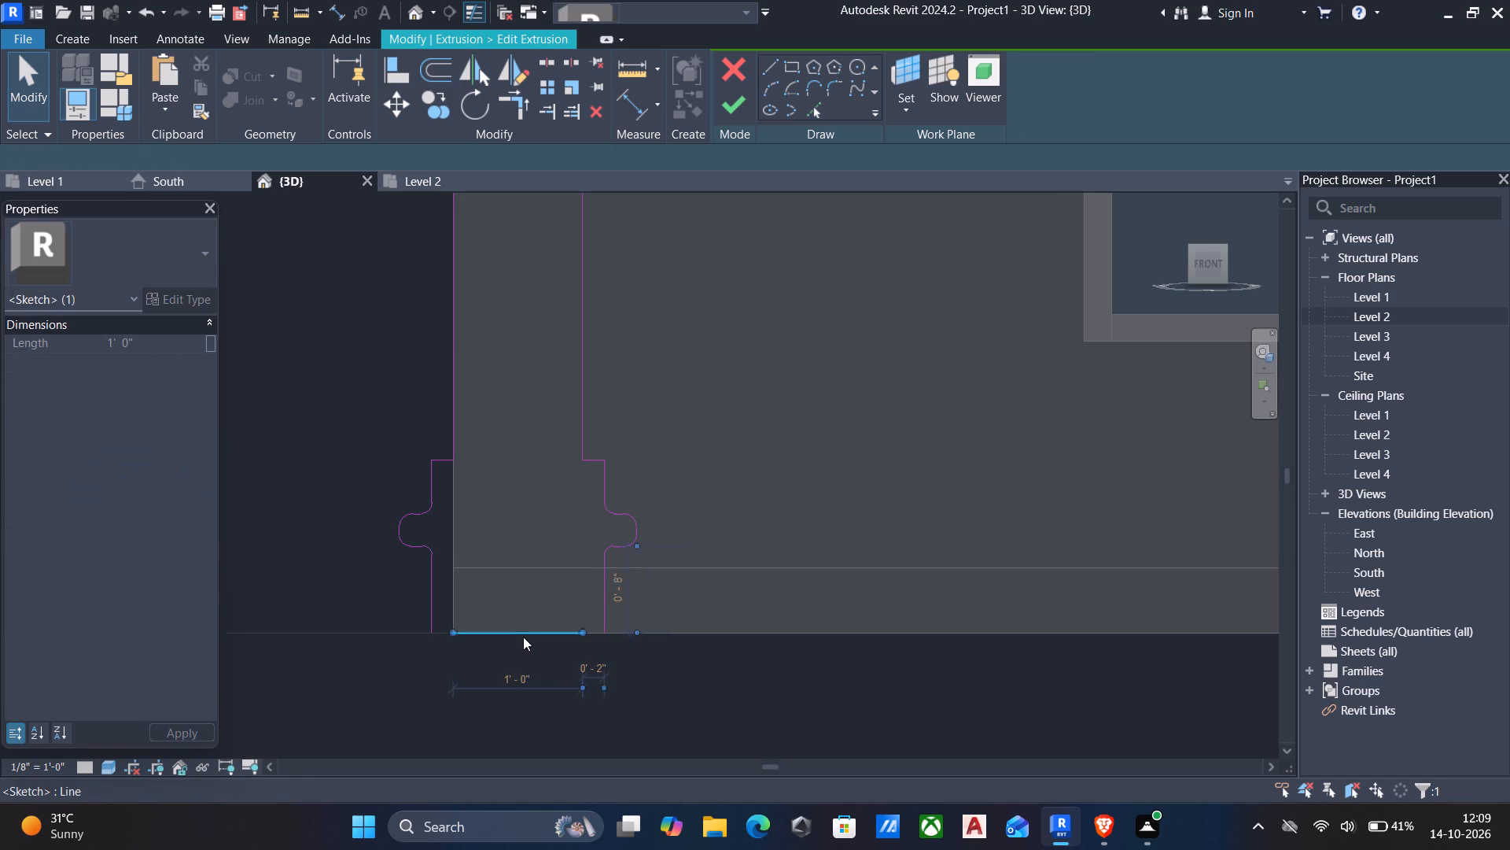
{"action": "key", "text": "Delete"}
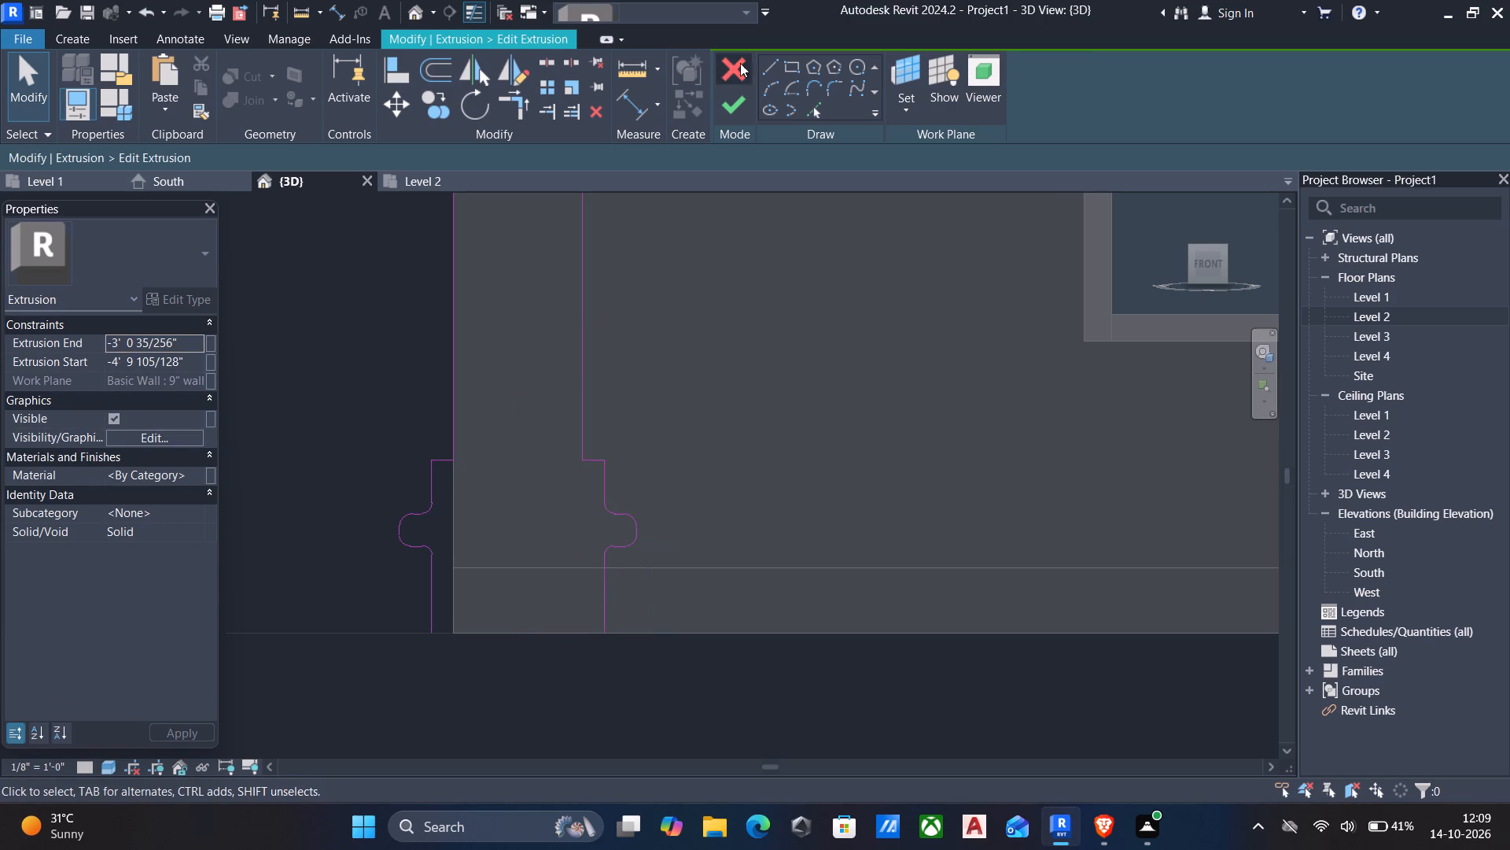
Close the west base with a line joining its two bottom corners and finish the window frame extrusion's sketch.
{"action": "left_click", "coordinate": [763, 62]}
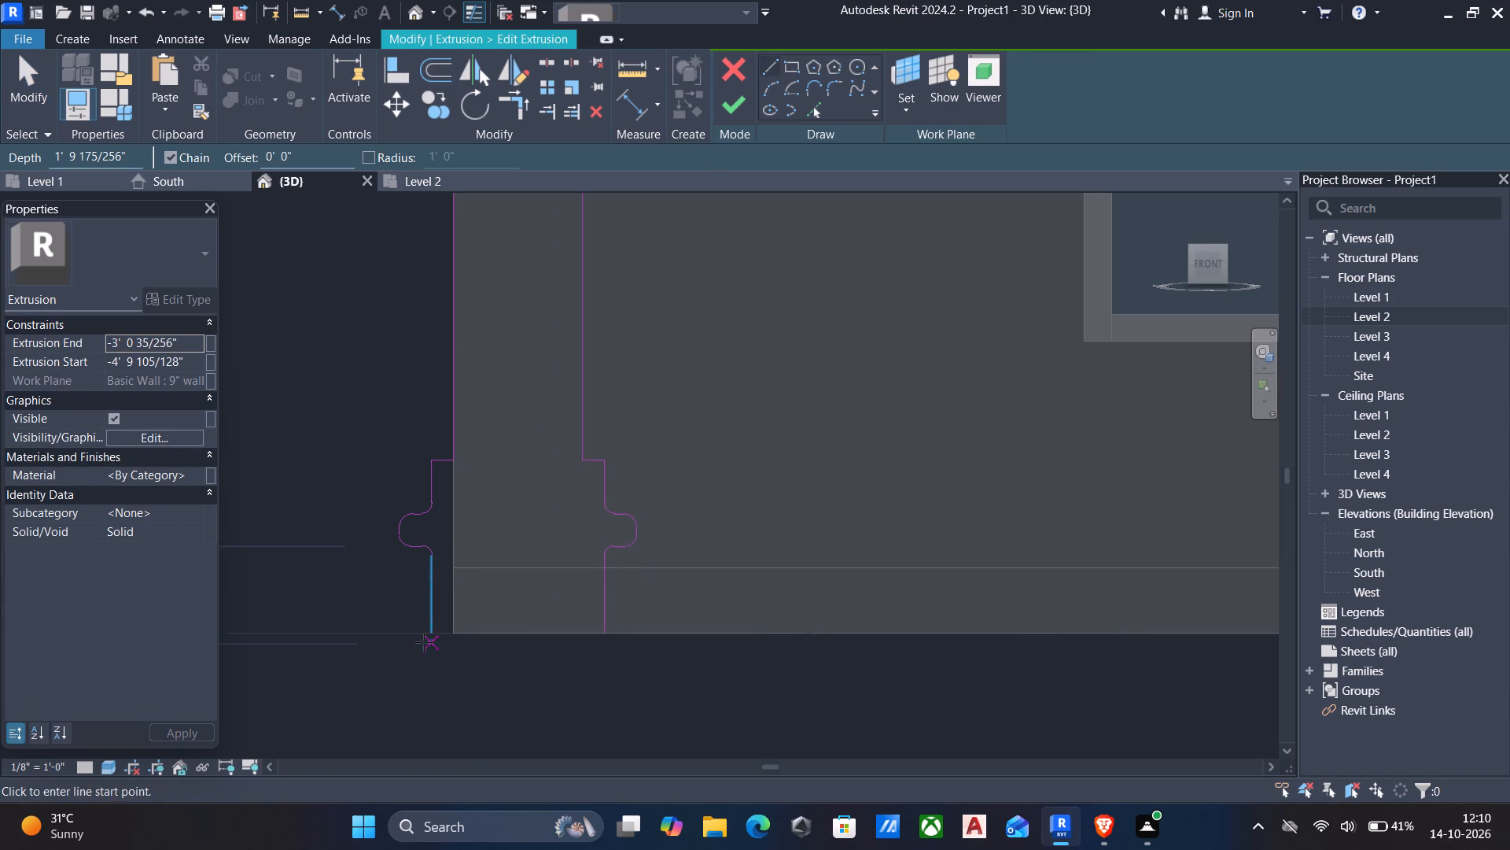
{"action": "left_click", "coordinate": [447, 627]}
{"action": "key", "text": "Escape"}
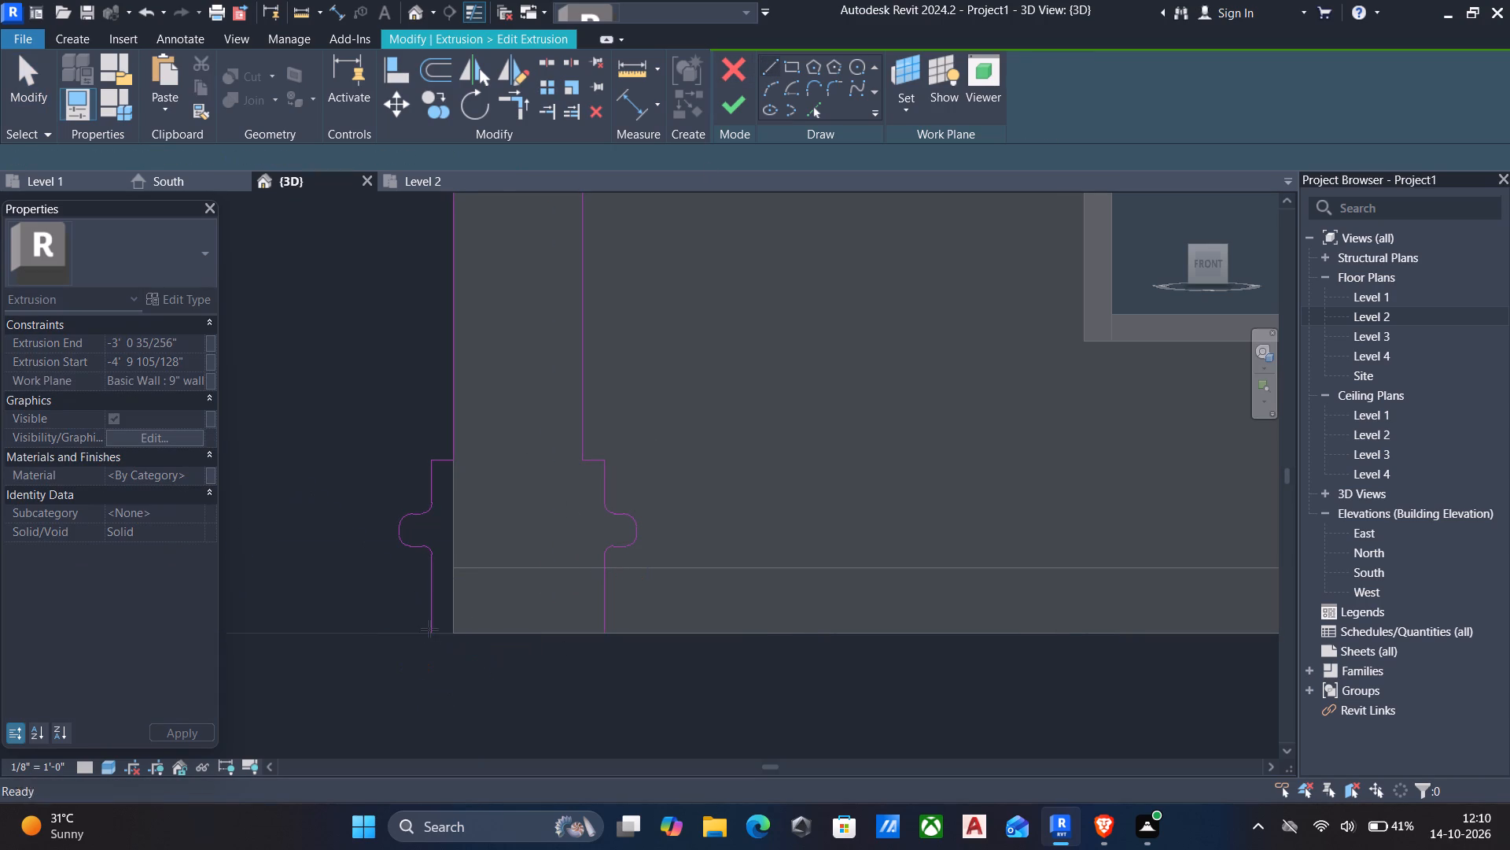
{"action": "left_click", "coordinate": [429, 629]}
{"action": "left_click", "coordinate": [608, 635]}
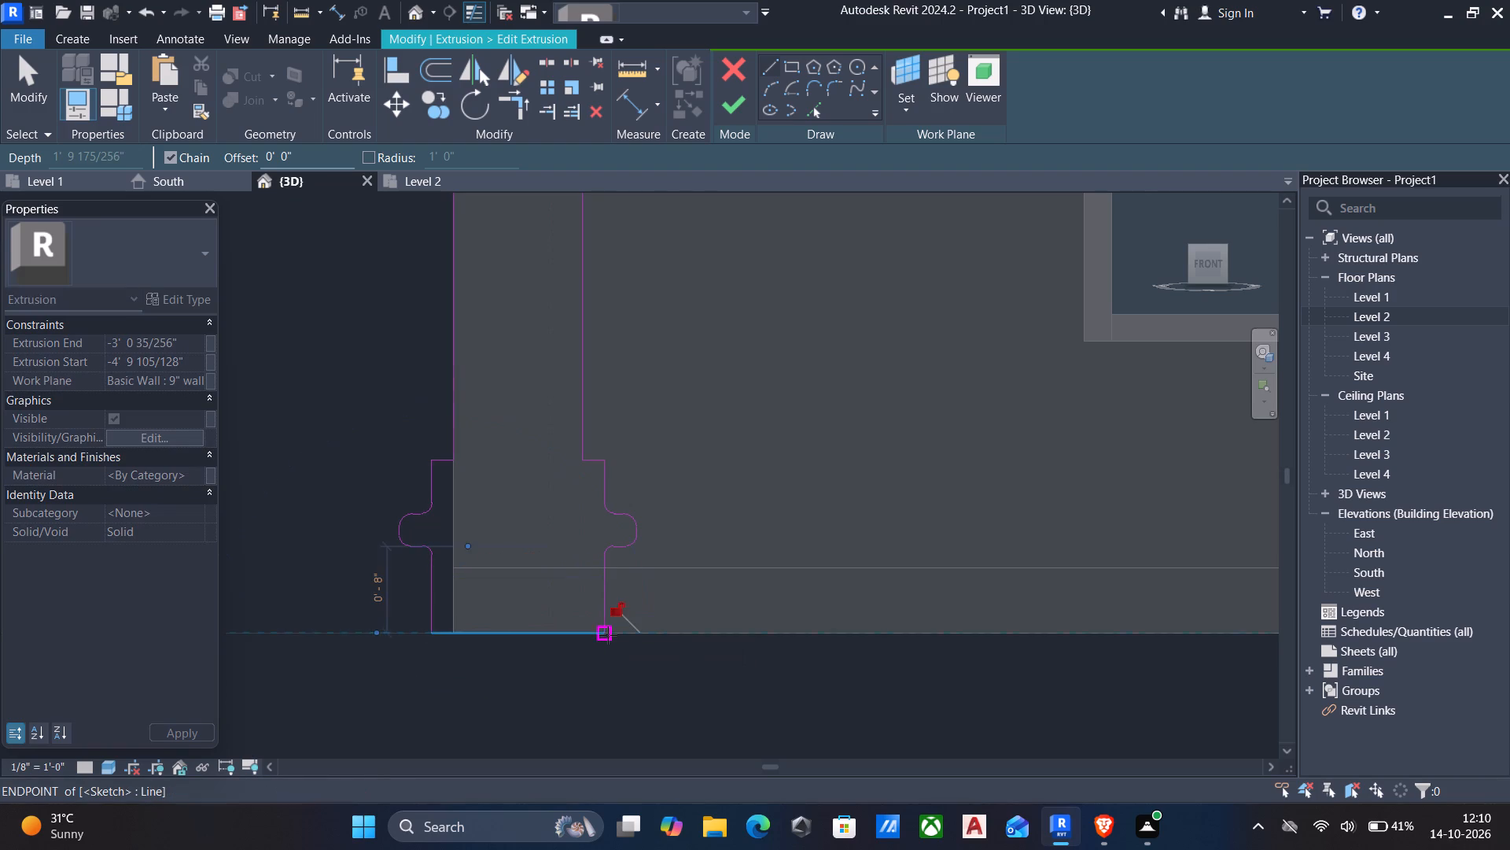
{"action": "key", "text": "Escape"}
{"action": "left_click", "coordinate": [742, 104]}
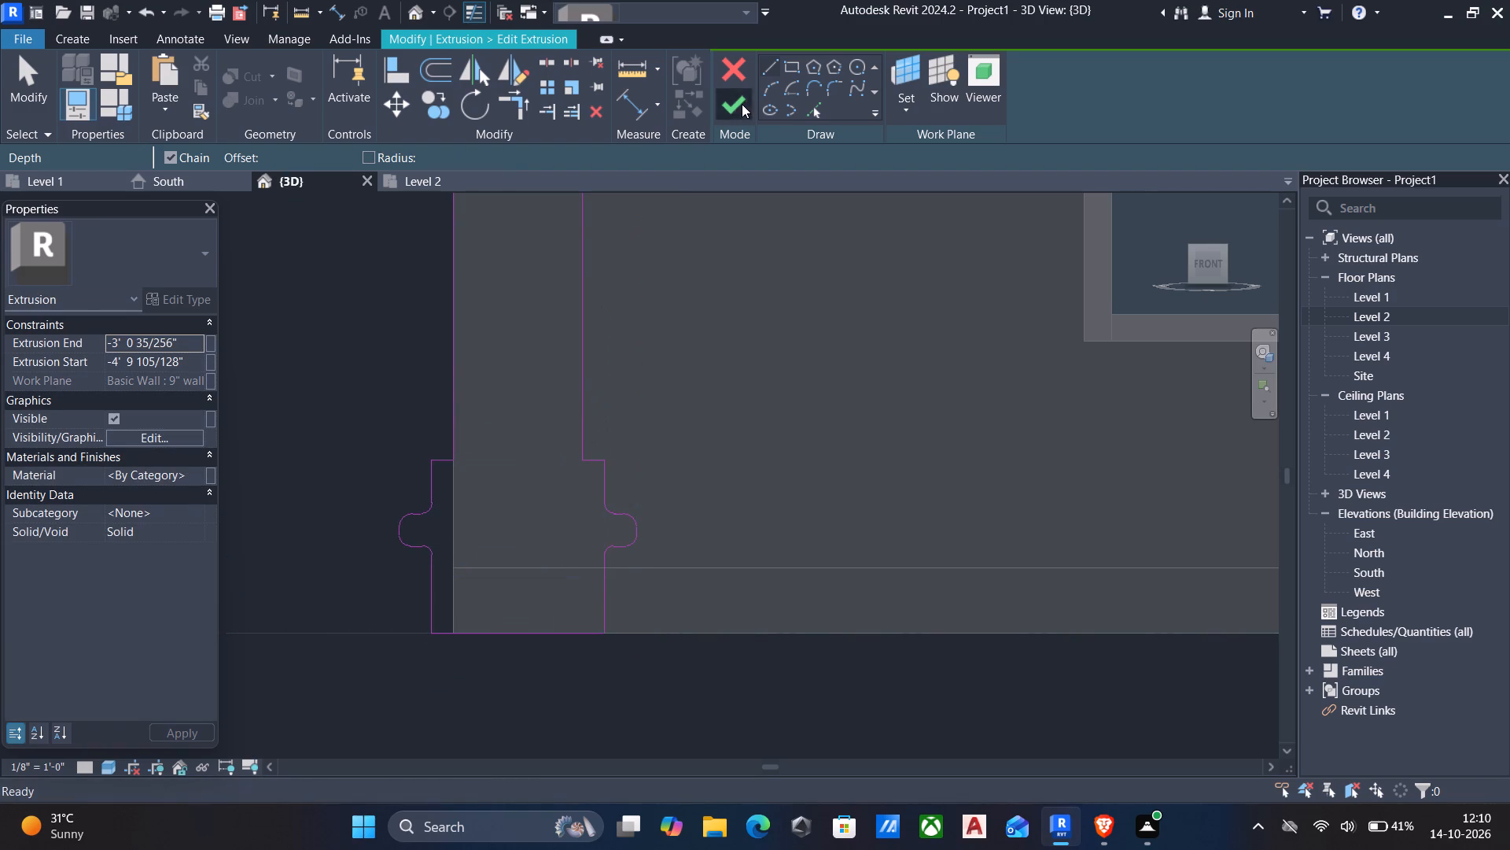
{"action": "scroll", "coordinate": [587, 477], "scroll_direction": "down", "scroll_amount": 13}
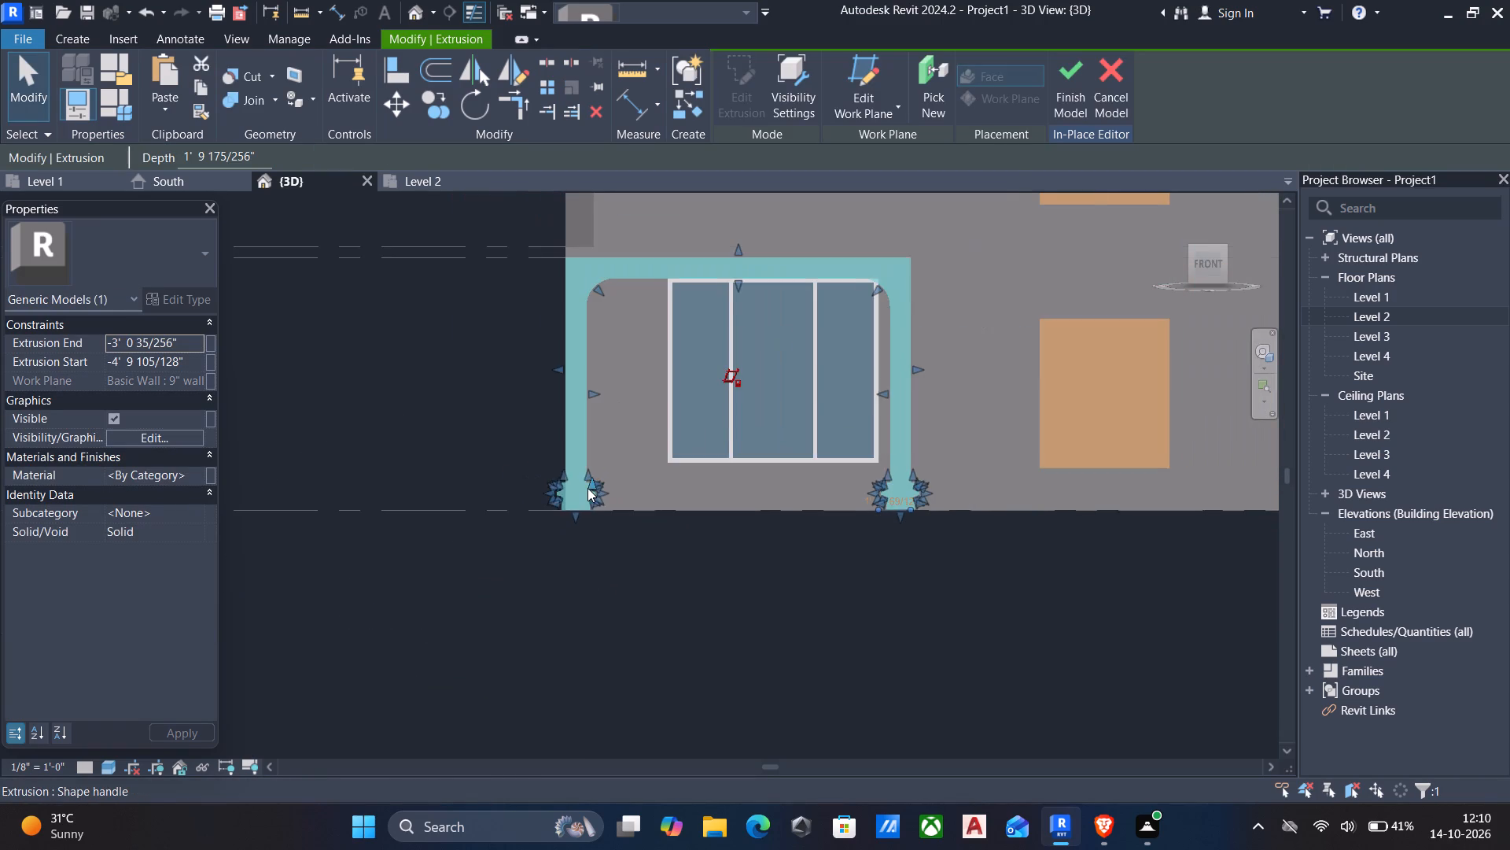
{"action": "key", "text": "Escape"}
From the left side view, stretch the window frame extrusion's front face out to the balcony post's inner face, with Extrusion Start at -8' 2 5/256".
{"action": "scroll", "coordinate": [589, 492], "scroll_direction": "down", "scroll_amount": 3}
{"action": "middle_click_drag", "start_coordinate": [644, 508], "coordinate": [661, 508], "text": "shift"}
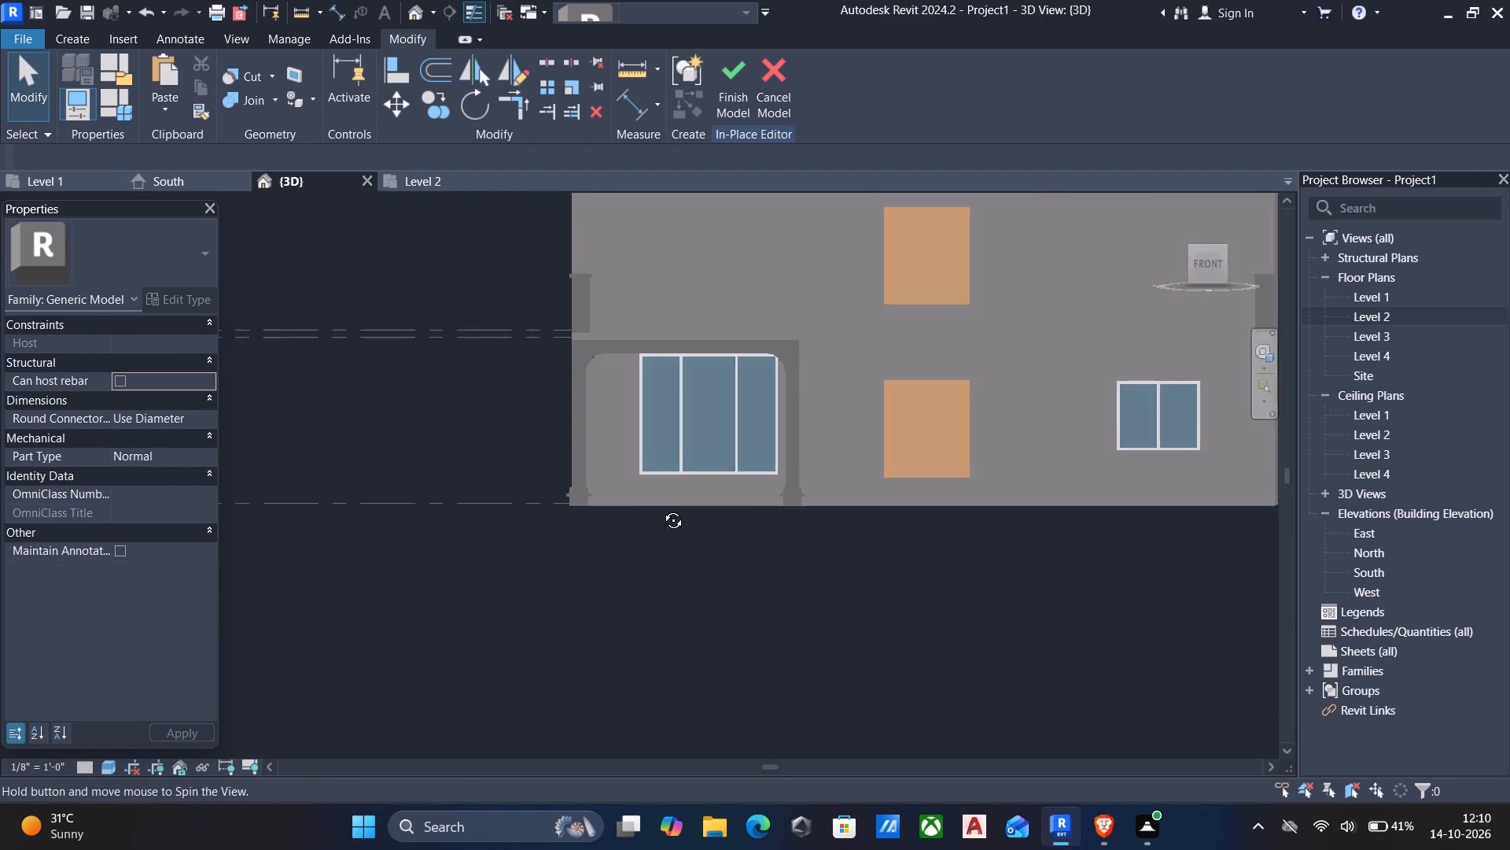
{"action": "middle_click_drag", "start_coordinate": [661, 508], "coordinate": [823, 552], "text": "shift"}
{"action": "scroll", "coordinate": [825, 563], "scroll_direction": "down", "scroll_amount": 4}
{"action": "middle_click_drag", "start_coordinate": [822, 566], "coordinate": [412, 505]}
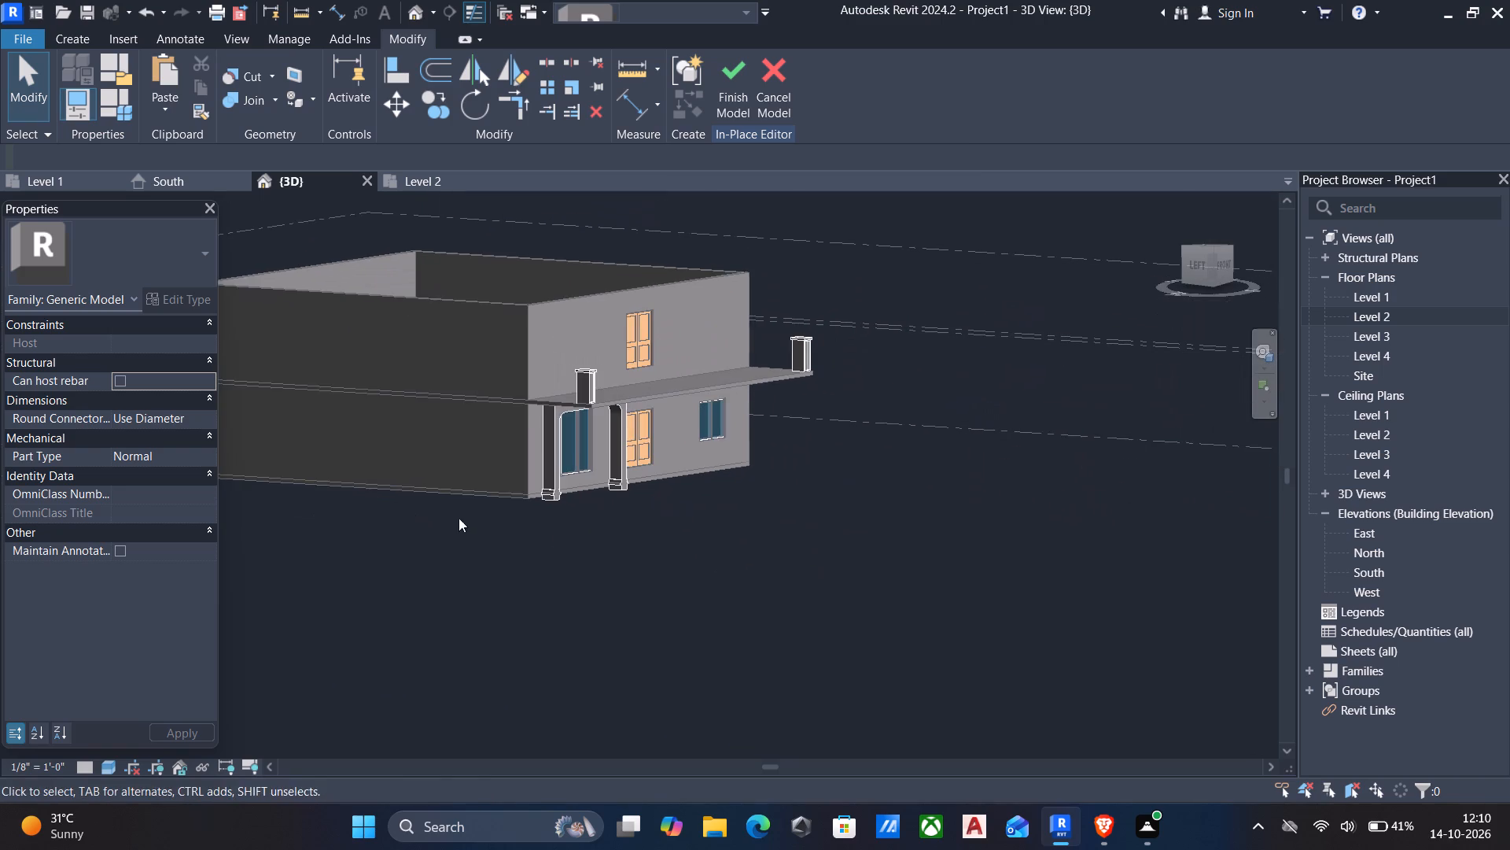
{"action": "middle_click_drag", "start_coordinate": [558, 534], "coordinate": [611, 531], "text": "shift"}
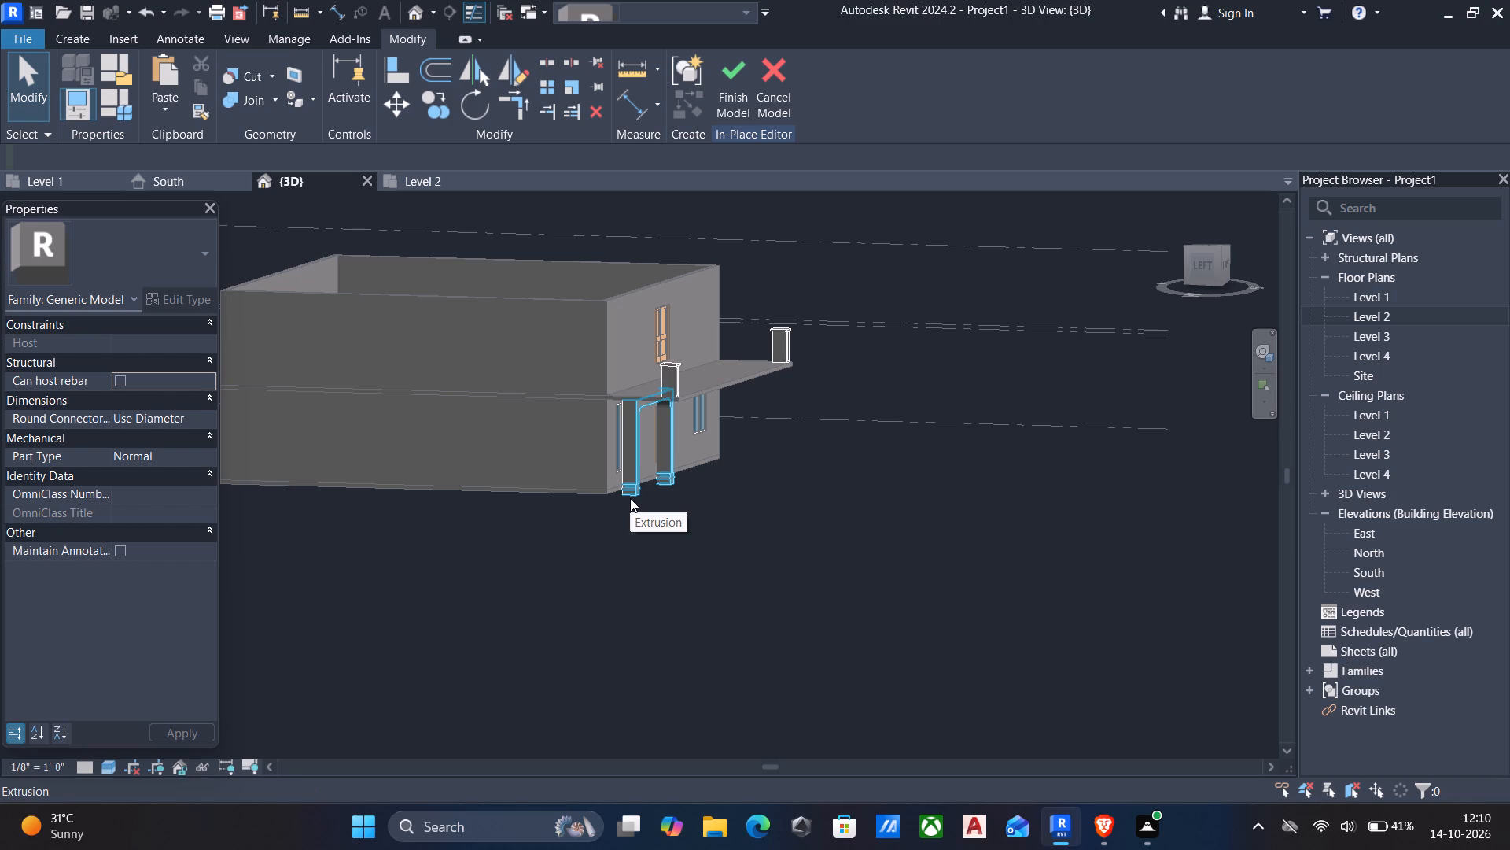
{"action": "scroll", "coordinate": [670, 449], "scroll_direction": "up", "scroll_amount": 5}
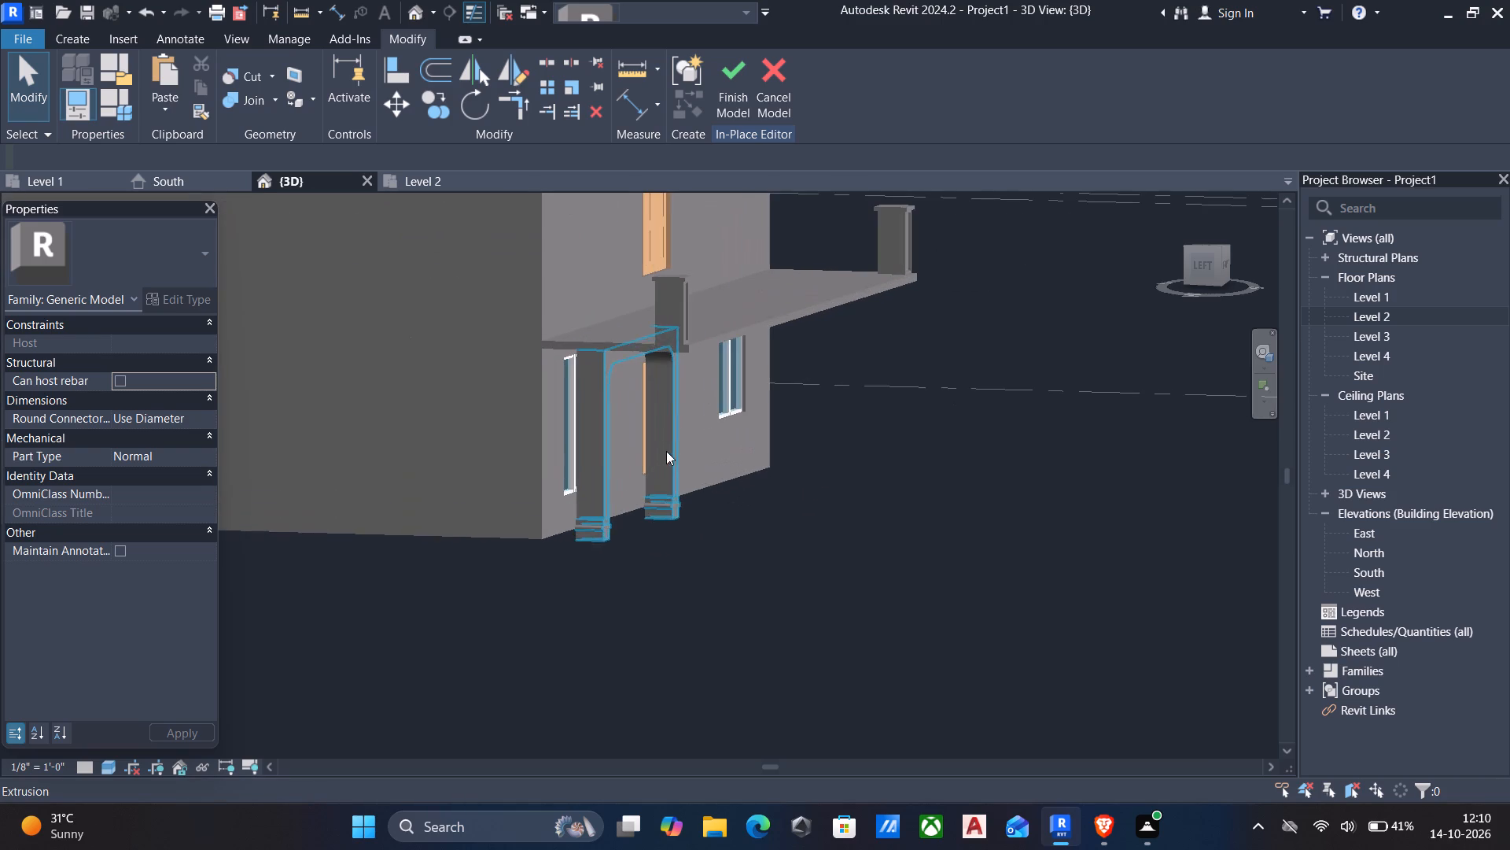
{"action": "left_click", "coordinate": [604, 419]}
{"action": "middle_click_drag", "start_coordinate": [656, 441], "coordinate": [668, 428], "text": "shift"}
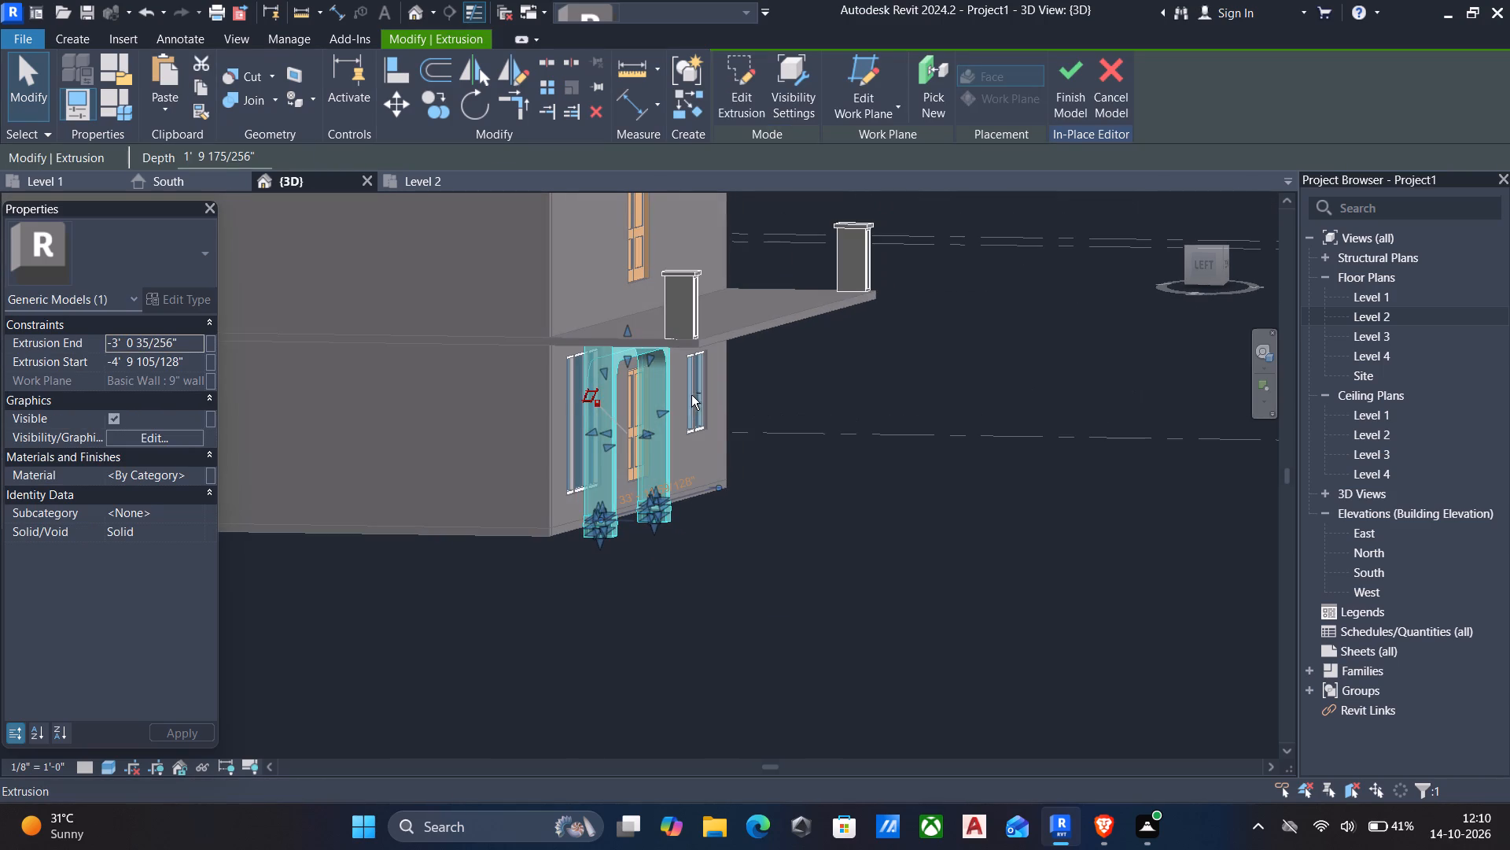
{"action": "scroll", "coordinate": [692, 399], "scroll_direction": "down", "scroll_amount": 1}
{"action": "middle_click_drag", "start_coordinate": [694, 423], "coordinate": [738, 375], "text": "shift"}
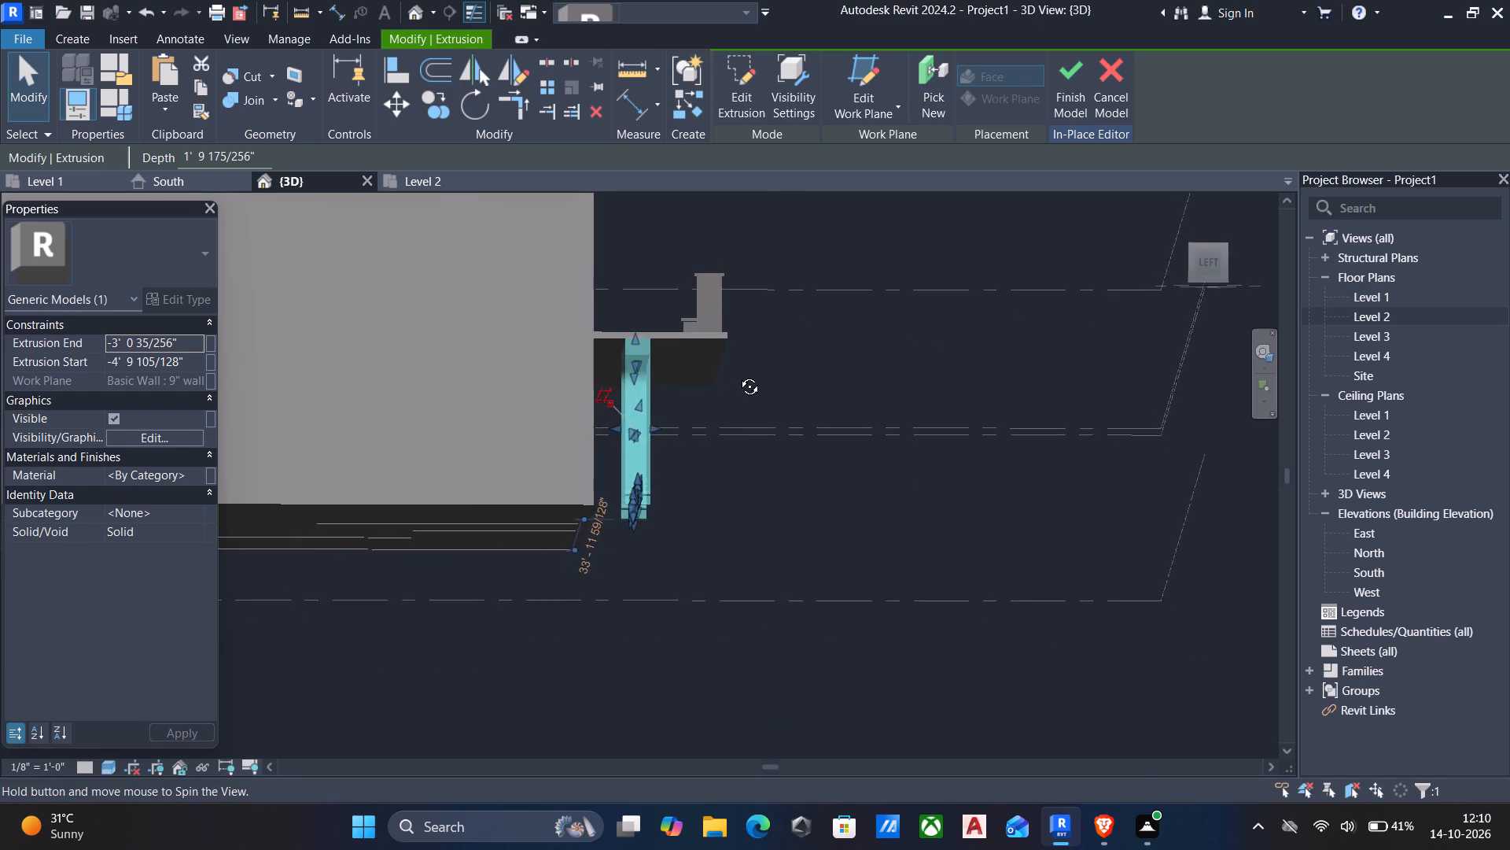
{"action": "middle_click_drag", "start_coordinate": [738, 375], "coordinate": [738, 376], "text": "shift"}
{"action": "middle_click_drag", "start_coordinate": [705, 432], "coordinate": [679, 442], "text": "shift"}
{"action": "middle_click_drag", "start_coordinate": [691, 438], "coordinate": [715, 446], "text": "shift"}
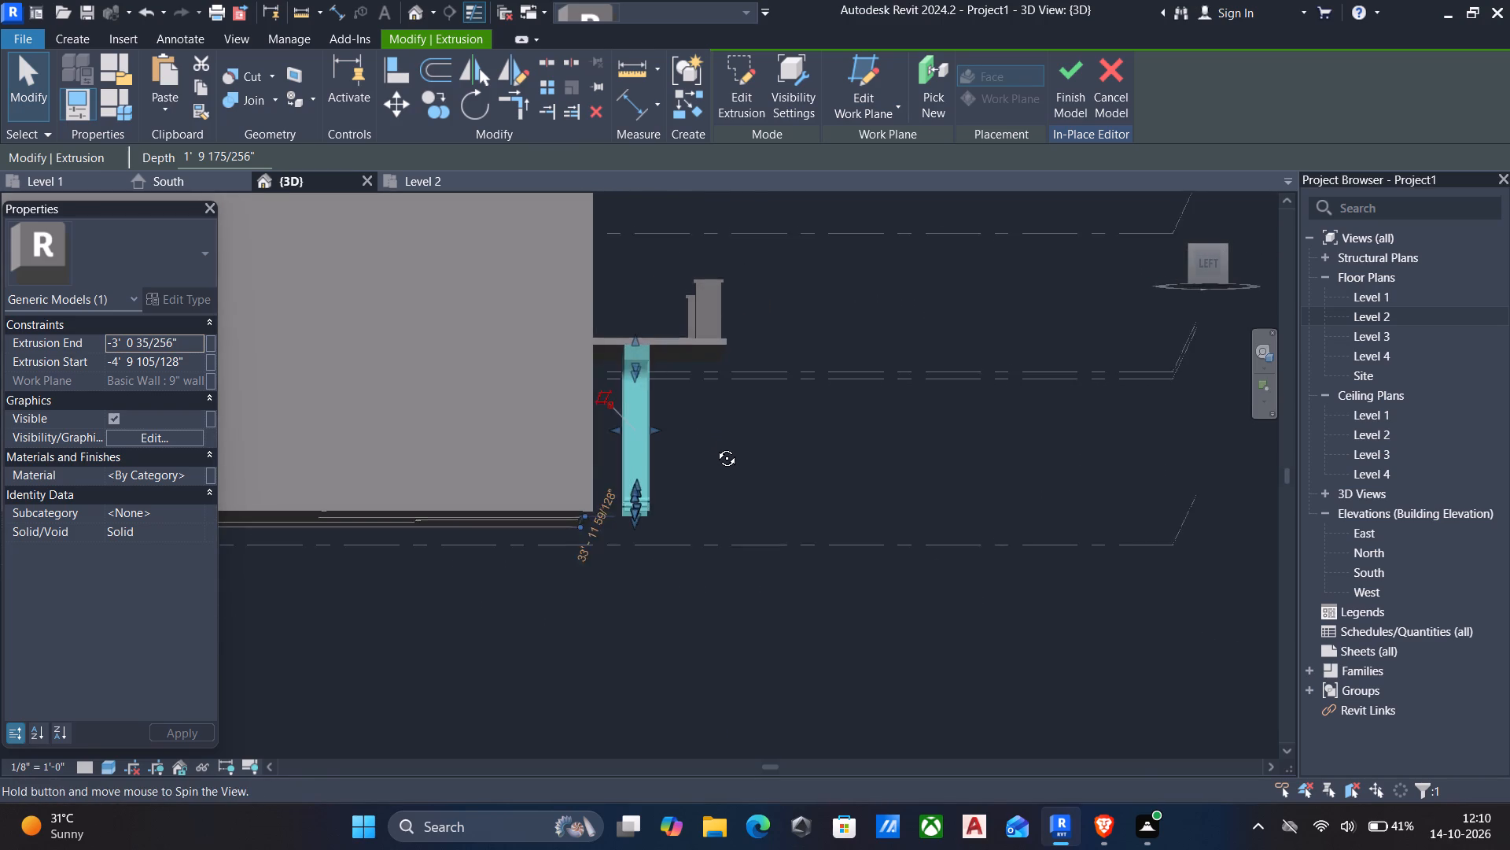
{"action": "middle_click_drag", "start_coordinate": [715, 446], "coordinate": [713, 453], "text": "shift"}
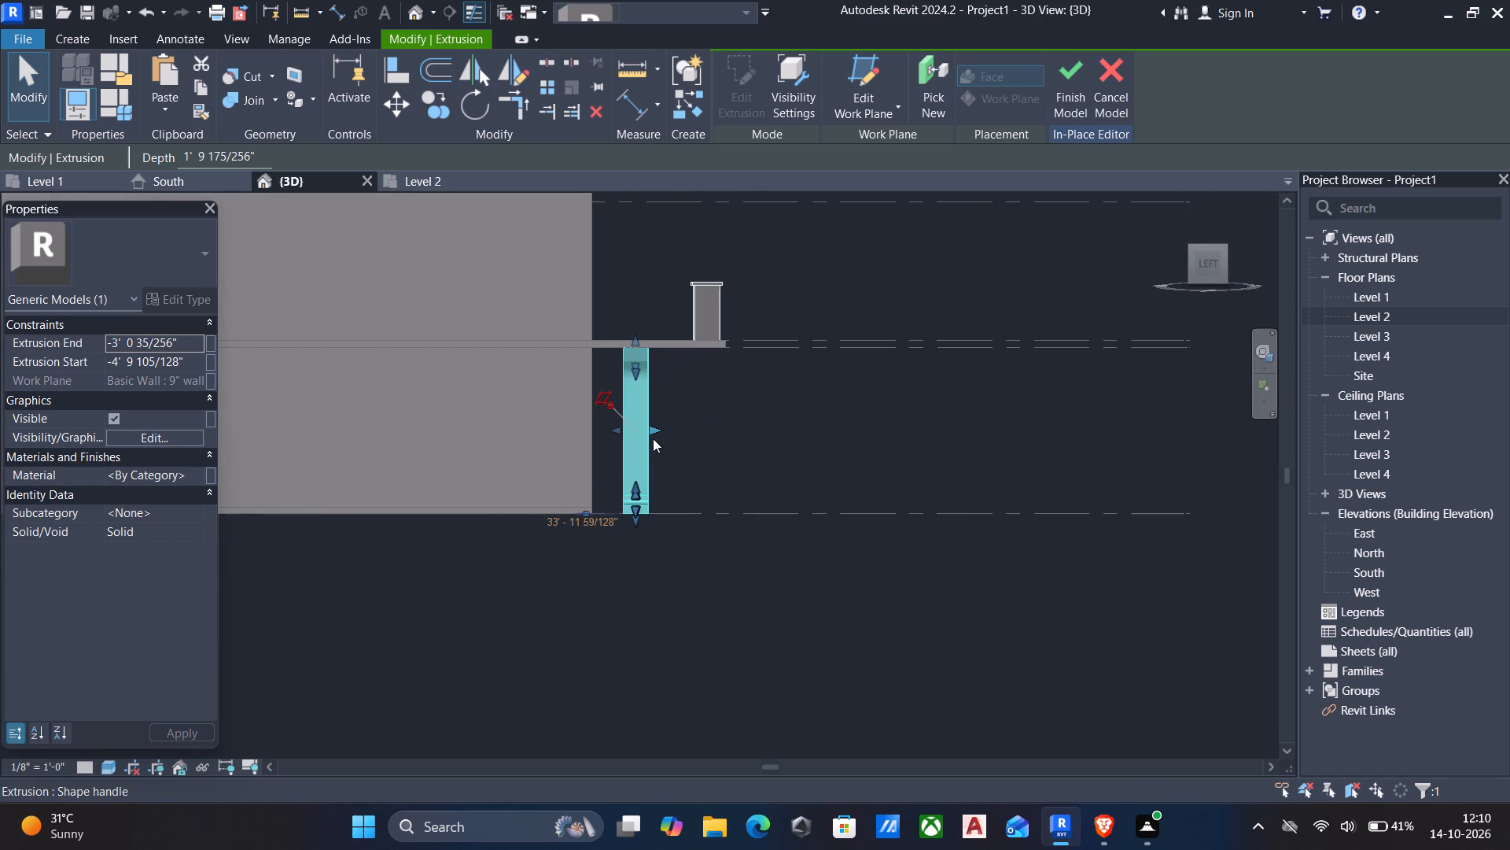
{"action": "left_click_drag", "start_coordinate": [653, 430], "coordinate": [695, 423]}
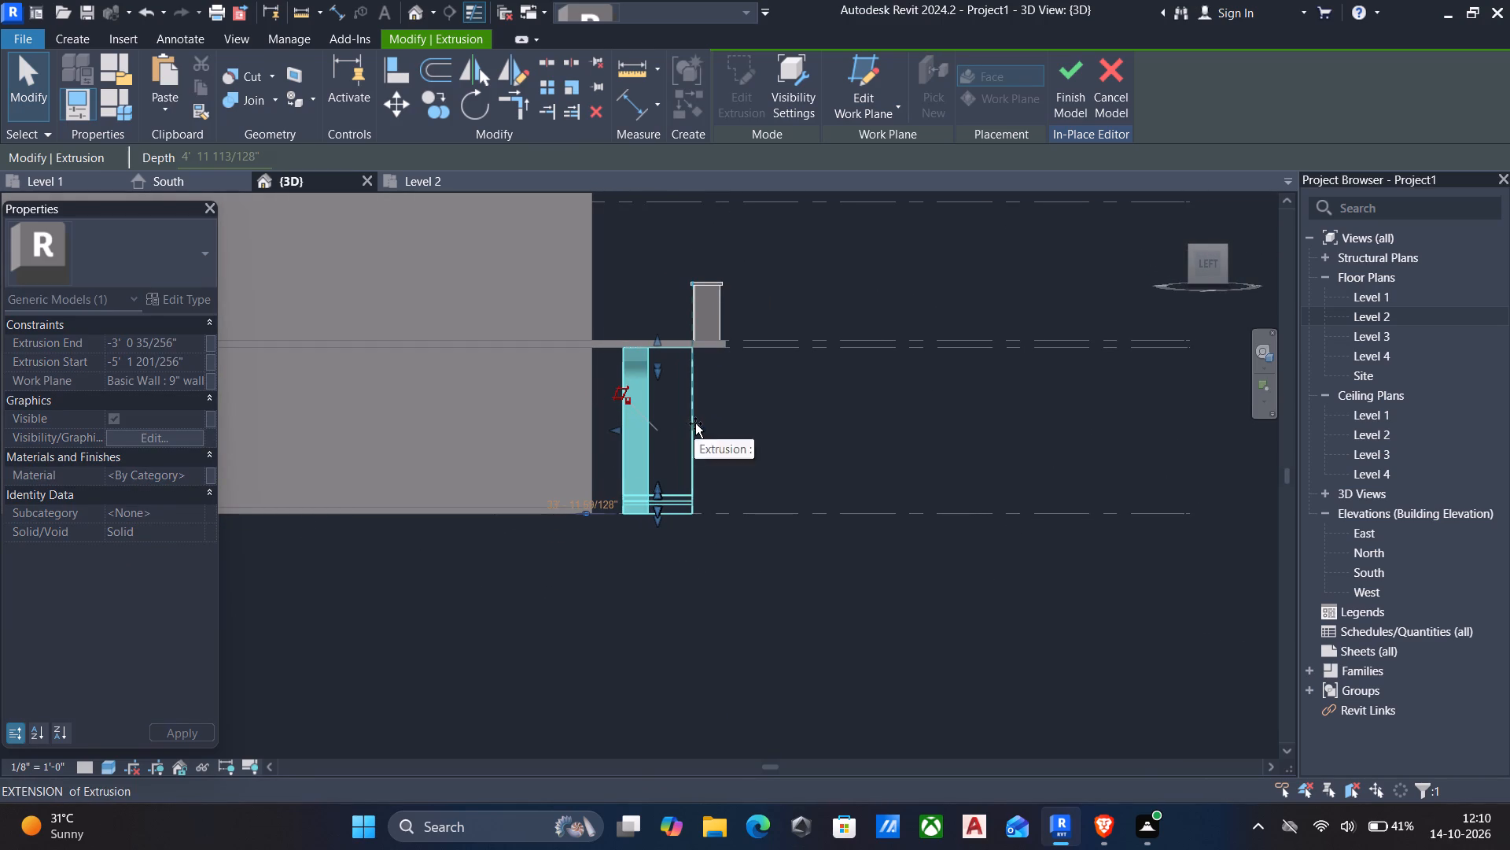
{"action": "left_click_drag", "start_coordinate": [695, 423], "coordinate": [702, 423]}
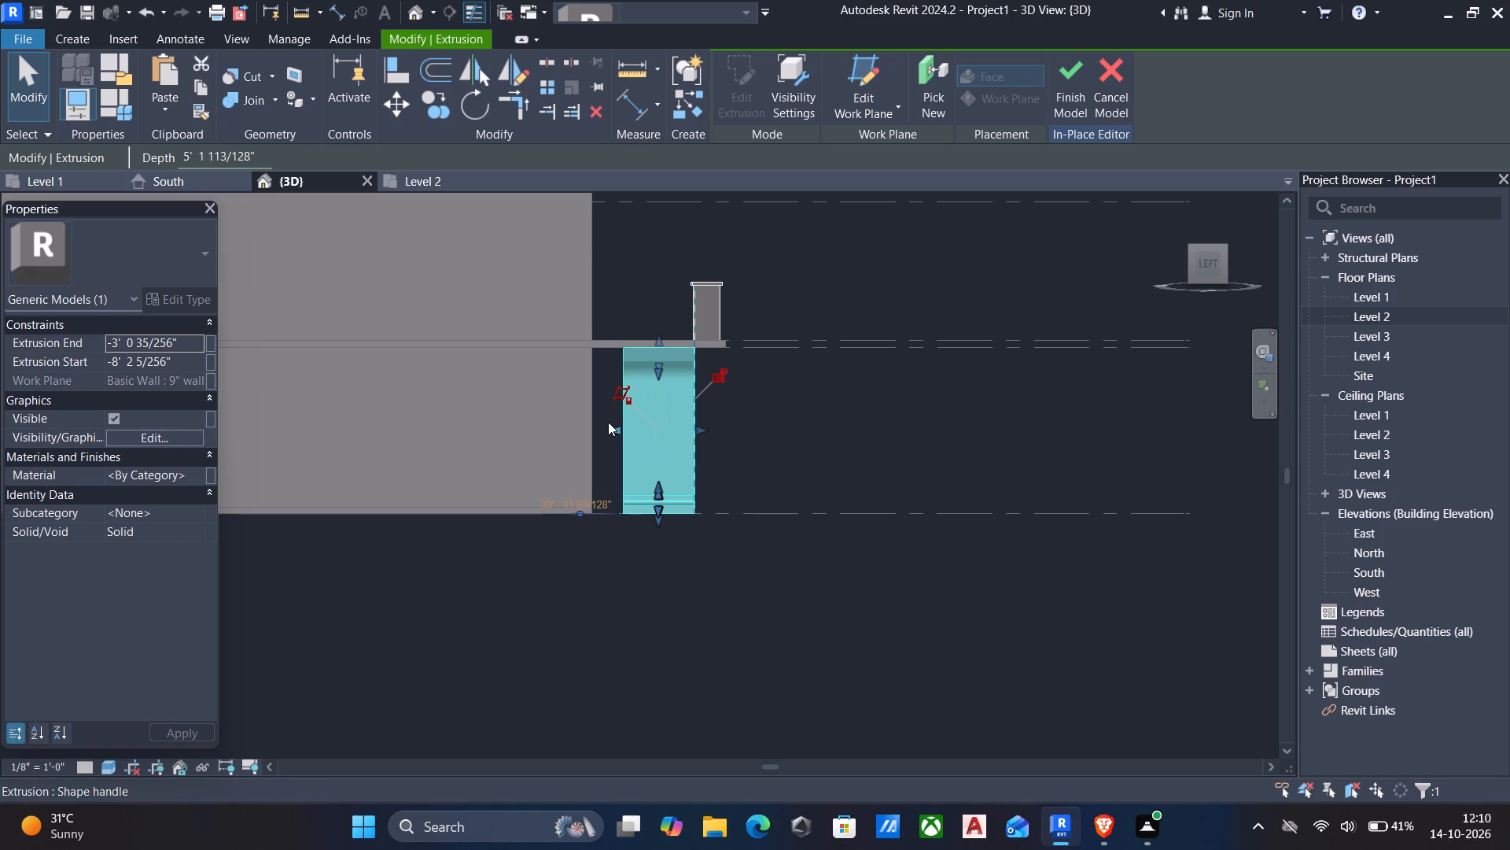
Pull the window frame extrusion's back face forward, away from the wall, to an Extrusion End of -6' 4 201/256".
{"action": "left_click_drag", "start_coordinate": [616, 423], "coordinate": [657, 427]}
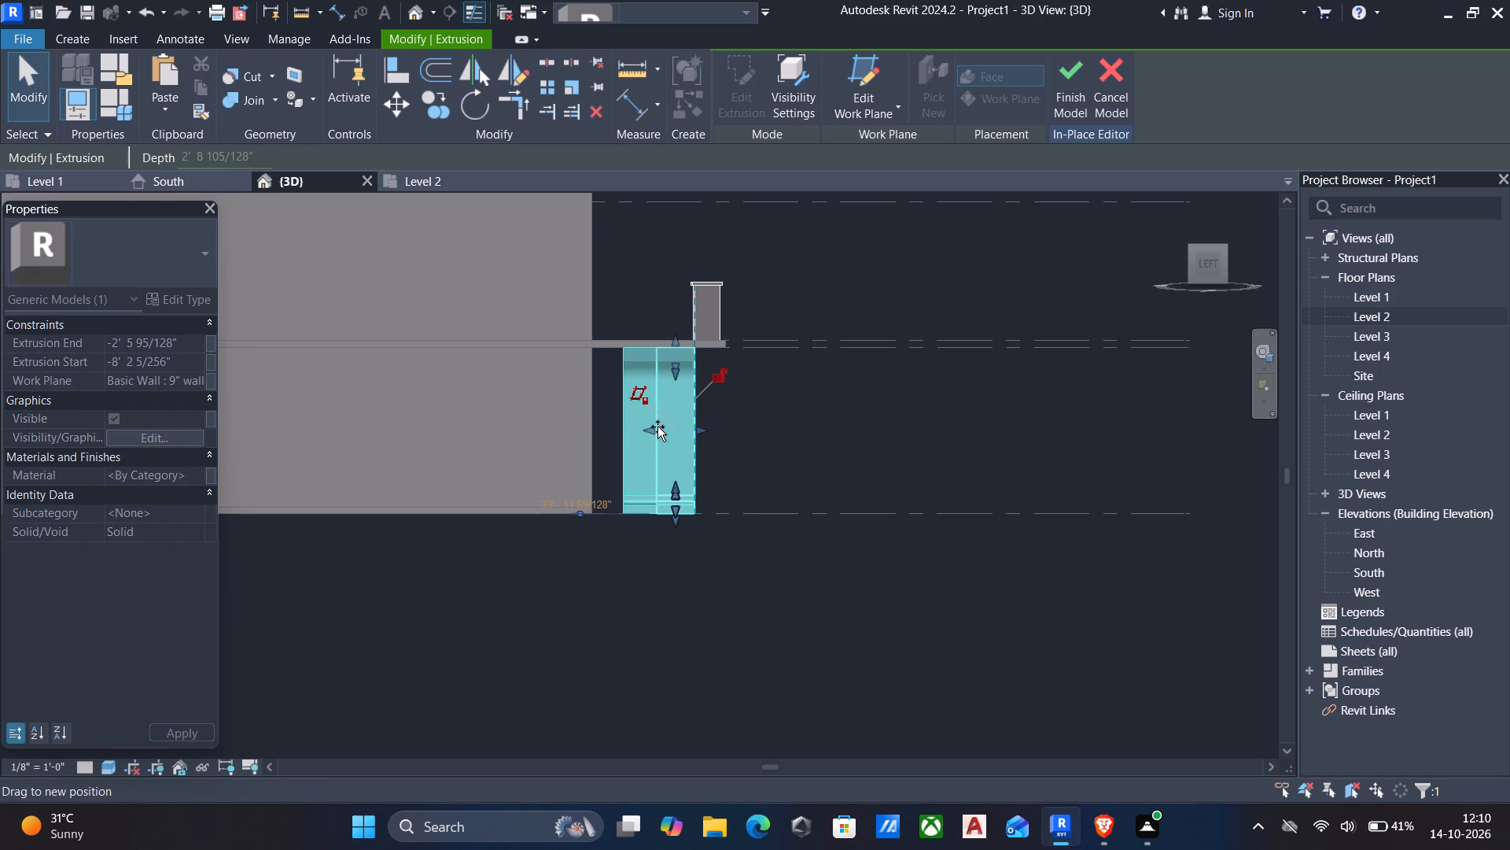
{"action": "left_click_drag", "start_coordinate": [657, 427], "coordinate": [659, 427]}
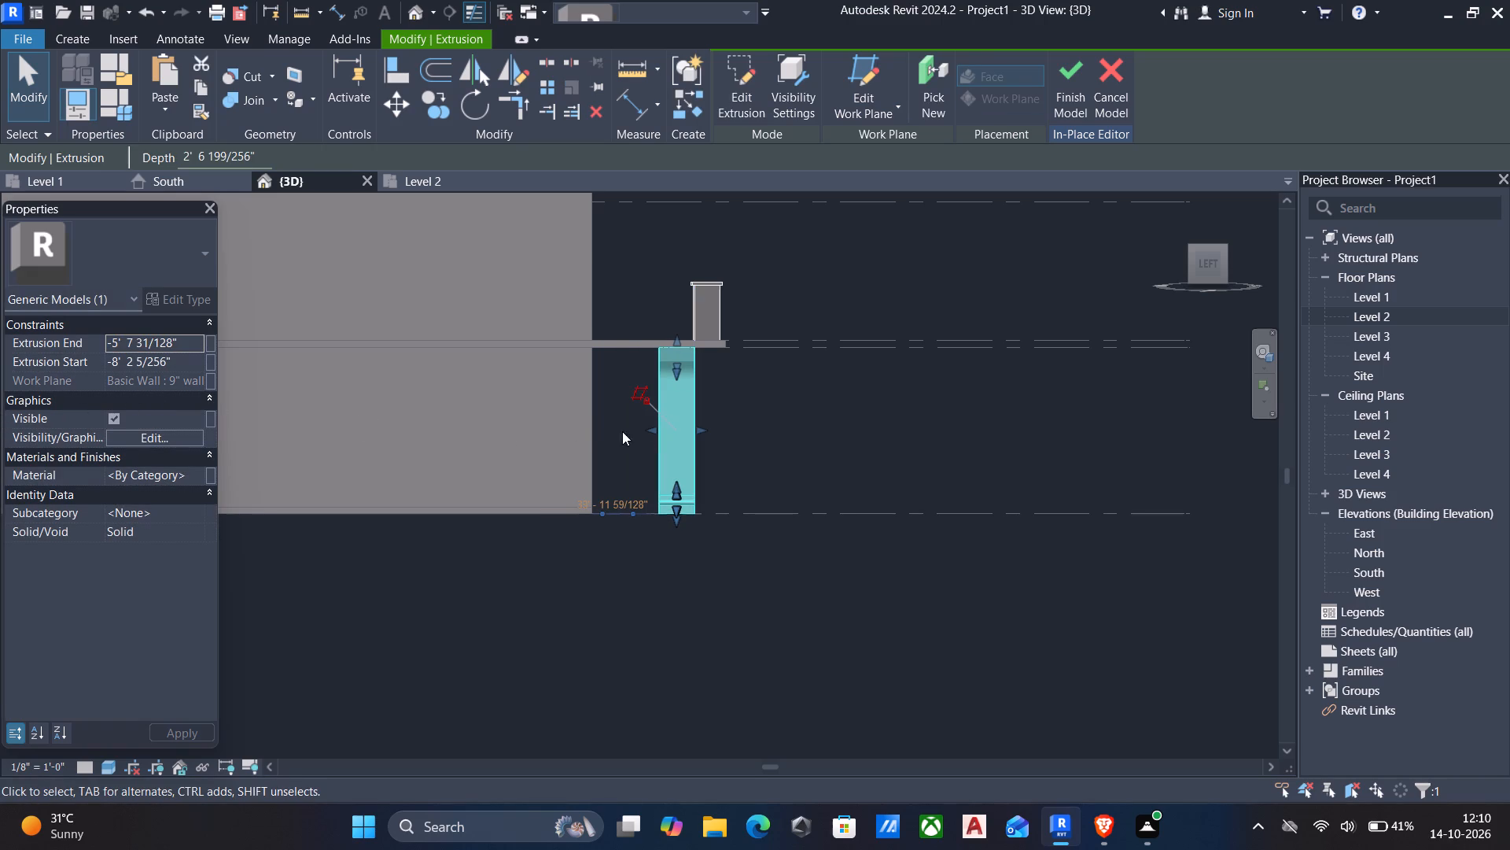
{"action": "left_click_drag", "start_coordinate": [653, 432], "coordinate": [669, 428]}
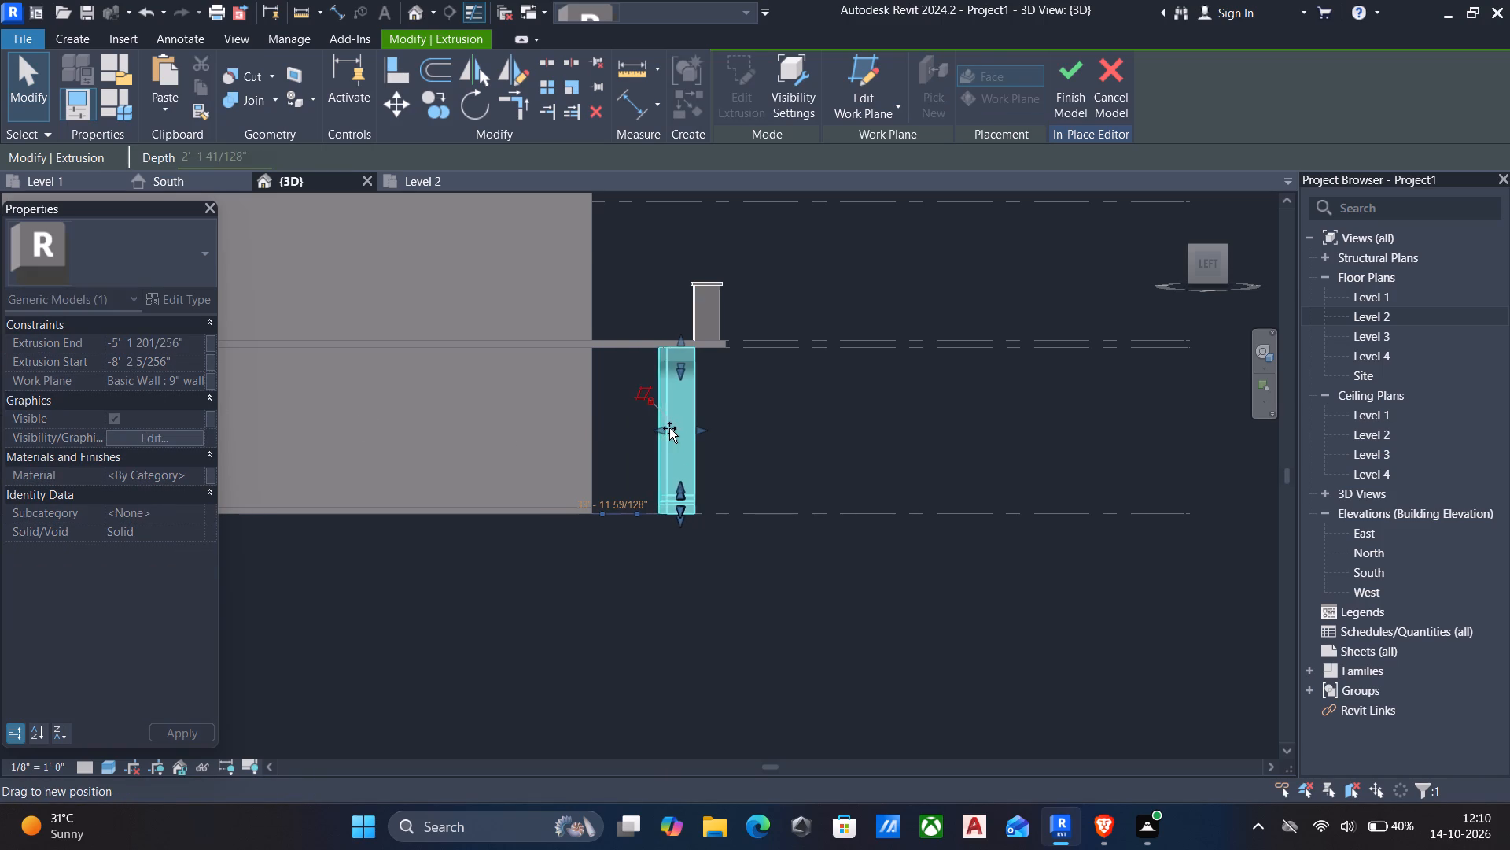
{"action": "left_click_drag", "start_coordinate": [669, 428], "coordinate": [670, 428]}
{"action": "key", "text": "Escape"}
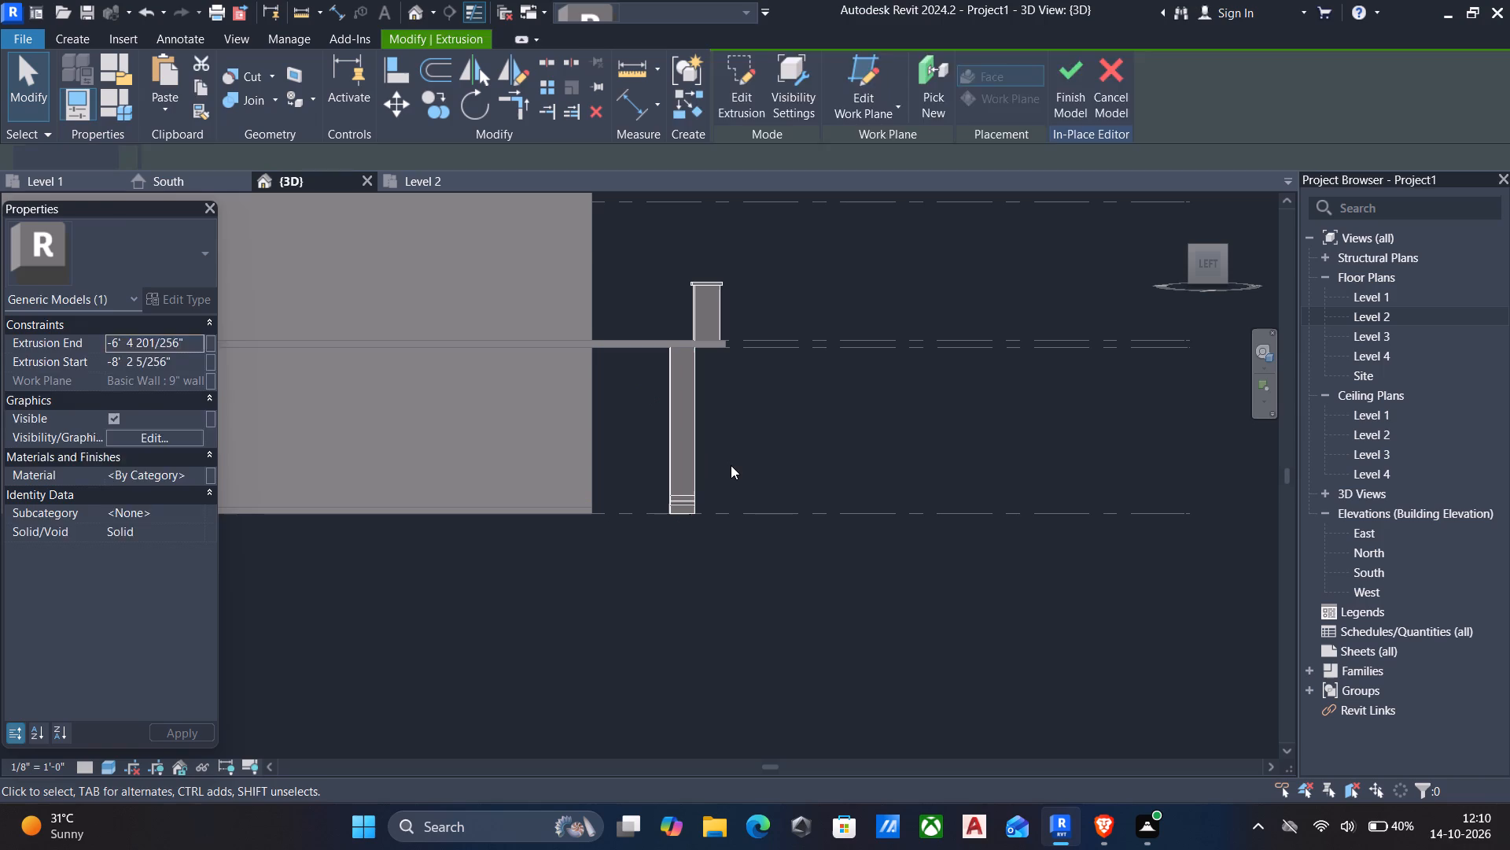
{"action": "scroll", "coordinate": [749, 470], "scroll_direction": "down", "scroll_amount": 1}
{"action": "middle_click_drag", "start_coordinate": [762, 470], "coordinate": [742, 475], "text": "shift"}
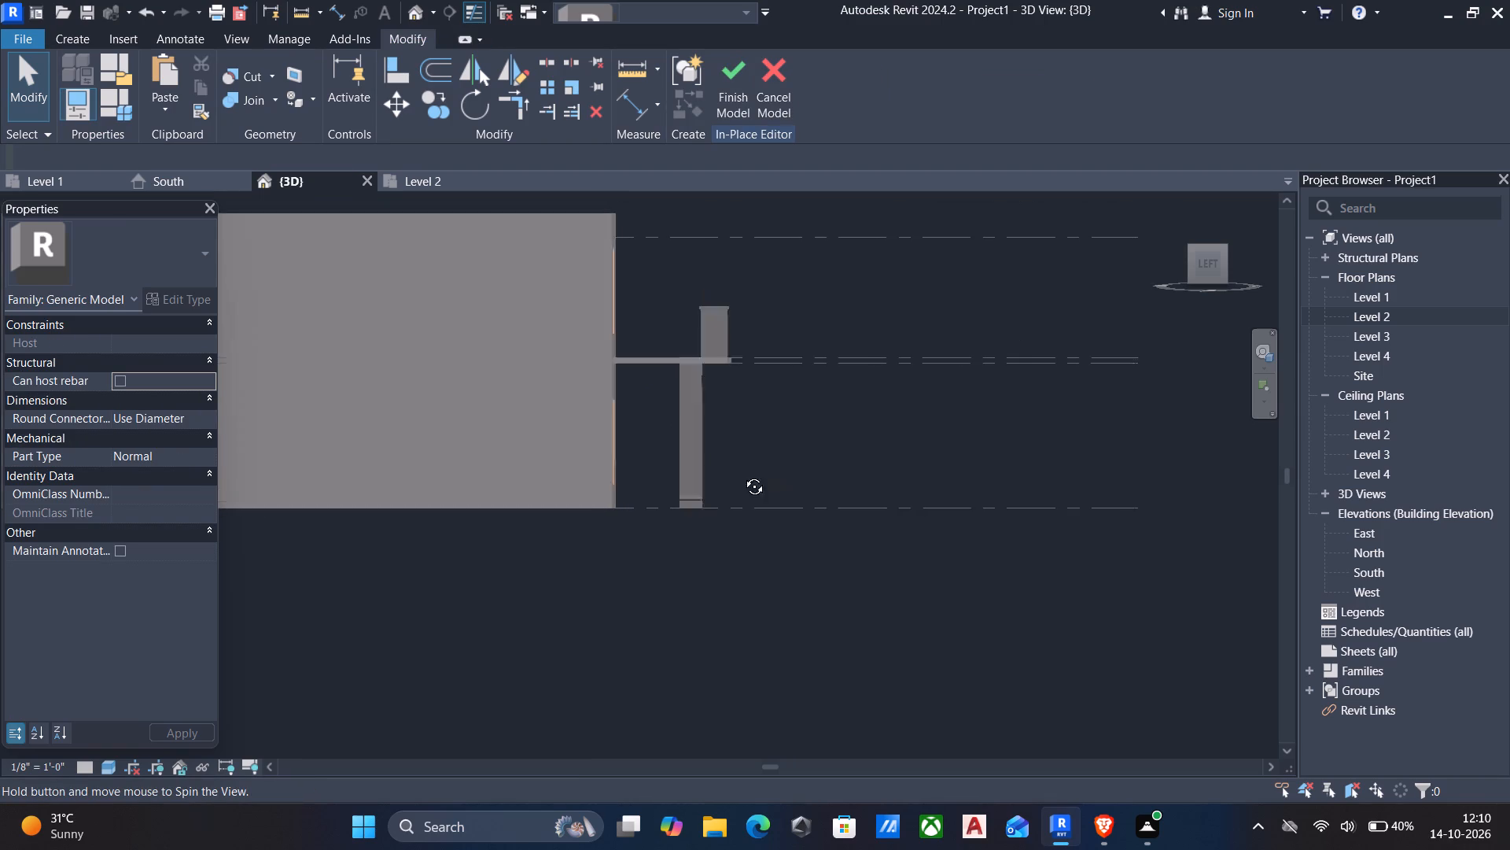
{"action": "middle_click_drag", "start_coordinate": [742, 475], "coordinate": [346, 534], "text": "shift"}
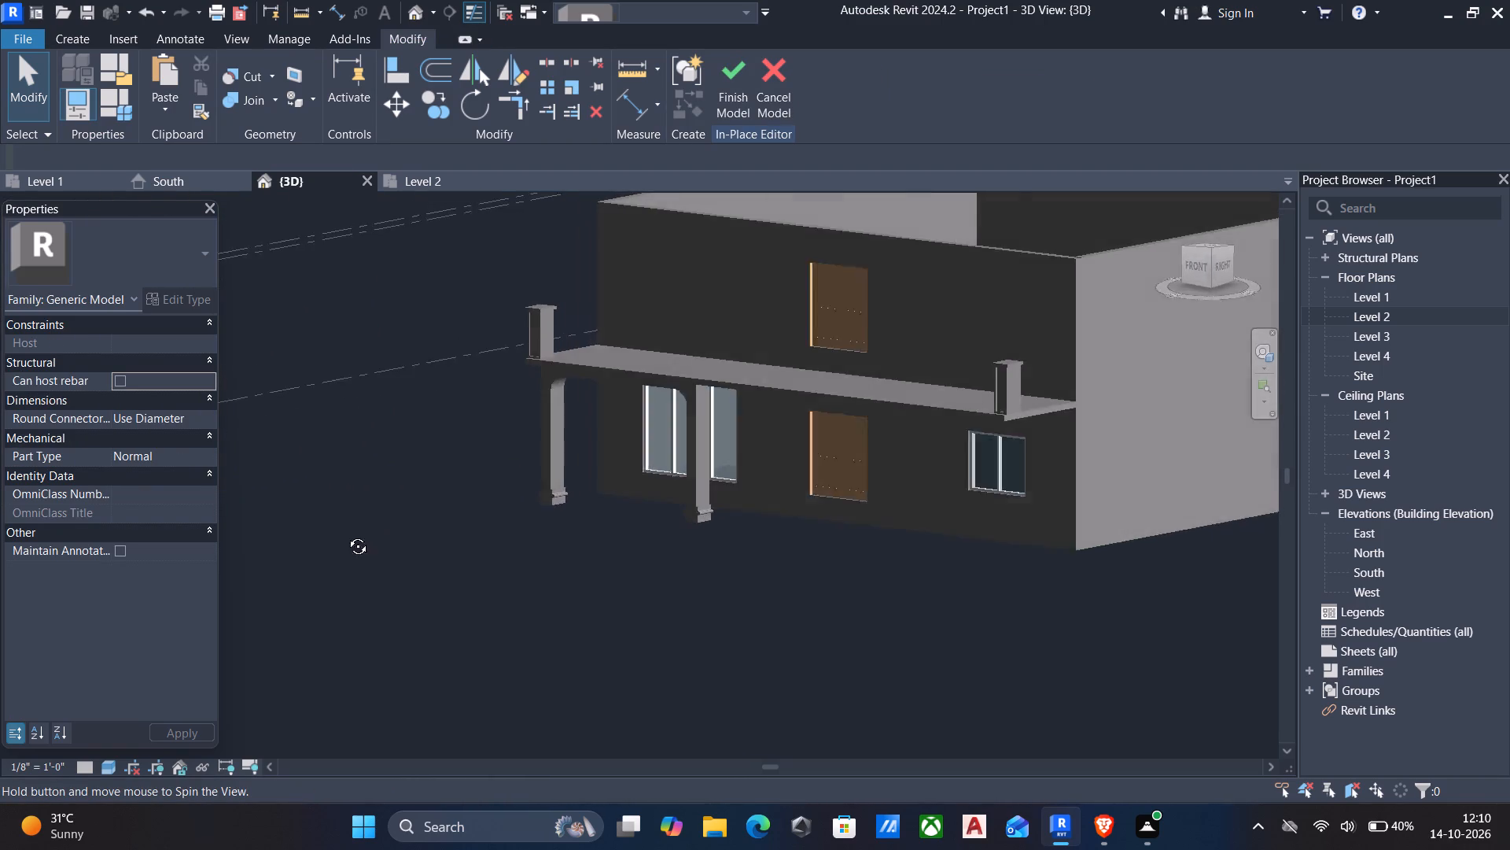
Copy the window frame extrusion from the large west window to the small east window, aligning its top outer corner with the balcony's east end.
{"action": "middle_click_drag", "start_coordinate": [346, 534], "coordinate": [223, 339], "text": "shift"}
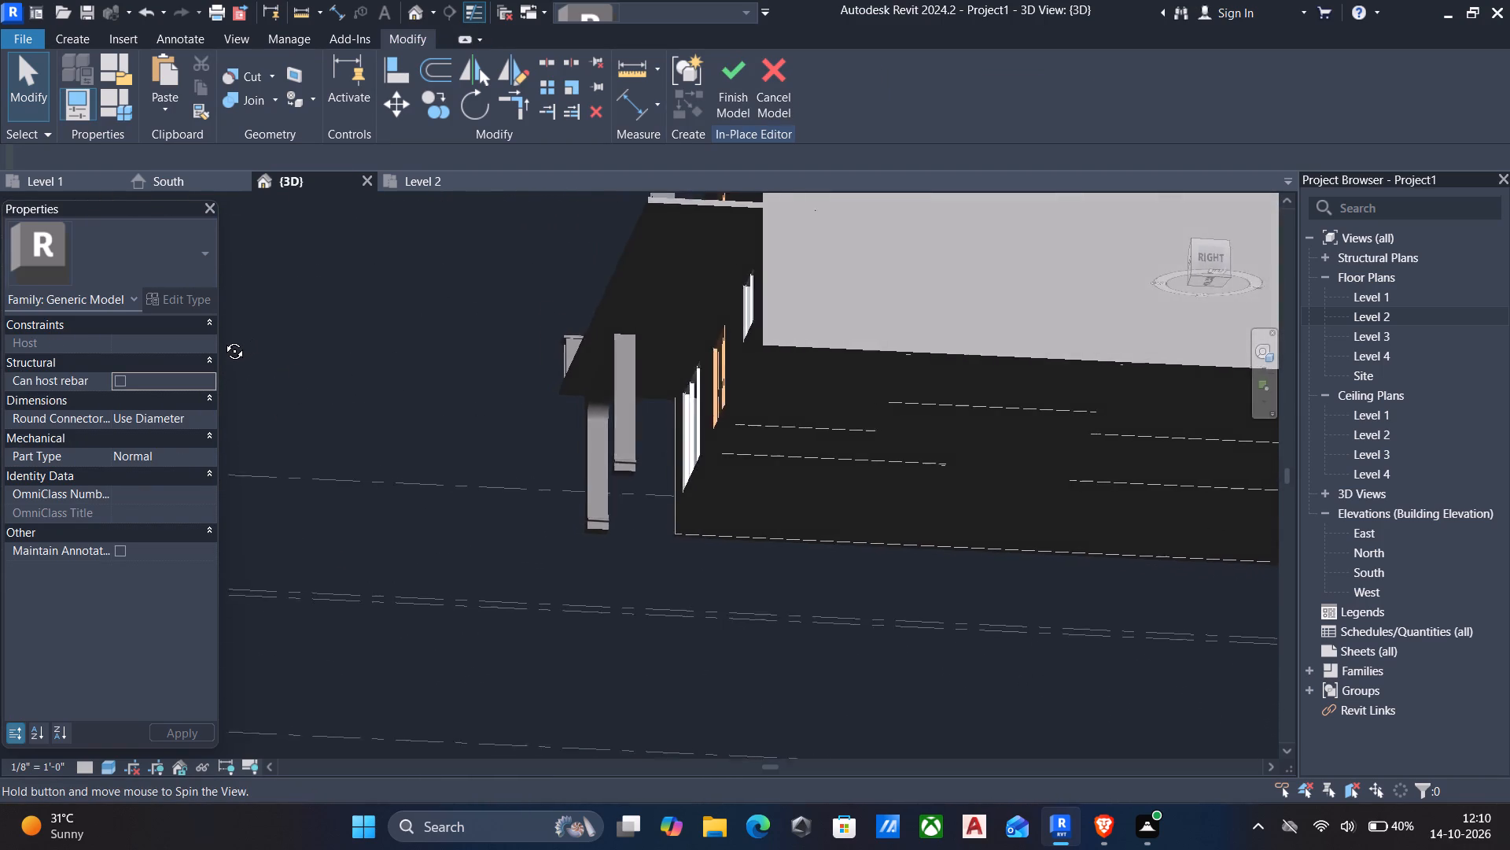
{"action": "middle_click_drag", "start_coordinate": [223, 339], "coordinate": [788, 506], "text": "shift"}
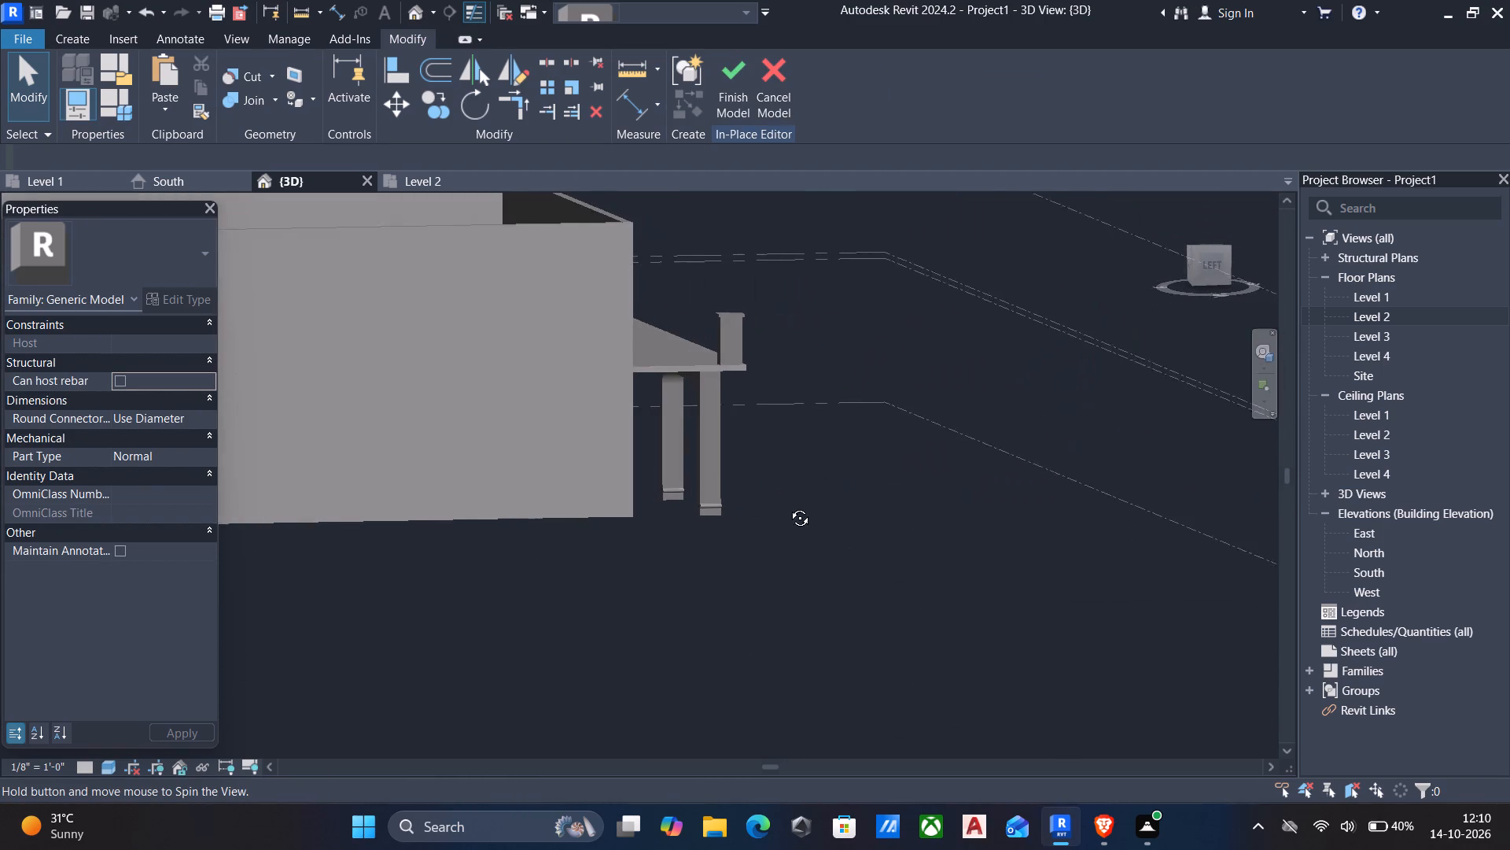
{"action": "middle_click_drag", "start_coordinate": [788, 506], "coordinate": [544, 512], "text": "shift"}
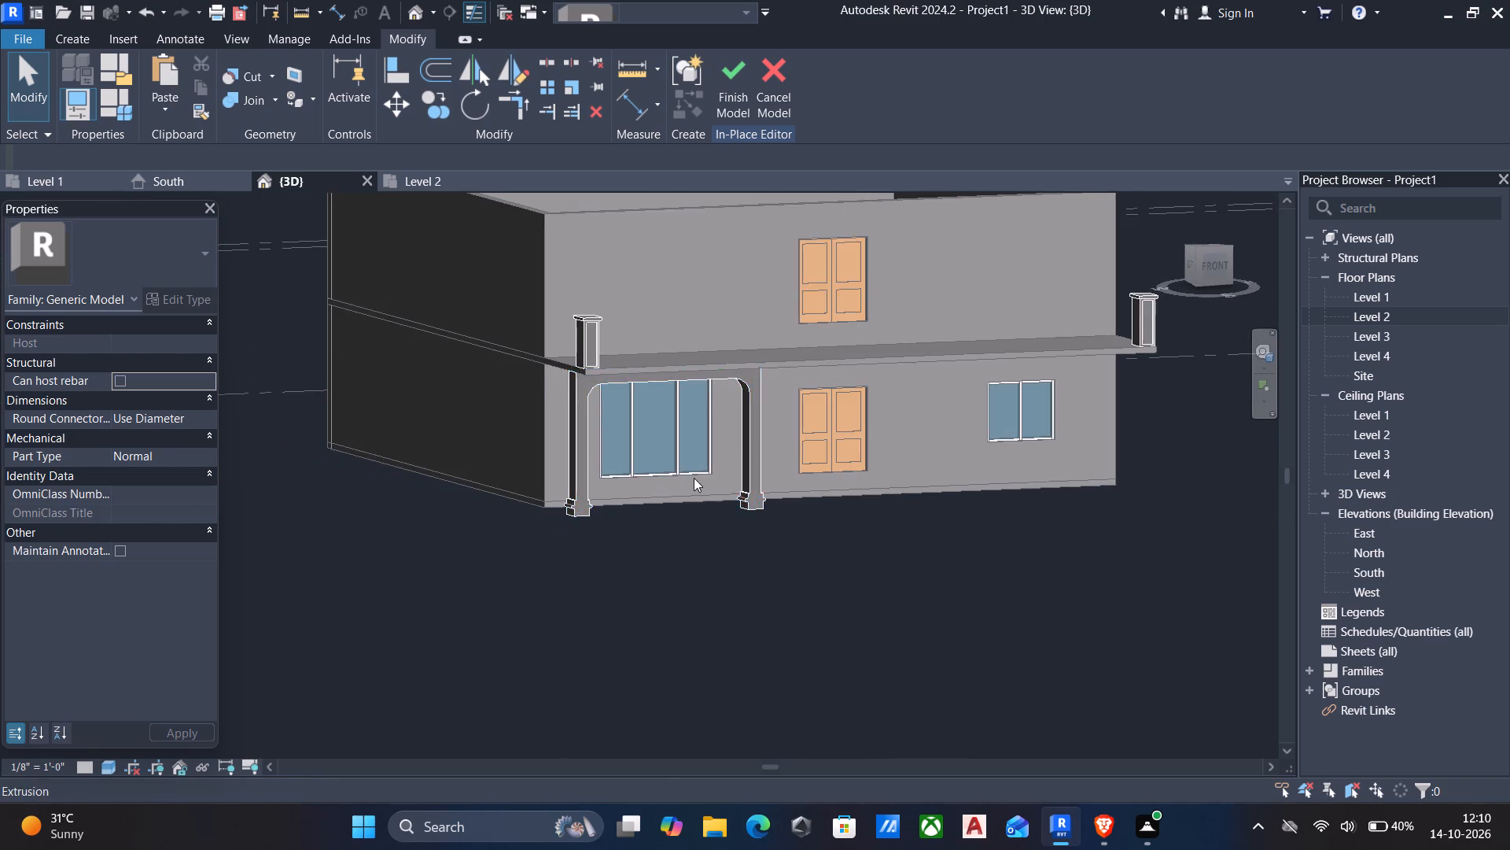
{"action": "scroll", "coordinate": [700, 482], "scroll_direction": "down", "scroll_amount": 1}
{"action": "middle_click_drag", "start_coordinate": [703, 482], "coordinate": [668, 460], "text": "shift"}
{"action": "scroll", "coordinate": [713, 445], "scroll_direction": "down", "scroll_amount": 1}
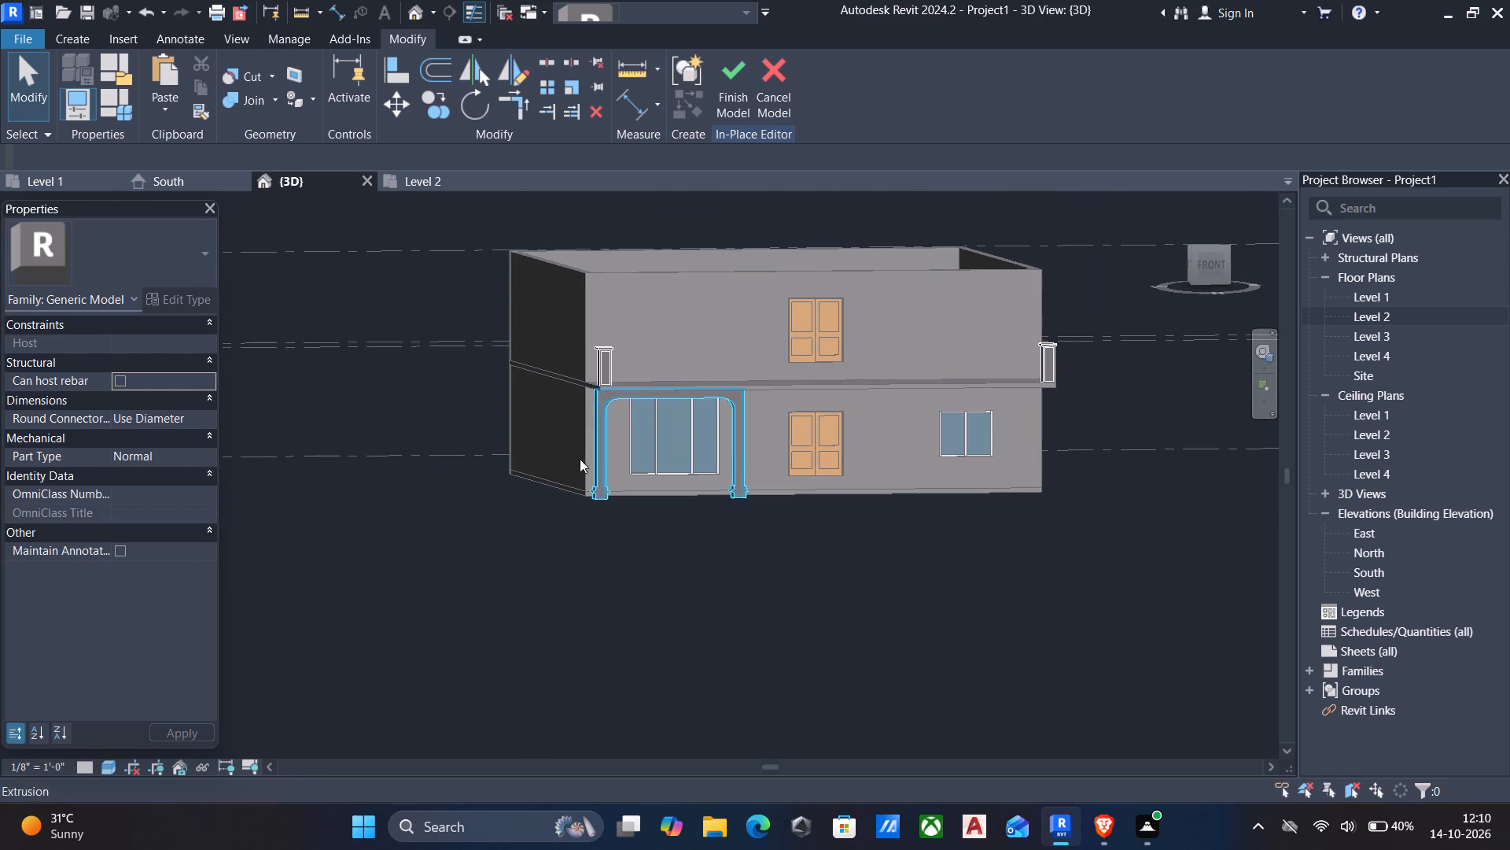
{"action": "left_click", "coordinate": [603, 435]}
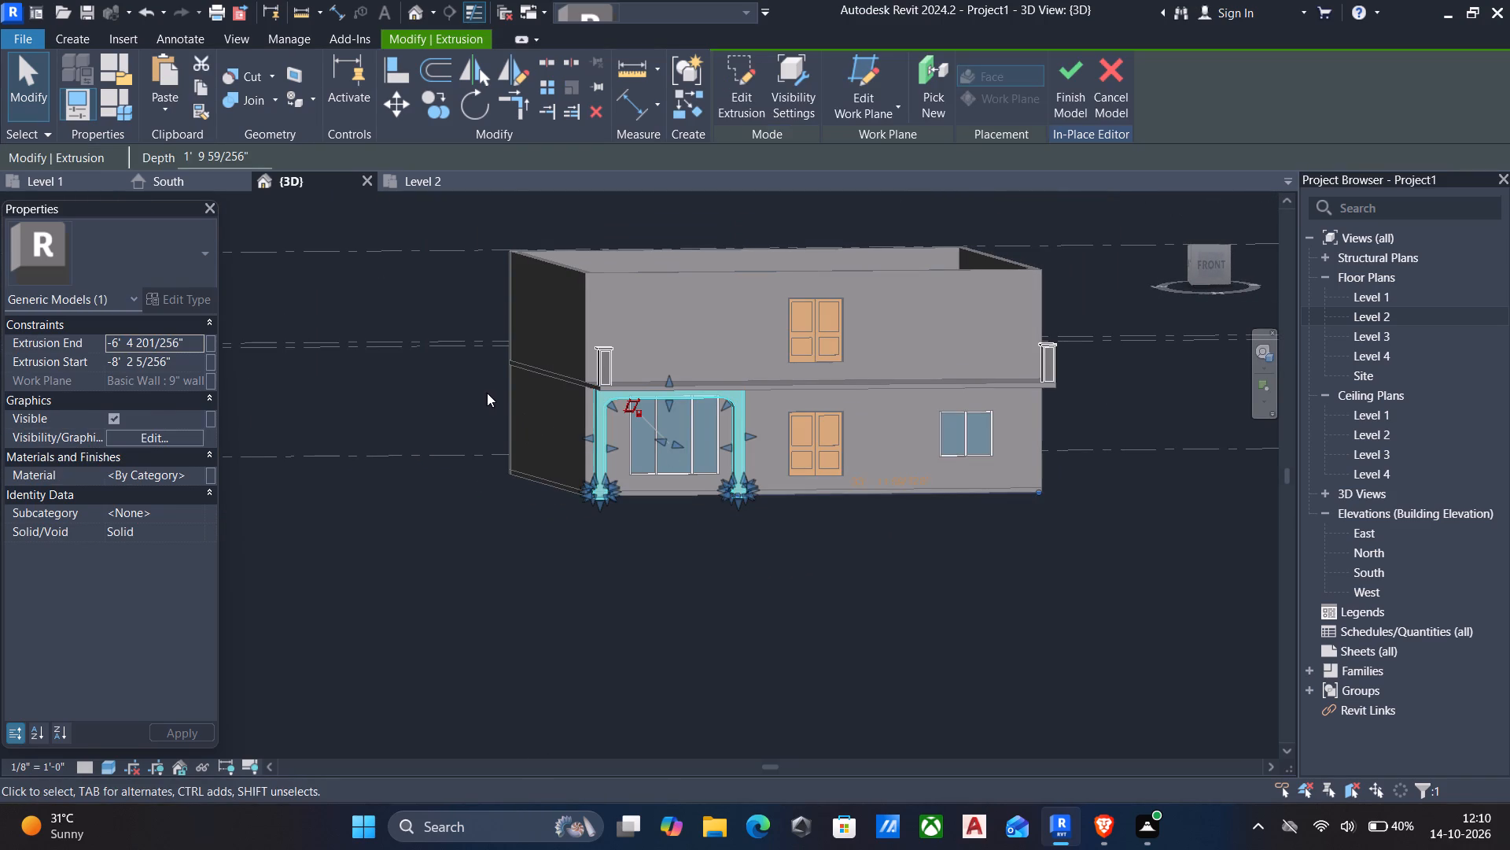
{"action": "key", "text": "c"}
{"action": "key", "text": "o"}
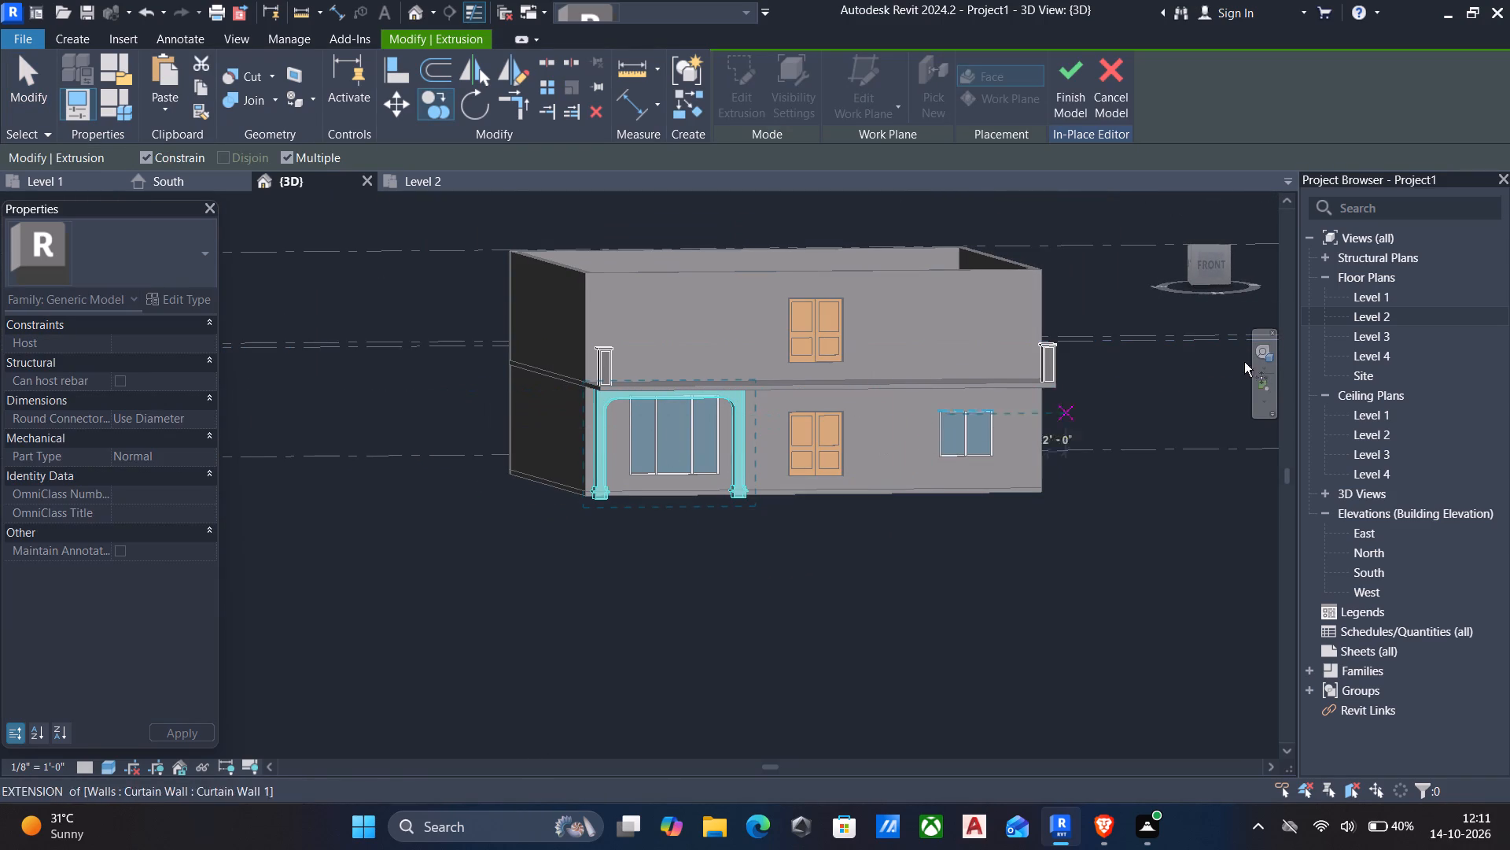
{"action": "left_click", "coordinate": [1206, 265]}
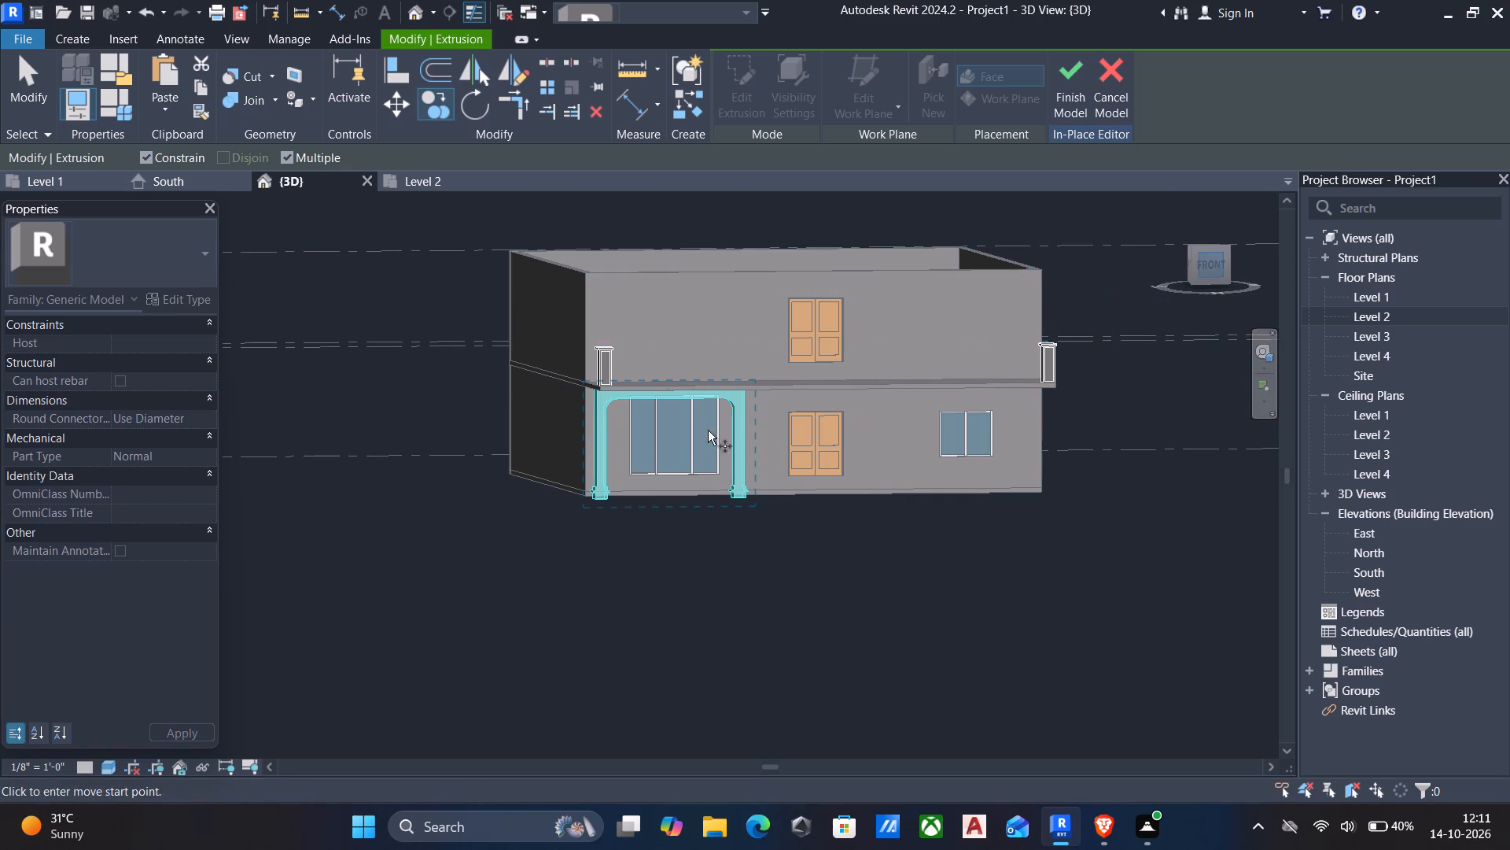
{"action": "scroll", "coordinate": [517, 522], "scroll_direction": "up", "scroll_amount": 6}
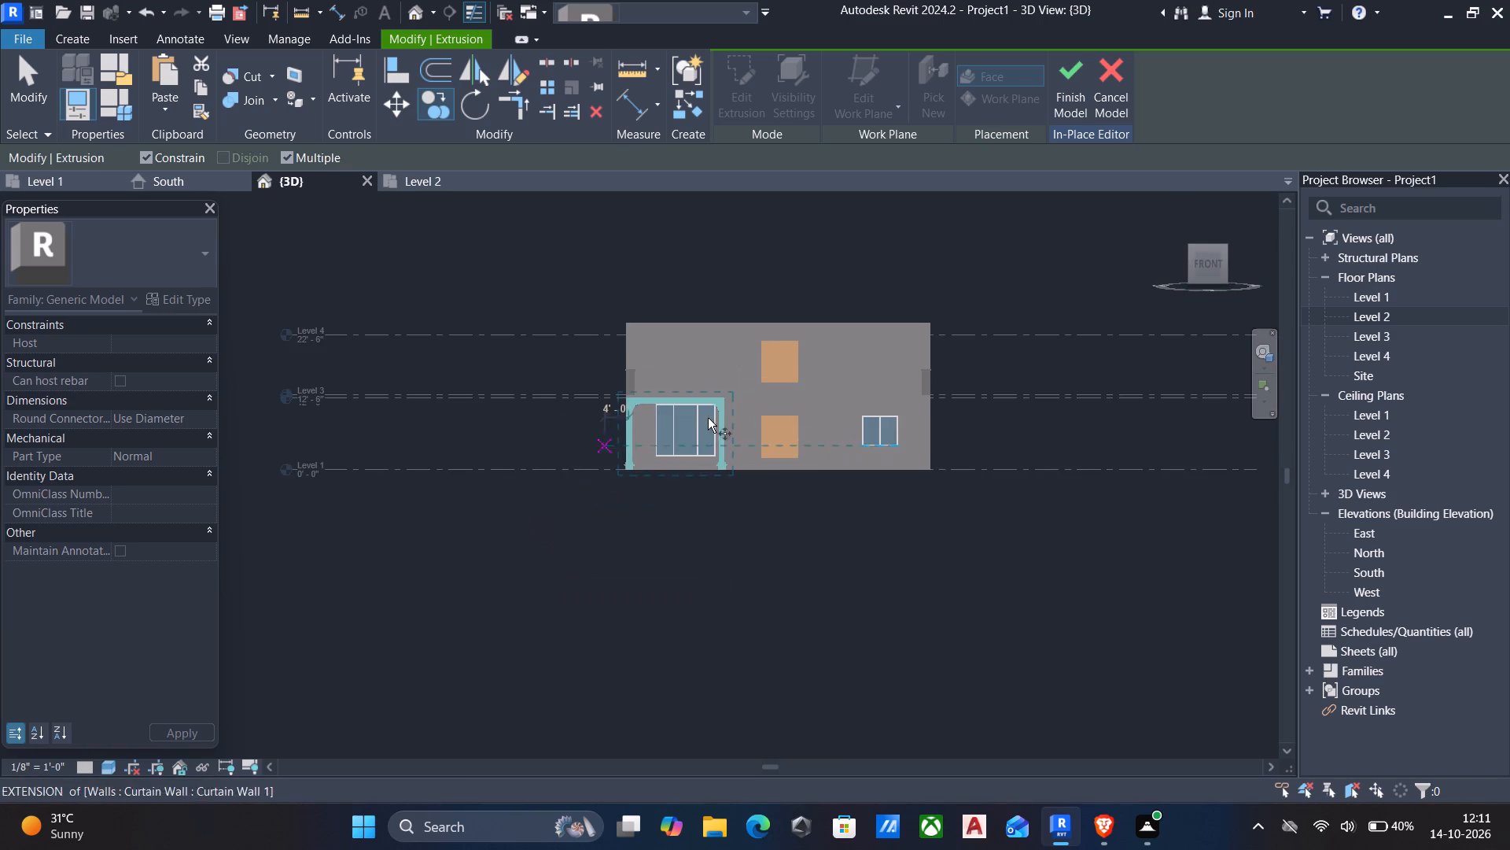
{"action": "scroll", "coordinate": [729, 408], "scroll_direction": "up", "scroll_amount": 6}
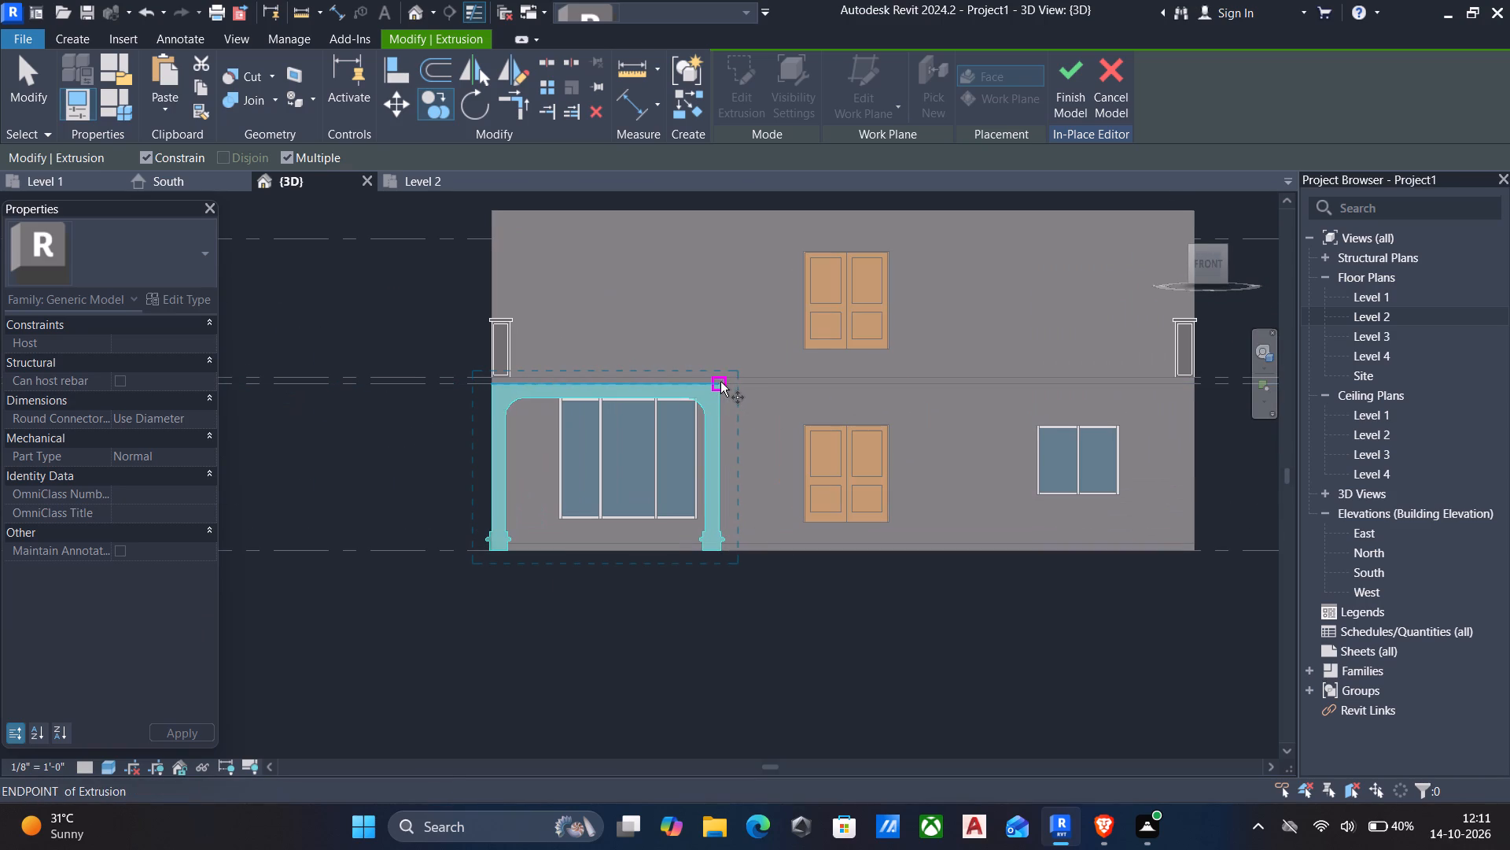
{"action": "left_click", "coordinate": [720, 385]}
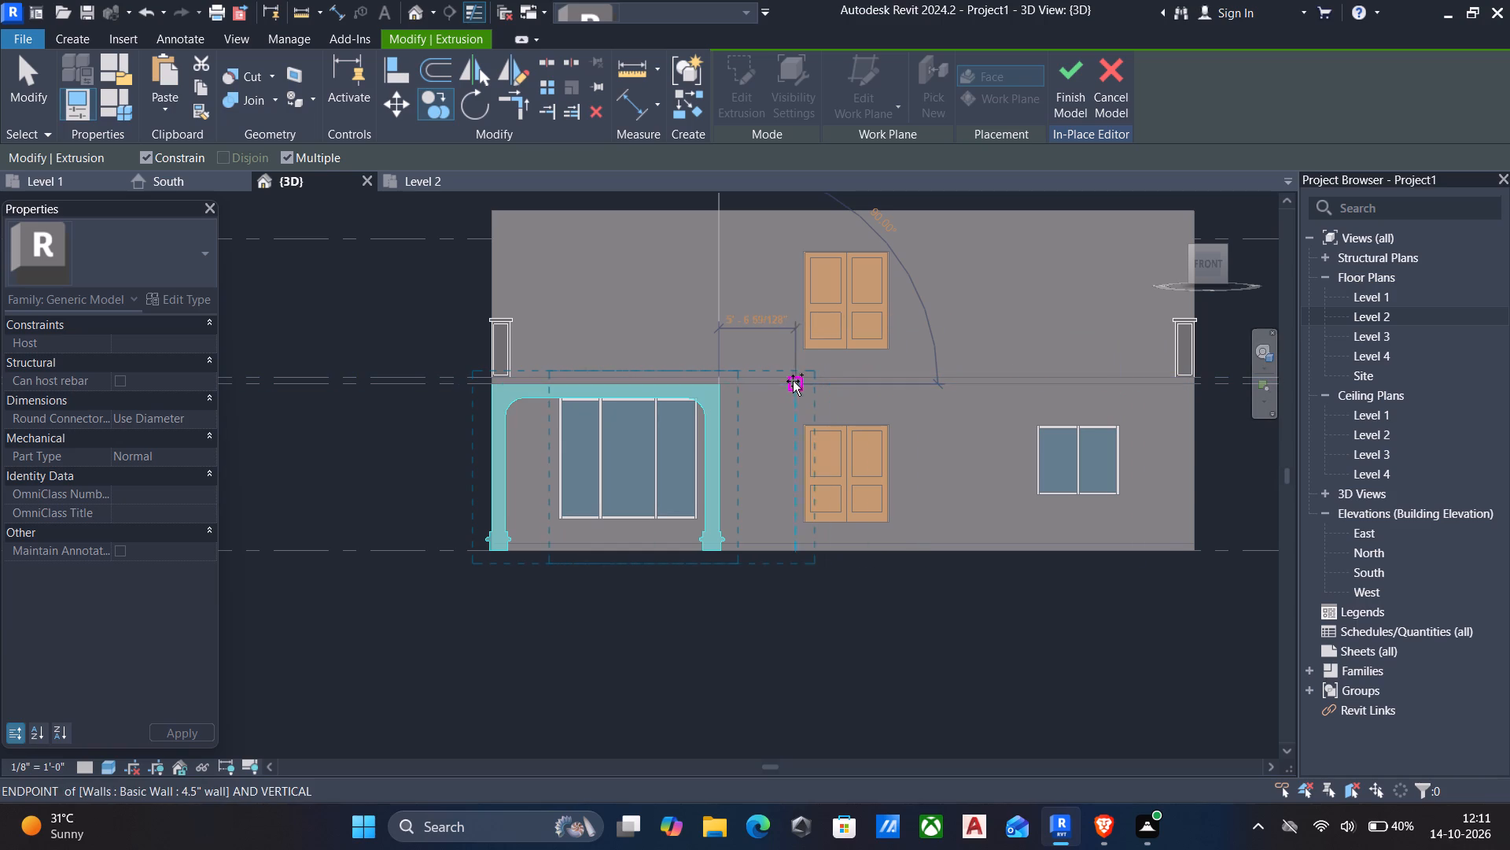
{"action": "middle_click_drag", "start_coordinate": [792, 382], "coordinate": [561, 383]}
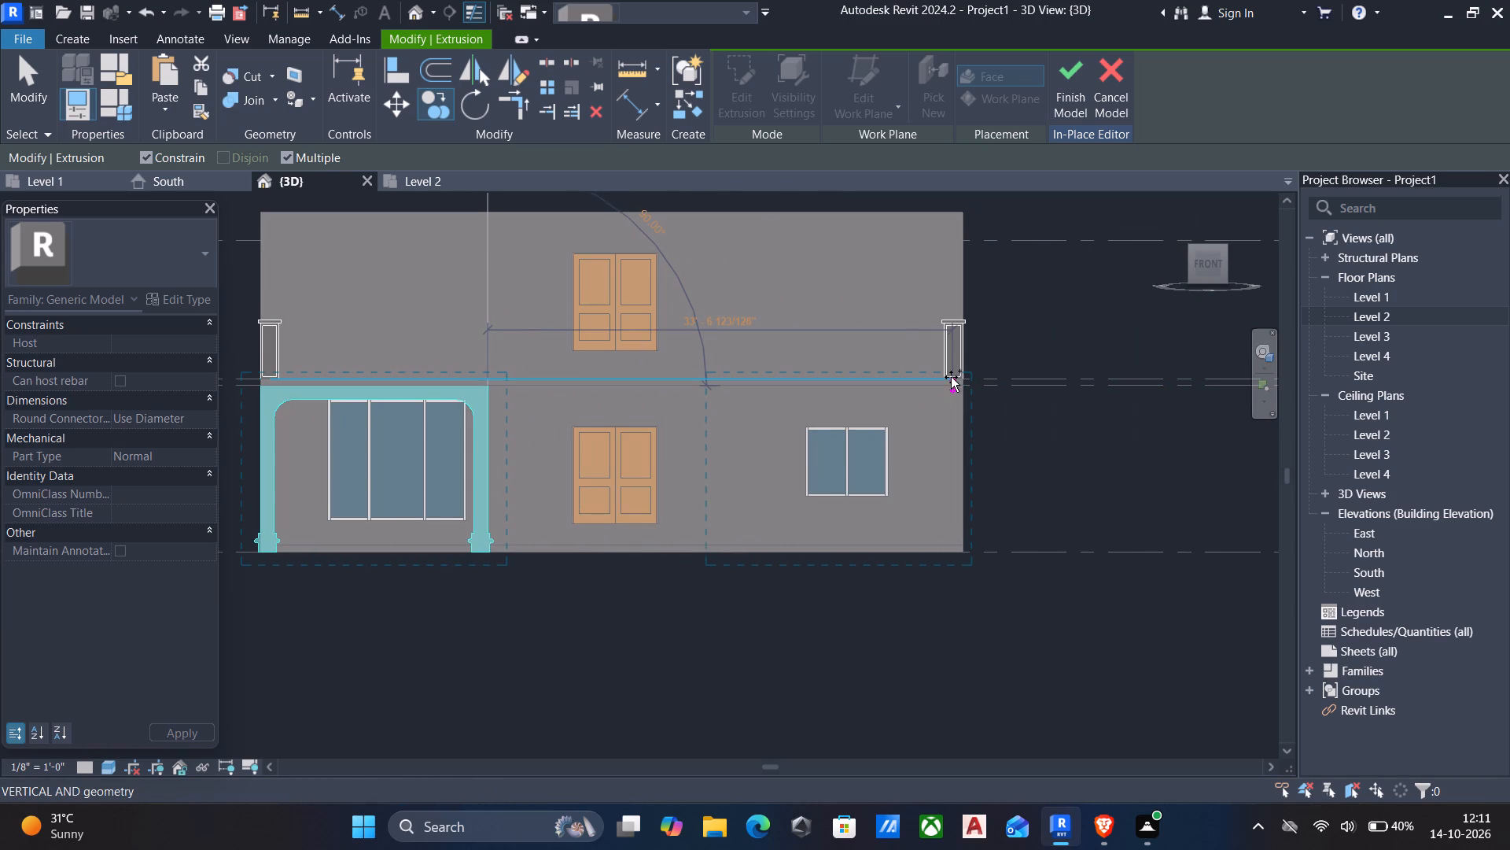
{"action": "left_click", "coordinate": [961, 378]}
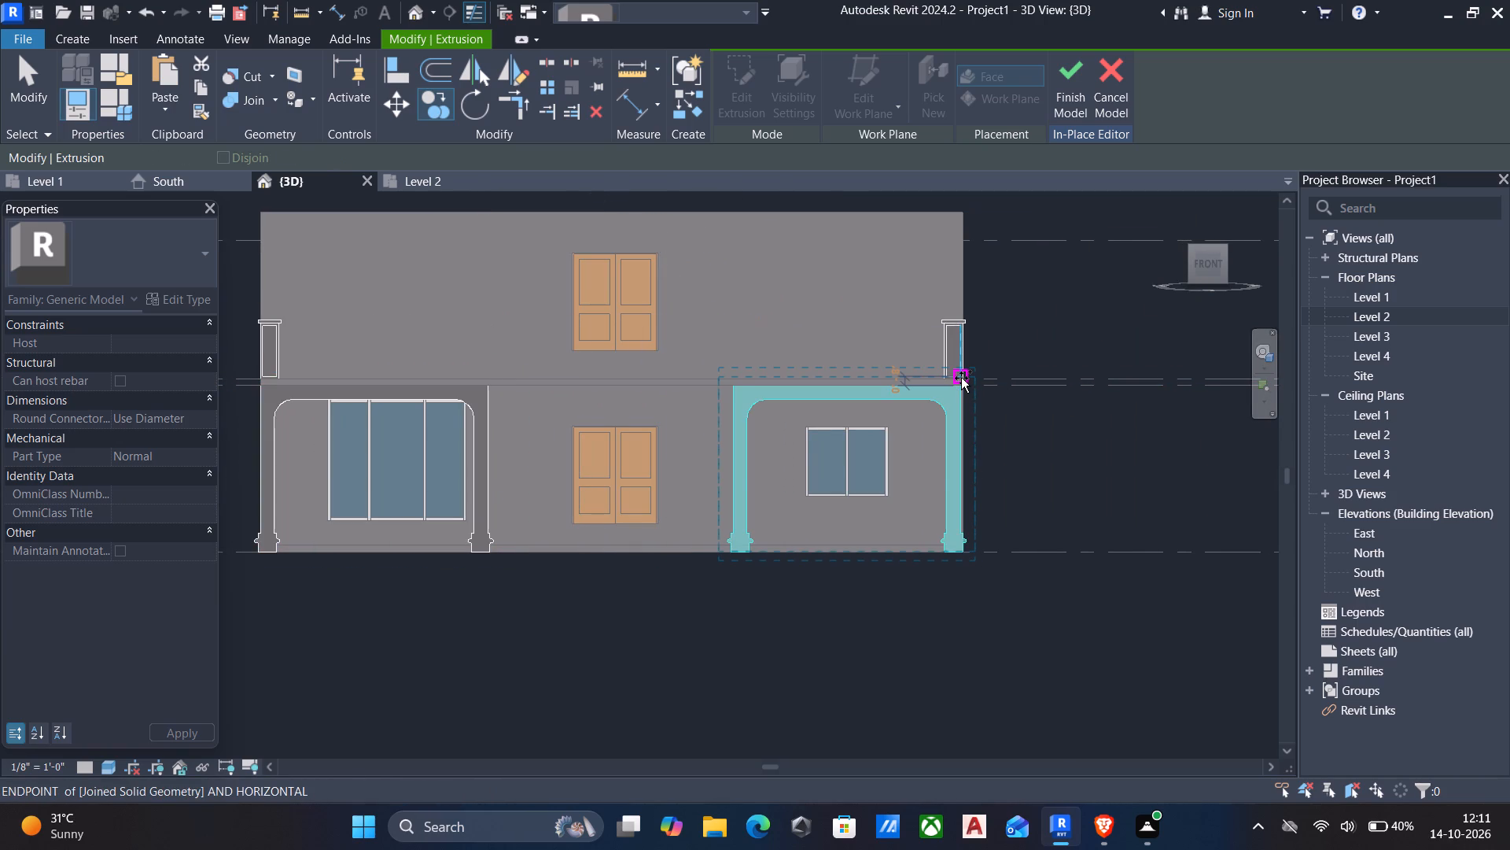
{"action": "key", "text": "Escape"}
{"action": "key", "text": "Escape"}
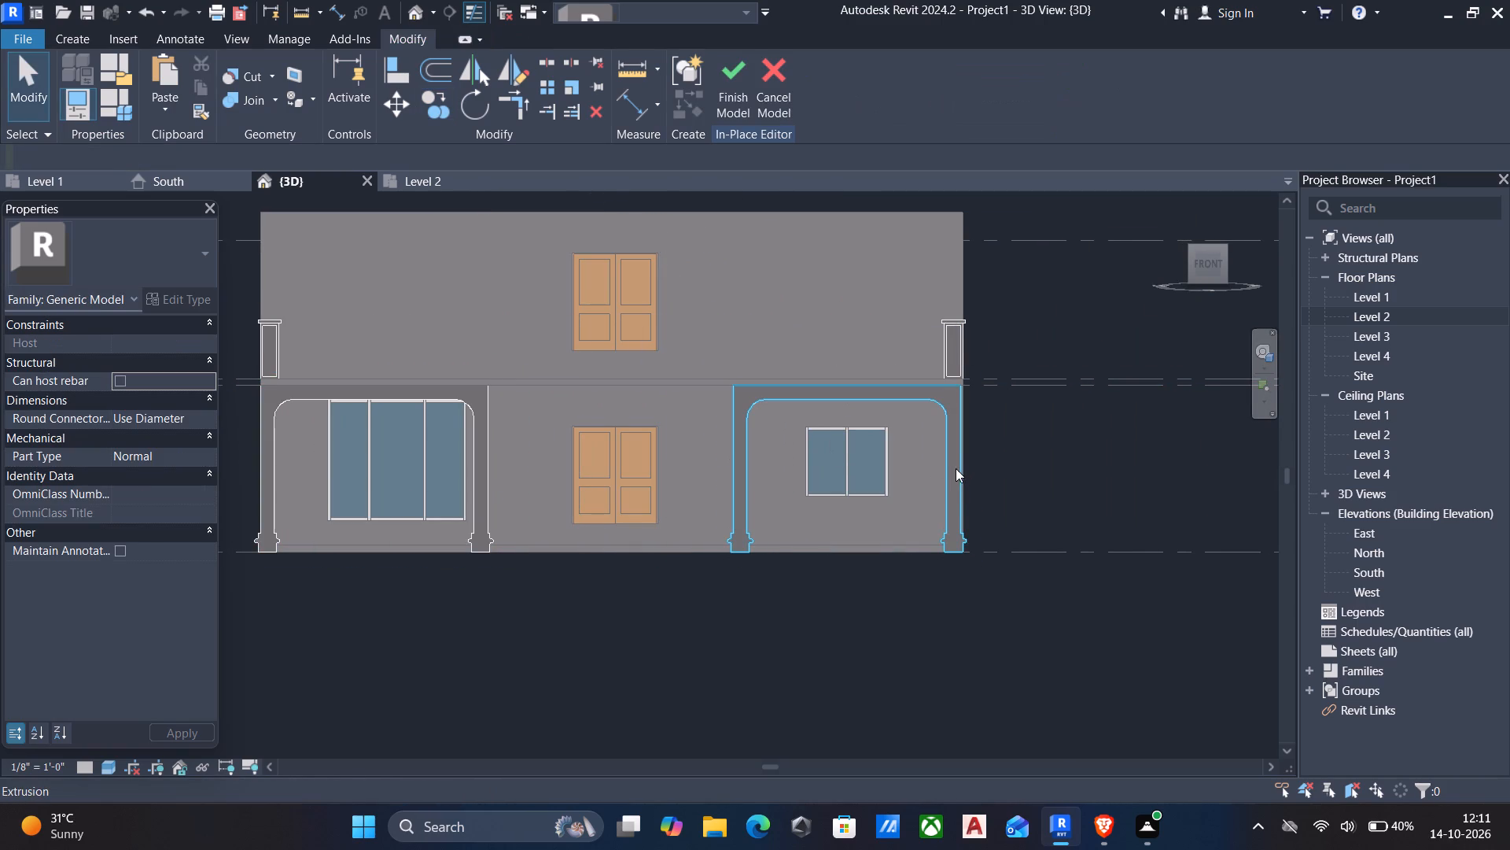
Examine the copied frame around the small window and check both frames from the front, side and above.
{"action": "scroll", "coordinate": [937, 470], "scroll_direction": "down", "scroll_amount": 3}
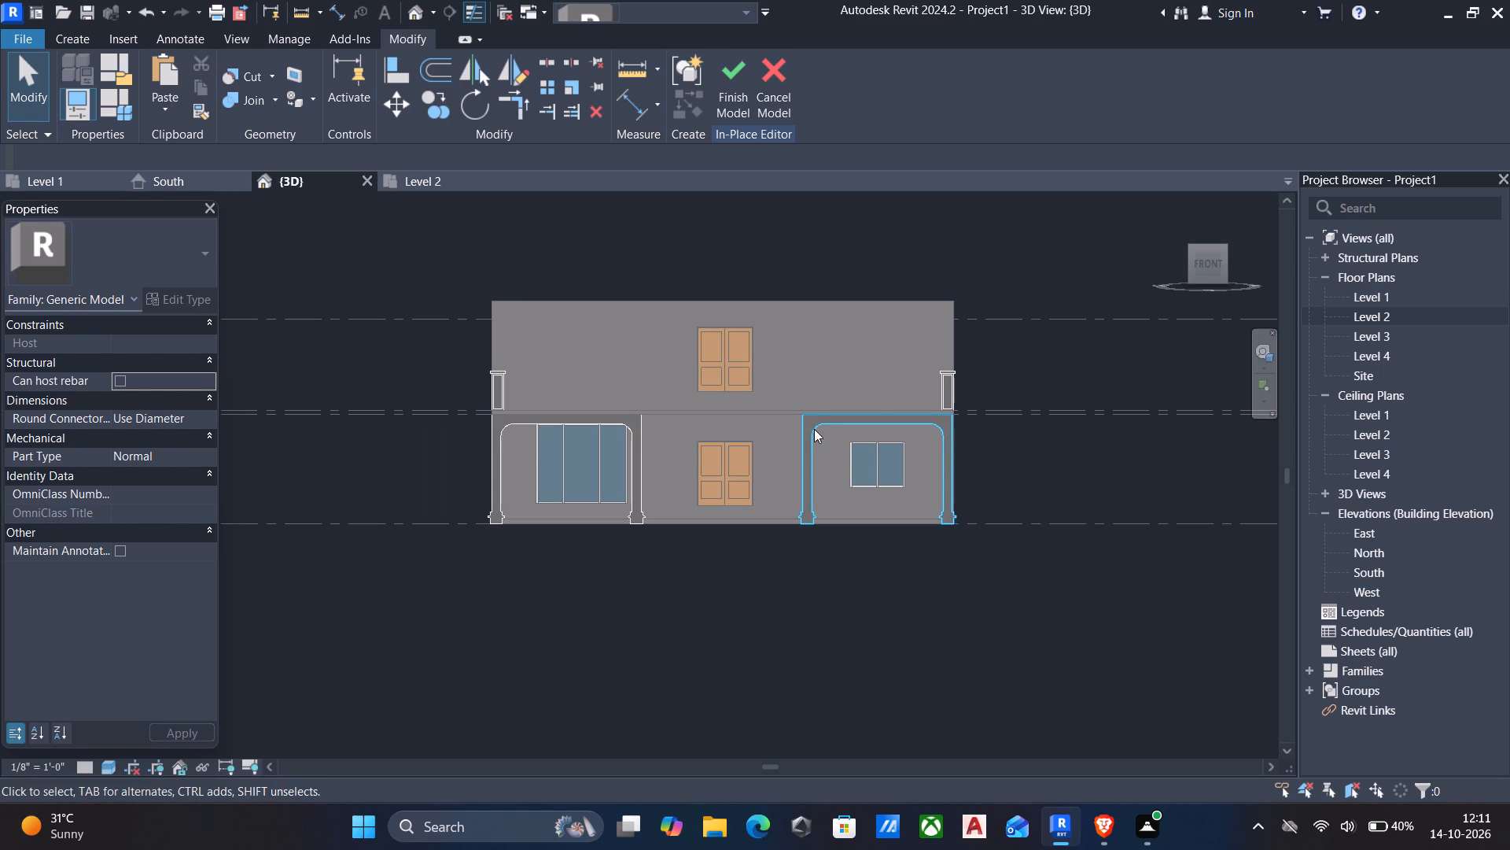
{"action": "left_click", "coordinate": [814, 429]}
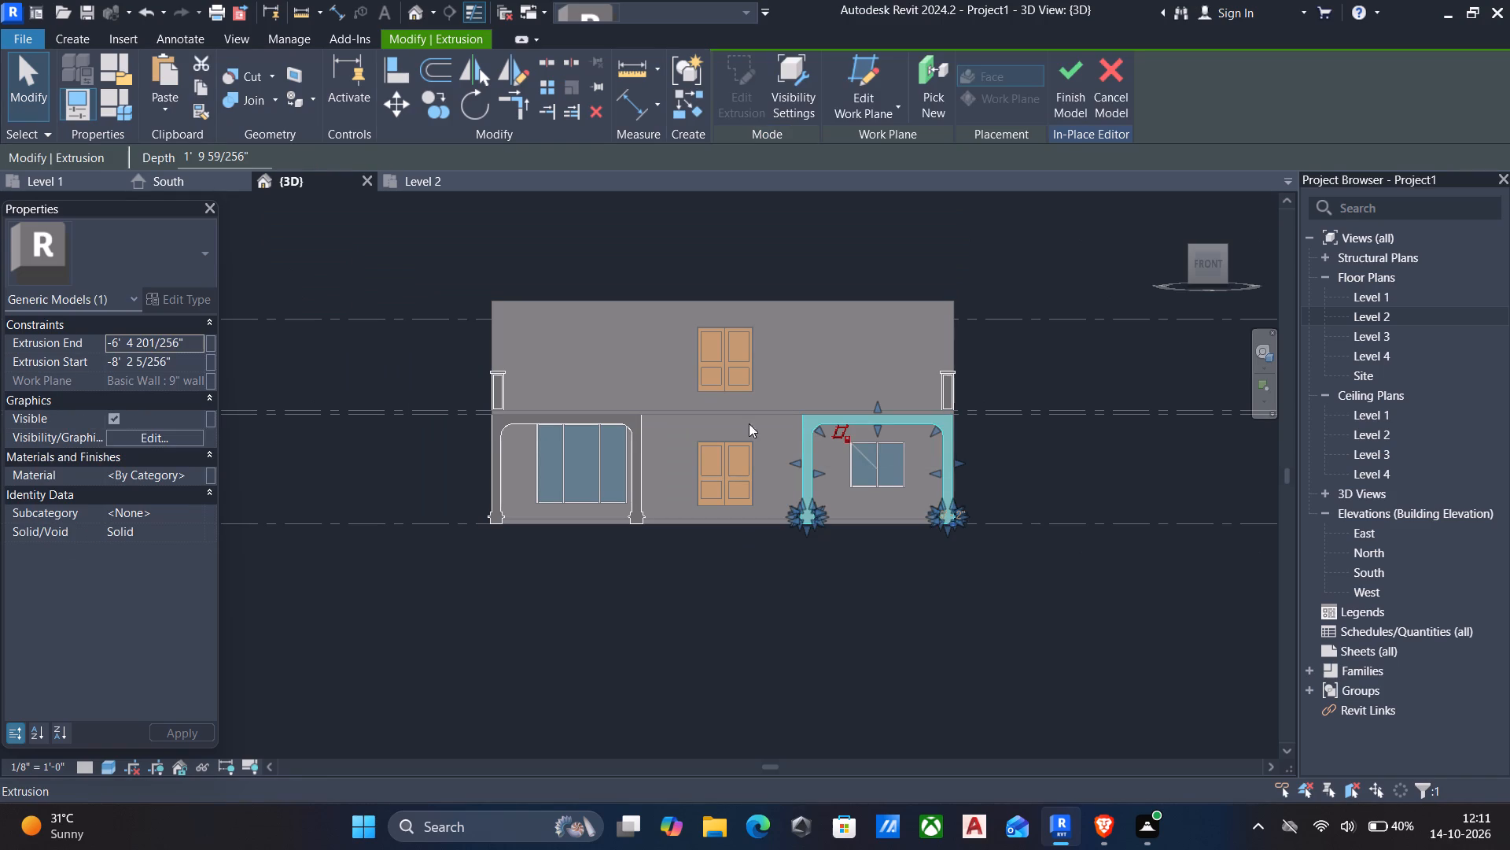
{"action": "key", "text": "Escape"}
{"action": "scroll", "coordinate": [634, 464], "scroll_direction": "down", "scroll_amount": 1}
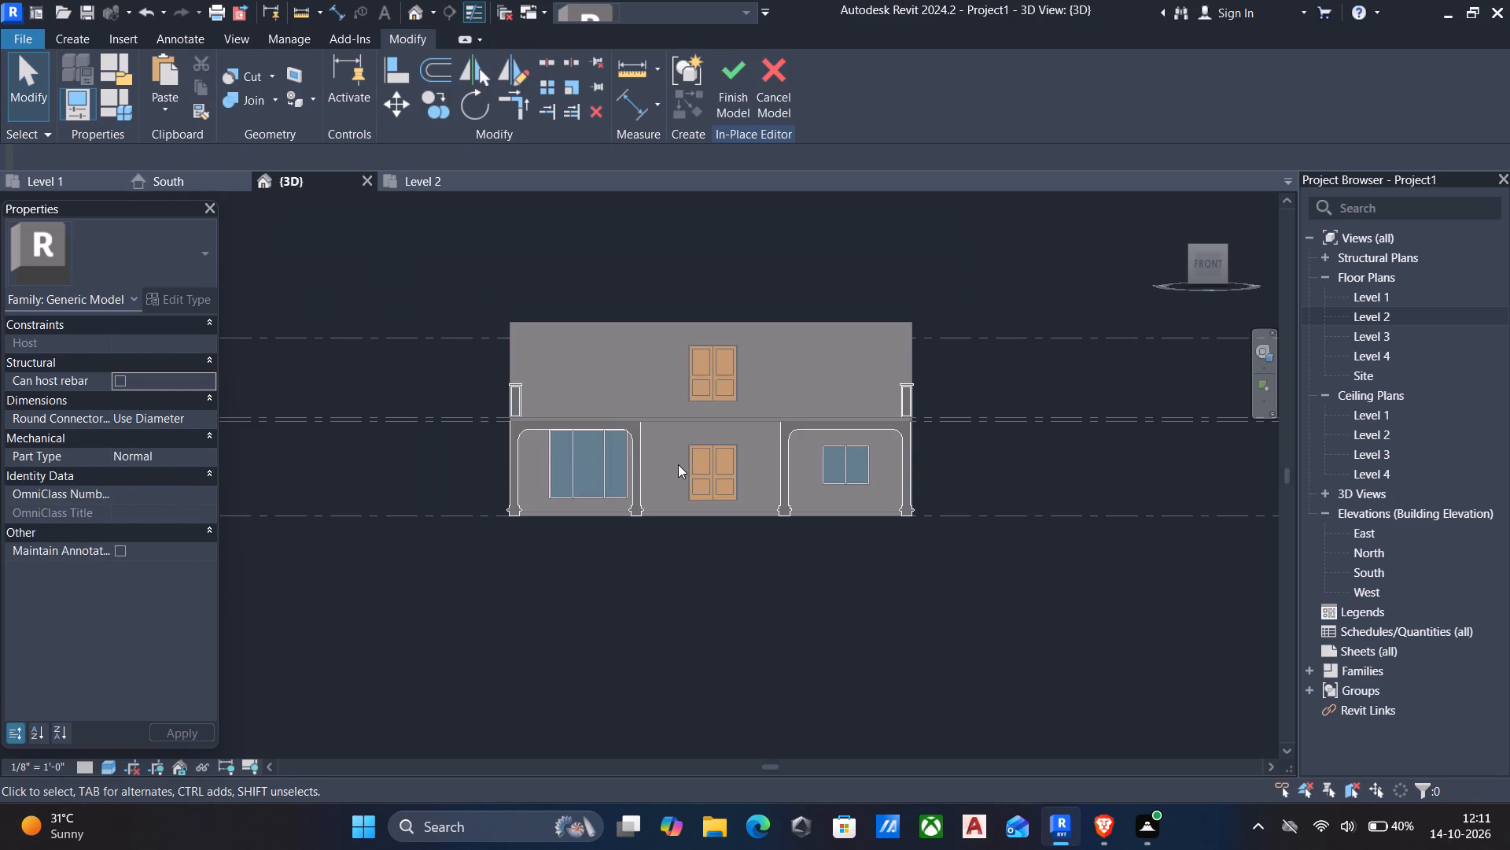
{"action": "scroll", "coordinate": [602, 468], "scroll_direction": "down", "scroll_amount": 2}
{"action": "middle_click_drag", "start_coordinate": [595, 471], "coordinate": [761, 512], "text": "shift"}
{"action": "scroll", "coordinate": [592, 474], "scroll_direction": "down", "scroll_amount": 1, "text": "shift"}
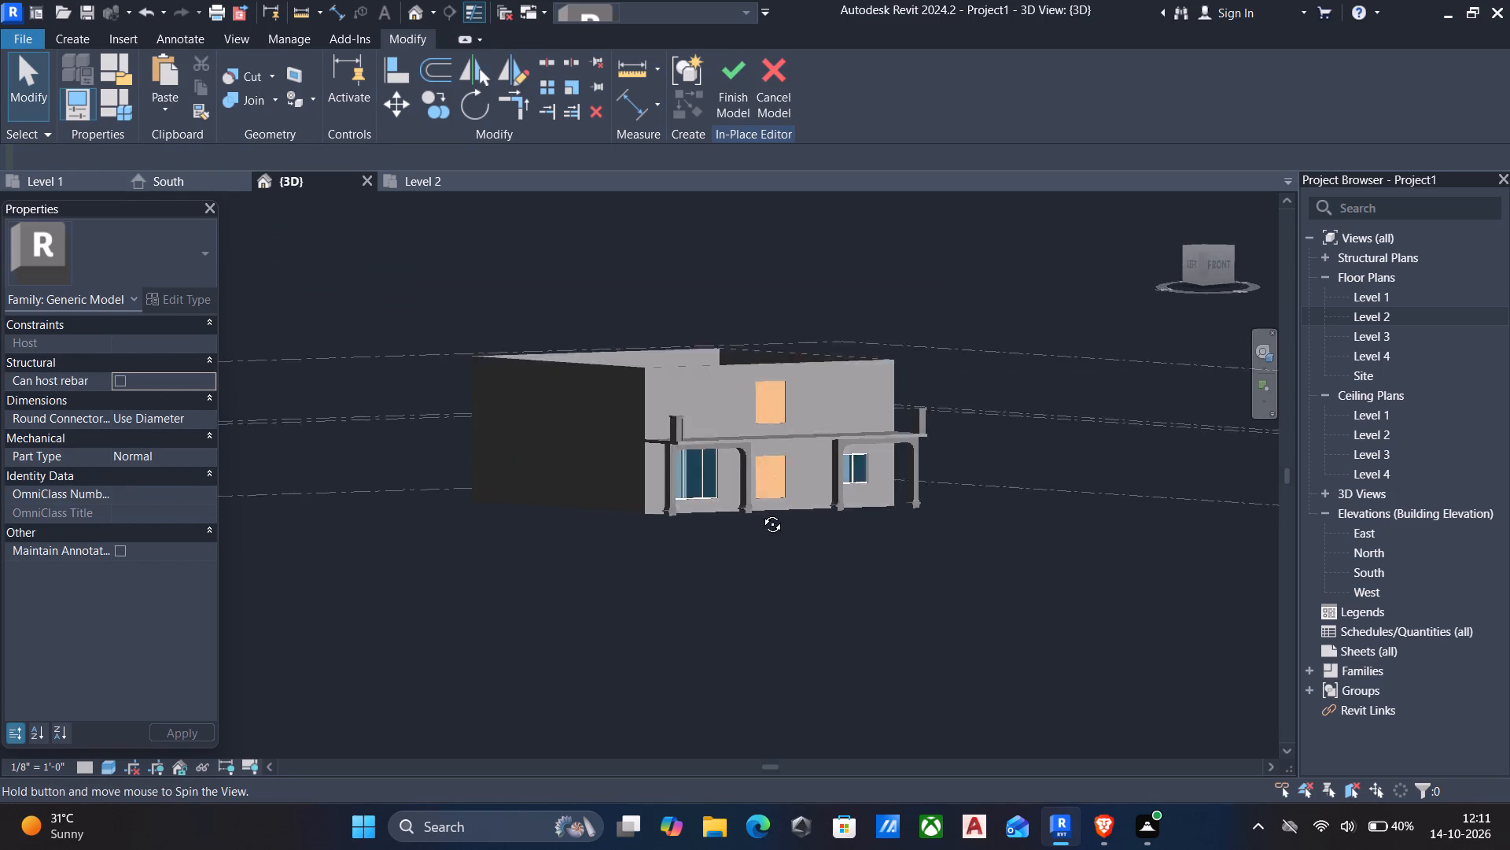
{"action": "middle_click_drag", "start_coordinate": [761, 512], "coordinate": [564, 586], "text": "shift"}
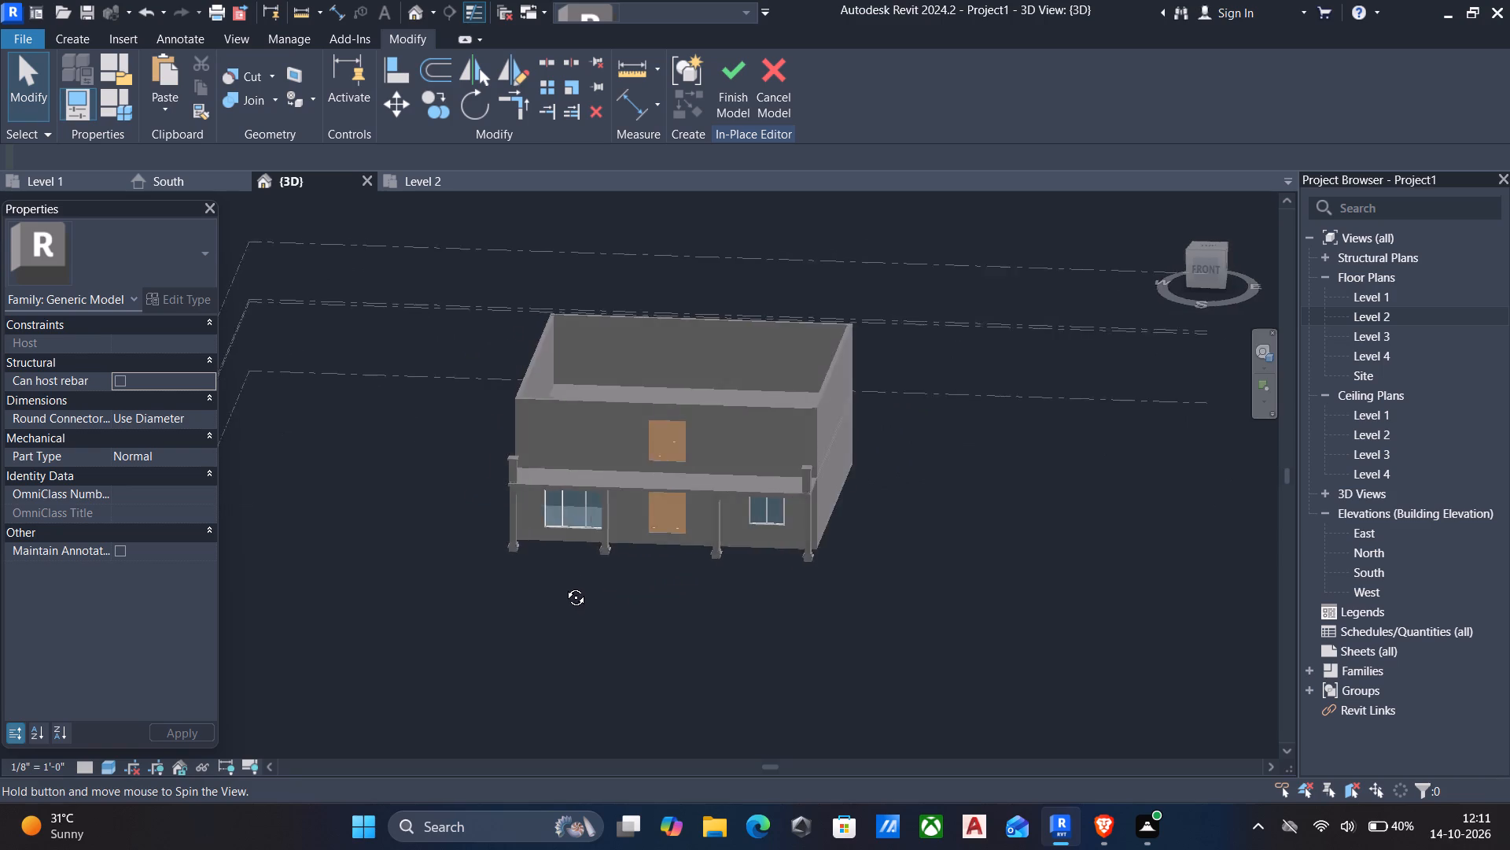
{"action": "middle_click_drag", "start_coordinate": [564, 586], "coordinate": [536, 586], "text": "shift"}
{"action": "scroll", "coordinate": [522, 595], "scroll_direction": "down", "scroll_amount": 1}
{"action": "middle_click_drag", "start_coordinate": [526, 594], "coordinate": [581, 516]}
Start a void extrusion and set its work plane to the front face of the west window frame's outer leg.
{"action": "scroll", "coordinate": [535, 487], "scroll_direction": "up", "scroll_amount": 9}
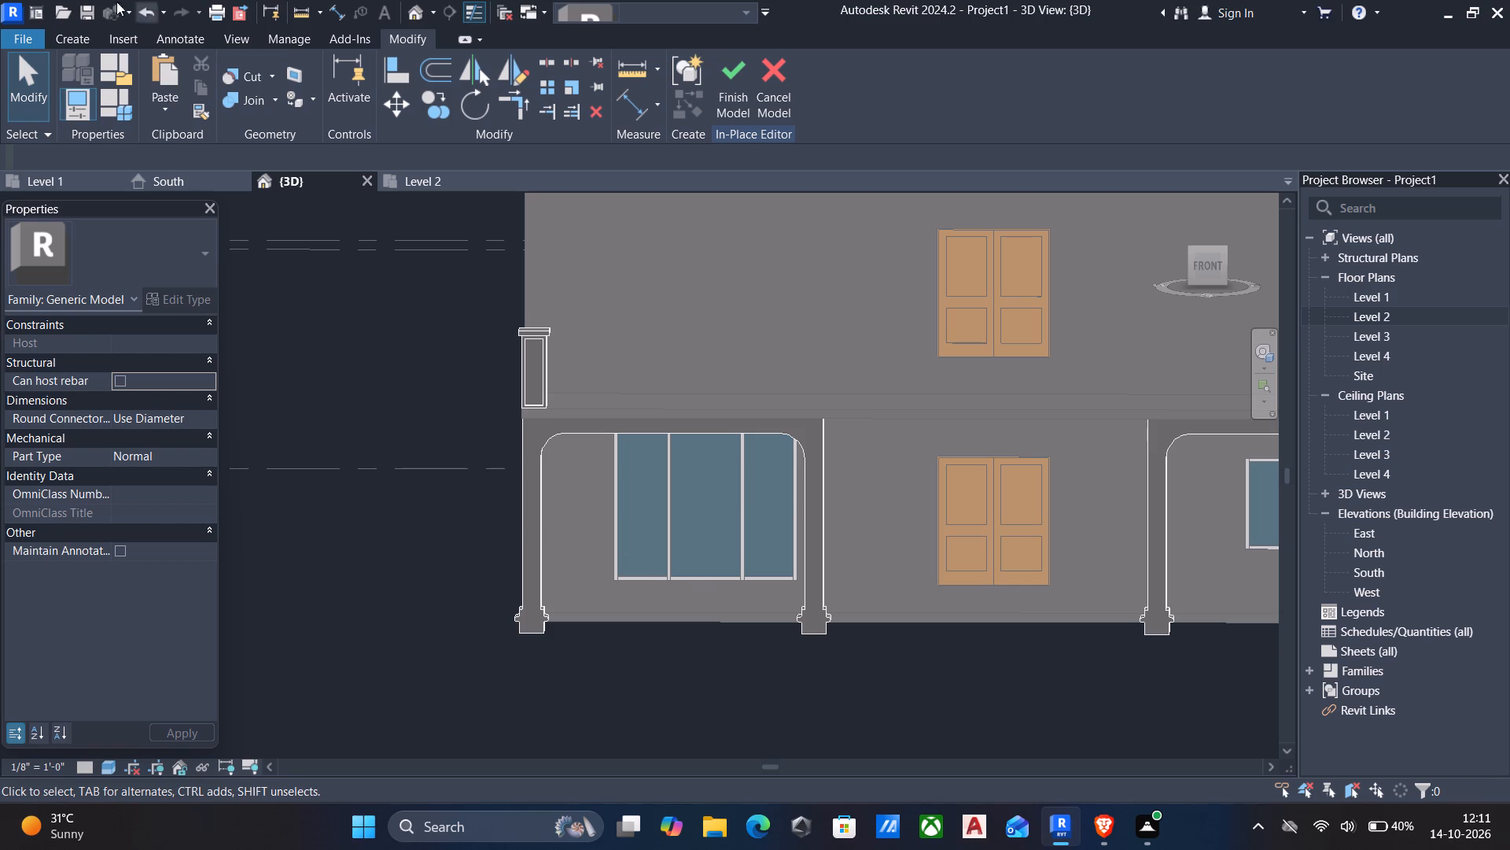
{"action": "left_click", "coordinate": [79, 36]}
{"action": "left_click", "coordinate": [376, 69]}
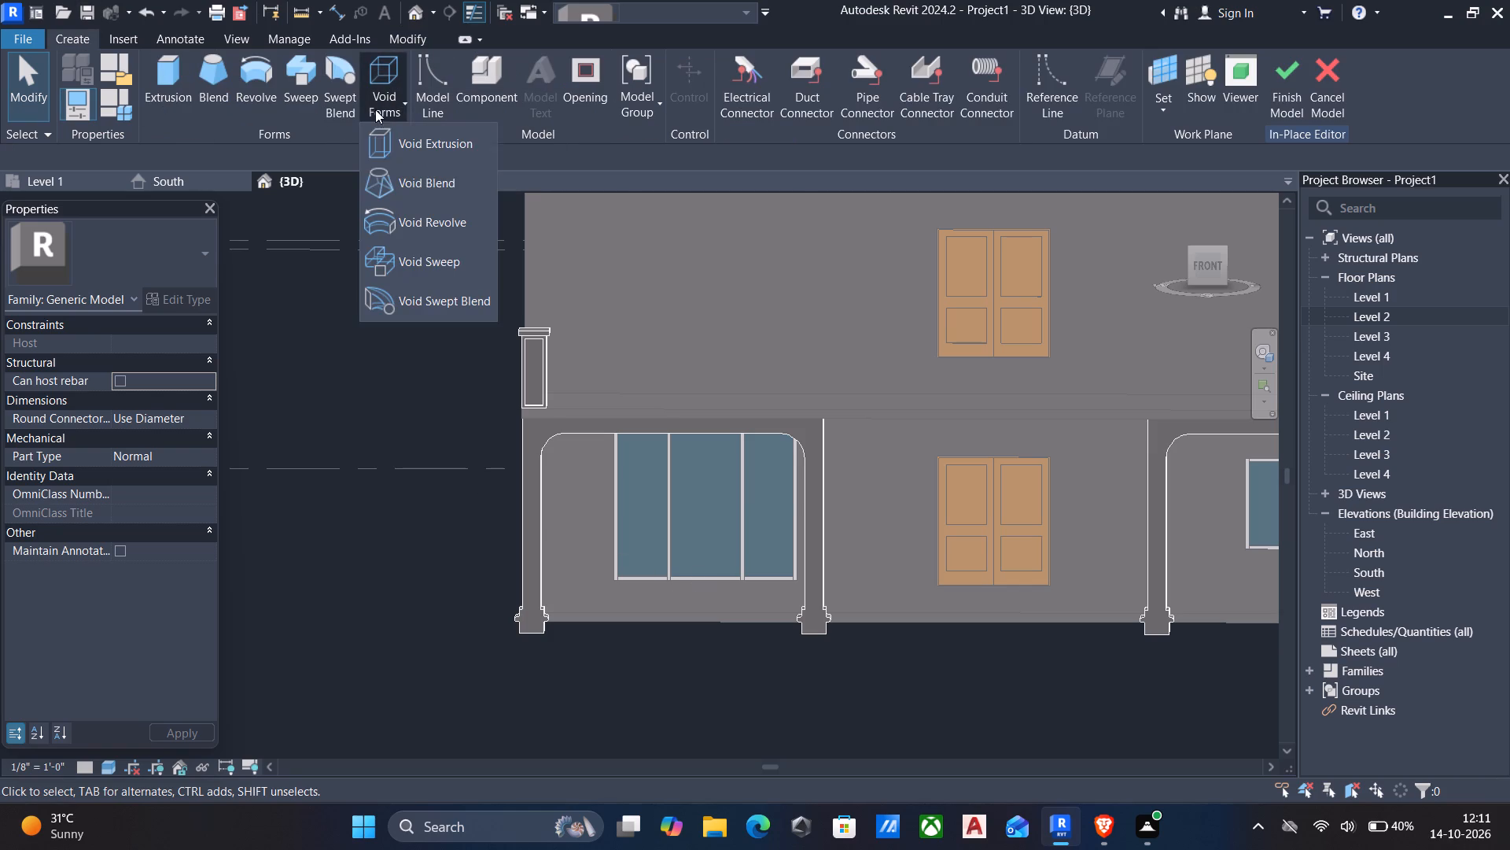
{"action": "left_click", "coordinate": [396, 147]}
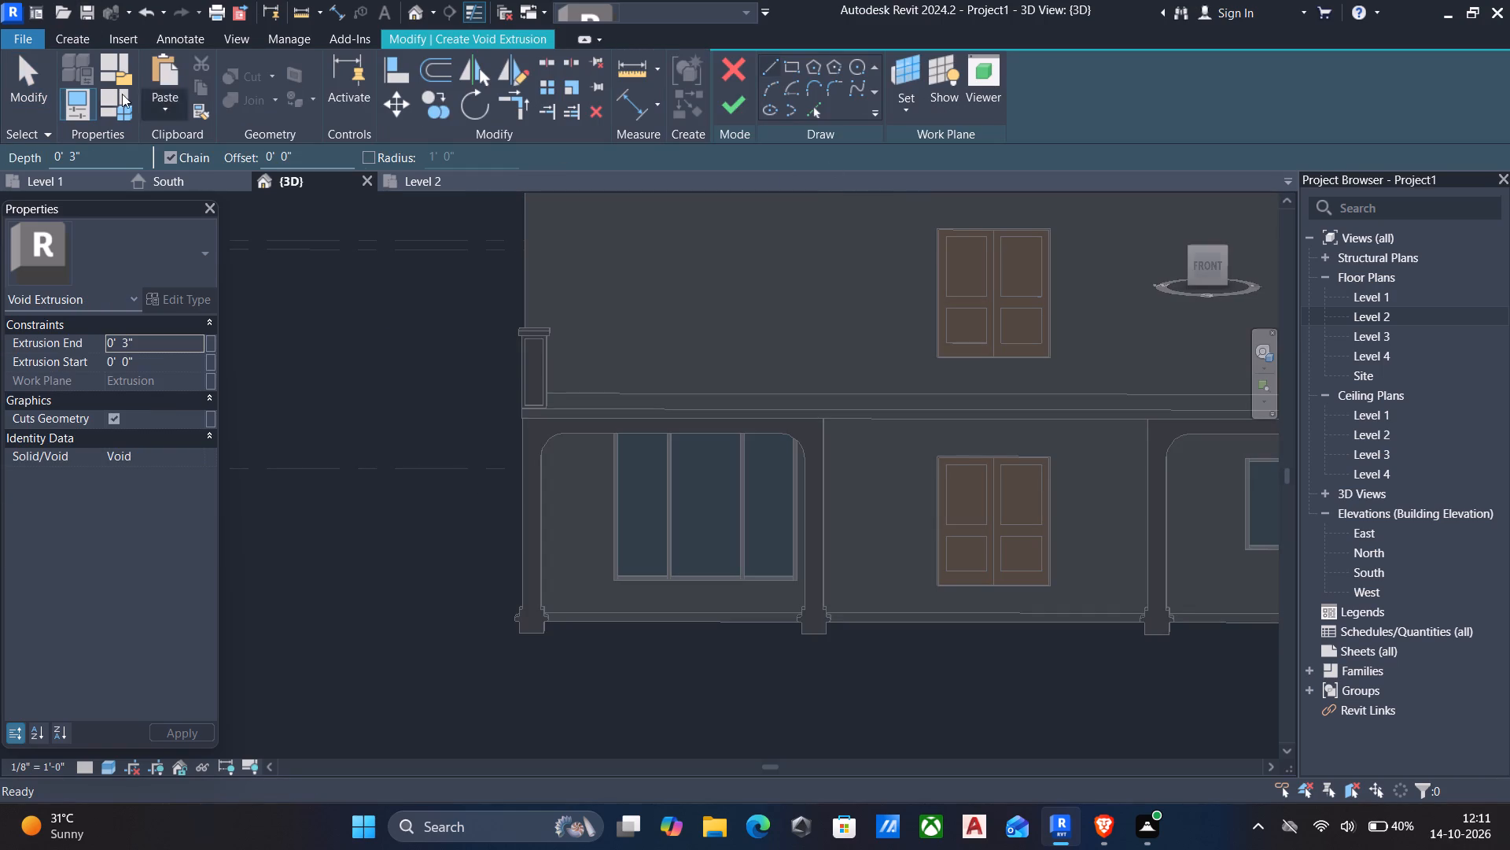
{"action": "left_click", "coordinate": [902, 105]}
{"action": "left_click", "coordinate": [954, 183]}
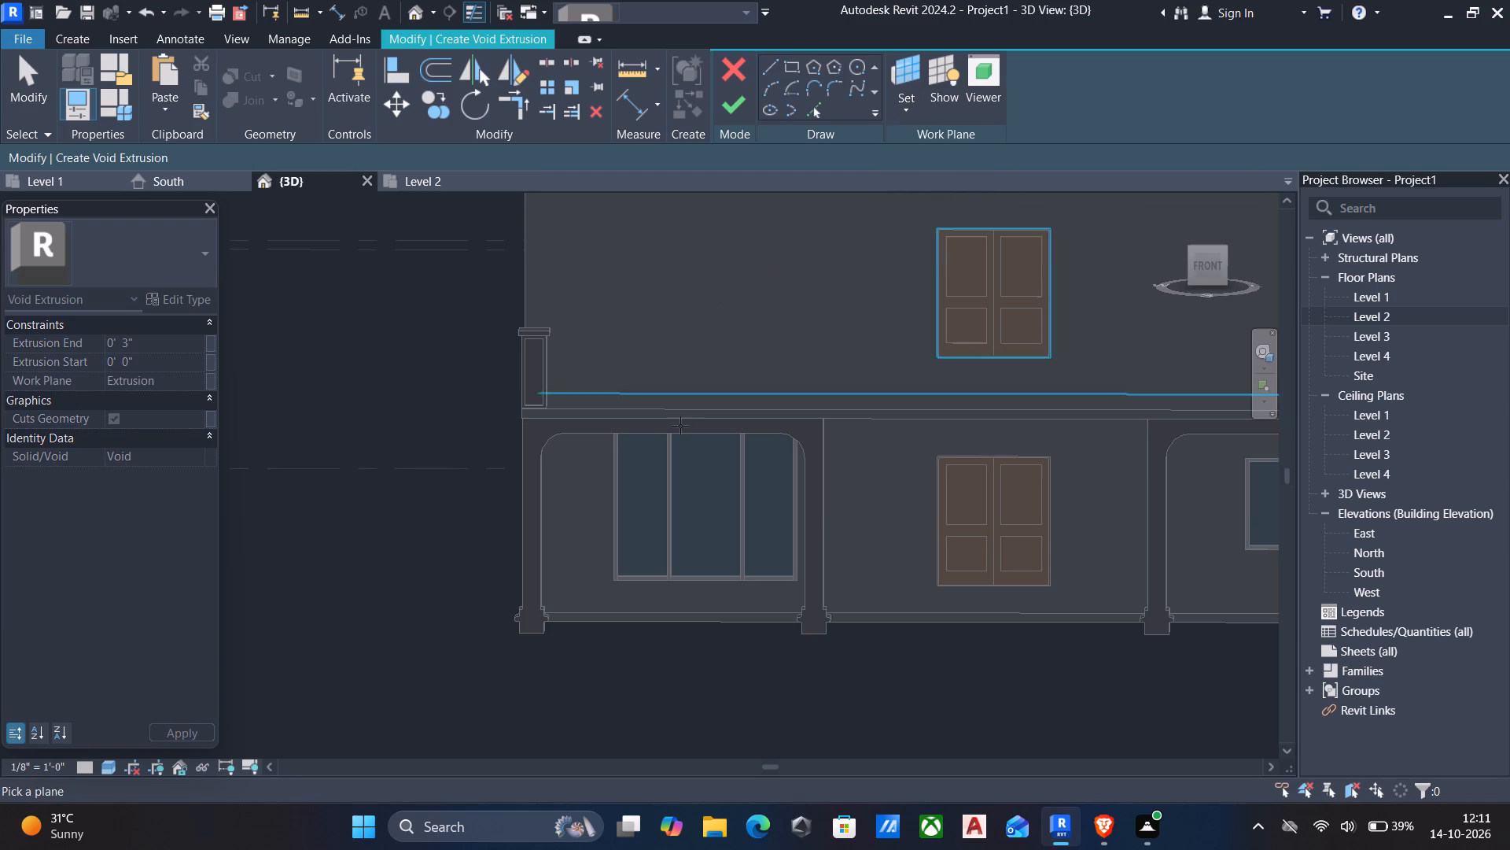
{"action": "left_click", "coordinate": [525, 519]}
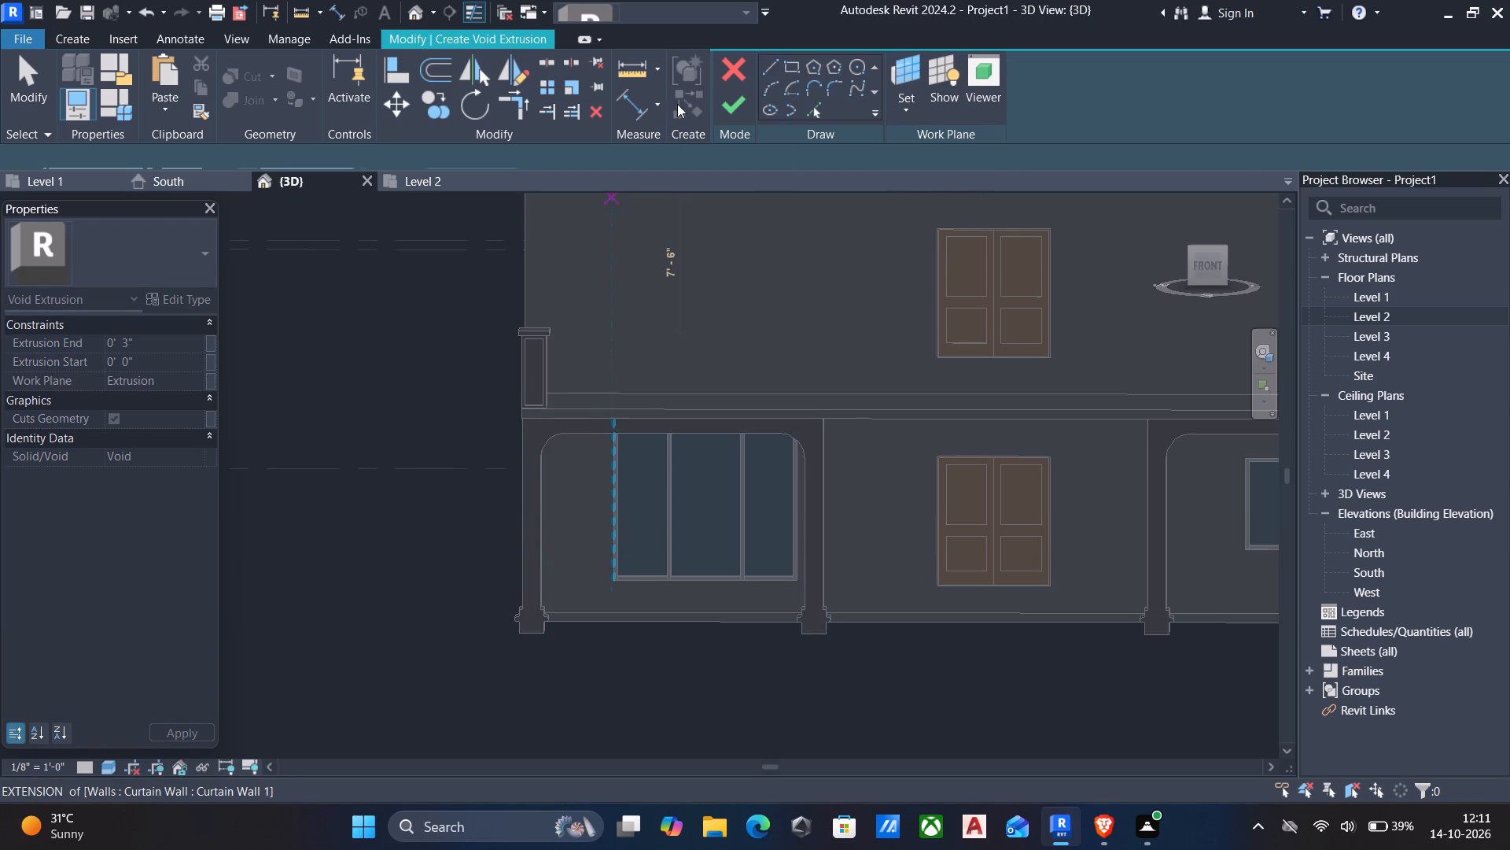
Sketch a 6" by 7' 10" rectangle inside the west window frame's outer leg, from base top to arch start, with a 3" inward offset.
{"action": "left_click", "coordinate": [791, 64]}
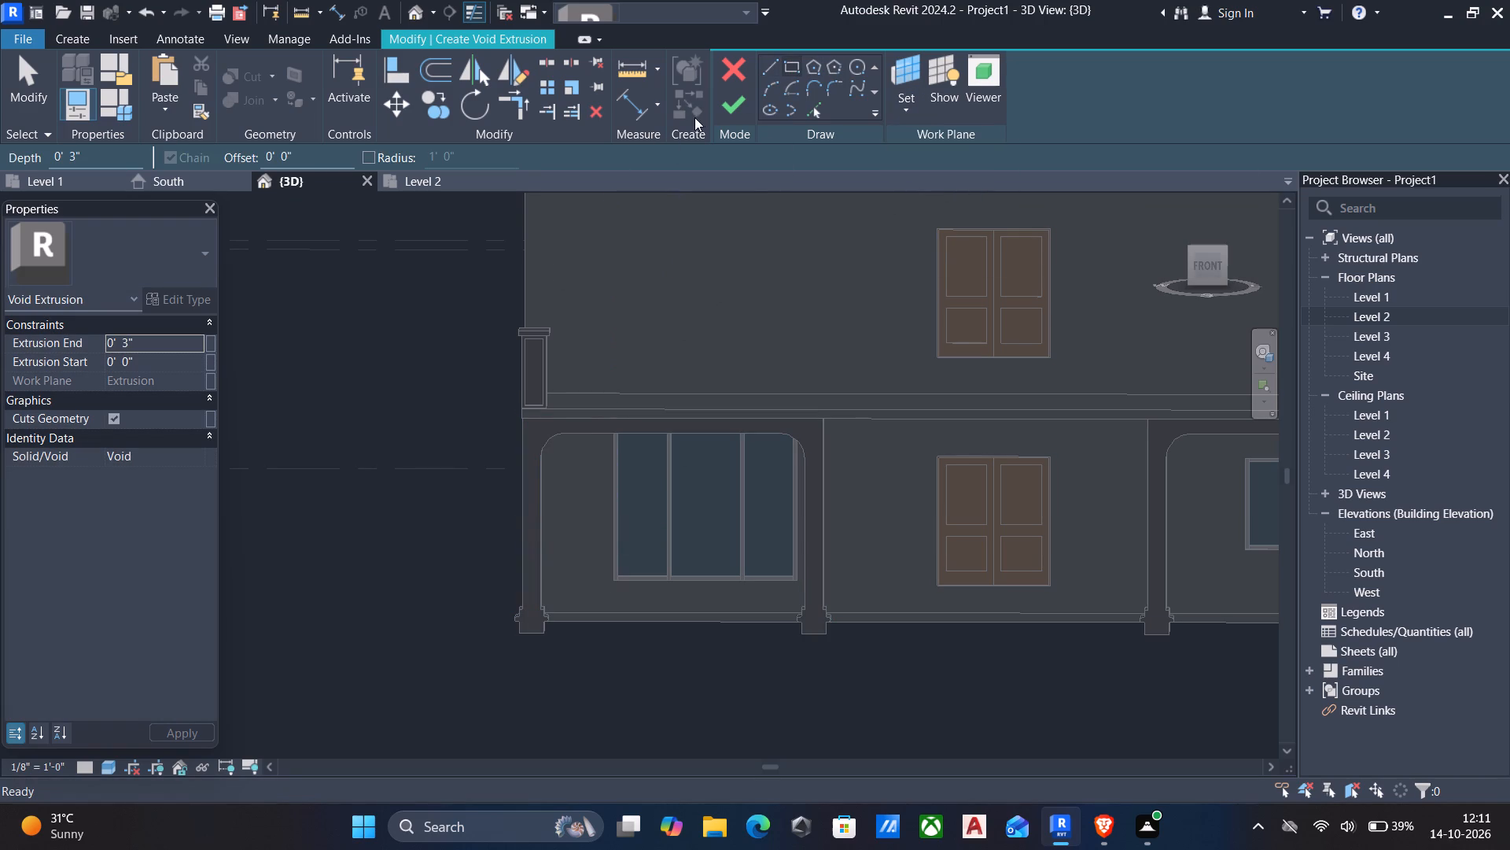
{"action": "left_click_drag", "start_coordinate": [328, 151], "coordinate": [0, 130]}
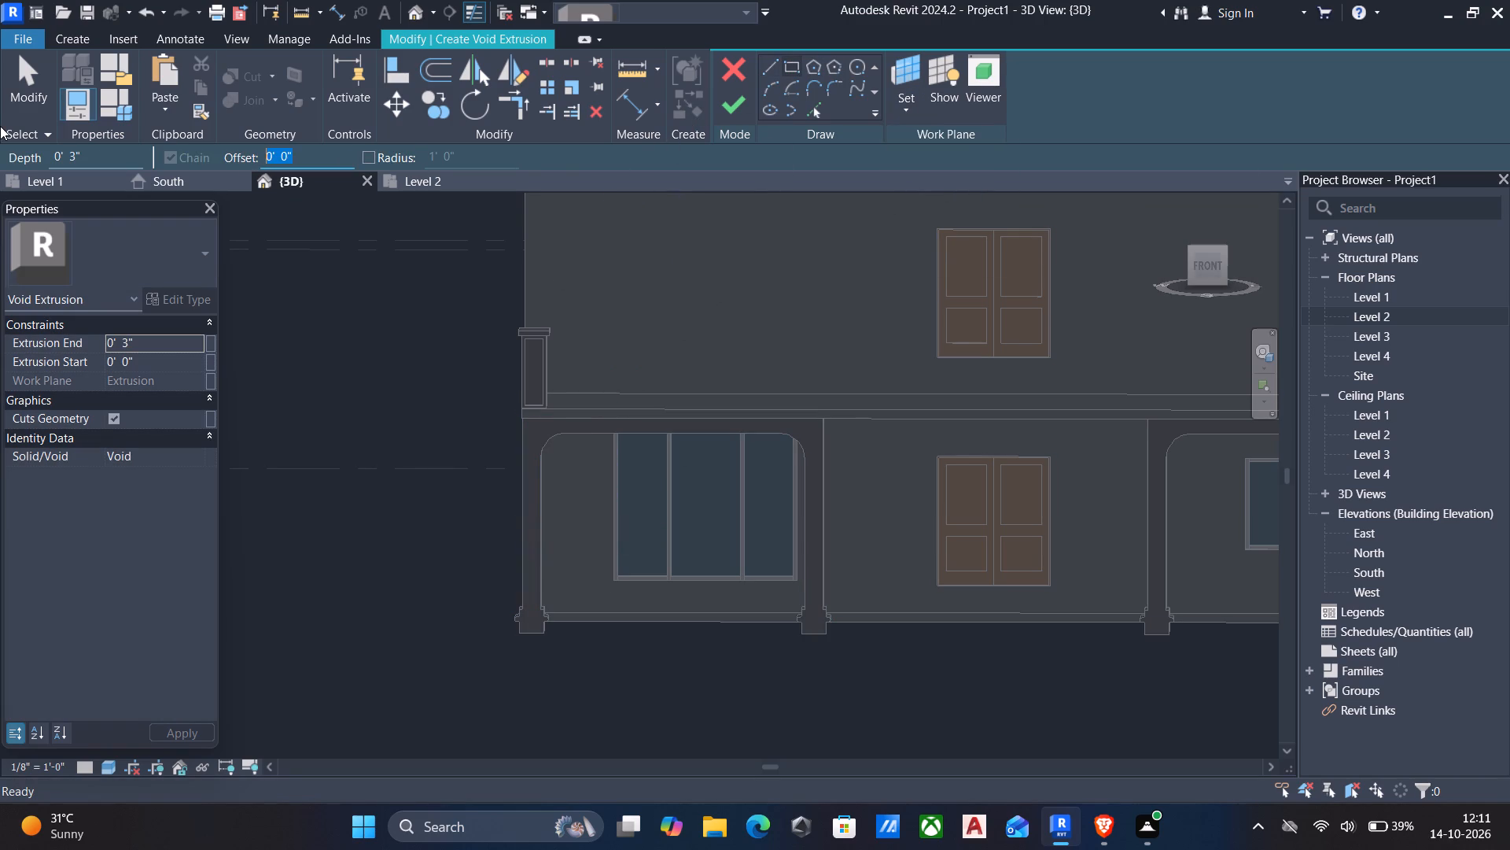
{"action": "type", "text": "3\""}
{"action": "left_click", "coordinate": [1208, 271]}
{"action": "scroll", "coordinate": [794, 489], "scroll_direction": "up", "scroll_amount": 6}
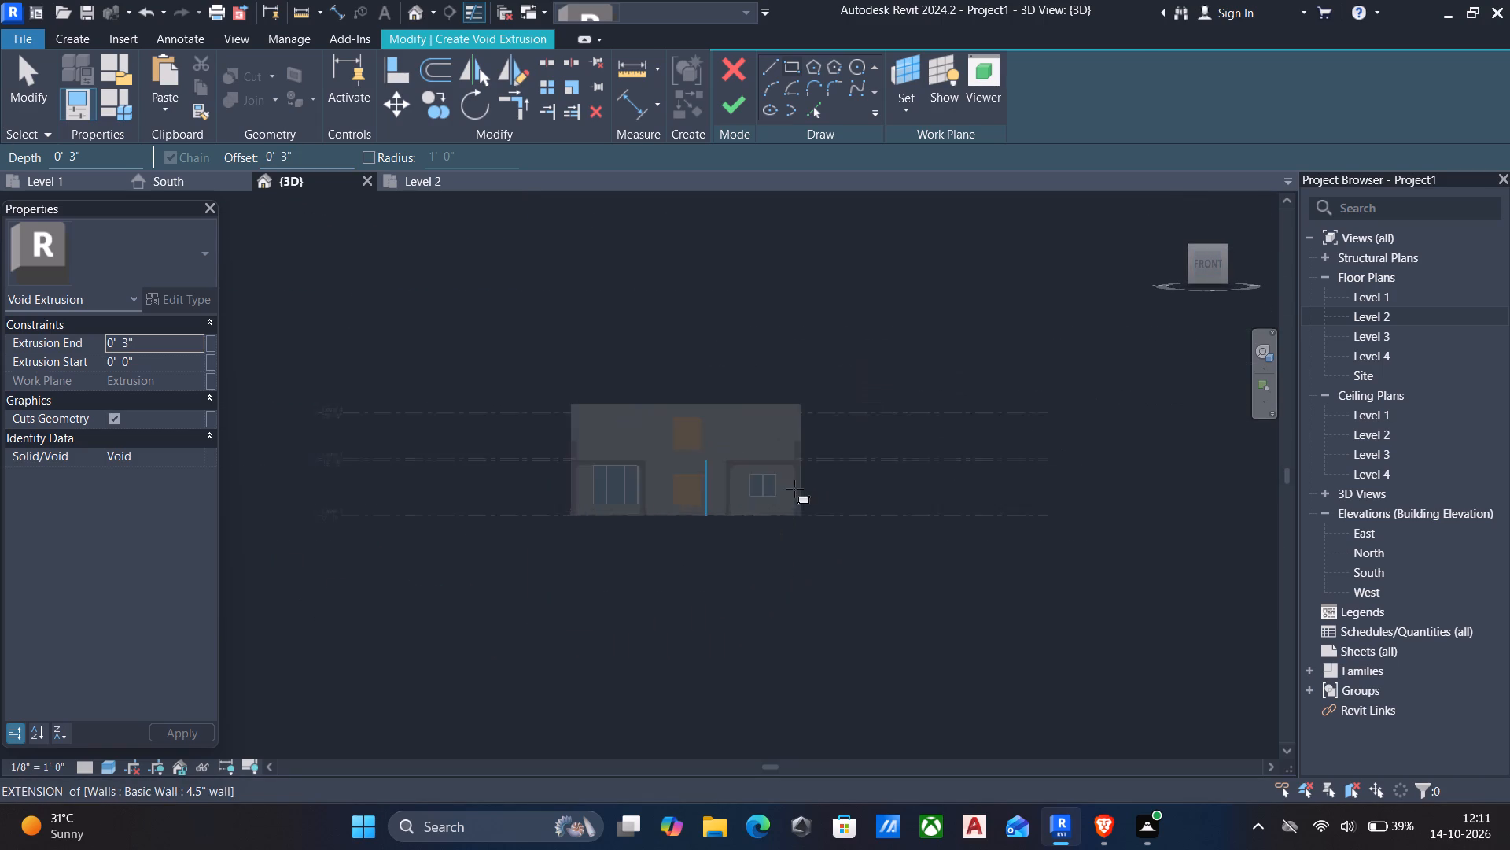
{"action": "scroll", "coordinate": [410, 567], "scroll_direction": "up", "scroll_amount": 6}
{"action": "scroll", "coordinate": [525, 439], "scroll_direction": "up", "scroll_amount": 7}
{"action": "scroll", "coordinate": [561, 571], "scroll_direction": "up", "scroll_amount": 3}
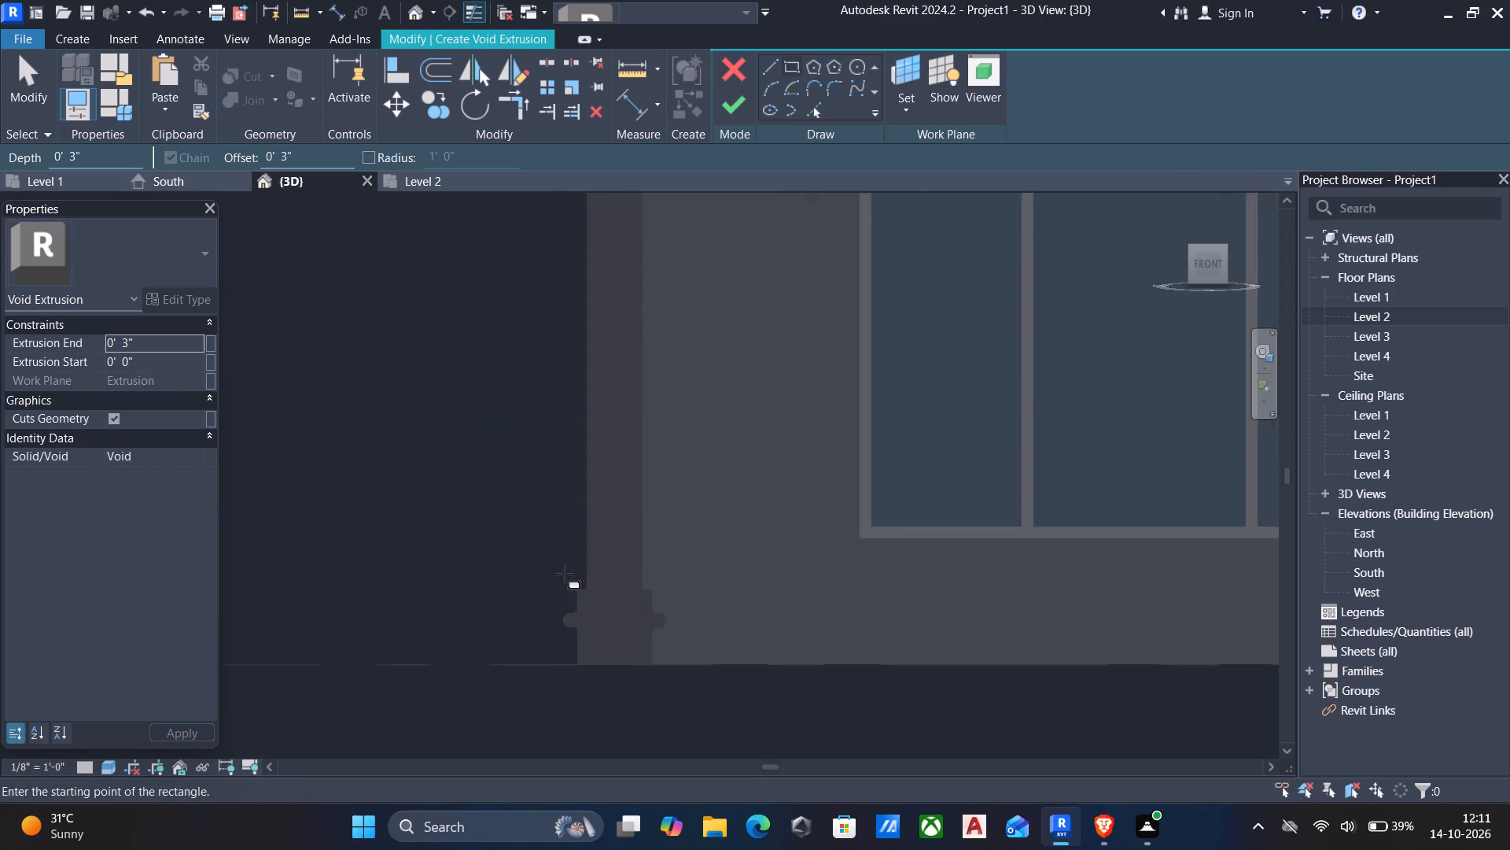
{"action": "scroll", "coordinate": [565, 574], "scroll_direction": "up", "scroll_amount": 1}
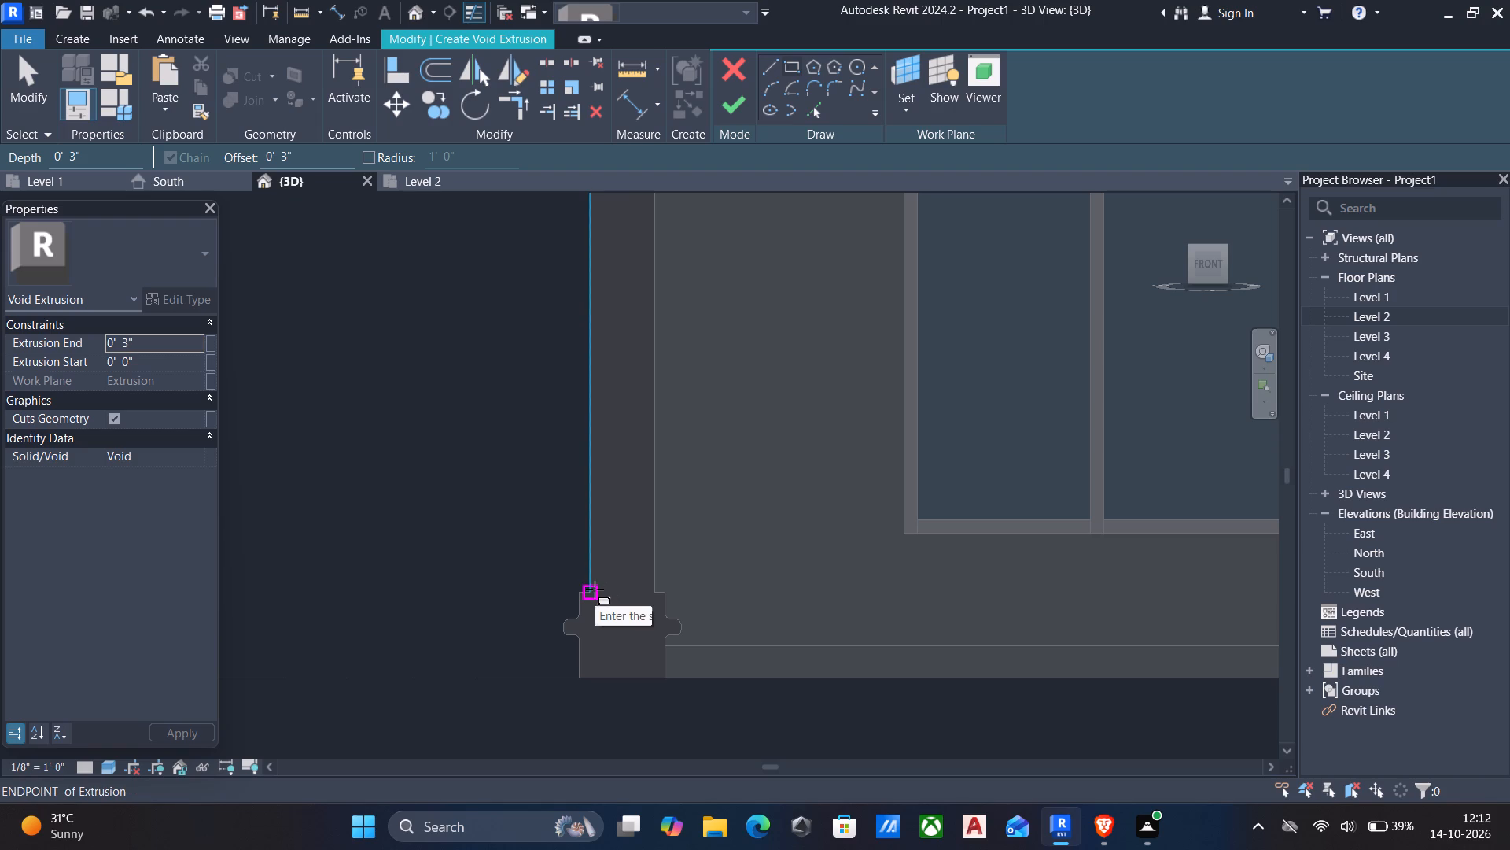
{"action": "left_click", "coordinate": [595, 589]}
{"action": "key", "text": "space"}
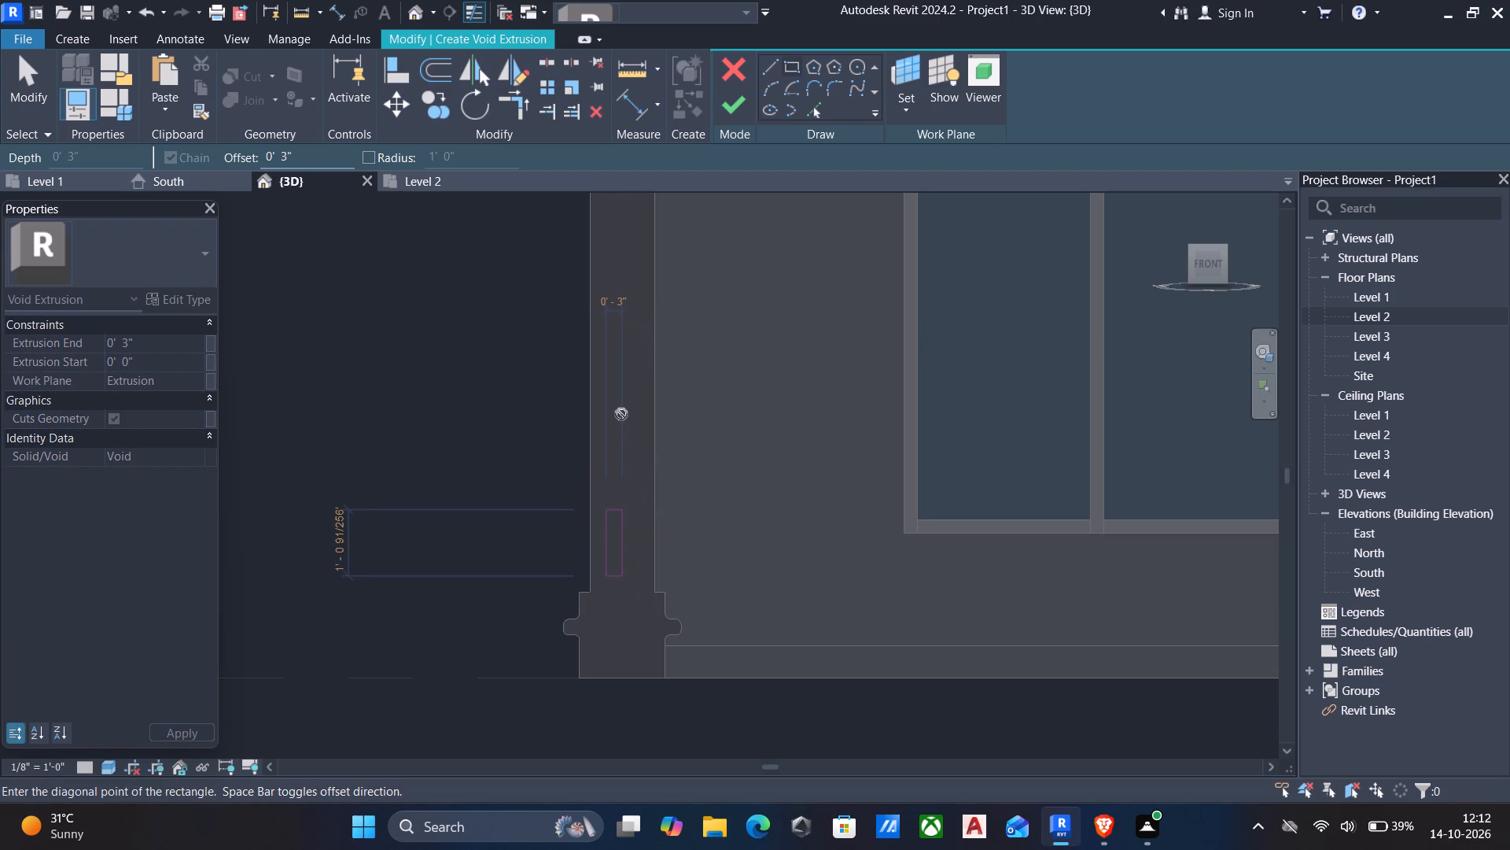
{"action": "middle_click_drag", "start_coordinate": [586, 351], "coordinate": [586, 441]}
{"action": "middle_click_drag", "start_coordinate": [698, 302], "coordinate": [604, 409]}
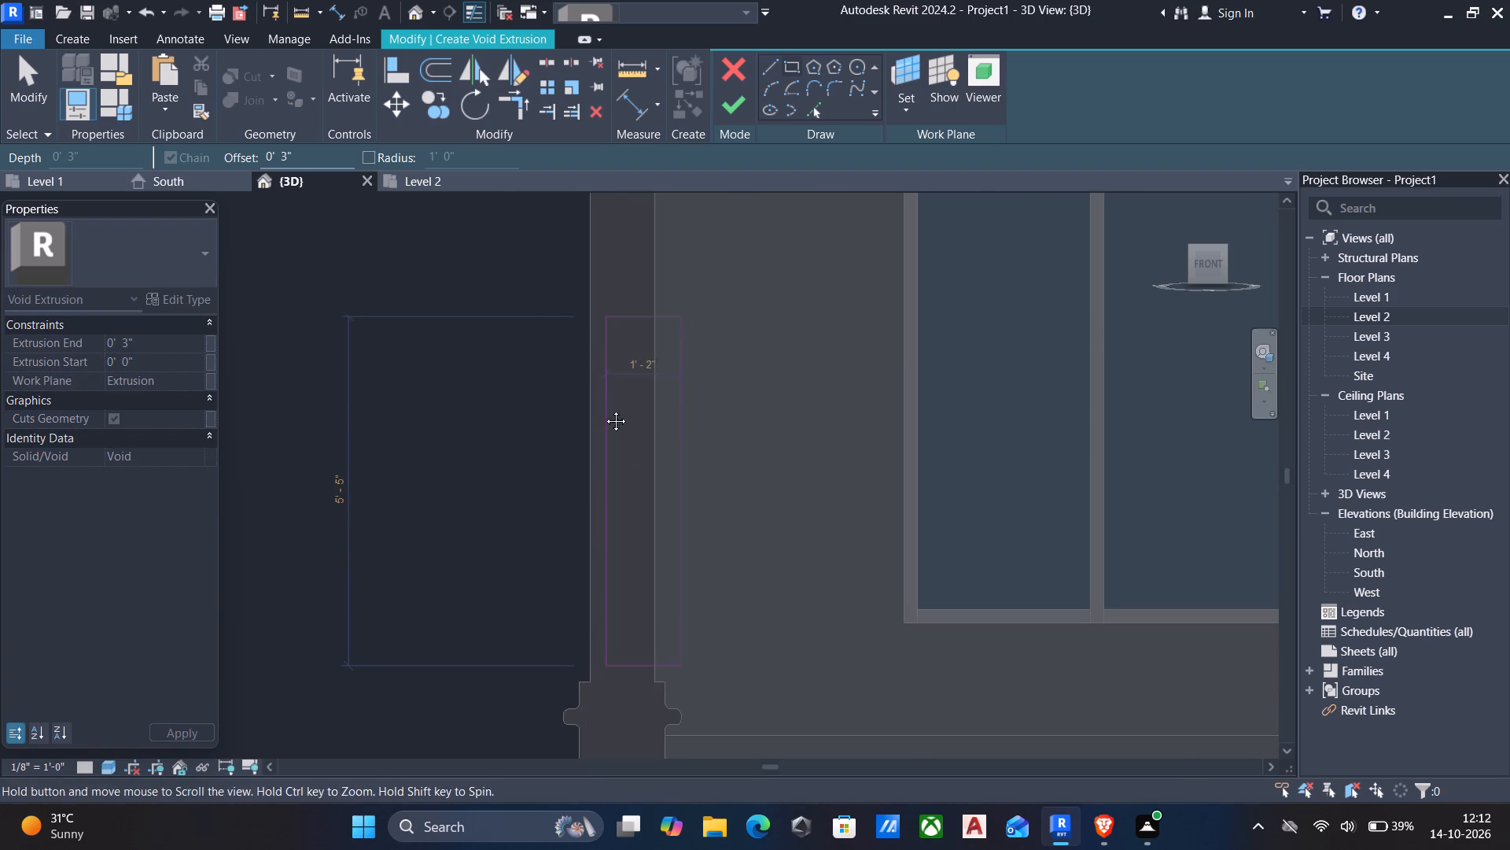
{"action": "middle_click_drag", "start_coordinate": [604, 409], "coordinate": [601, 428]}
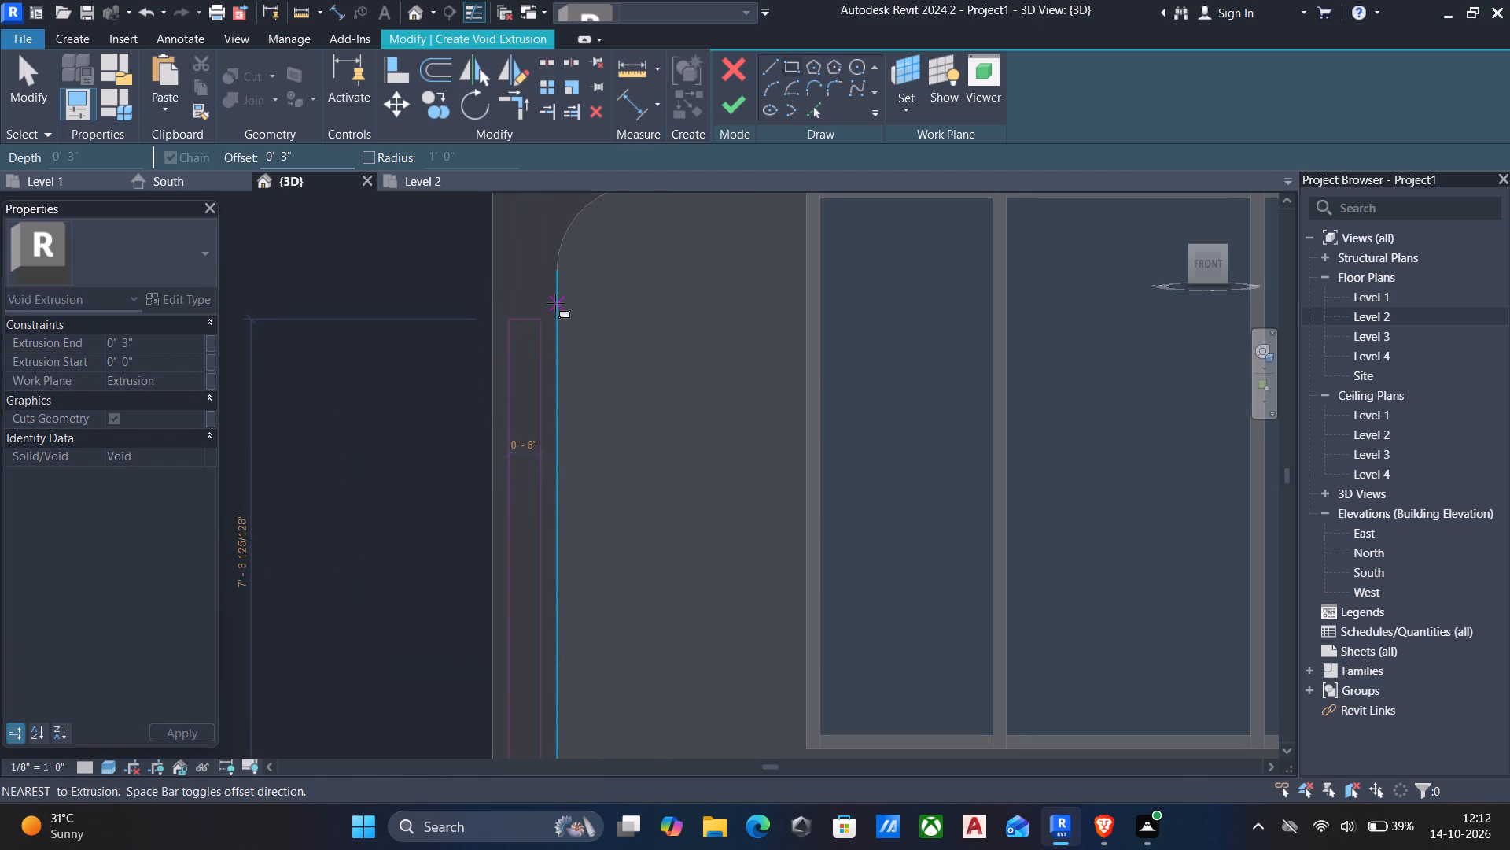
{"action": "left_click", "coordinate": [553, 277]}
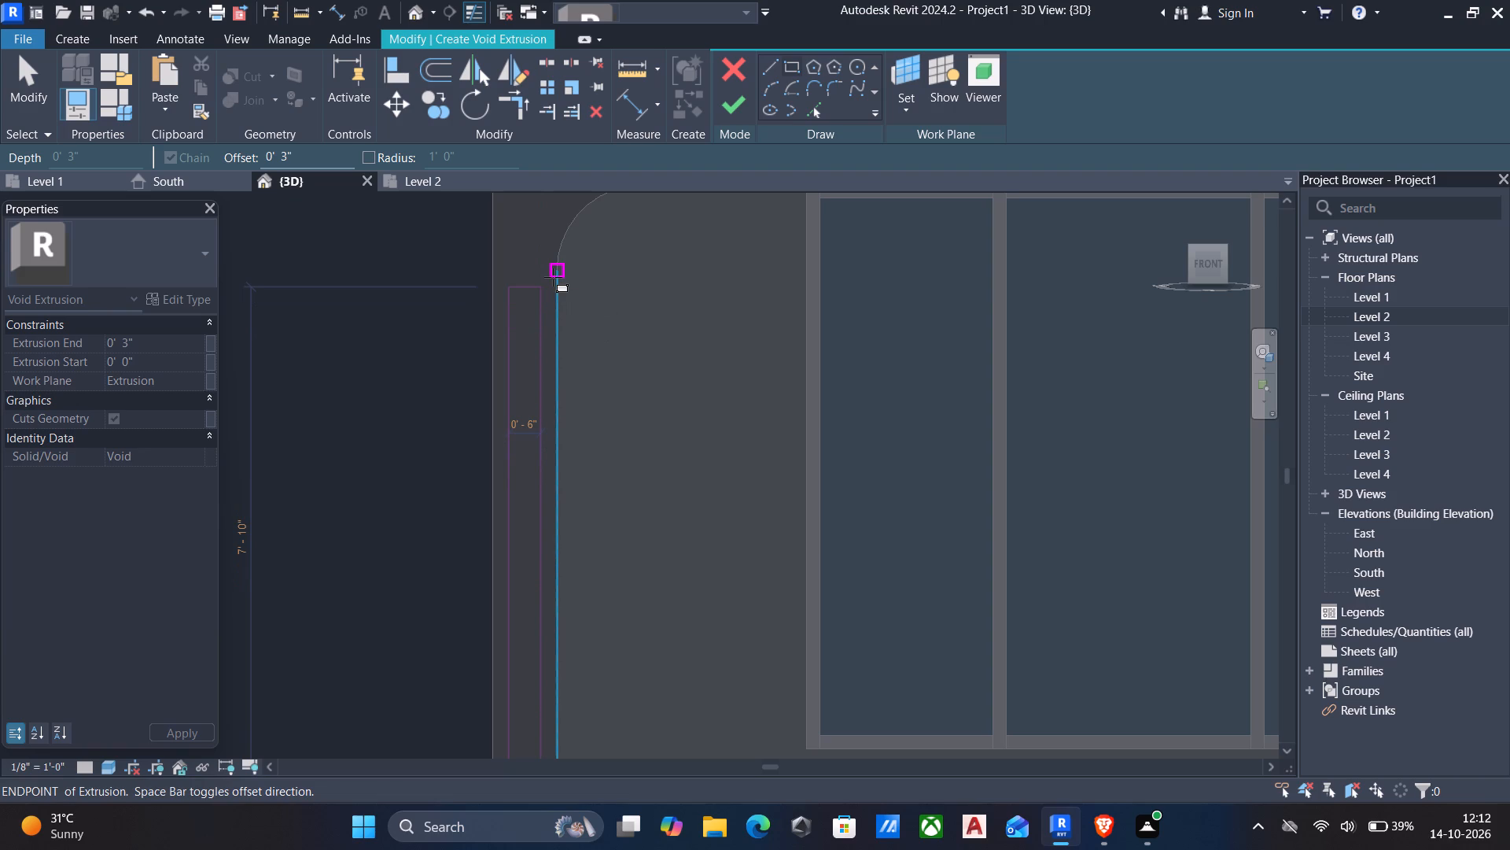
Copy the panel rectangle from the west window frame's outer leg to its inner leg at the same height, with multiple copies enabled.
{"action": "scroll", "coordinate": [583, 306], "scroll_direction": "down", "scroll_amount": 3}
{"action": "middle_click_drag", "start_coordinate": [748, 303], "coordinate": [389, 270]}
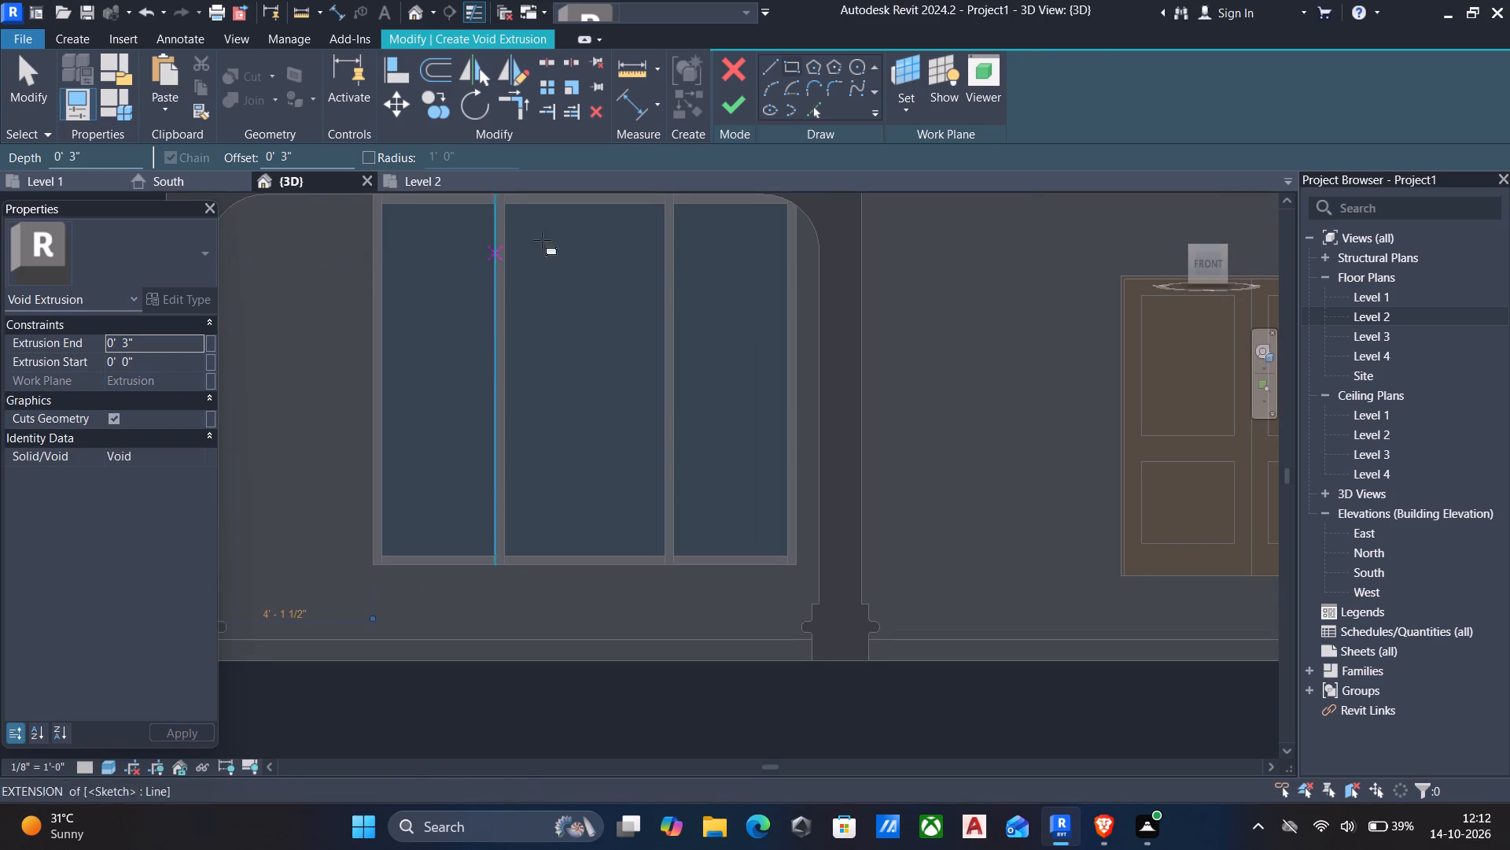
{"action": "middle_click_drag", "start_coordinate": [819, 263], "coordinate": [823, 279]}
{"action": "scroll", "coordinate": [838, 289], "scroll_direction": "down", "scroll_amount": 3}
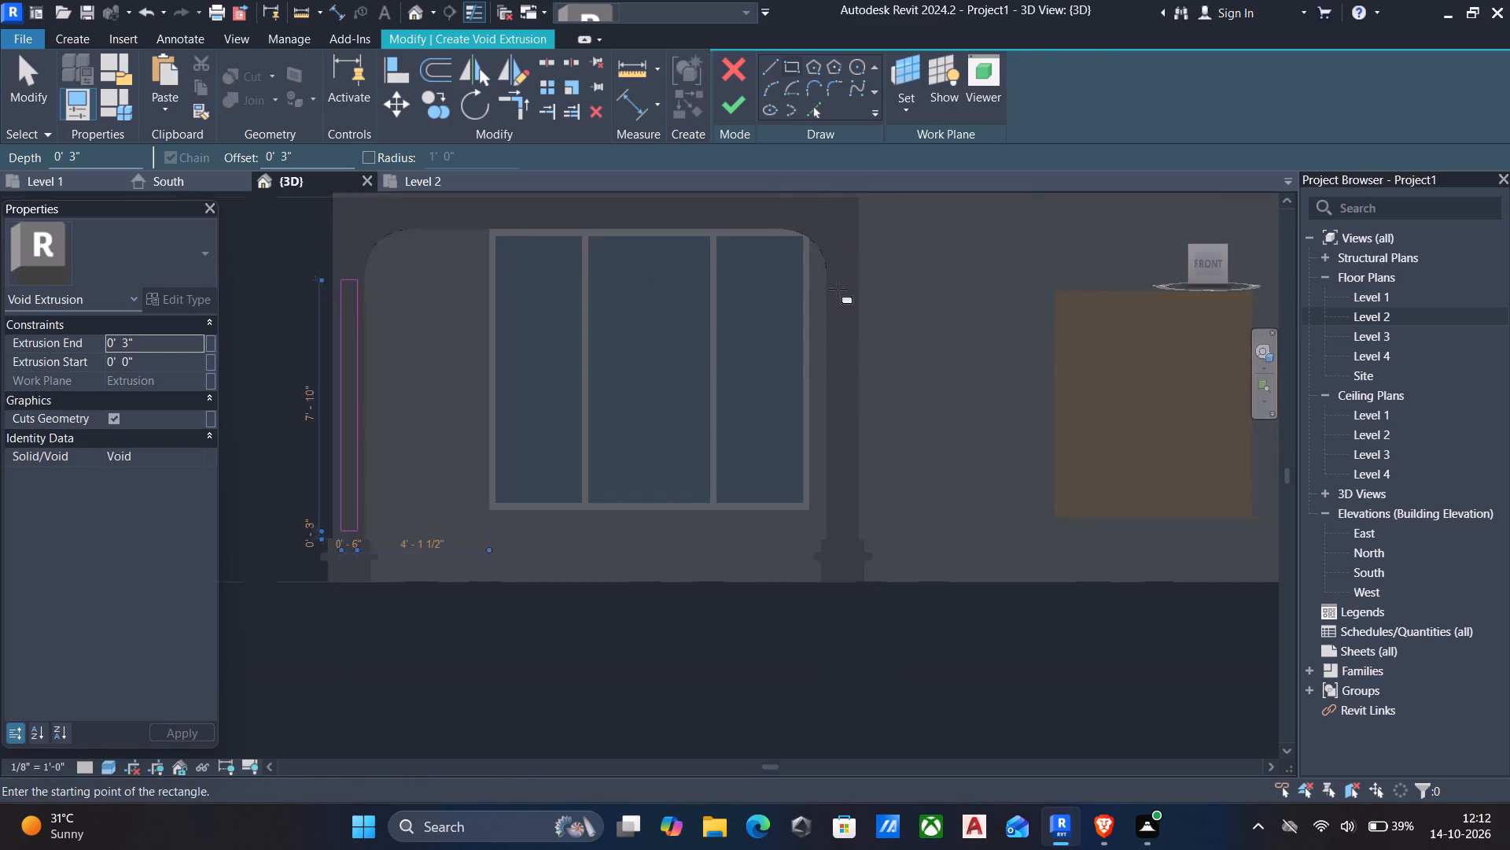
{"action": "key", "text": "Escape"}
{"action": "scroll", "coordinate": [706, 304], "scroll_direction": "down", "scroll_amount": 2}
{"action": "key", "text": "Escape"}
{"action": "left_click_drag", "start_coordinate": [432, 272], "coordinate": [573, 501]}
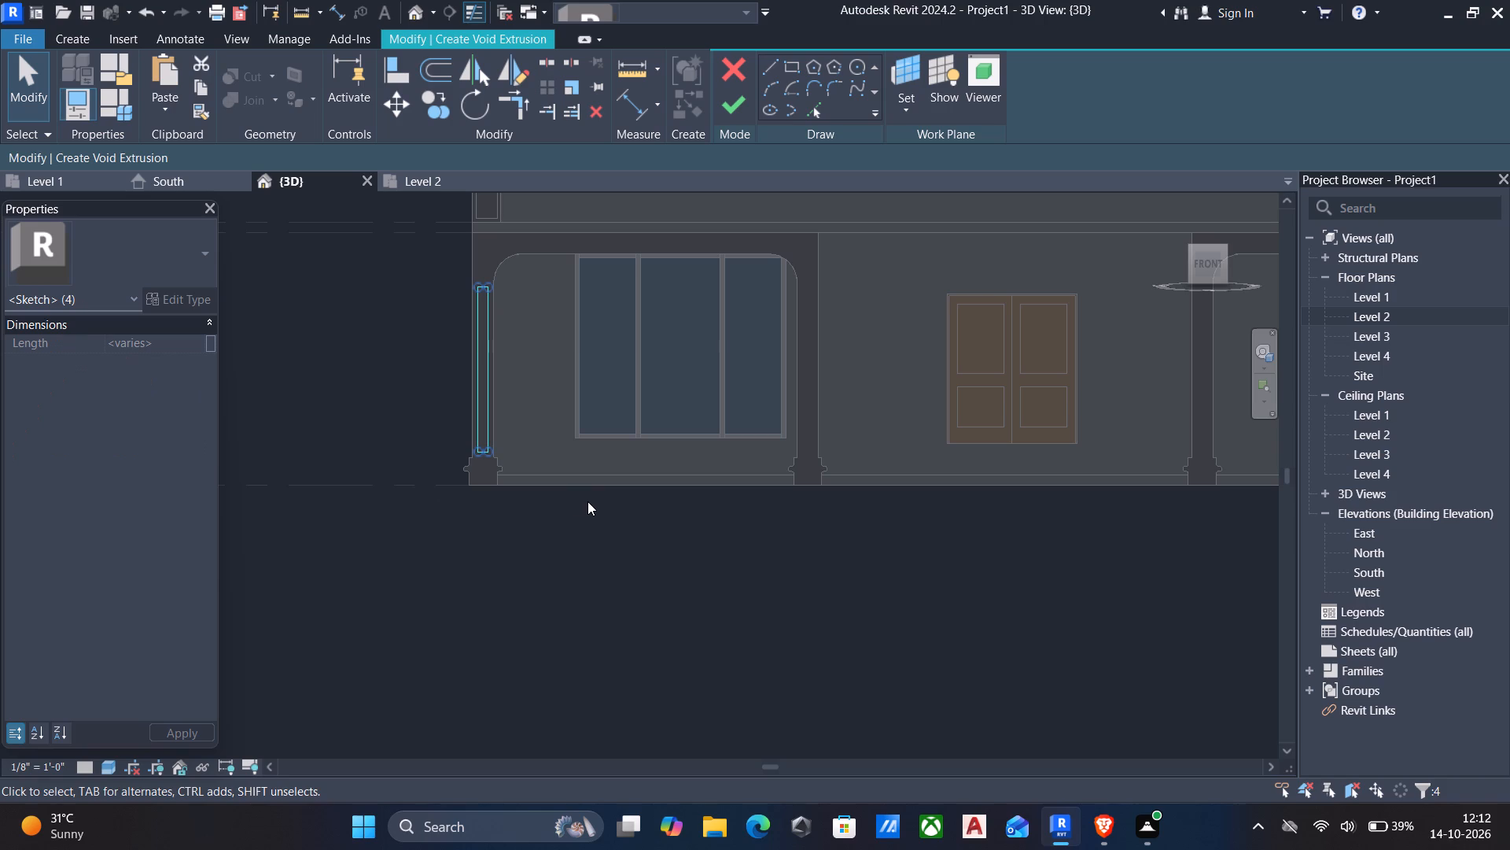
{"action": "key", "text": "c"}
{"action": "key", "text": "o"}
{"action": "scroll", "coordinate": [447, 269], "scroll_direction": "up", "scroll_amount": 5}
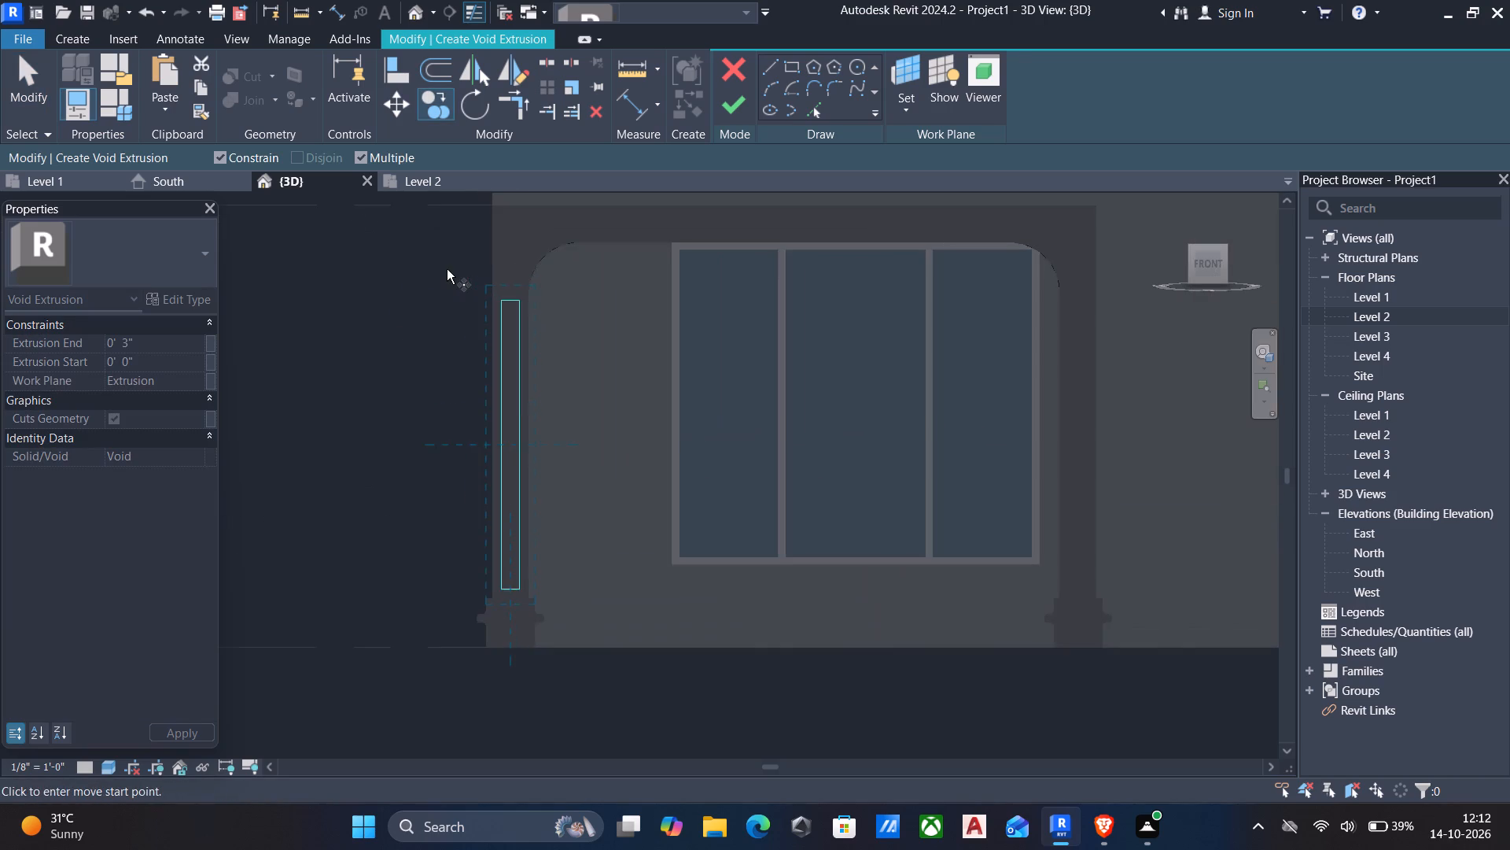
{"action": "scroll", "coordinate": [492, 299], "scroll_direction": "up", "scroll_amount": 6}
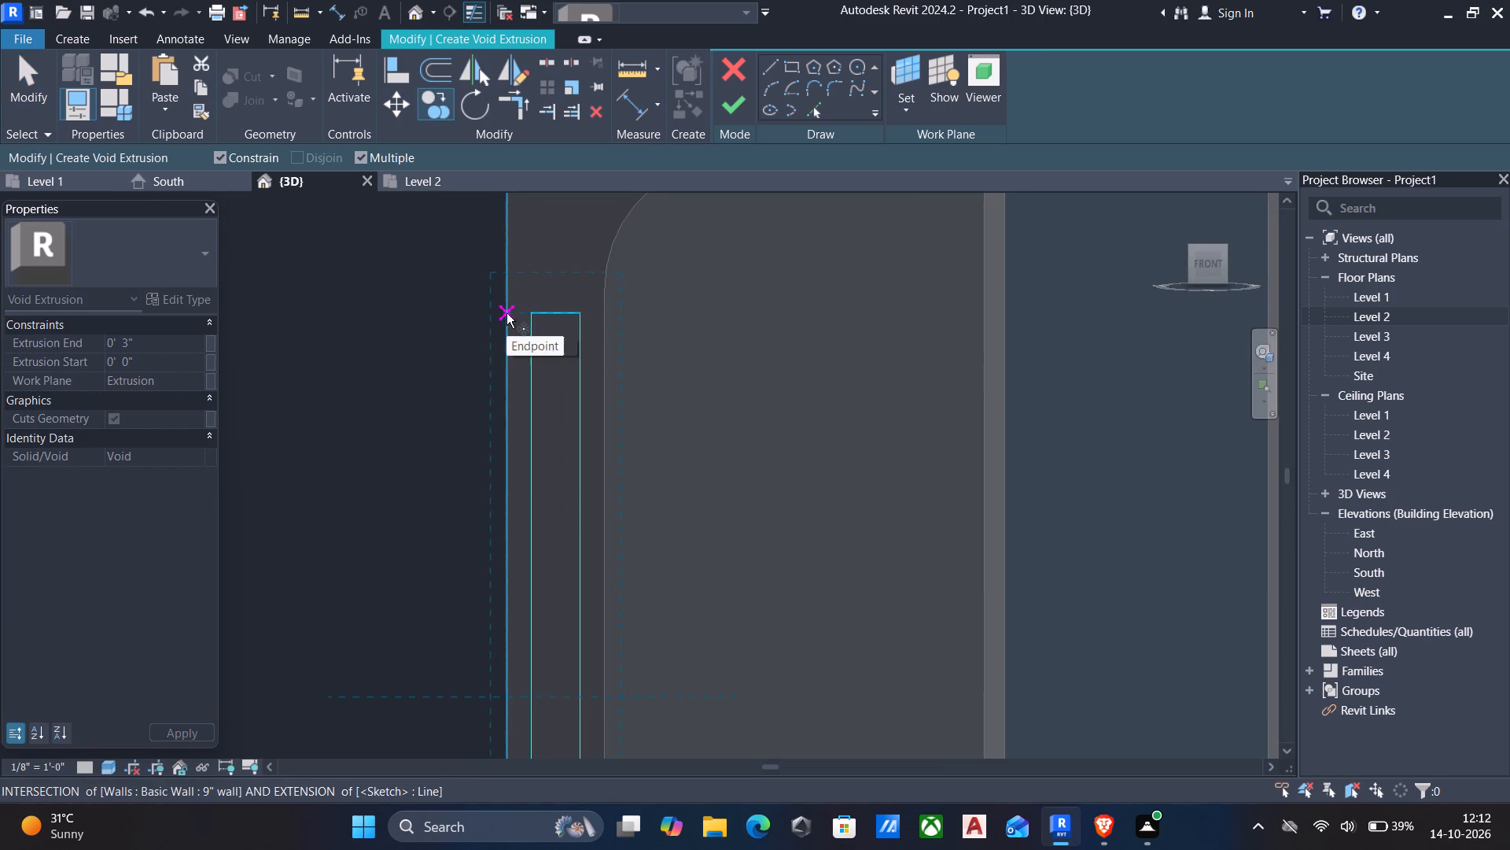
{"action": "left_click", "coordinate": [506, 313]}
{"action": "scroll", "coordinate": [619, 318], "scroll_direction": "down", "scroll_amount": 4}
{"action": "middle_click_drag", "start_coordinate": [762, 316], "coordinate": [484, 305]}
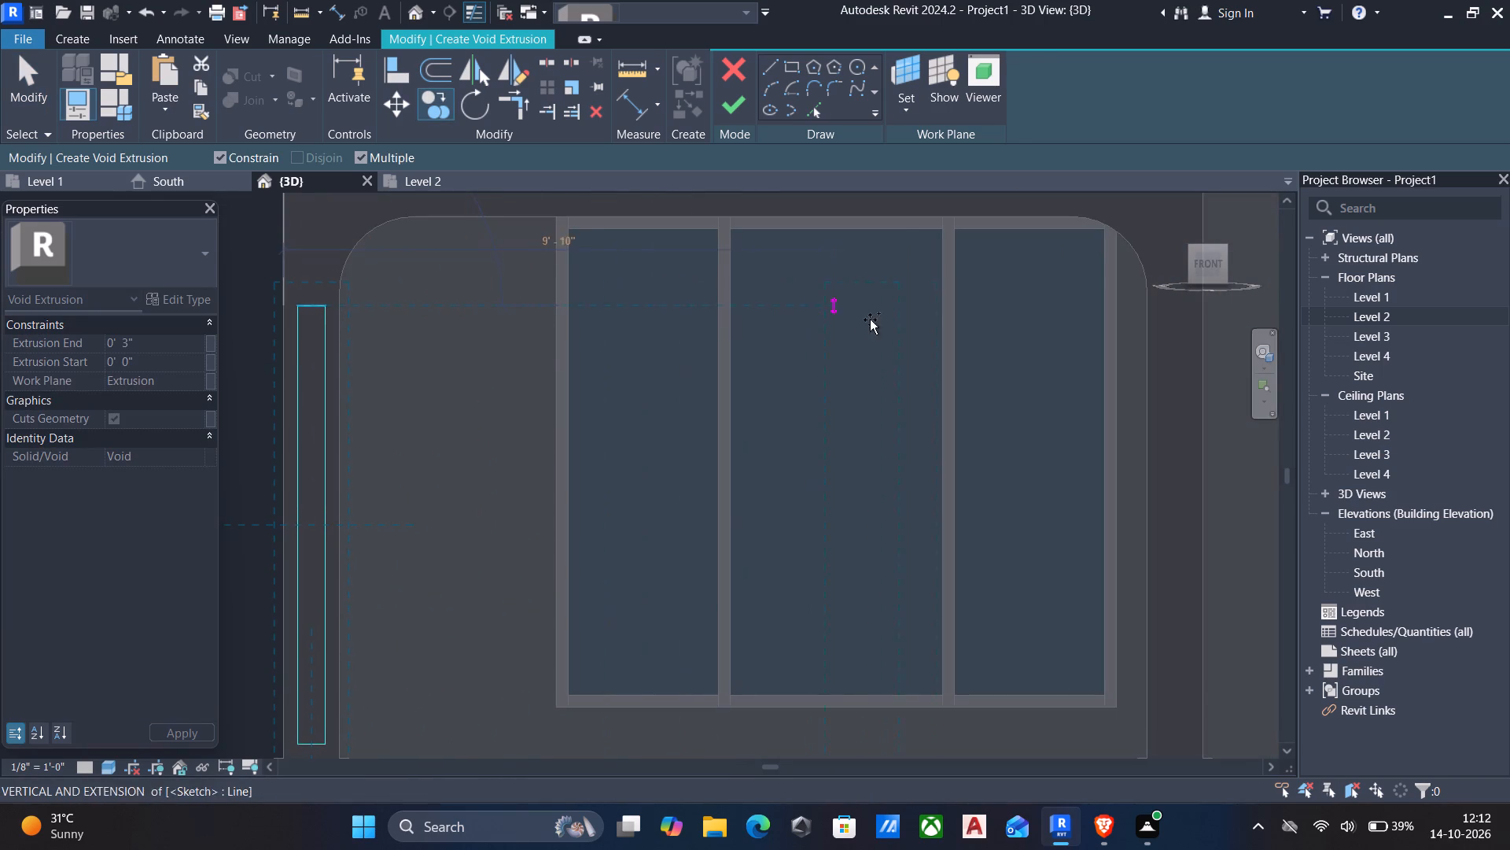
{"action": "middle_click_drag", "start_coordinate": [898, 319], "coordinate": [598, 329]}
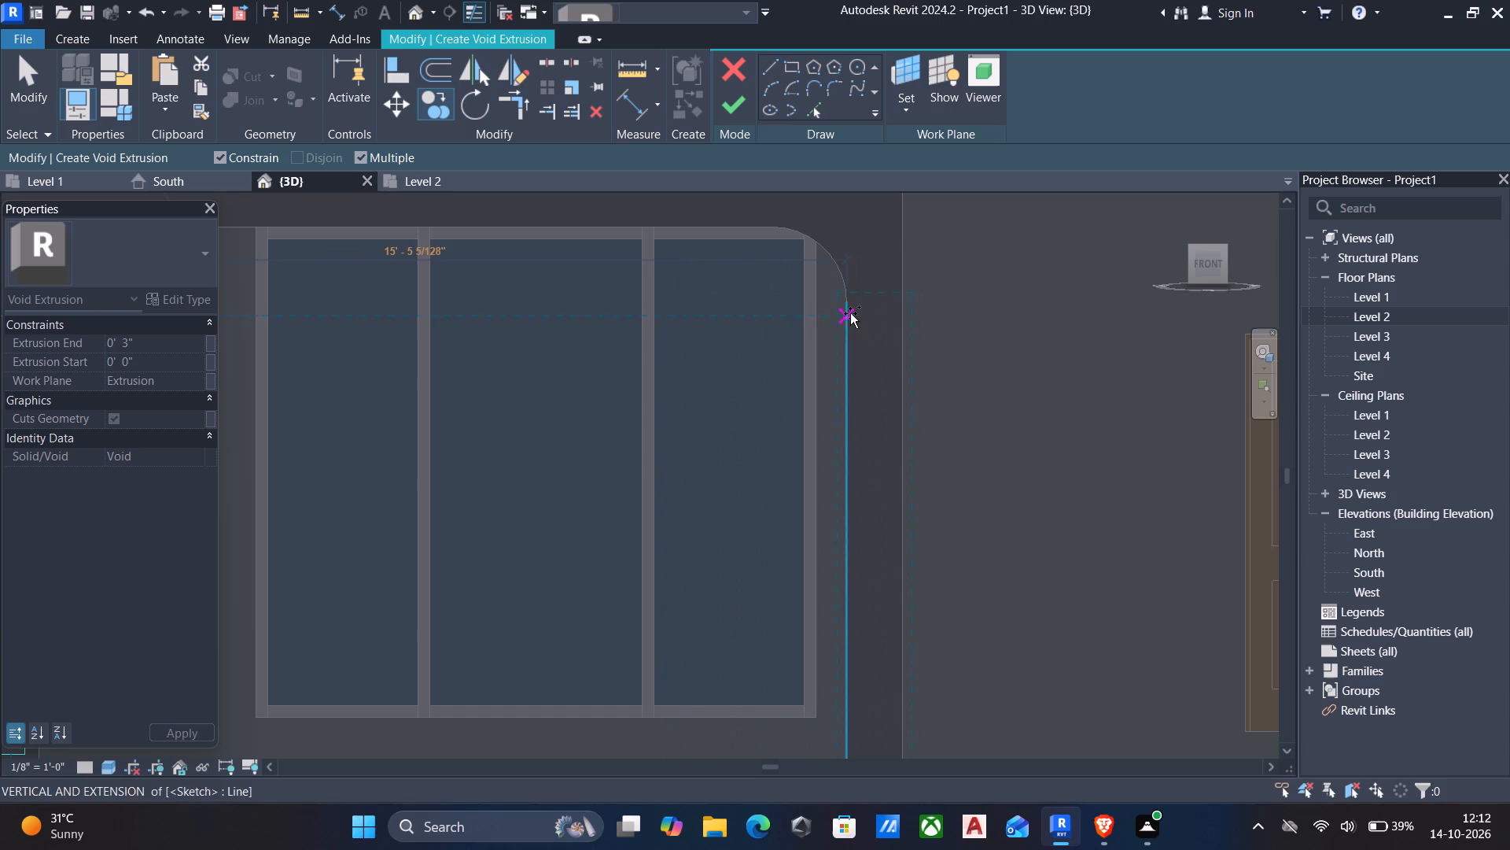
{"action": "left_click", "coordinate": [849, 313]}
Place further copies of the panel rectangle in the inner and outer legs of the east window frame.
{"action": "middle_click_drag", "start_coordinate": [919, 313], "coordinate": [537, 290]}
{"action": "scroll", "coordinate": [644, 327], "scroll_direction": "down", "scroll_amount": 4}
{"action": "middle_click_drag", "start_coordinate": [900, 328], "coordinate": [601, 344]}
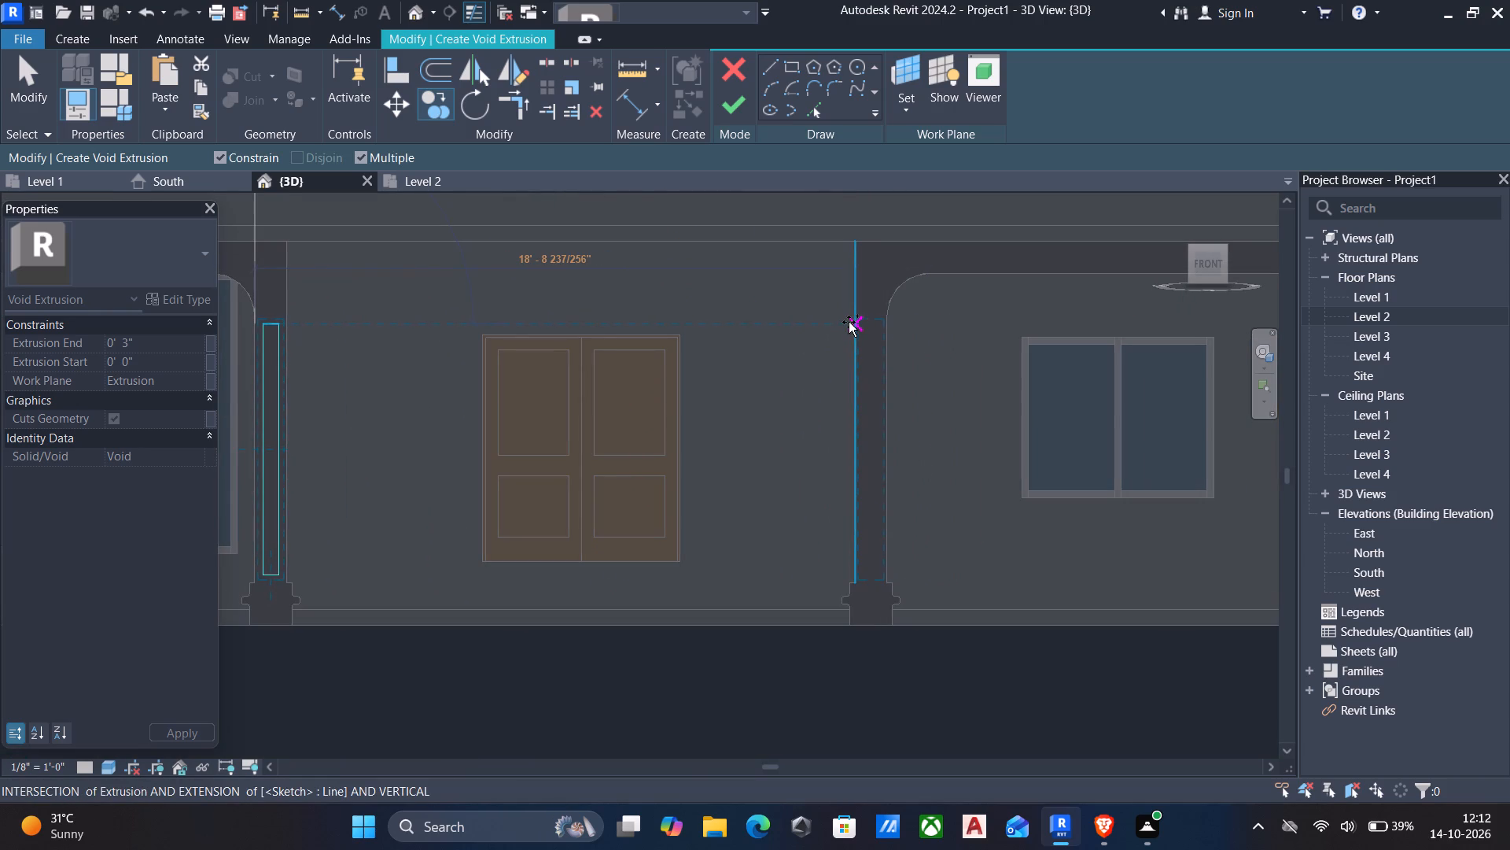
{"action": "left_click", "coordinate": [853, 322]}
{"action": "middle_click_drag", "start_coordinate": [907, 324], "coordinate": [584, 353]}
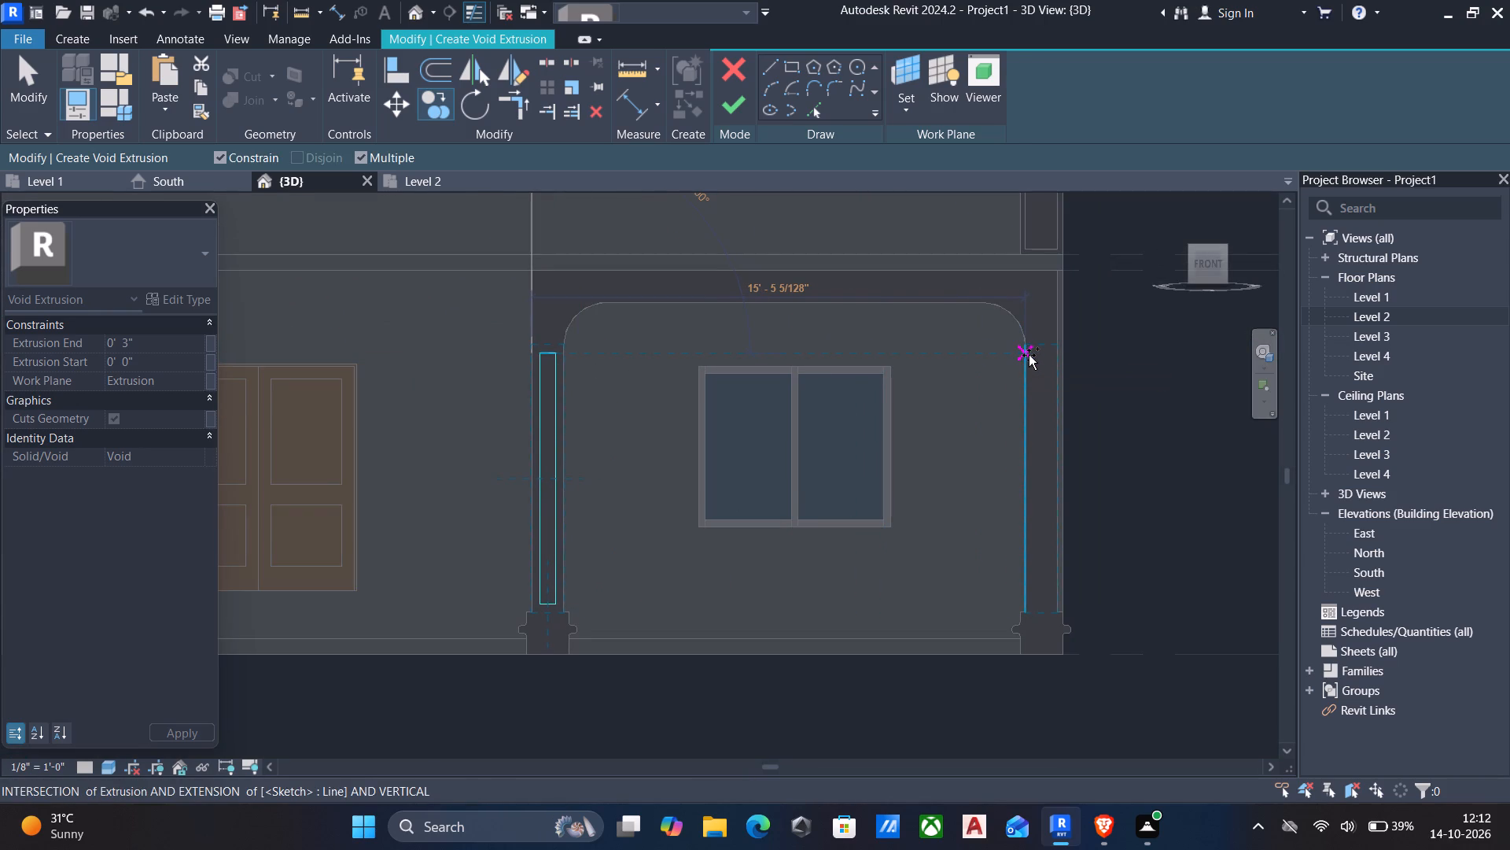
{"action": "left_click", "coordinate": [1027, 355]}
{"action": "key", "text": "Escape"}
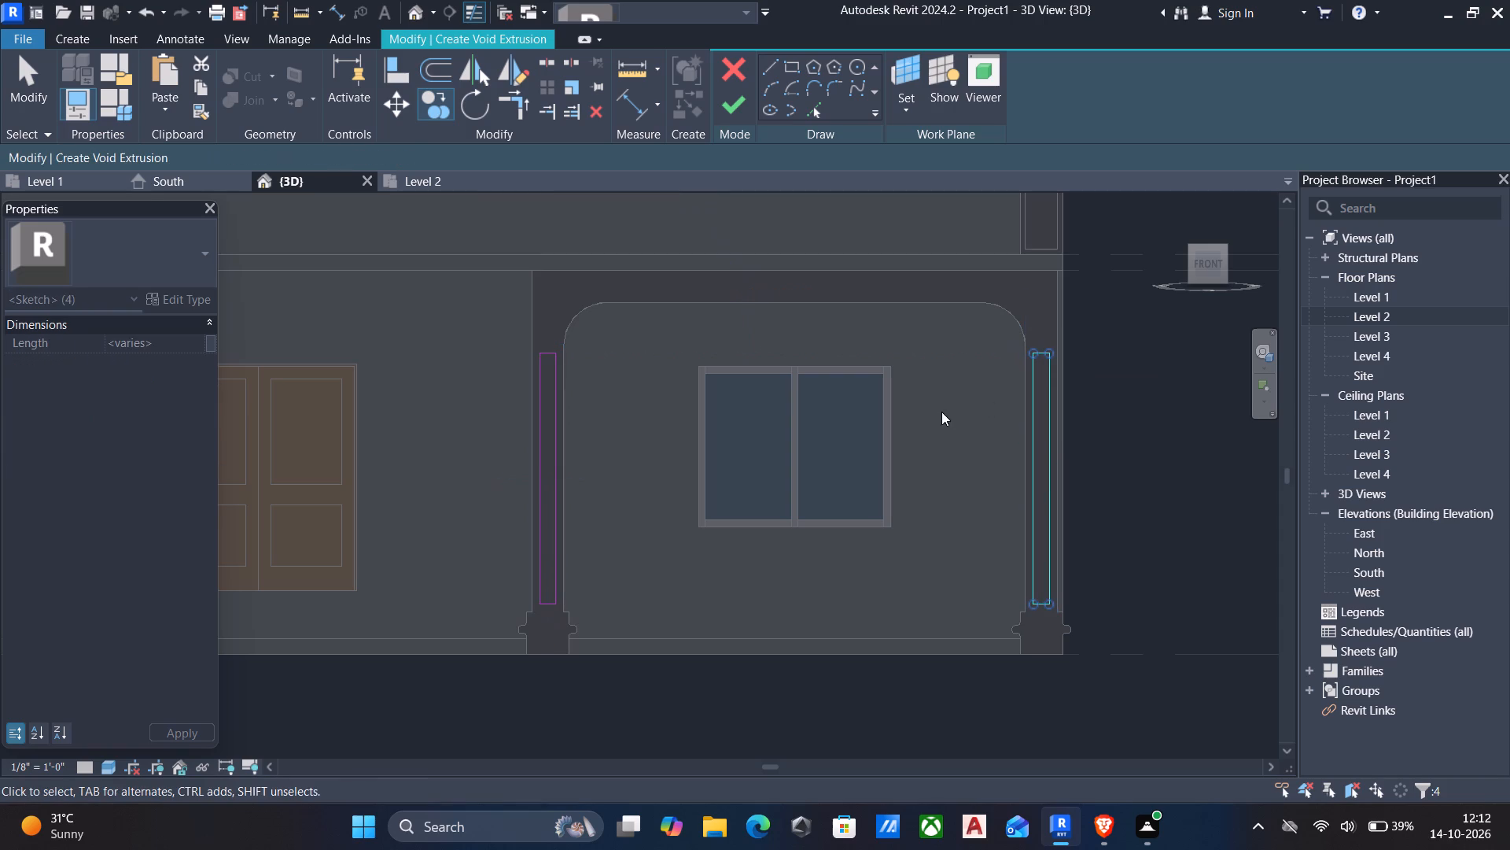
Finish the void sketch of the four leg panels and set the extrusion end to 2".
{"action": "middle_click_drag", "start_coordinate": [938, 413], "coordinate": [970, 399]}
{"action": "scroll", "coordinate": [886, 401], "scroll_direction": "down", "scroll_amount": 3}
{"action": "middle_click_drag", "start_coordinate": [904, 496], "coordinate": [888, 437]}
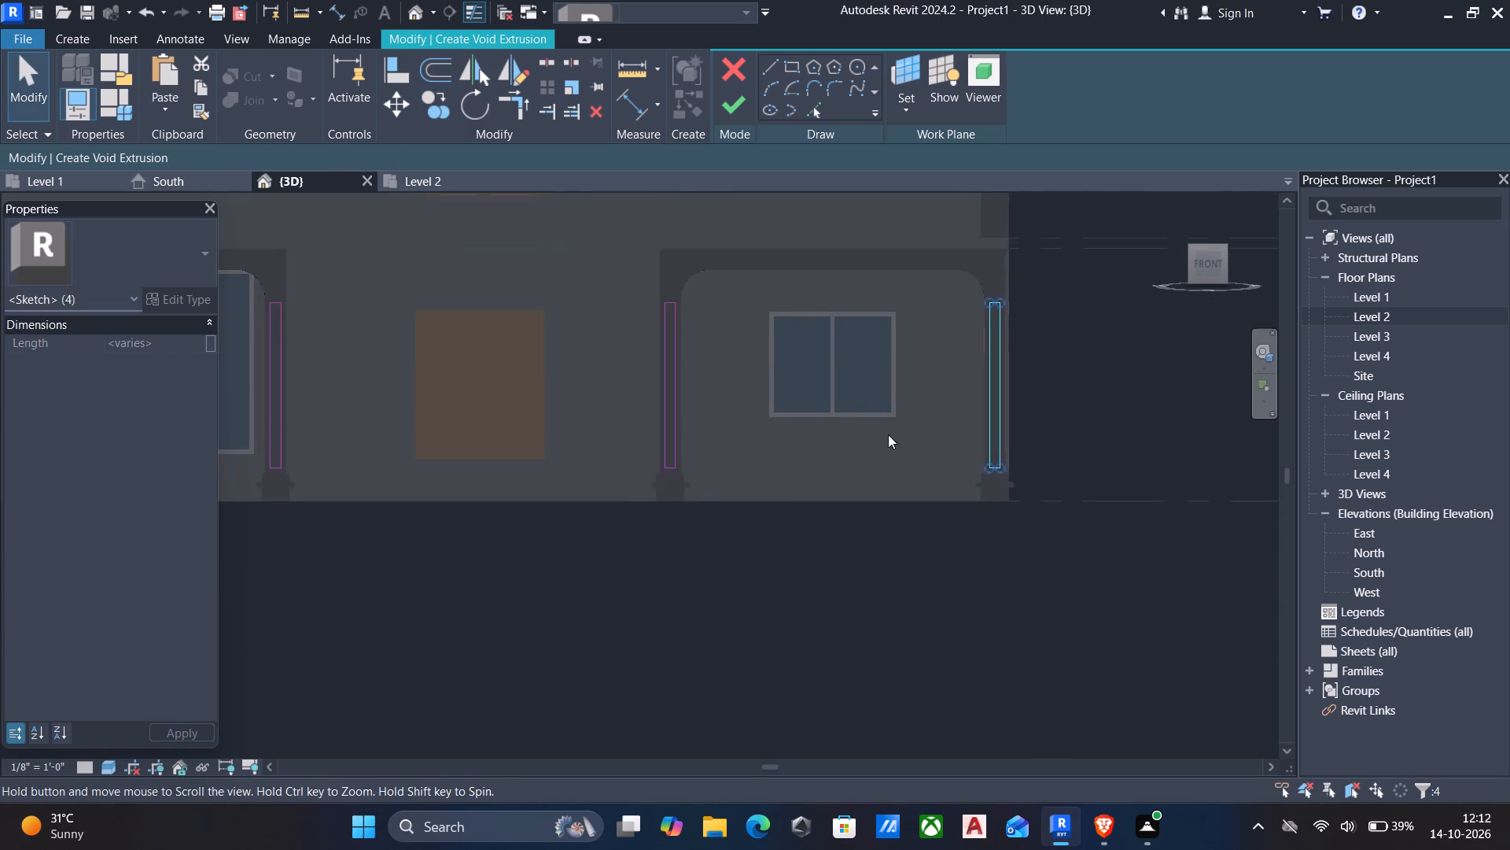
{"action": "middle_click_drag", "start_coordinate": [851, 440], "coordinate": [886, 440]}
{"action": "middle_click_drag", "start_coordinate": [867, 460], "coordinate": [939, 427]}
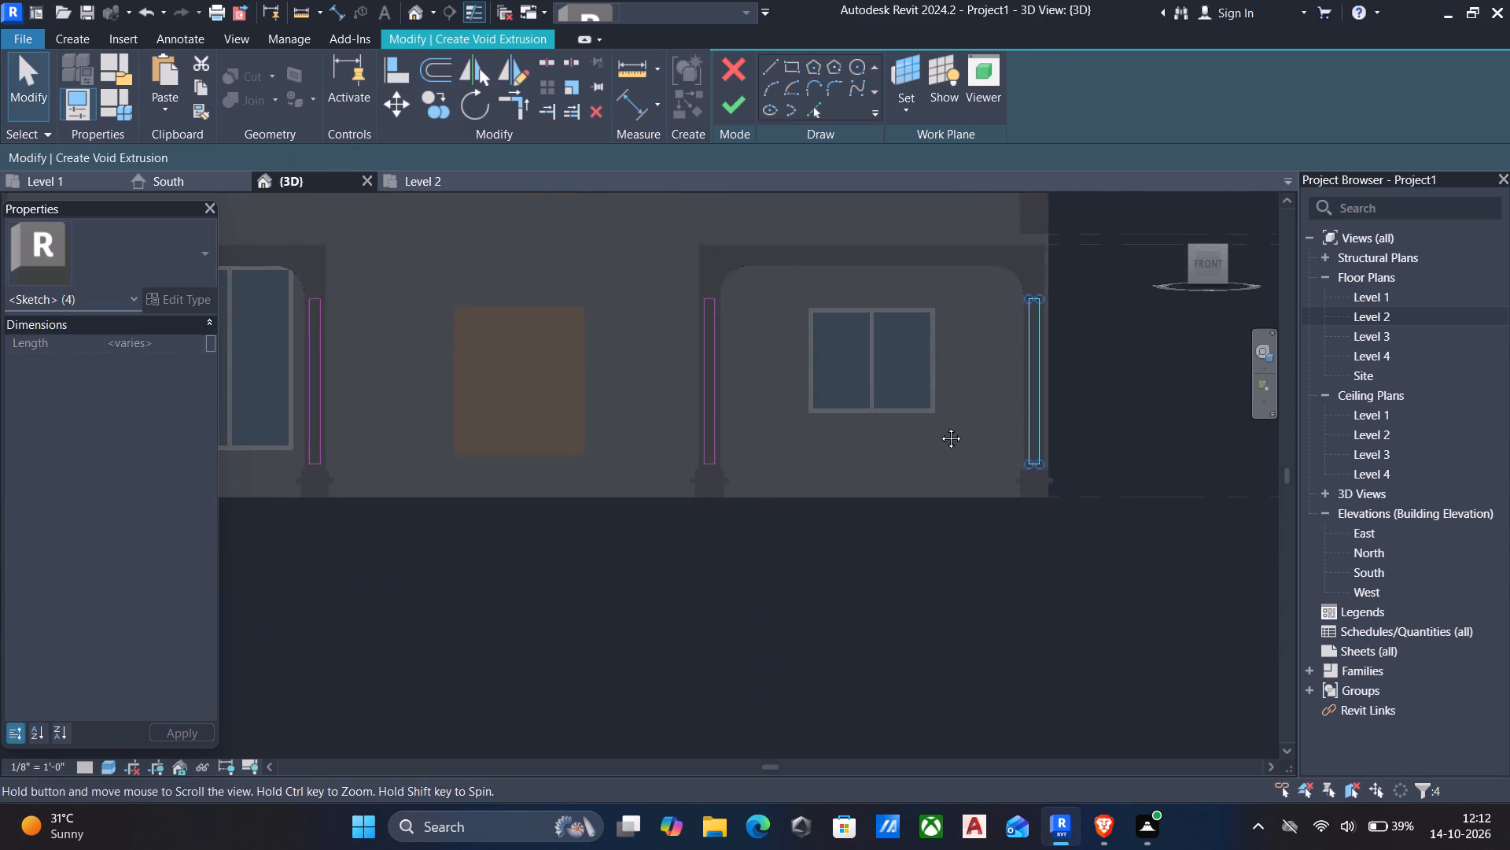
{"action": "middle_click_drag", "start_coordinate": [939, 427], "coordinate": [1000, 406]}
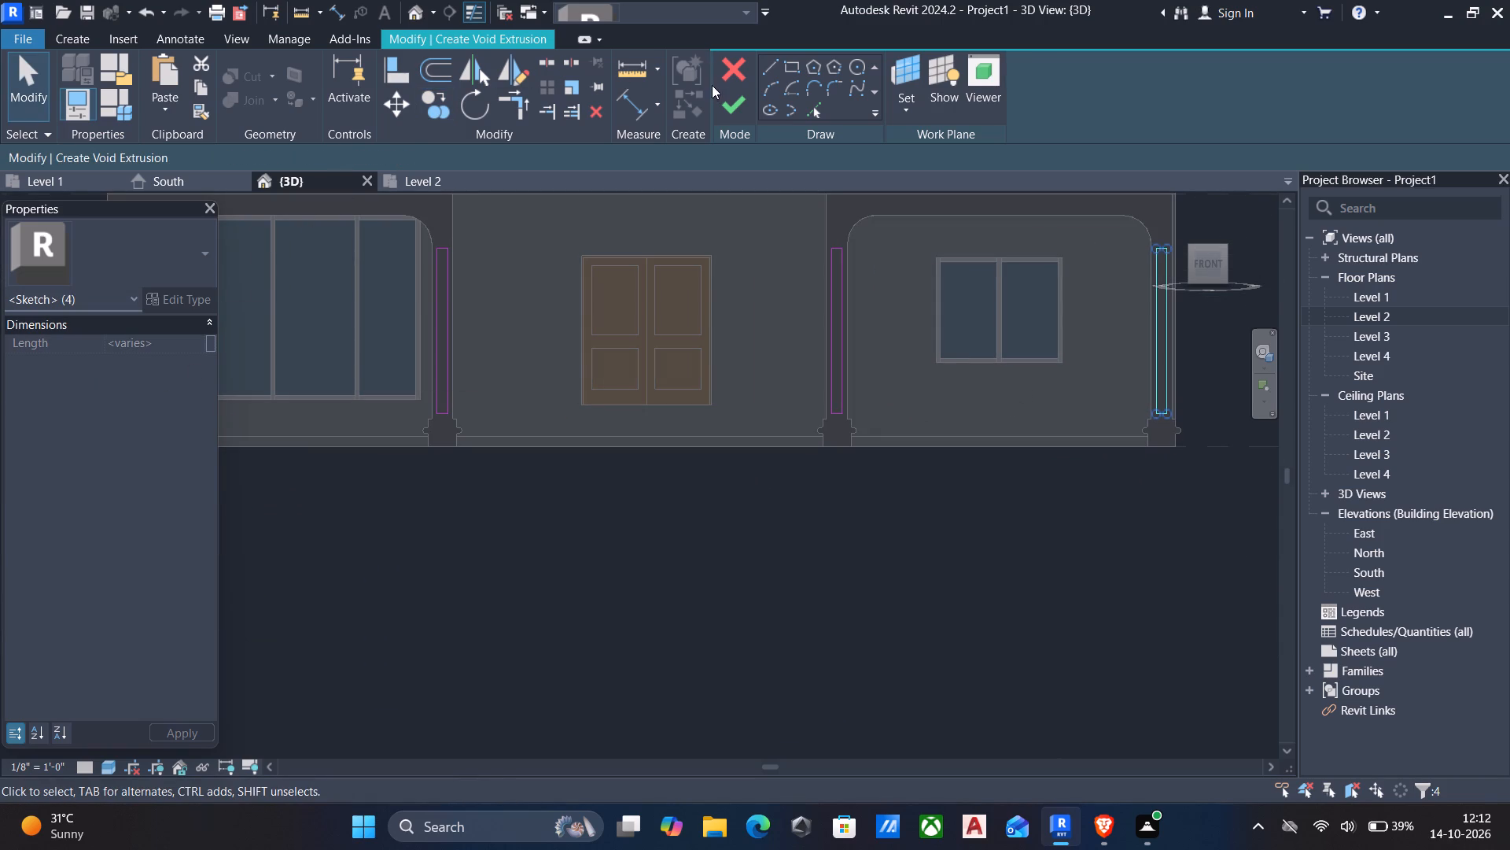
{"action": "left_click", "coordinate": [727, 105]}
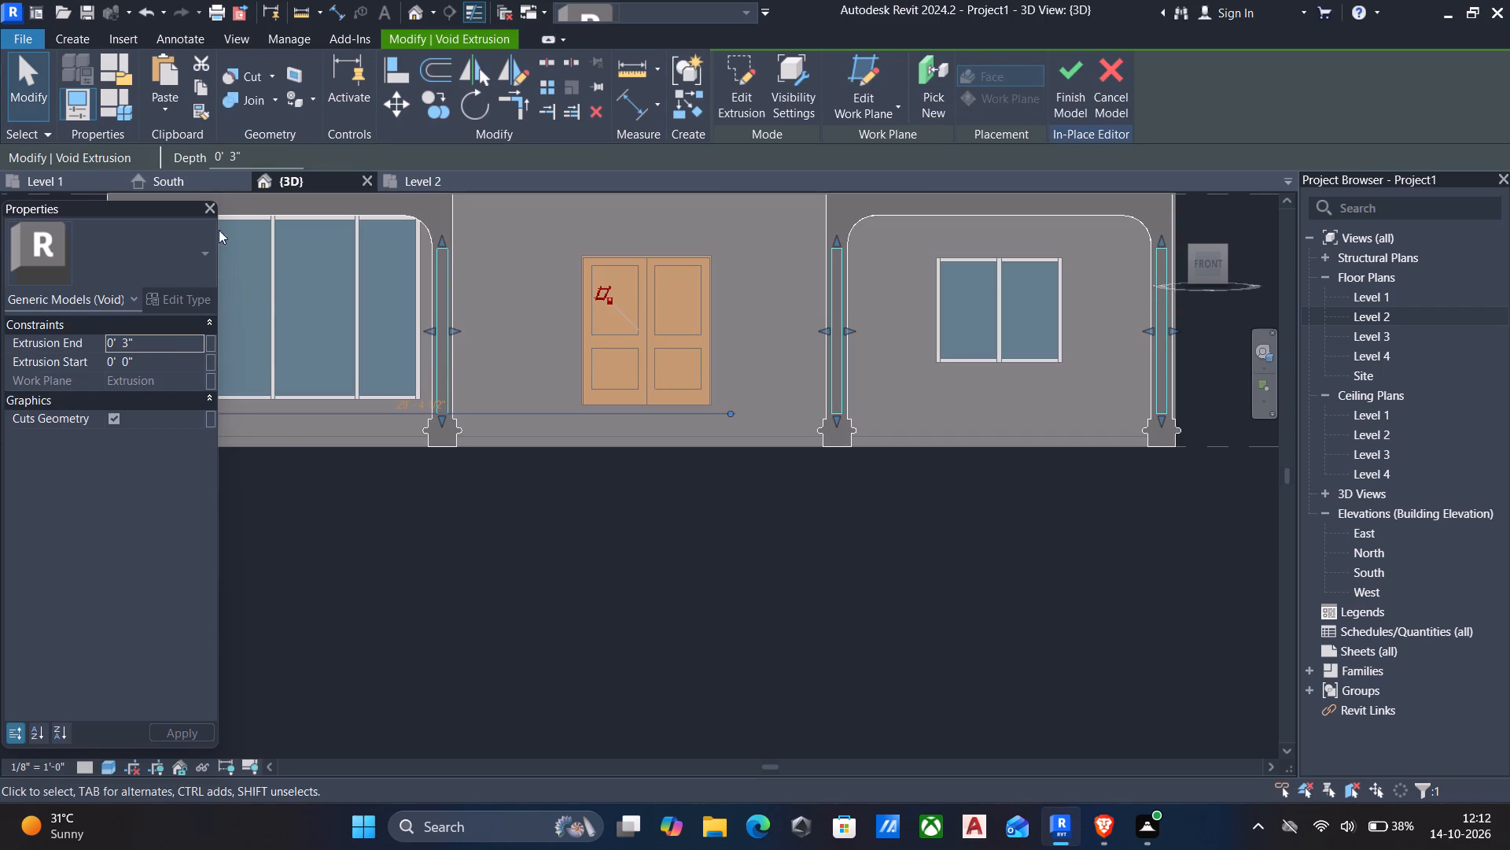
{"action": "left_click", "coordinate": [170, 340]}
{"action": "type", "text": "2\""}
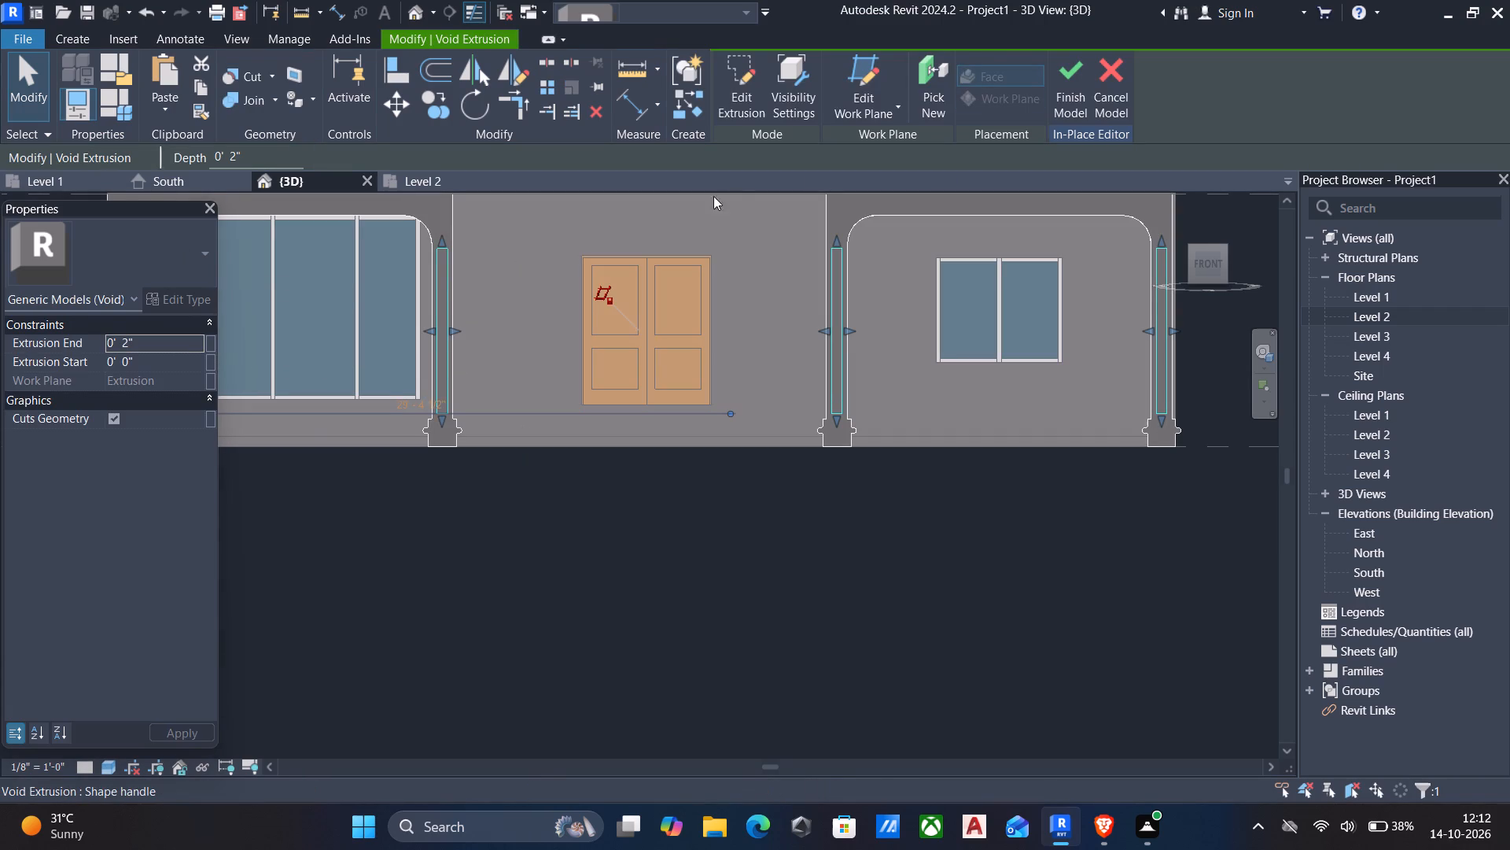
Check the recessed panels on the frame legs and finish the in-place model.
{"action": "scroll", "coordinate": [921, 297], "scroll_direction": "down", "scroll_amount": 2}
{"action": "middle_click_drag", "start_coordinate": [812, 364], "coordinate": [863, 423], "text": "shift"}
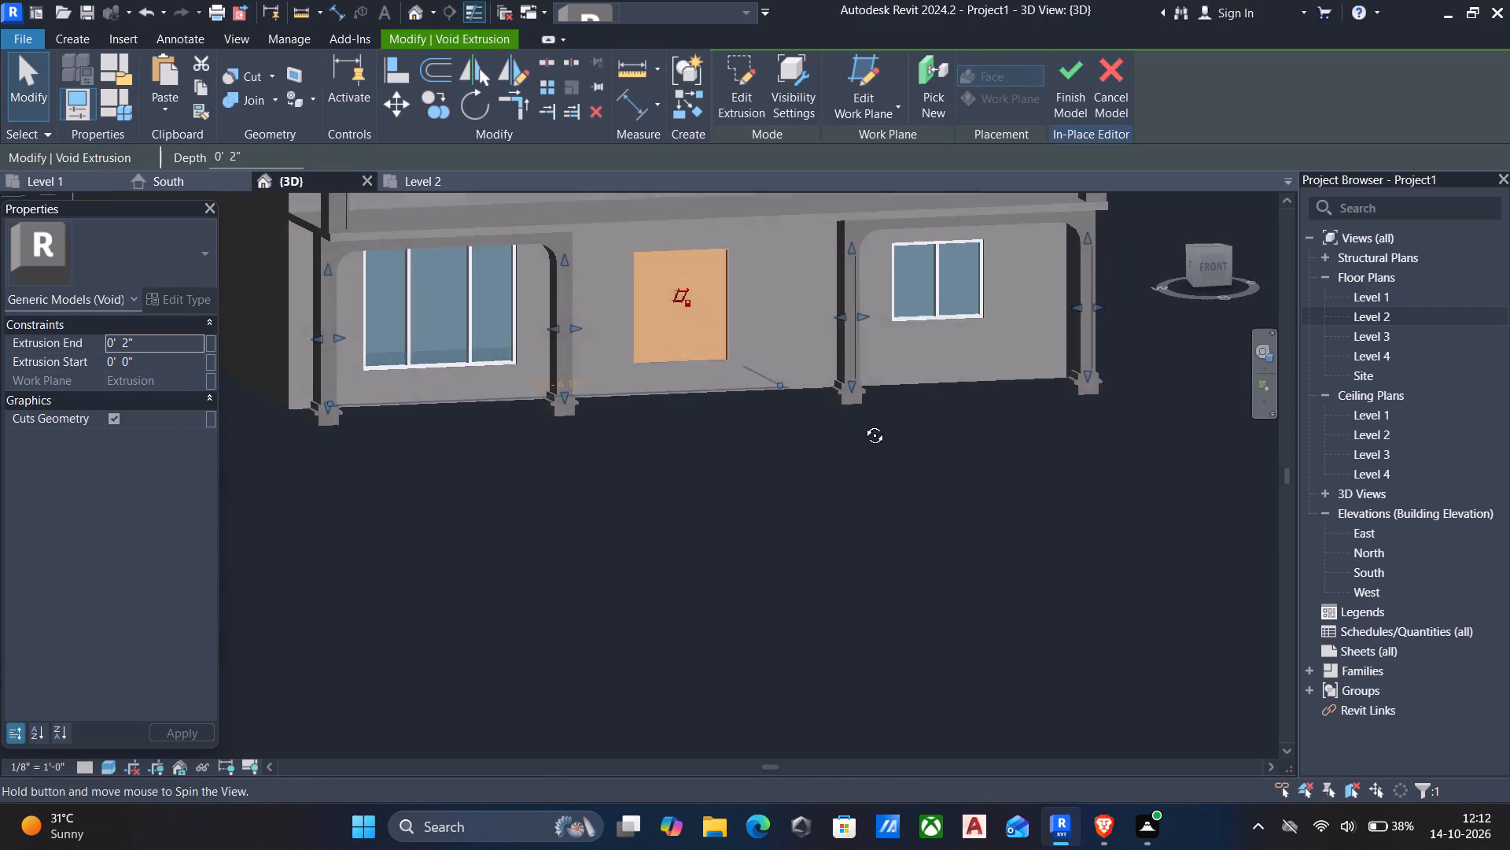
{"action": "middle_click_drag", "start_coordinate": [863, 423], "coordinate": [968, 469], "text": "shift"}
{"action": "scroll", "coordinate": [534, 420], "scroll_direction": "up", "scroll_amount": 5}
{"action": "key", "text": "Escape"}
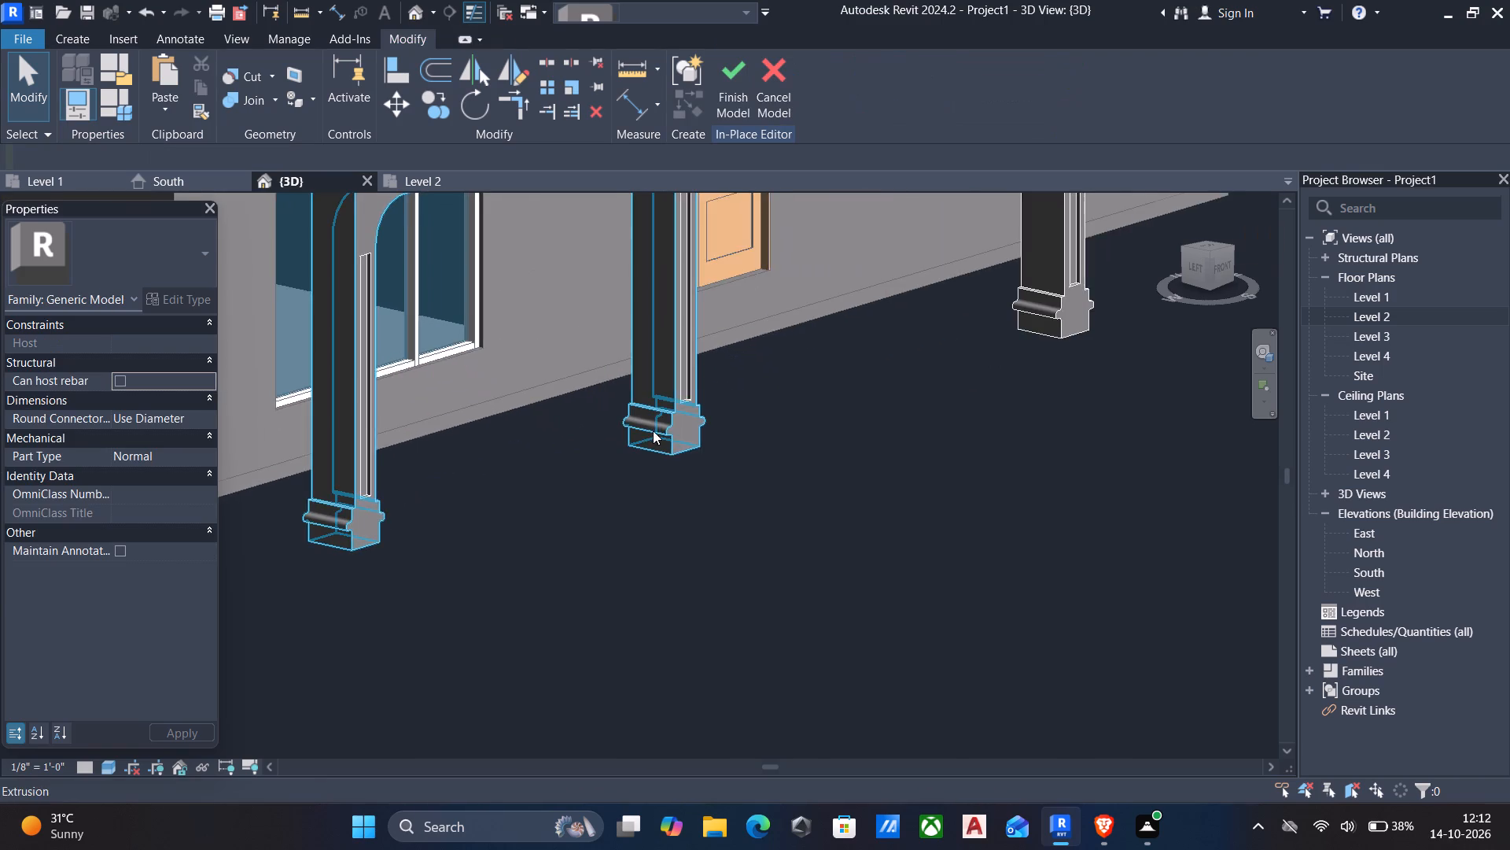
{"action": "middle_click_drag", "start_coordinate": [654, 438], "coordinate": [674, 586]}
{"action": "scroll", "coordinate": [673, 575], "scroll_direction": "down", "scroll_amount": 1}
{"action": "middle_click_drag", "start_coordinate": [801, 438], "coordinate": [795, 533]}
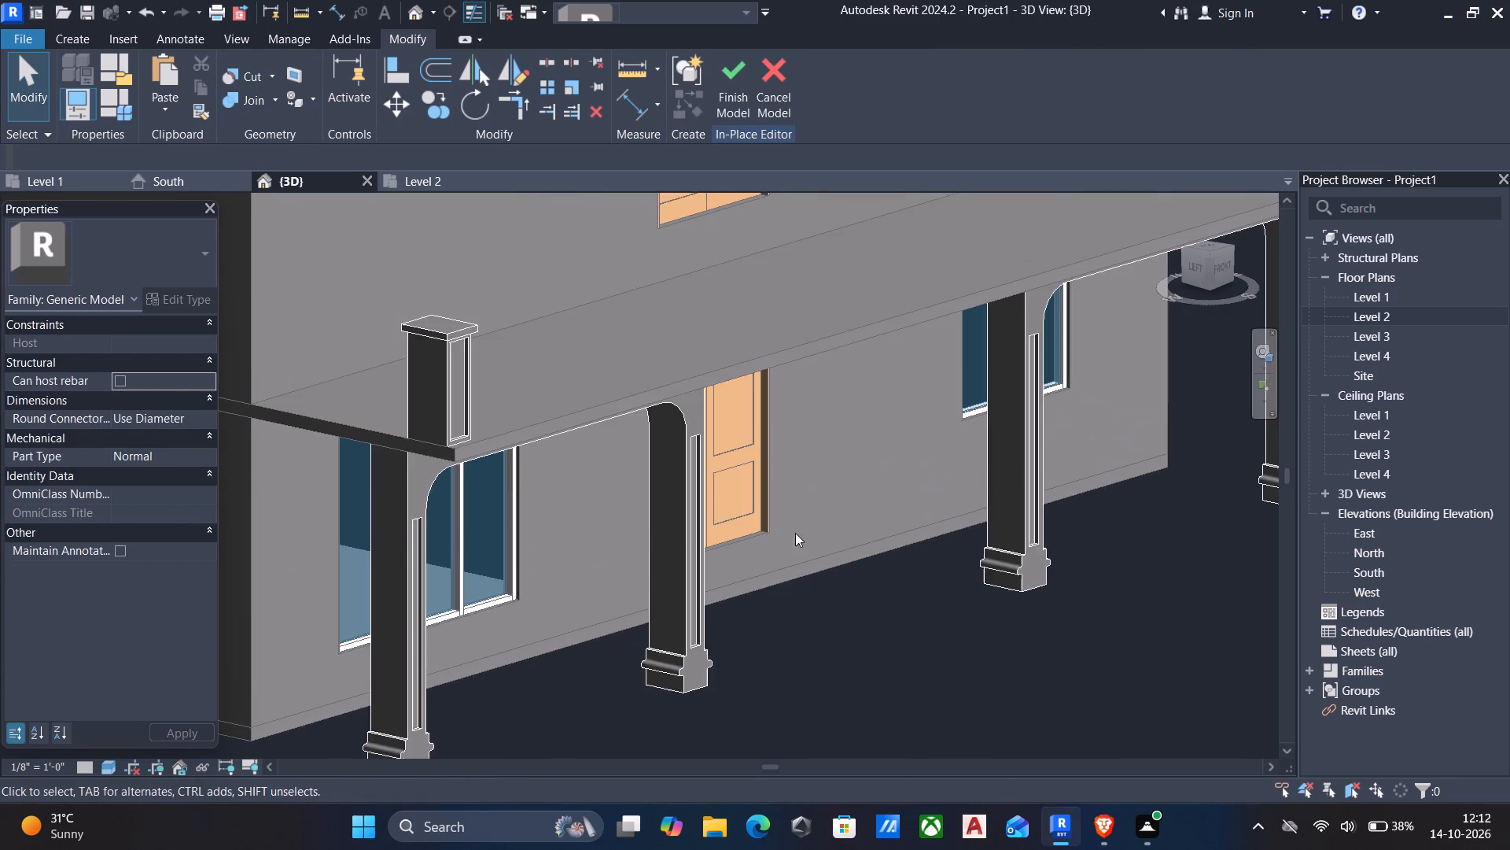
{"action": "scroll", "coordinate": [816, 519], "scroll_direction": "down", "scroll_amount": 2}
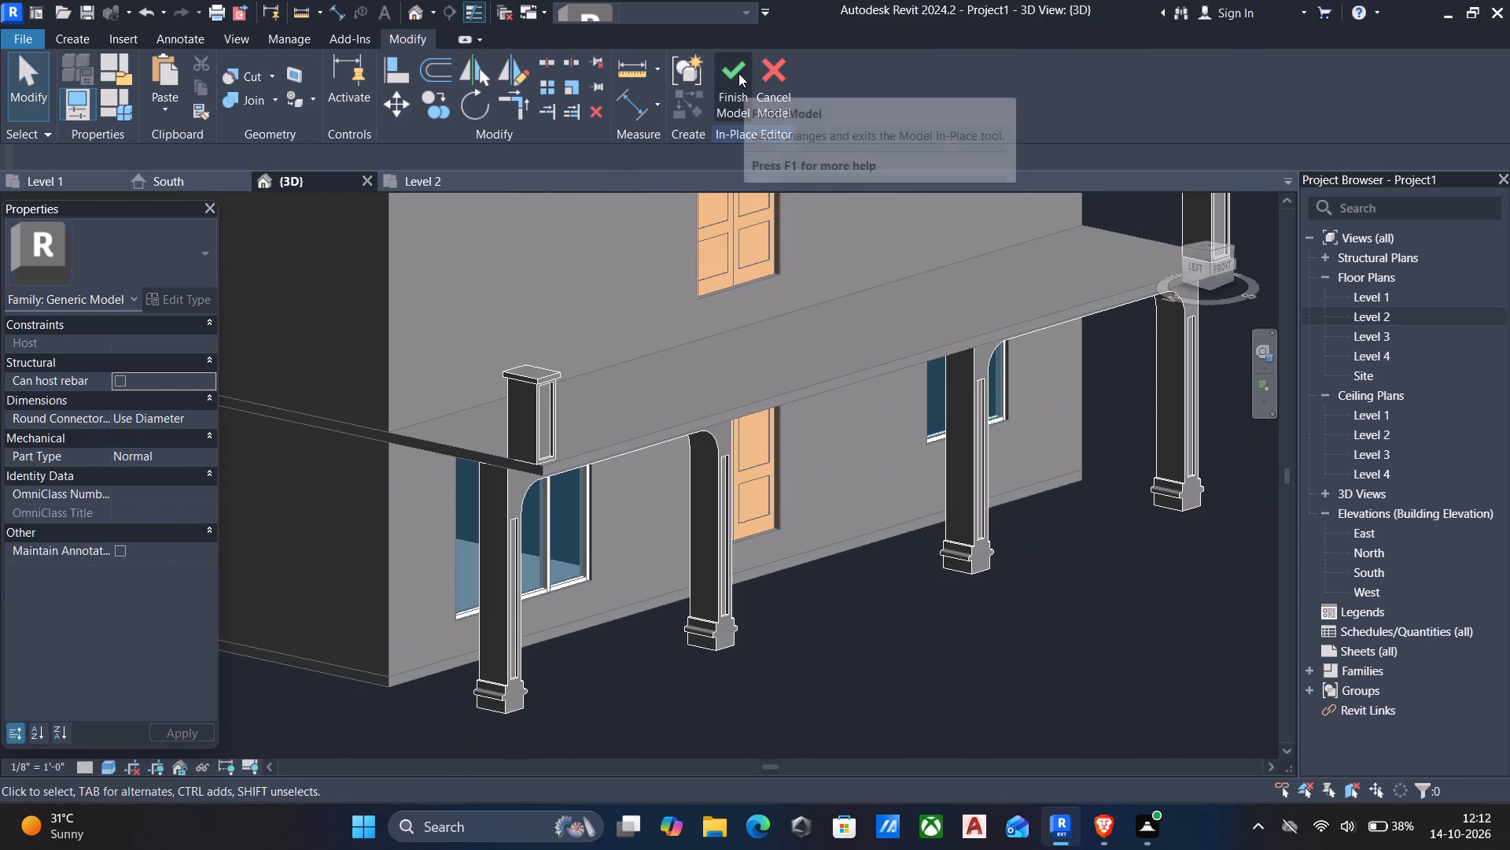
{"action": "left_click", "coordinate": [738, 72]}
Examine the finished window frames, balcony posts and recessed leg panels from the front and both sides.
{"action": "scroll", "coordinate": [886, 356], "scroll_direction": "down", "scroll_amount": 4}
{"action": "middle_click_drag", "start_coordinate": [947, 431], "coordinate": [830, 453], "text": "shift"}
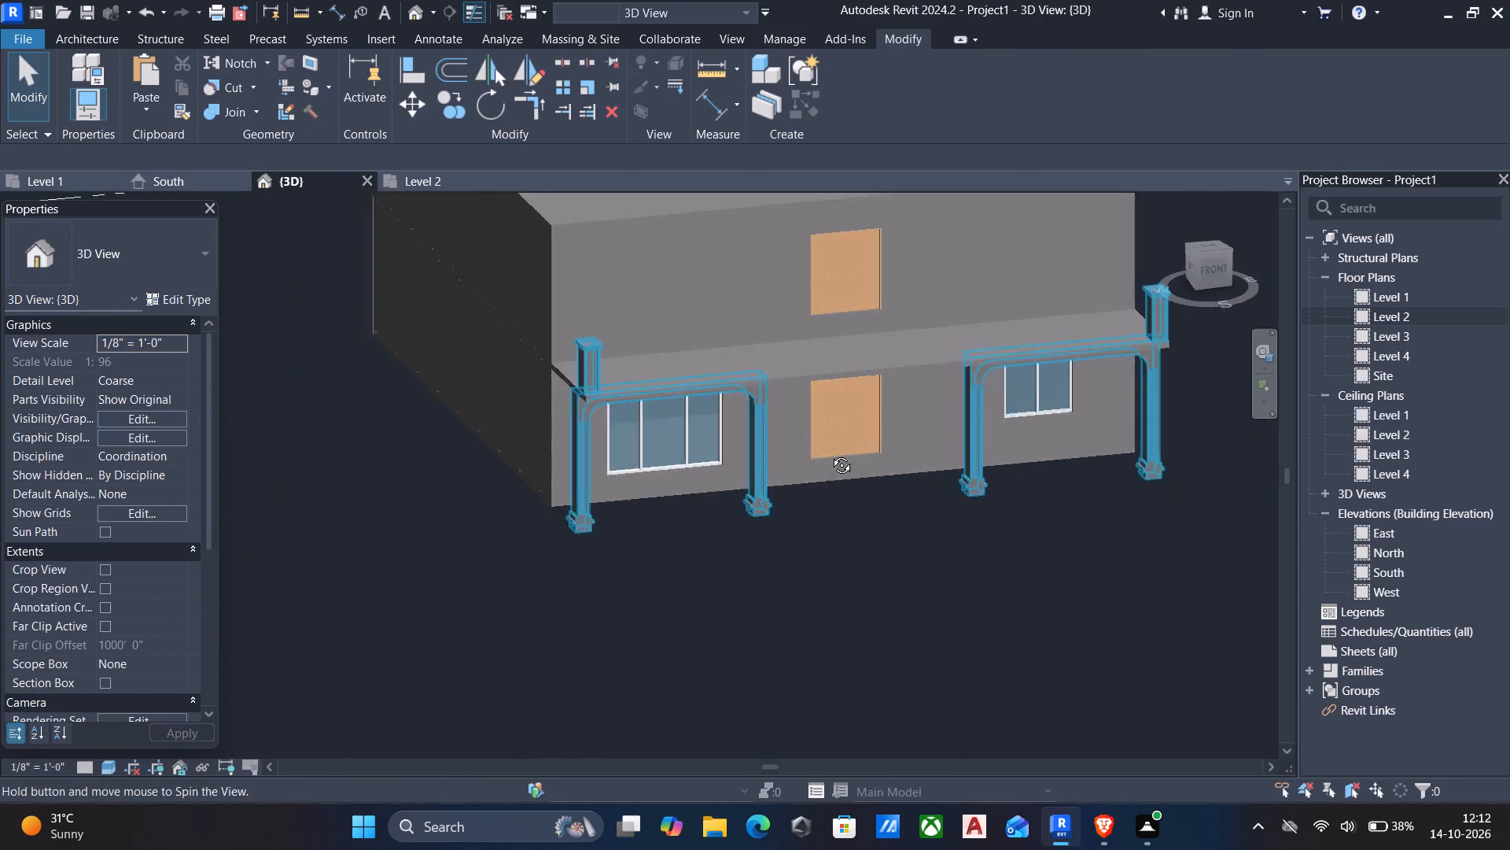
{"action": "middle_click_drag", "start_coordinate": [830, 453], "coordinate": [756, 325], "text": "shift"}
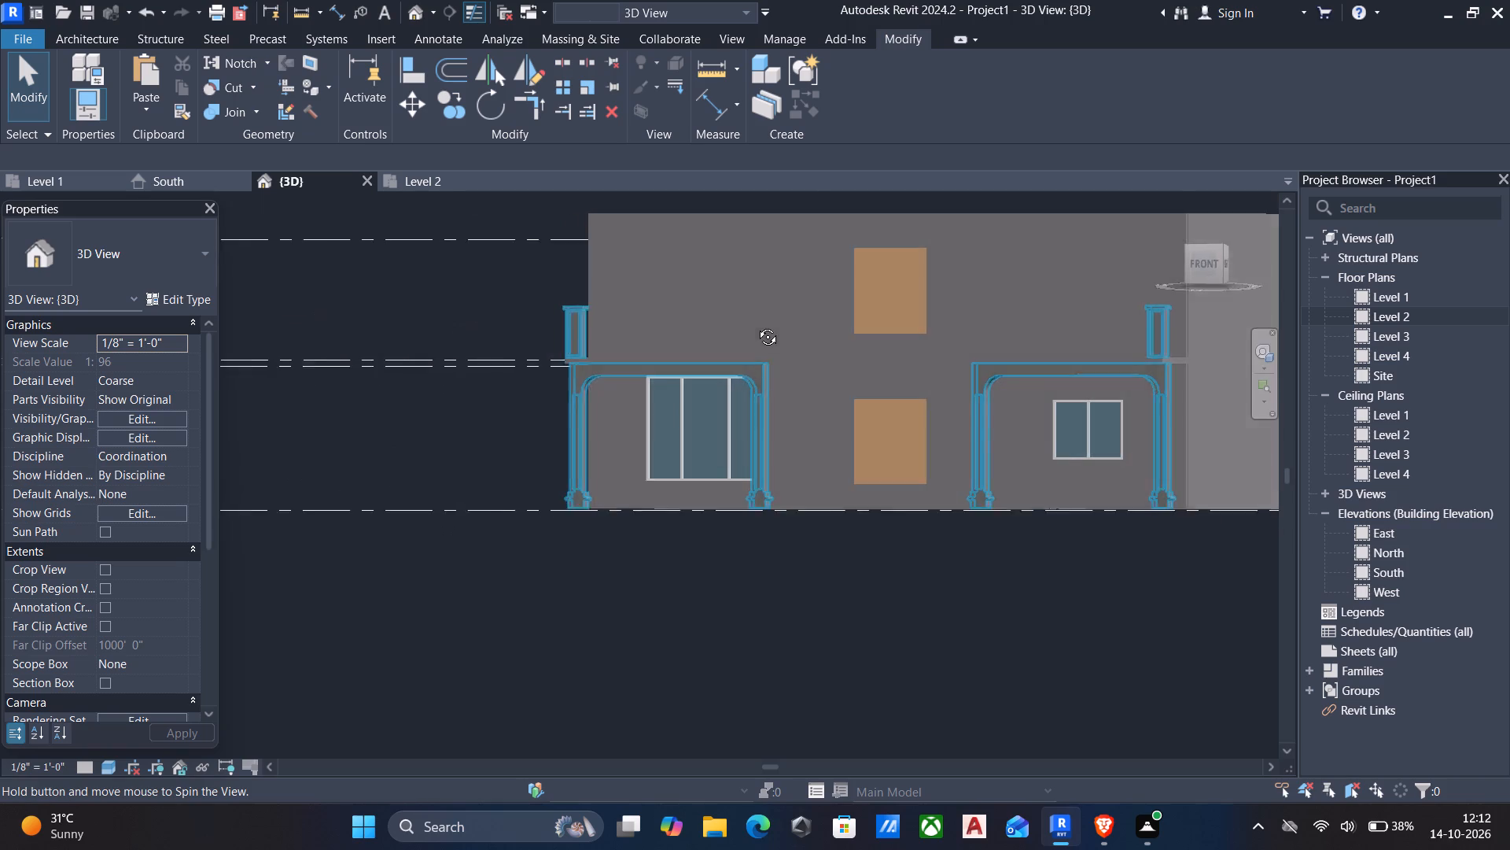
{"action": "middle_click_drag", "start_coordinate": [756, 325], "coordinate": [801, 354], "text": "shift"}
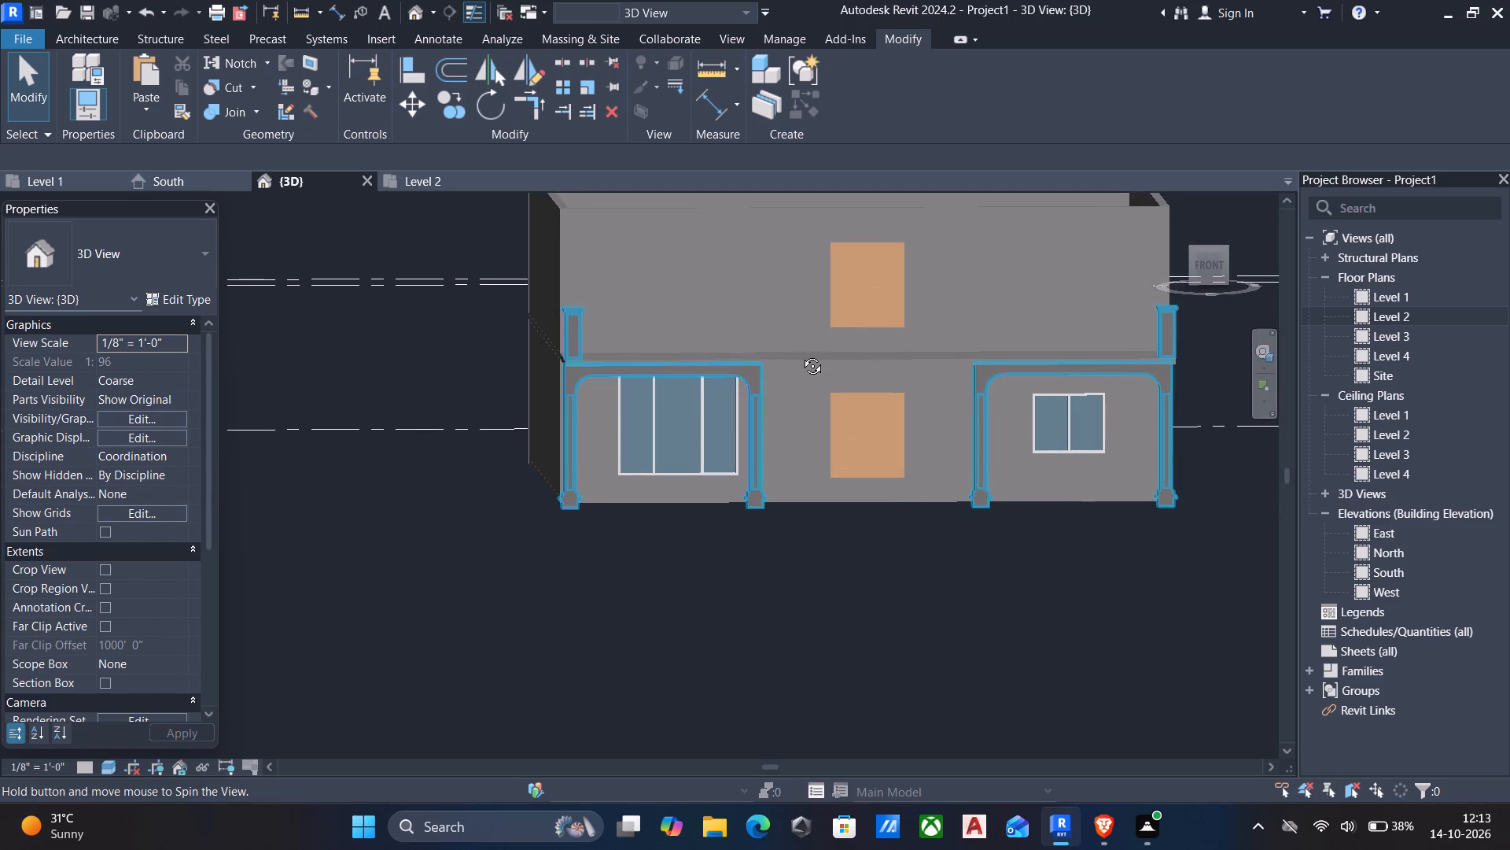
{"action": "middle_click_drag", "start_coordinate": [801, 354], "coordinate": [621, 375], "text": "shift"}
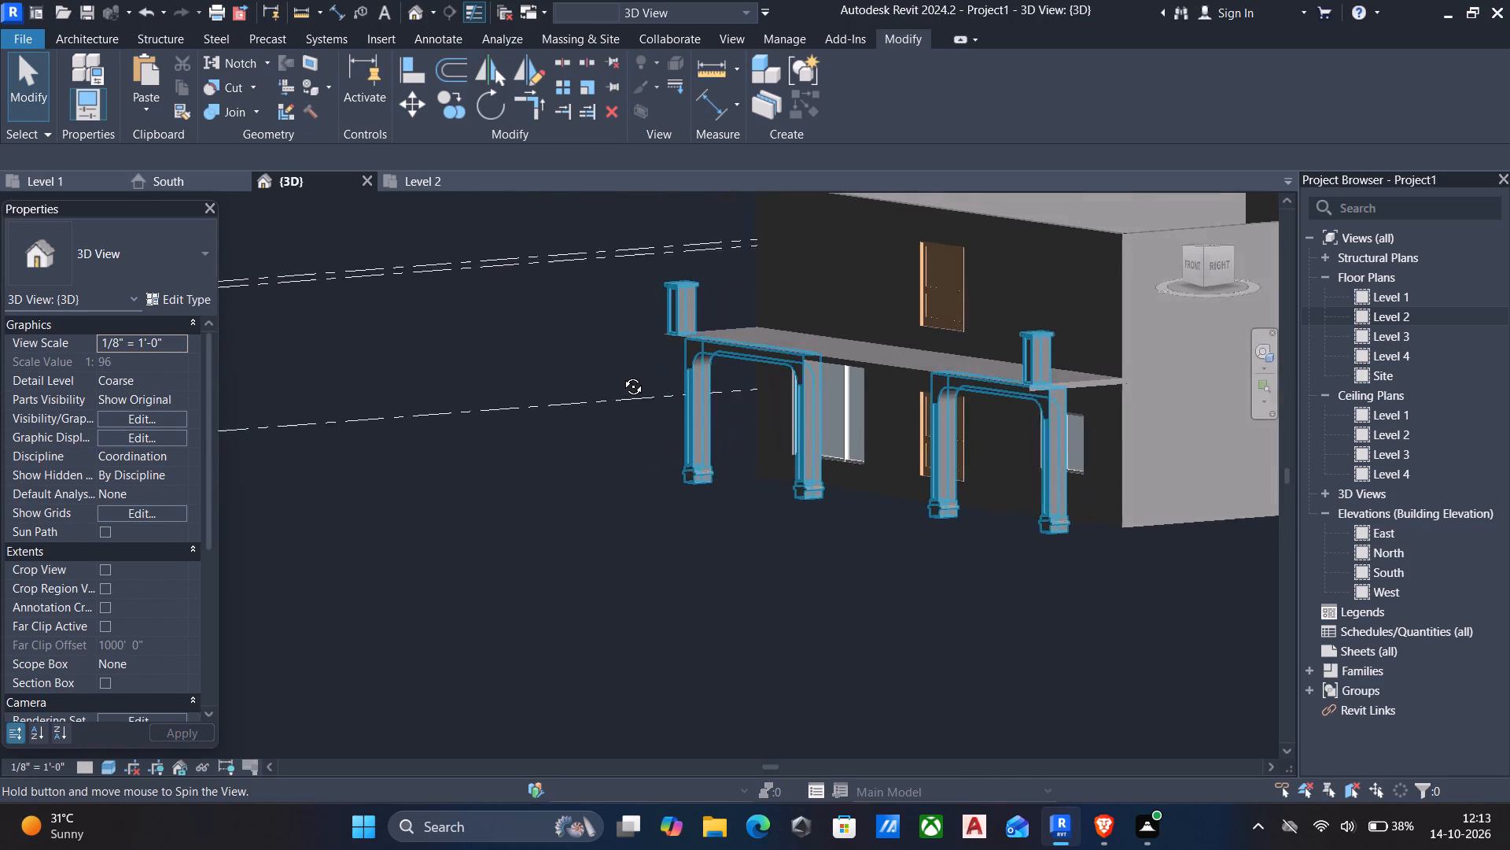
{"action": "middle_click_drag", "start_coordinate": [621, 375], "coordinate": [747, 401], "text": "shift"}
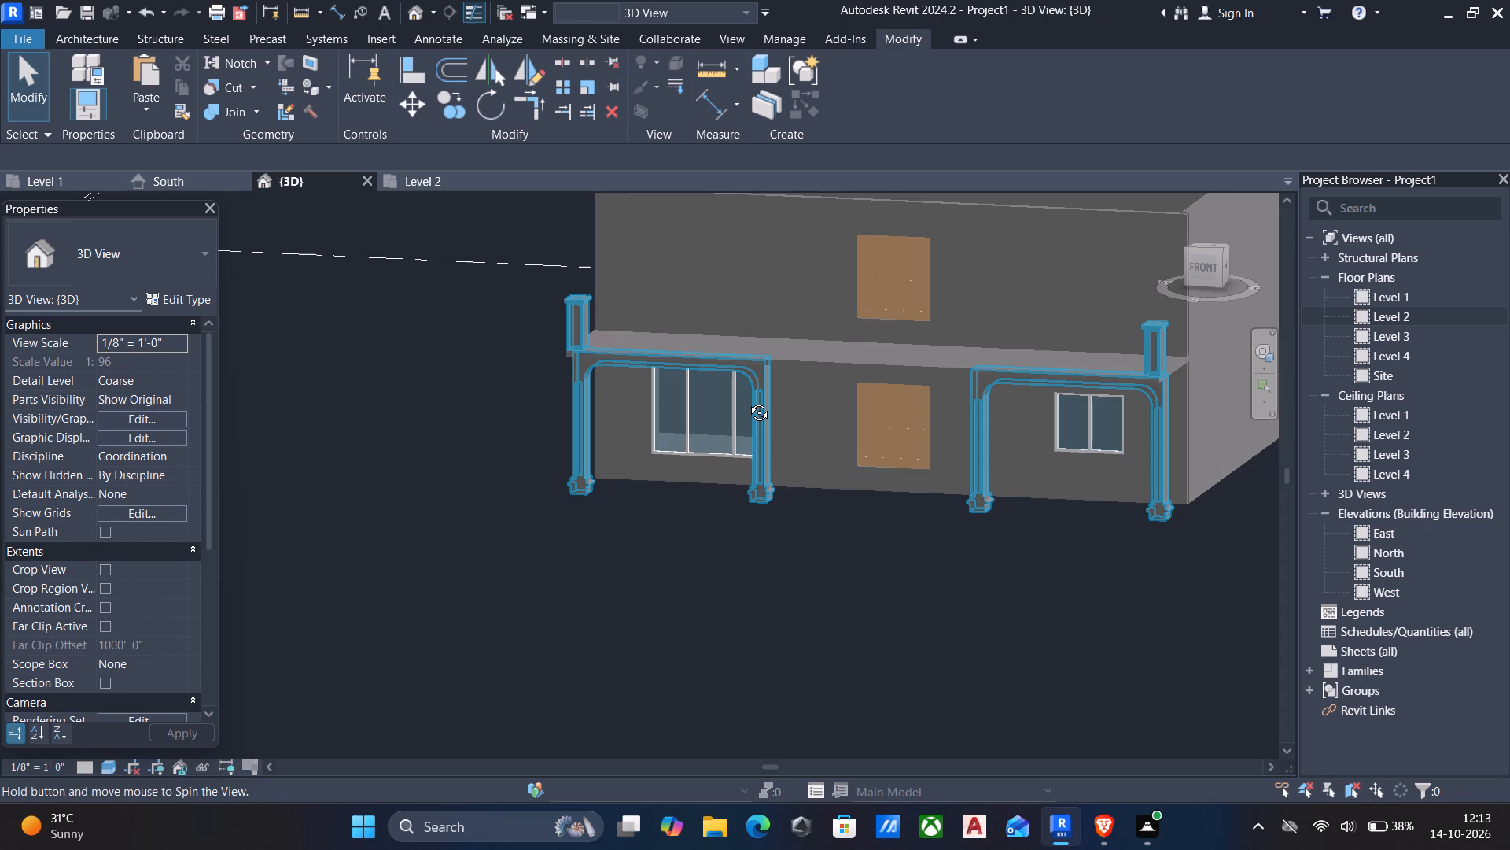
{"action": "middle_click_drag", "start_coordinate": [747, 401], "coordinate": [757, 413], "text": "shift"}
{"action": "middle_click_drag", "start_coordinate": [757, 413], "coordinate": [830, 378], "text": "shift"}
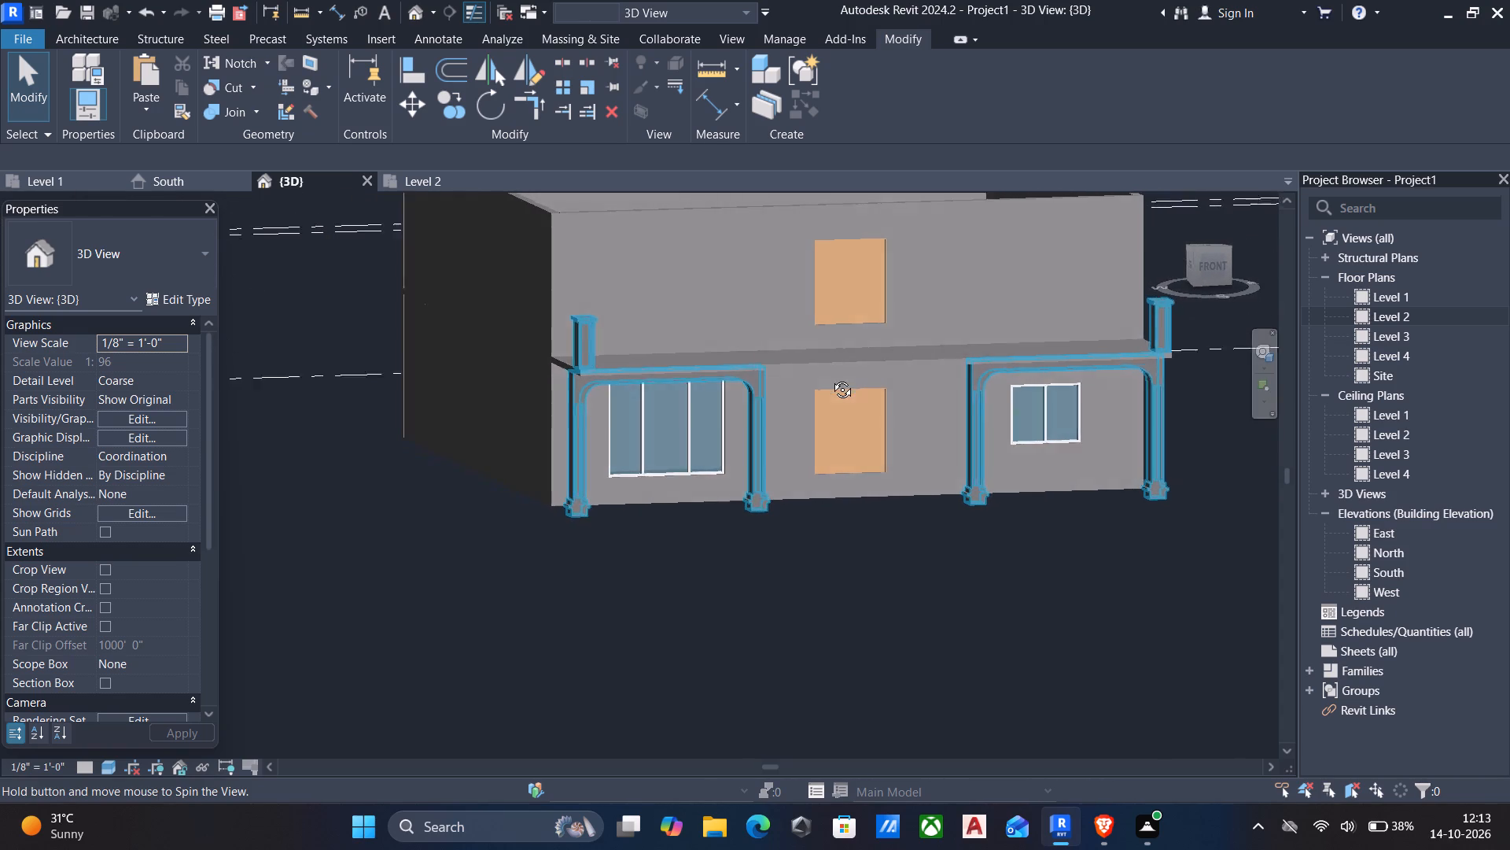
{"action": "middle_click_drag", "start_coordinate": [830, 378], "coordinate": [687, 499], "text": "shift"}
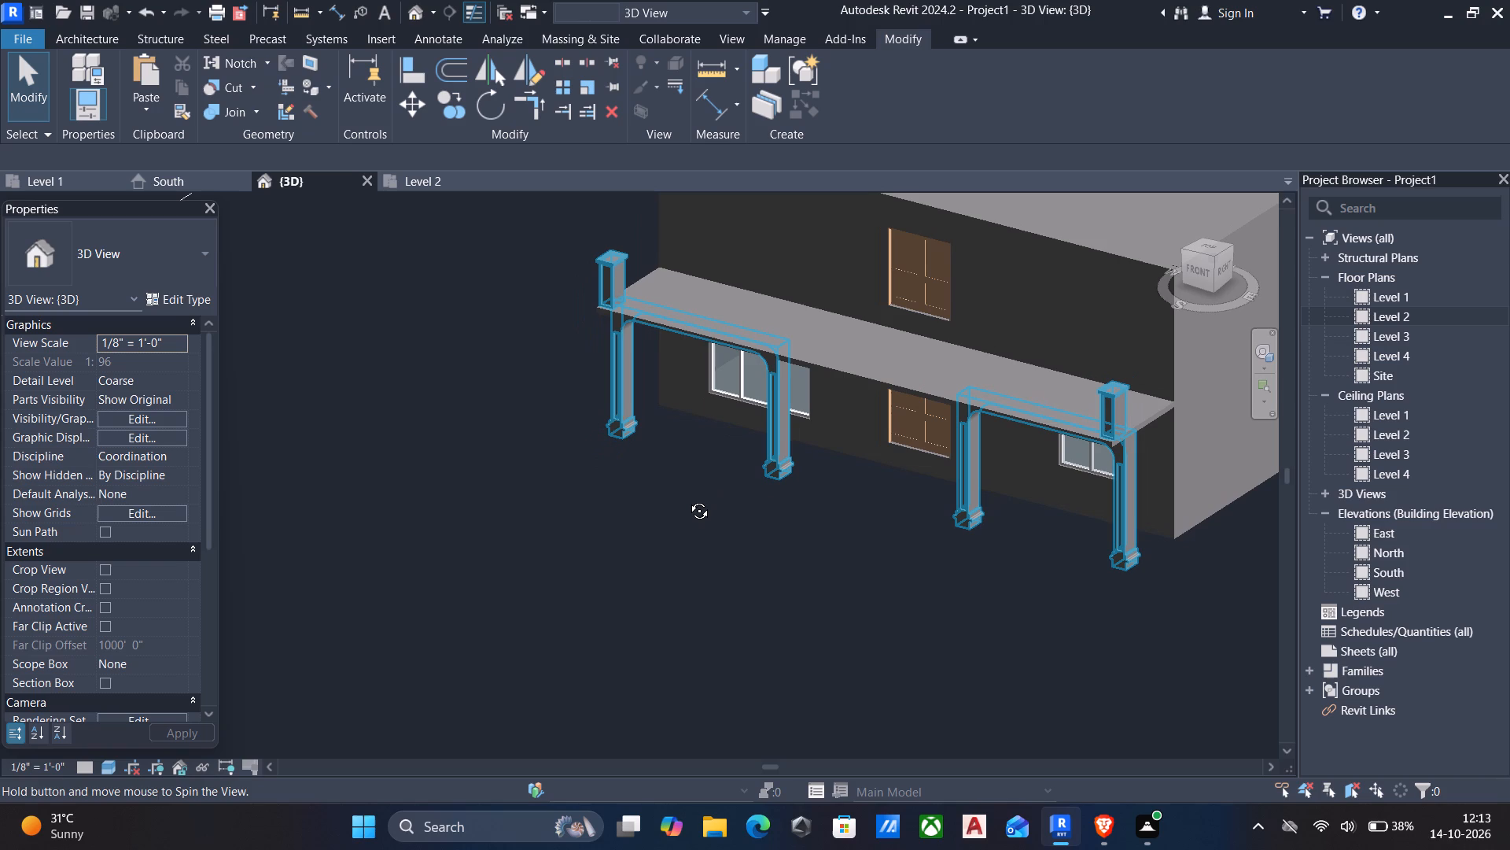
{"action": "middle_click_drag", "start_coordinate": [687, 499], "coordinate": [691, 498], "text": "shift"}
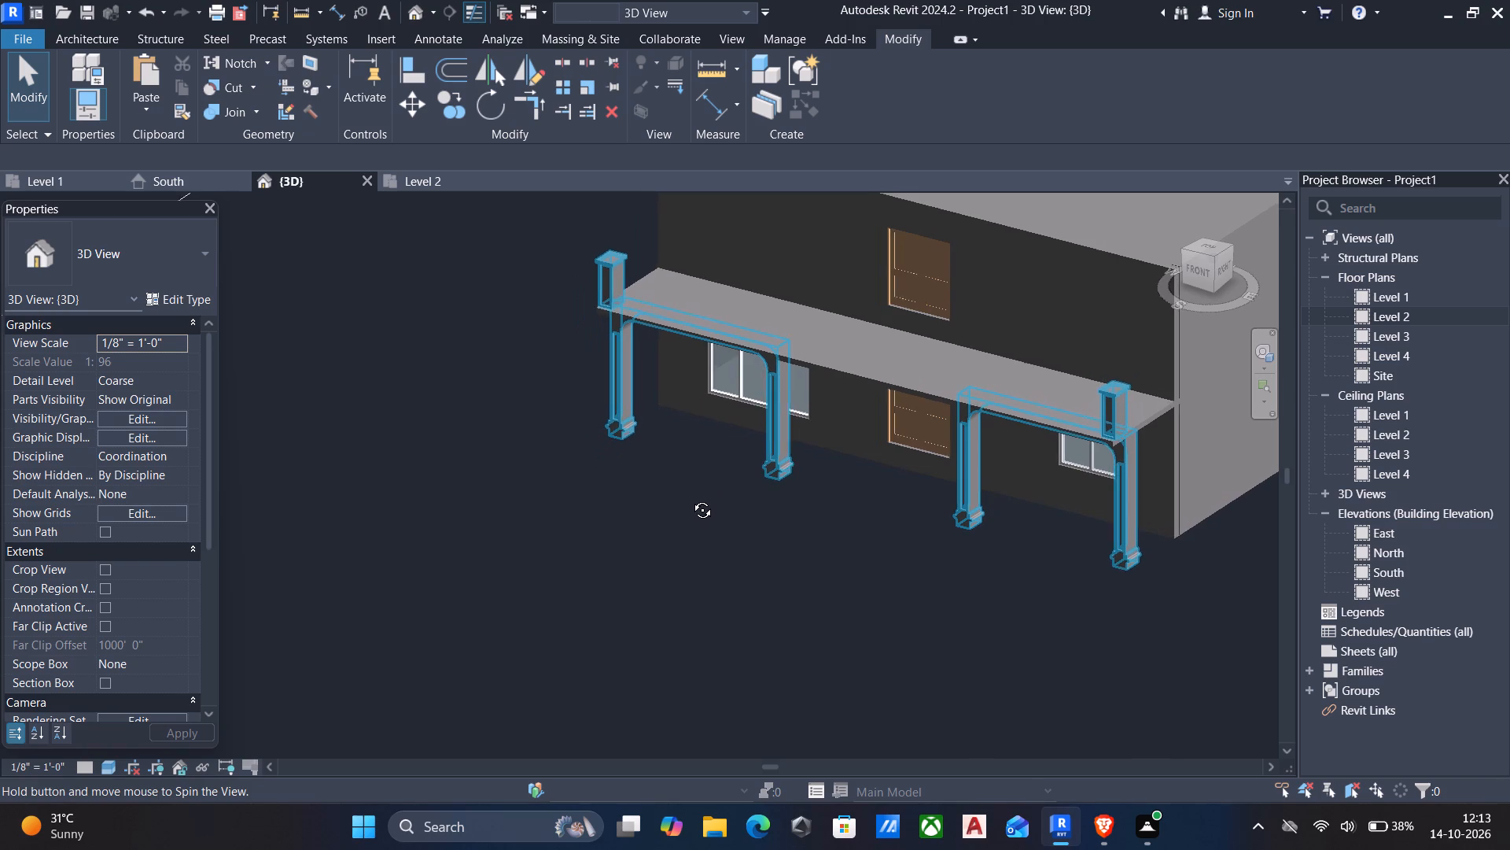
{"action": "middle_click_drag", "start_coordinate": [691, 498], "coordinate": [838, 448], "text": "shift"}
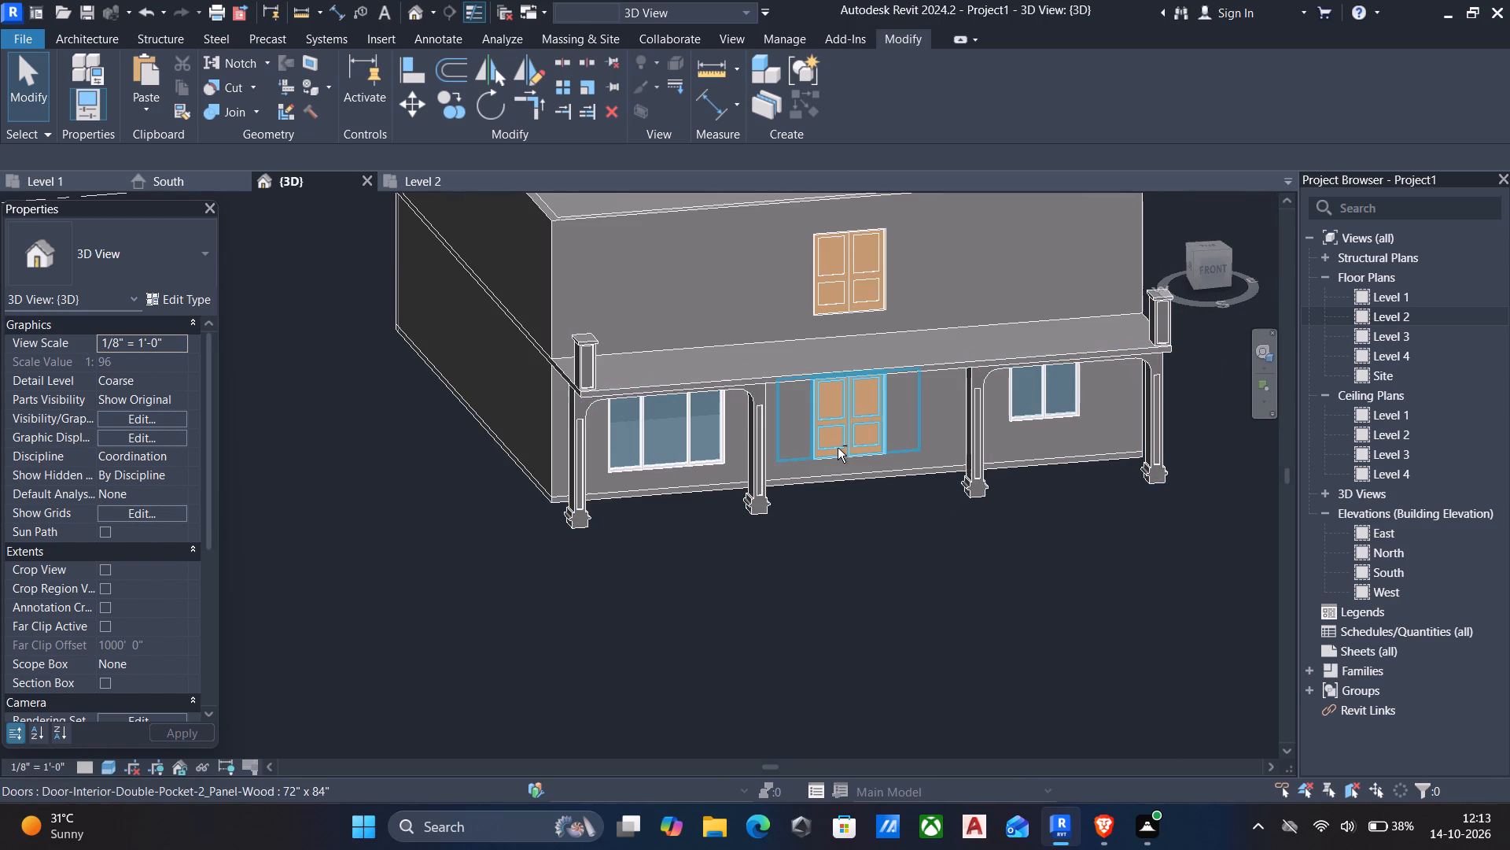
{"action": "middle_click_drag", "start_coordinate": [838, 448], "coordinate": [727, 462], "text": "shift"}
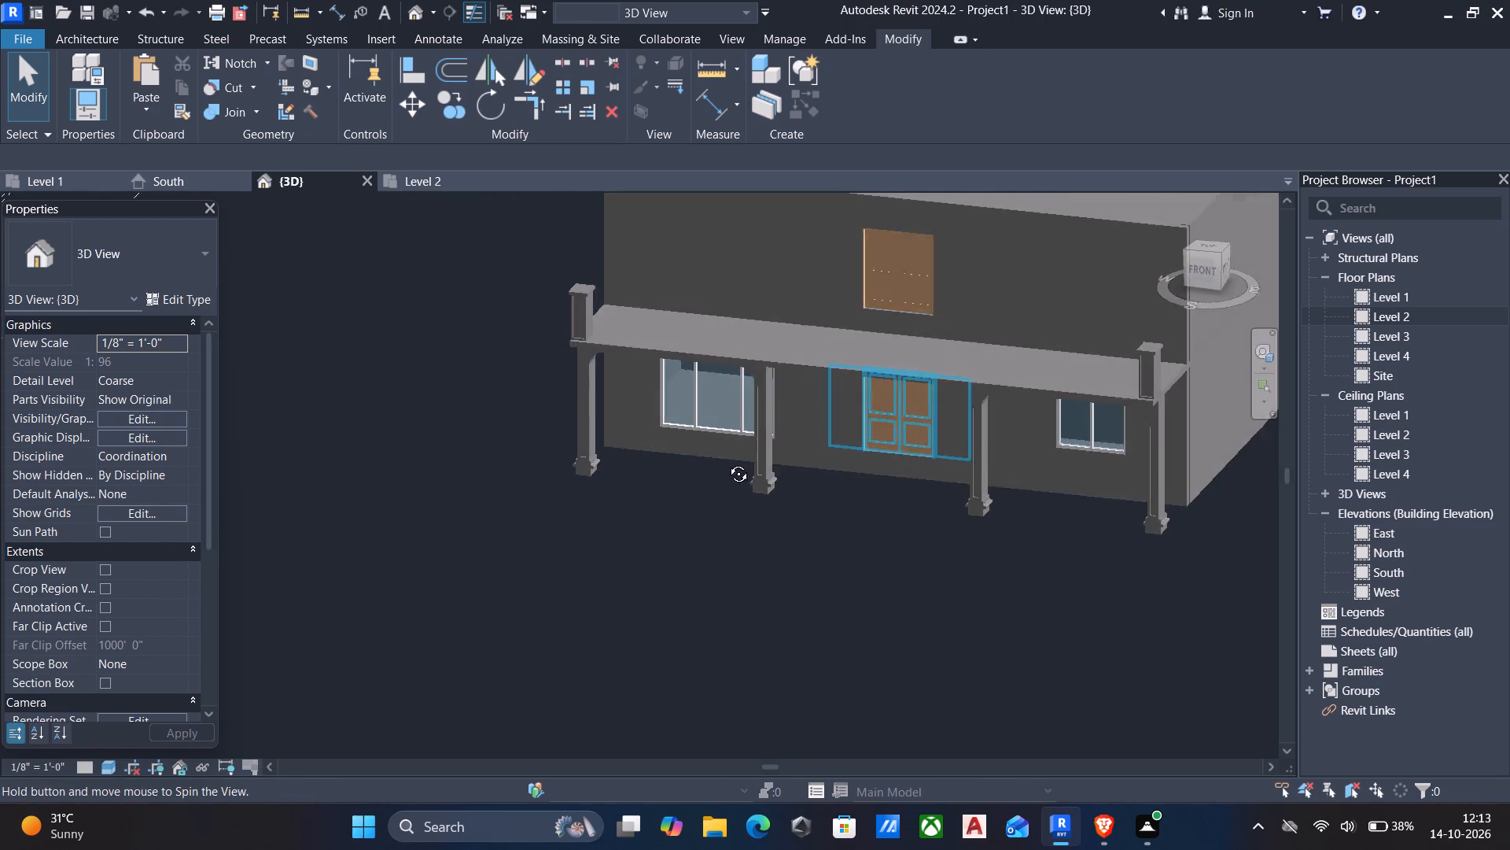
{"action": "middle_click_drag", "start_coordinate": [727, 462], "coordinate": [707, 452], "text": "shift"}
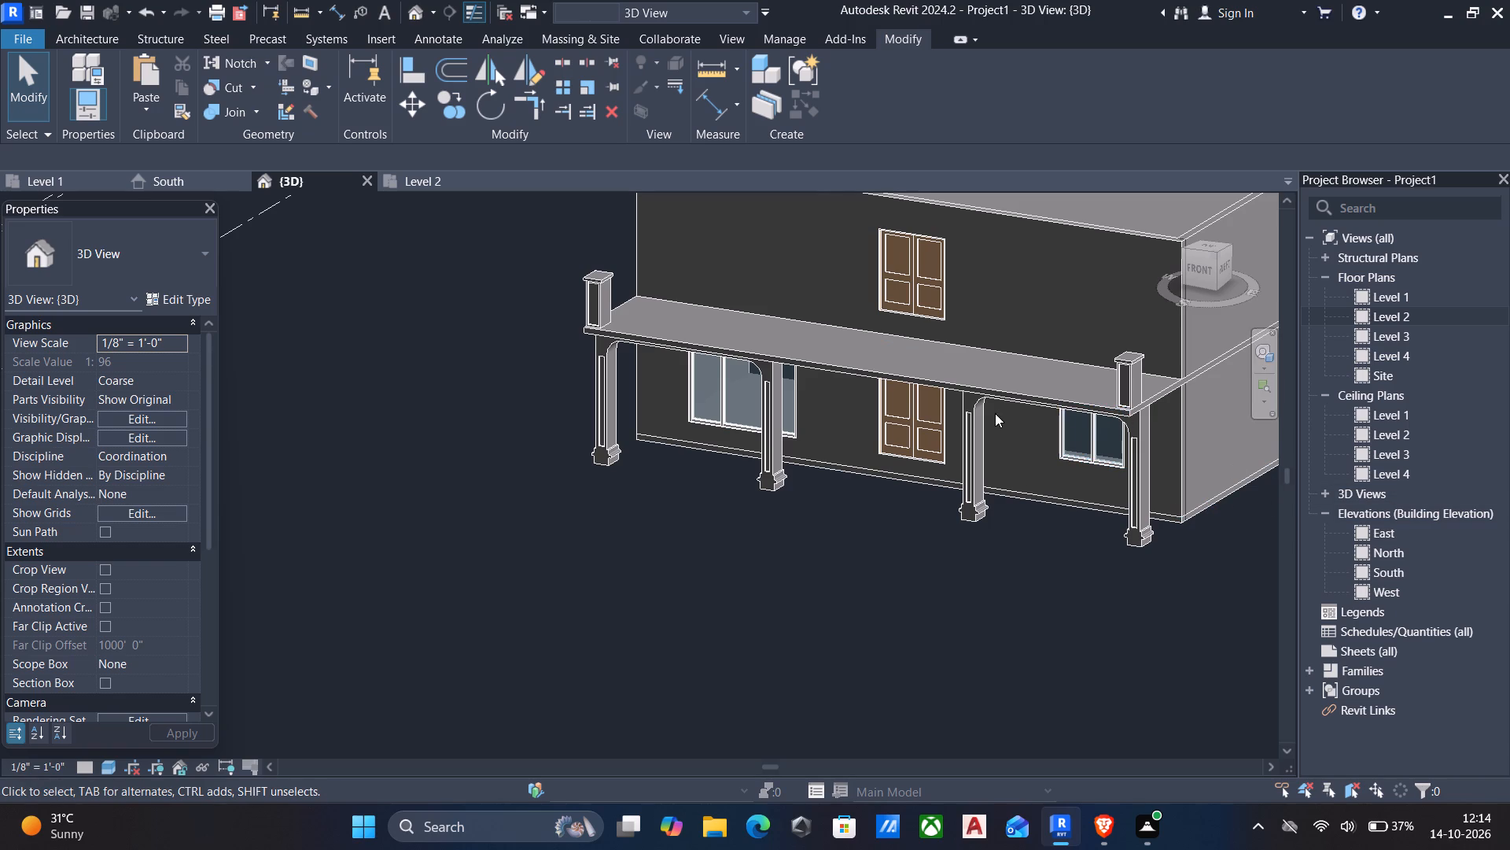
Select the 6" floor slab that forms the balcony.
{"action": "left_click", "coordinate": [927, 380]}
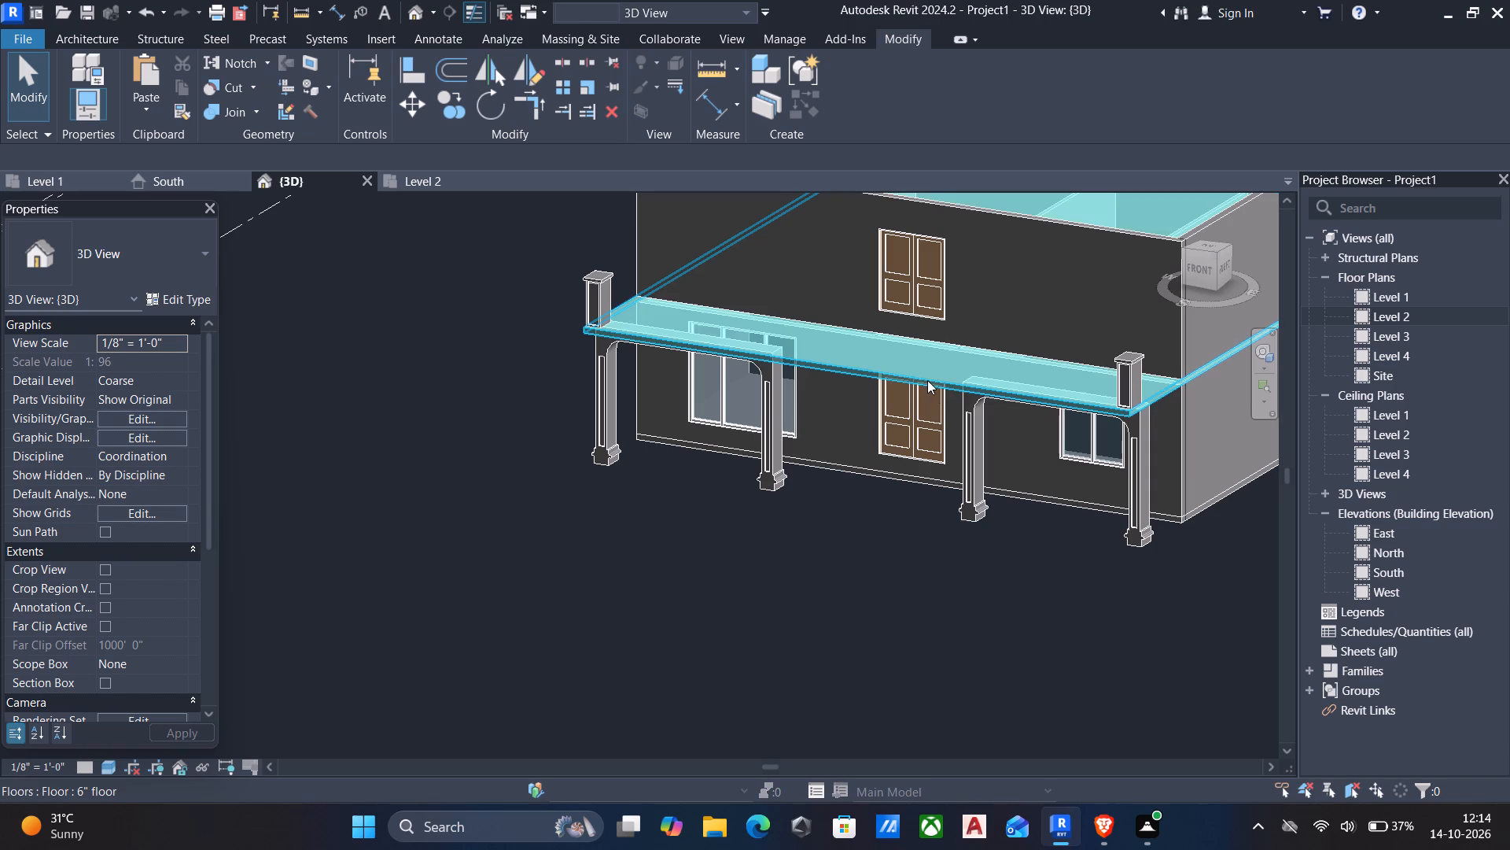
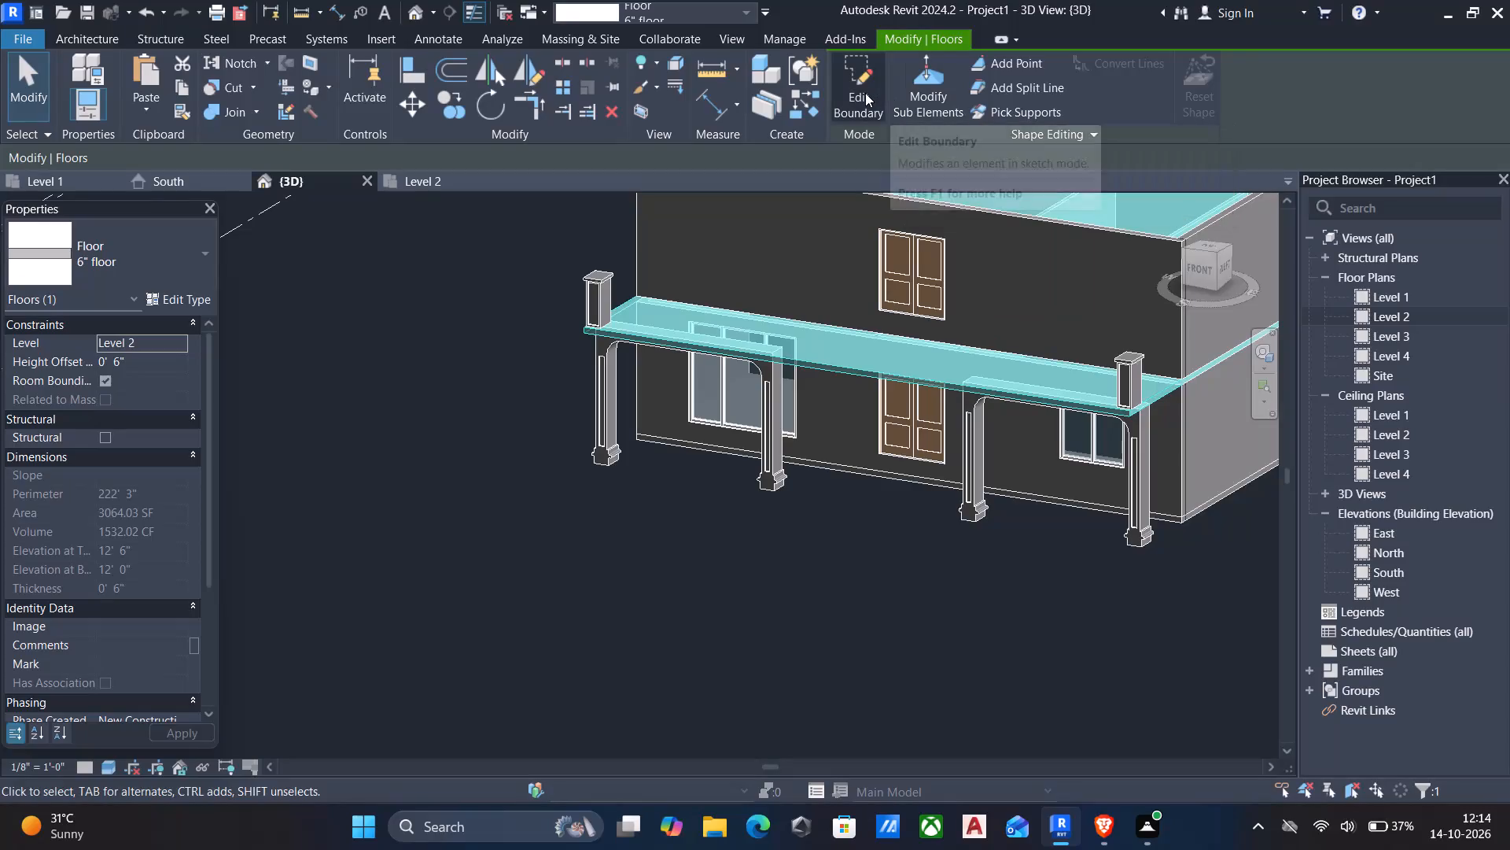
Edit the balcony floor's boundary in the Level 2 plan and move its east edge 6' outward.
{"action": "left_click", "coordinate": [865, 93]}
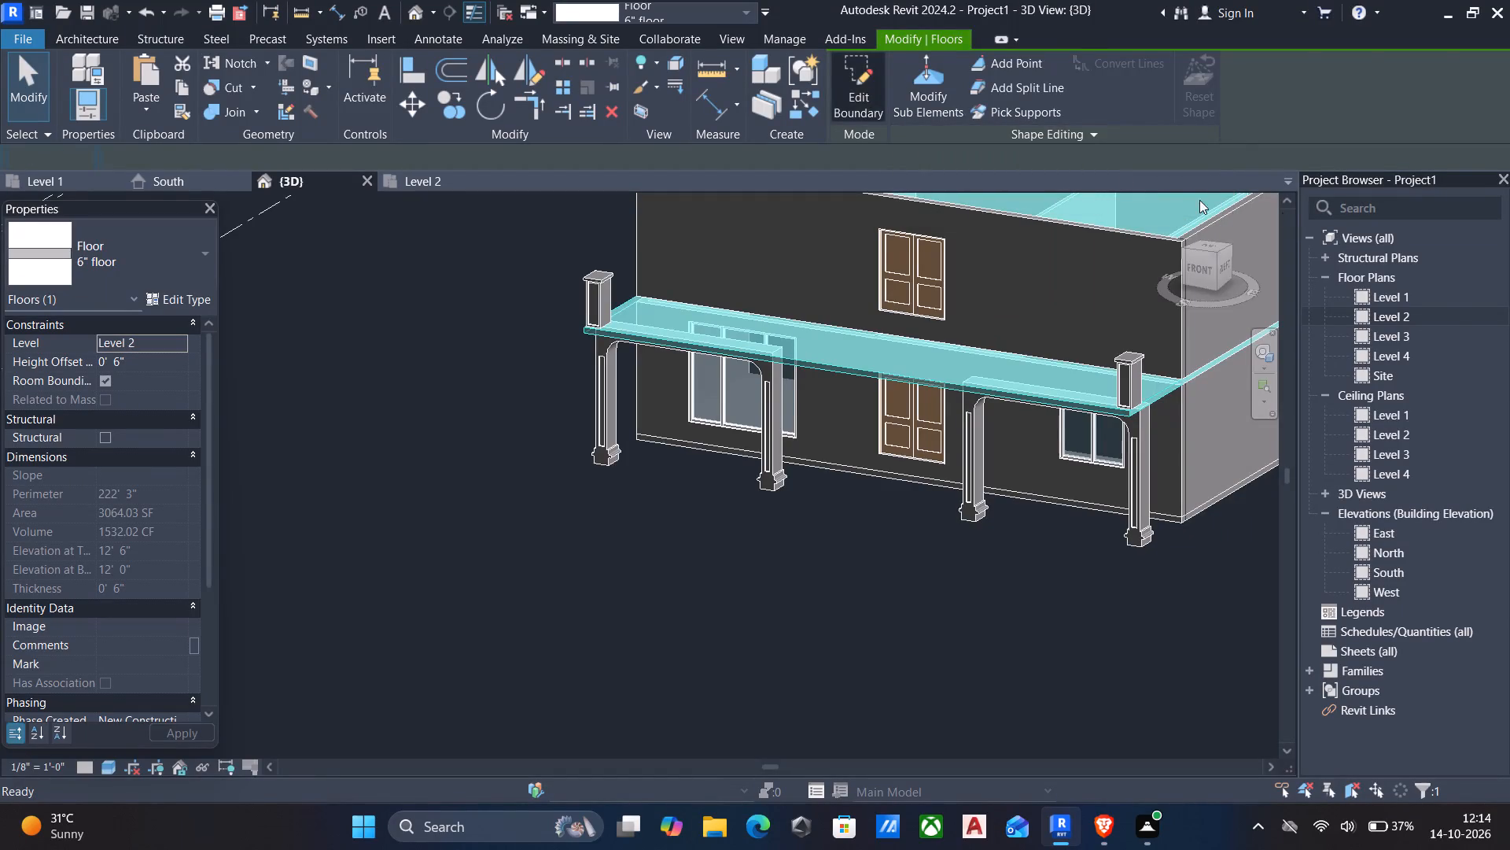
{"action": "double_click", "coordinate": [1416, 314]}
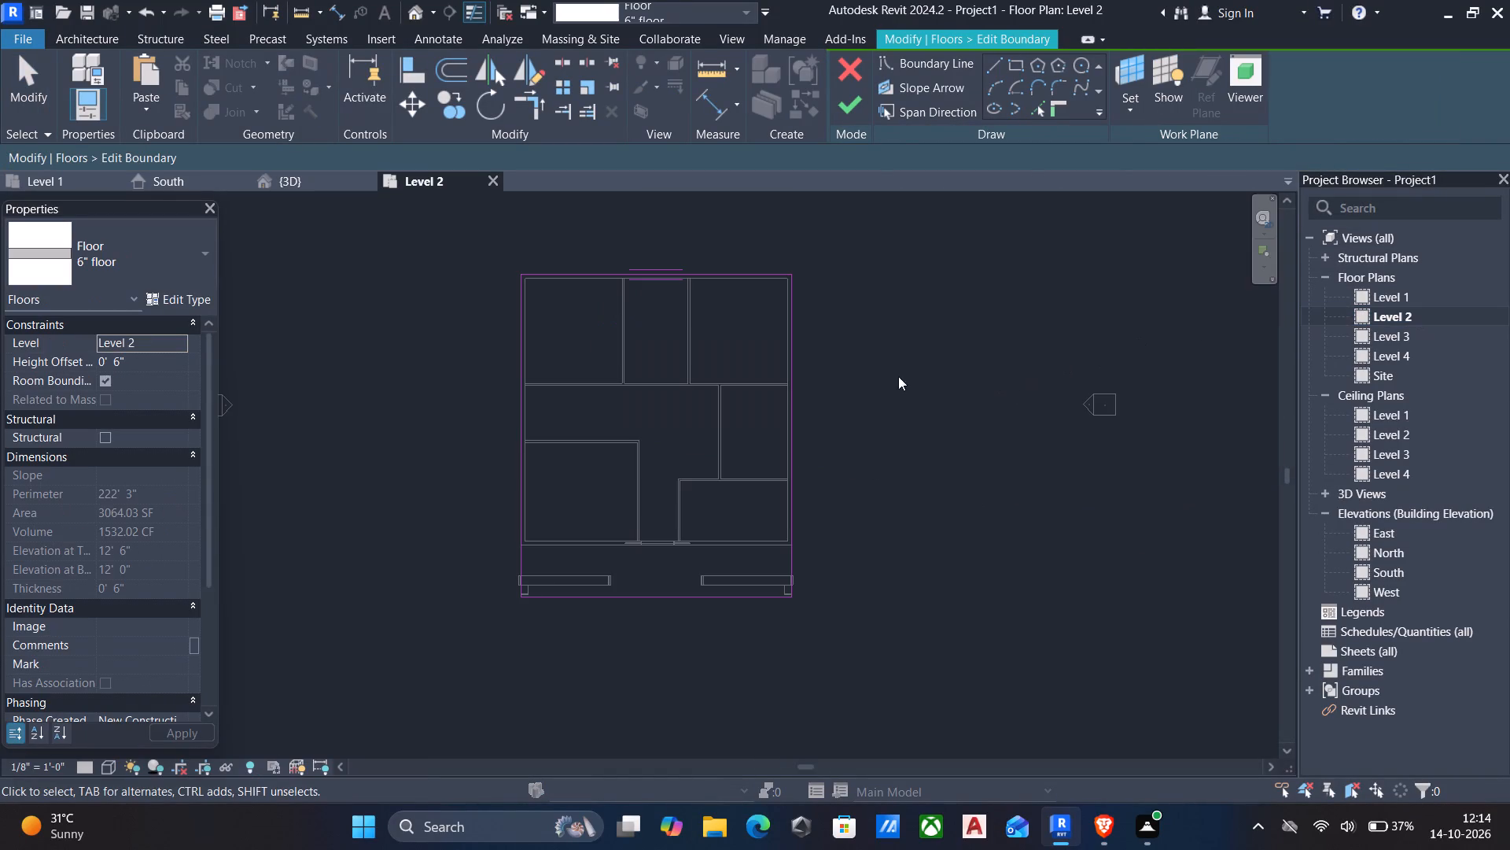
{"action": "left_click", "coordinate": [793, 375]}
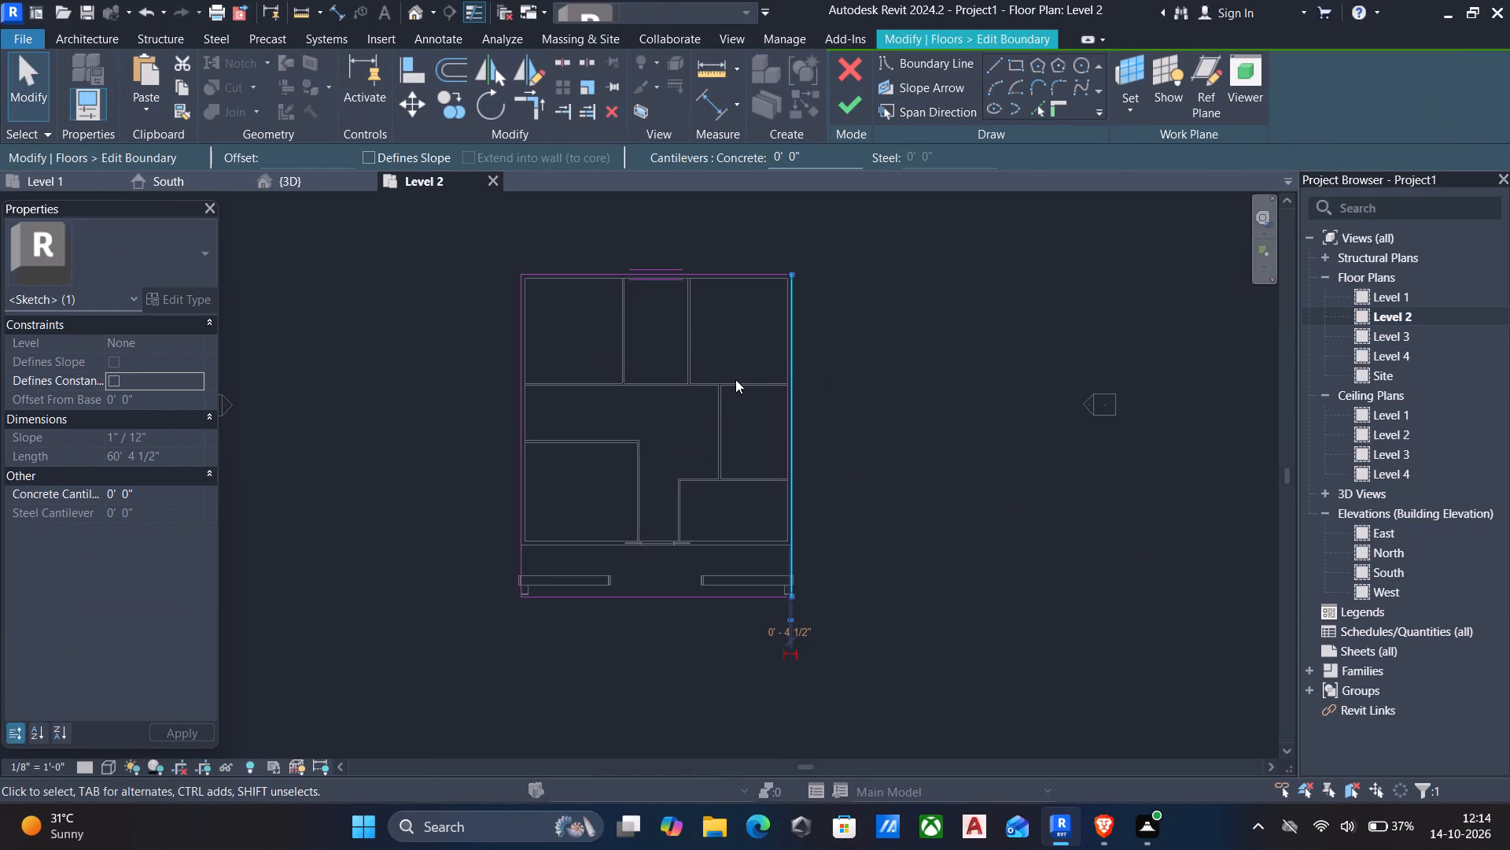
{"action": "key", "text": "Right"}
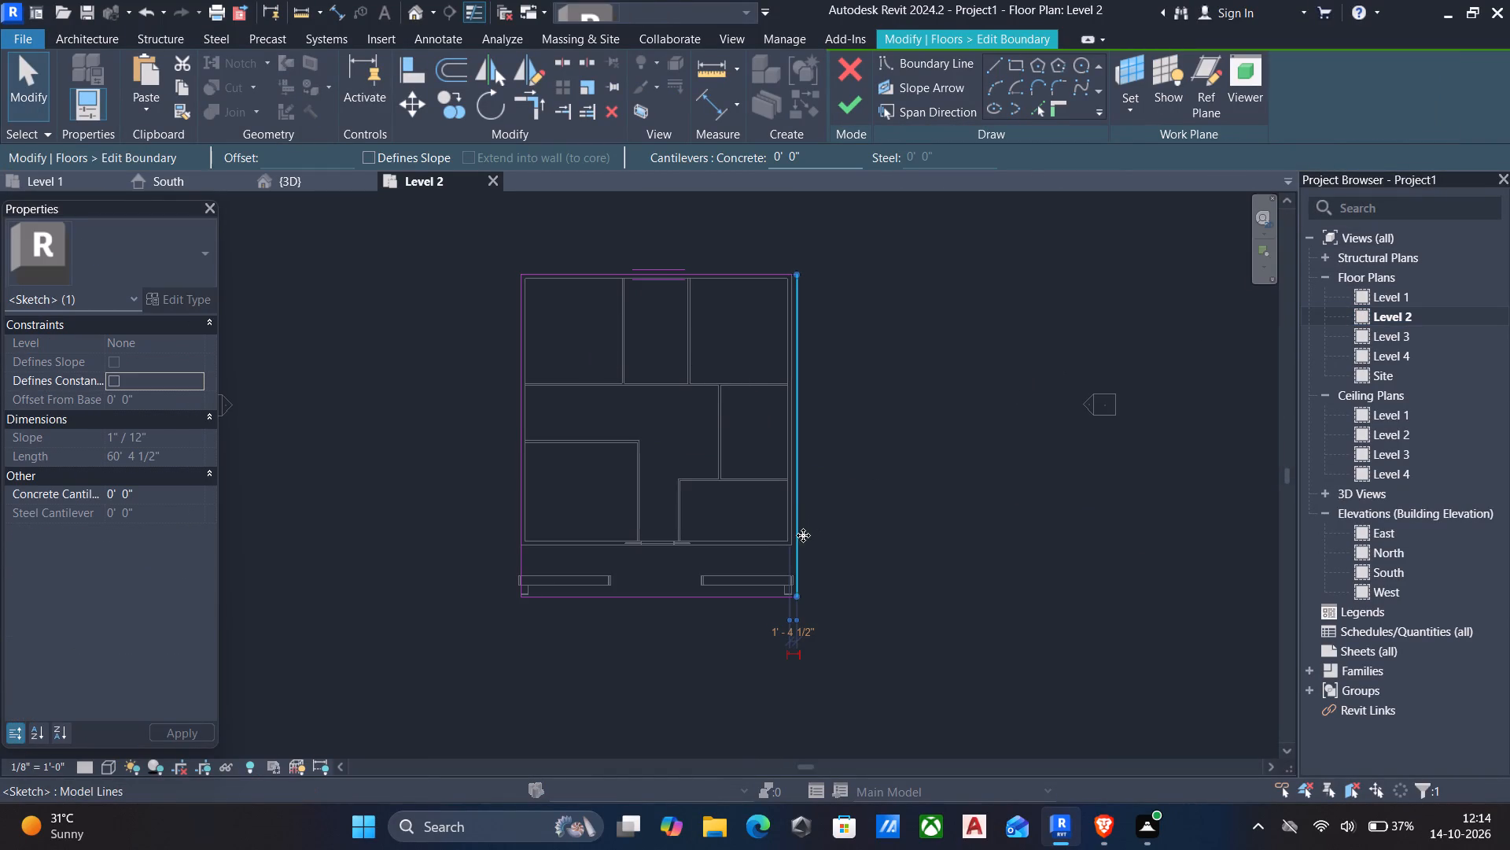
{"action": "key", "text": "Right"}
{"action": "key", "text": "Right"}
{"action": "key", "text": "Right"}
{"action": "key", "text": "Right"}
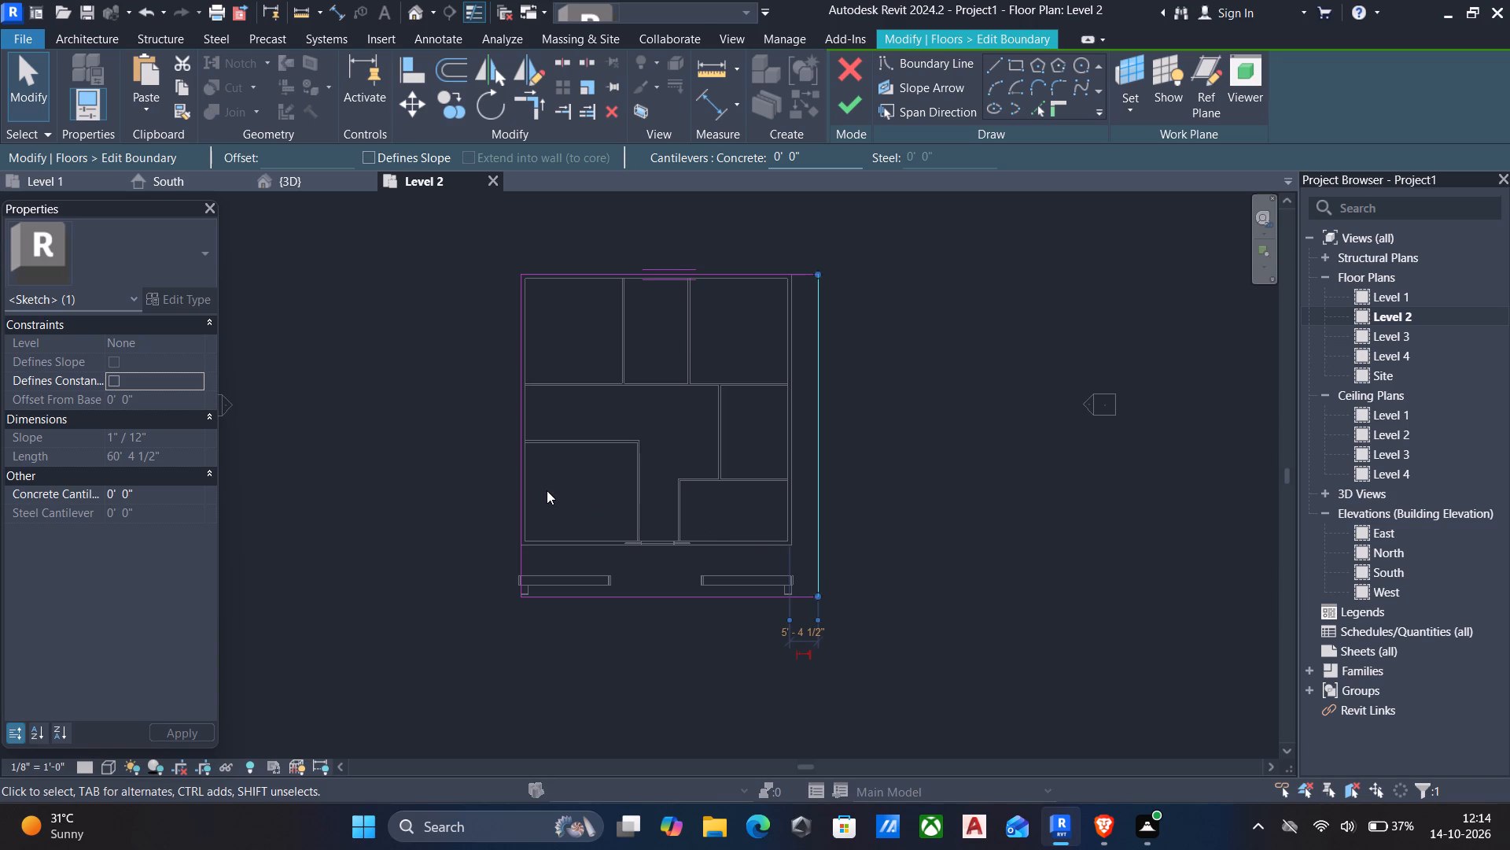
{"action": "key", "text": "Right"}
Move the floor boundary's west edge 4' outward.
{"action": "left_click", "coordinate": [520, 490]}
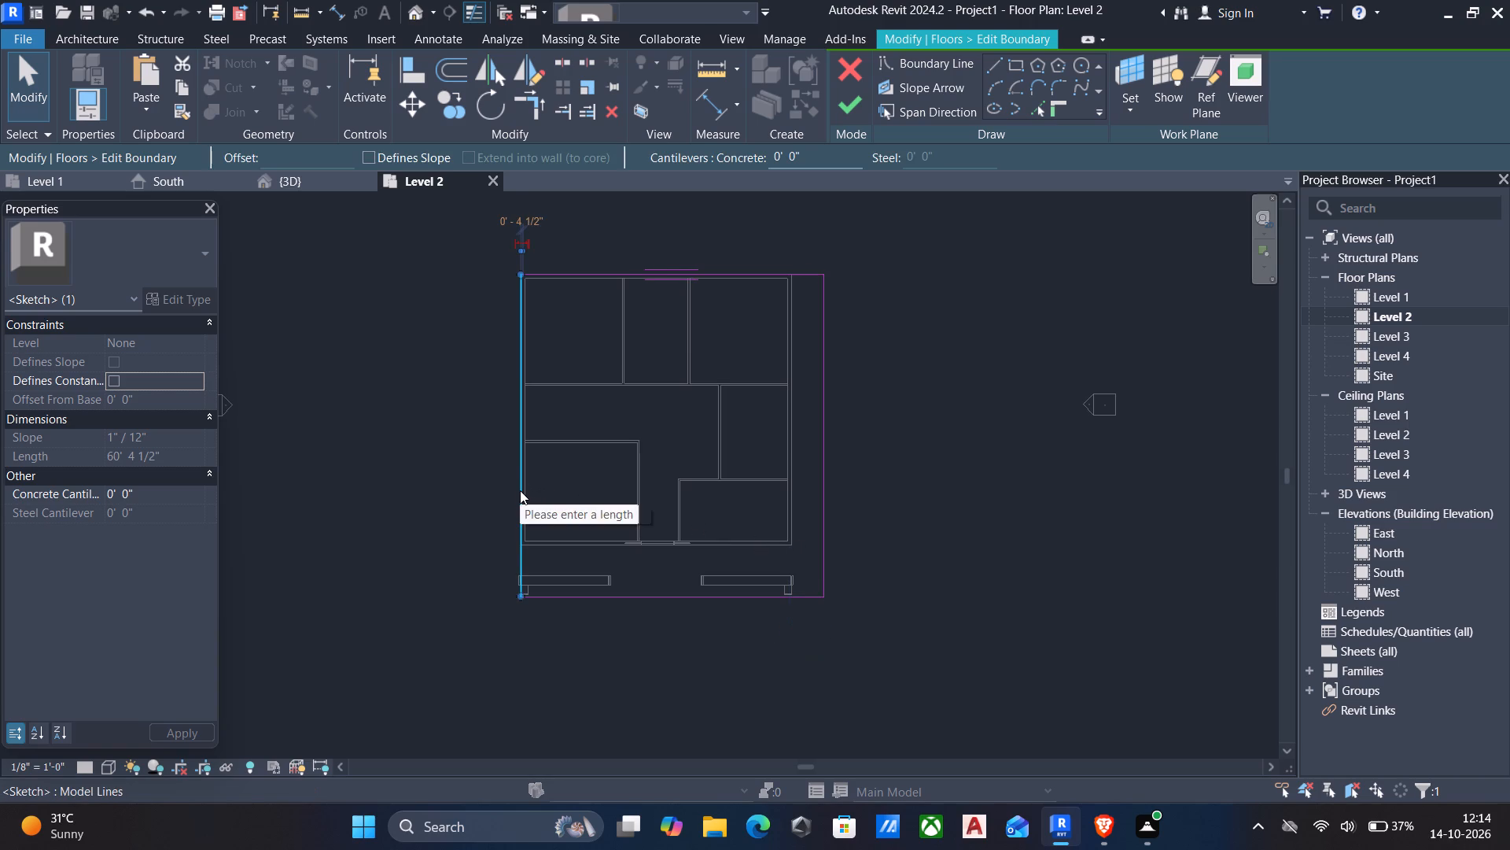
{"action": "key", "text": "Left"}
{"action": "key", "text": "Left"}
{"action": "key", "text": "Left"}
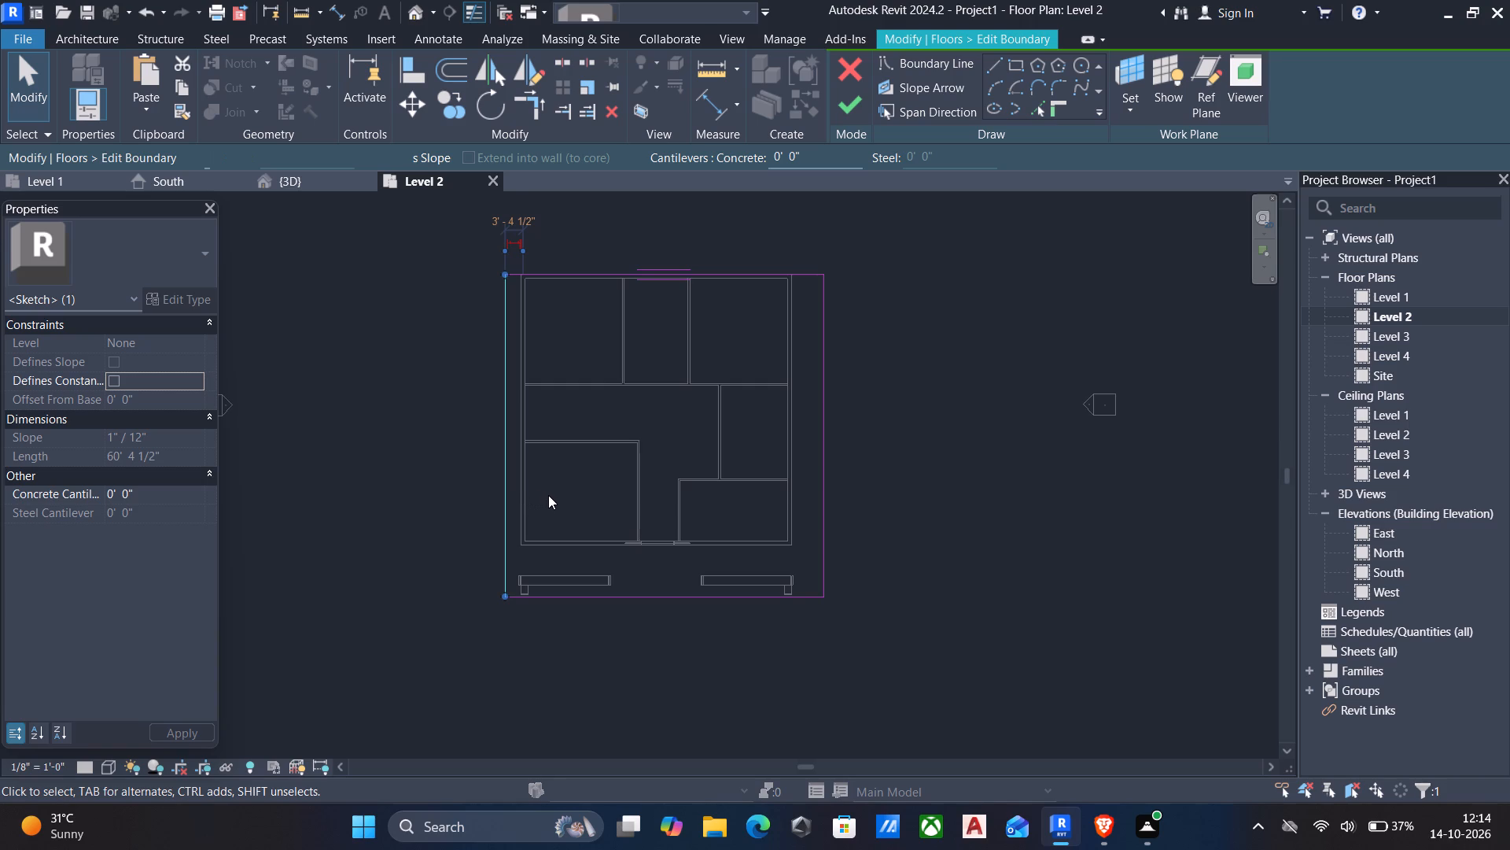
{"action": "key", "text": "Left"}
{"action": "key", "text": "Escape"}
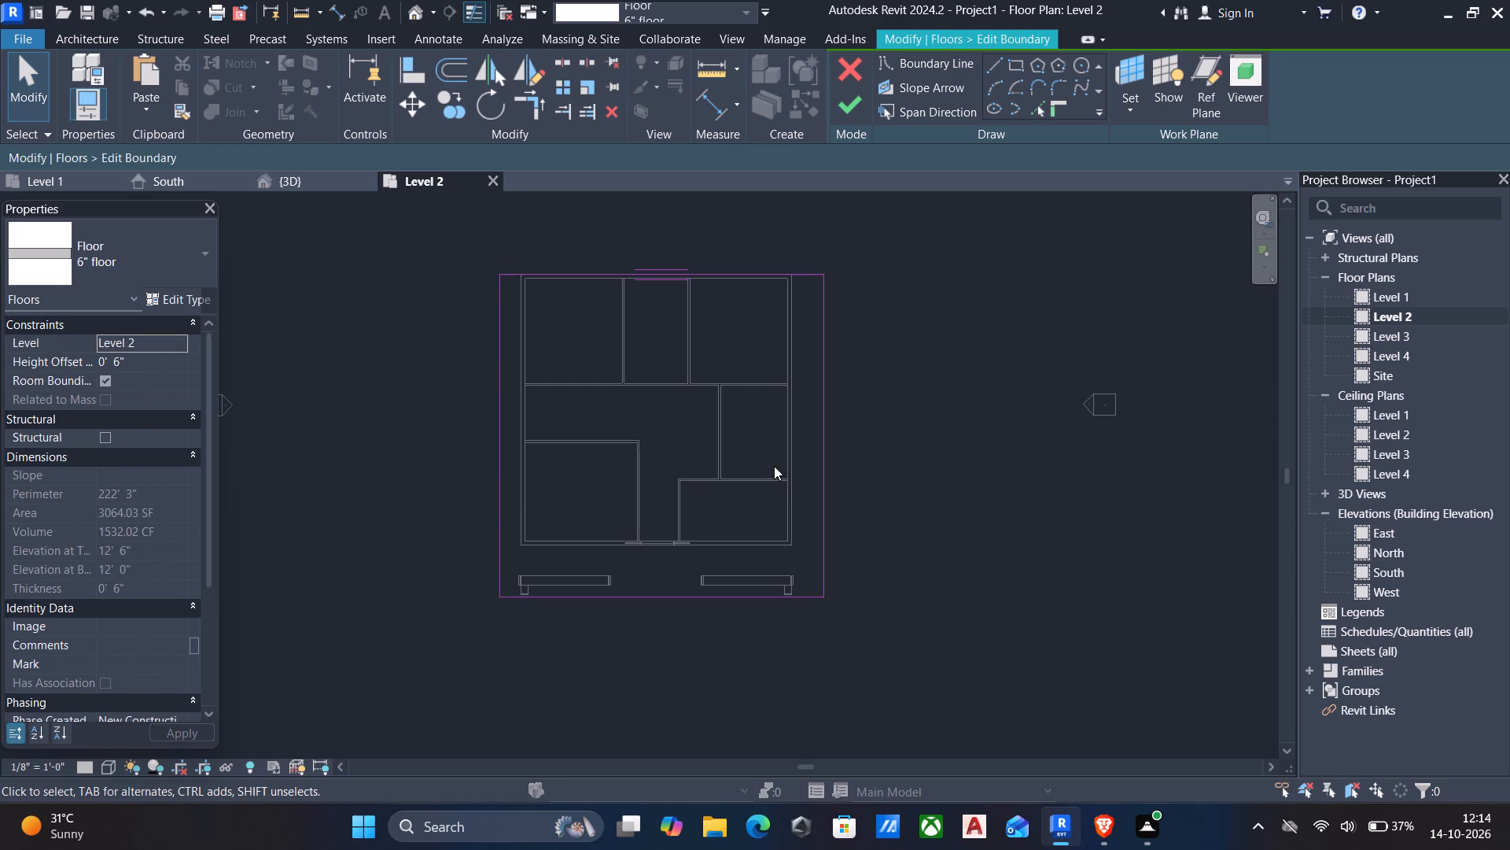
Finish the floor boundary and attach the walls to the floor's bottom.
{"action": "left_click", "coordinate": [846, 109]}
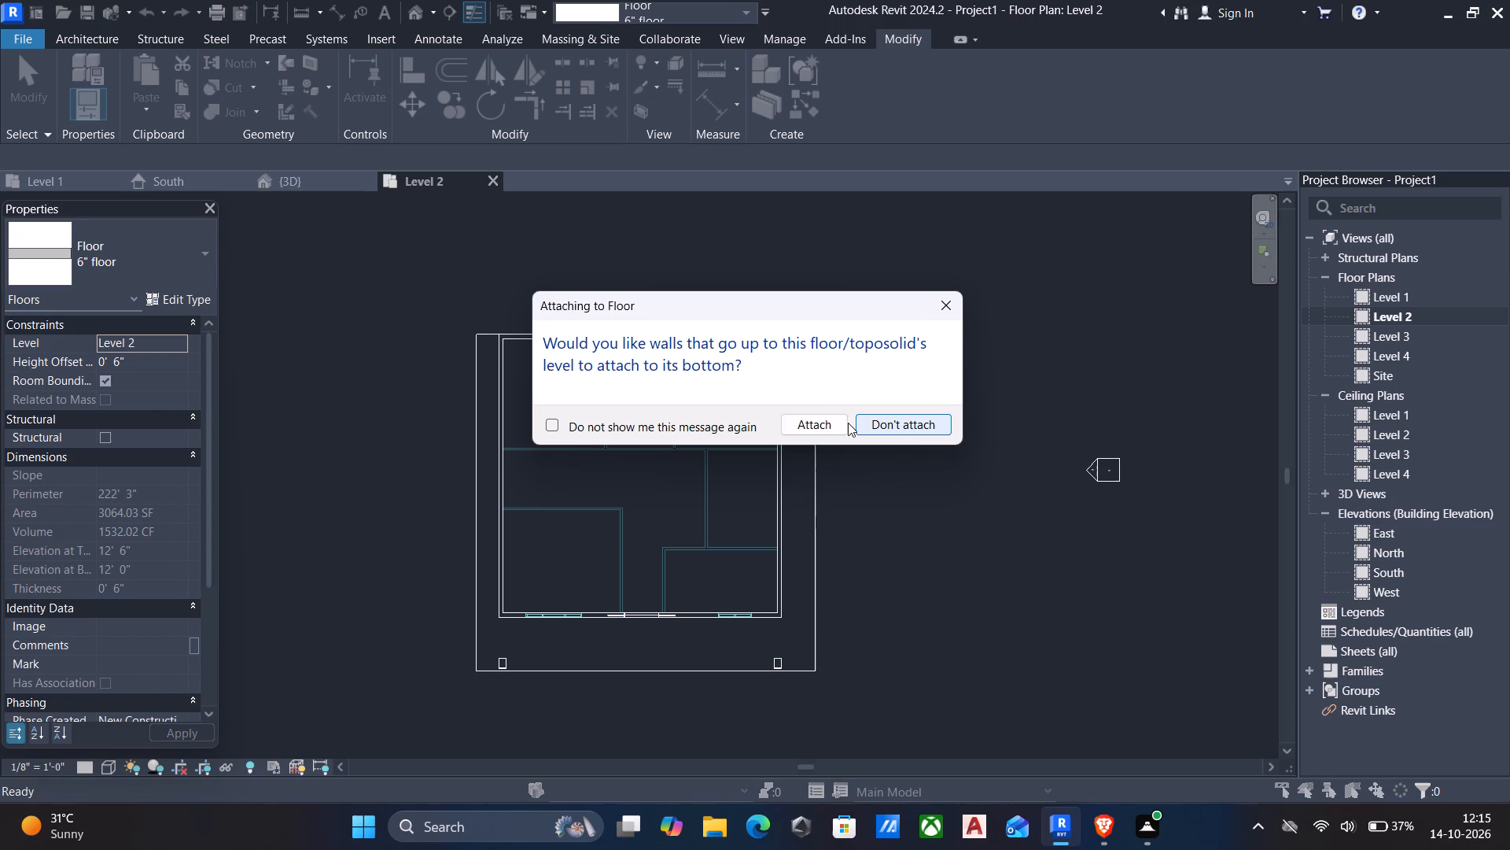
{"action": "left_click", "coordinate": [833, 423]}
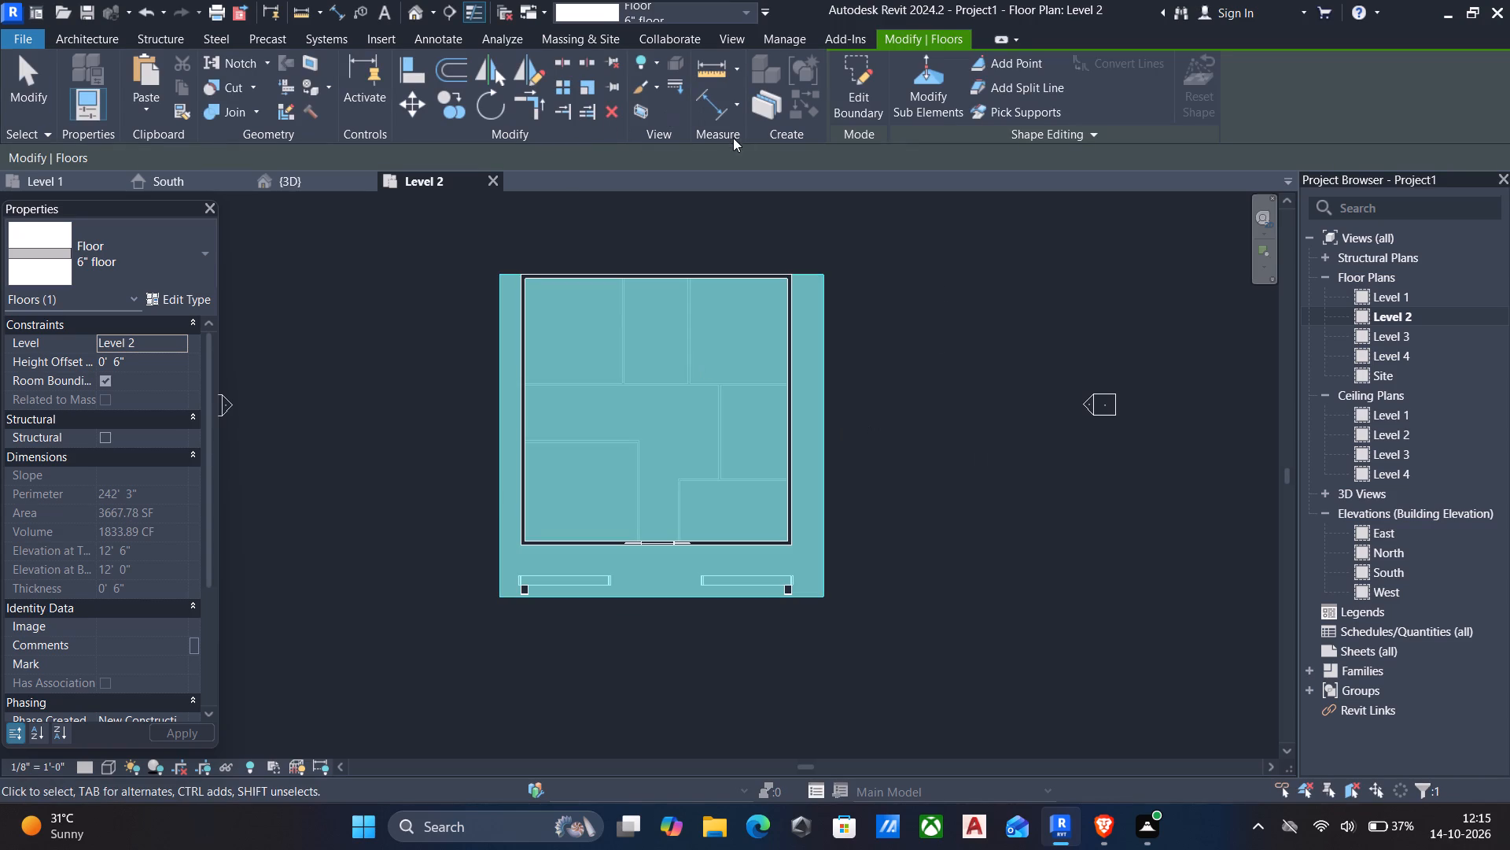
Examine the widened floor slab in 3D around the front balcony corner and the east side.
{"action": "left_click", "coordinate": [415, 10]}
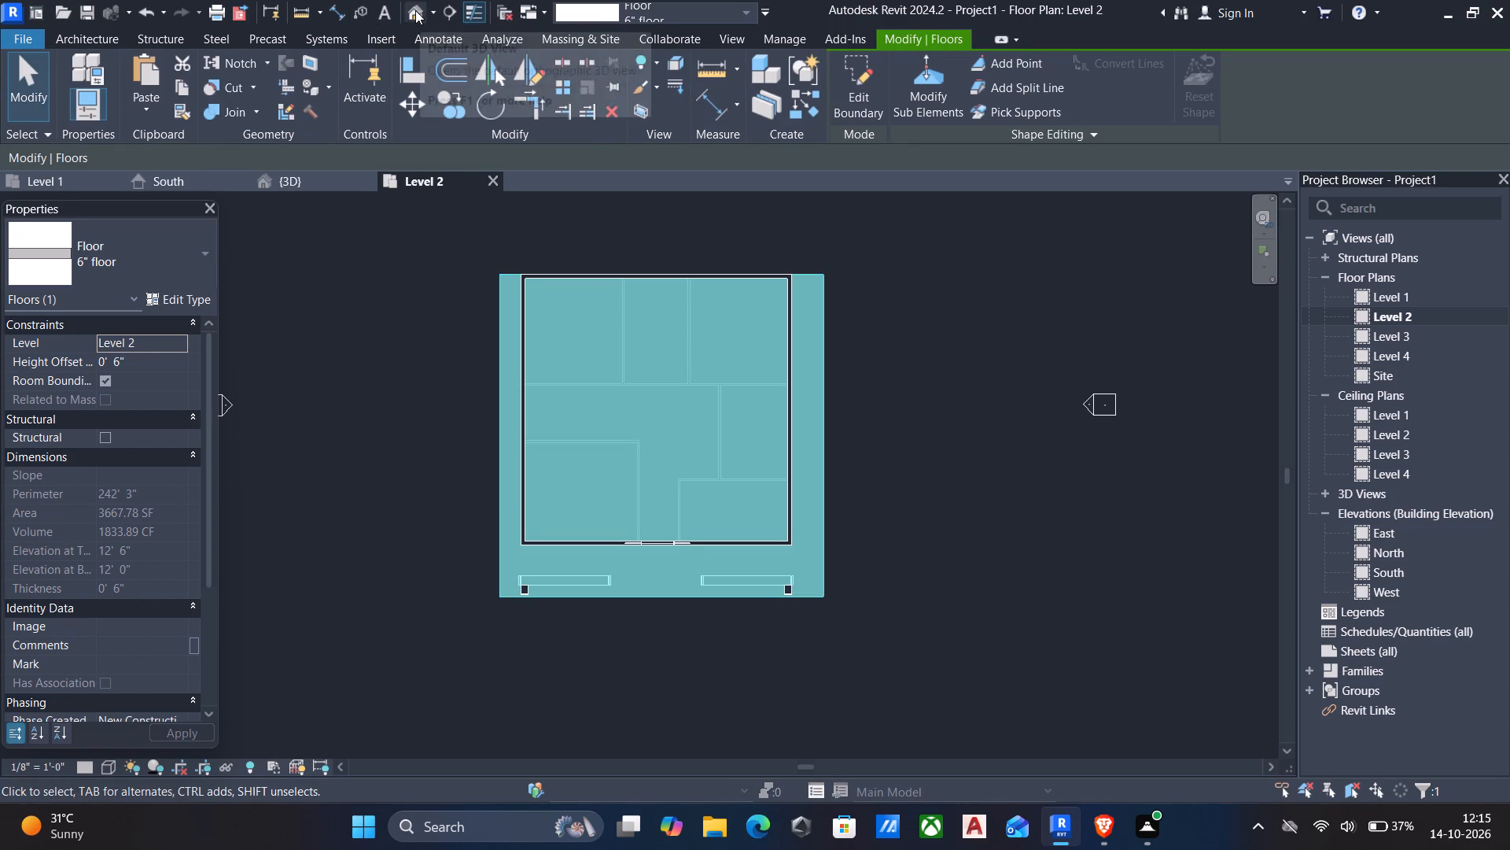
{"action": "middle_click_drag", "start_coordinate": [1000, 338], "coordinate": [569, 279]}
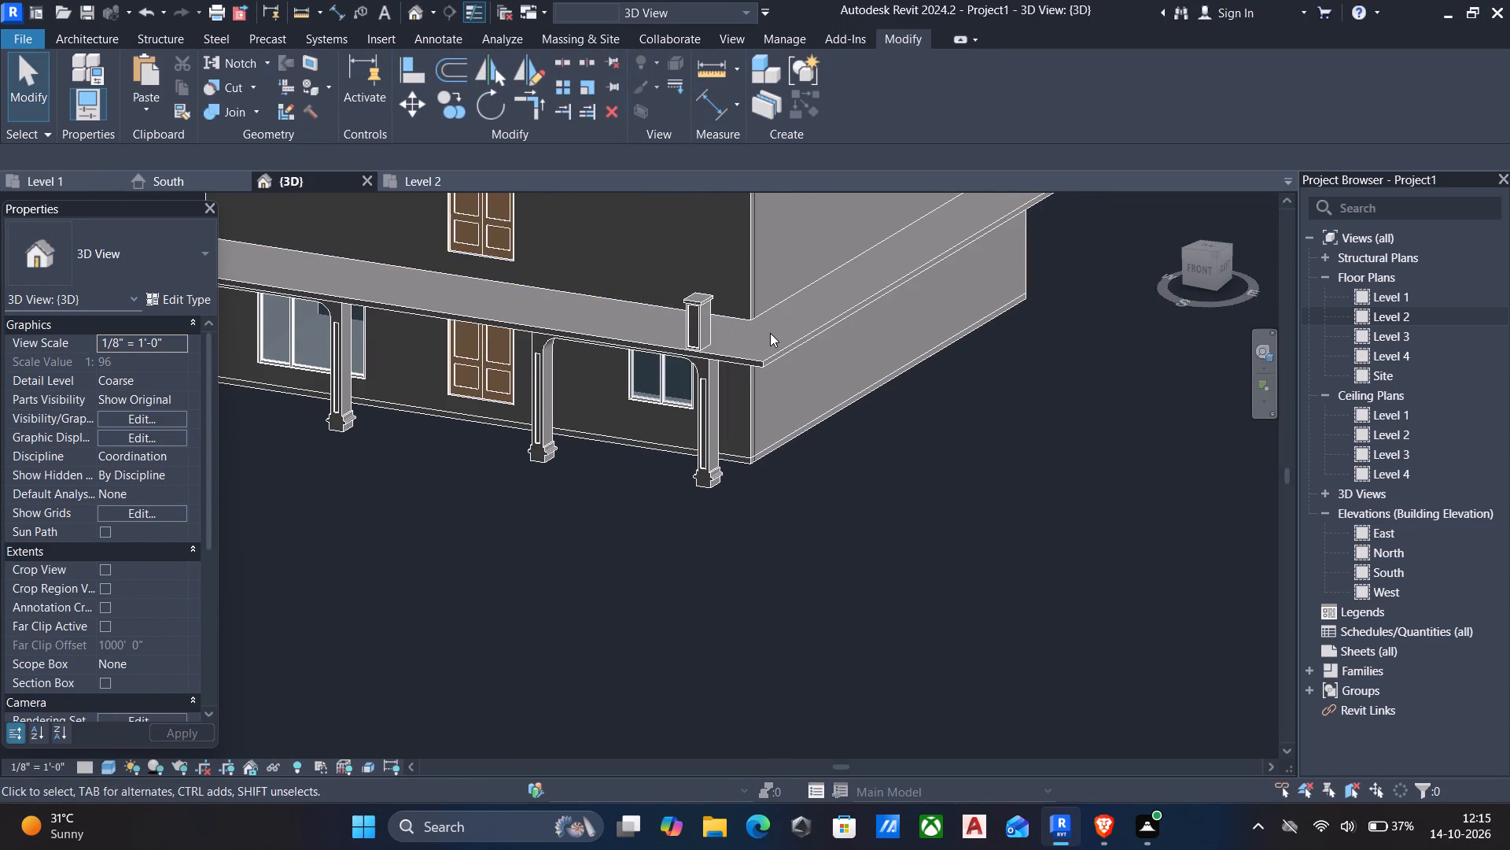
{"action": "middle_click_drag", "start_coordinate": [770, 333], "coordinate": [598, 315], "text": "shift"}
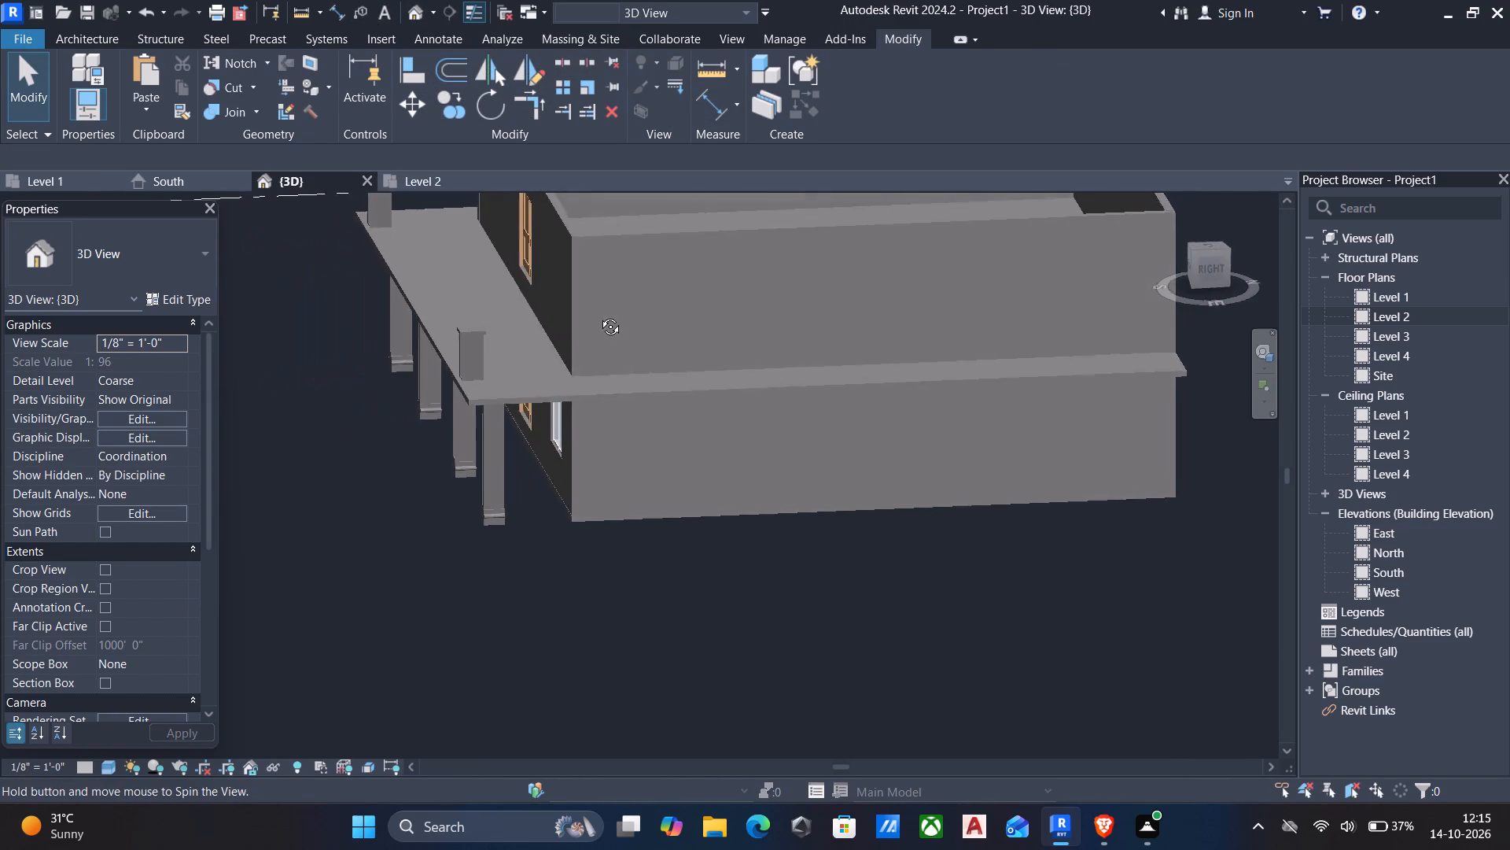
{"action": "middle_click_drag", "start_coordinate": [598, 315], "coordinate": [613, 312], "text": "shift"}
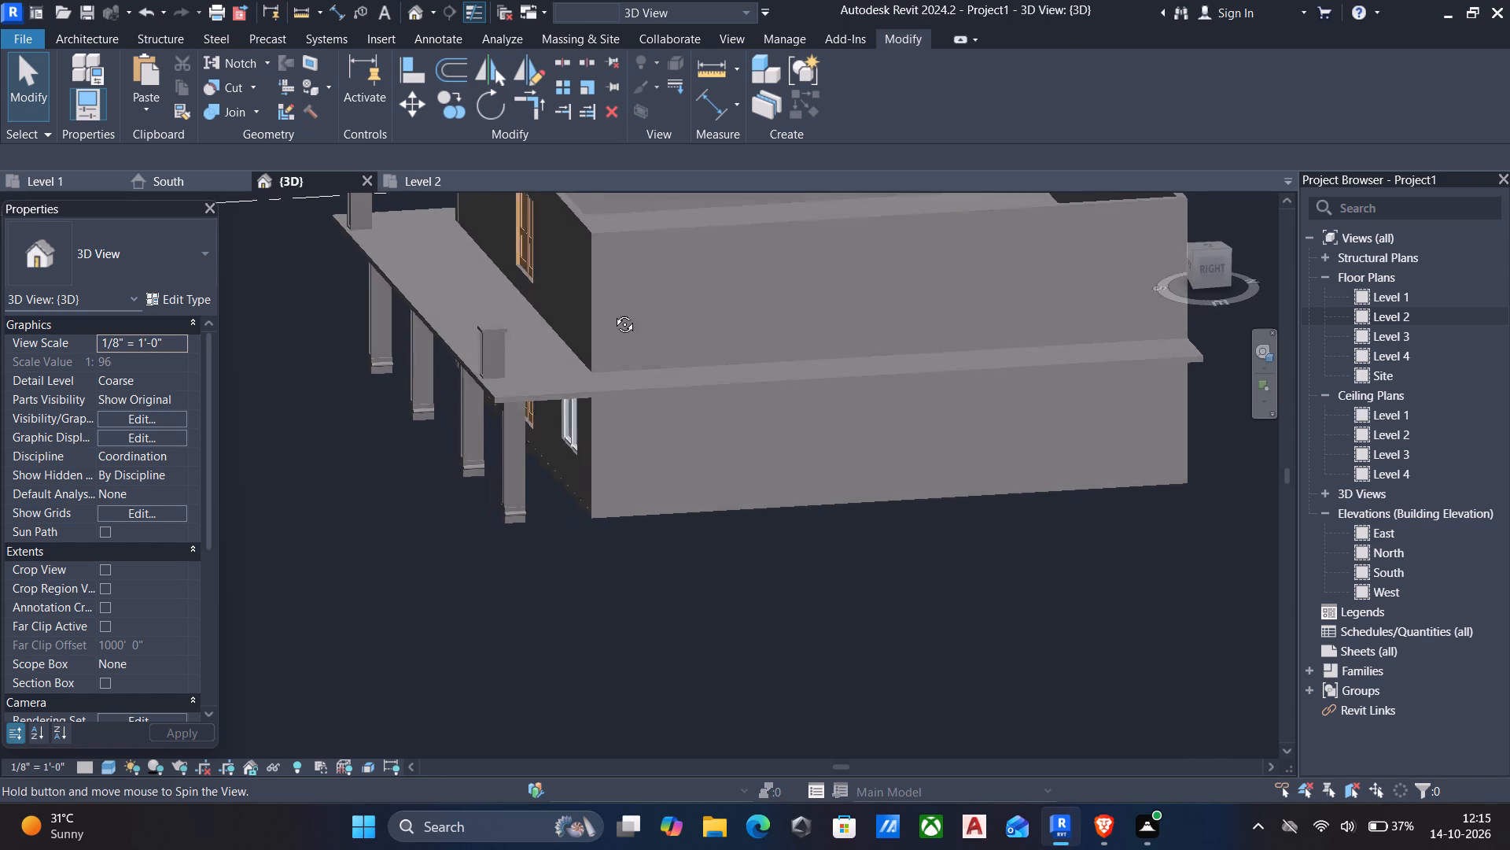
{"action": "middle_click_drag", "start_coordinate": [613, 312], "coordinate": [736, 279], "text": "shift"}
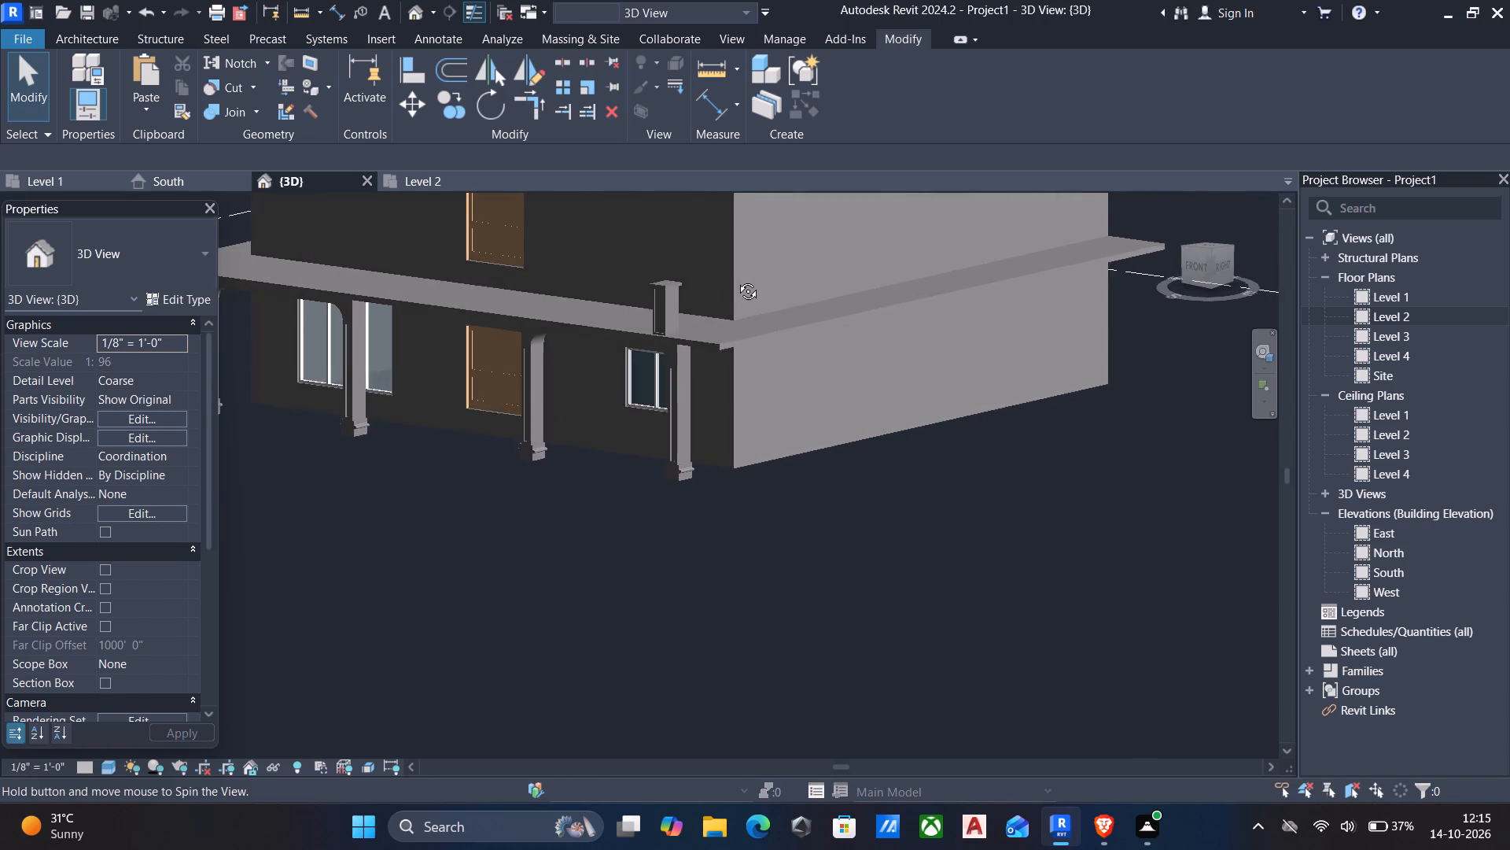
{"action": "middle_click_drag", "start_coordinate": [736, 279], "coordinate": [657, 286], "text": "shift"}
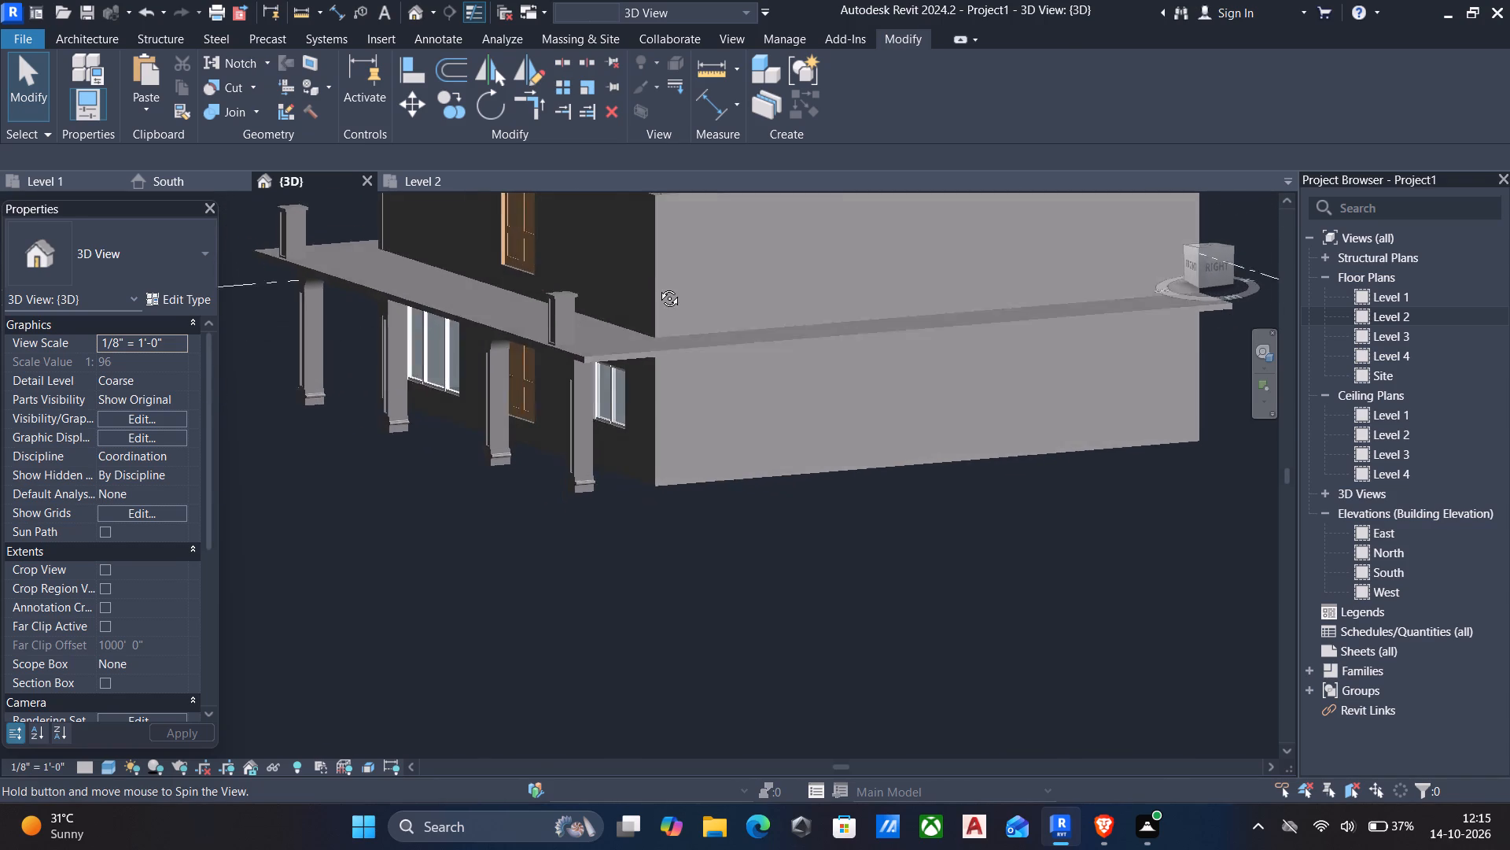
{"action": "middle_click_drag", "start_coordinate": [657, 286], "coordinate": [727, 378], "text": "shift"}
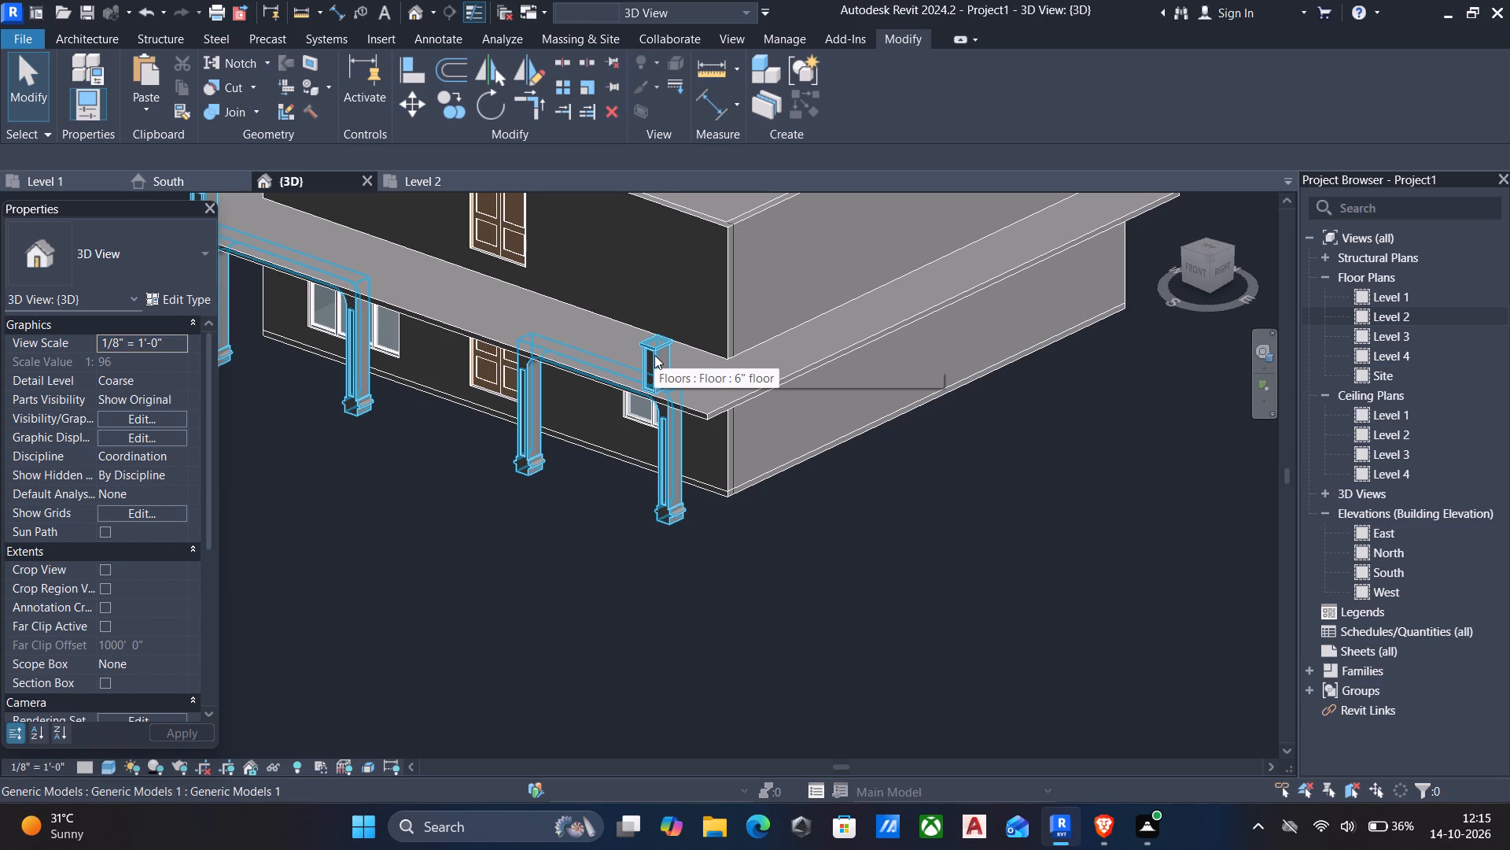
{"action": "middle_click_drag", "start_coordinate": [659, 371], "coordinate": [629, 266], "text": "shift"}
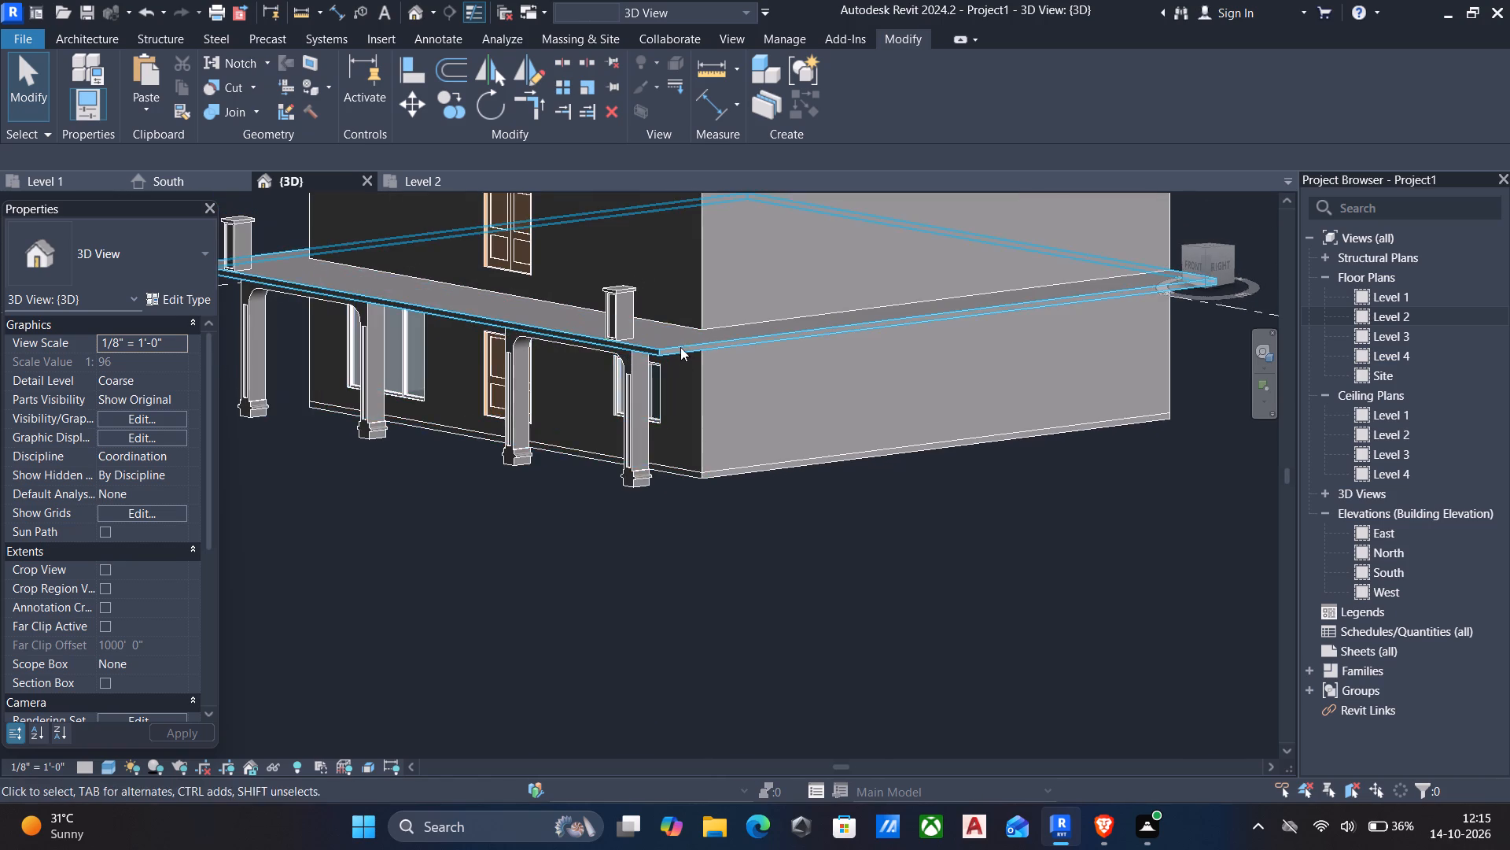
Edit the balcony-post in-place model and start a solid extrusion with the 6" floor's east edge face as work plane.
{"action": "scroll", "coordinate": [679, 346], "scroll_direction": "up", "scroll_amount": 4}
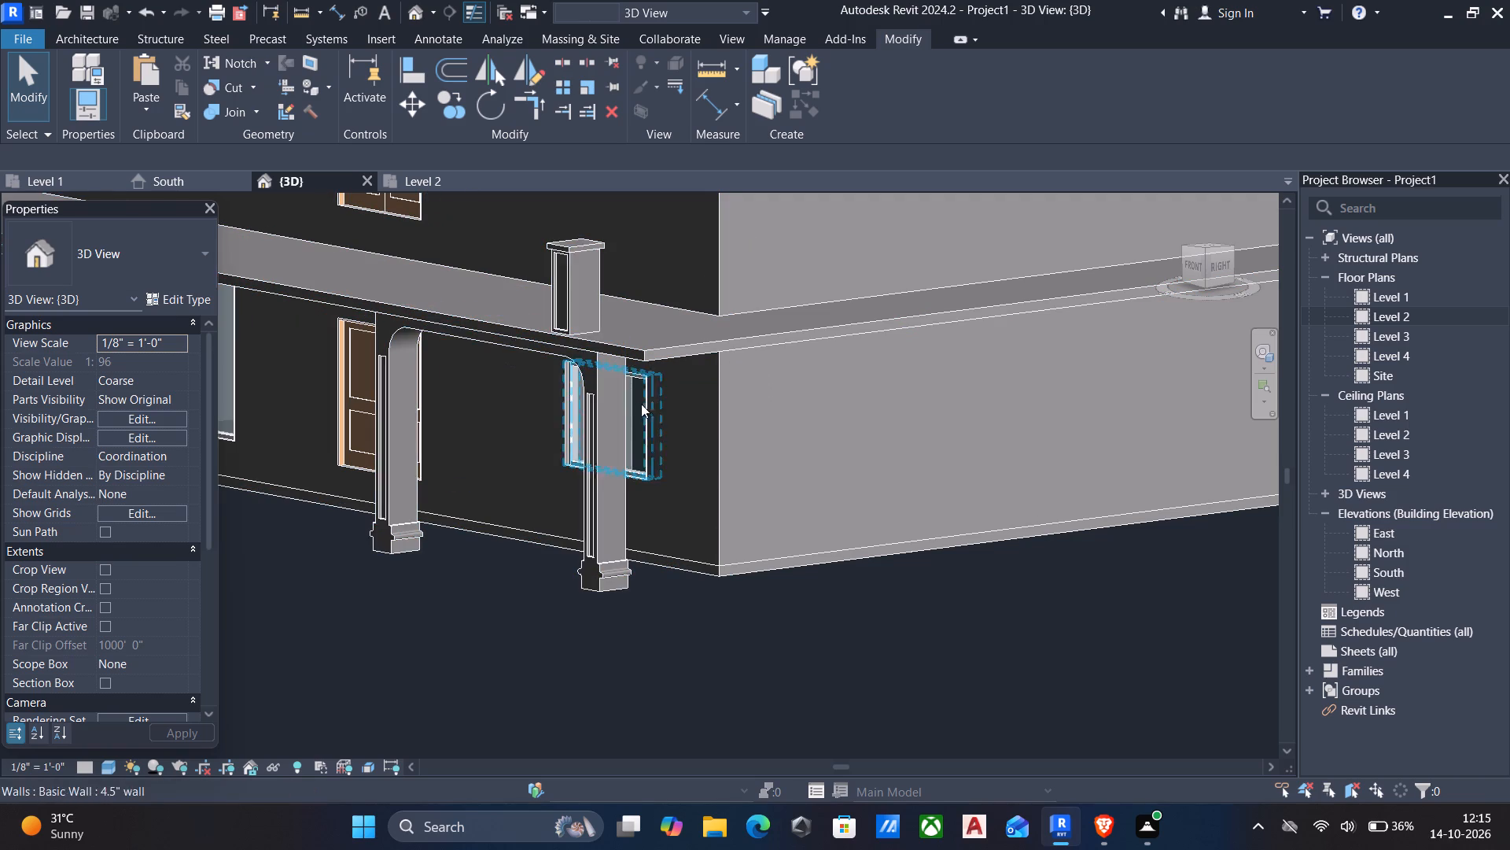
{"action": "left_click", "coordinate": [597, 419]}
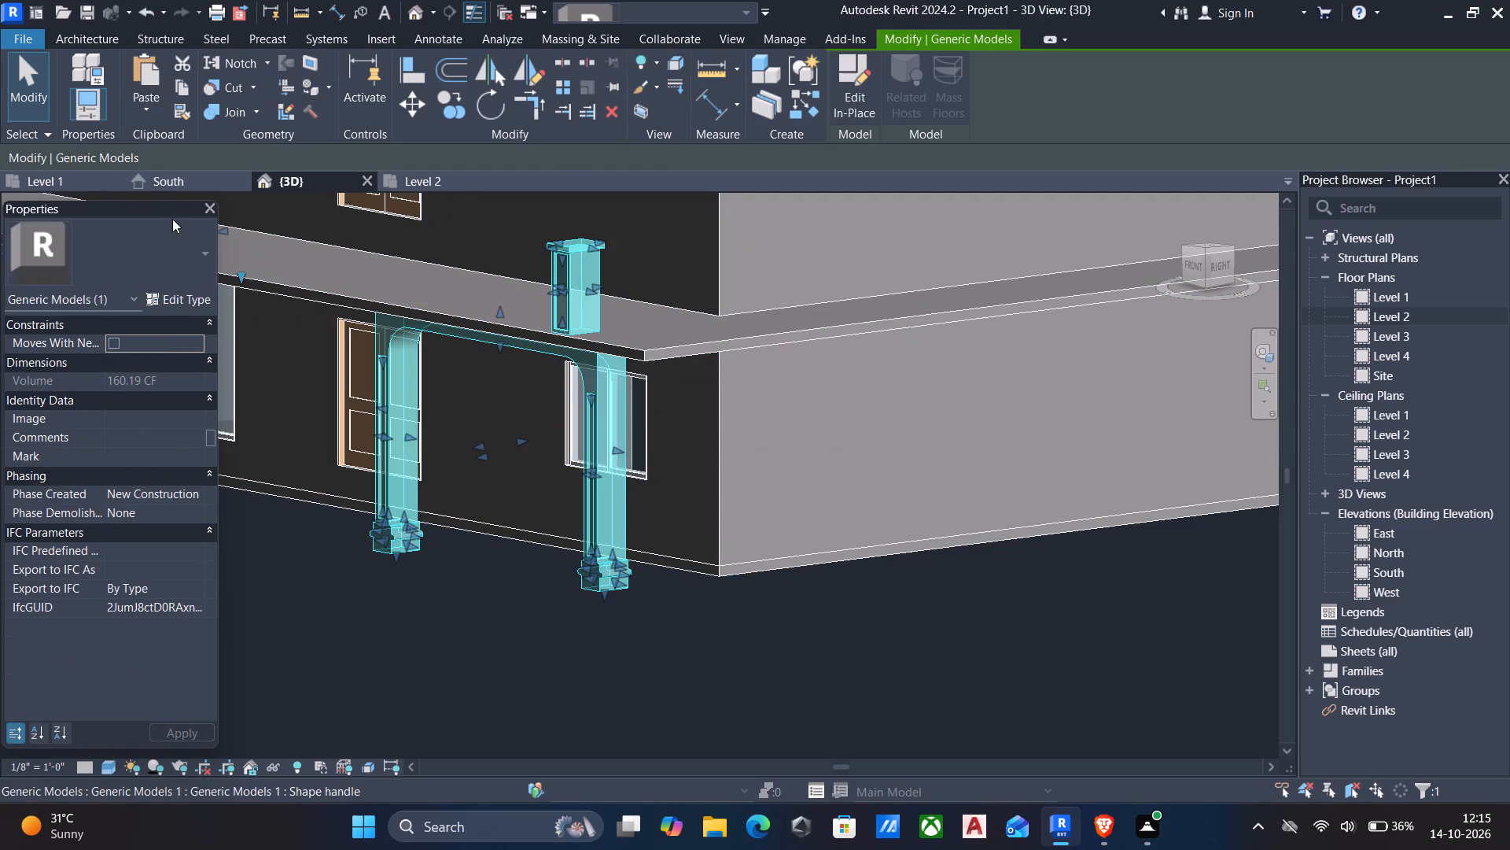
{"action": "left_click", "coordinate": [847, 83]}
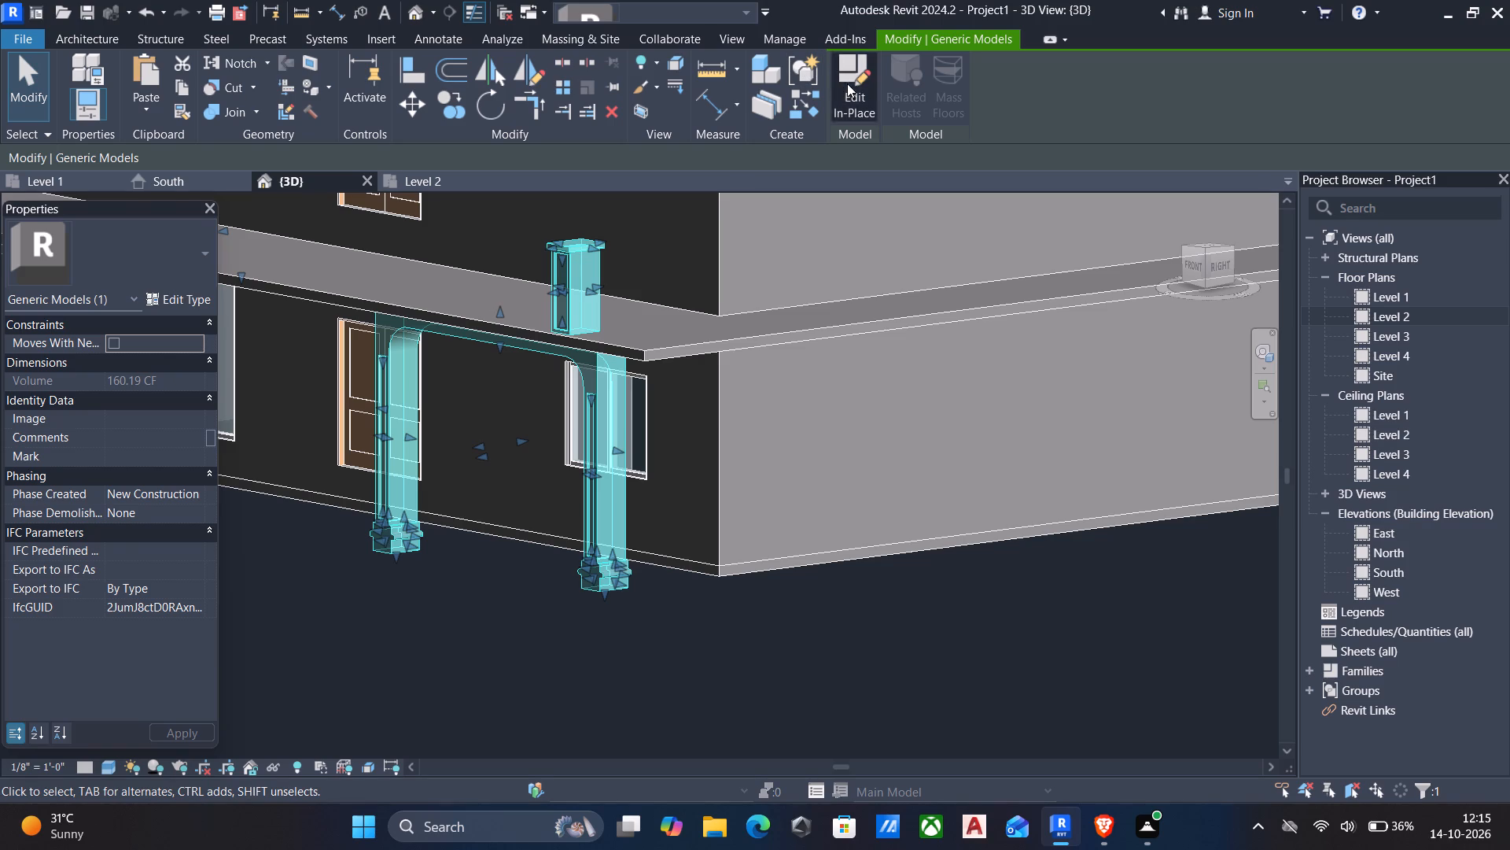
{"action": "left_click", "coordinate": [68, 38]}
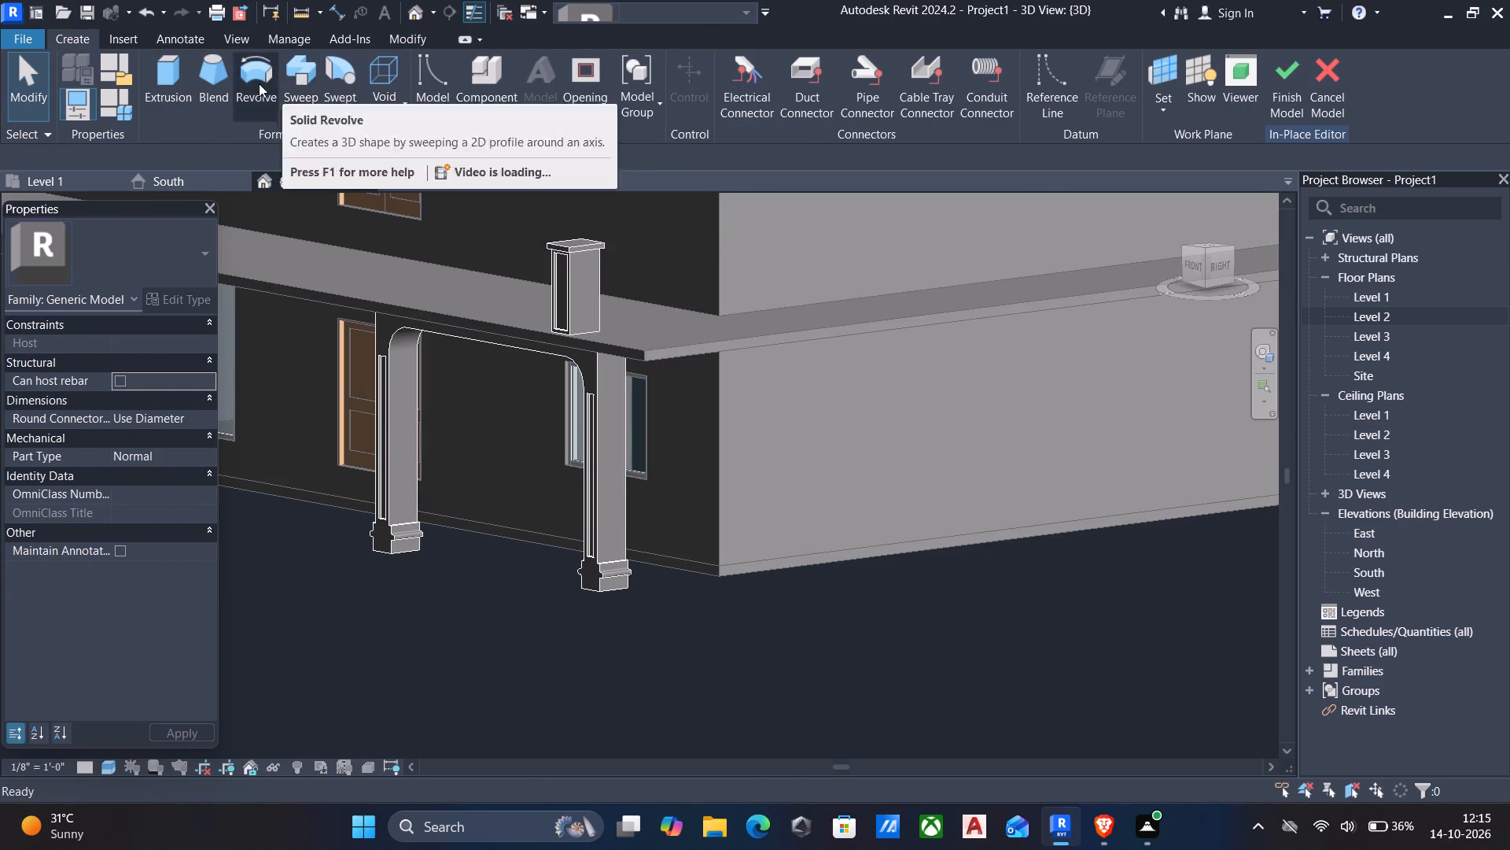
{"action": "left_click", "coordinate": [157, 75]}
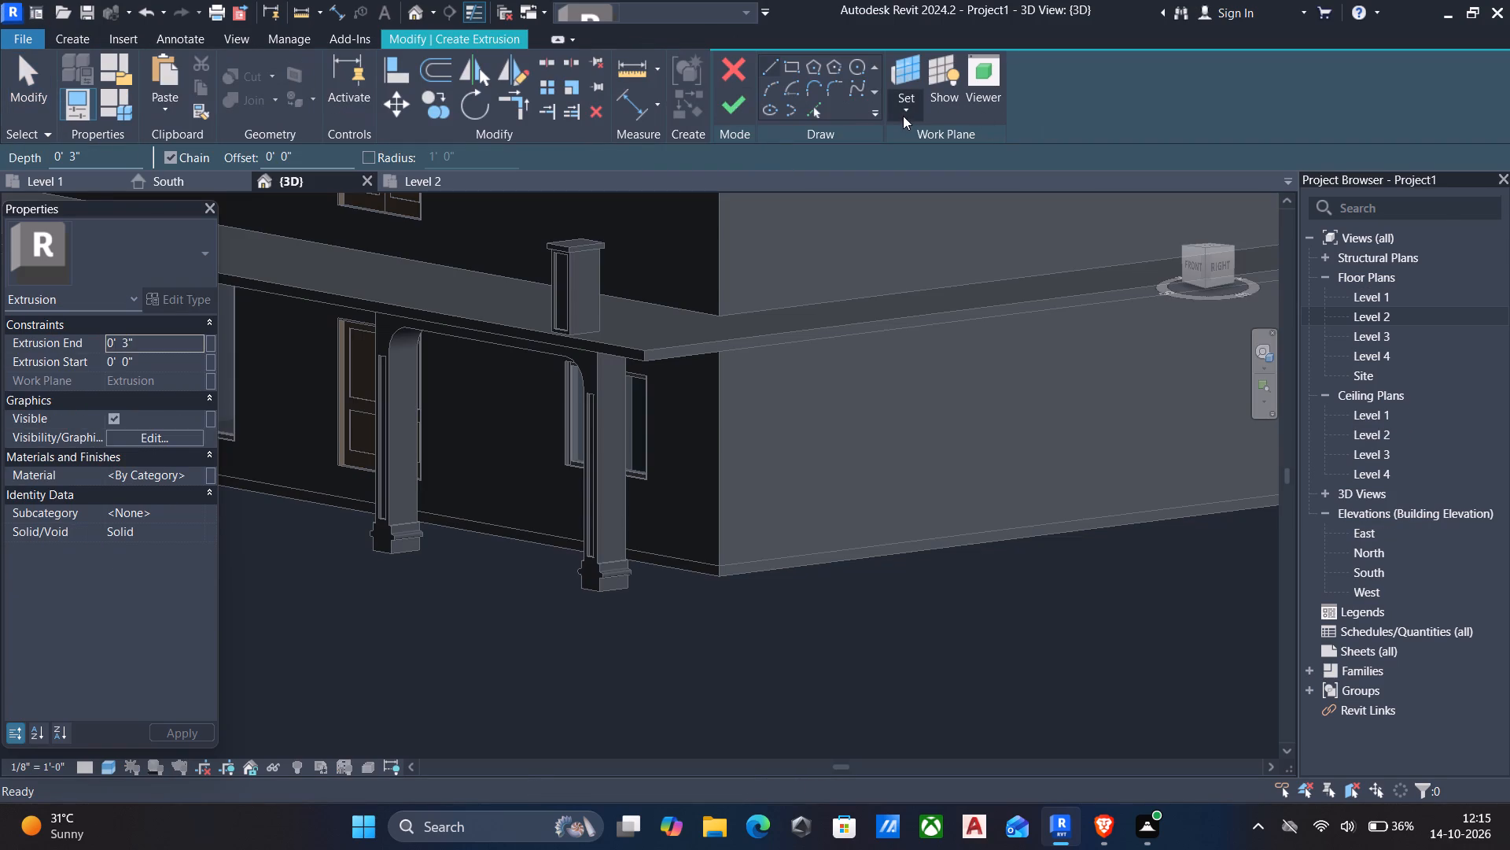
{"action": "left_click", "coordinate": [900, 113]}
{"action": "left_click", "coordinate": [938, 180]}
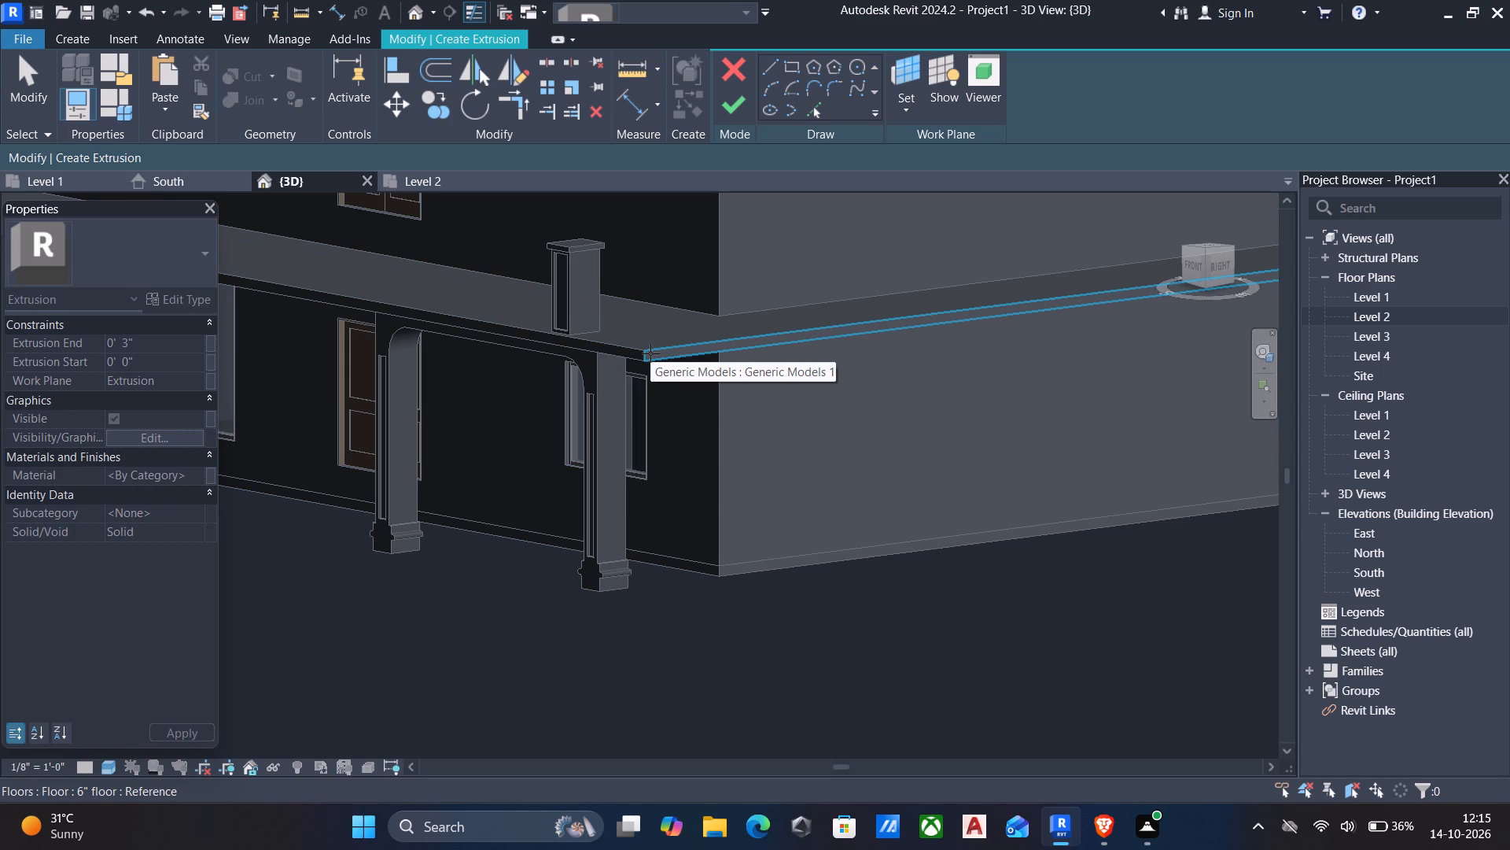
{"action": "left_click", "coordinate": [650, 353]}
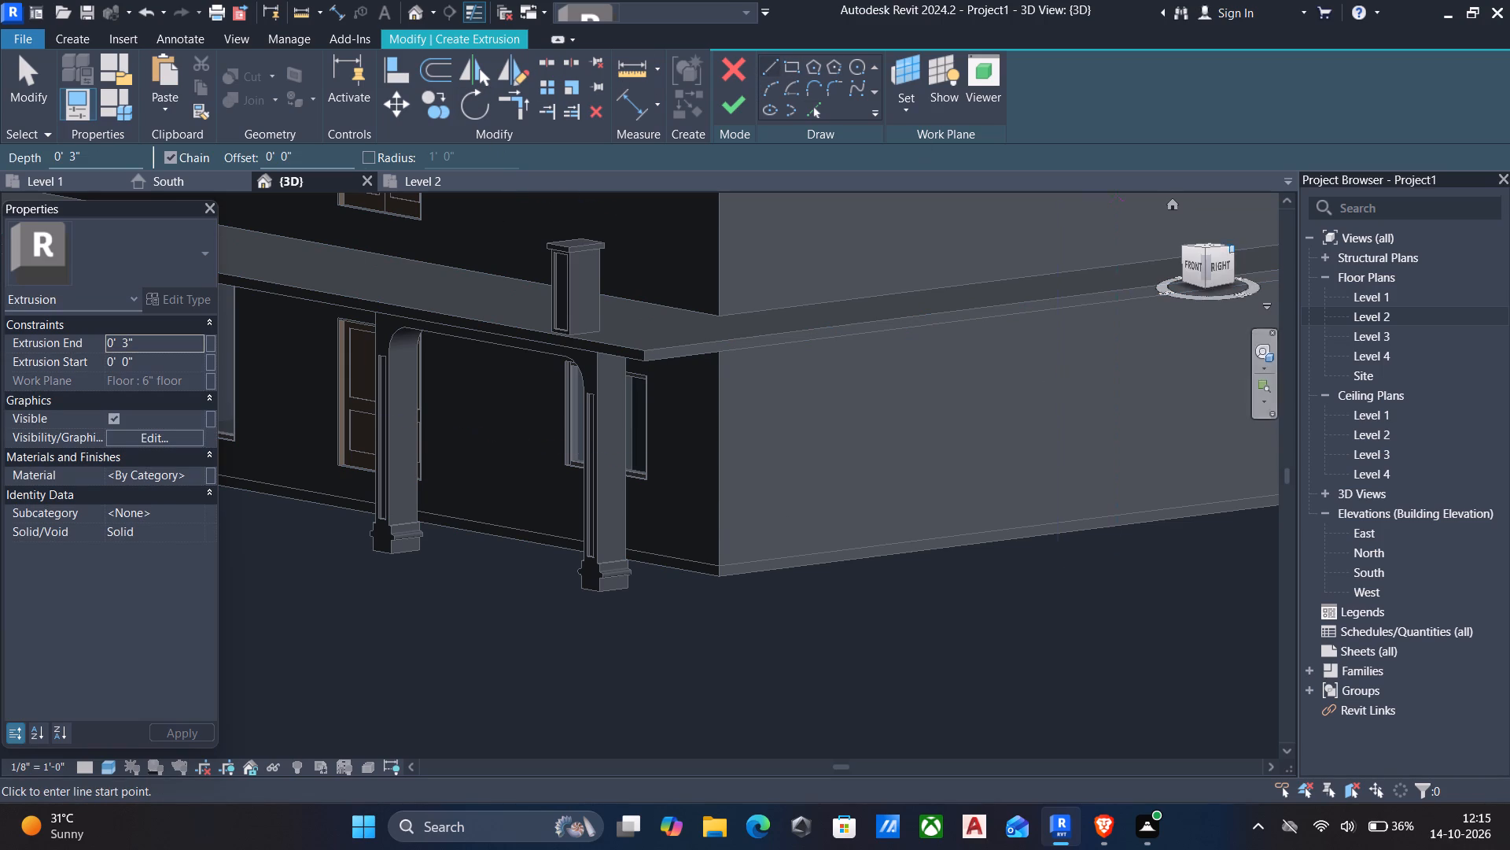
From the right view, draw the profile's top line 8" outward from the floor slab's front top corner.
{"action": "middle_click_drag", "start_coordinate": [882, 394], "coordinate": [790, 374], "text": "shift"}
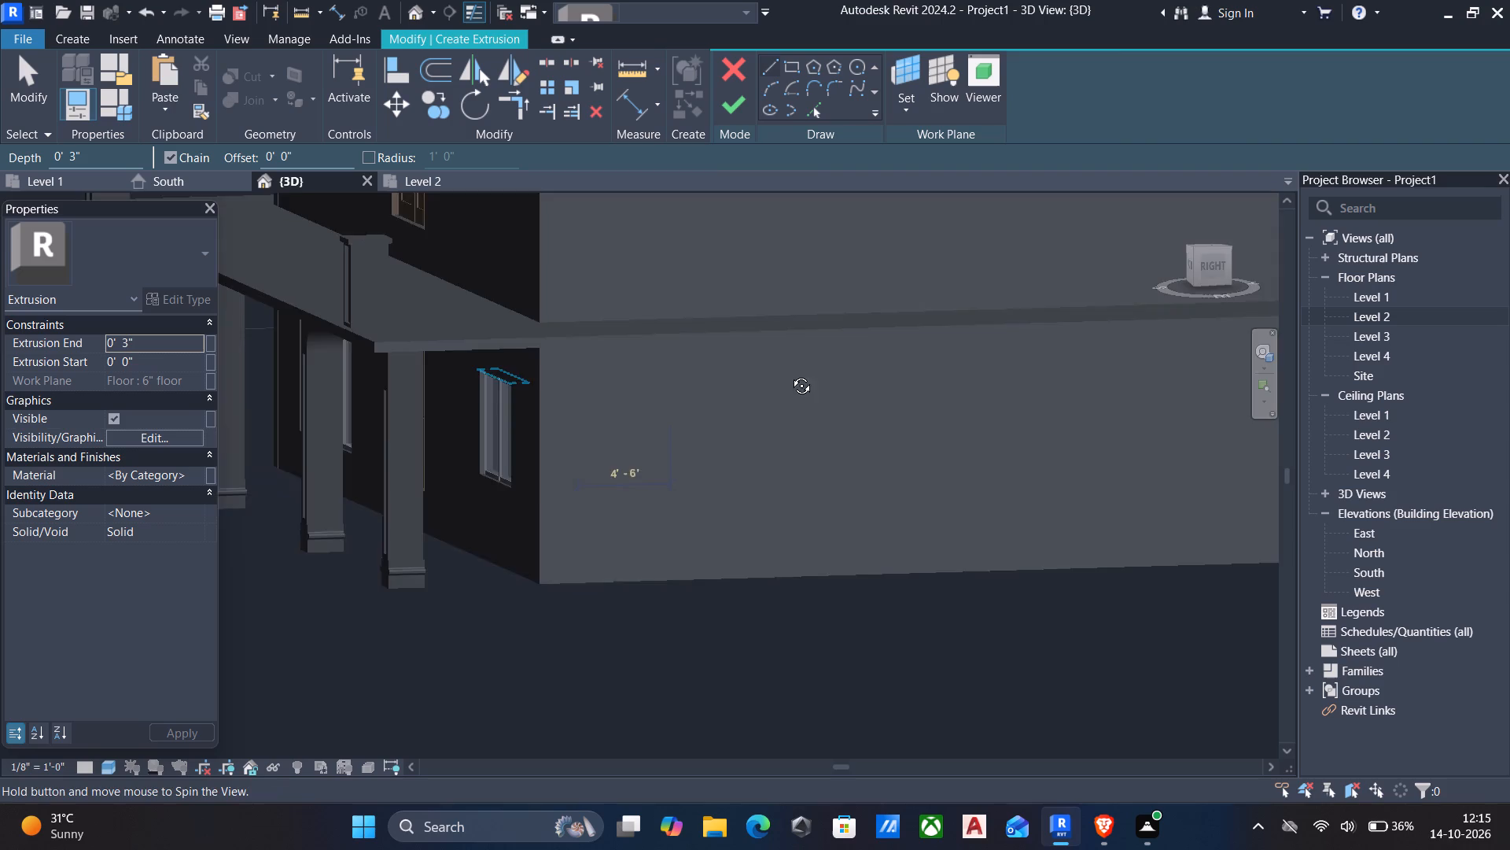
{"action": "middle_click_drag", "start_coordinate": [790, 374], "coordinate": [748, 349], "text": "shift"}
{"action": "middle_click_drag", "start_coordinate": [622, 353], "coordinate": [914, 342]}
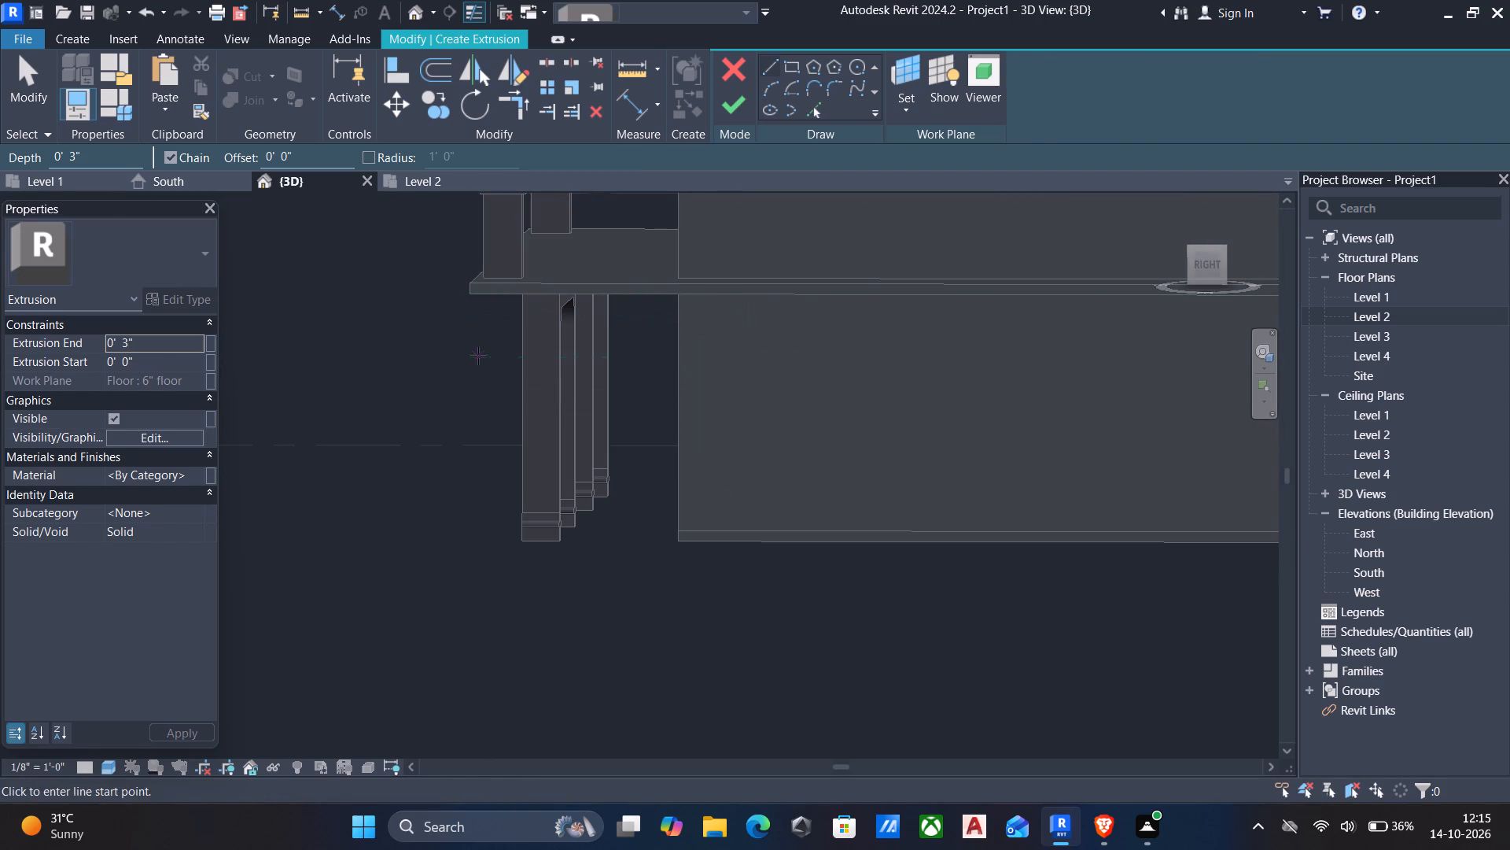
{"action": "left_click", "coordinate": [1204, 258]}
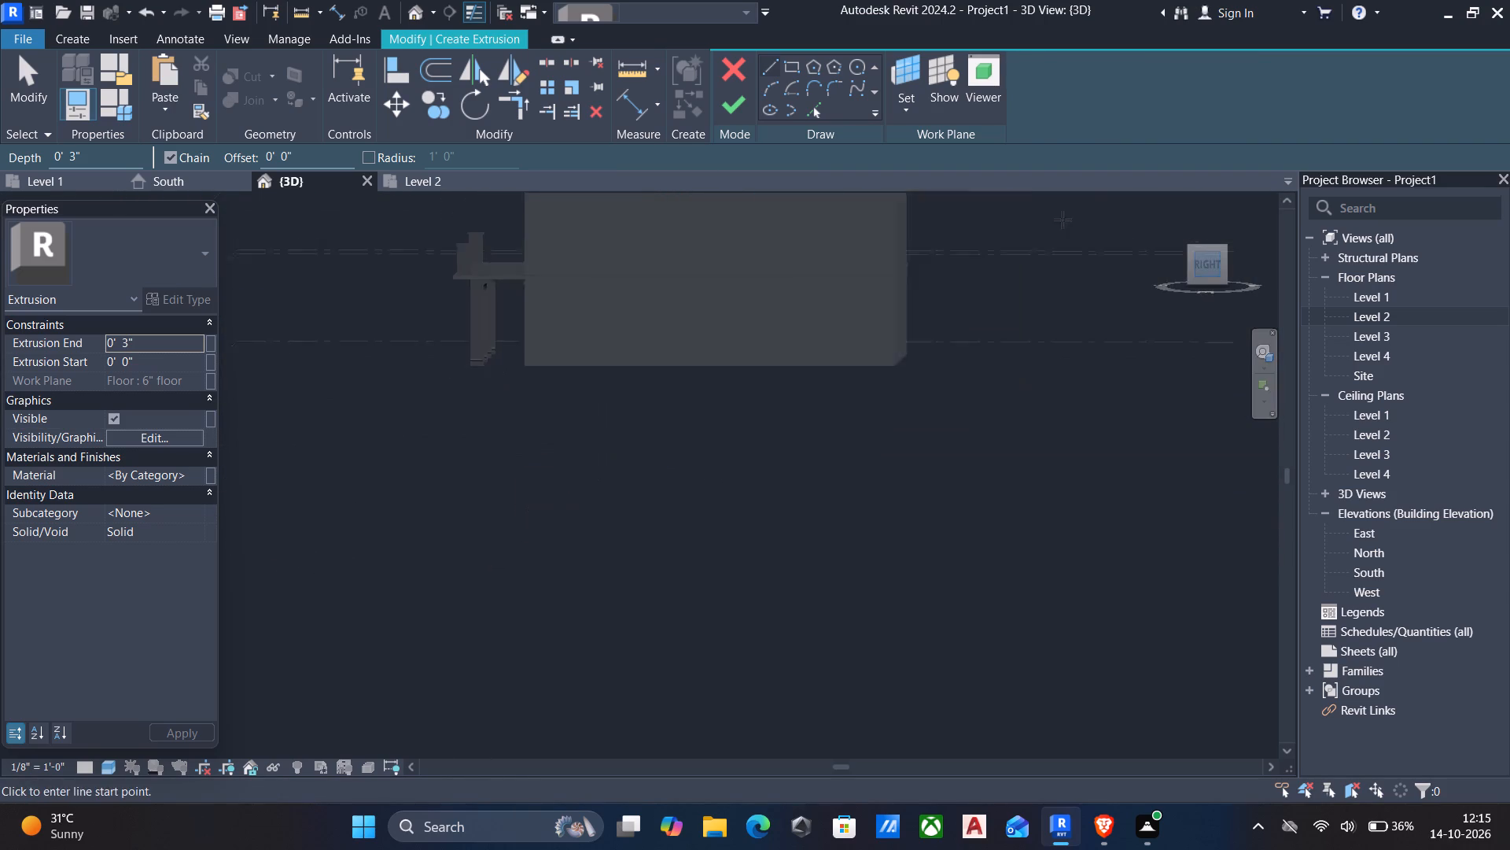
{"action": "left_click", "coordinate": [768, 69]}
{"action": "scroll", "coordinate": [572, 504], "scroll_direction": "up", "scroll_amount": 15}
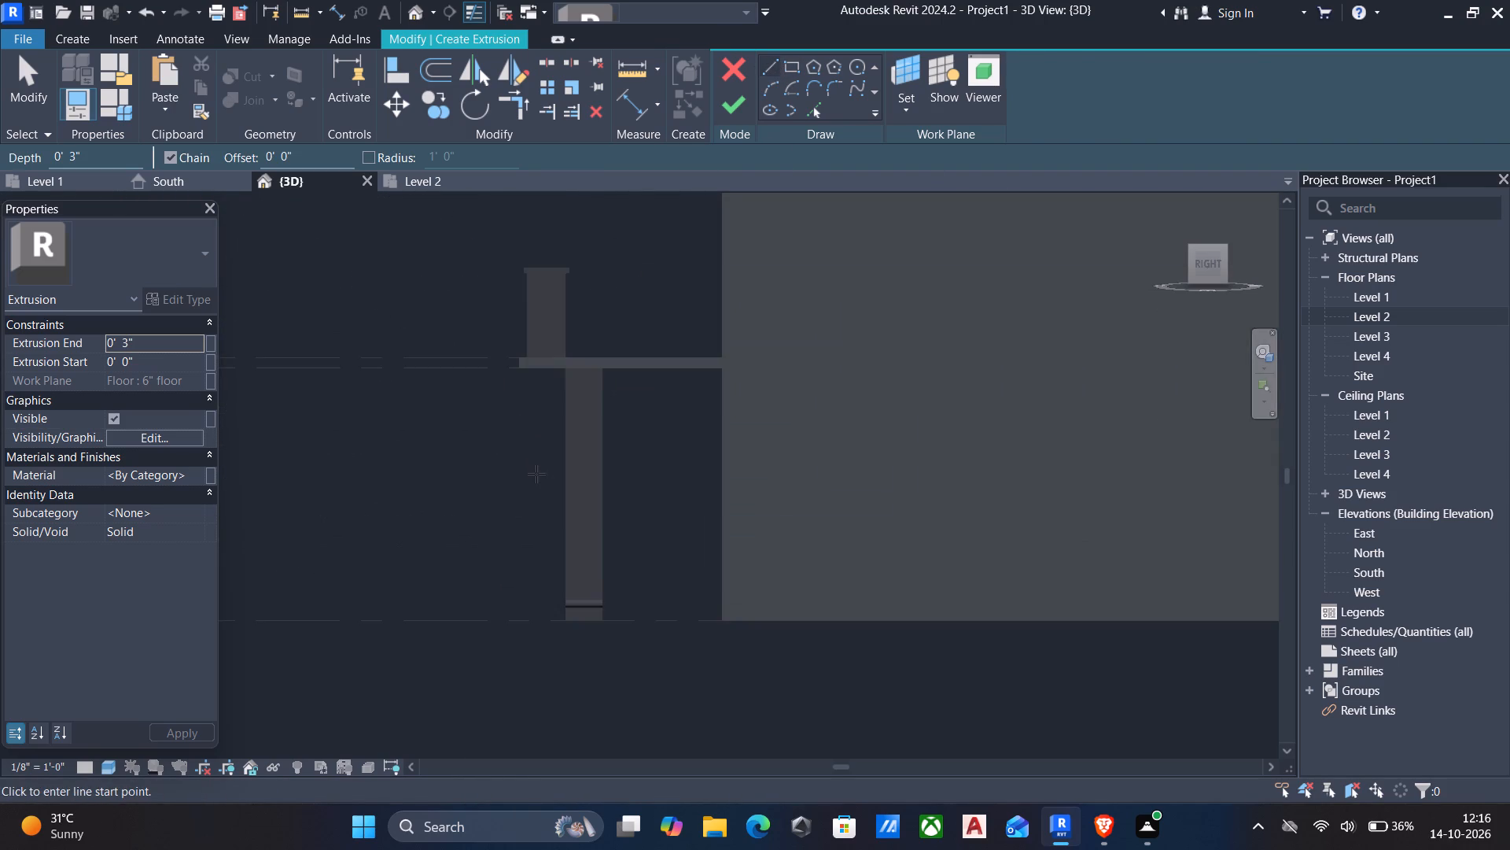
{"action": "scroll", "coordinate": [521, 396], "scroll_direction": "up", "scroll_amount": 6}
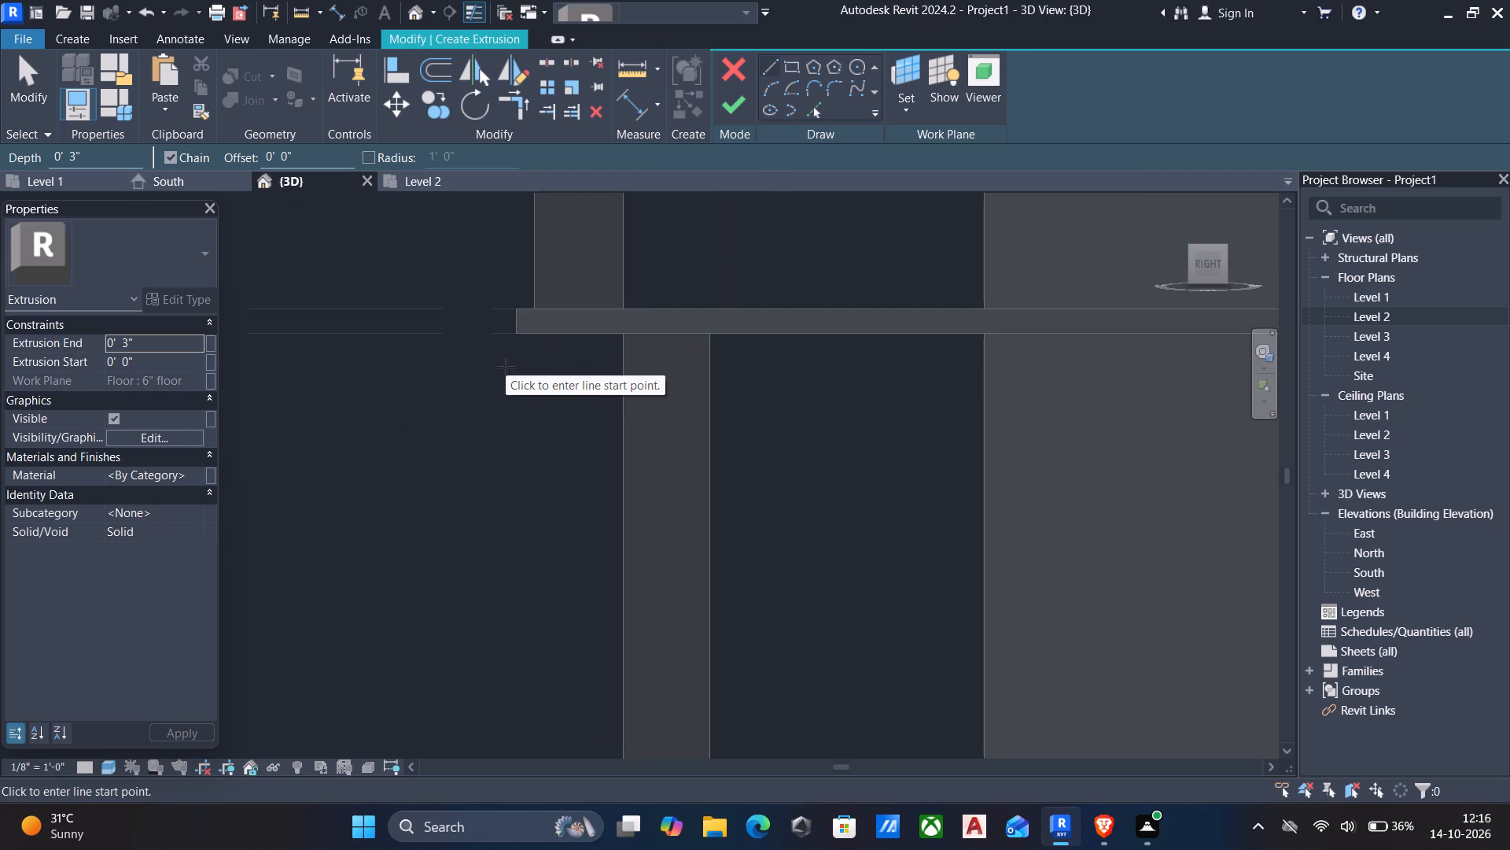
{"action": "scroll", "coordinate": [525, 305], "scroll_direction": "up", "scroll_amount": 5}
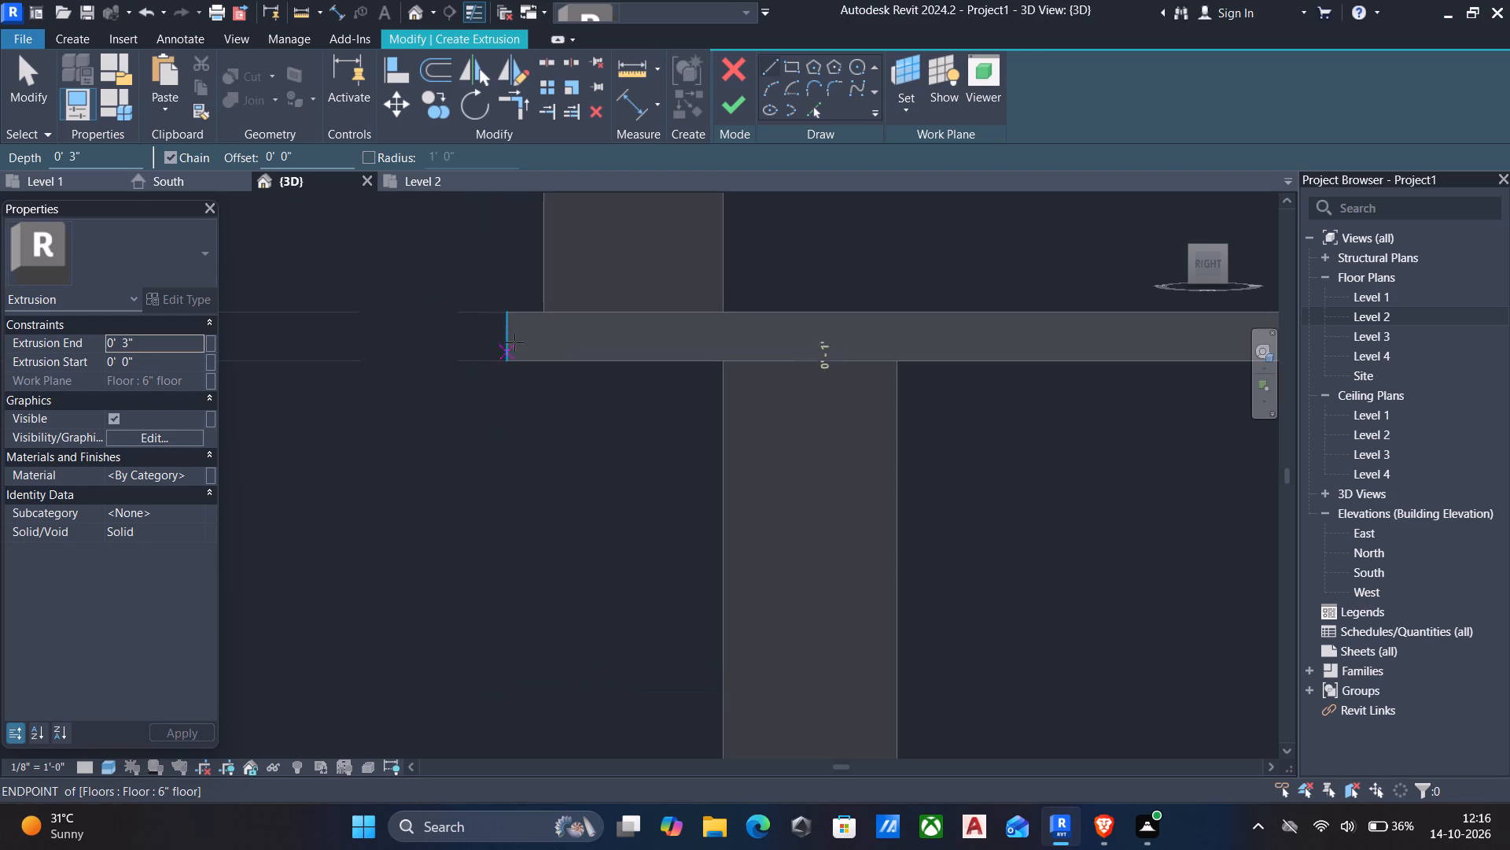
{"action": "left_click", "coordinate": [506, 314]}
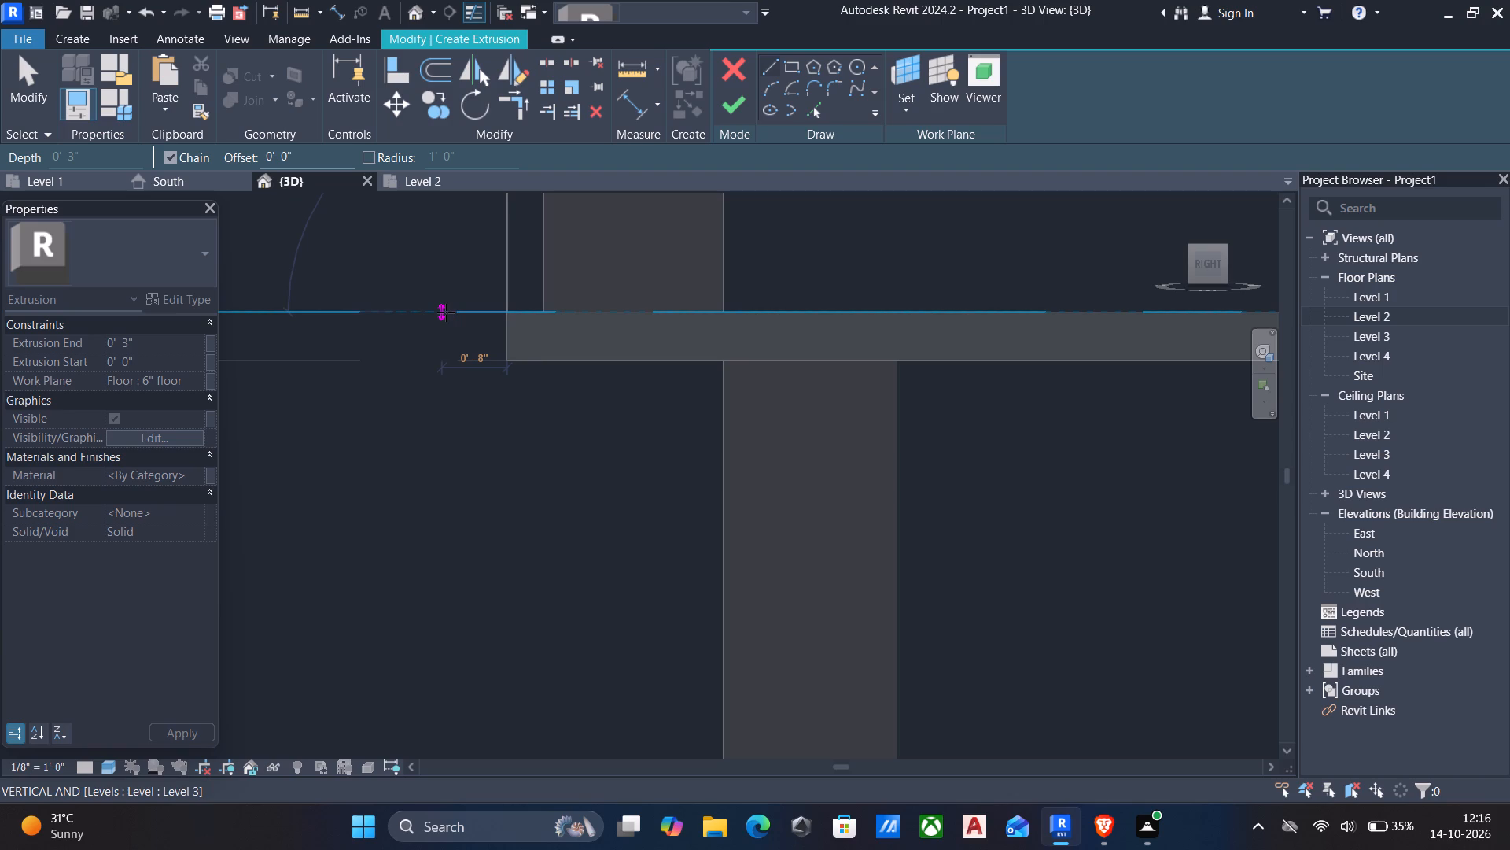
{"action": "left_click", "coordinate": [446, 312]}
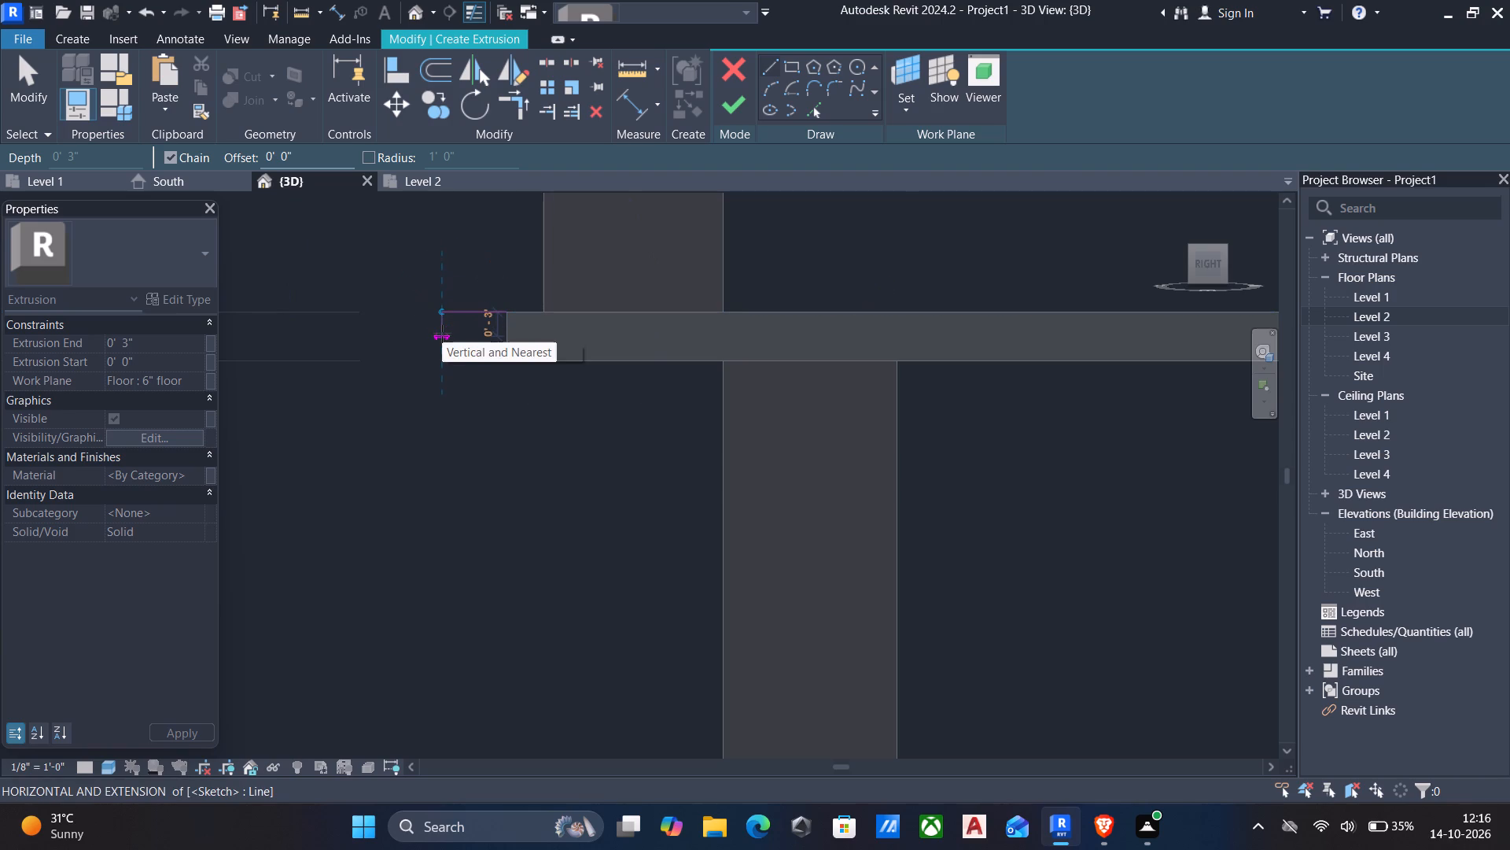
Continue the profile from the top line's outer end with lines 1" down, 2" inward and 2" down.
{"action": "scroll", "coordinate": [442, 334], "scroll_direction": "up", "scroll_amount": 4}
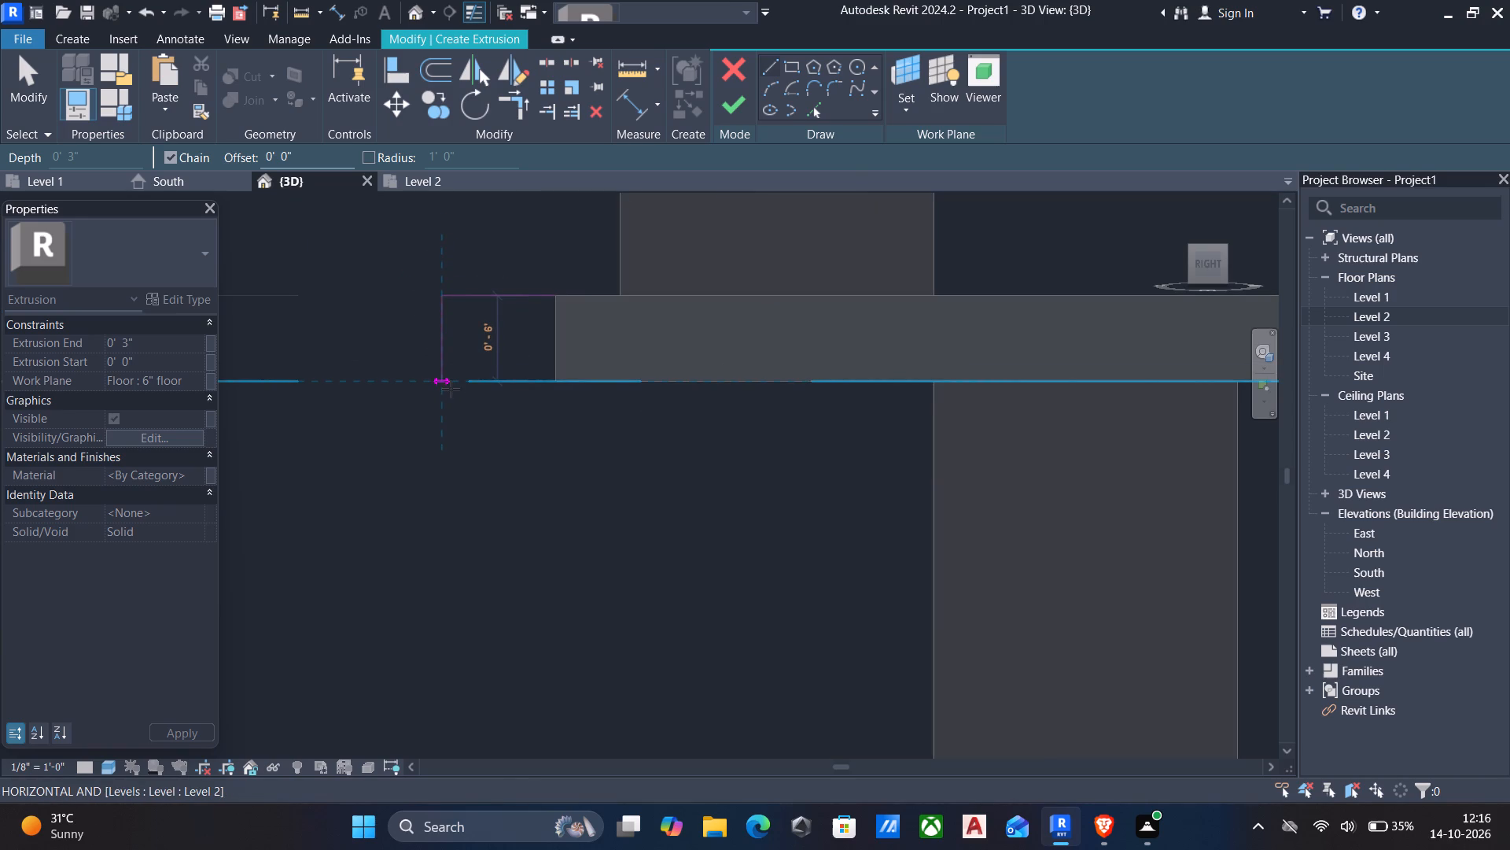
{"action": "scroll", "coordinate": [427, 356], "scroll_direction": "up", "scroll_amount": 5}
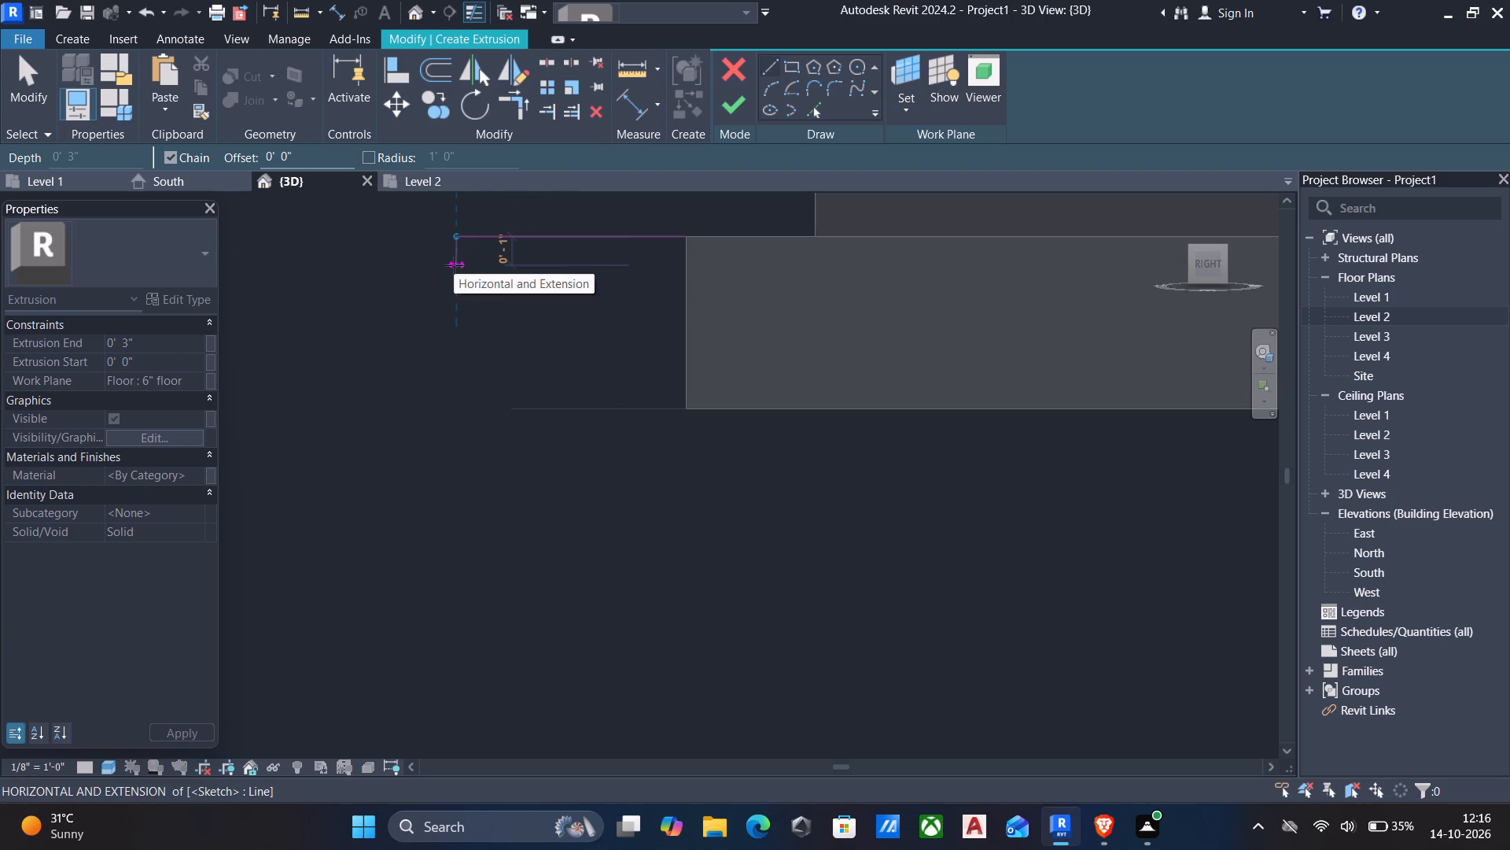
{"action": "left_click", "coordinate": [454, 265]}
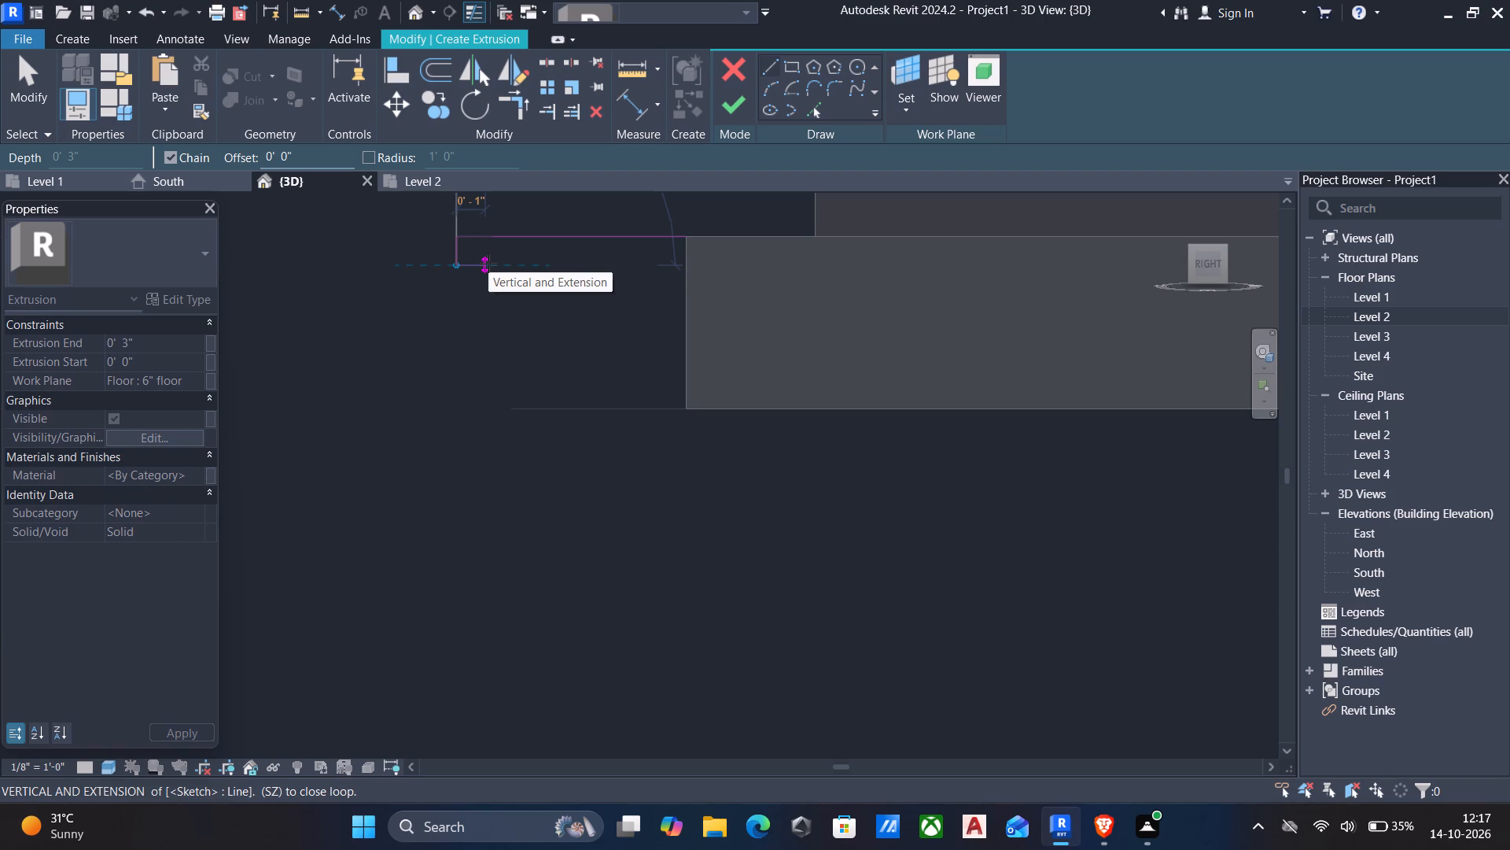
{"action": "left_click", "coordinate": [488, 264]}
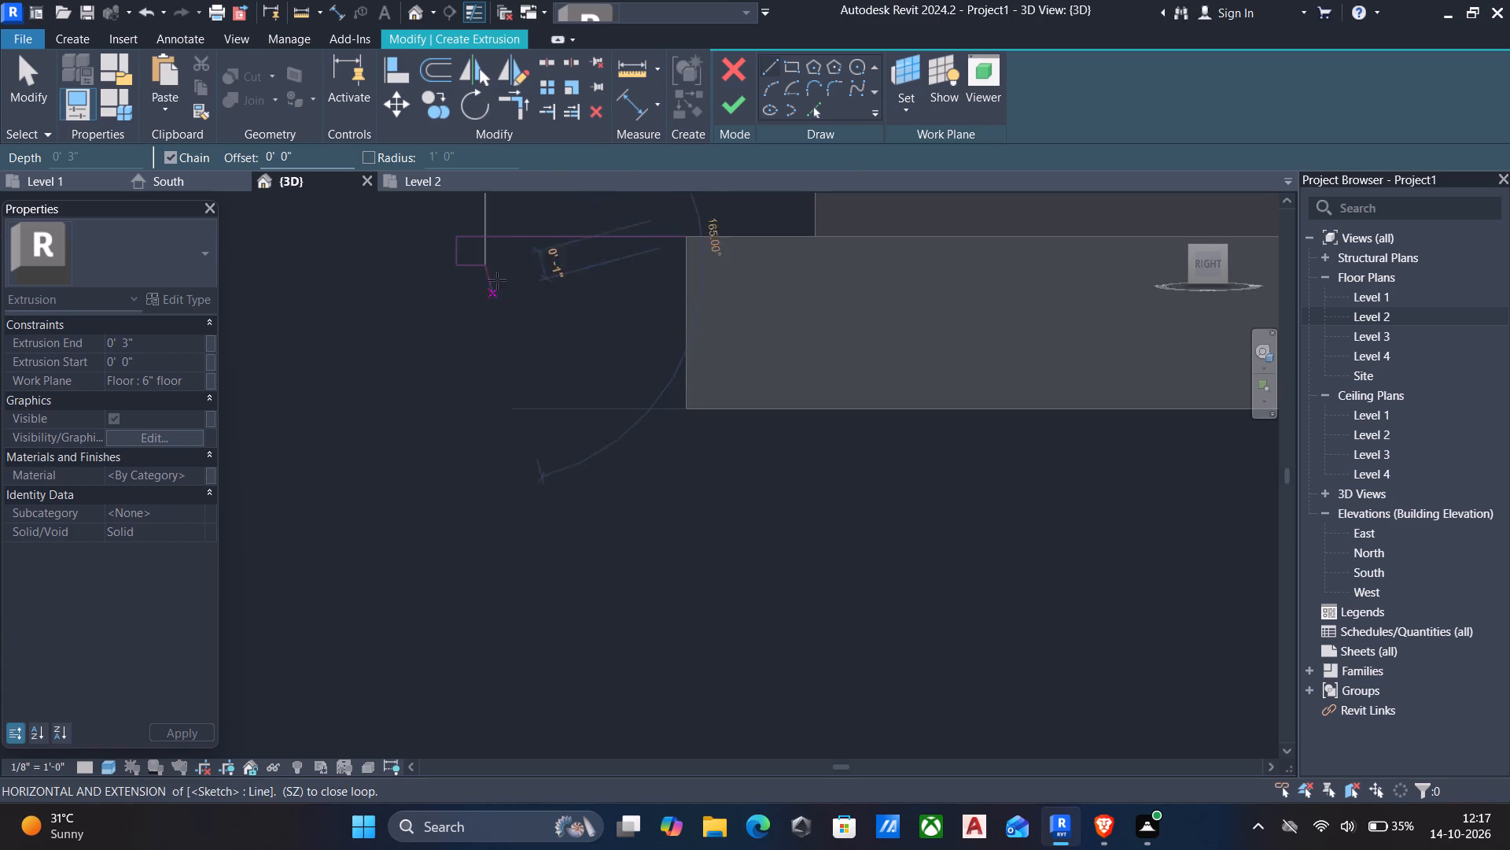
{"action": "left_click", "coordinate": [515, 268]}
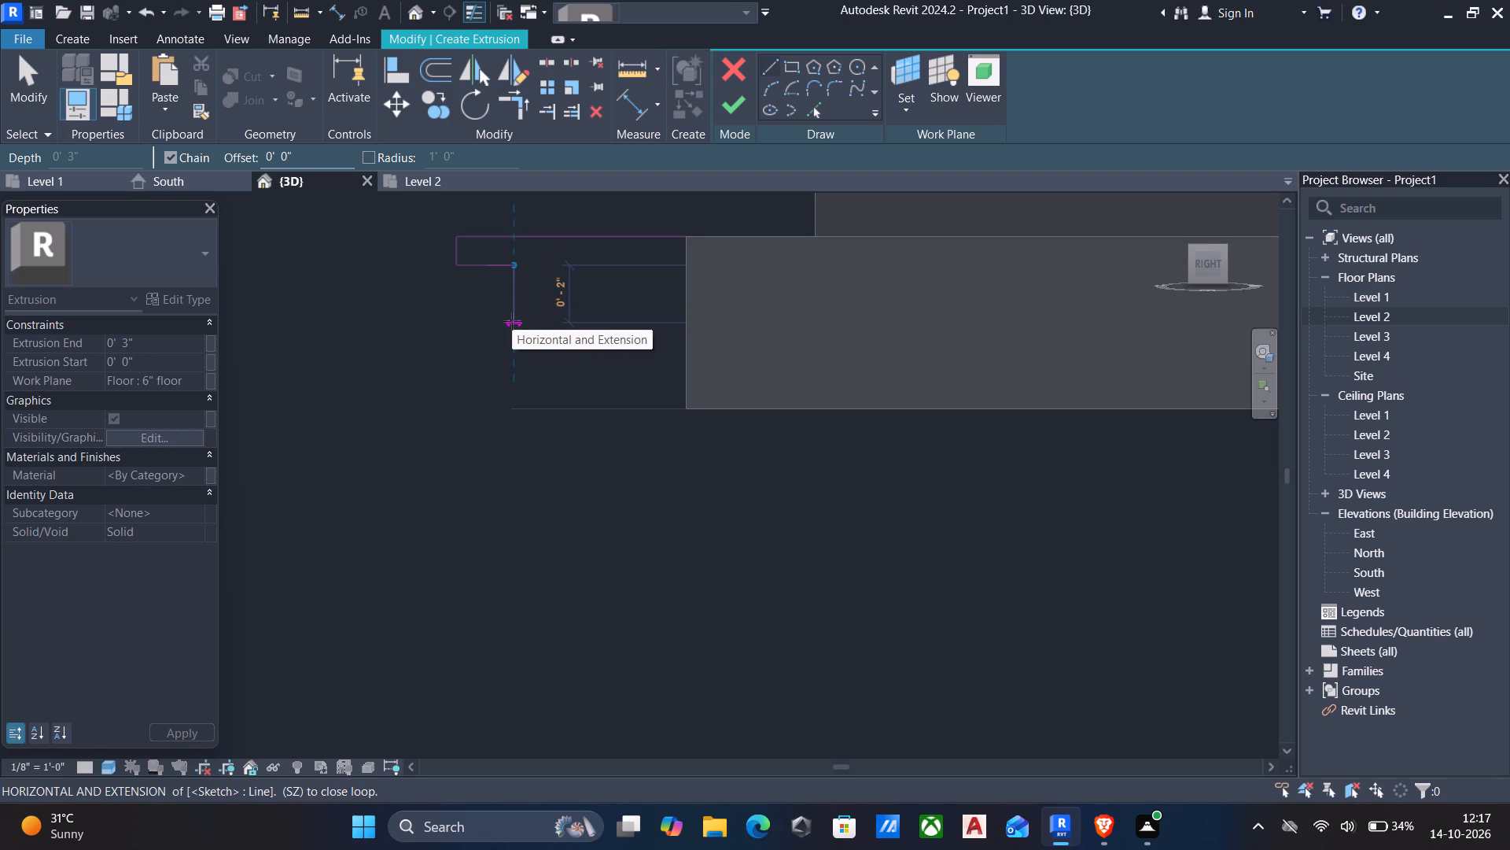
{"action": "left_click", "coordinate": [512, 321]}
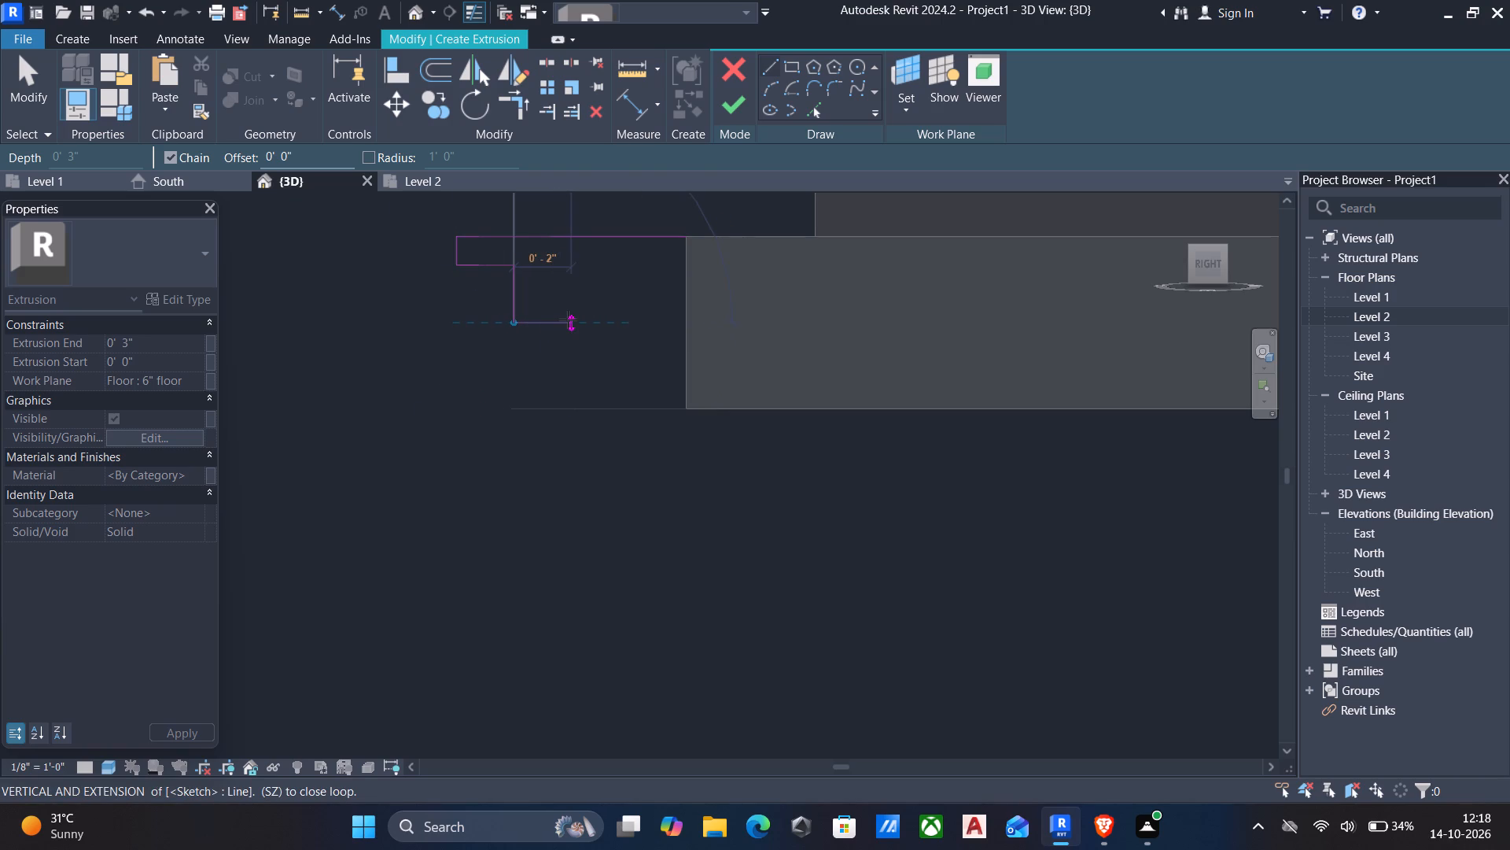
Continue the profile 2" inward, 2" down, 1" inward and 1" down, and close it through the slab's bottom and top corners.
{"action": "left_click", "coordinate": [568, 320]}
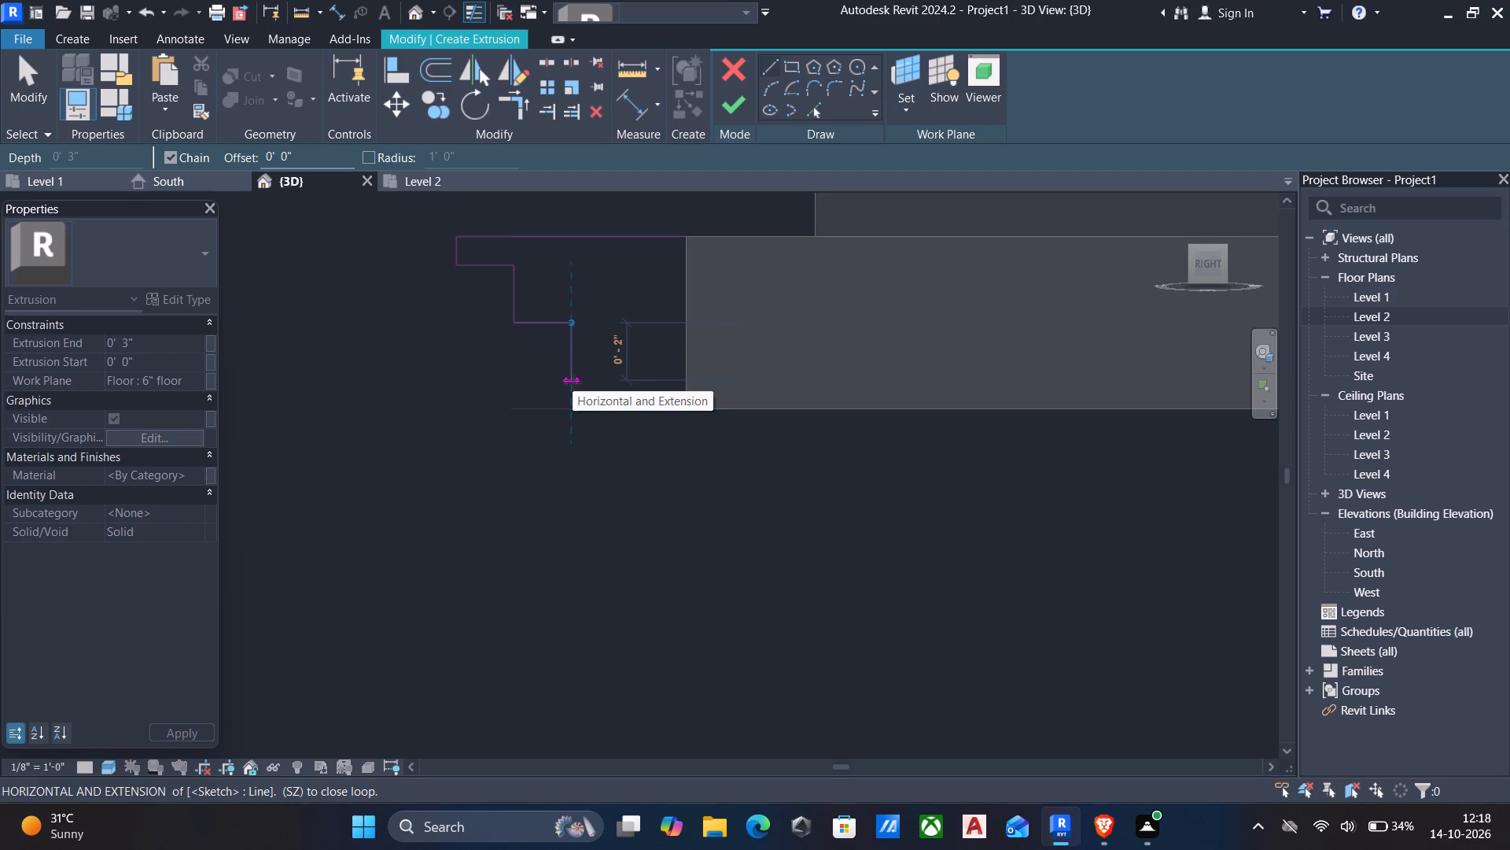
{"action": "left_click", "coordinate": [573, 382]}
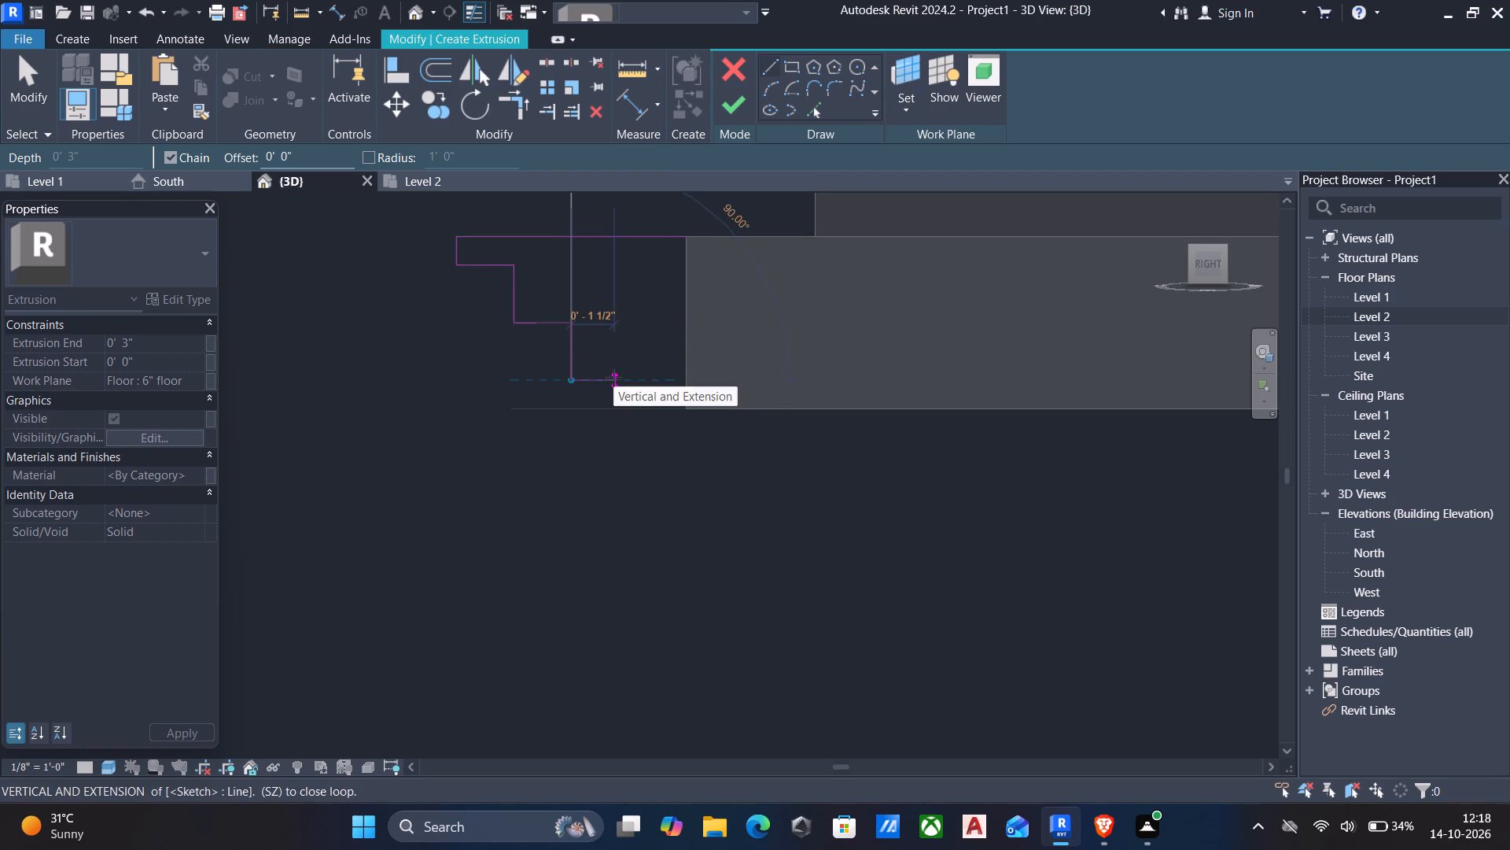
{"action": "left_click", "coordinate": [601, 378]}
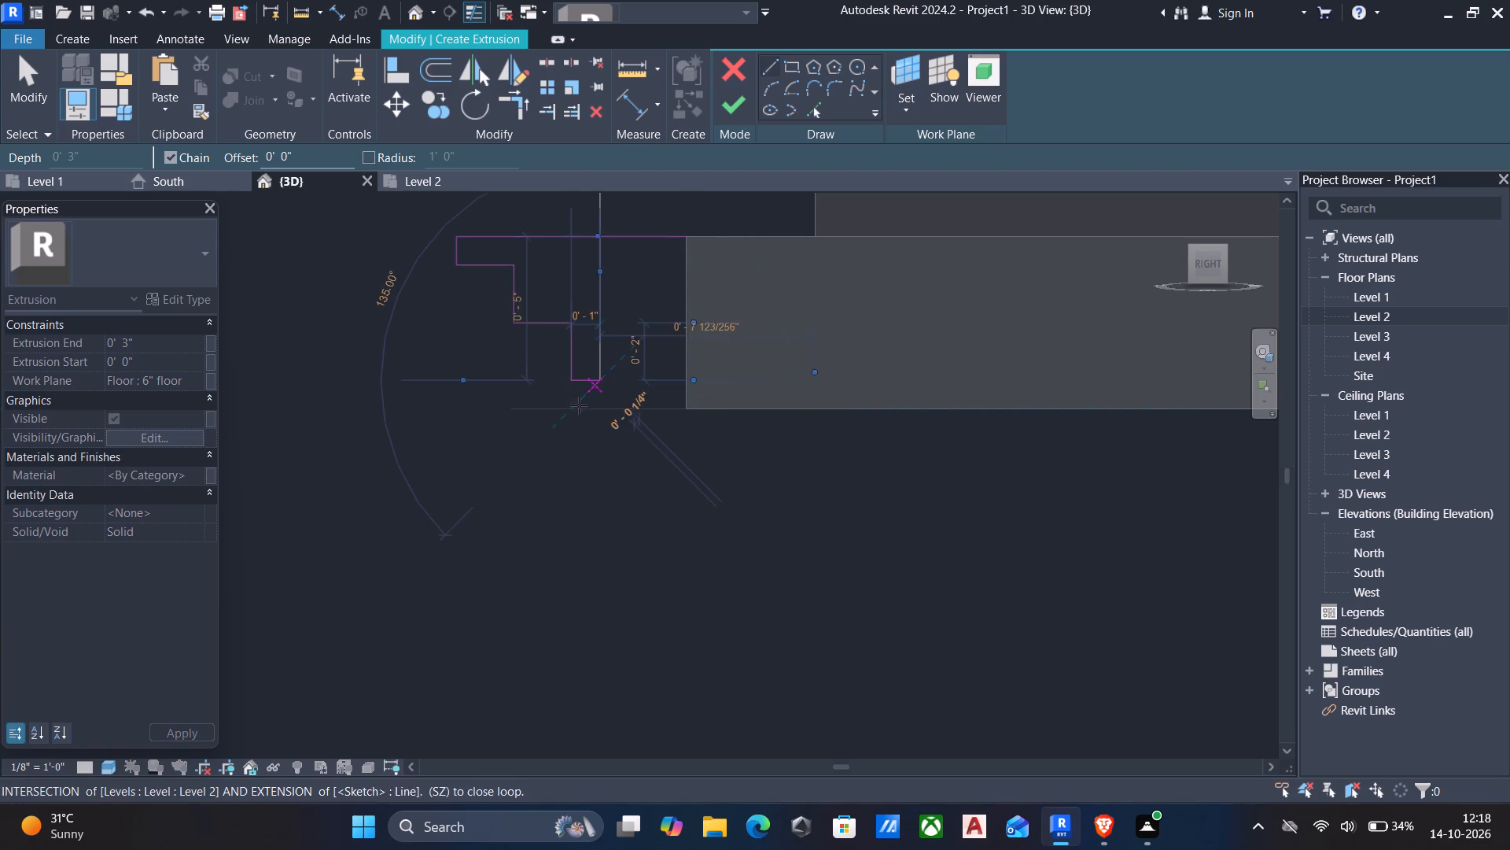
{"action": "left_click", "coordinate": [600, 412]}
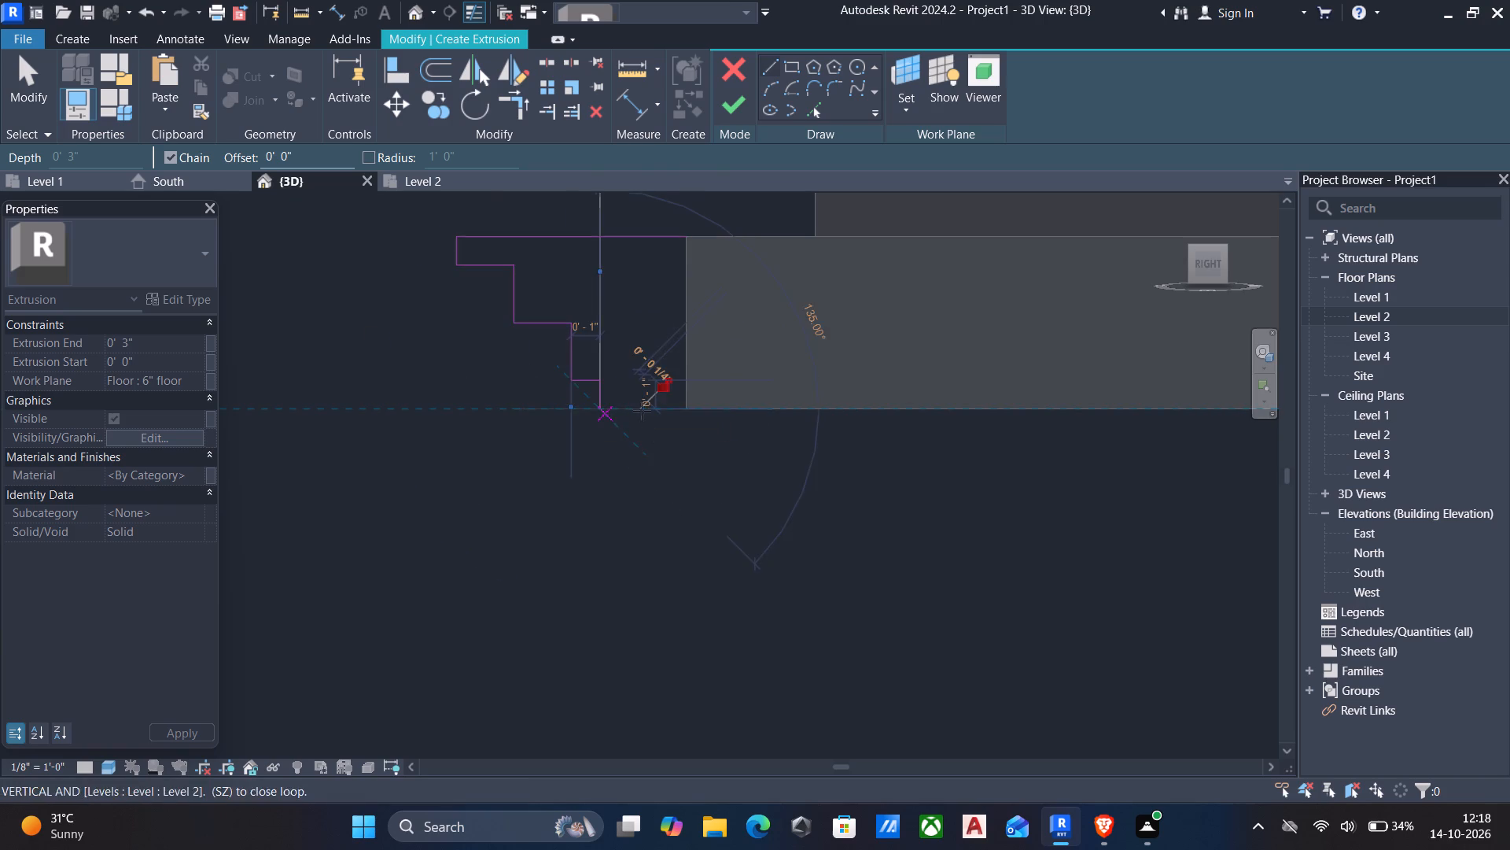
{"action": "left_click", "coordinate": [689, 410]}
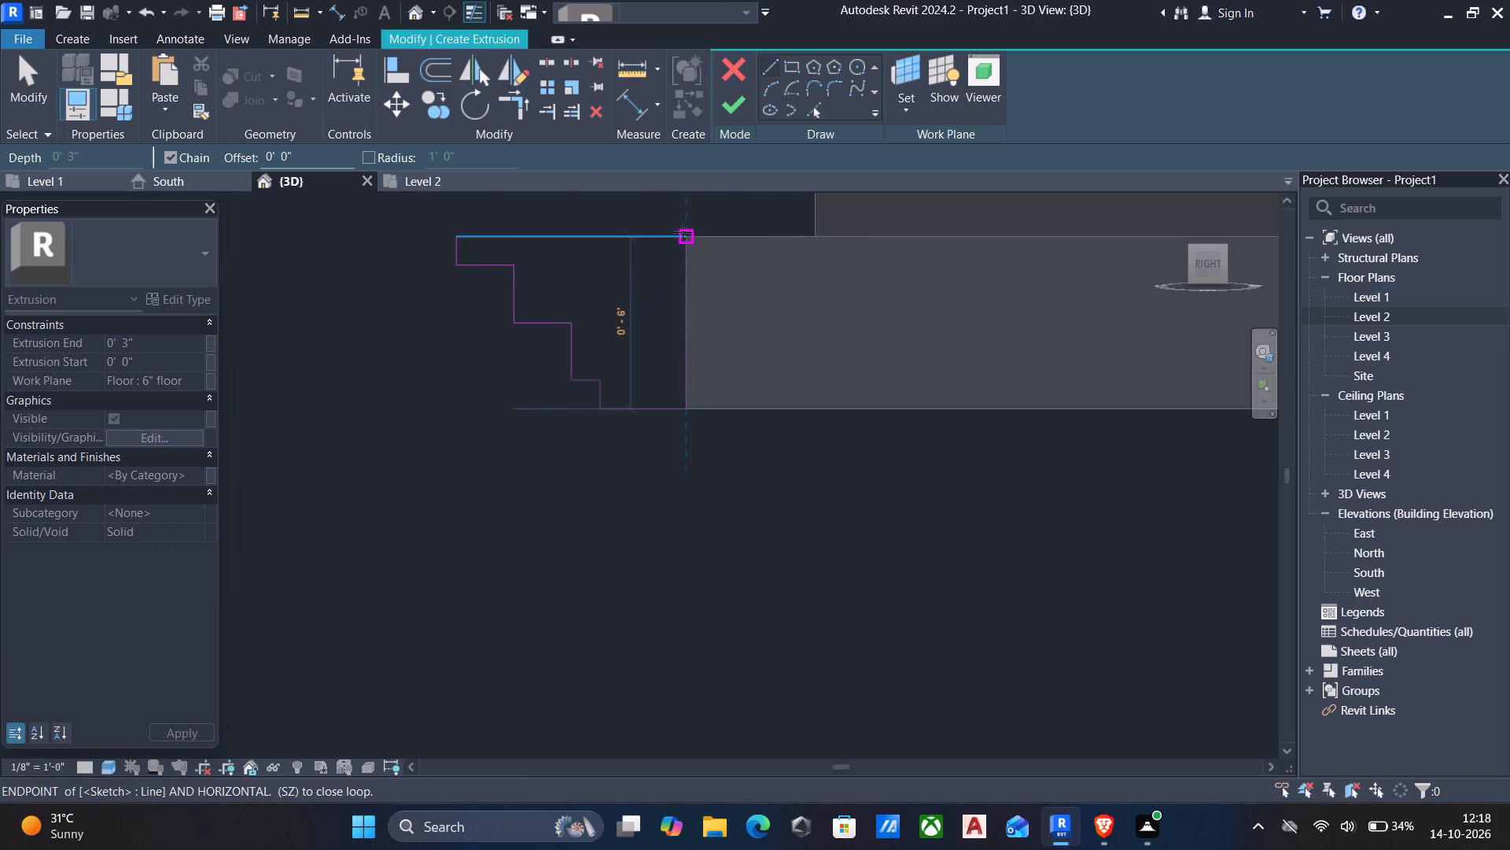
{"action": "left_click", "coordinate": [686, 236]}
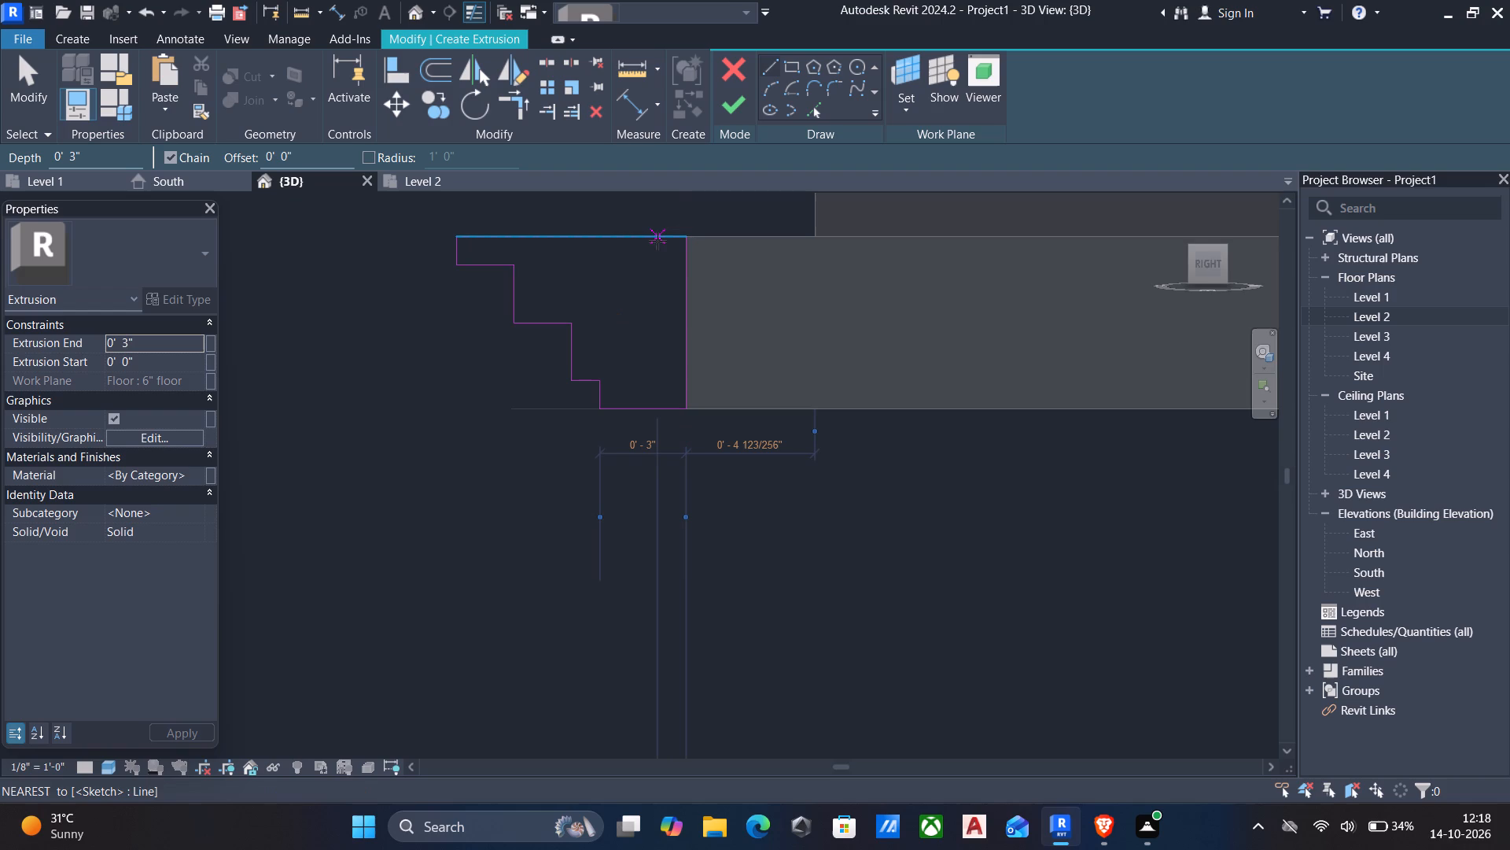
{"action": "key", "text": "Escape"}
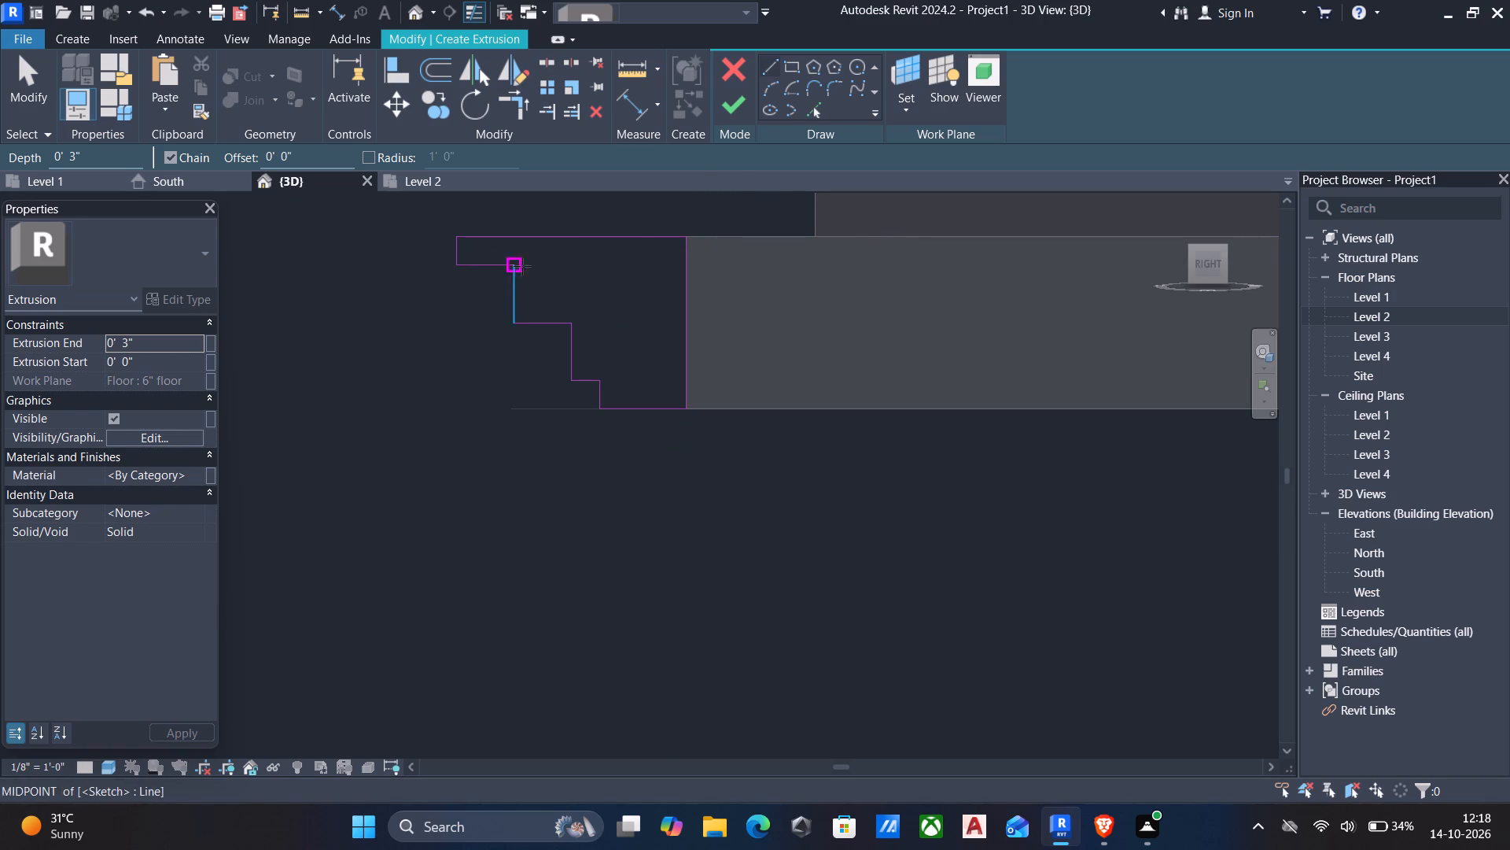
Fillet the outer corner of the profile's uppermost step with an arc of about 7/8" radius.
{"action": "left_click", "coordinate": [829, 91]}
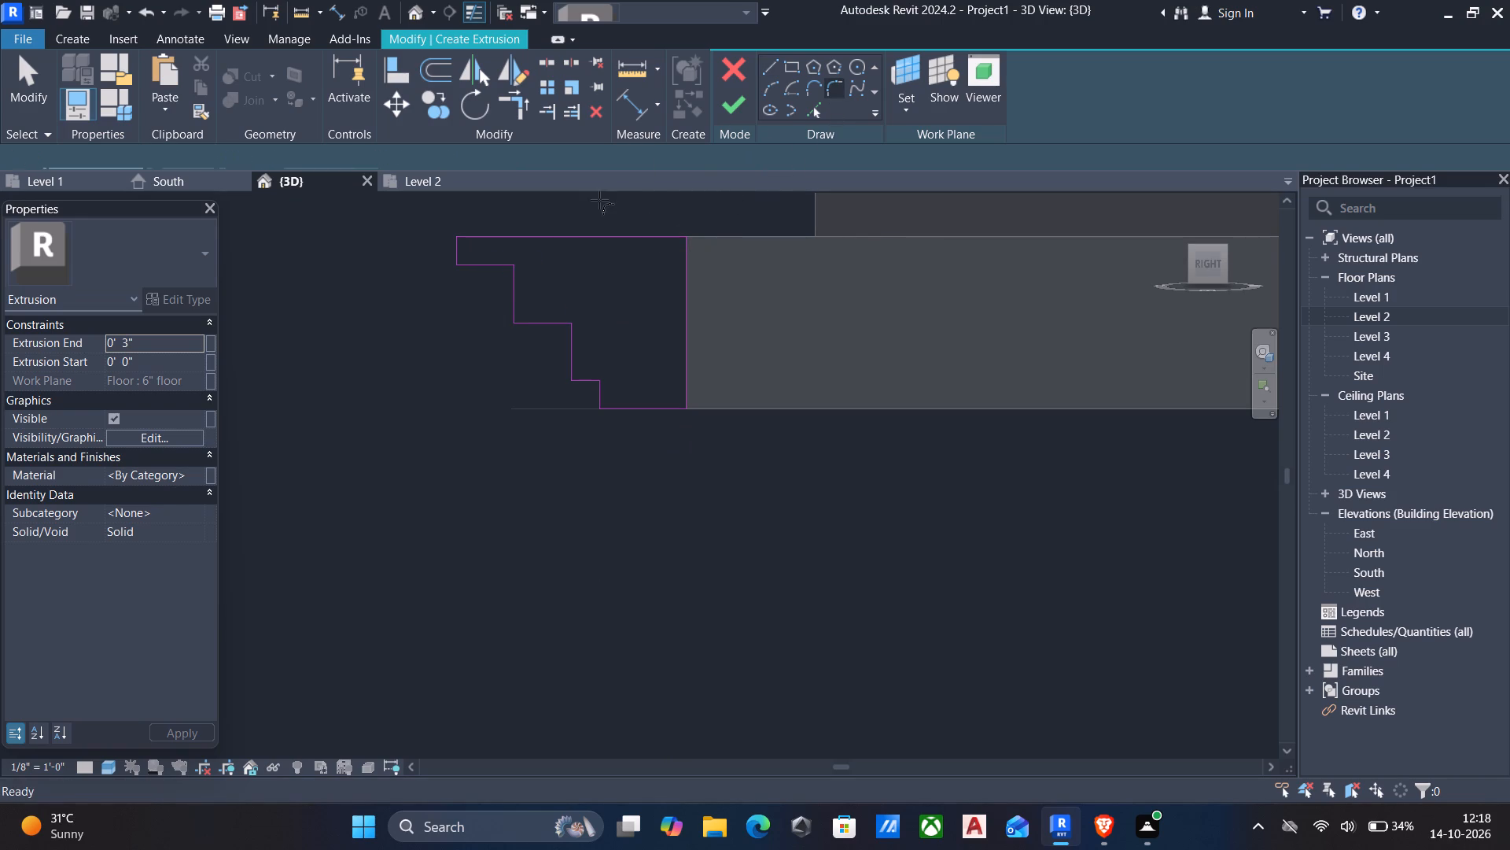
{"action": "left_click", "coordinate": [484, 265]}
{"action": "left_click", "coordinate": [507, 280]}
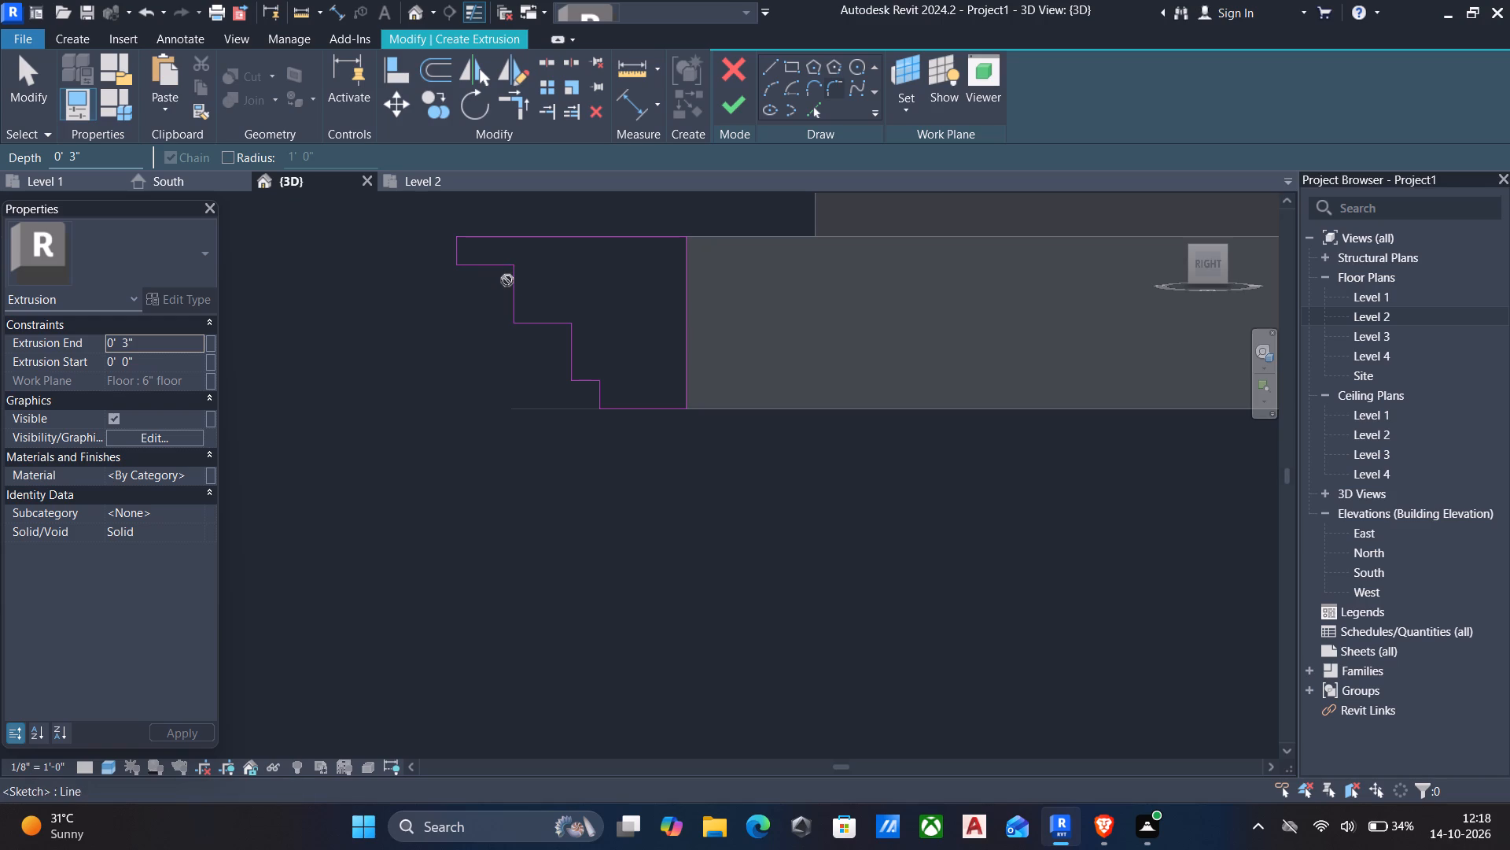
{"action": "scroll", "coordinate": [507, 280], "scroll_direction": "up", "scroll_amount": 9}
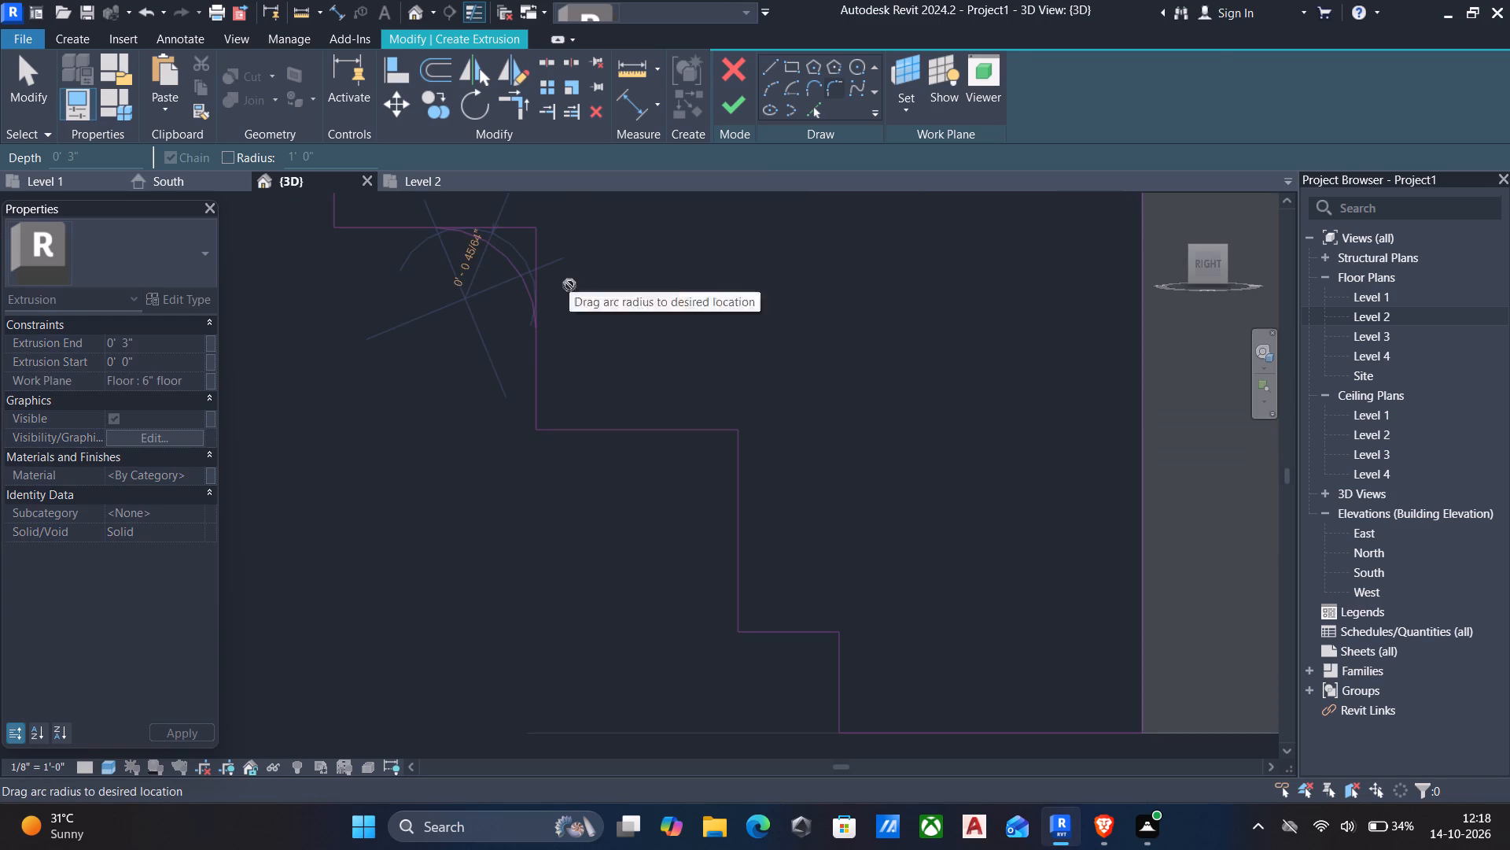
{"action": "scroll", "coordinate": [528, 285], "scroll_direction": "up", "scroll_amount": 5}
{"action": "scroll", "coordinate": [518, 304], "scroll_direction": "down", "scroll_amount": 3}
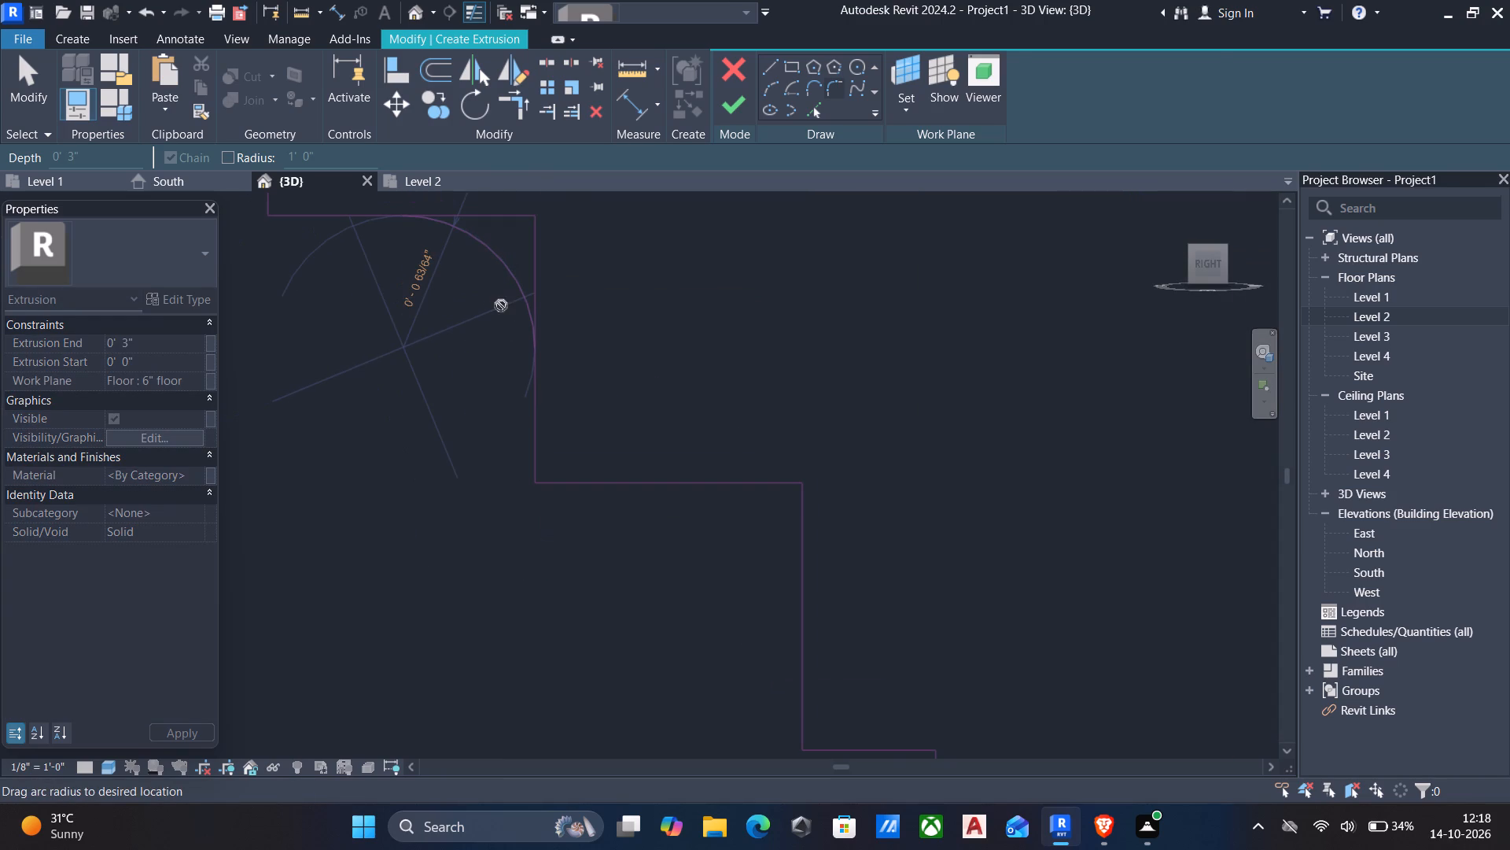
{"action": "scroll", "coordinate": [514, 267], "scroll_direction": "up", "scroll_amount": 5}
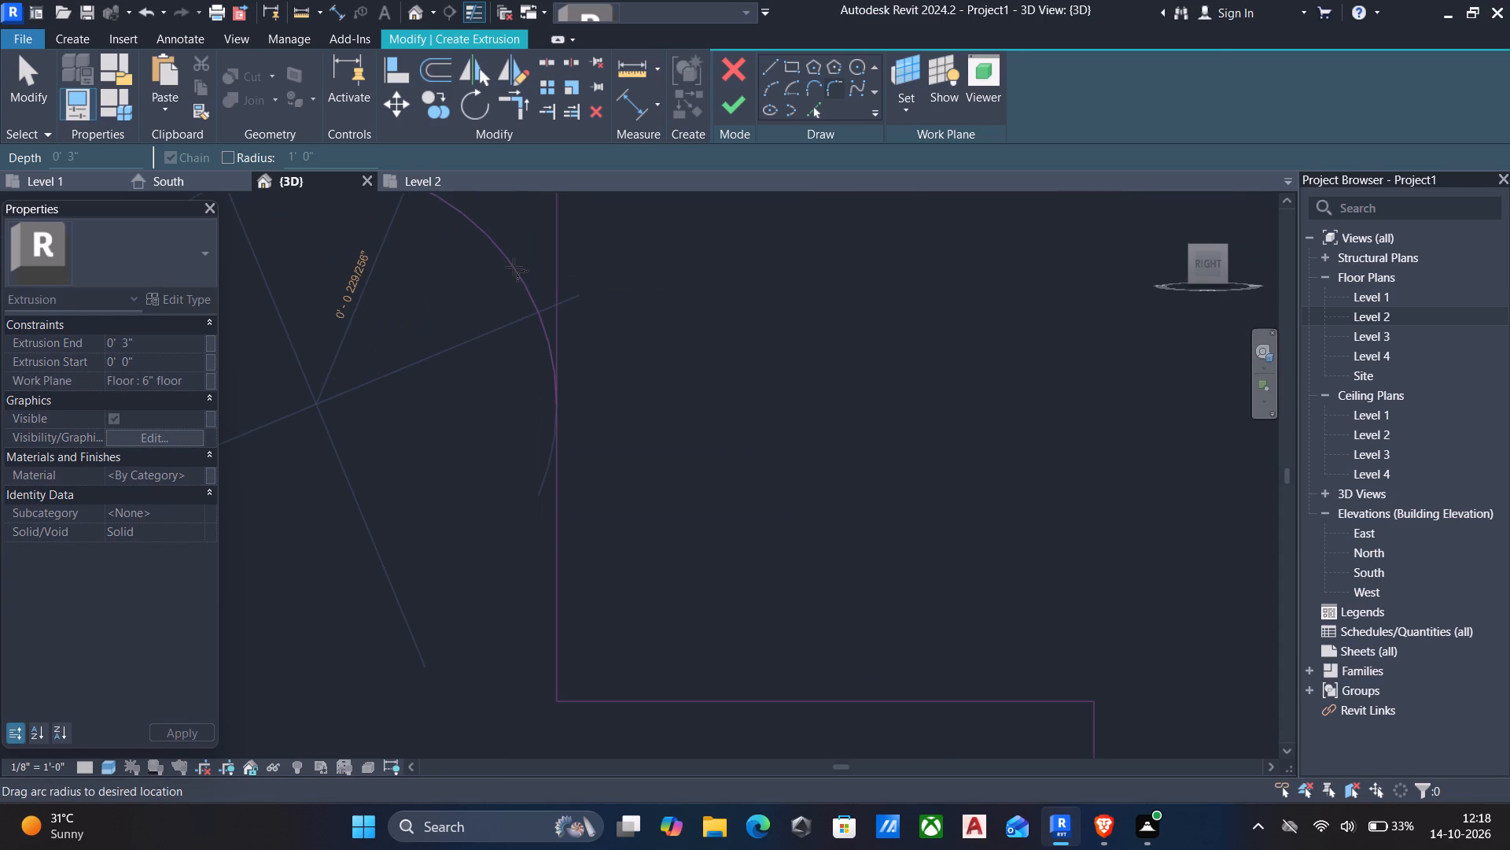
{"action": "left_click", "coordinate": [514, 267]}
{"action": "scroll", "coordinate": [512, 283], "scroll_direction": "down", "scroll_amount": 7}
{"action": "scroll", "coordinate": [499, 359], "scroll_direction": "down", "scroll_amount": 3}
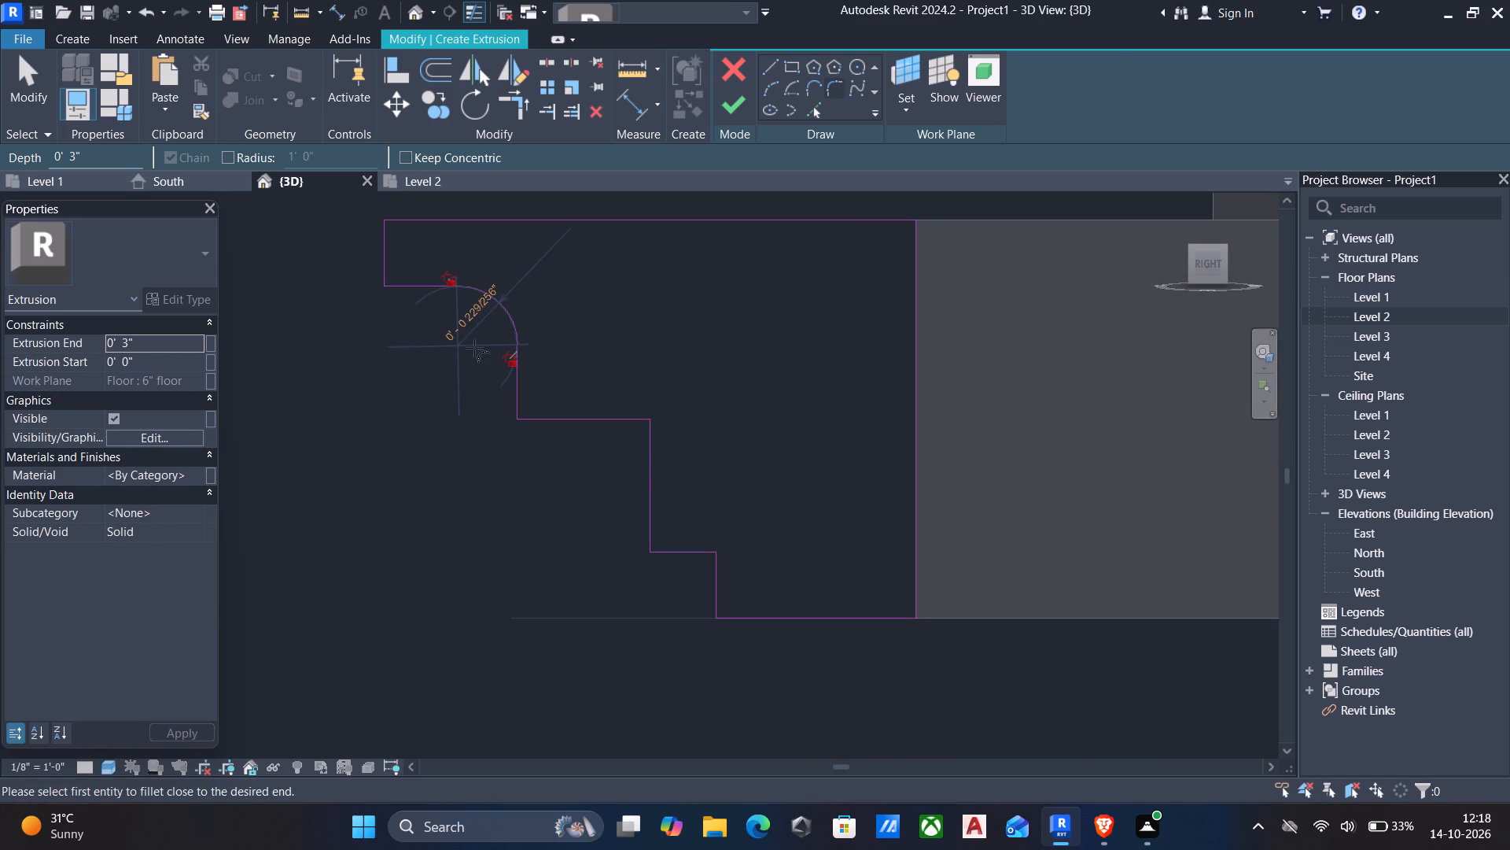
{"action": "key", "text": "Escape"}
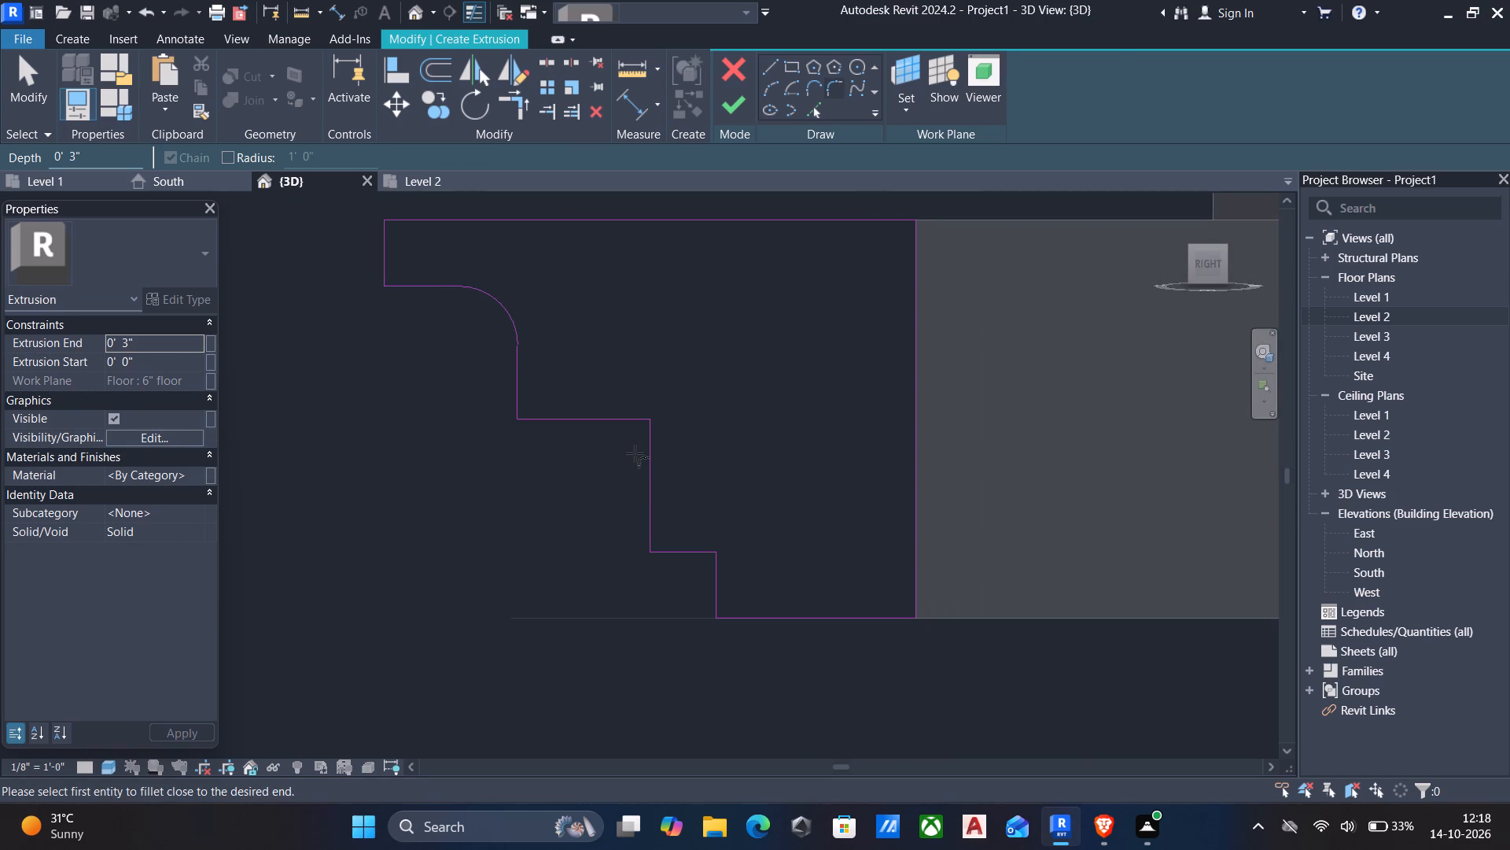
Fillet the outer corner of the profile's middle step with an arc of 1" radius.
{"action": "left_click", "coordinate": [596, 421]}
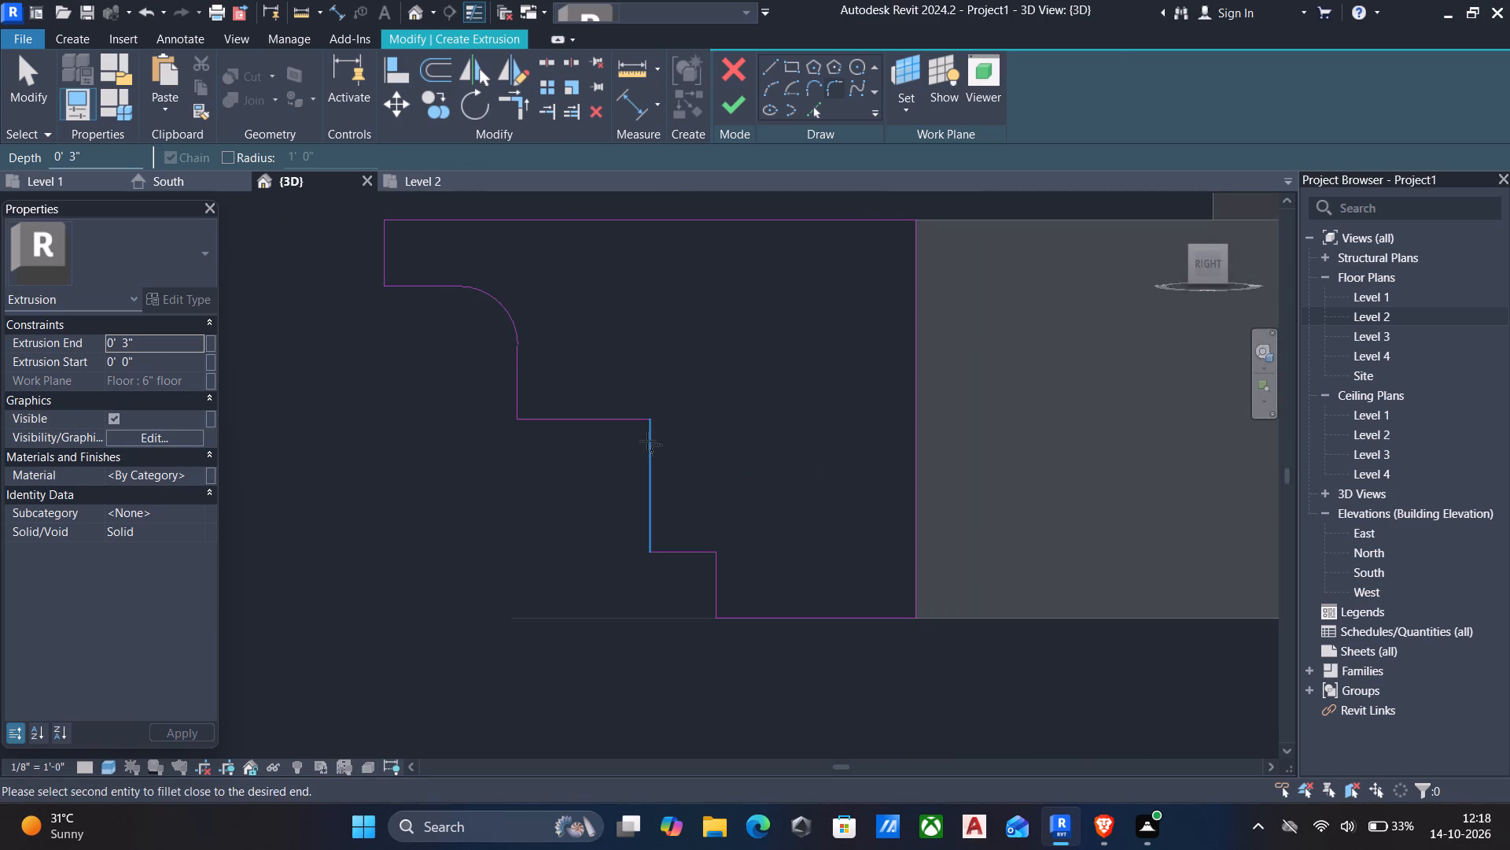
{"action": "left_click", "coordinate": [647, 441]}
{"action": "scroll", "coordinate": [634, 445], "scroll_direction": "up", "scroll_amount": 4}
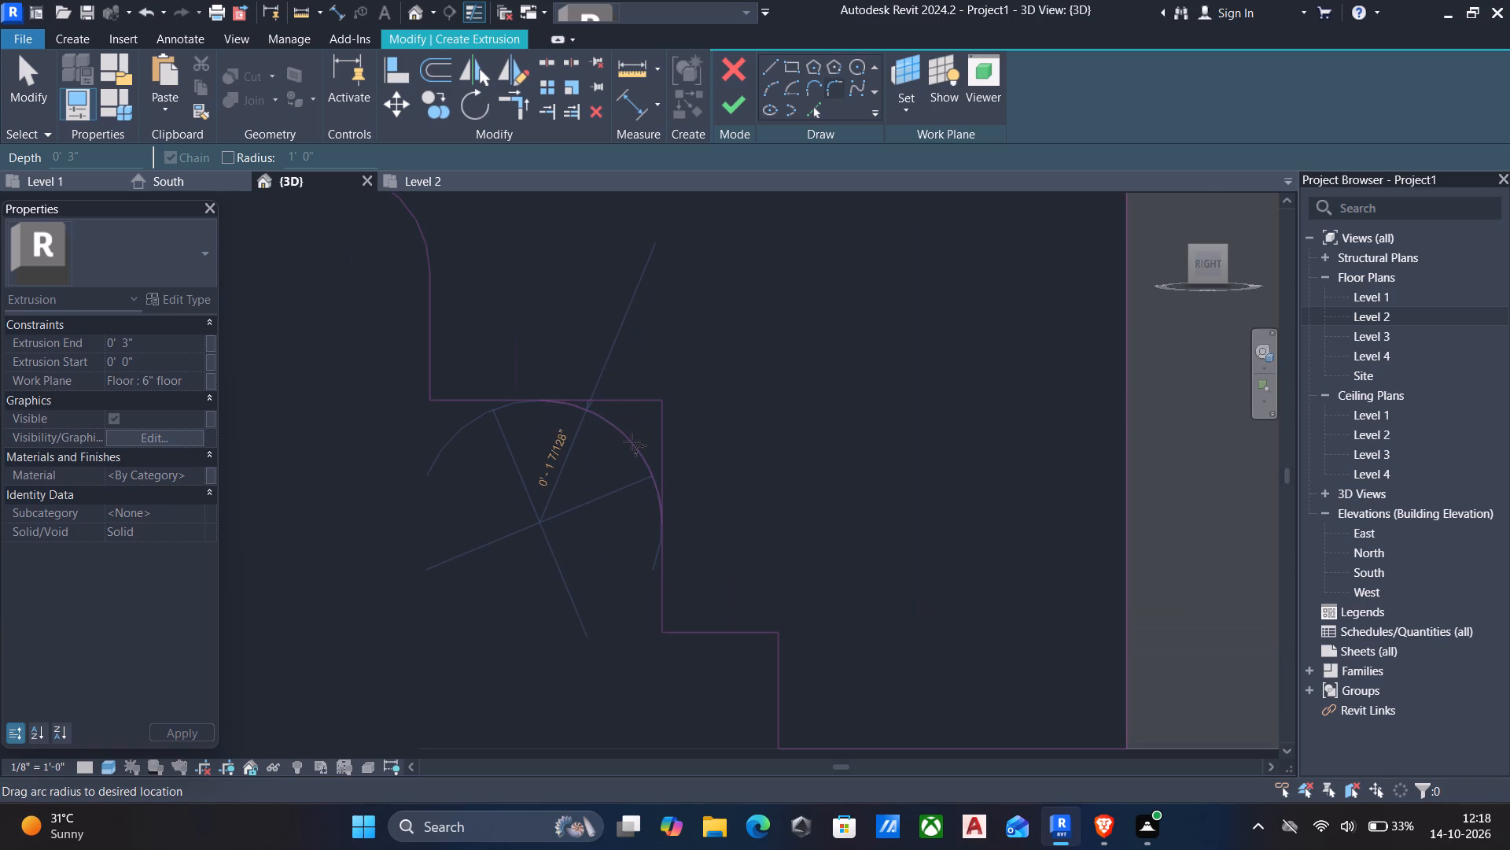
{"action": "left_click", "coordinate": [632, 442]}
{"action": "scroll", "coordinate": [663, 471], "scroll_direction": "down", "scroll_amount": 5}
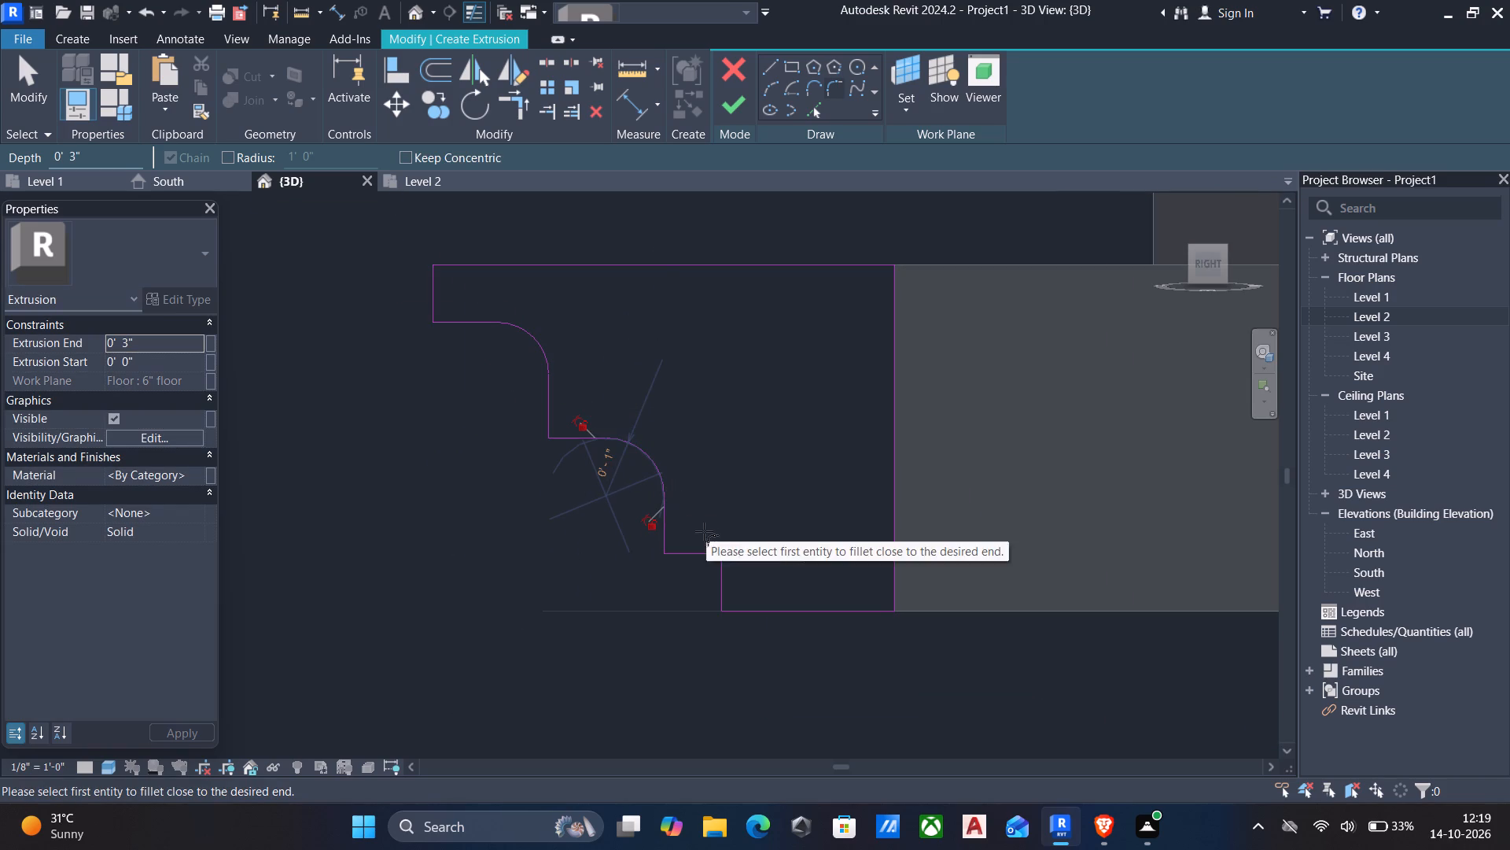
Fillet the outer corner of the profile's lowest step with an arc of about 9/16" radius.
{"action": "left_click", "coordinate": [701, 547]}
{"action": "left_click", "coordinate": [720, 574]}
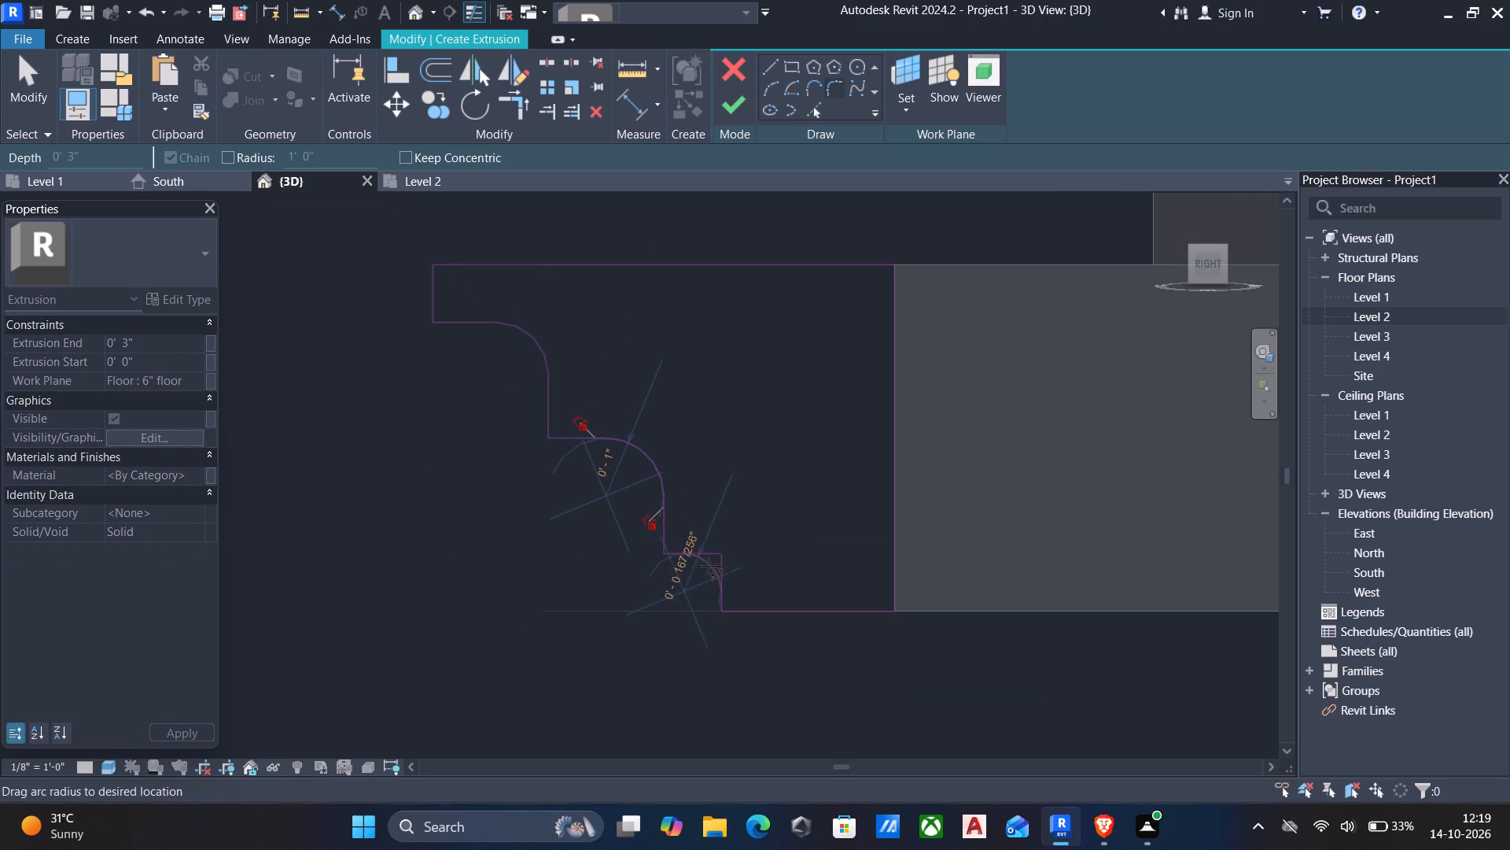
{"action": "scroll", "coordinate": [709, 566], "scroll_direction": "up", "scroll_amount": 9}
{"action": "left_click", "coordinate": [711, 552]}
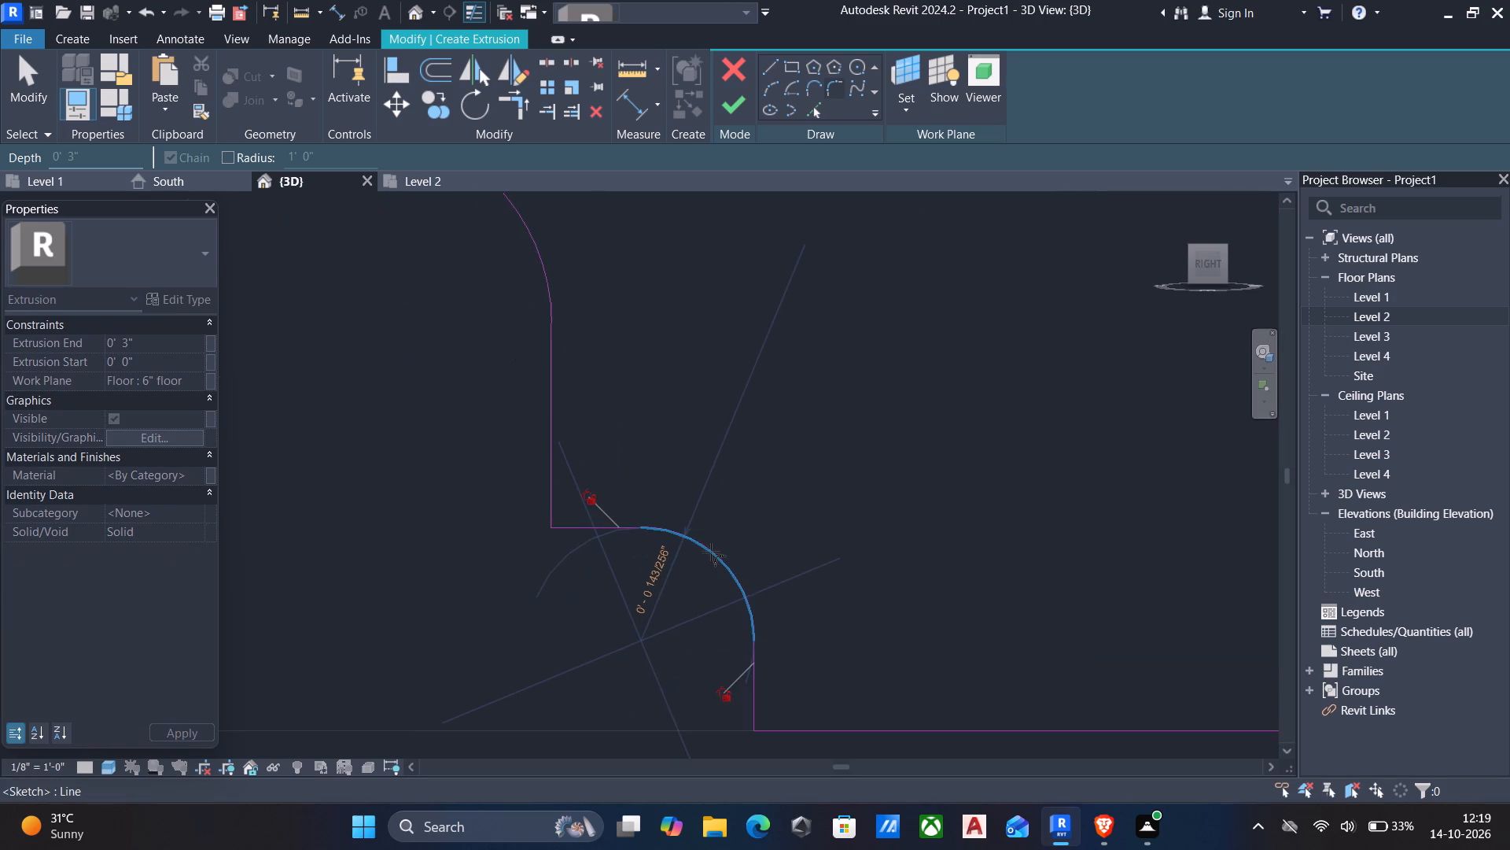
{"action": "scroll", "coordinate": [708, 555], "scroll_direction": "down", "scroll_amount": 6}
{"action": "key", "text": "Escape"}
{"action": "scroll", "coordinate": [648, 543], "scroll_direction": "down", "scroll_amount": 6}
{"action": "middle_click_drag", "start_coordinate": [498, 525], "coordinate": [503, 452]}
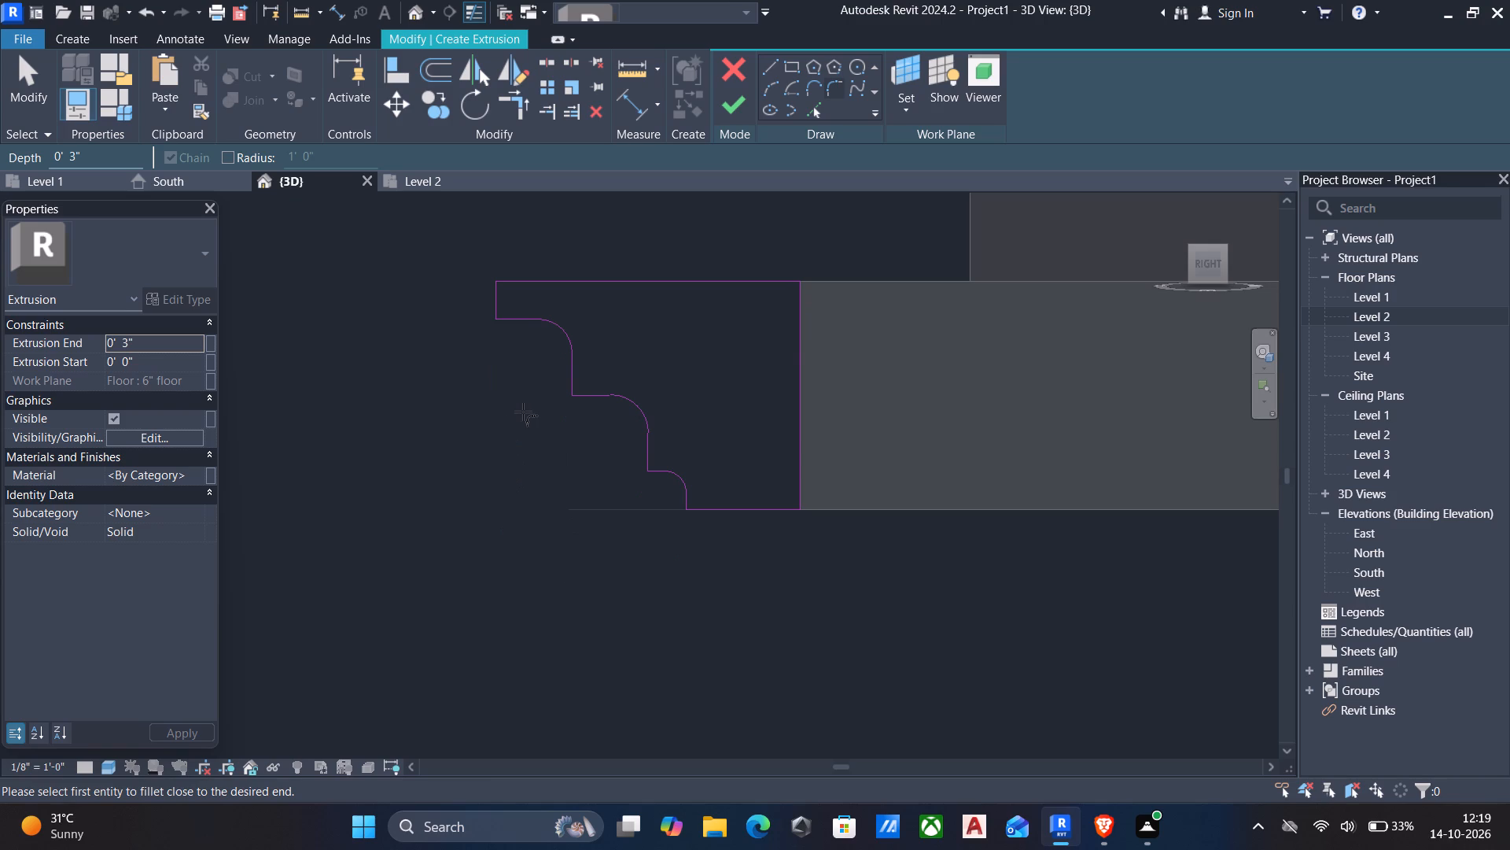
{"action": "scroll", "coordinate": [521, 419], "scroll_direction": "down", "scroll_amount": 3}
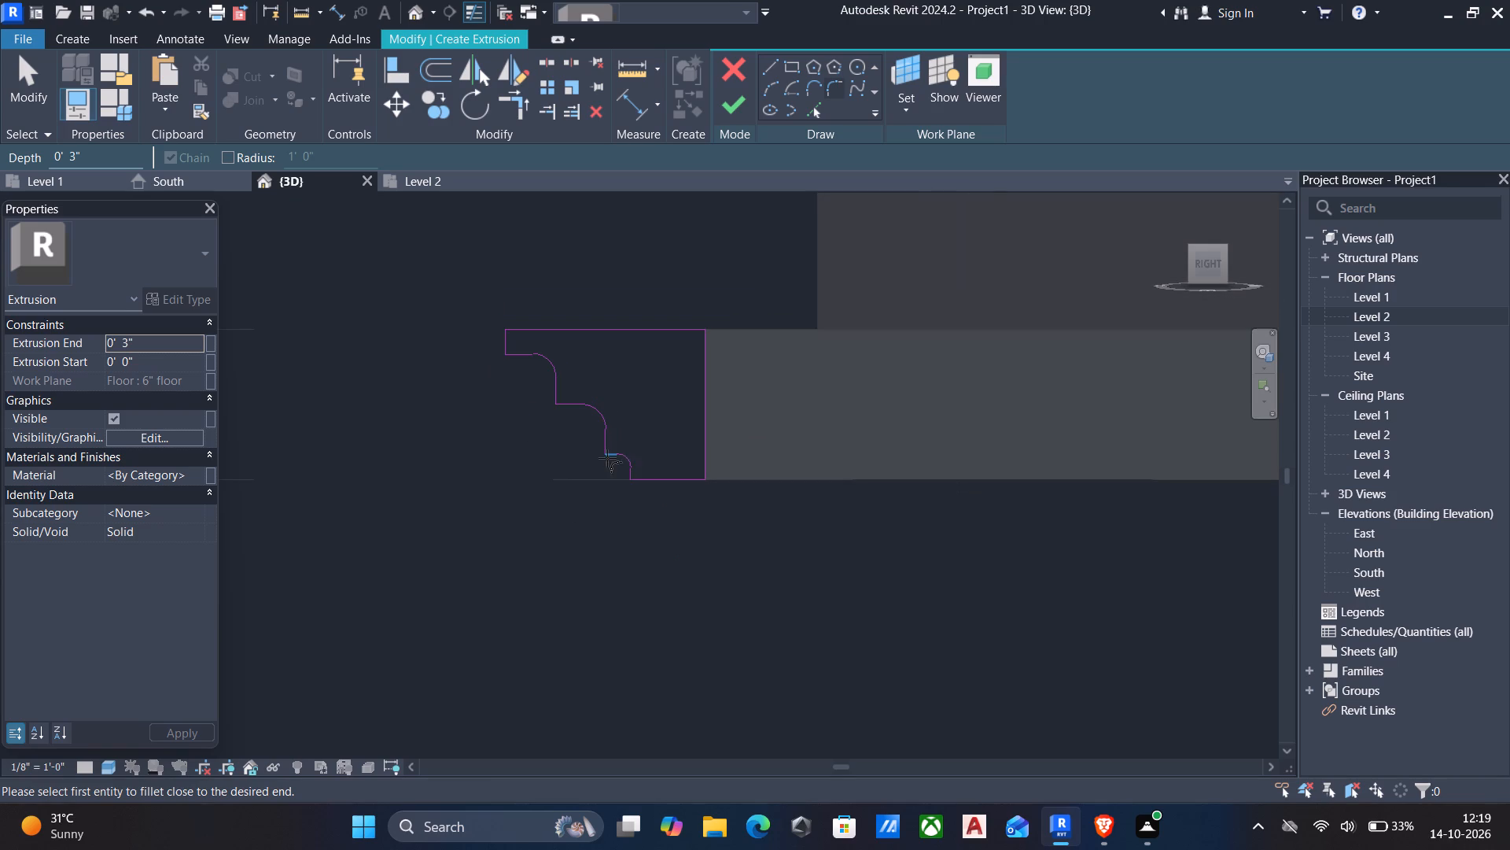
Finish the stepped, filleted profile sketch as a solid moulding extrusion 3" deep at the balcony slab's edge.
{"action": "scroll", "coordinate": [651, 496], "scroll_direction": "up", "scroll_amount": 5}
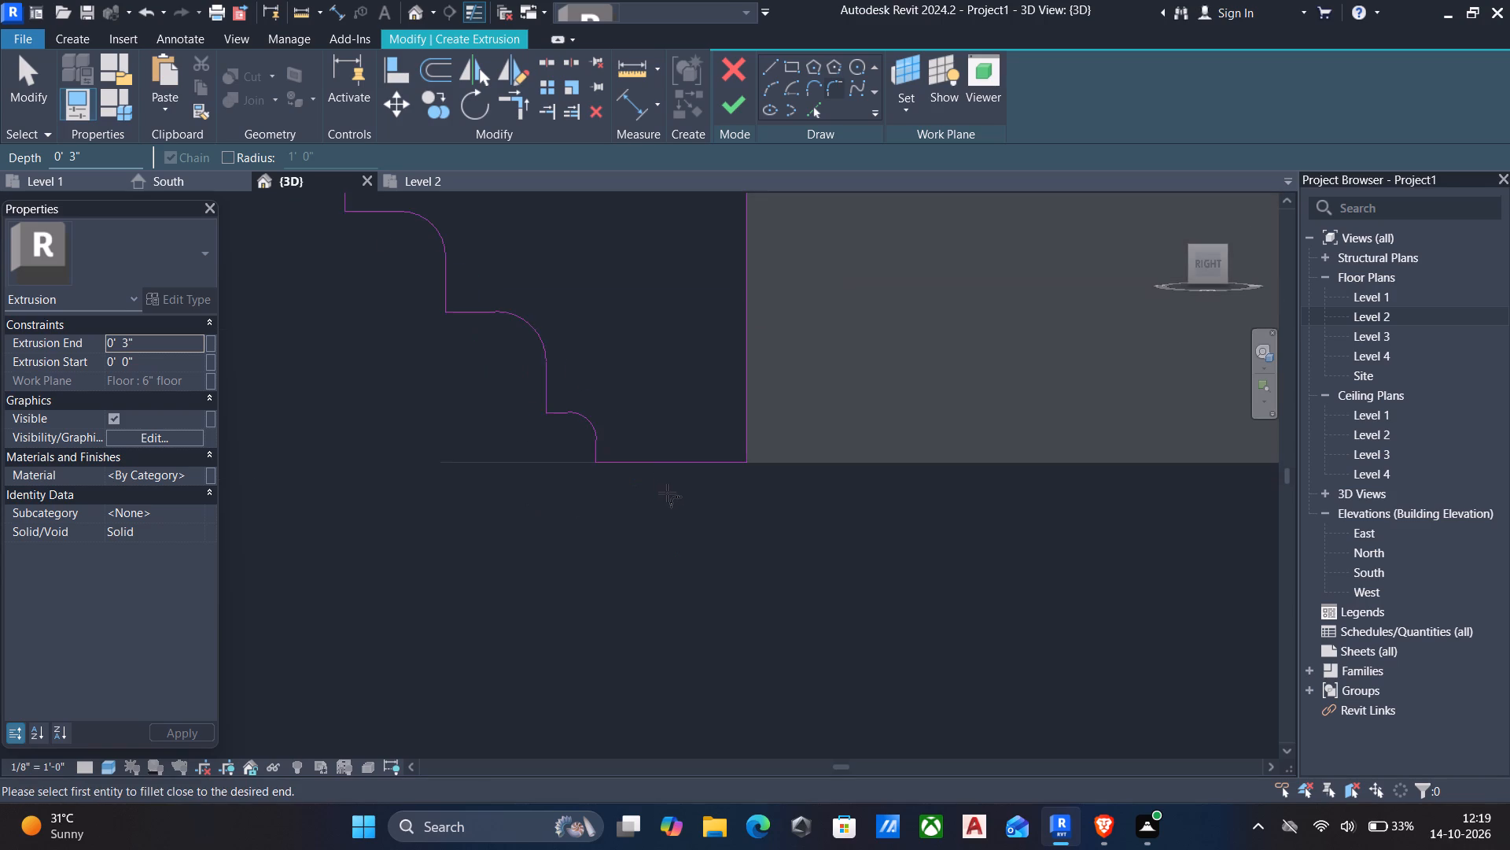
{"action": "scroll", "coordinate": [663, 486], "scroll_direction": "up", "scroll_amount": 7}
{"action": "scroll", "coordinate": [663, 486], "scroll_direction": "down", "scroll_amount": 12}
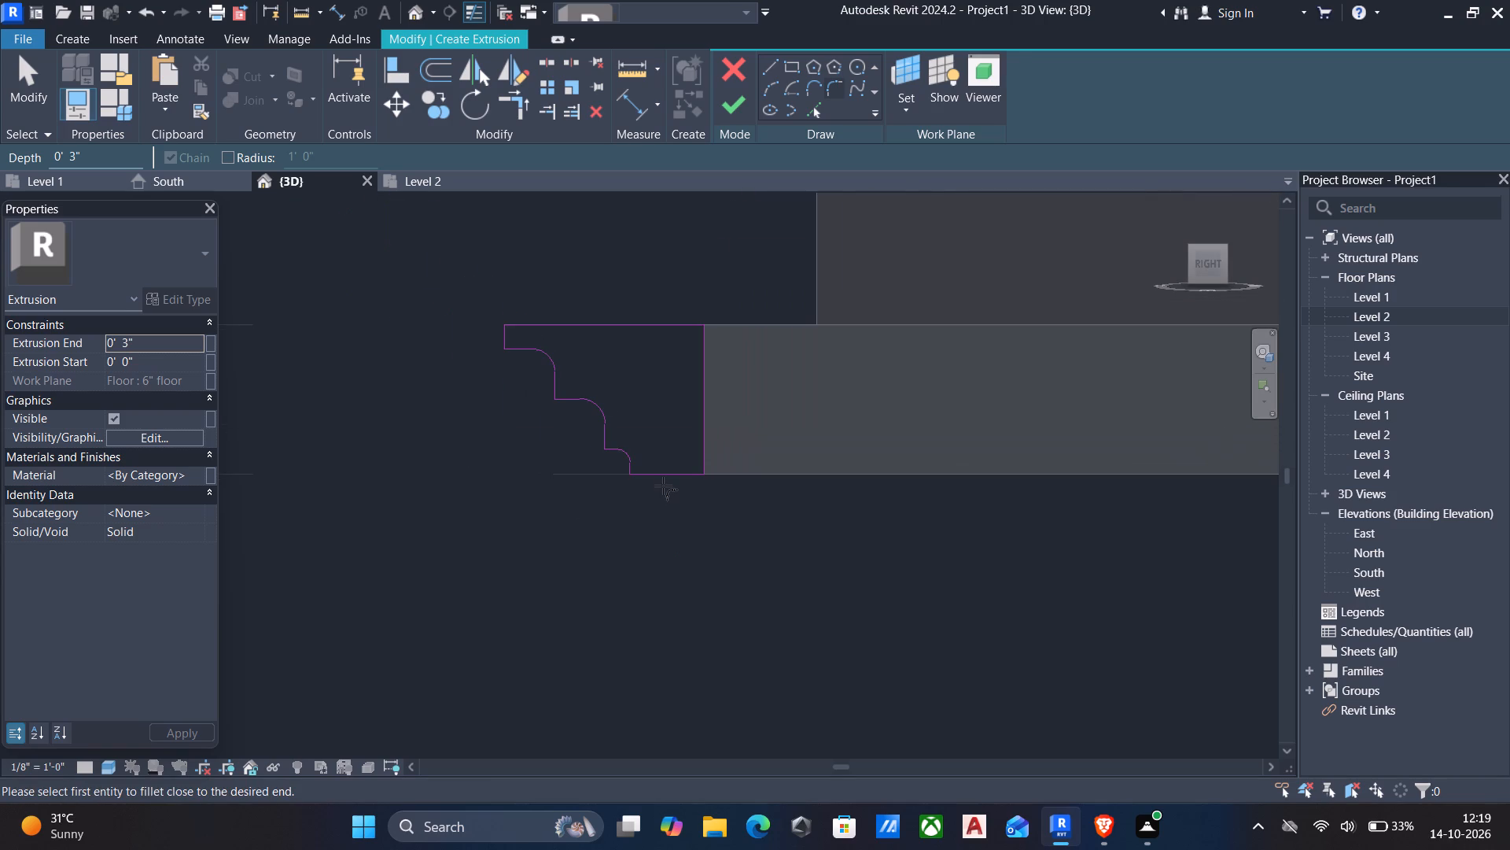
{"action": "scroll", "coordinate": [661, 487], "scroll_direction": "down", "scroll_amount": 2}
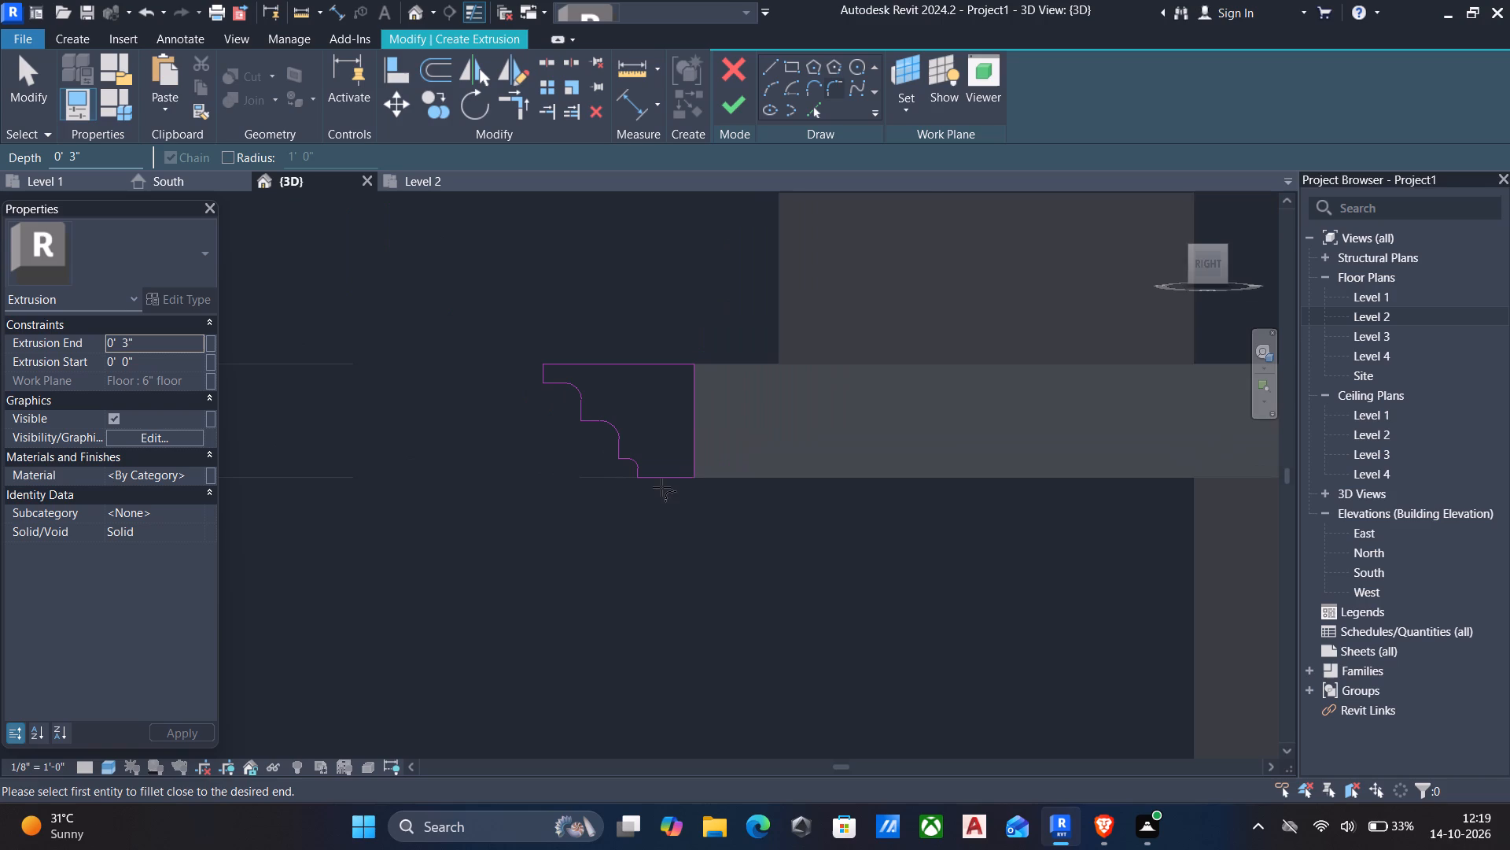
{"action": "scroll", "coordinate": [632, 488], "scroll_direction": "down", "scroll_amount": 3}
{"action": "scroll", "coordinate": [565, 480], "scroll_direction": "down", "scroll_amount": 2}
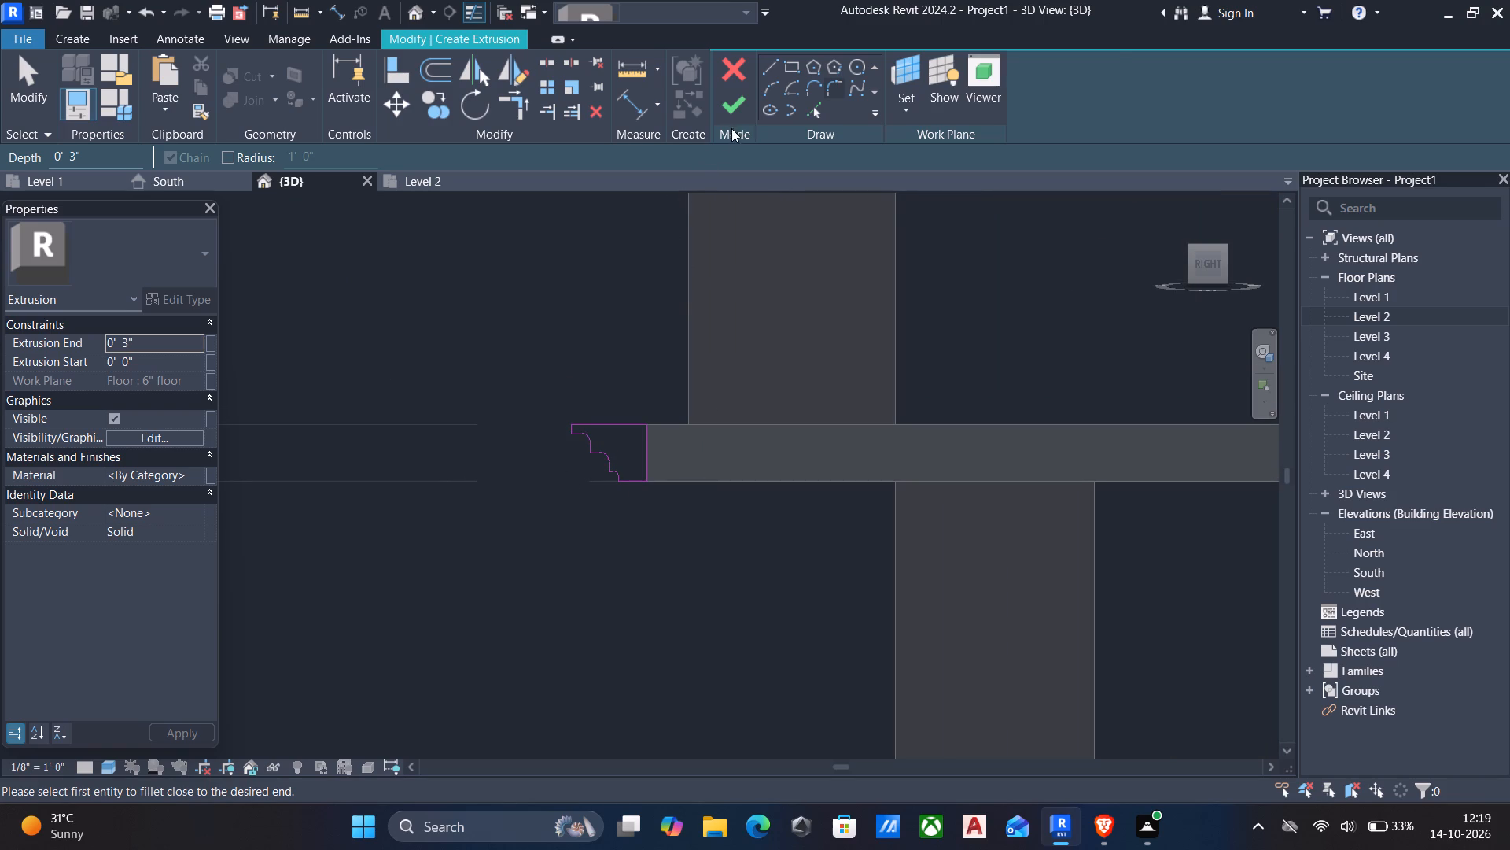
{"action": "left_click", "coordinate": [738, 107]}
Align the short moulding's end face to the balcony slab's opposite side face so it spans the whole front edge.
{"action": "scroll", "coordinate": [610, 379], "scroll_direction": "down", "scroll_amount": 5}
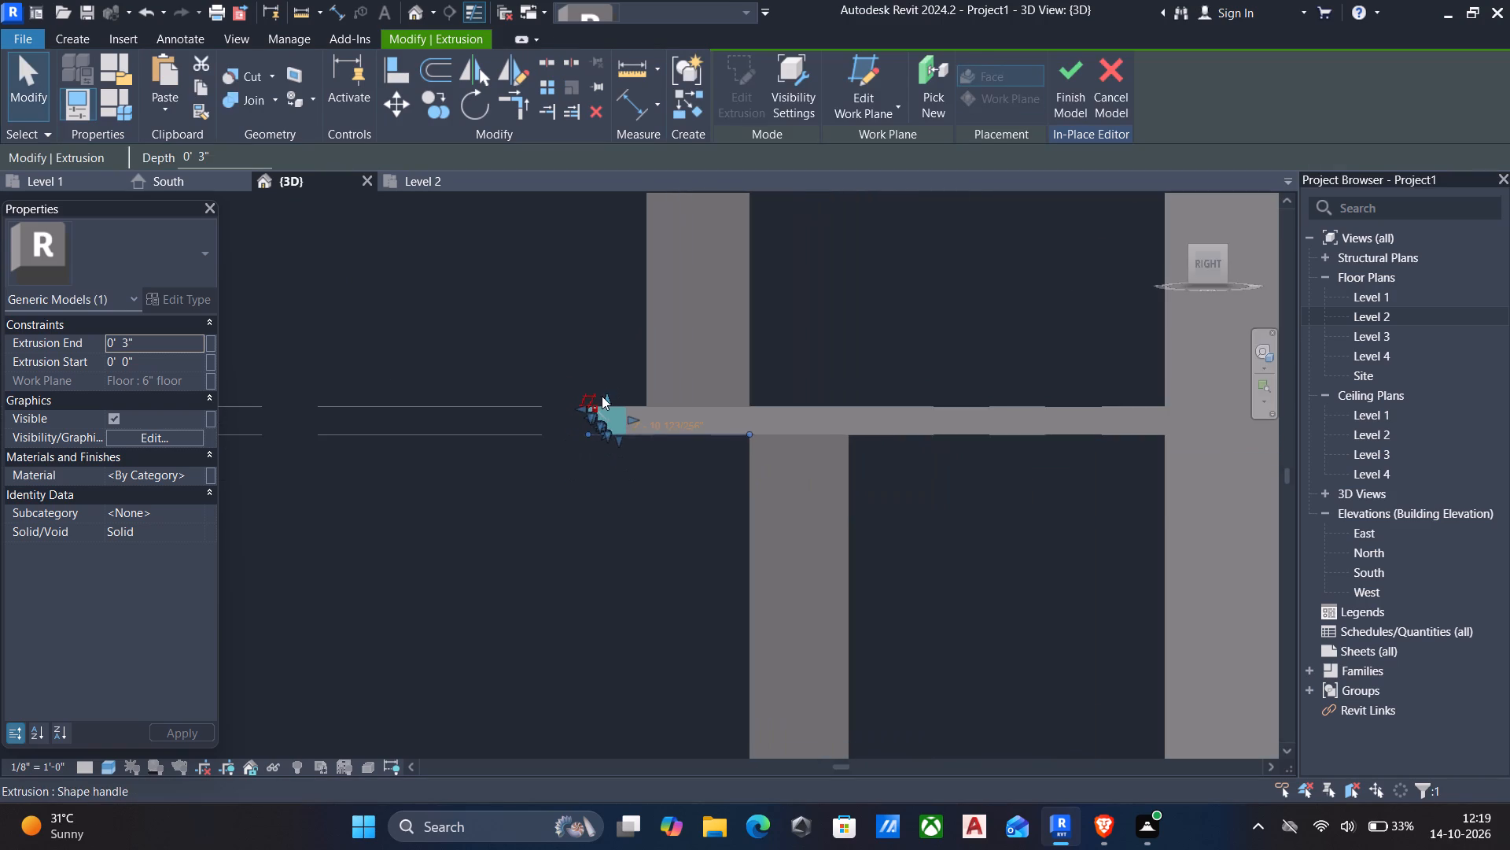
{"action": "middle_click_drag", "start_coordinate": [602, 397], "coordinate": [825, 456], "text": "shift"}
{"action": "scroll", "coordinate": [735, 428], "scroll_direction": "down", "scroll_amount": 5}
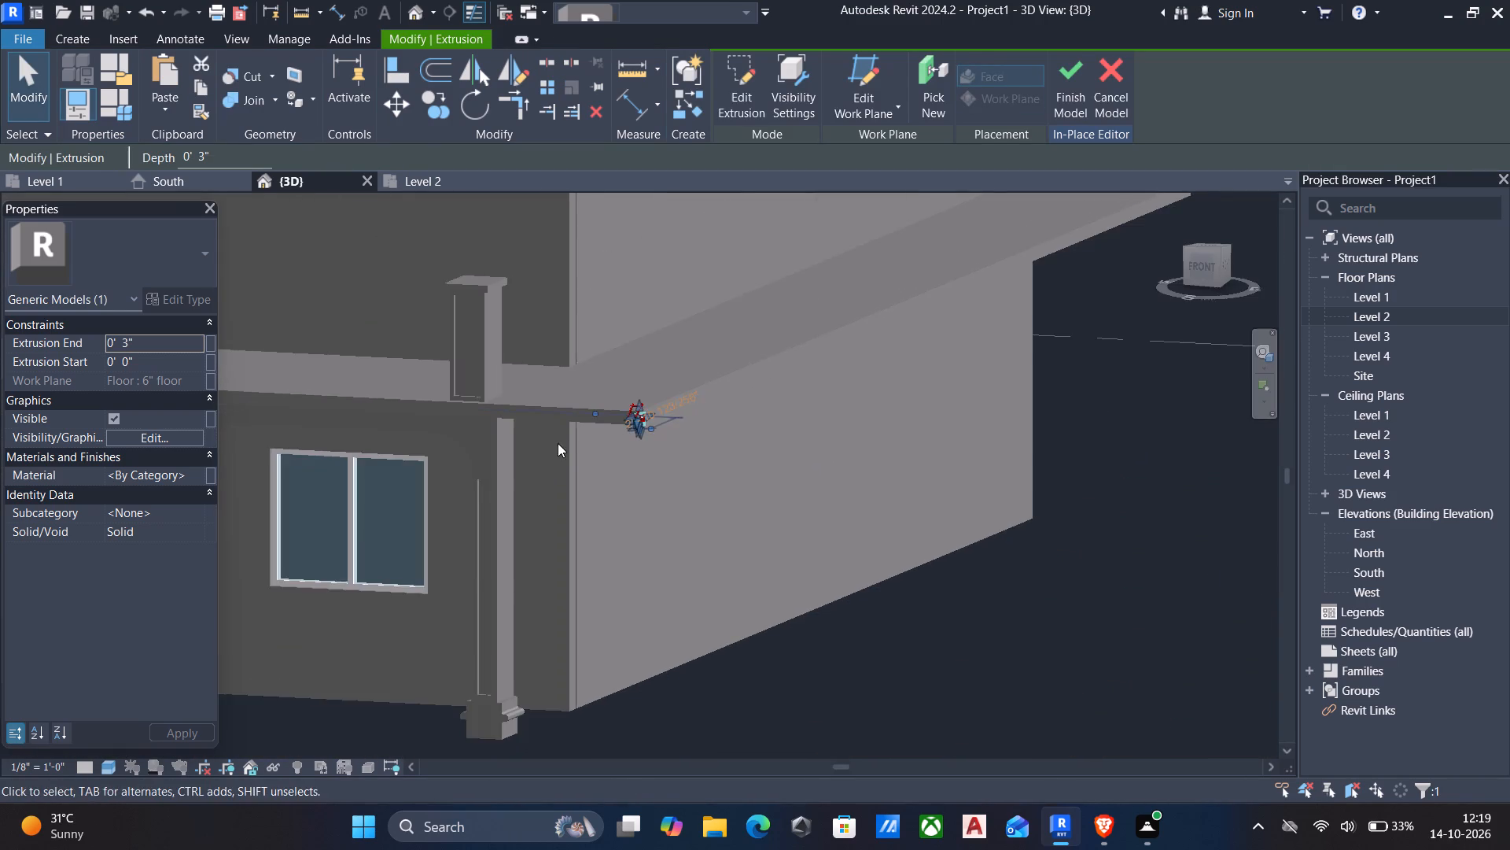
{"action": "middle_click_drag", "start_coordinate": [558, 443], "coordinate": [583, 443], "text": "shift"}
{"action": "scroll", "coordinate": [584, 443], "scroll_direction": "down", "scroll_amount": 6, "text": "shift"}
{"action": "middle_click_drag", "start_coordinate": [582, 463], "coordinate": [915, 437]}
{"action": "middle_click_drag", "start_coordinate": [733, 455], "coordinate": [955, 453], "text": "shift"}
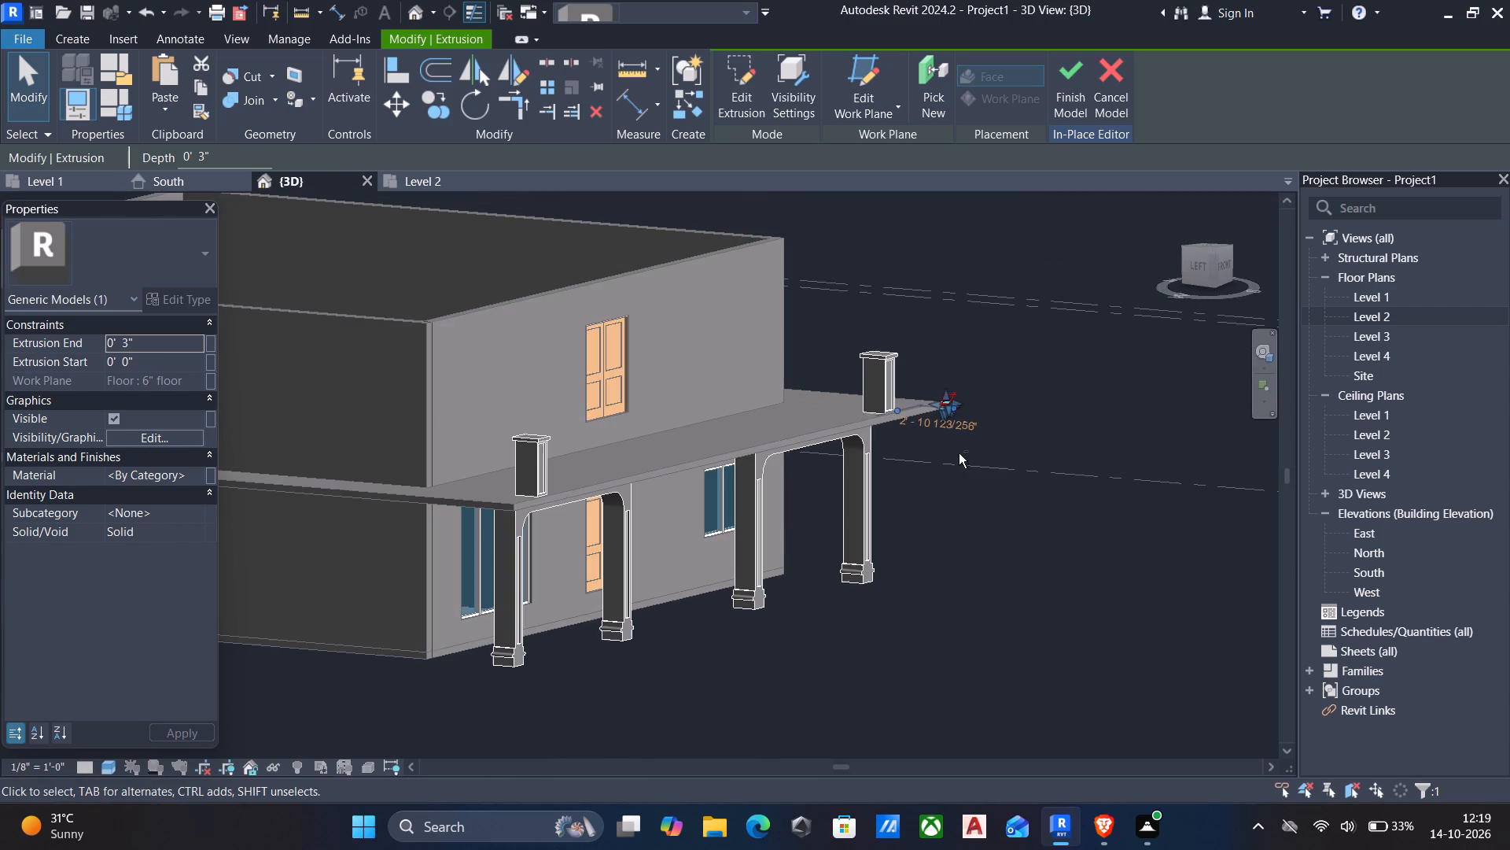
{"action": "key", "text": "a"}
{"action": "key", "text": "l"}
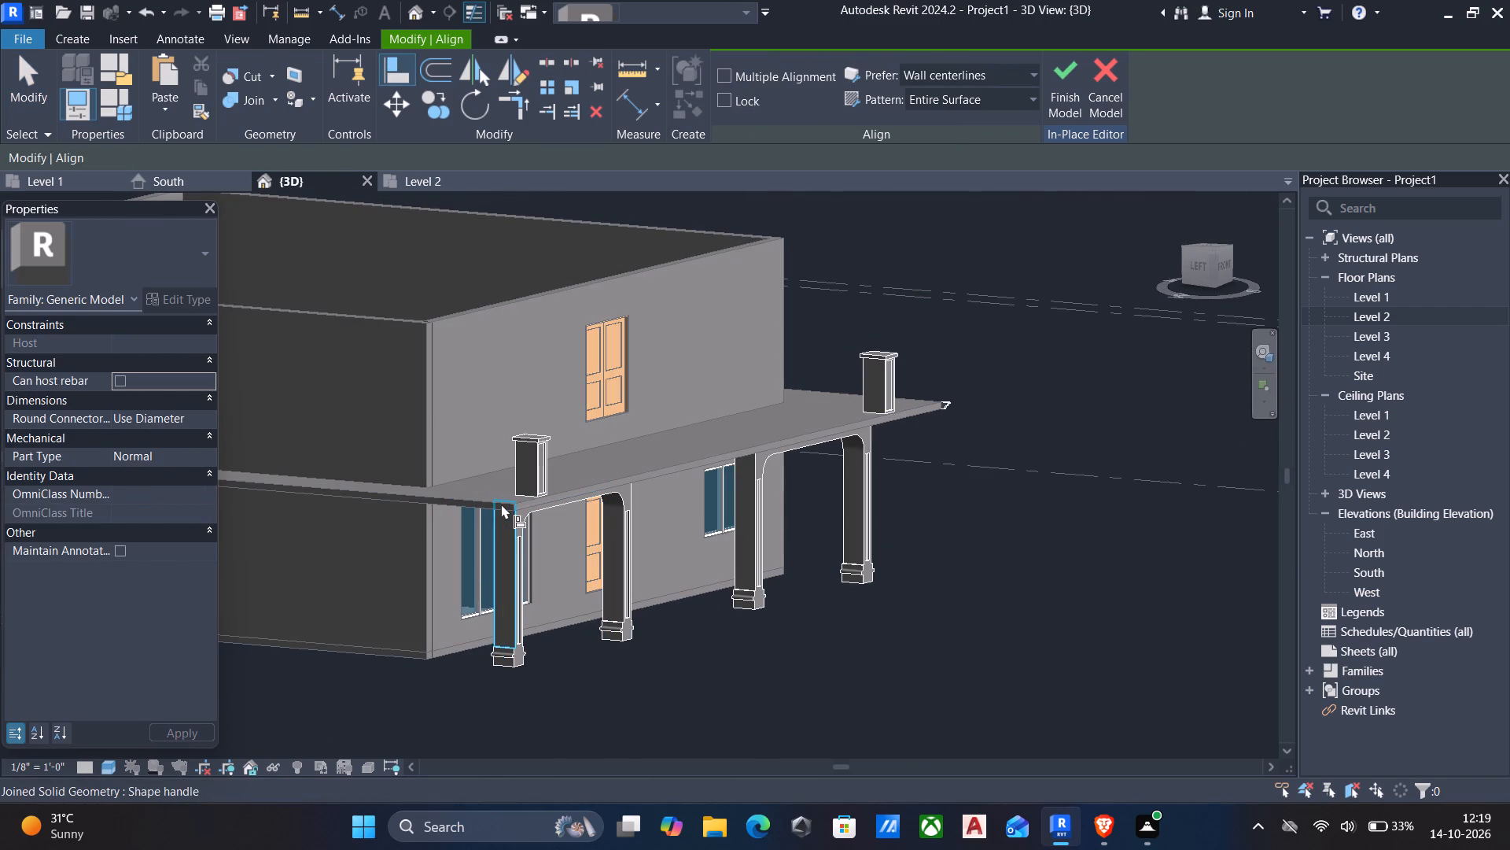
{"action": "scroll", "coordinate": [503, 504], "scroll_direction": "up", "scroll_amount": 5}
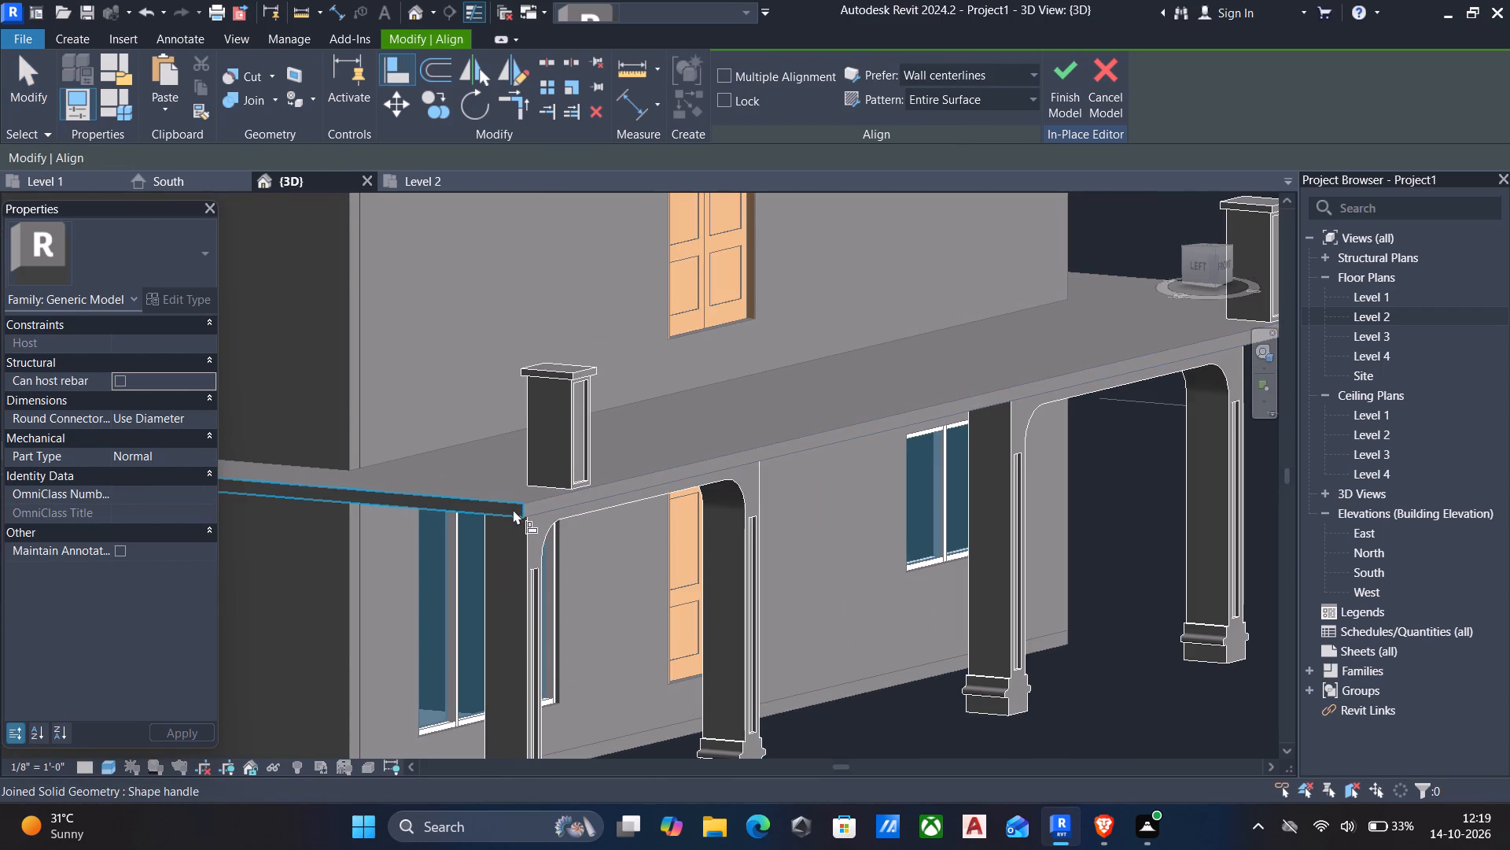
{"action": "left_click", "coordinate": [513, 509]}
{"action": "middle_click_drag", "start_coordinate": [915, 407], "coordinate": [665, 421]}
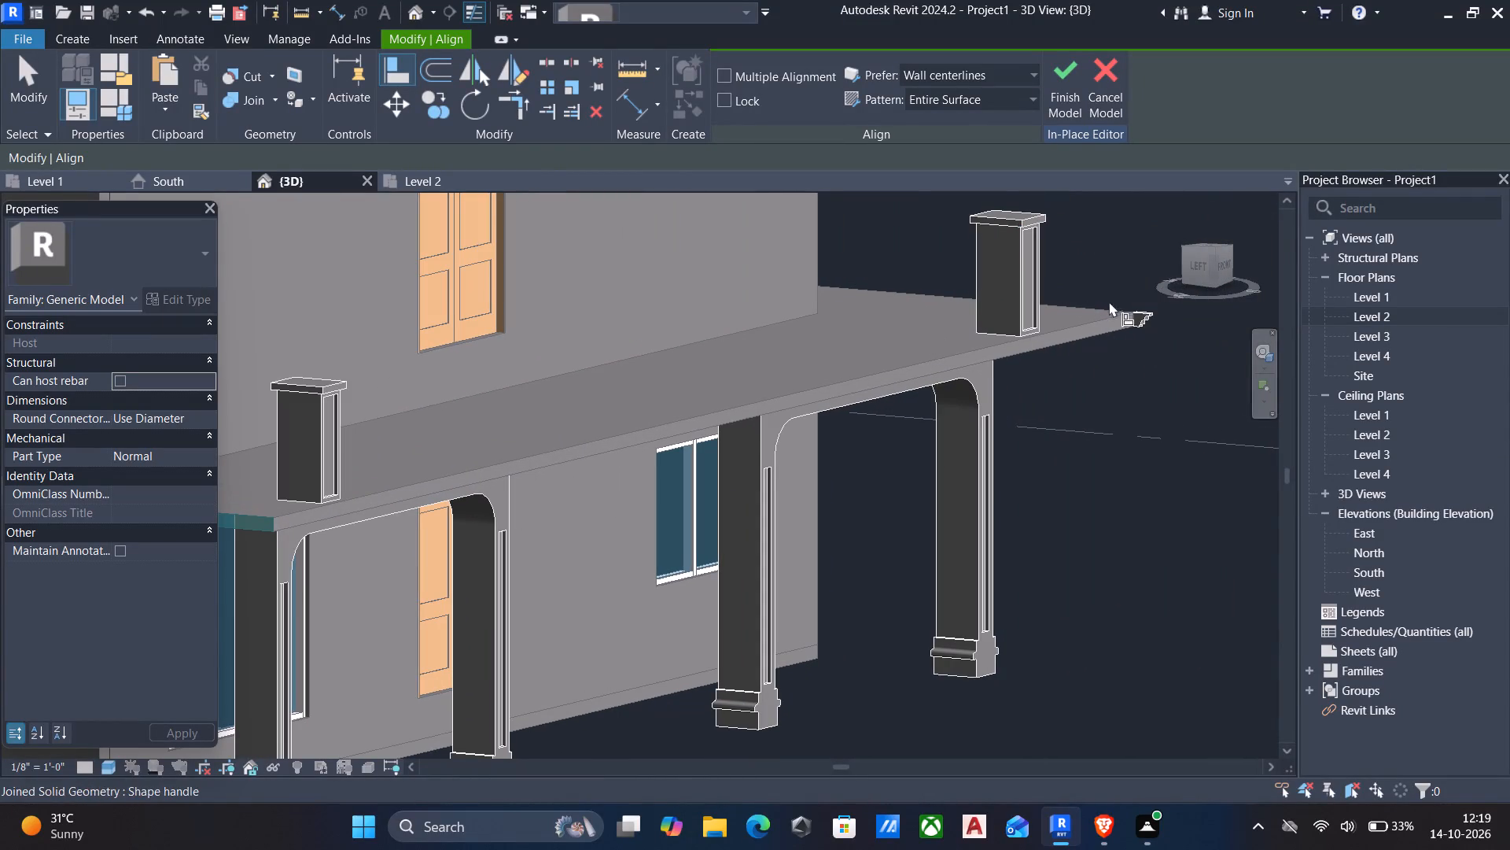
{"action": "left_click", "coordinate": [1133, 318]}
{"action": "scroll", "coordinate": [993, 425], "scroll_direction": "down", "scroll_amount": 4}
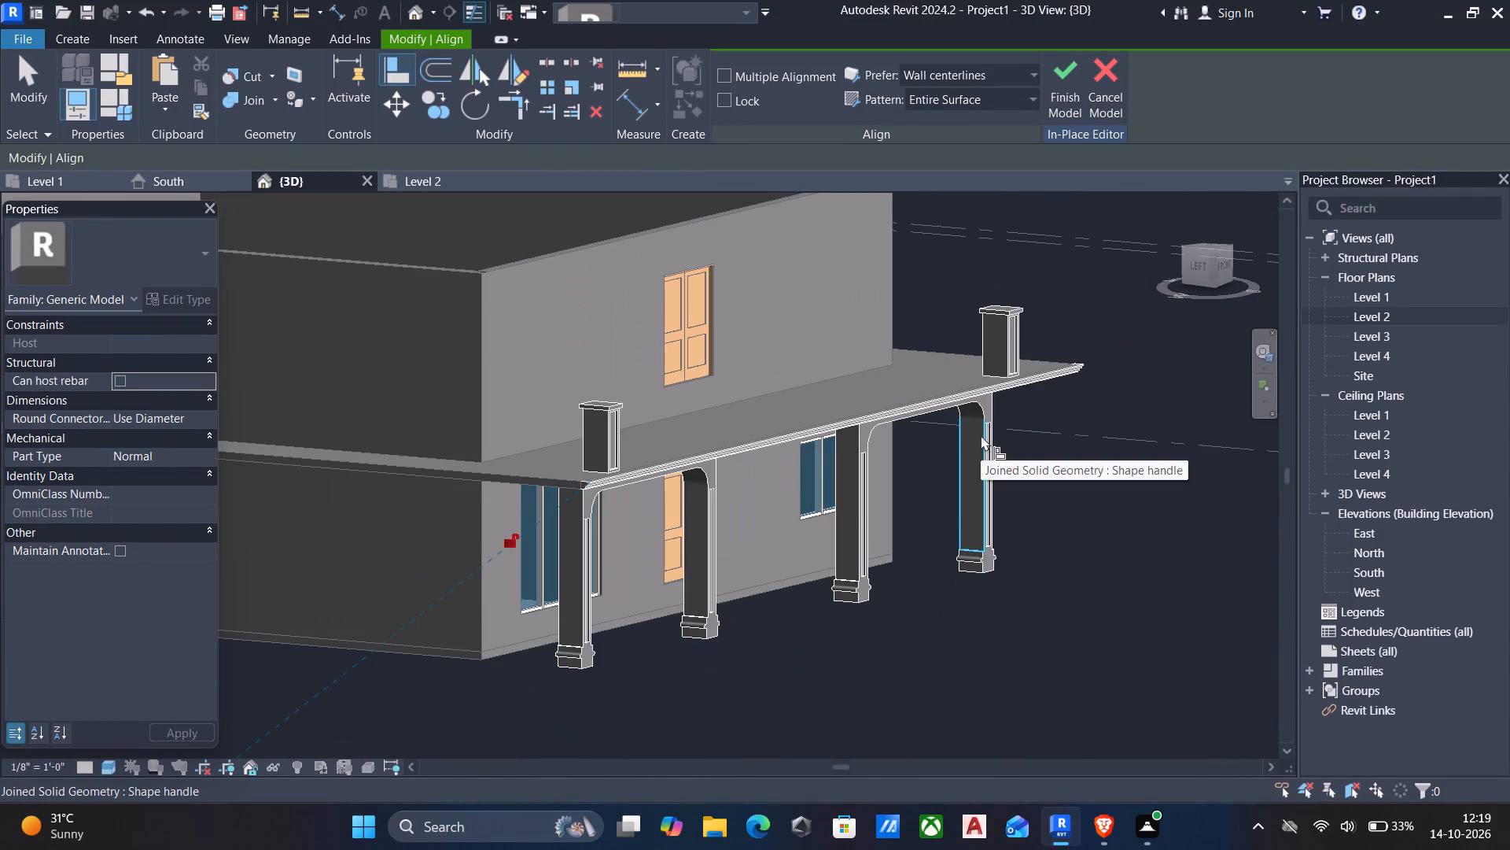
{"action": "key", "text": "Escape"}
Examine the slab-edge moulding from below and at both ends, checking its stepped profile and how it meets the slab corners.
{"action": "middle_click_drag", "start_coordinate": [783, 500], "coordinate": [830, 443]}
{"action": "scroll", "coordinate": [834, 403], "scroll_direction": "up", "scroll_amount": 6}
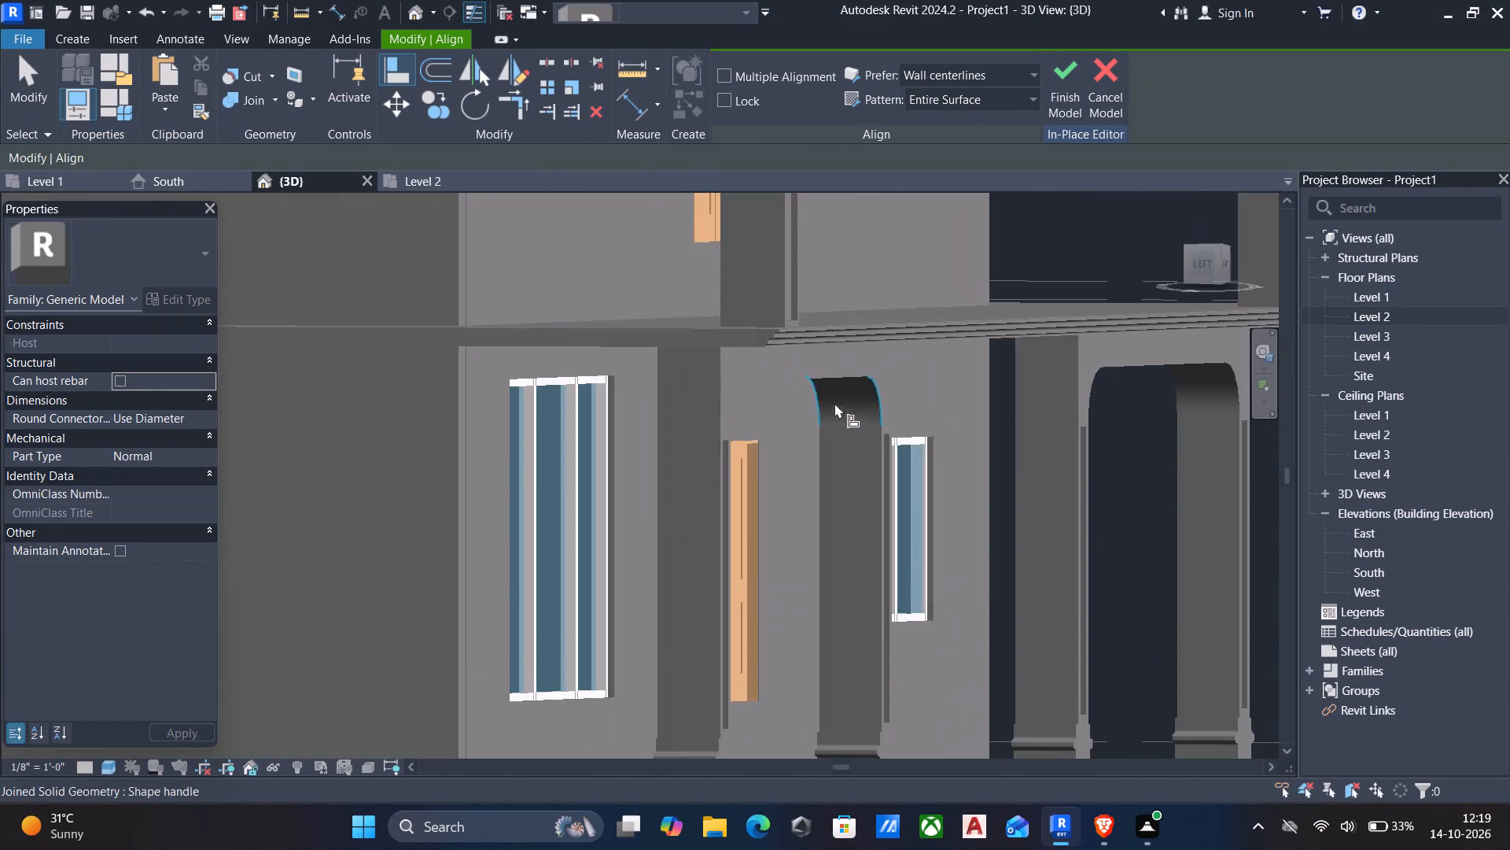
{"action": "scroll", "coordinate": [740, 357], "scroll_direction": "up", "scroll_amount": 6}
{"action": "middle_click_drag", "start_coordinate": [727, 353], "coordinate": [665, 415]}
{"action": "middle_click_drag", "start_coordinate": [724, 406], "coordinate": [794, 406], "text": "shift"}
{"action": "middle_click_drag", "start_coordinate": [801, 403], "coordinate": [792, 403]}
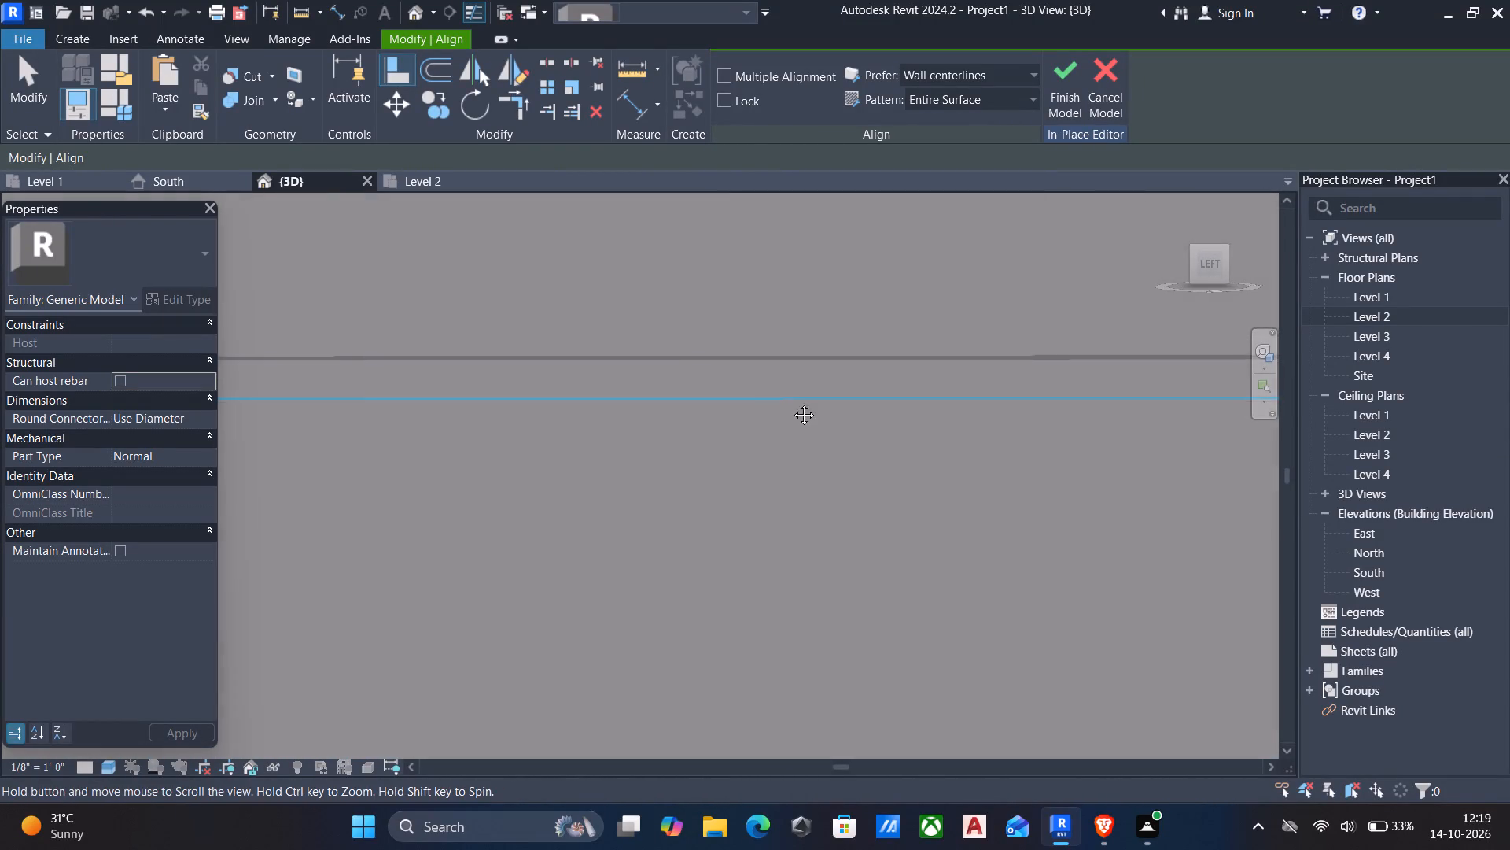
{"action": "middle_click_drag", "start_coordinate": [792, 403], "coordinate": [288, 413]}
{"action": "scroll", "coordinate": [280, 413], "scroll_direction": "down", "scroll_amount": 5}
{"action": "scroll", "coordinate": [901, 392], "scroll_direction": "down", "scroll_amount": 3}
{"action": "middle_click_drag", "start_coordinate": [942, 407], "coordinate": [923, 418], "text": "shift"}
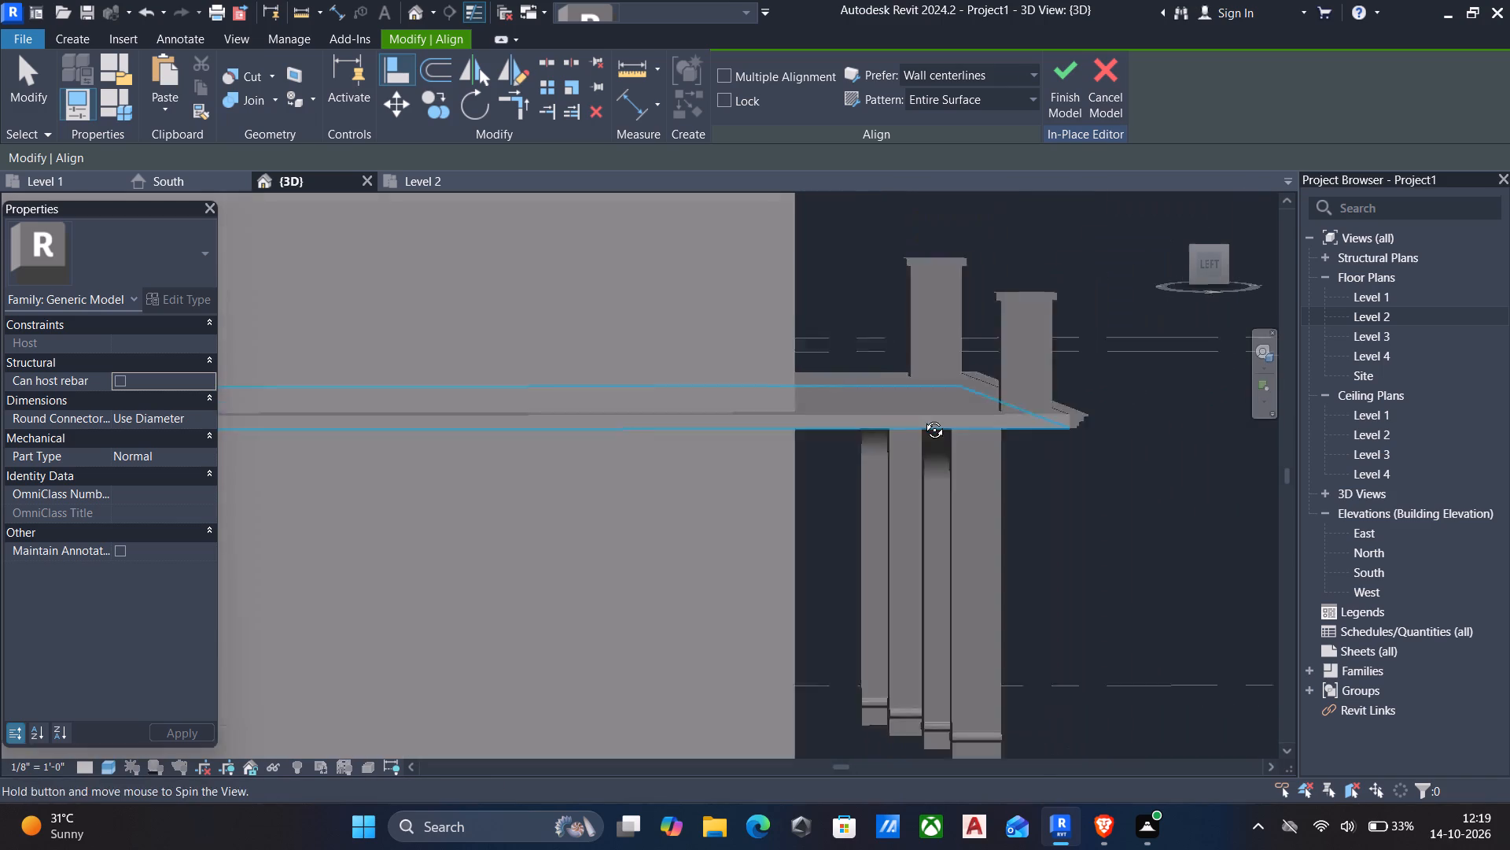
{"action": "middle_click_drag", "start_coordinate": [923, 418], "coordinate": [907, 421], "text": "shift"}
{"action": "scroll", "coordinate": [849, 447], "scroll_direction": "up", "scroll_amount": 5}
{"action": "middle_click_drag", "start_coordinate": [751, 471], "coordinate": [752, 420], "text": "shift"}
{"action": "middle_click", "coordinate": [752, 420], "text": "shift"}
{"action": "middle_click_drag", "start_coordinate": [720, 380], "coordinate": [759, 476]}
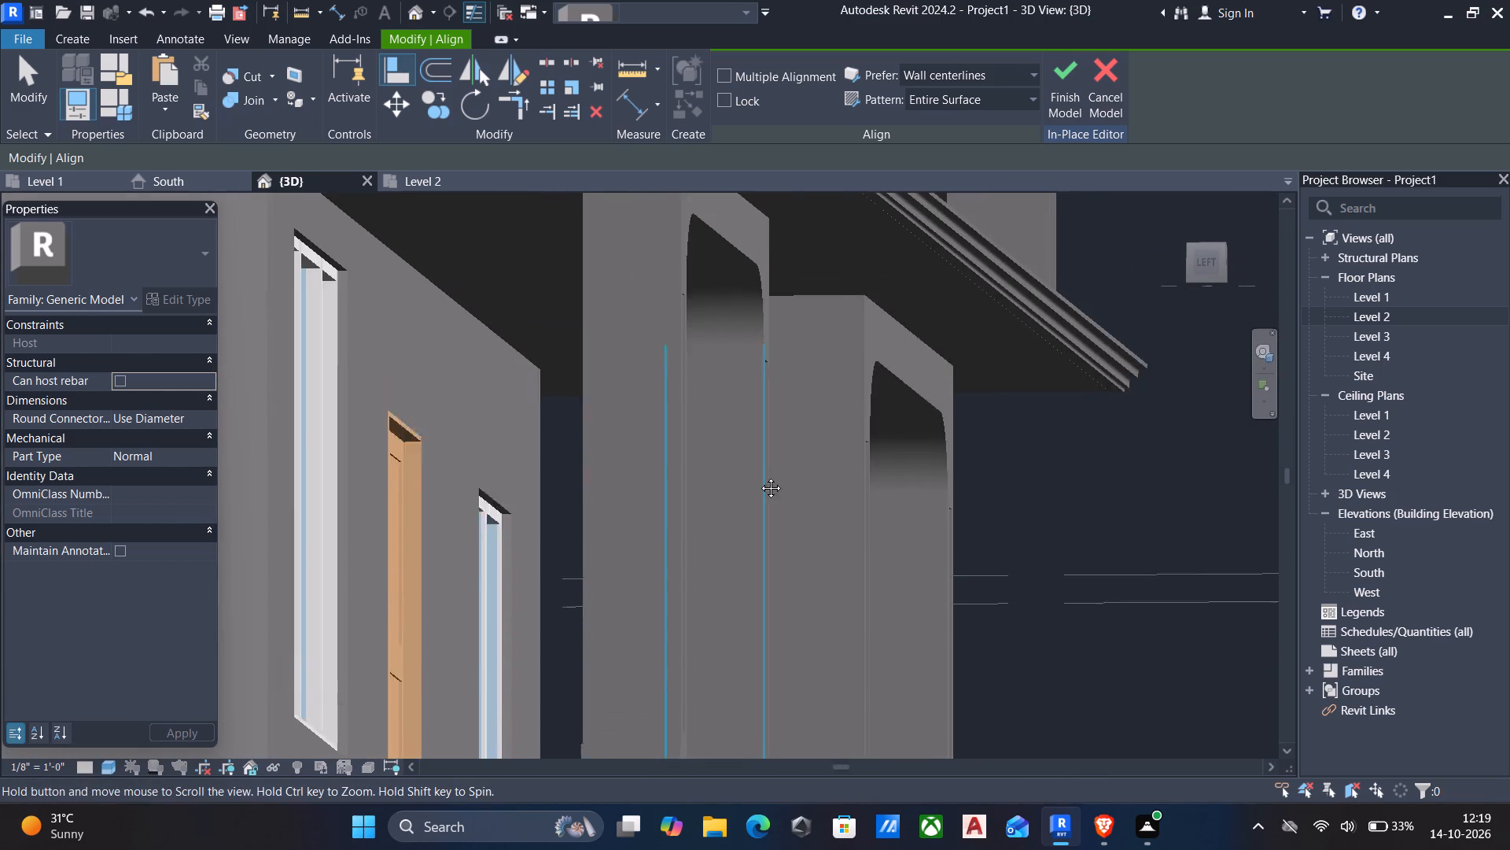
{"action": "middle_click_drag", "start_coordinate": [759, 476], "coordinate": [770, 496]}
{"action": "middle_click_drag", "start_coordinate": [805, 444], "coordinate": [837, 524]}
{"action": "middle_click_drag", "start_coordinate": [815, 499], "coordinate": [842, 553], "text": "shift"}
{"action": "middle_click_drag", "start_coordinate": [913, 527], "coordinate": [885, 487]}
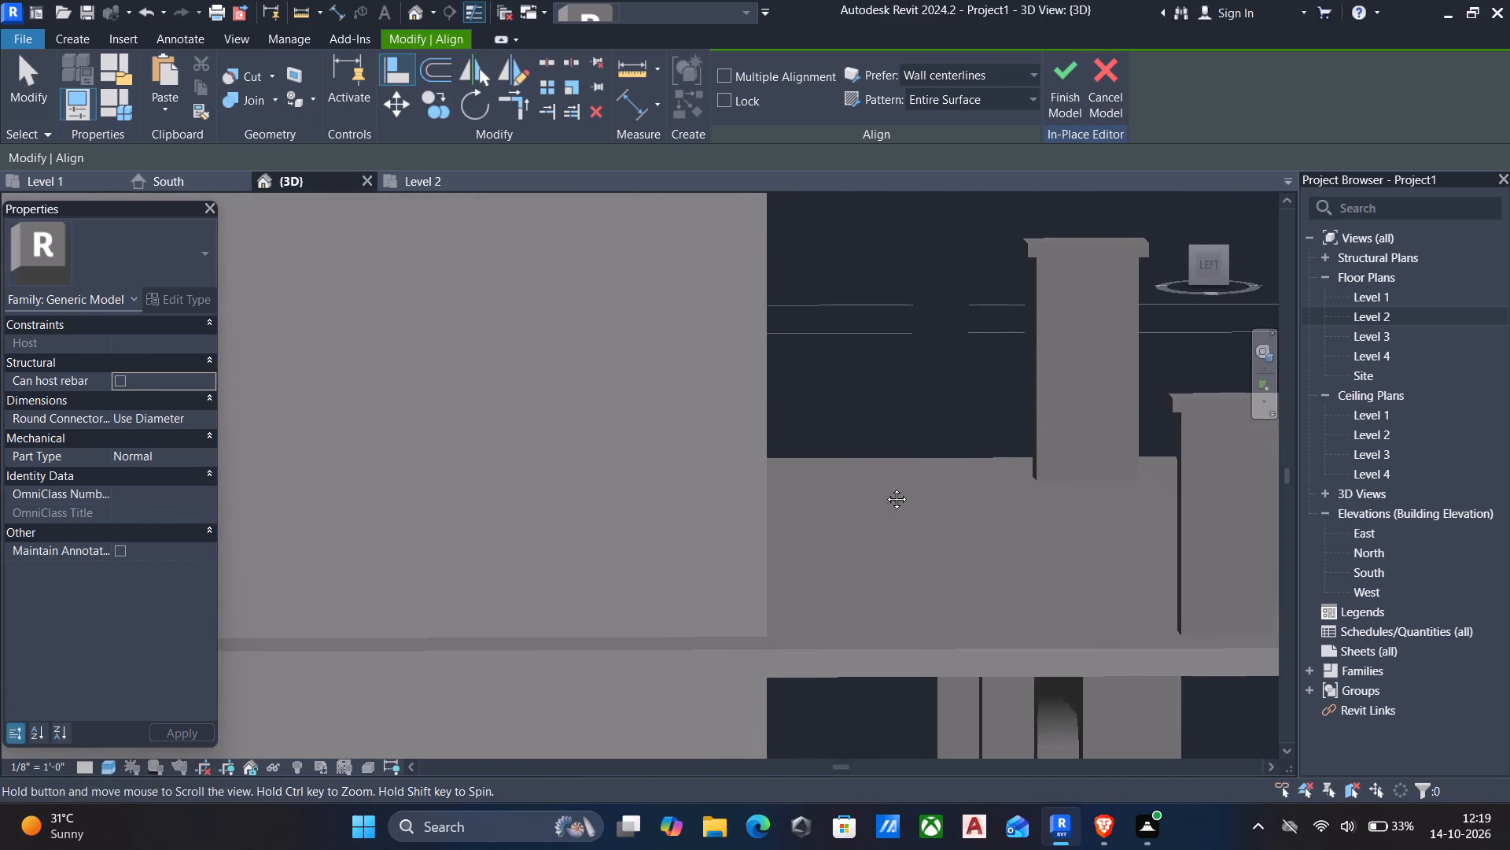
{"action": "middle_click_drag", "start_coordinate": [885, 487], "coordinate": [573, 382]}
{"action": "middle_click_drag", "start_coordinate": [932, 530], "coordinate": [911, 504], "text": "shift"}
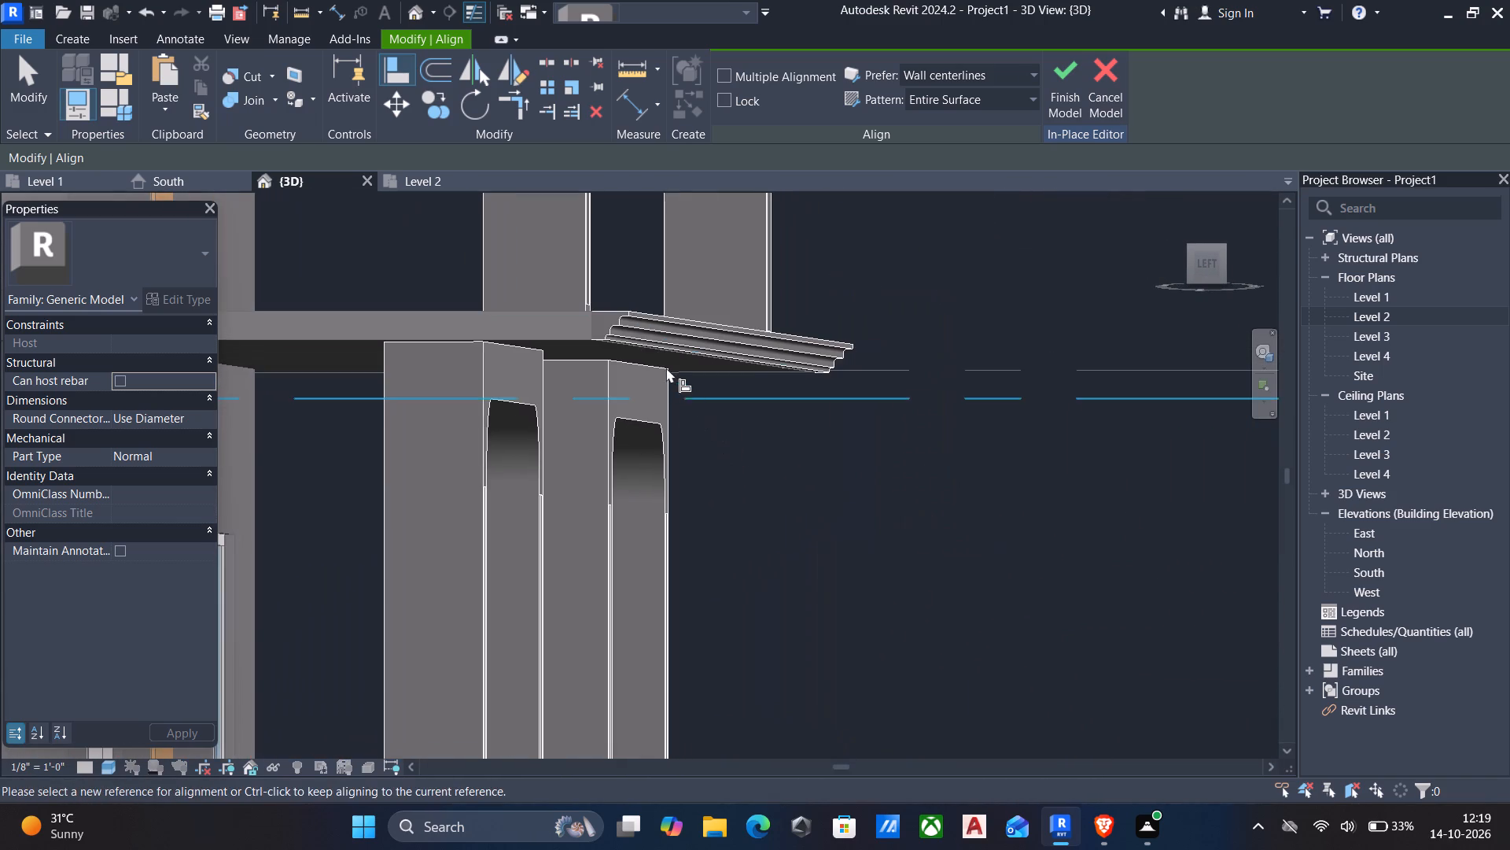
{"action": "scroll", "coordinate": [650, 332], "scroll_direction": "up", "scroll_amount": 4}
{"action": "key", "text": "Escape"}
{"action": "scroll", "coordinate": [602, 309], "scroll_direction": "up", "scroll_amount": 5}
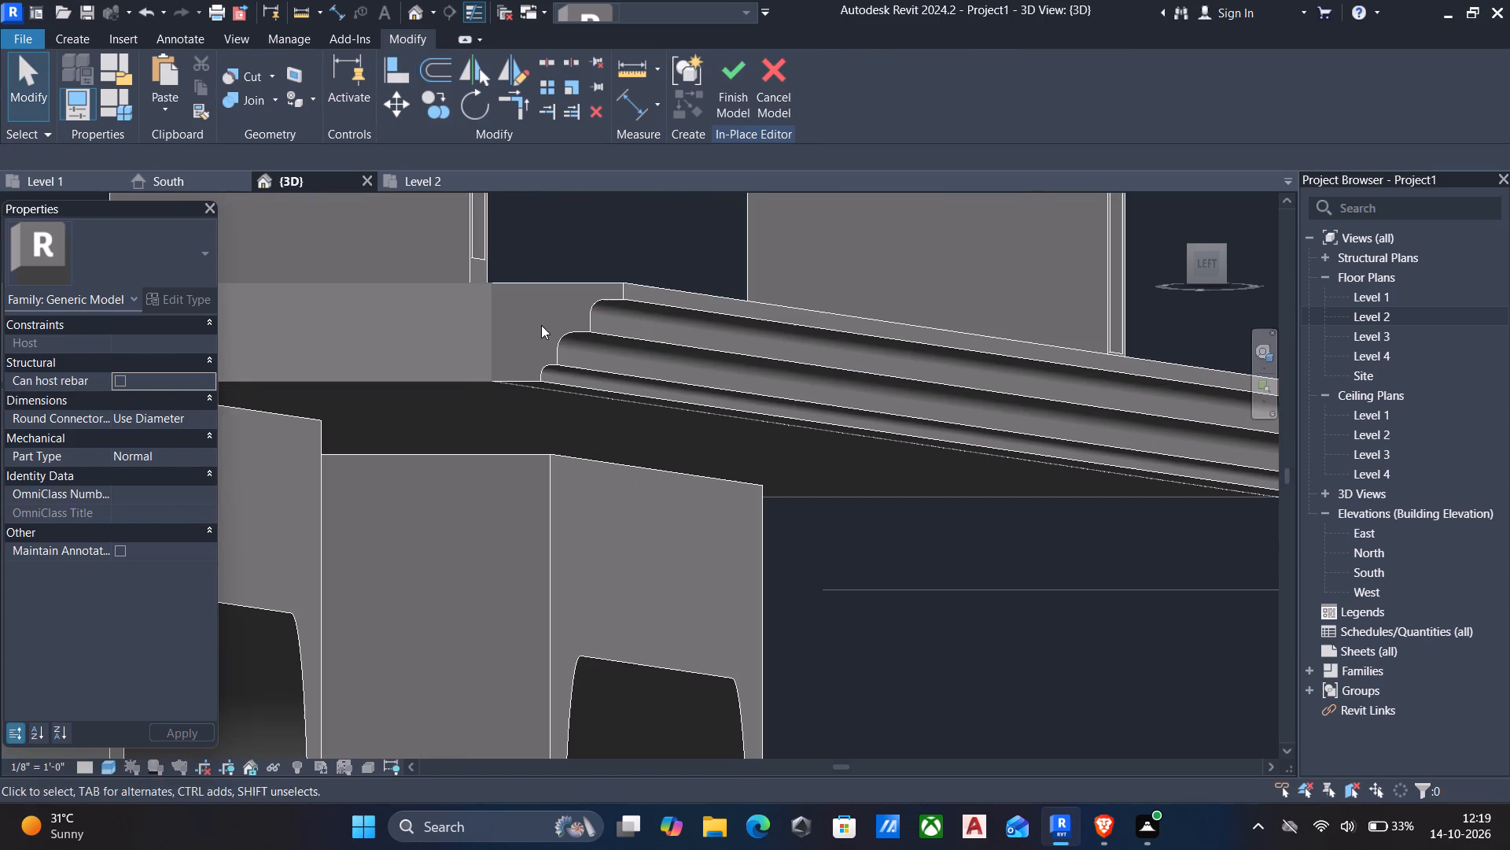
{"action": "scroll", "coordinate": [602, 290], "scroll_direction": "up", "scroll_amount": 5}
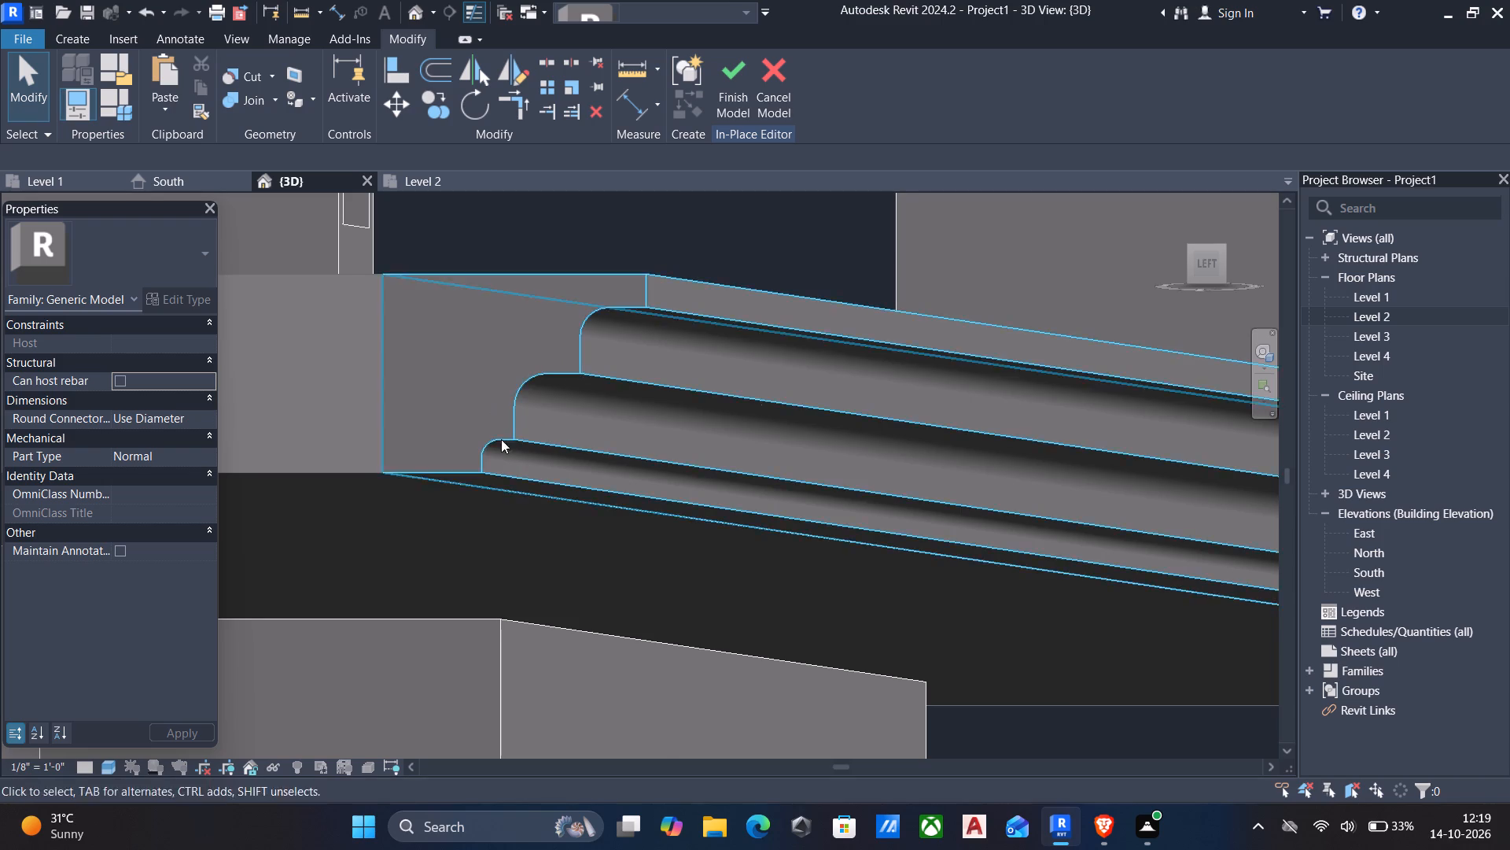
{"action": "scroll", "coordinate": [495, 453], "scroll_direction": "down", "scroll_amount": 11}
{"action": "middle_click_drag", "start_coordinate": [672, 477], "coordinate": [610, 489], "text": "shift"}
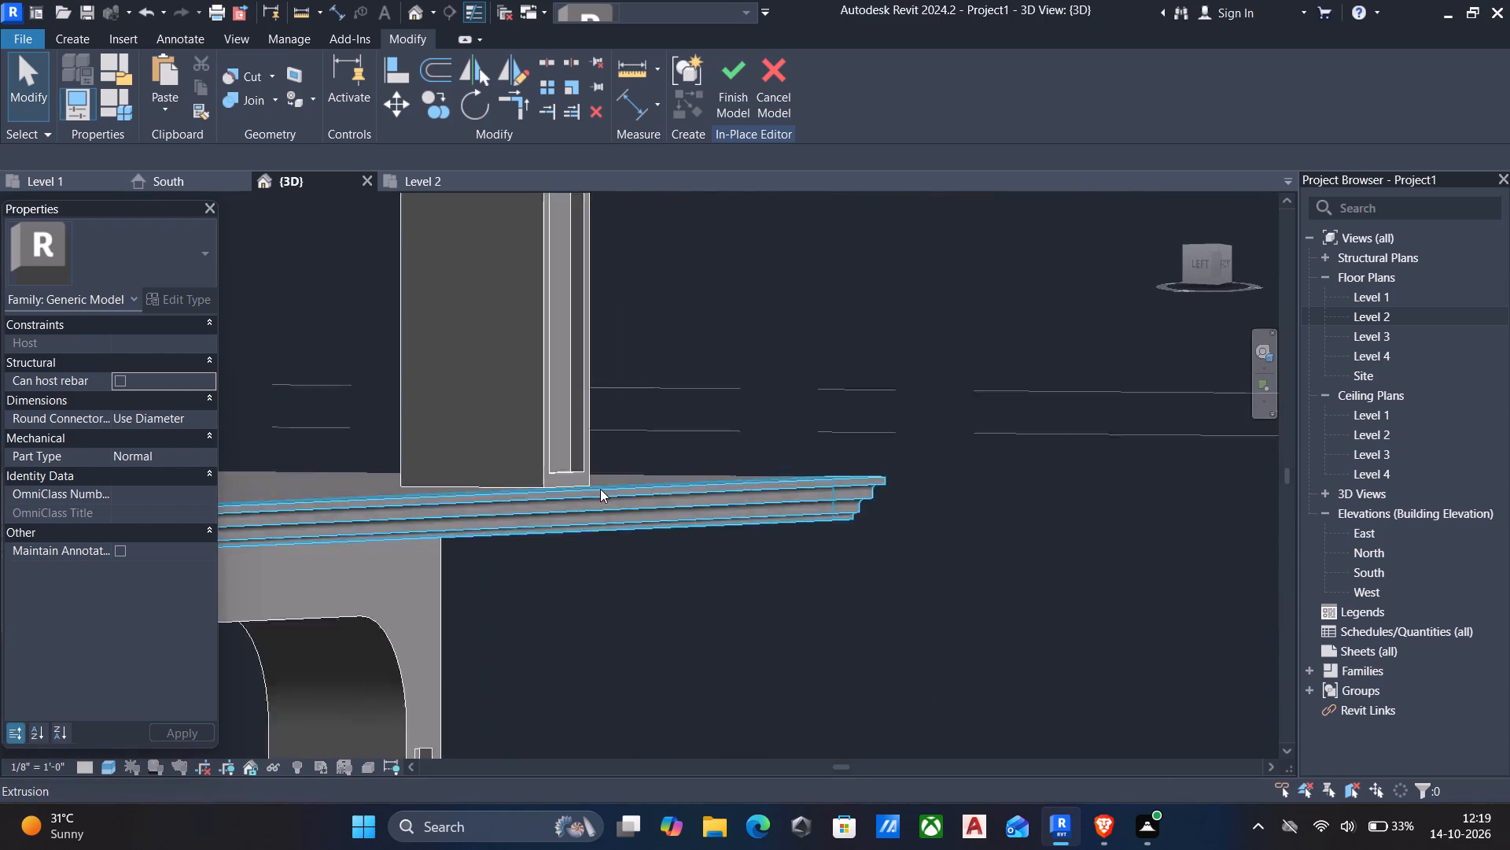
{"action": "scroll", "coordinate": [599, 489], "scroll_direction": "down", "scroll_amount": 5}
{"action": "middle_click_drag", "start_coordinate": [627, 485], "coordinate": [352, 555], "text": "shift"}
{"action": "scroll", "coordinate": [371, 556], "scroll_direction": "down", "scroll_amount": 4}
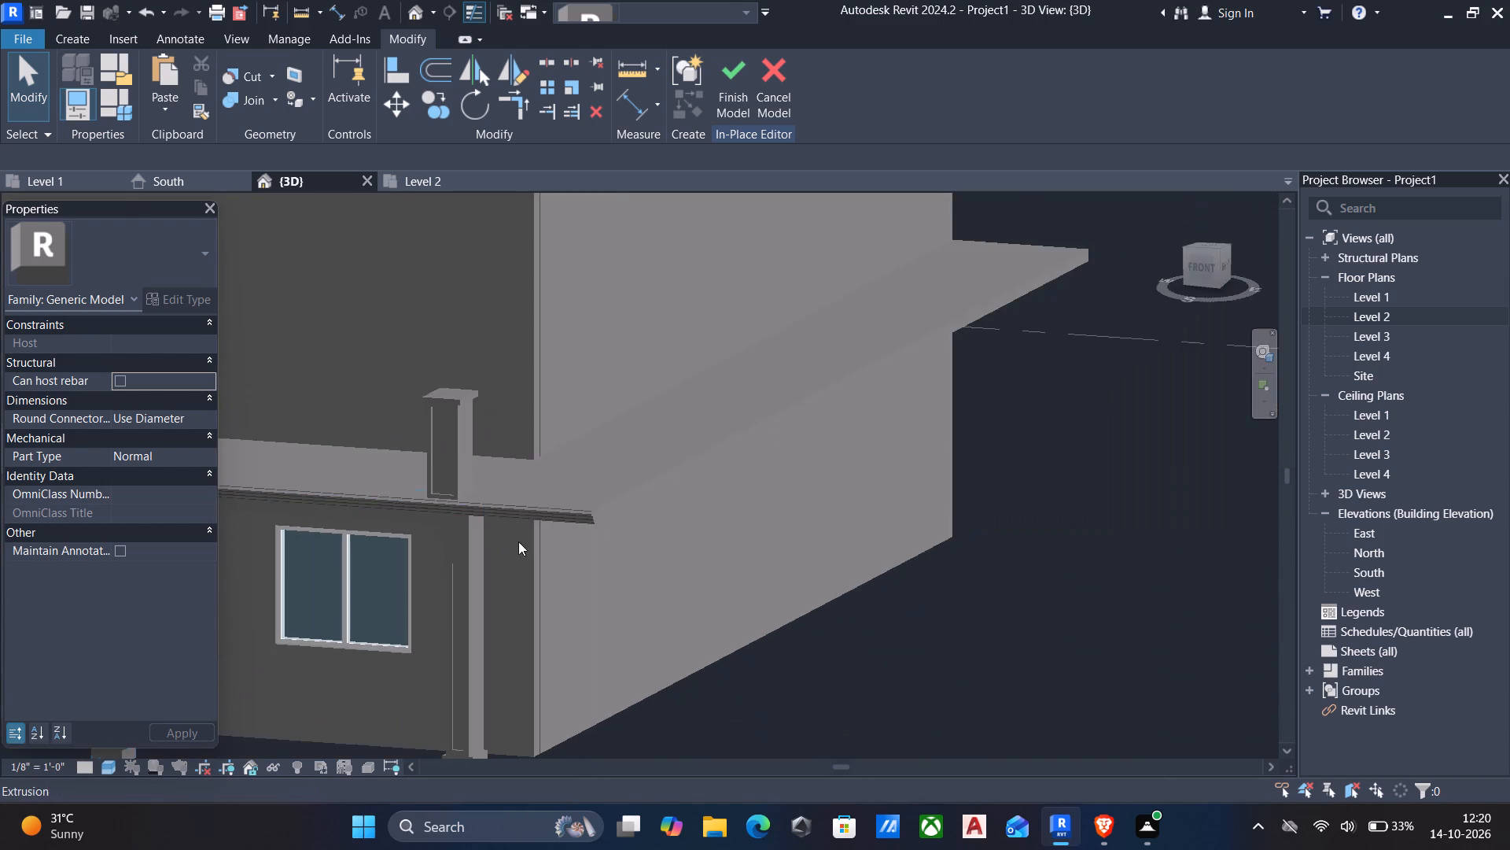
{"action": "middle_click_drag", "start_coordinate": [540, 538], "coordinate": [392, 597], "text": "shift"}
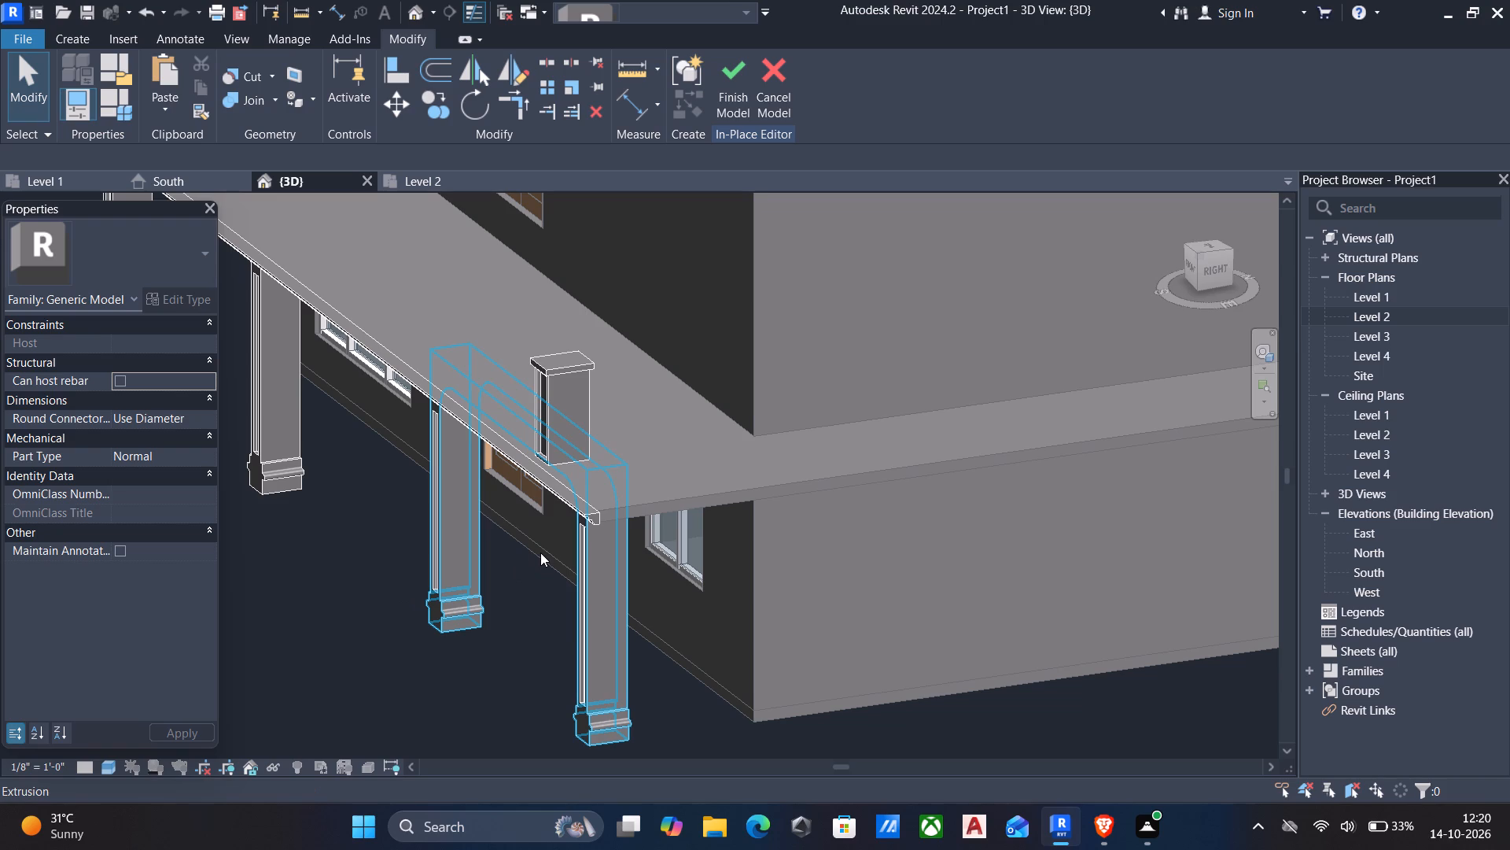
{"action": "scroll", "coordinate": [583, 516], "scroll_direction": "down", "scroll_amount": 1}
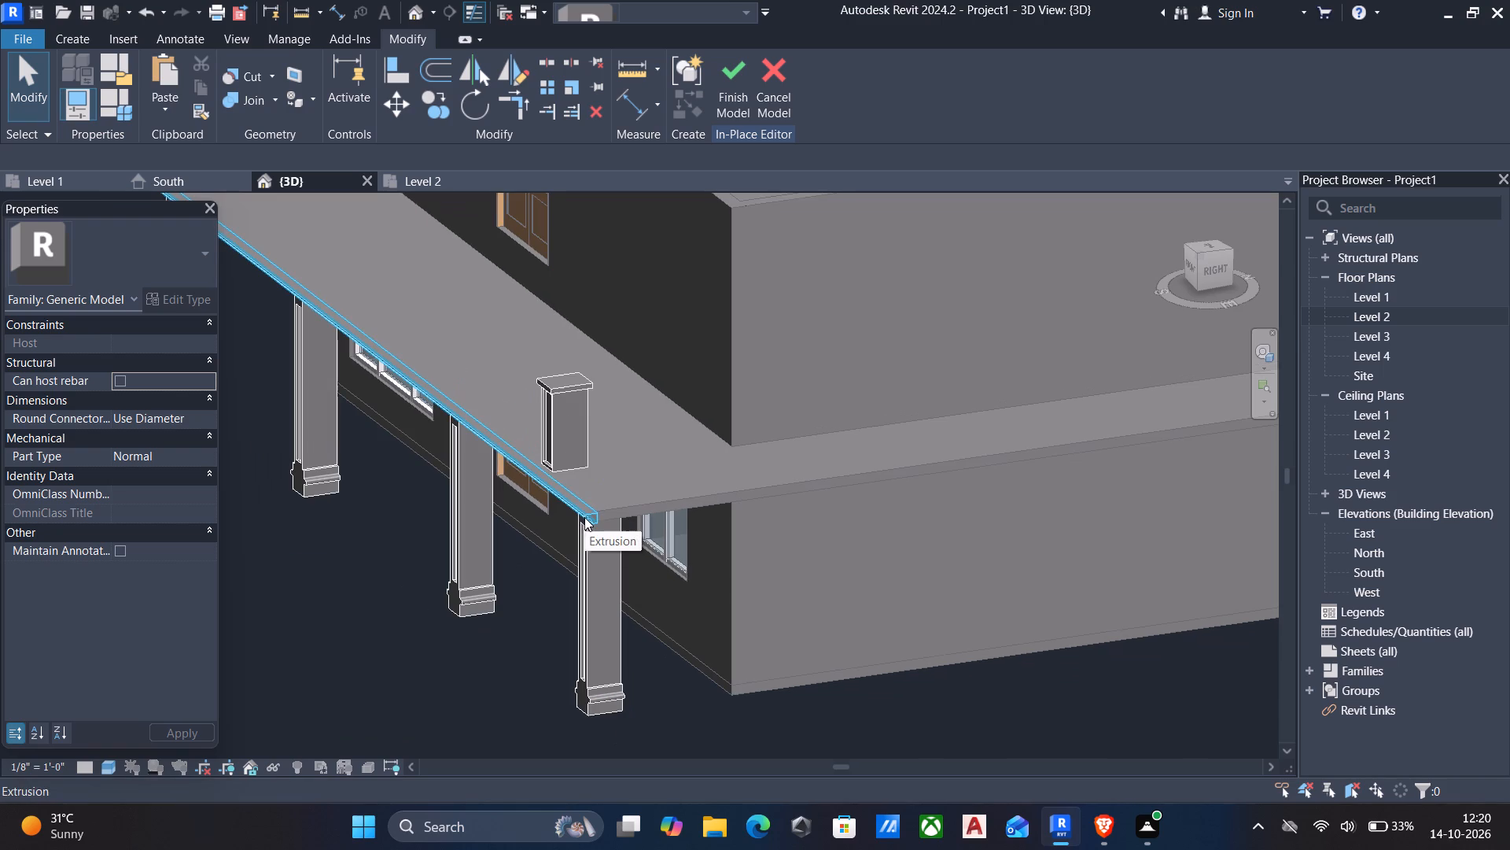
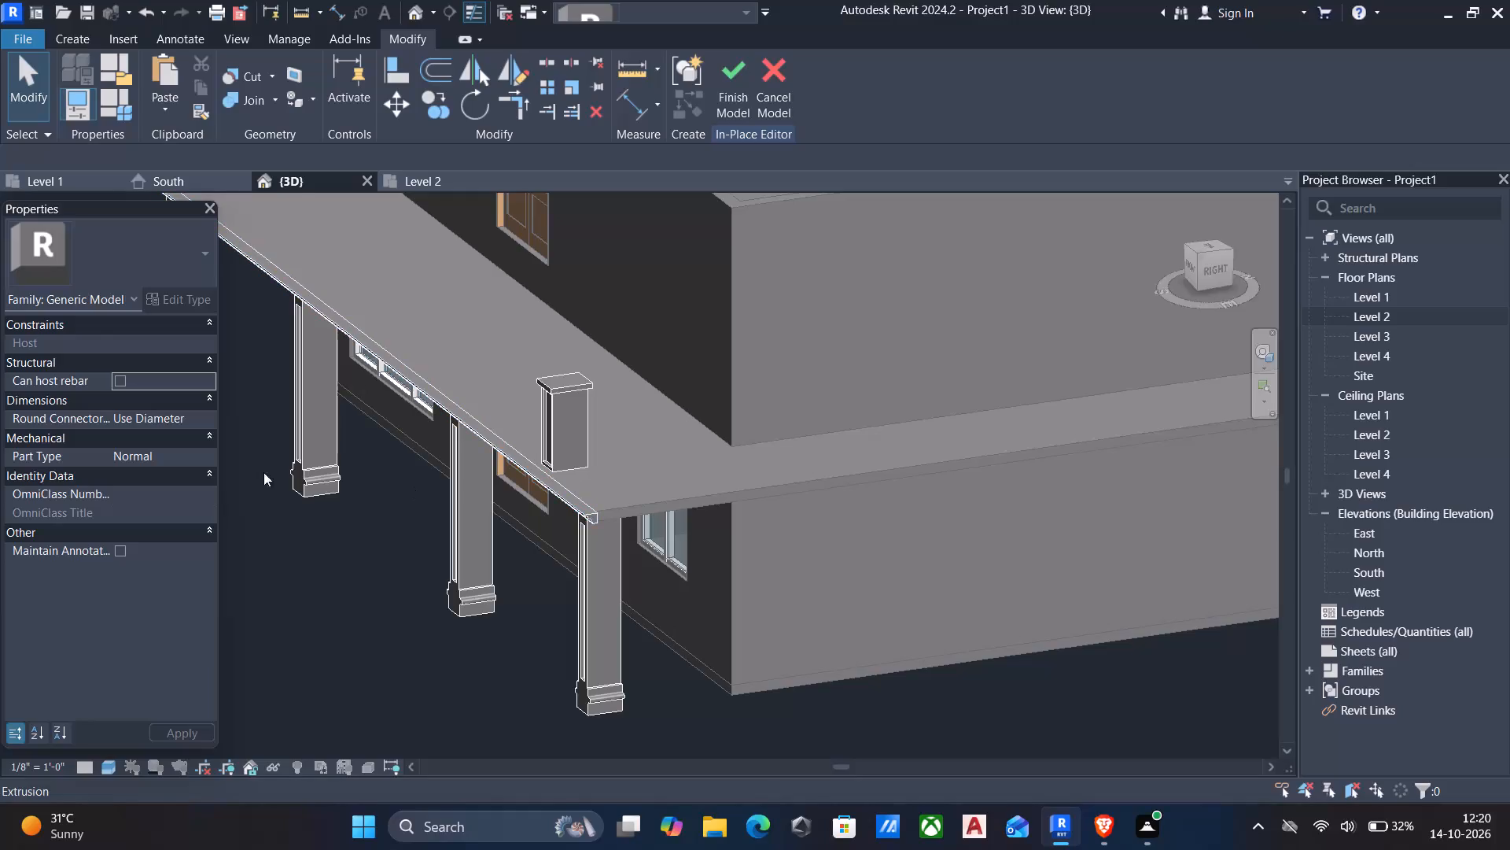
Finish the in-place porch model and dismiss the save reminder without saving the project.
{"action": "middle_click_drag", "start_coordinate": [584, 428], "coordinate": [663, 330]}
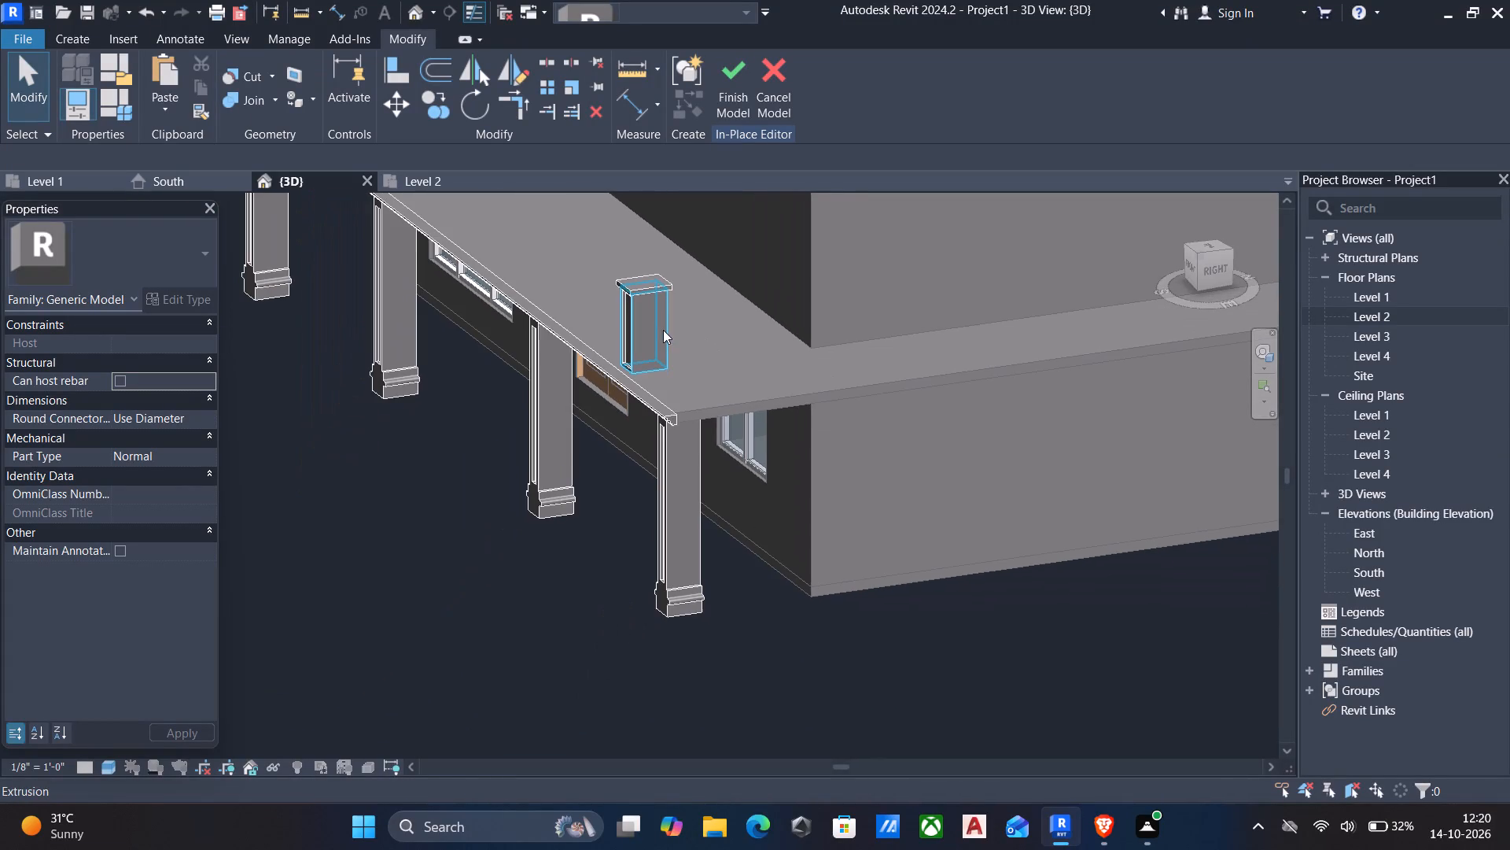
{"action": "middle_click_drag", "start_coordinate": [641, 331], "coordinate": [721, 299], "text": "shift"}
{"action": "middle_click_drag", "start_coordinate": [647, 353], "coordinate": [691, 338]}
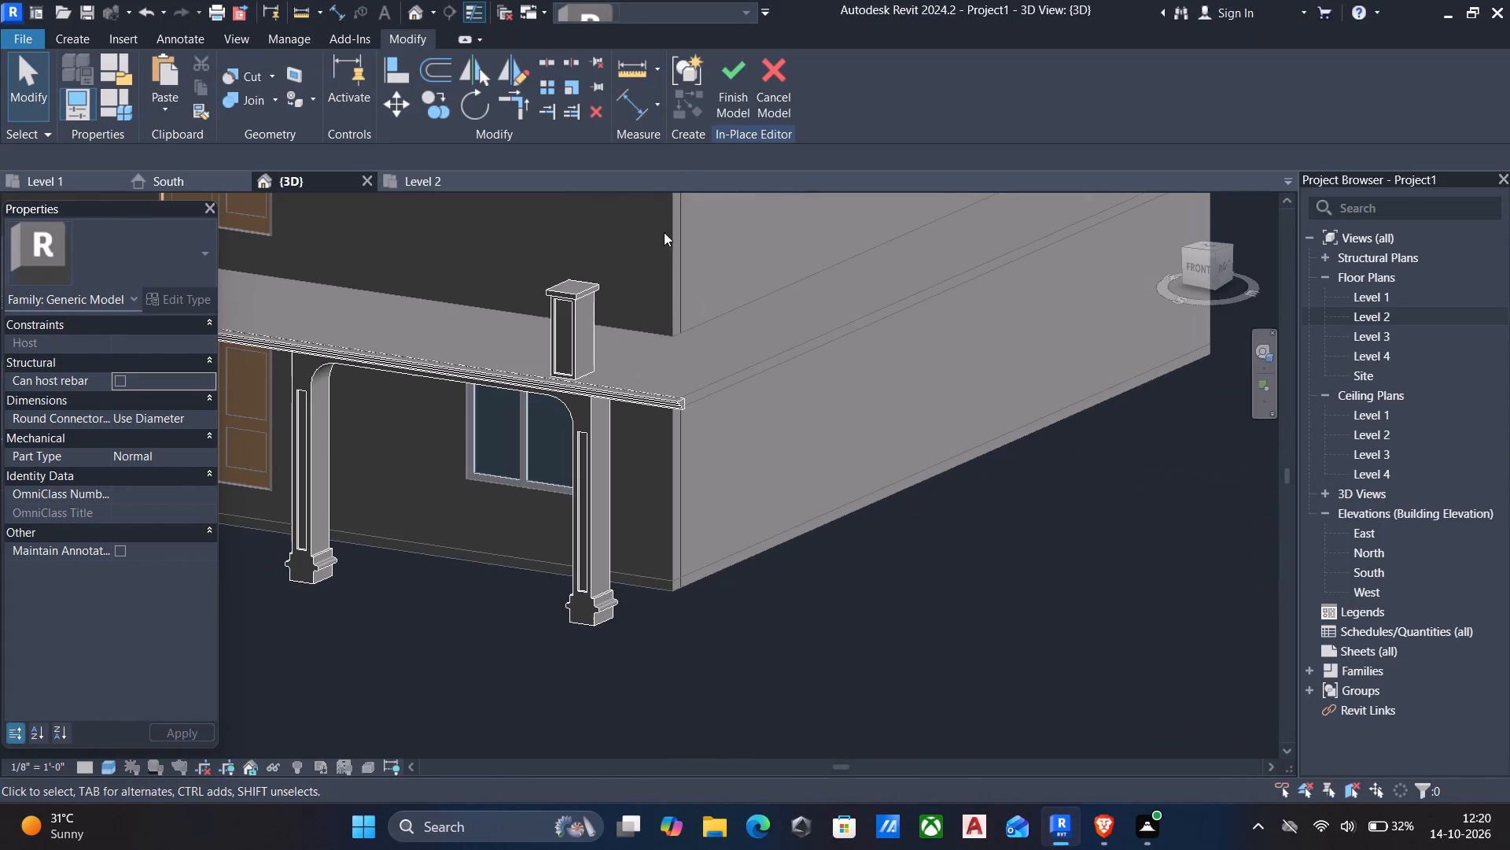
{"action": "left_click_drag", "start_coordinate": [732, 71], "coordinate": [726, 84]}
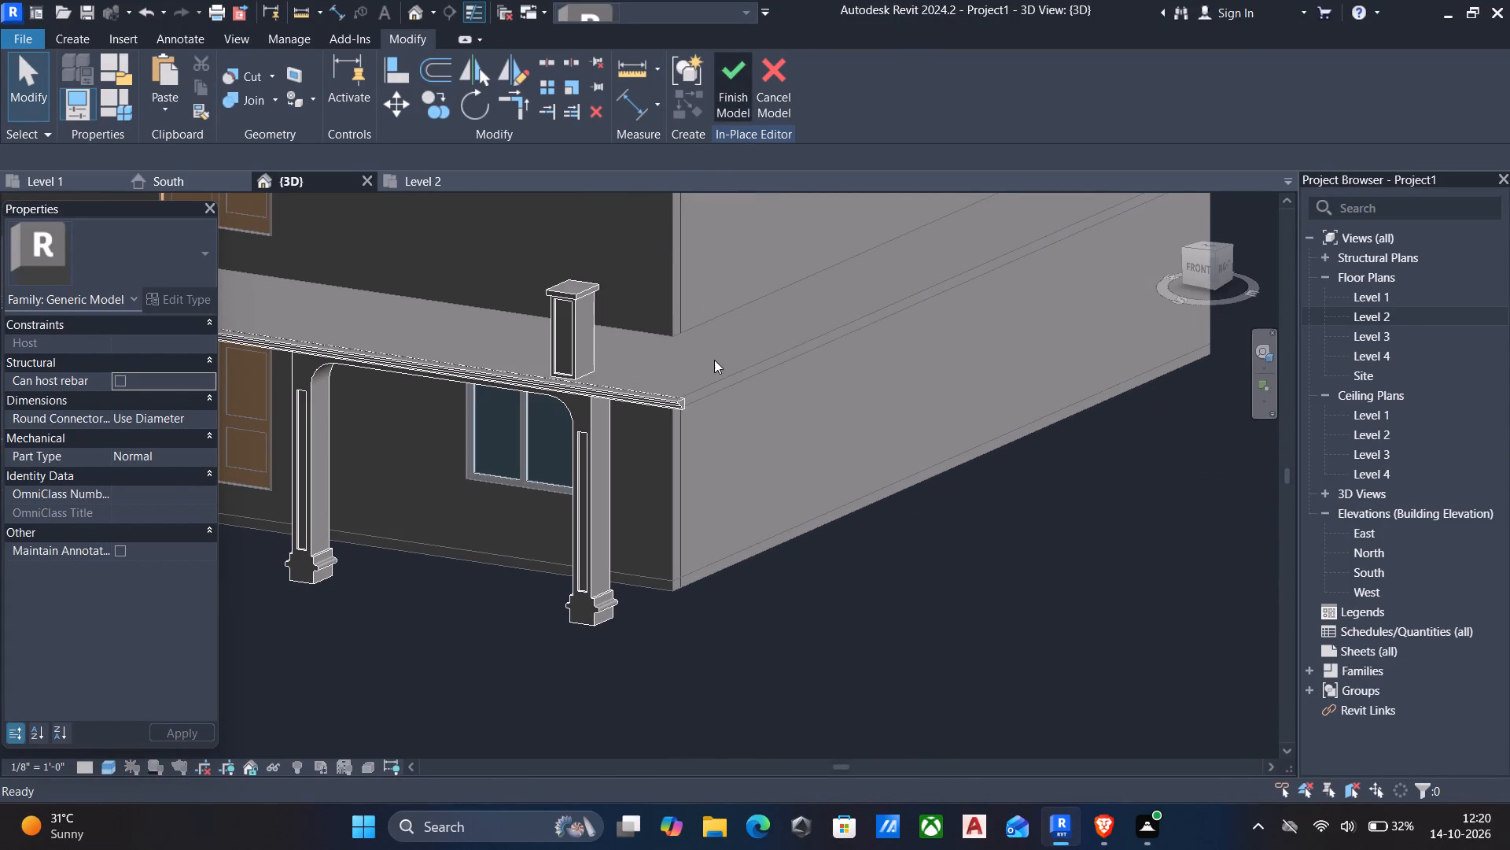
{"action": "middle_click_drag", "start_coordinate": [714, 360], "coordinate": [836, 338]}
{"action": "scroll", "coordinate": [668, 399], "scroll_direction": "down", "scroll_amount": 2}
{"action": "left_click", "coordinate": [893, 480]}
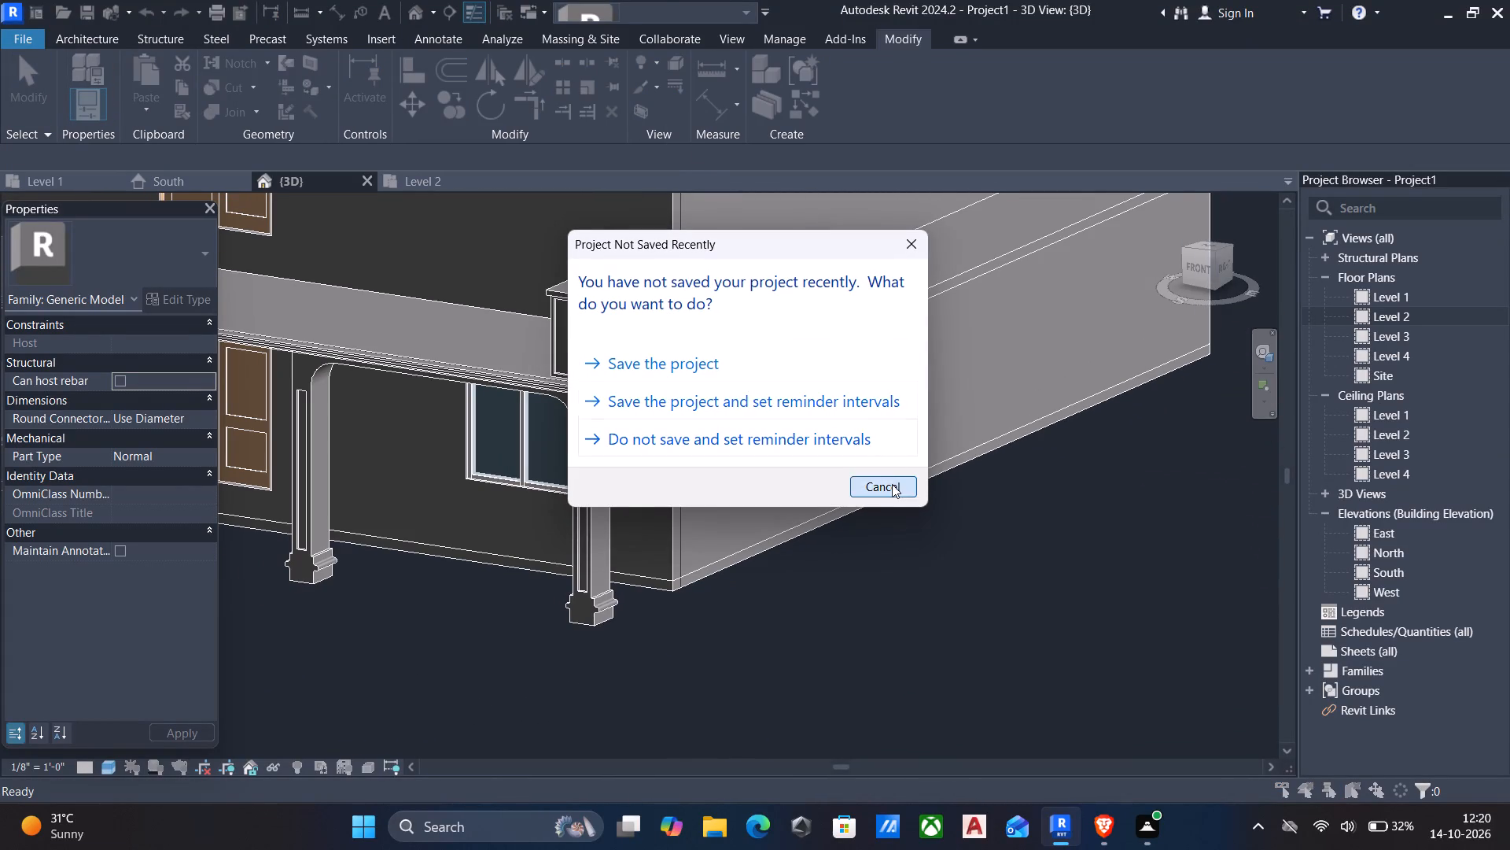
Examine the porch columns, cornice and floor slab edge around both front corners of the building in 3D.
{"action": "middle_click_drag", "start_coordinate": [568, 352], "coordinate": [735, 275]}
{"action": "middle_click_drag", "start_coordinate": [693, 342], "coordinate": [920, 268]}
{"action": "scroll", "coordinate": [627, 452], "scroll_direction": "down", "scroll_amount": 4}
{"action": "middle_click_drag", "start_coordinate": [609, 453], "coordinate": [800, 432]}
{"action": "scroll", "coordinate": [681, 380], "scroll_direction": "up", "scroll_amount": 8}
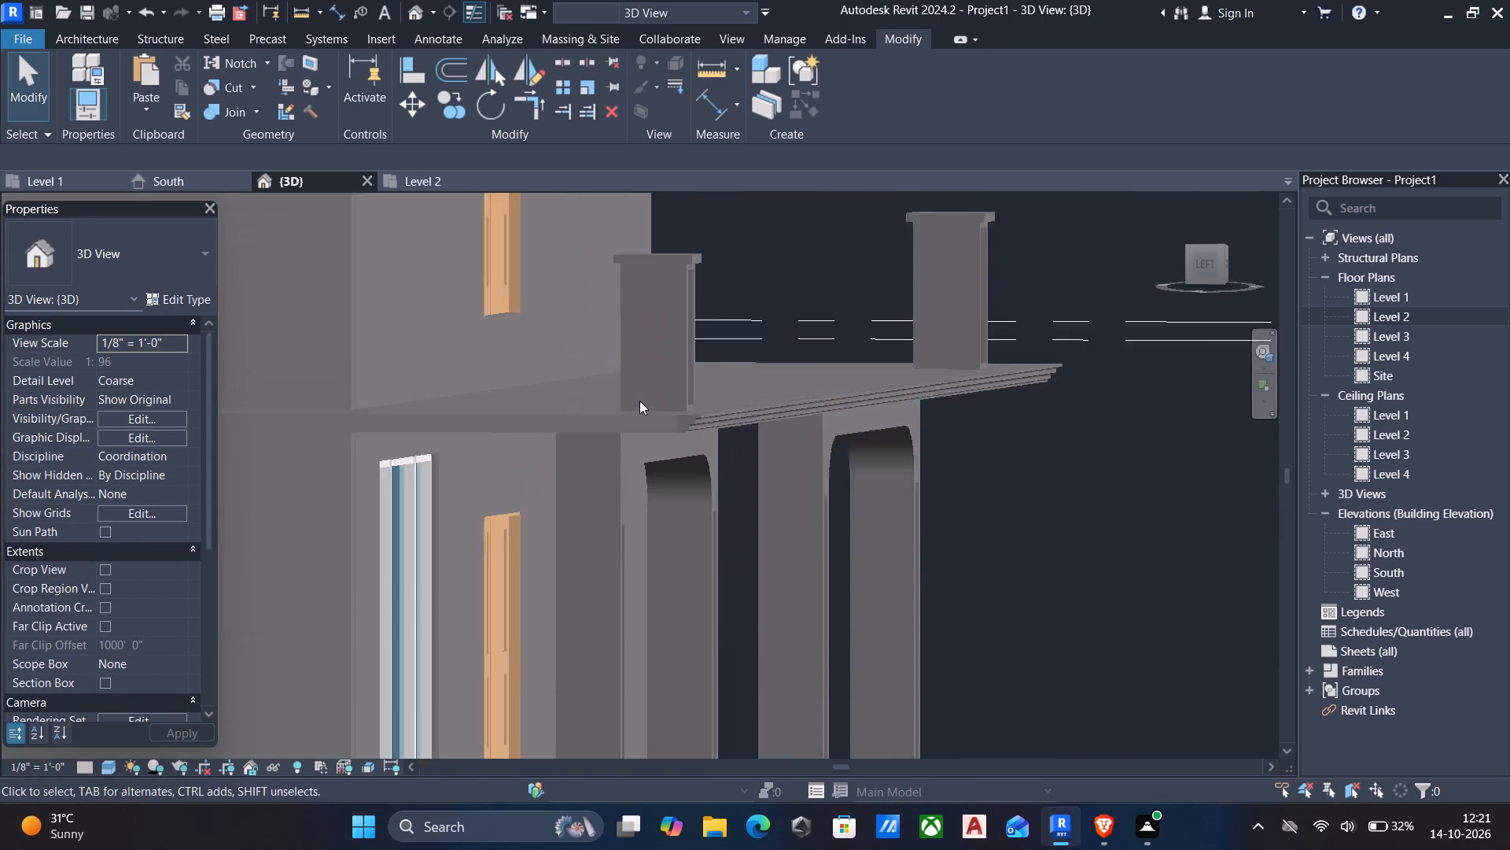
{"action": "scroll", "coordinate": [639, 401], "scroll_direction": "up", "scroll_amount": 8}
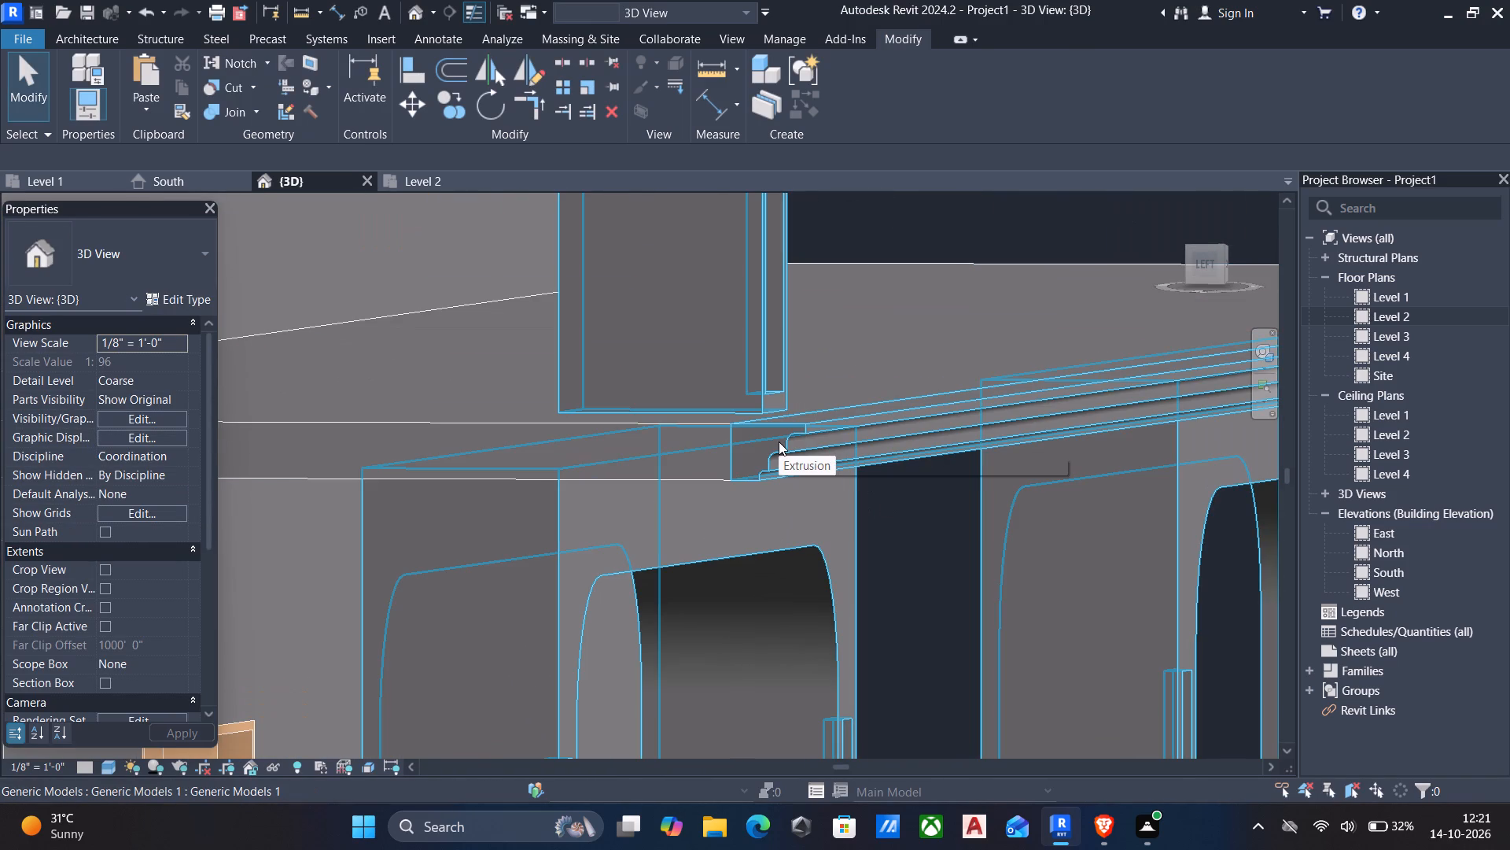
{"action": "scroll", "coordinate": [779, 442], "scroll_direction": "down", "scroll_amount": 10}
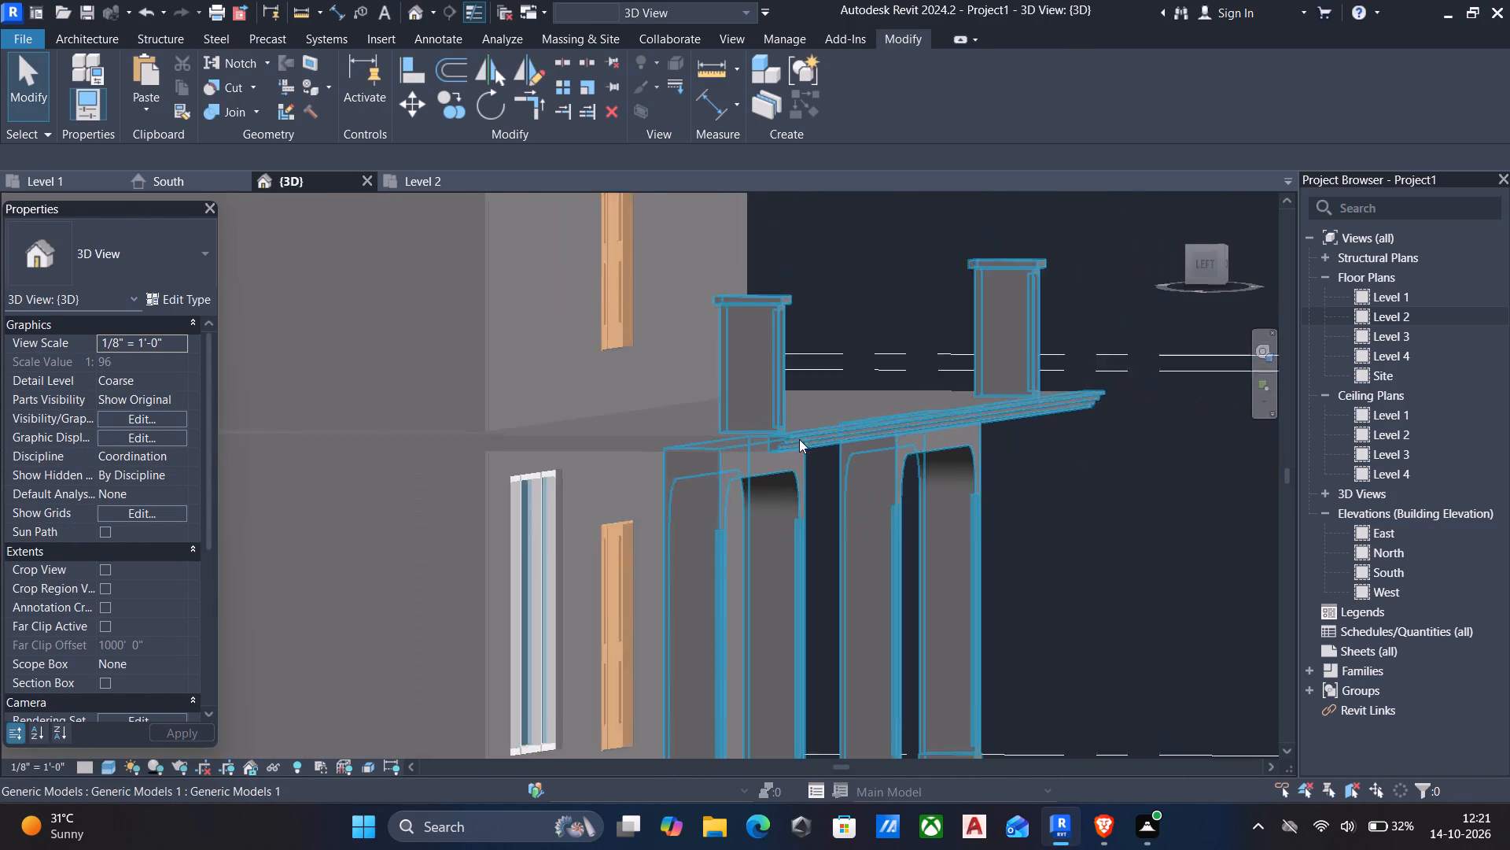
{"action": "scroll", "coordinate": [799, 439], "scroll_direction": "down", "scroll_amount": 2}
{"action": "middle_click_drag", "start_coordinate": [956, 382], "coordinate": [592, 493], "text": "shift"}
{"action": "middle_click_drag", "start_coordinate": [768, 491], "coordinate": [532, 528]}
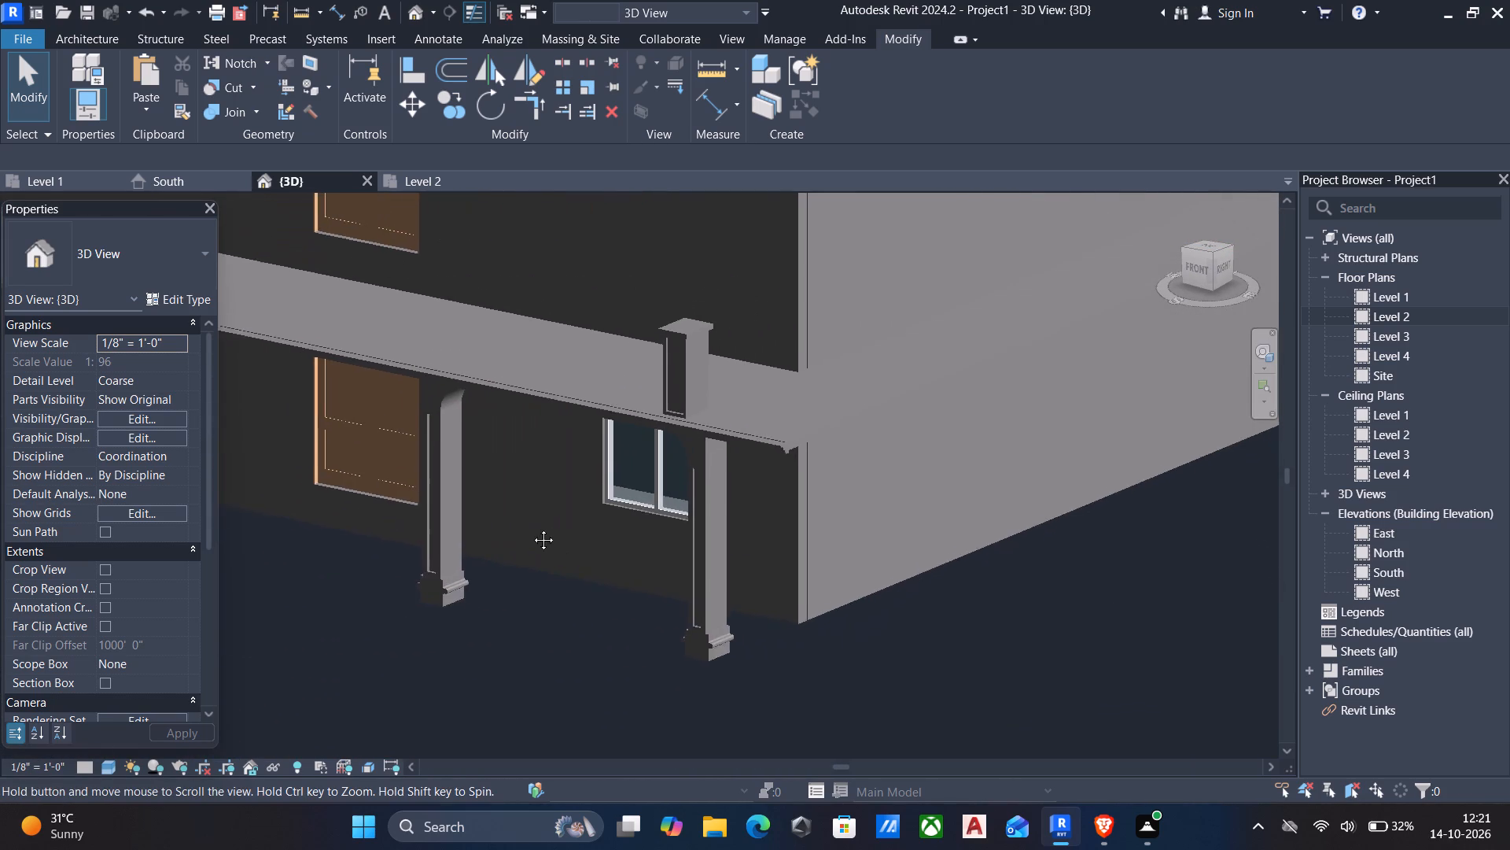
{"action": "middle_click_drag", "start_coordinate": [532, 528], "coordinate": [521, 530]}
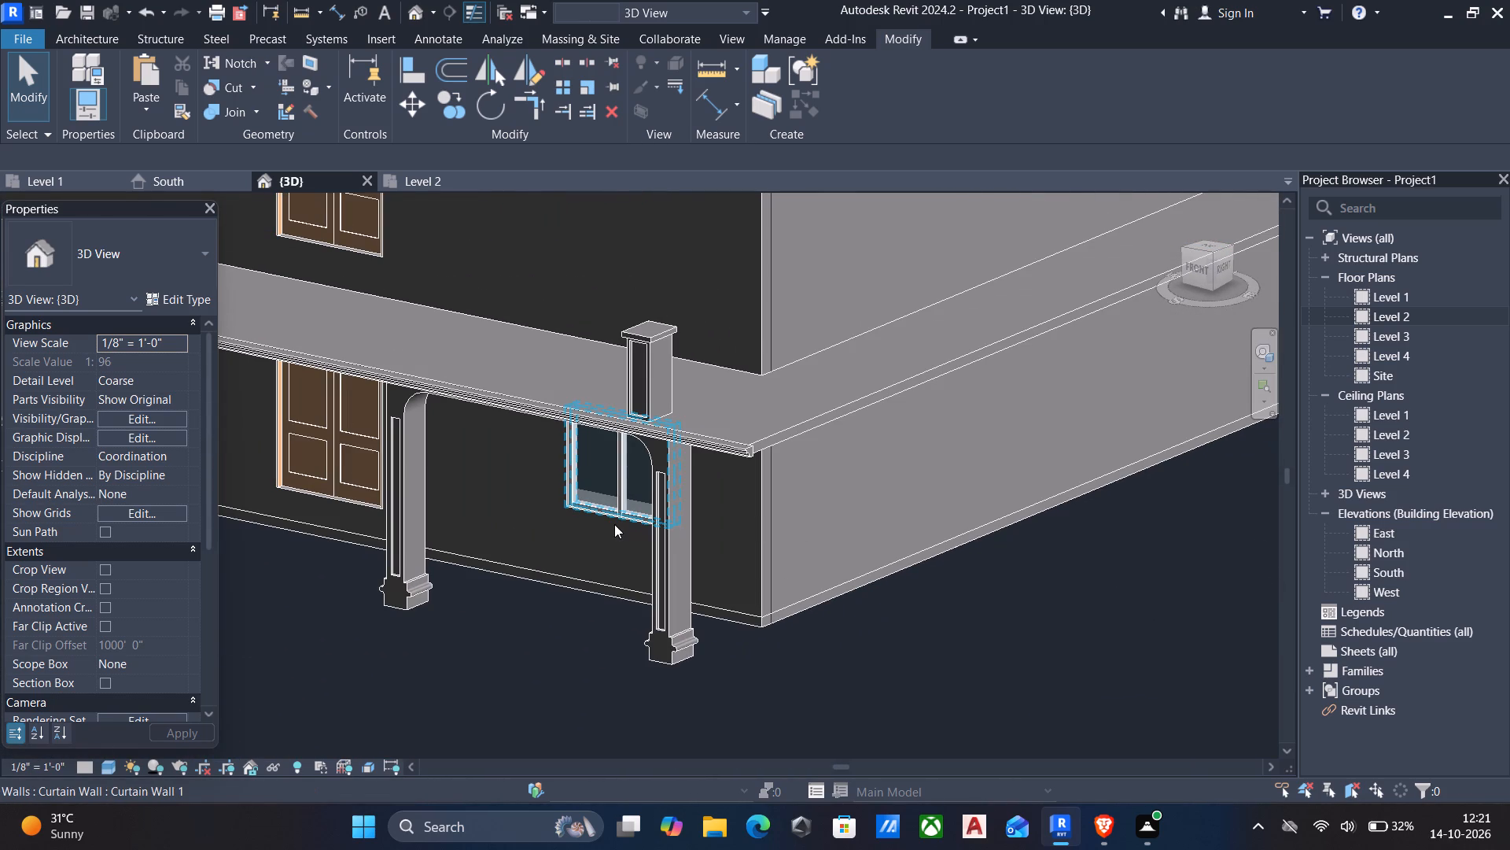
{"action": "scroll", "coordinate": [613, 527], "scroll_direction": "down", "scroll_amount": 3}
{"action": "middle_click_drag", "start_coordinate": [768, 497], "coordinate": [676, 423]}
{"action": "middle_click_drag", "start_coordinate": [639, 494], "coordinate": [636, 437]}
{"action": "scroll", "coordinate": [635, 423], "scroll_direction": "down", "scroll_amount": 3}
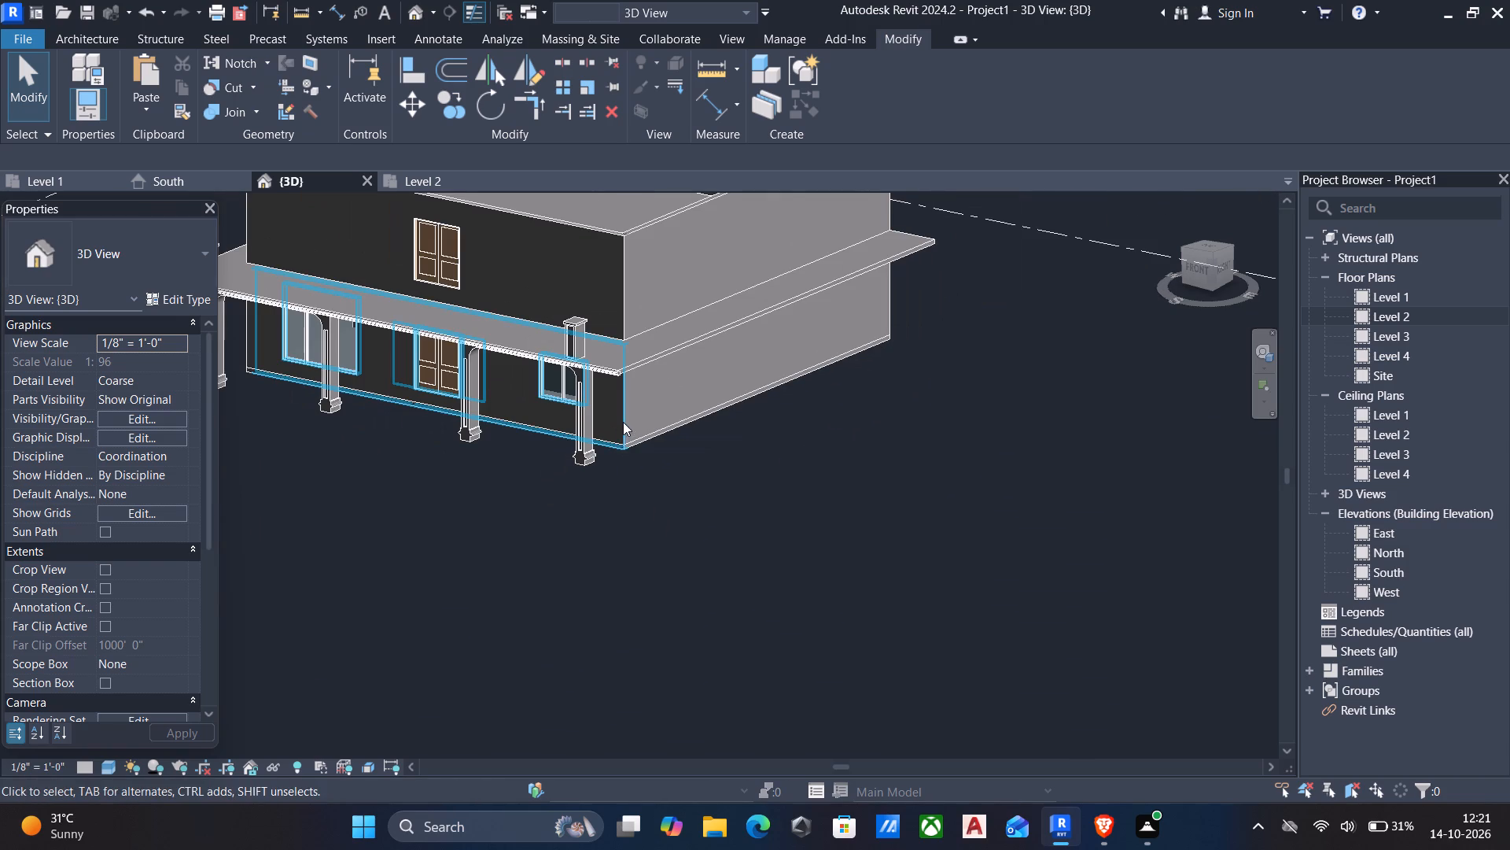
{"action": "scroll", "coordinate": [608, 373], "scroll_direction": "up", "scroll_amount": 4}
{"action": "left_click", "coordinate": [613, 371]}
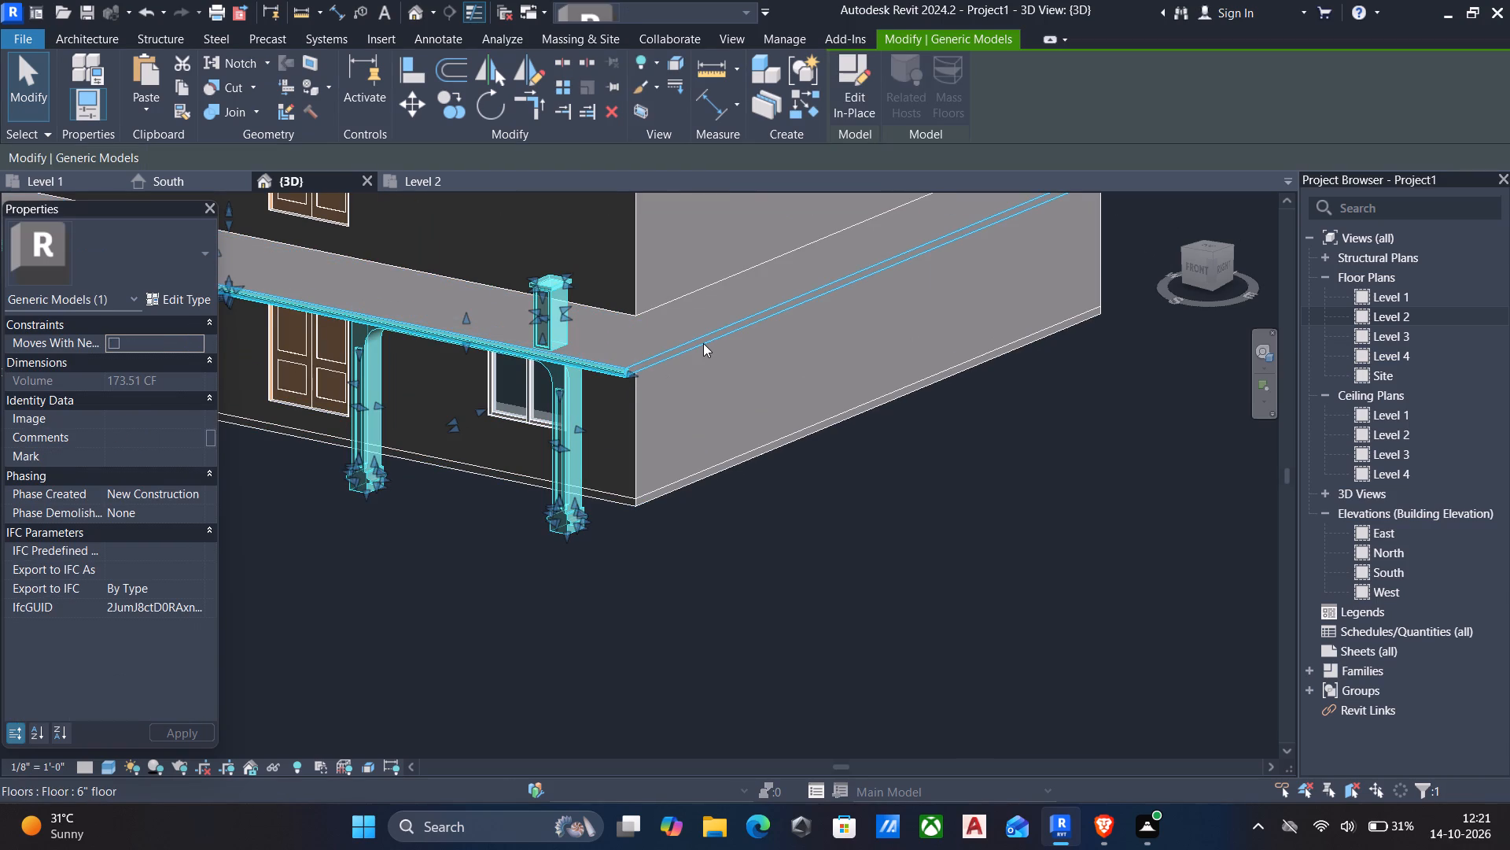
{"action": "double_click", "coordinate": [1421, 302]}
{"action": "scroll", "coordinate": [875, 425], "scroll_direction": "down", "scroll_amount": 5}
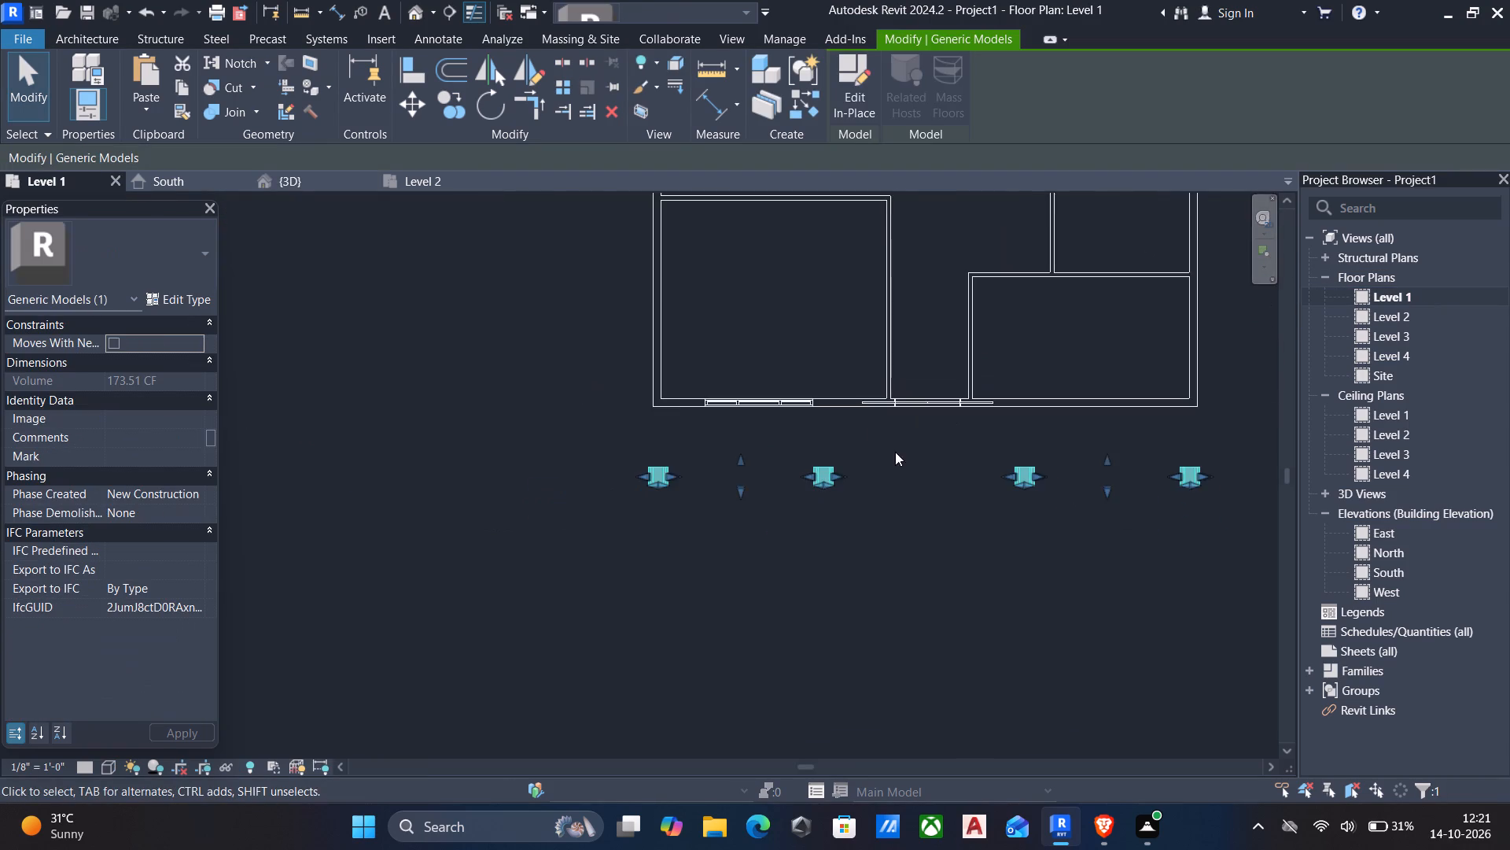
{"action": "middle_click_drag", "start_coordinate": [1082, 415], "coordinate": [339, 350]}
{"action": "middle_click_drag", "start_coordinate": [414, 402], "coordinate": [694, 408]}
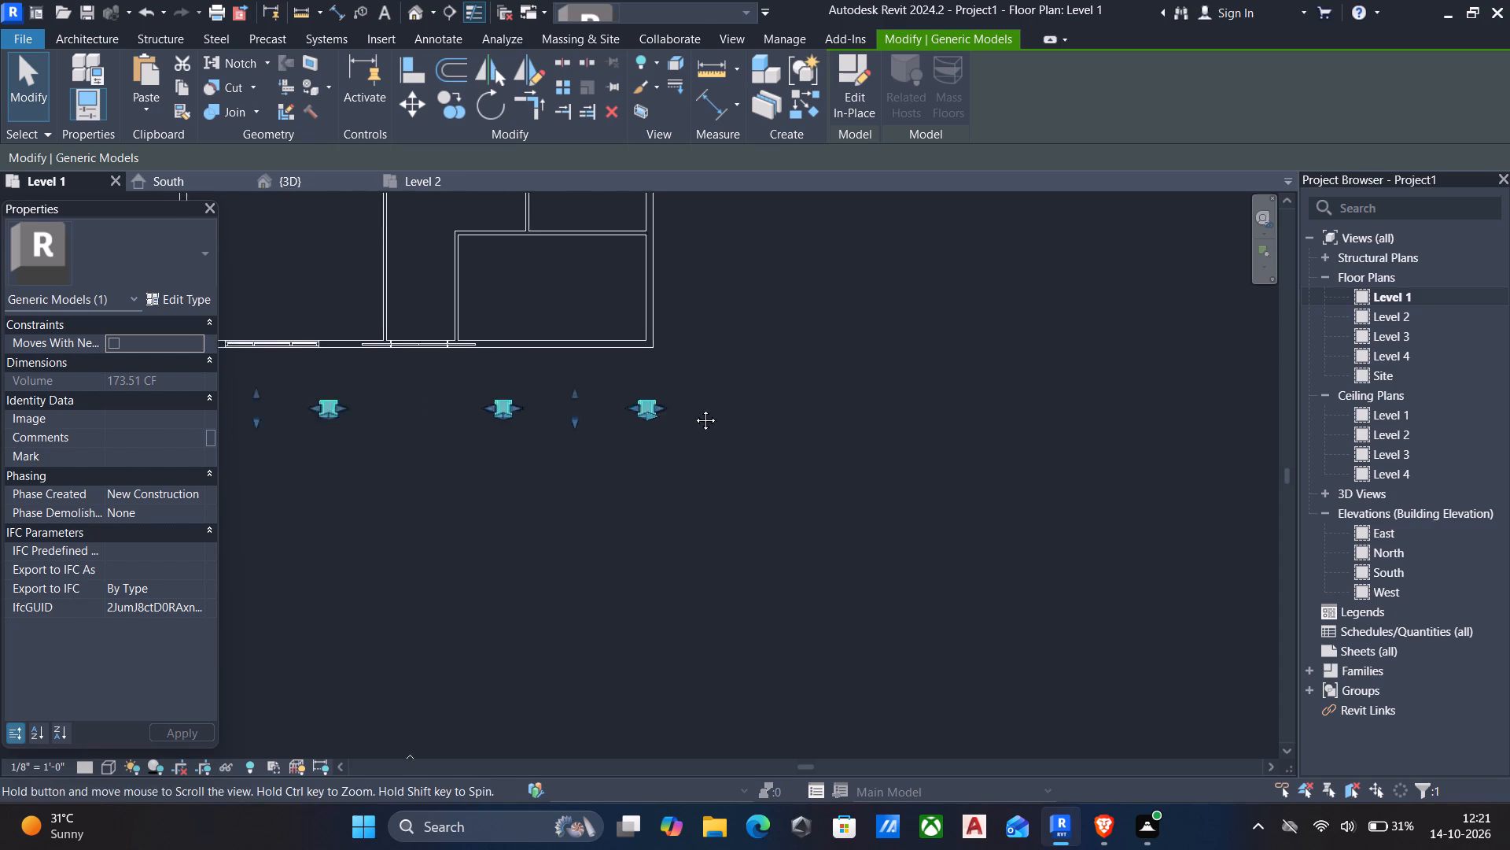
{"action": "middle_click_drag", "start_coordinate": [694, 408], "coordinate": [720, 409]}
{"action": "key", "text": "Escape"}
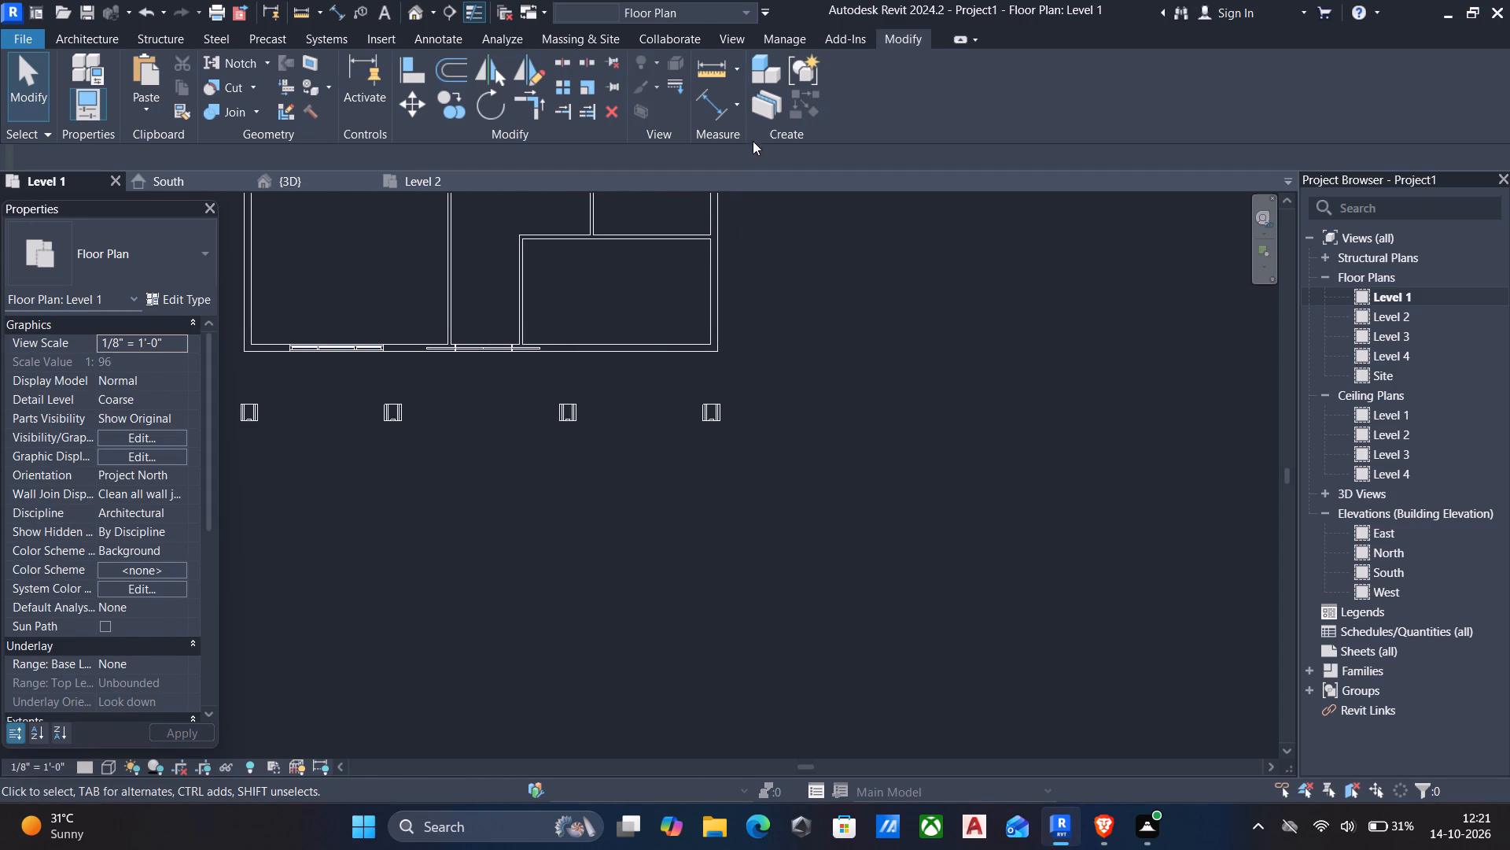
Reopen the porch generic model for in-place editing from the 3D view.
{"action": "left_click", "coordinate": [407, 11]}
{"action": "left_click", "coordinate": [470, 344]}
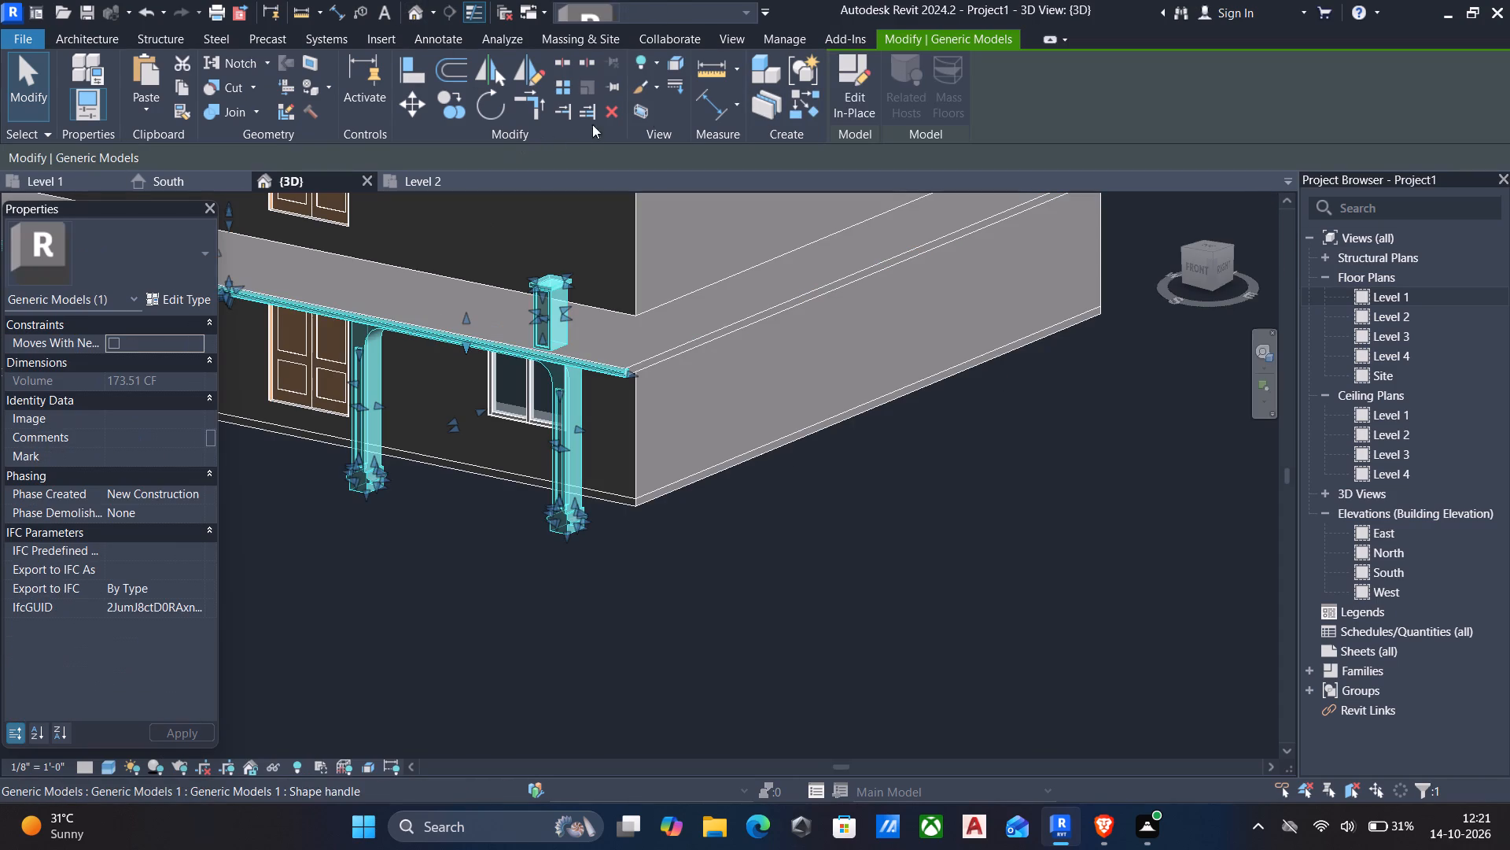
{"action": "left_click", "coordinate": [842, 94]}
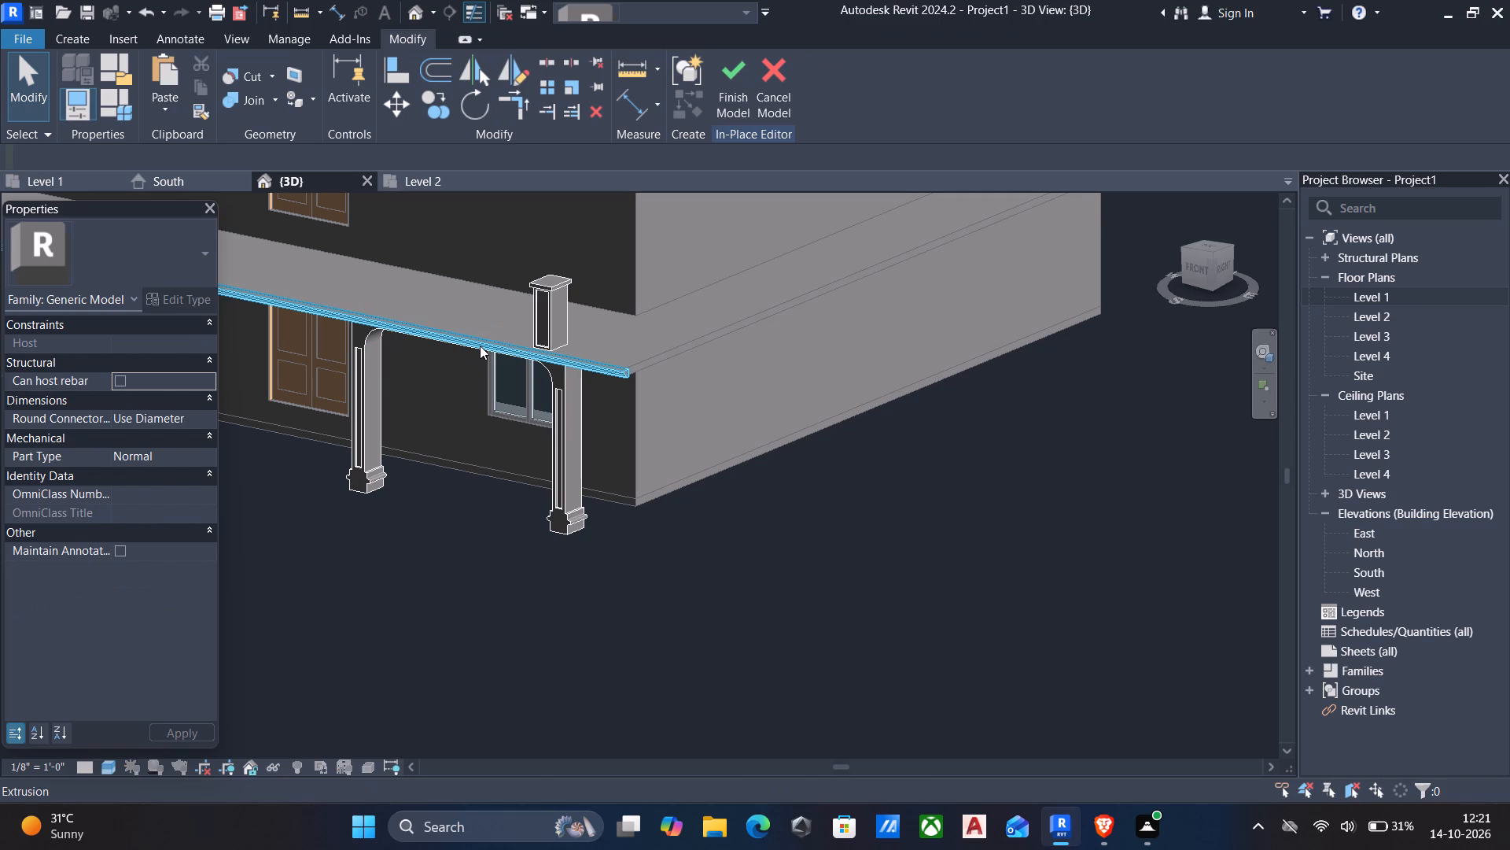
Copy the front cornice extrusion with Constrain off, in the Level 2 plan, to the open space east of the building, about 69' 6" away.
{"action": "left_click", "coordinate": [480, 346]}
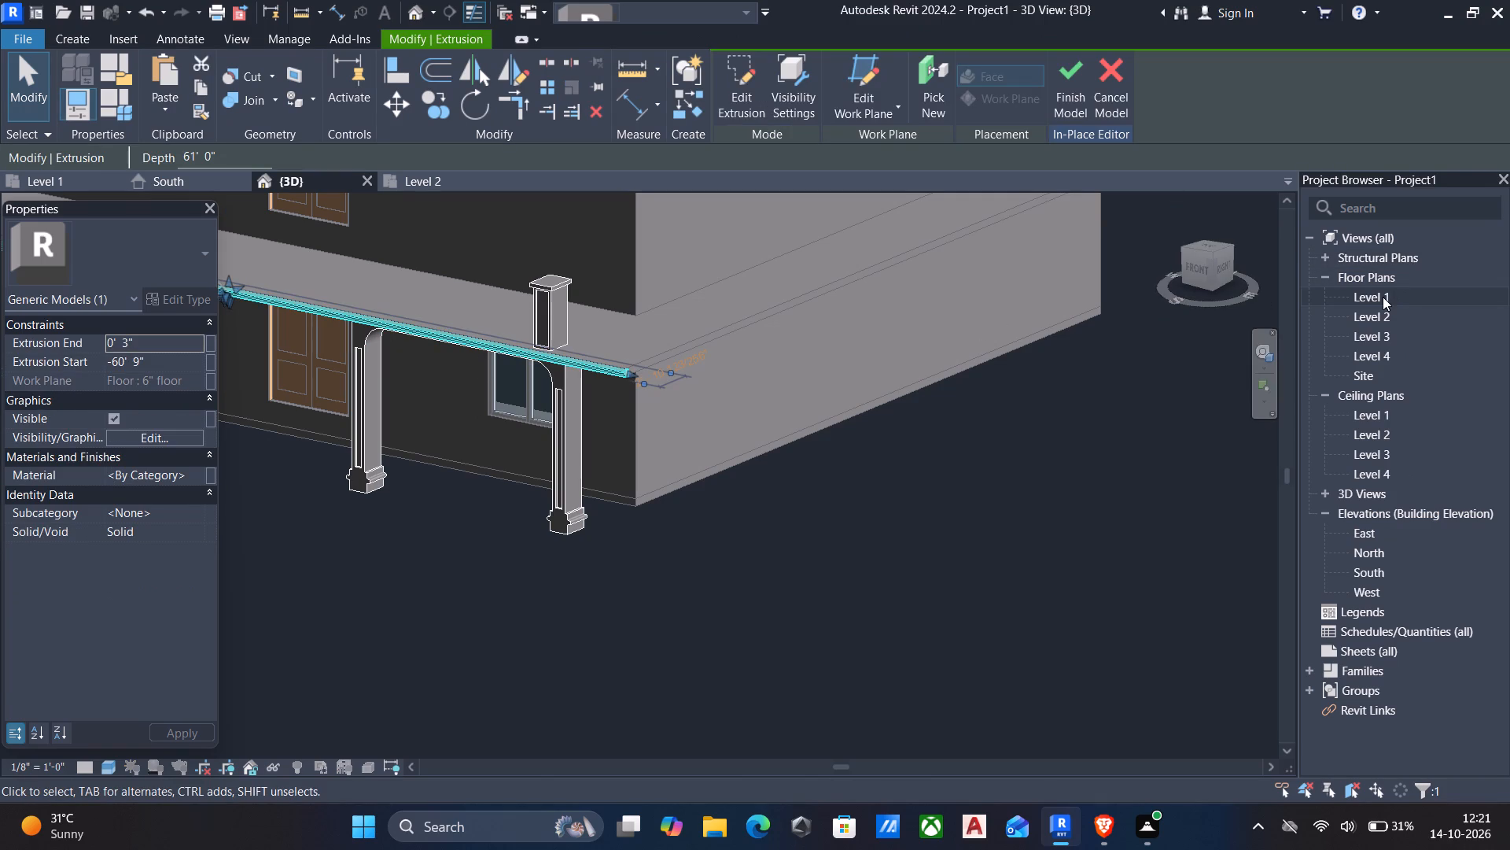
{"action": "double_click", "coordinate": [1383, 297]}
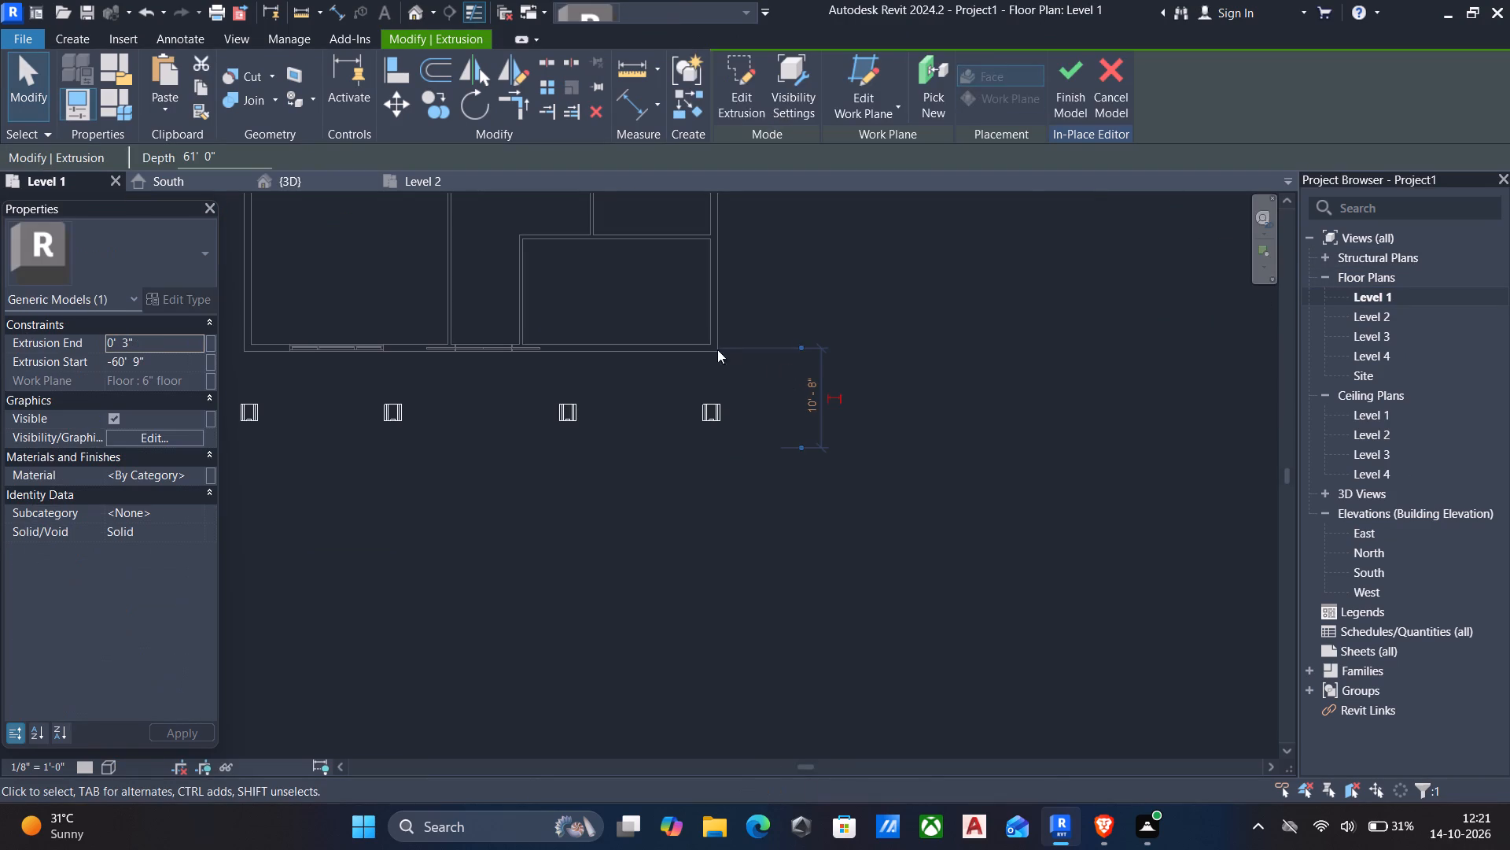
{"action": "scroll", "coordinate": [668, 355], "scroll_direction": "down", "scroll_amount": 4}
{"action": "middle_click_drag", "start_coordinate": [595, 481], "coordinate": [571, 512]}
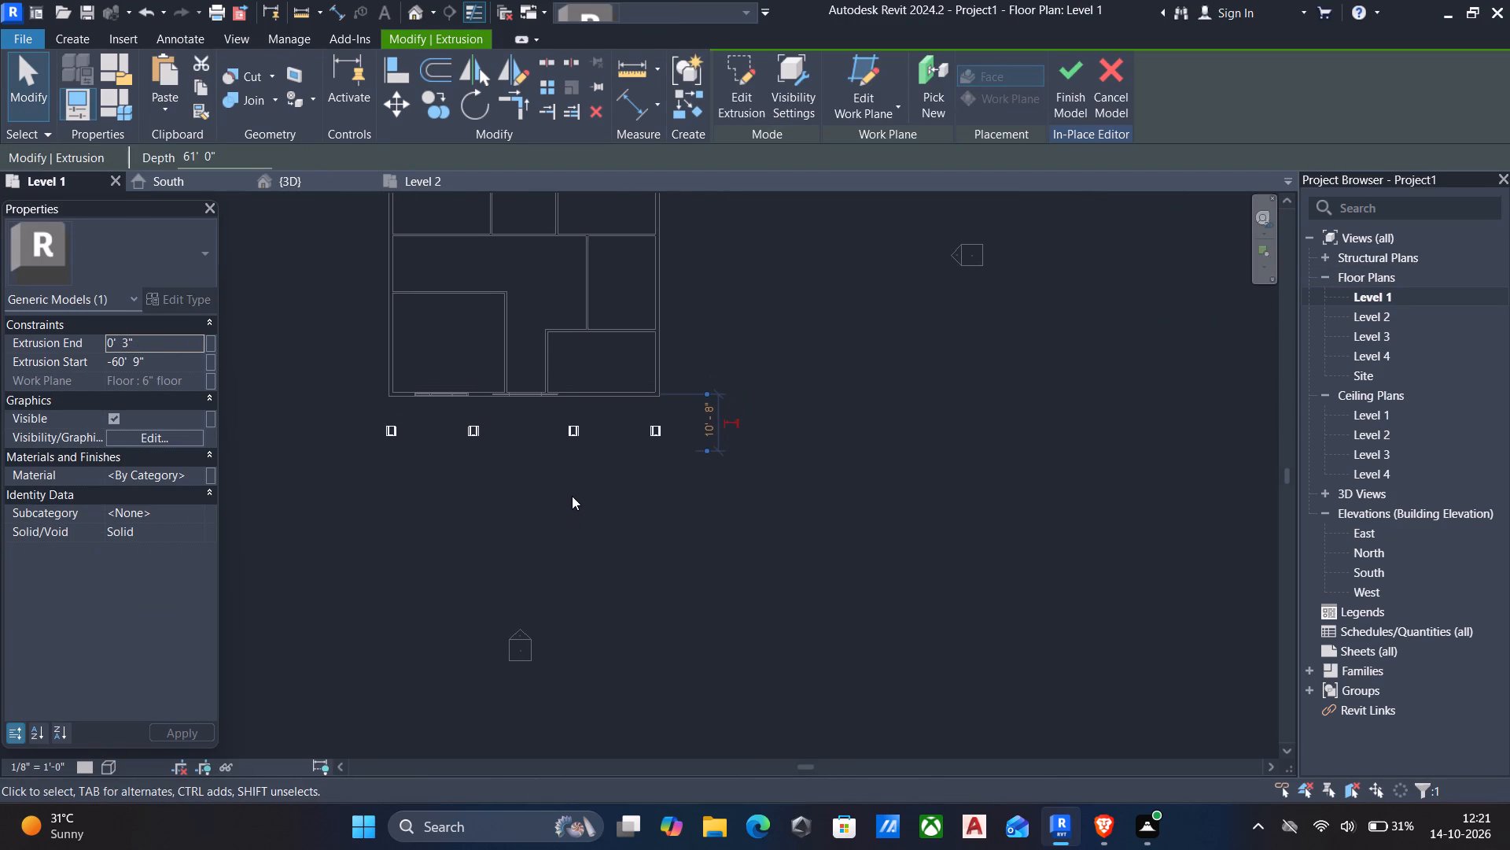
{"action": "middle_click_drag", "start_coordinate": [554, 484], "coordinate": [552, 511]}
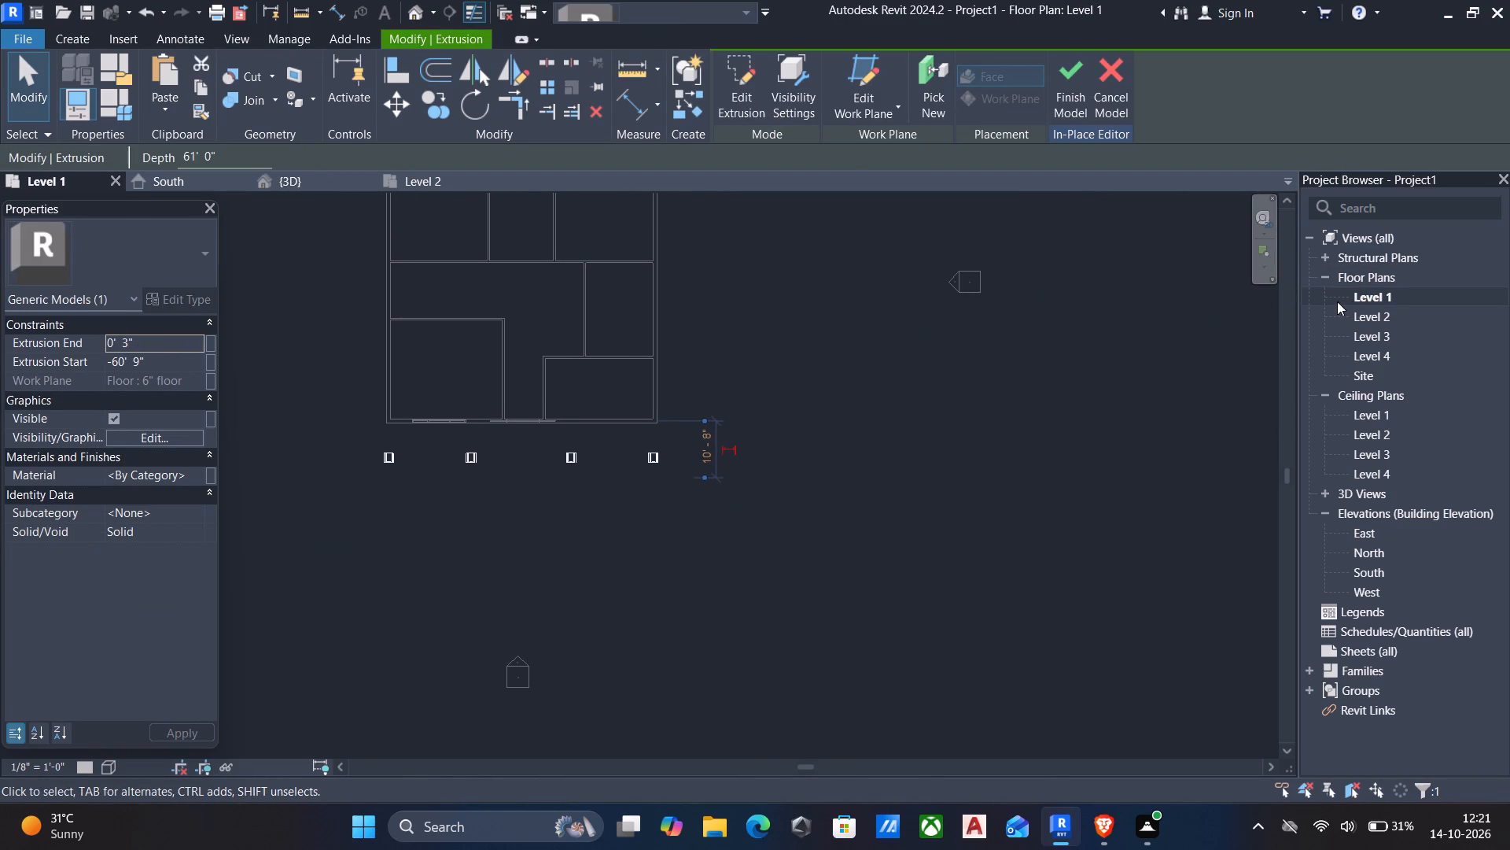
{"action": "double_click", "coordinate": [1383, 312]}
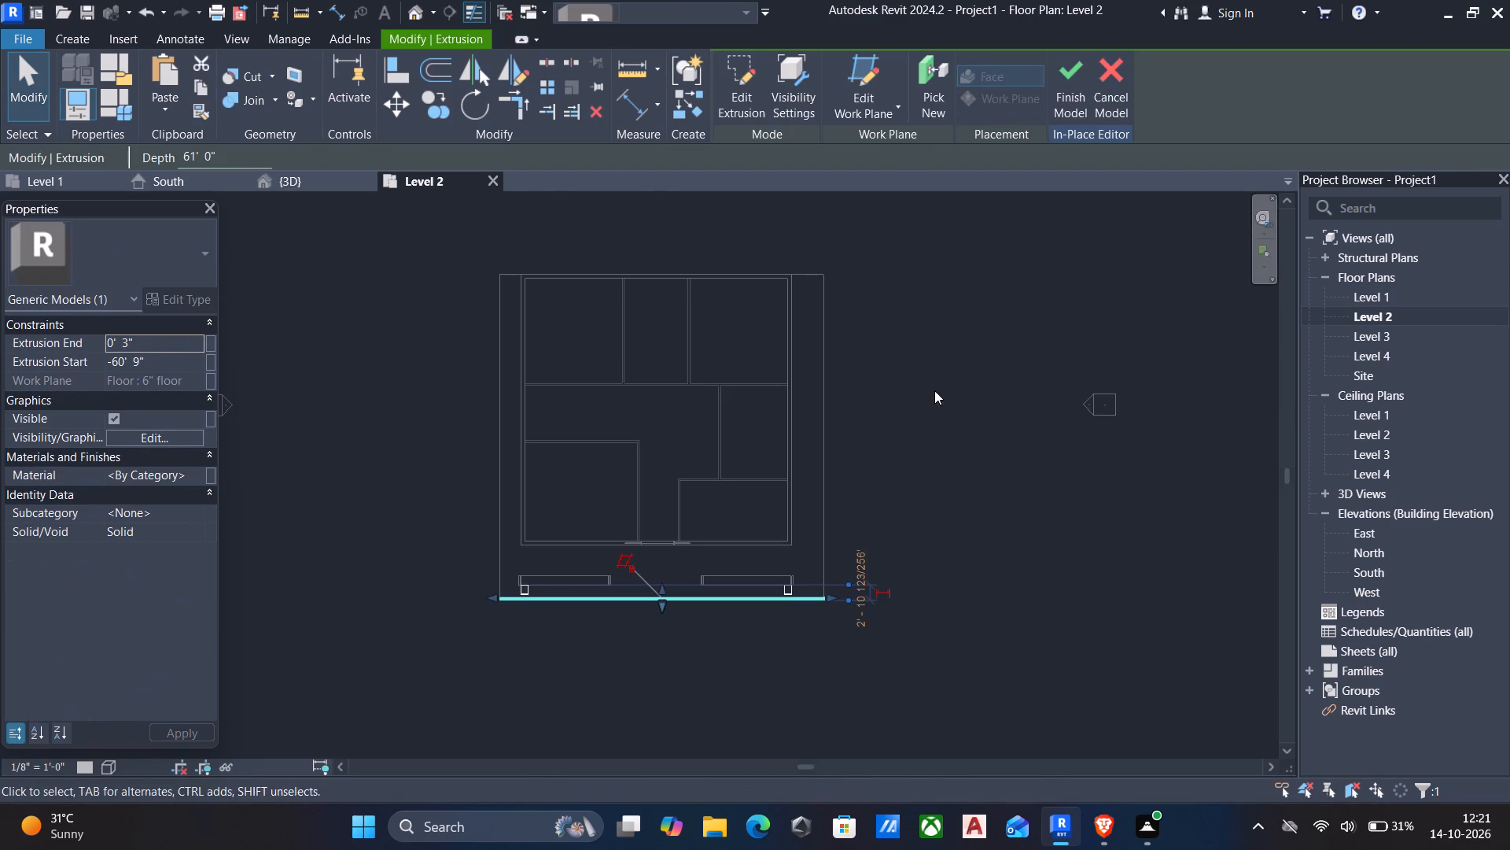
{"action": "middle_click_drag", "start_coordinate": [933, 386], "coordinate": [845, 306]}
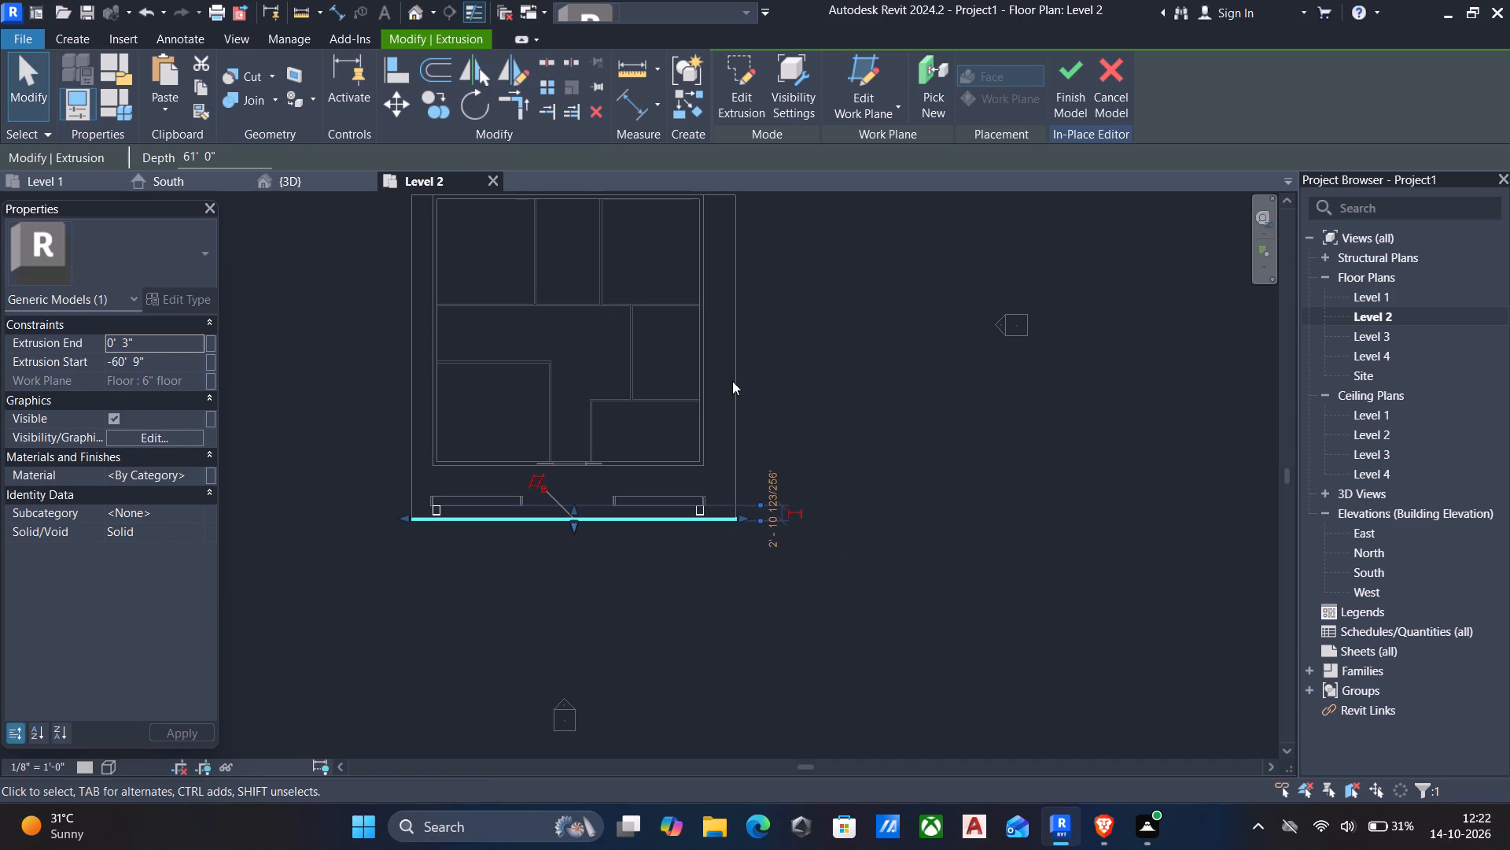
{"action": "type", "text": "co"}
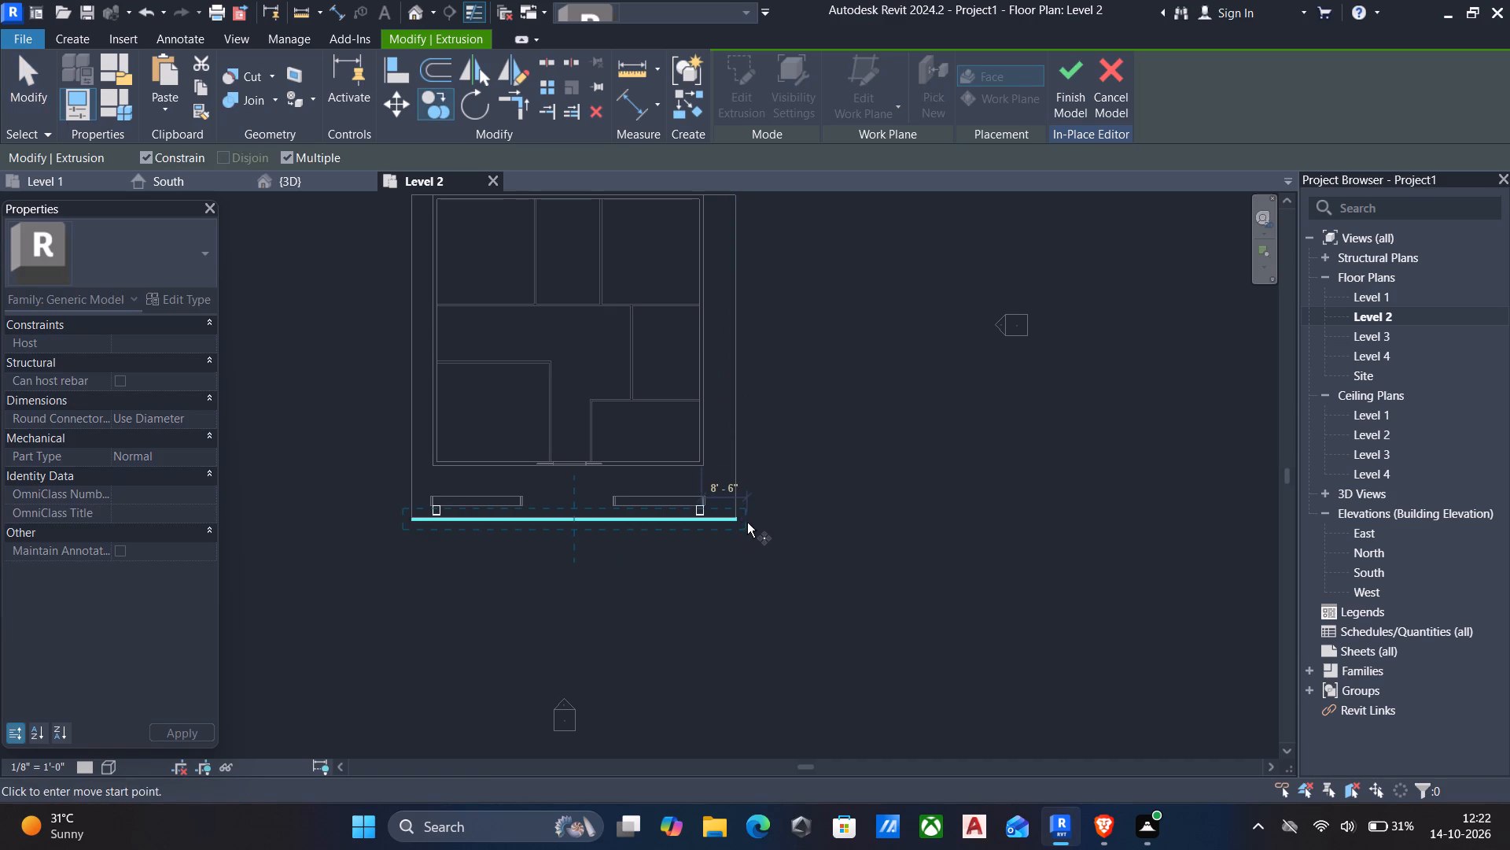
{"action": "left_click", "coordinate": [732, 512]}
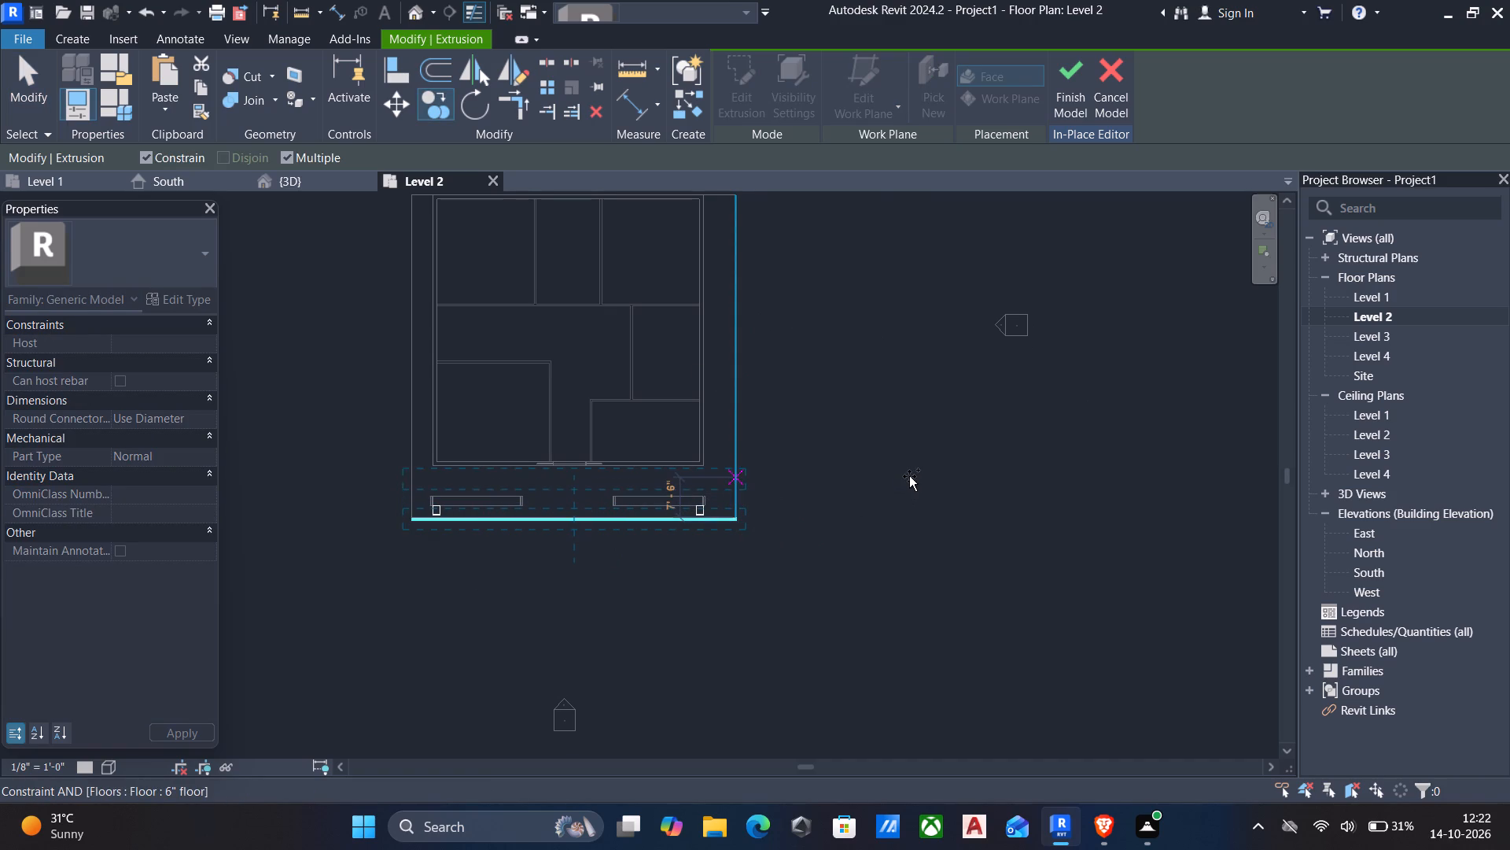
{"action": "left_click", "coordinate": [143, 153]}
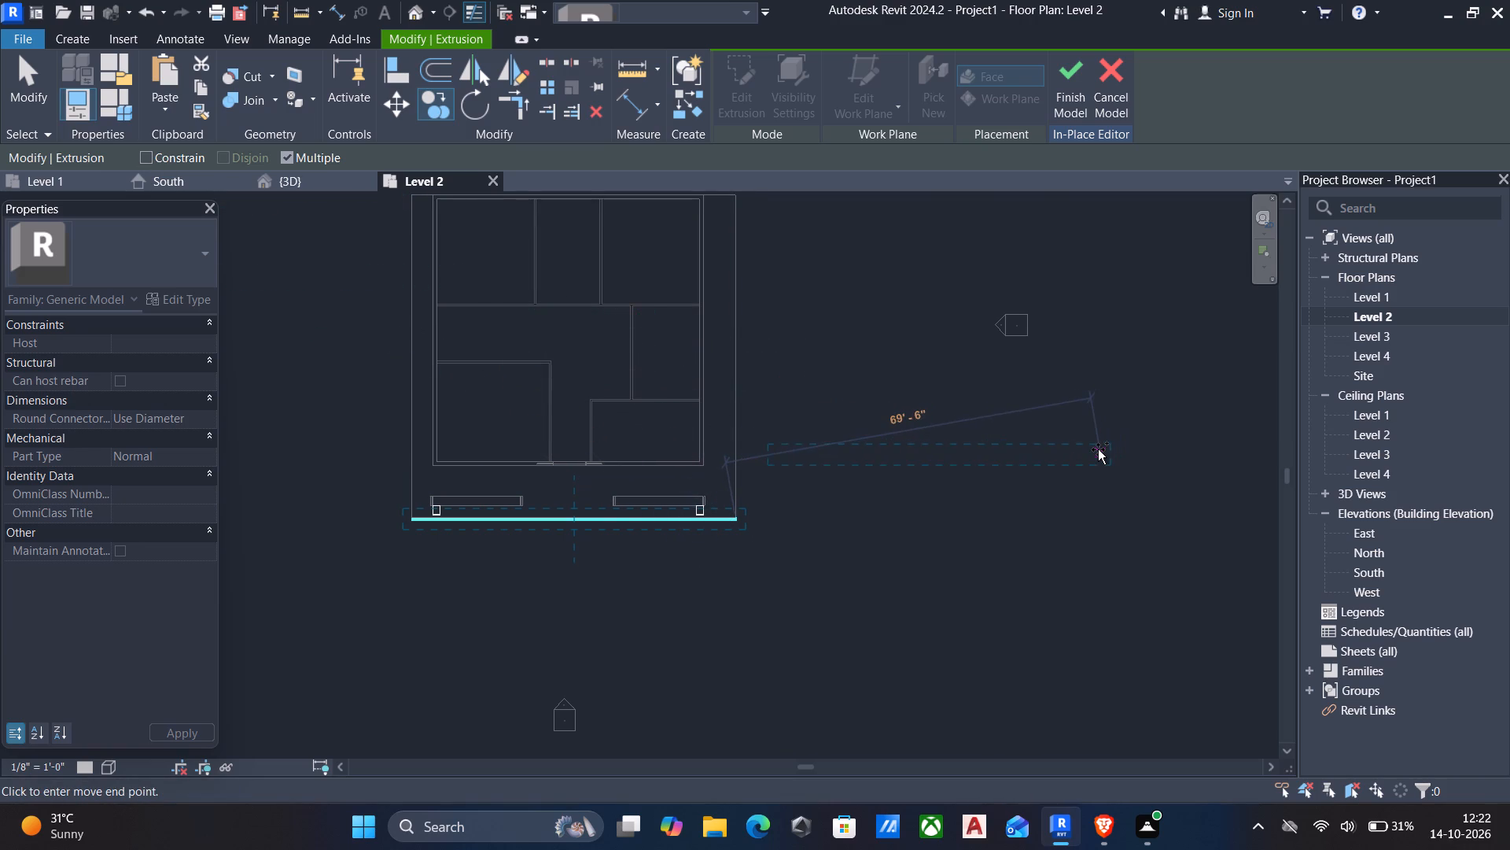
{"action": "left_click", "coordinate": [1096, 448]}
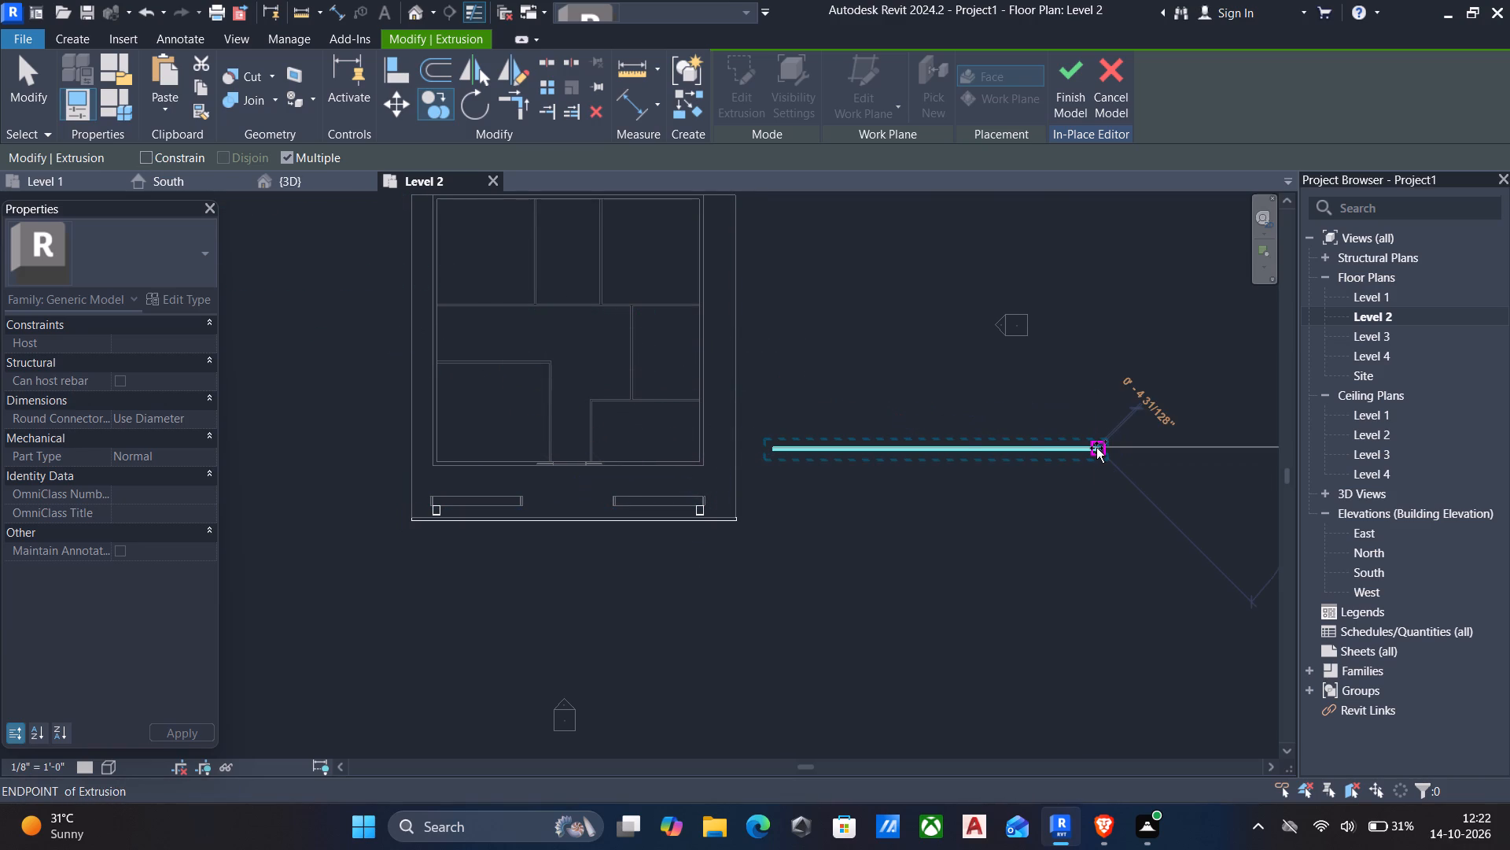
{"action": "key", "text": "Escape"}
{"action": "key", "text": "Escape"}
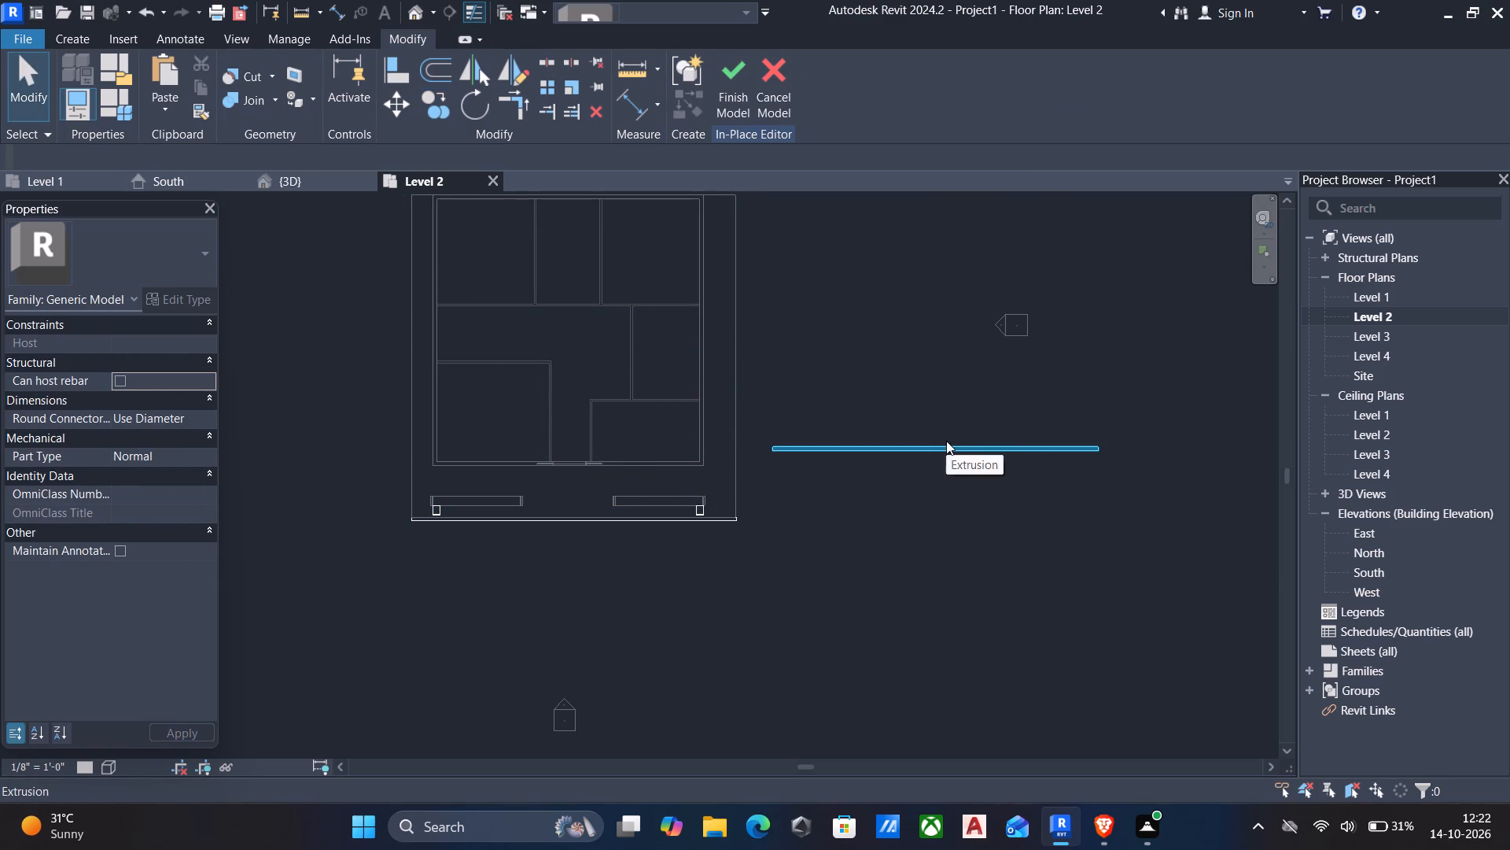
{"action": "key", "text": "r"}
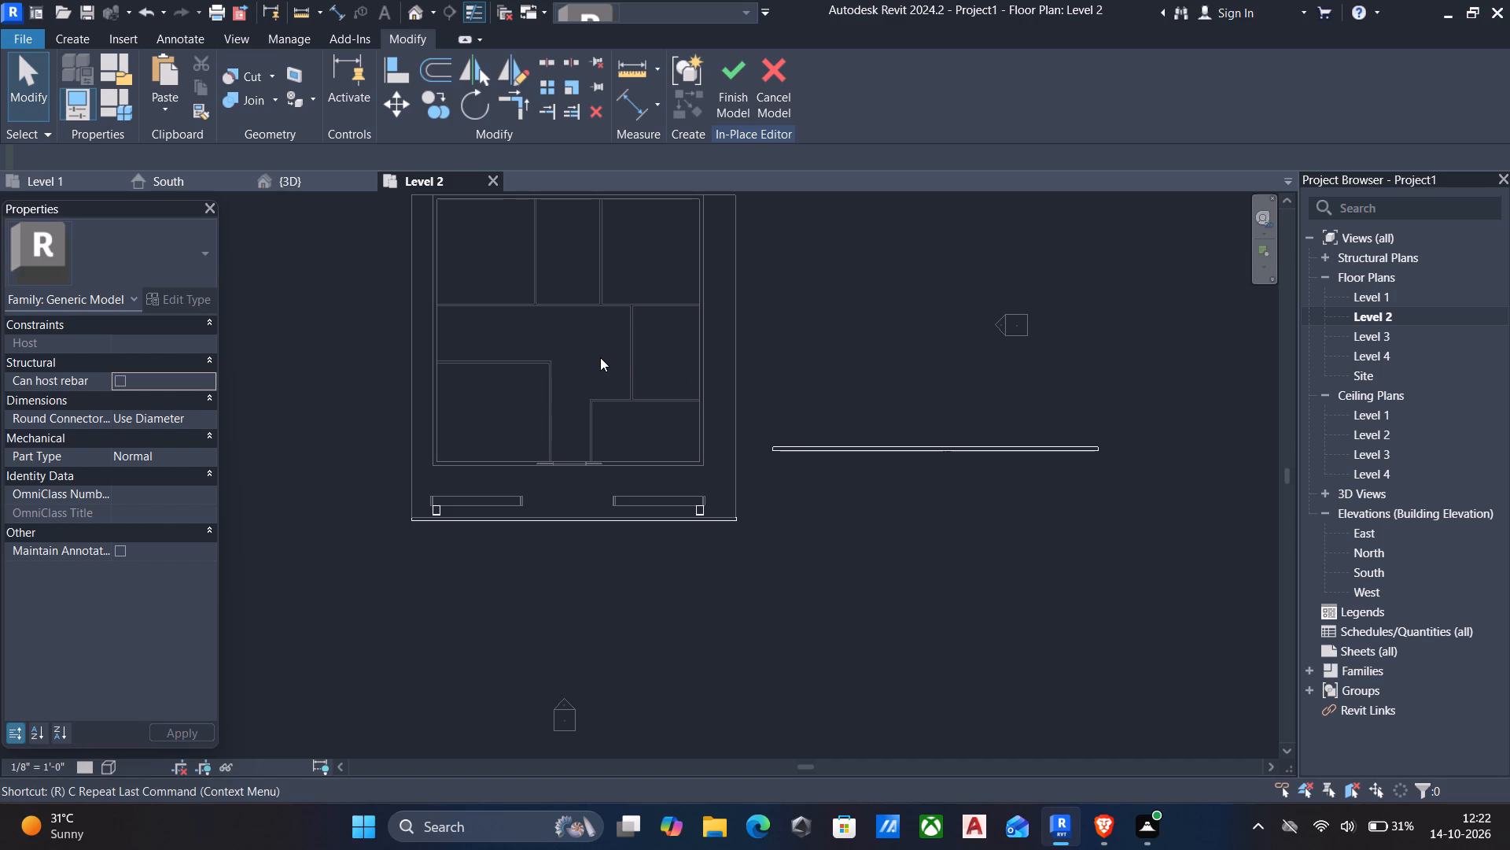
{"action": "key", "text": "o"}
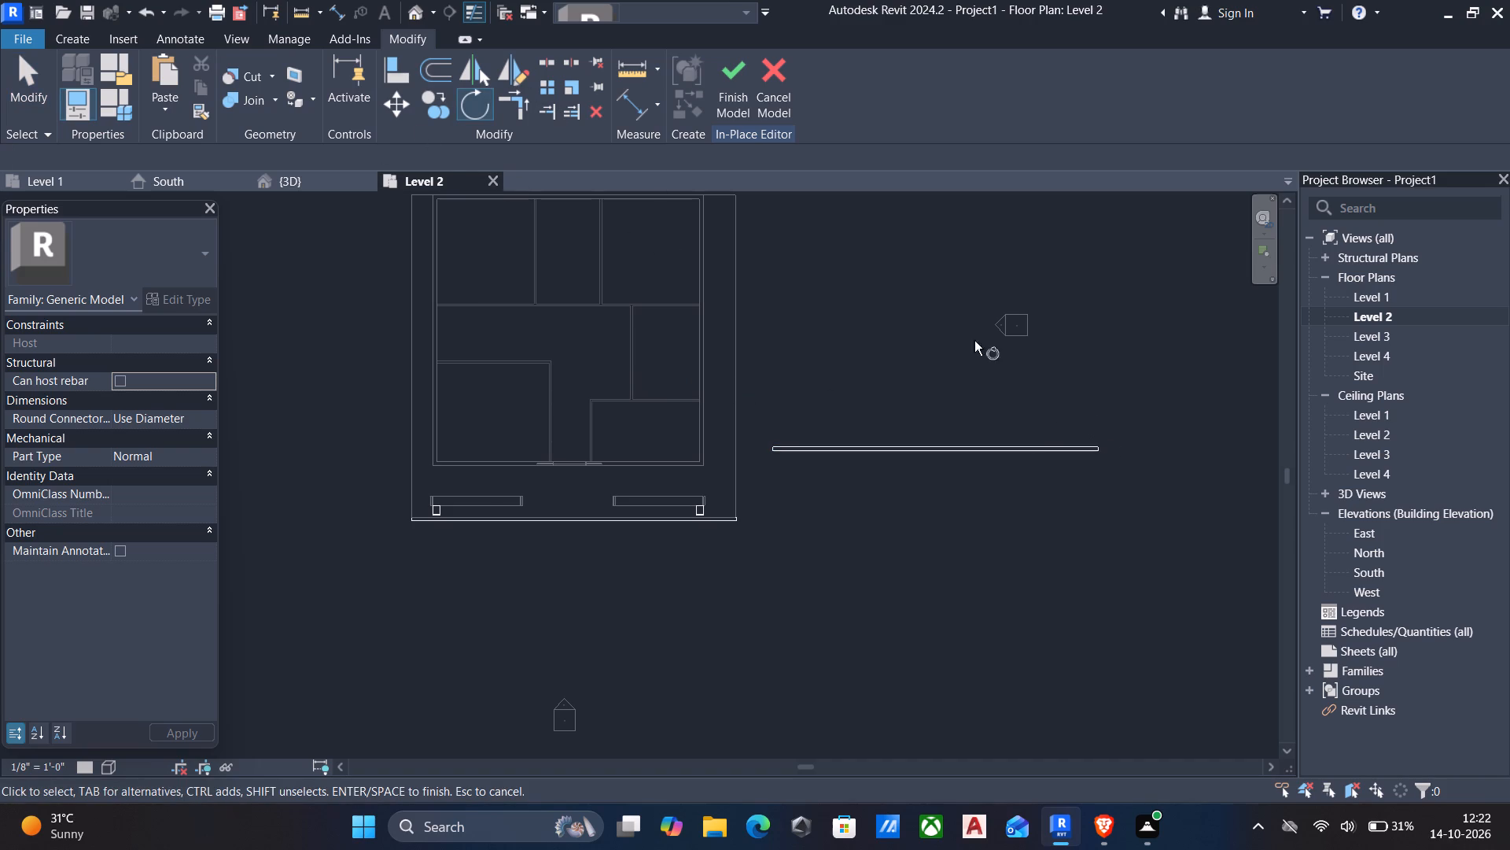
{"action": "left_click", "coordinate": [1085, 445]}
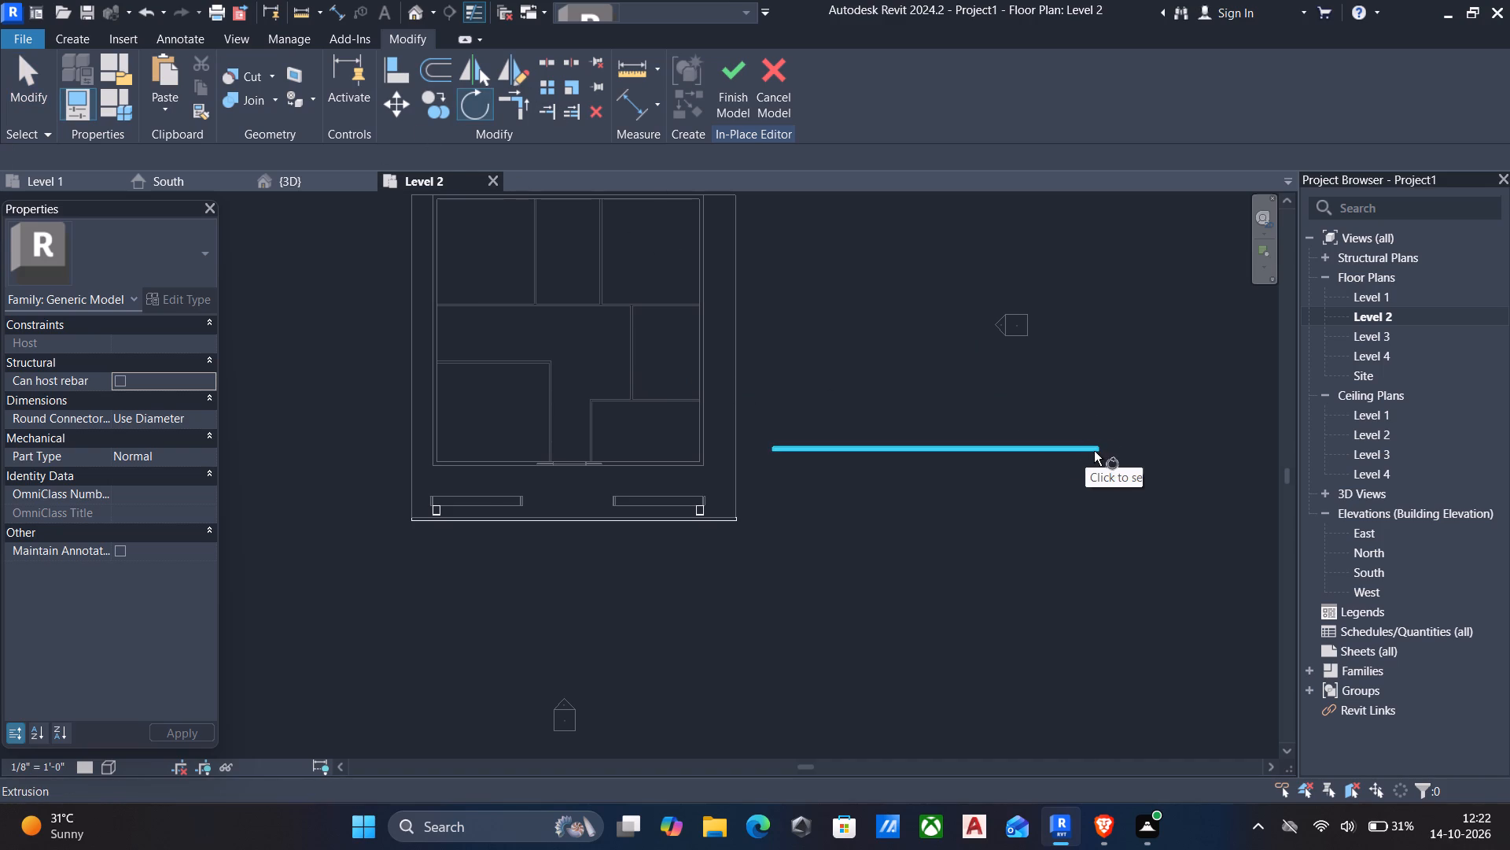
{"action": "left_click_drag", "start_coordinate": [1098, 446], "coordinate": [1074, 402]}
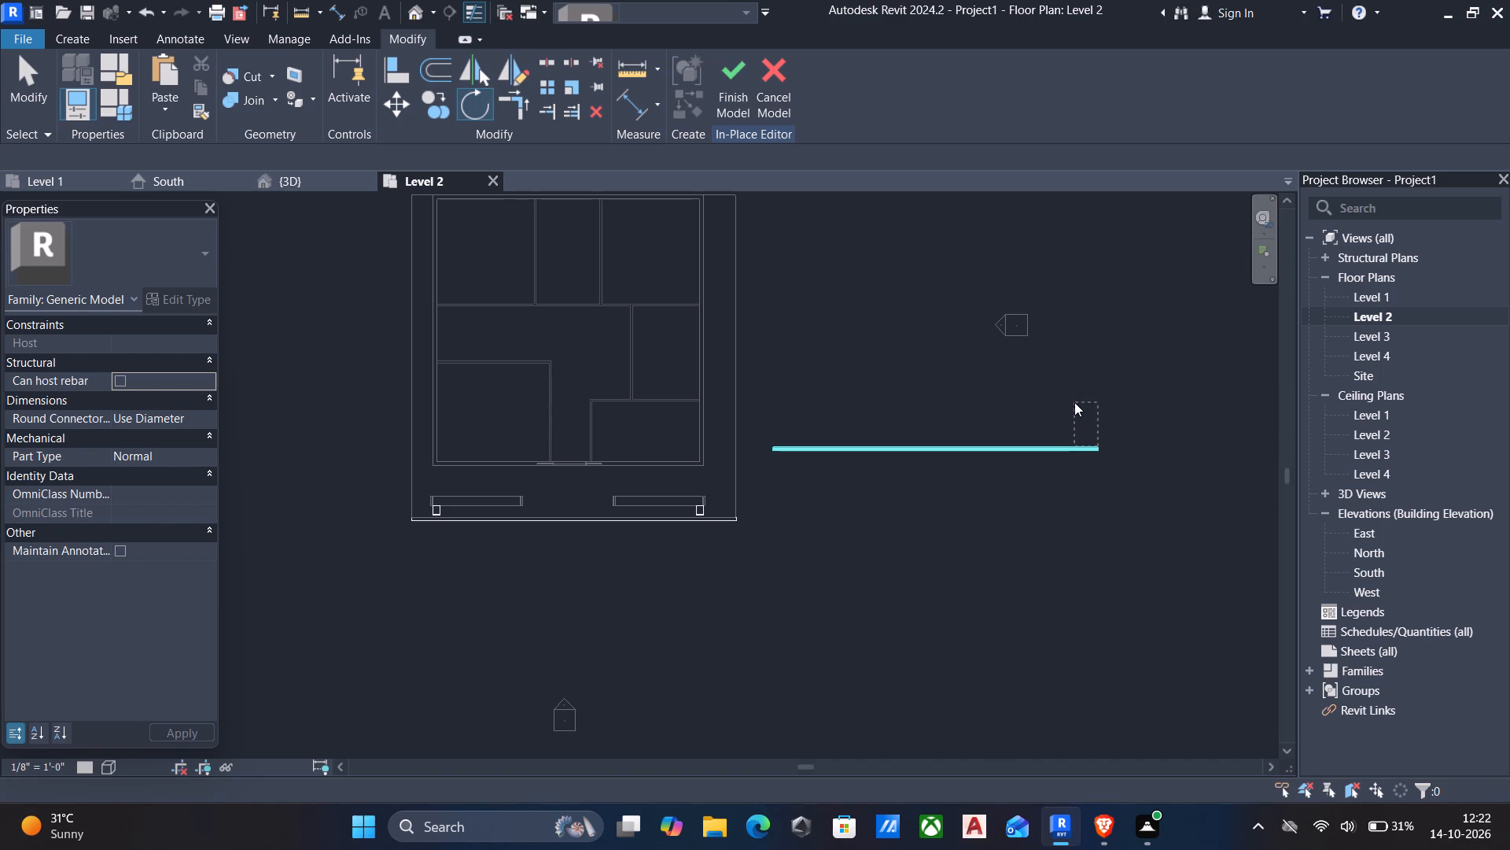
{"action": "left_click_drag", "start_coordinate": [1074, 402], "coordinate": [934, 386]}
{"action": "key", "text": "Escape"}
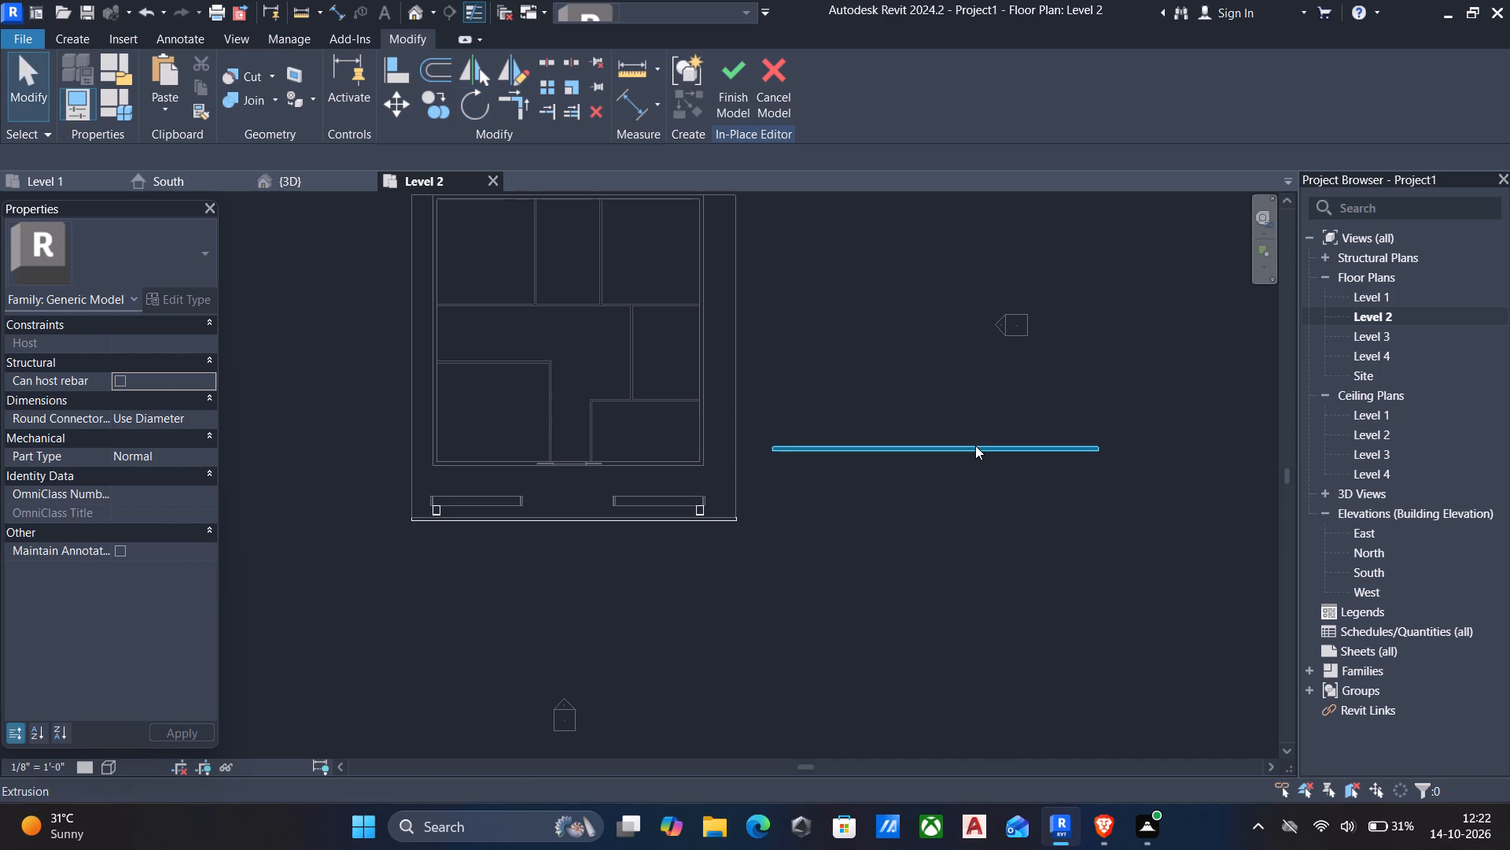
Rotate the copied cornice extrusion 90° about its east end's upper corner so it runs north–south.
{"action": "left_click", "coordinate": [974, 445]}
{"action": "left_click", "coordinate": [460, 101]}
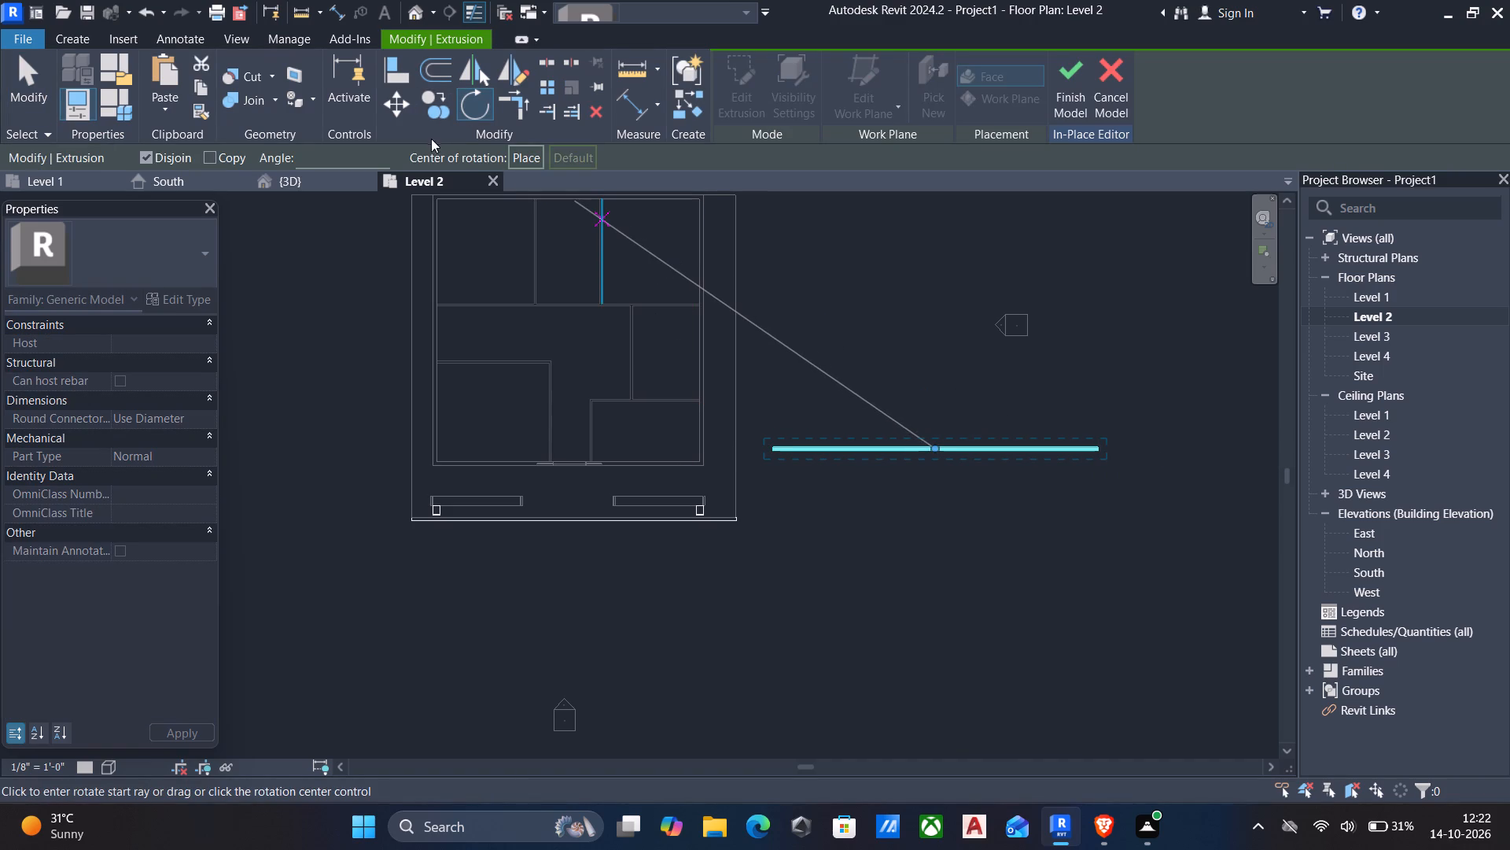
{"action": "left_click", "coordinate": [510, 155]}
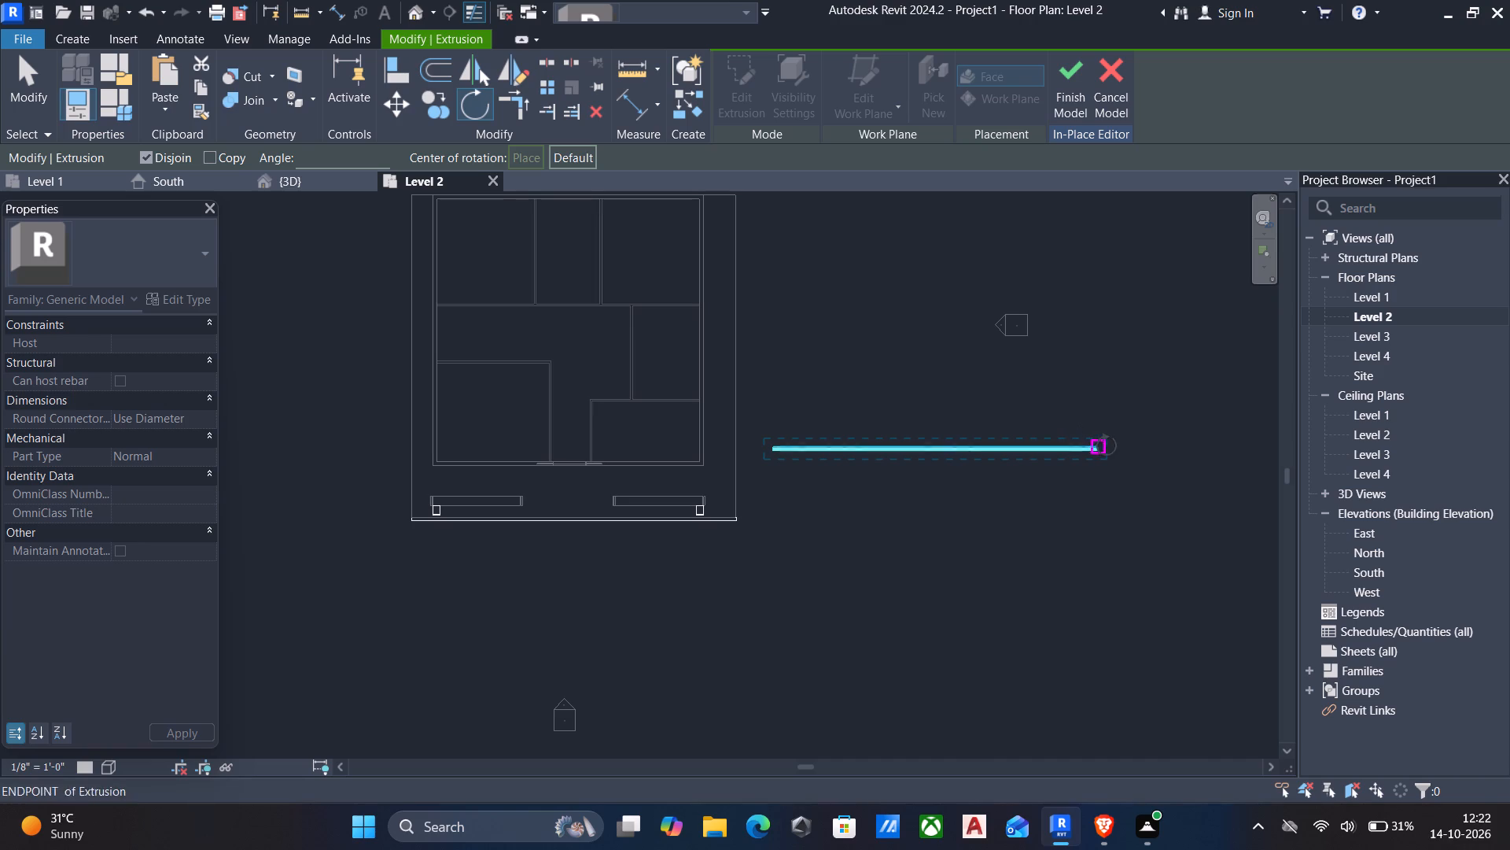
{"action": "scroll", "coordinate": [1111, 451], "scroll_direction": "up", "scroll_amount": 6}
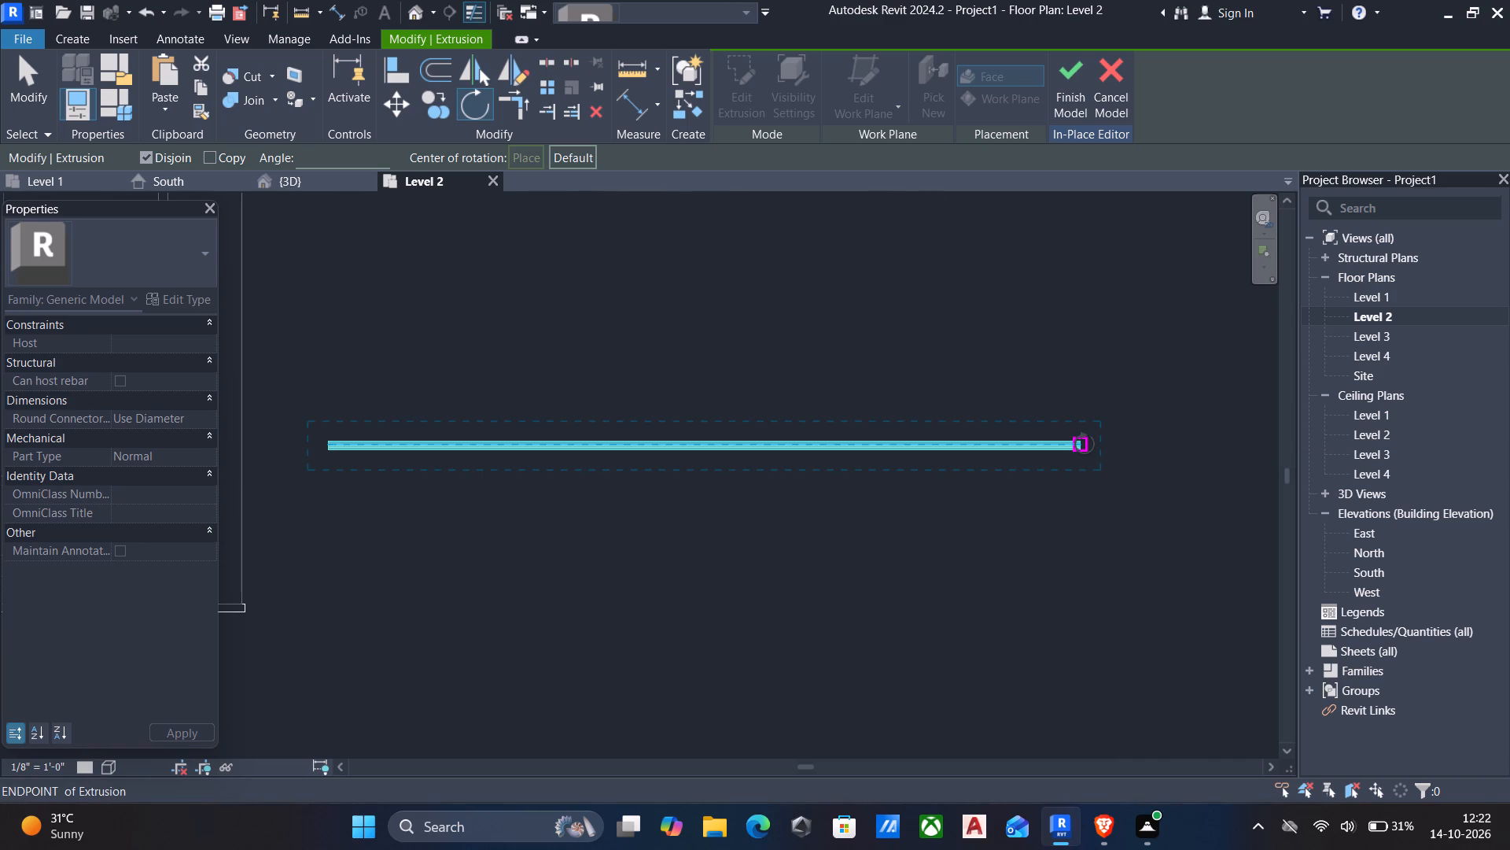
{"action": "scroll", "coordinate": [1085, 442], "scroll_direction": "up", "scroll_amount": 5}
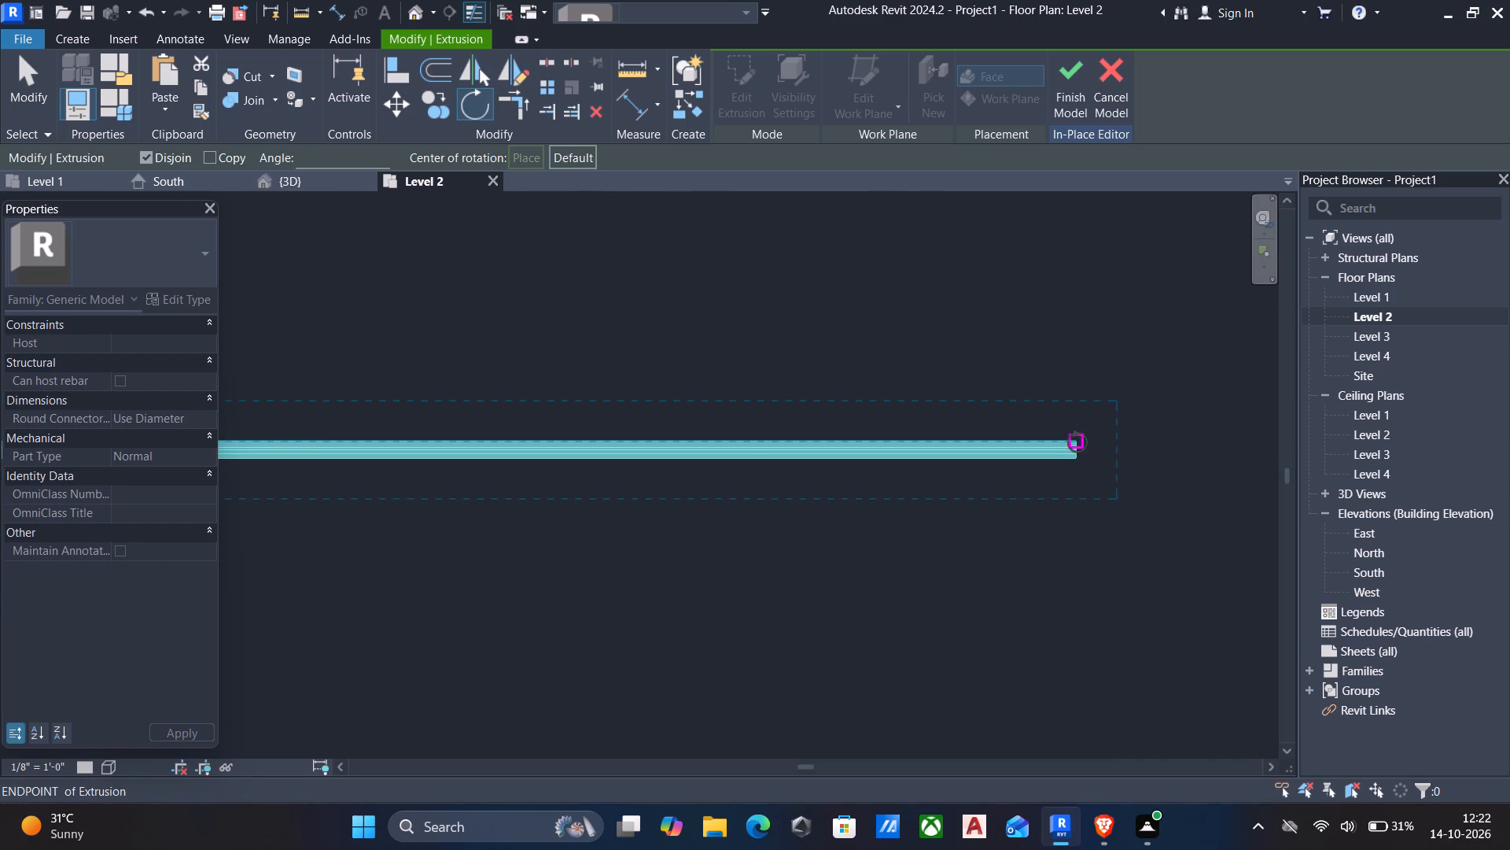
{"action": "left_click", "coordinate": [1080, 441]}
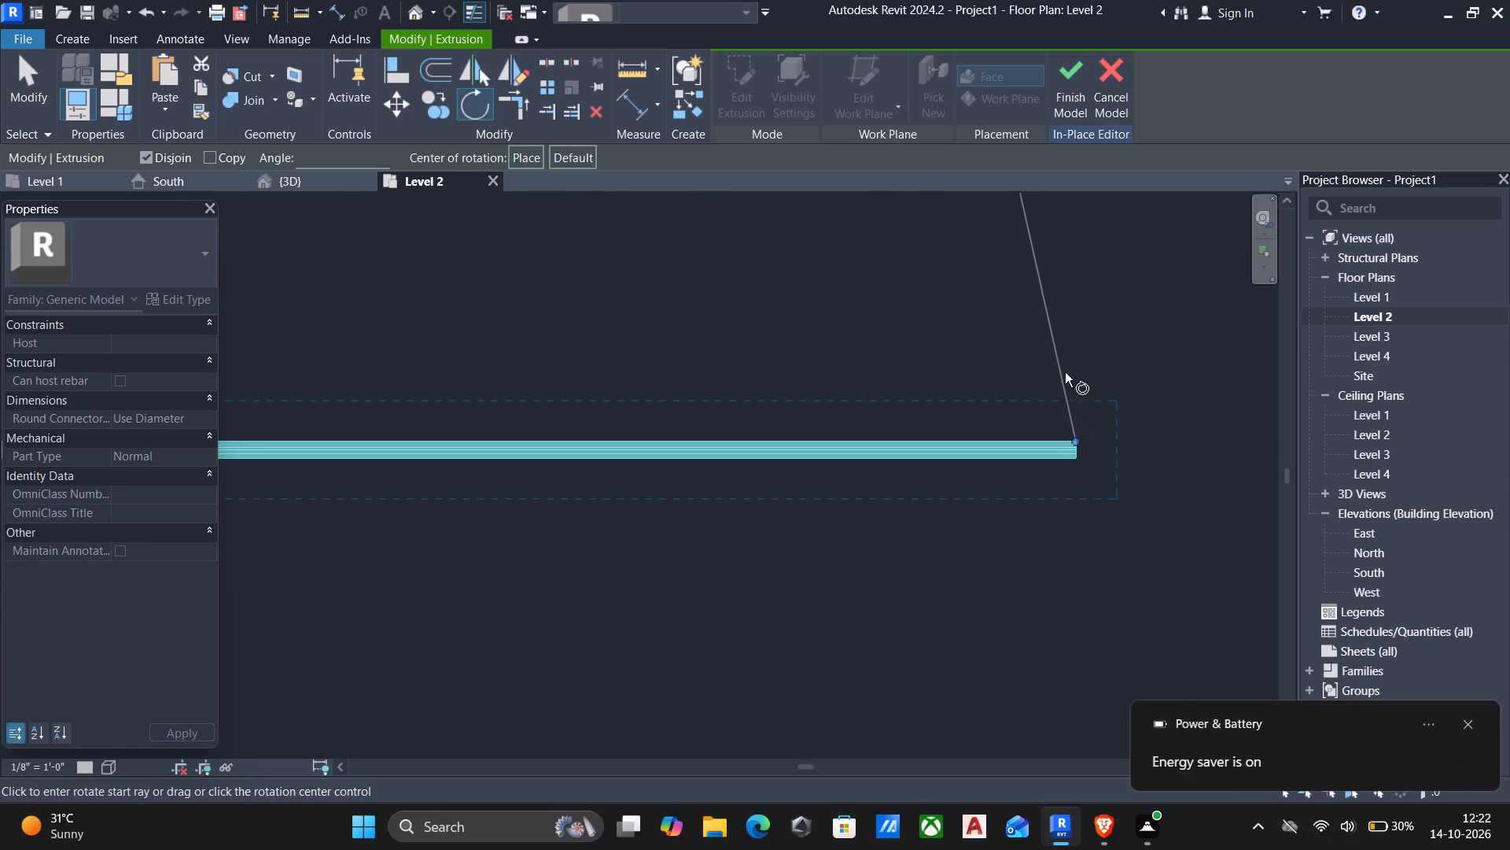
{"action": "left_click", "coordinate": [1076, 362]}
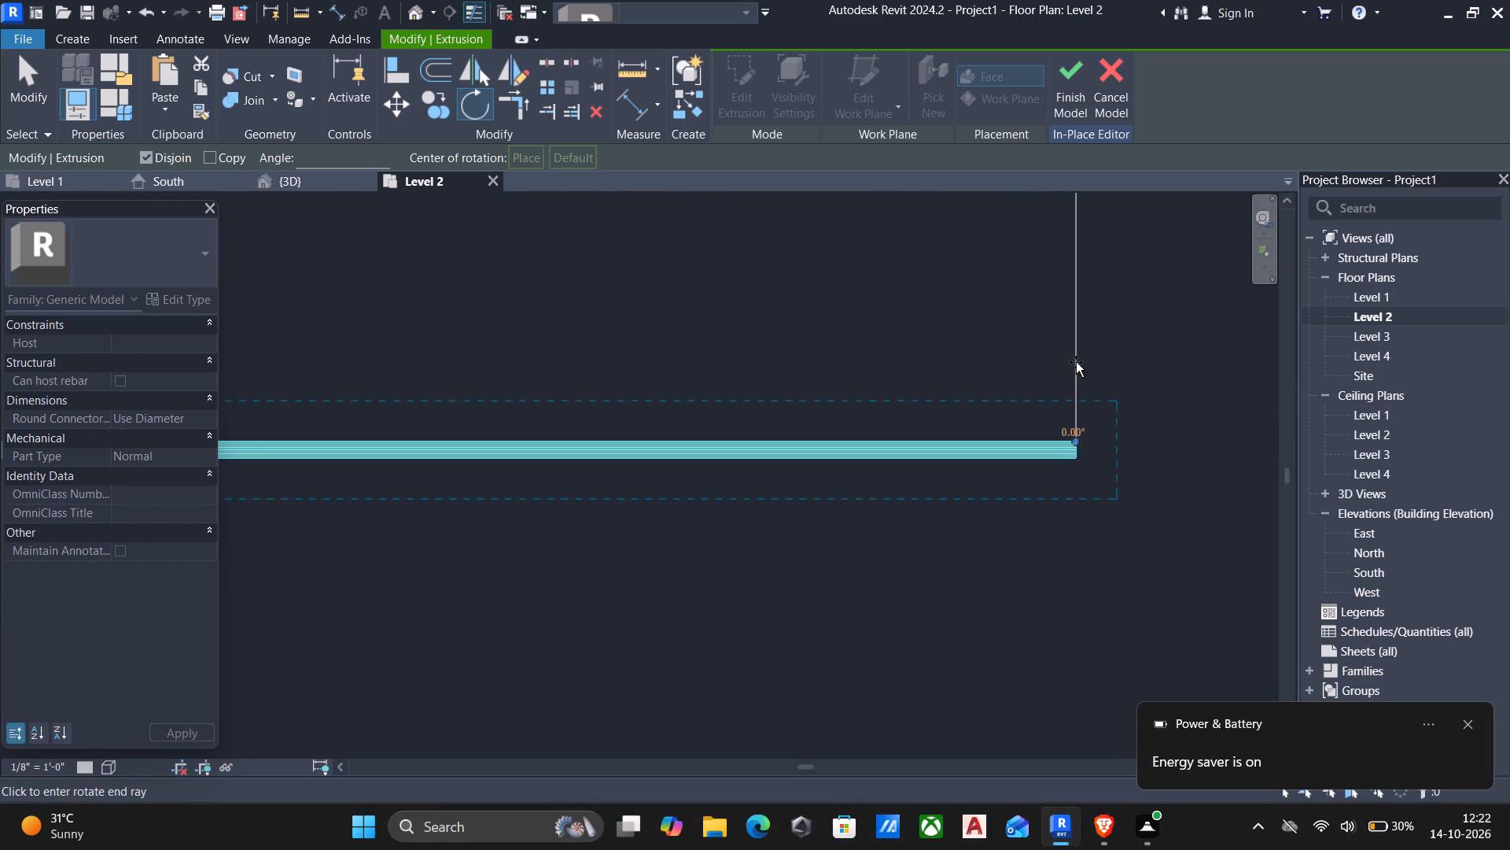
{"action": "scroll", "coordinate": [1018, 368], "scroll_direction": "down", "scroll_amount": 4}
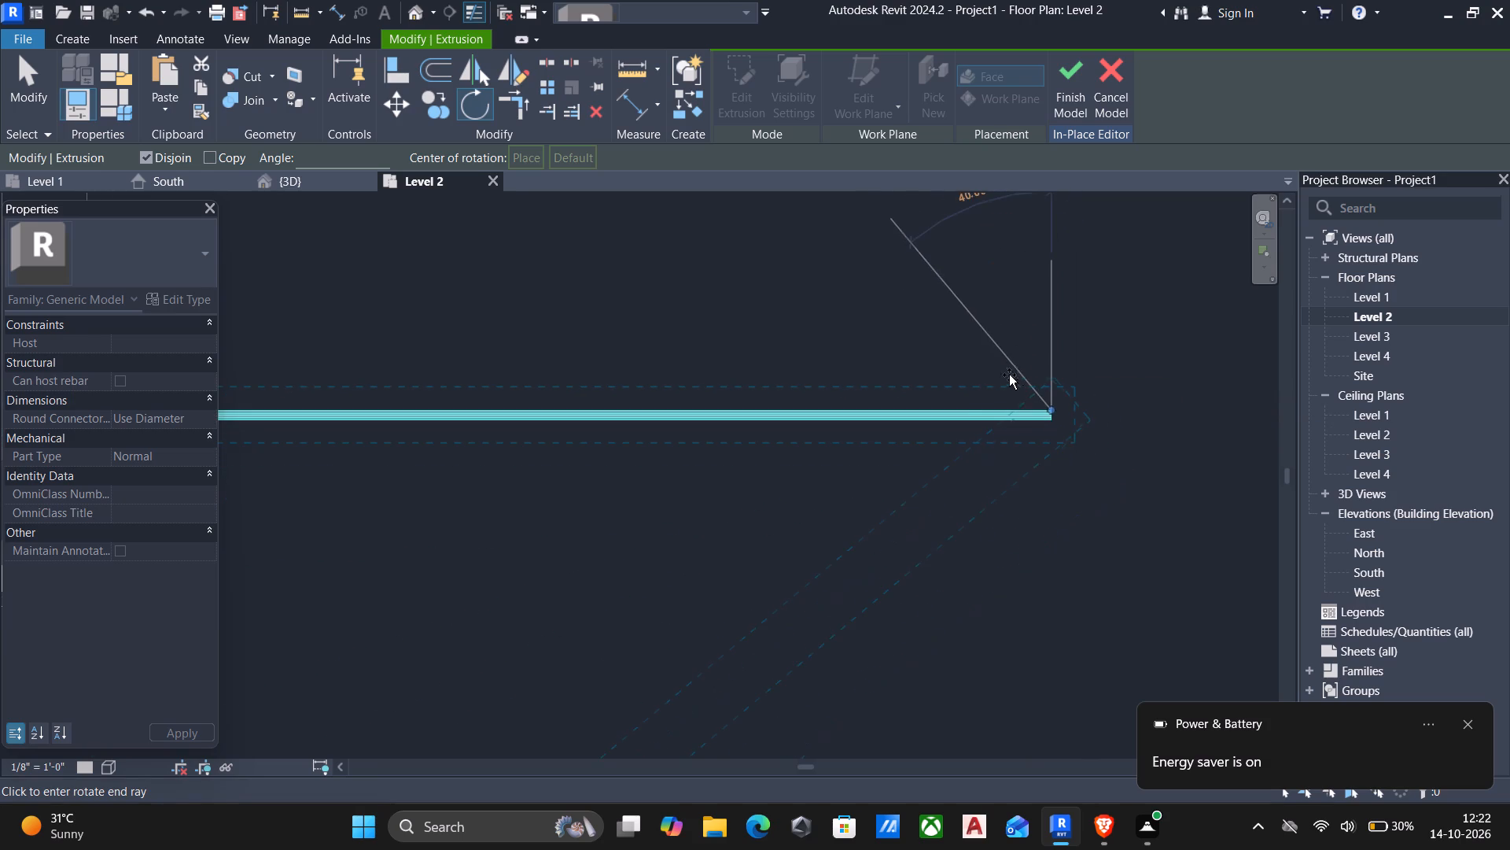
{"action": "left_click", "coordinate": [959, 406]}
{"action": "scroll", "coordinate": [959, 406], "scroll_direction": "down", "scroll_amount": 6}
{"action": "middle_click_drag", "start_coordinate": [963, 409], "coordinate": [853, 358]}
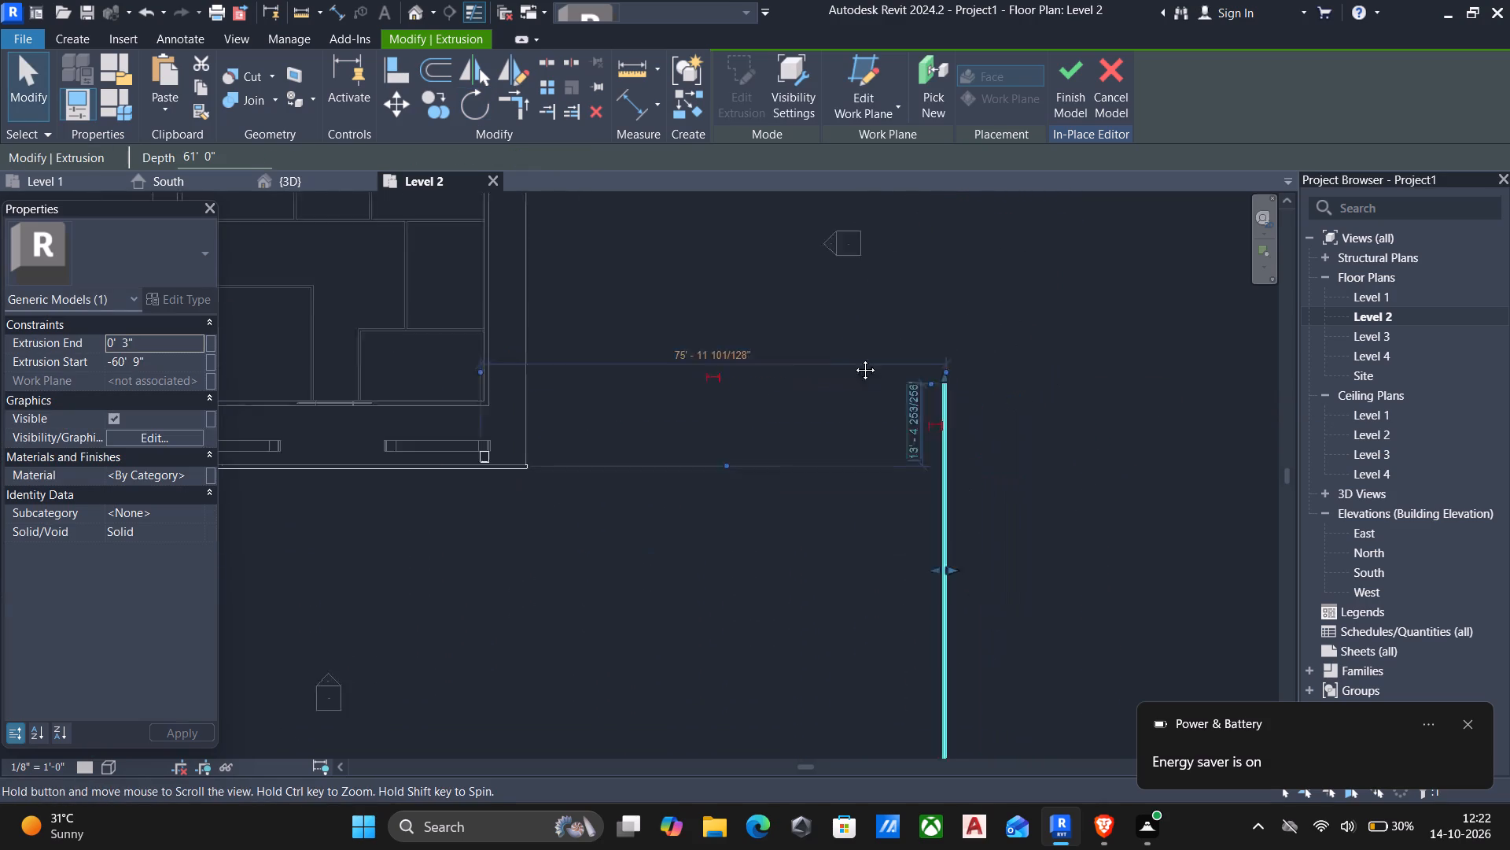
{"action": "middle_click_drag", "start_coordinate": [853, 358], "coordinate": [662, 302]}
{"action": "key", "text": "Escape"}
Move the rotated cornice extrusion by its lower inner corner to the southeast corner of the 6" floor slab.
{"action": "left_click_drag", "start_coordinate": [636, 271], "coordinate": [795, 623]}
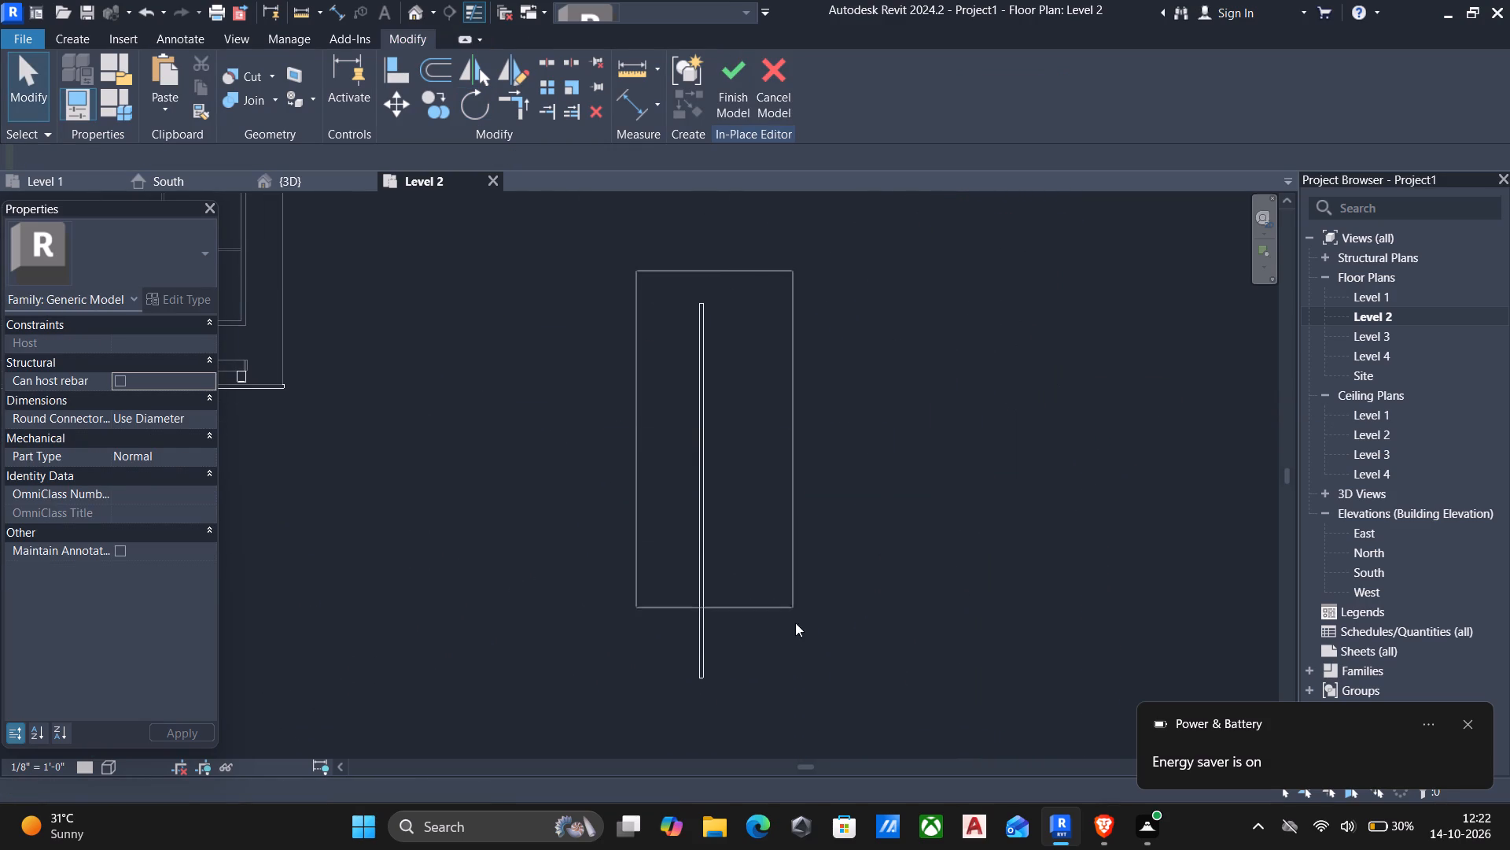
{"action": "left_click_drag", "start_coordinate": [795, 623], "coordinate": [803, 686]}
{"action": "scroll", "coordinate": [510, 550], "scroll_direction": "down", "scroll_amount": 3}
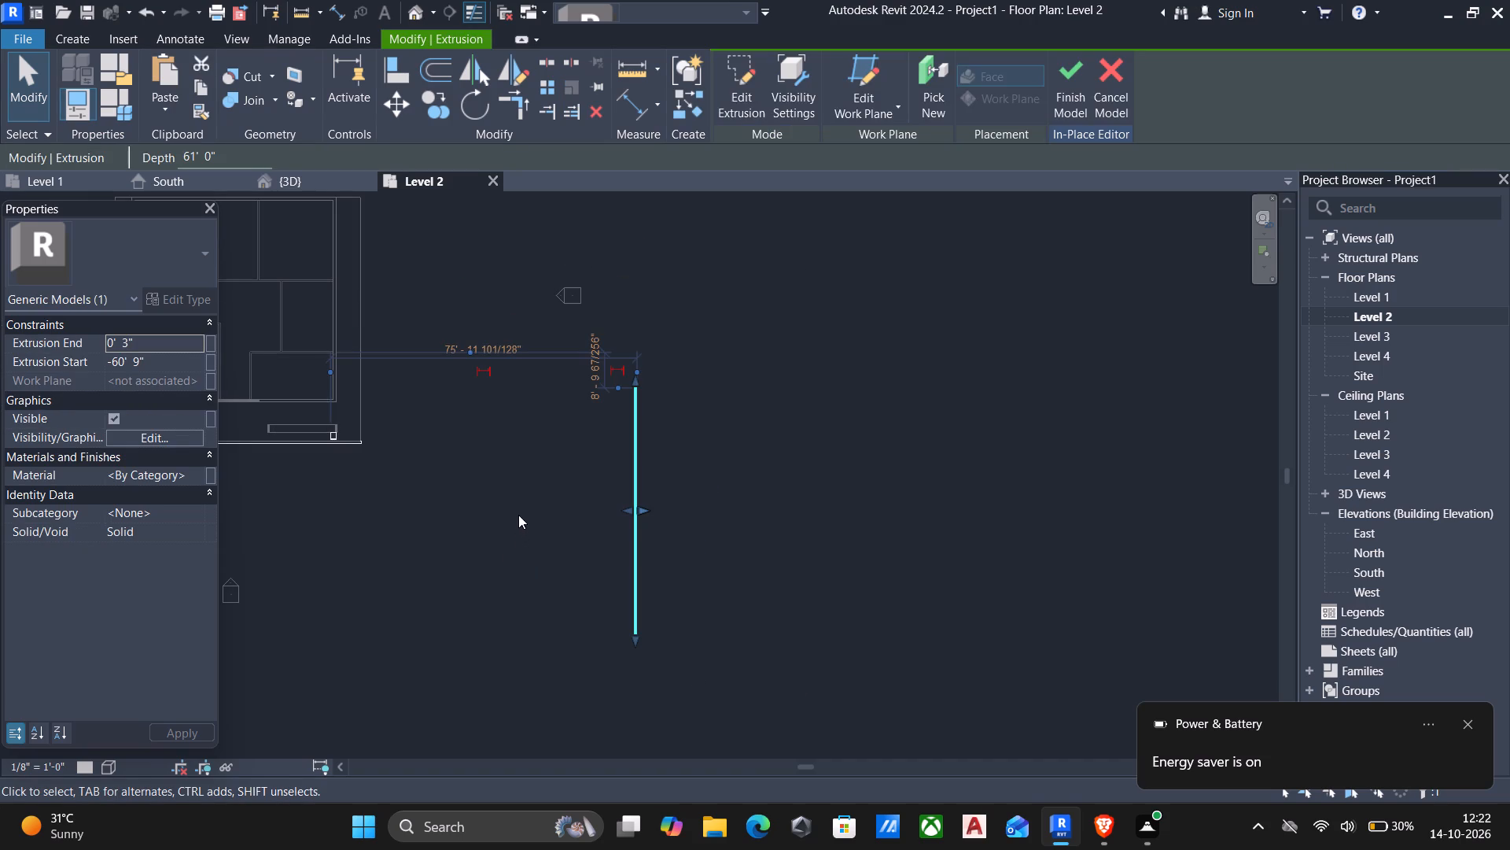
{"action": "type", "text": "mv"}
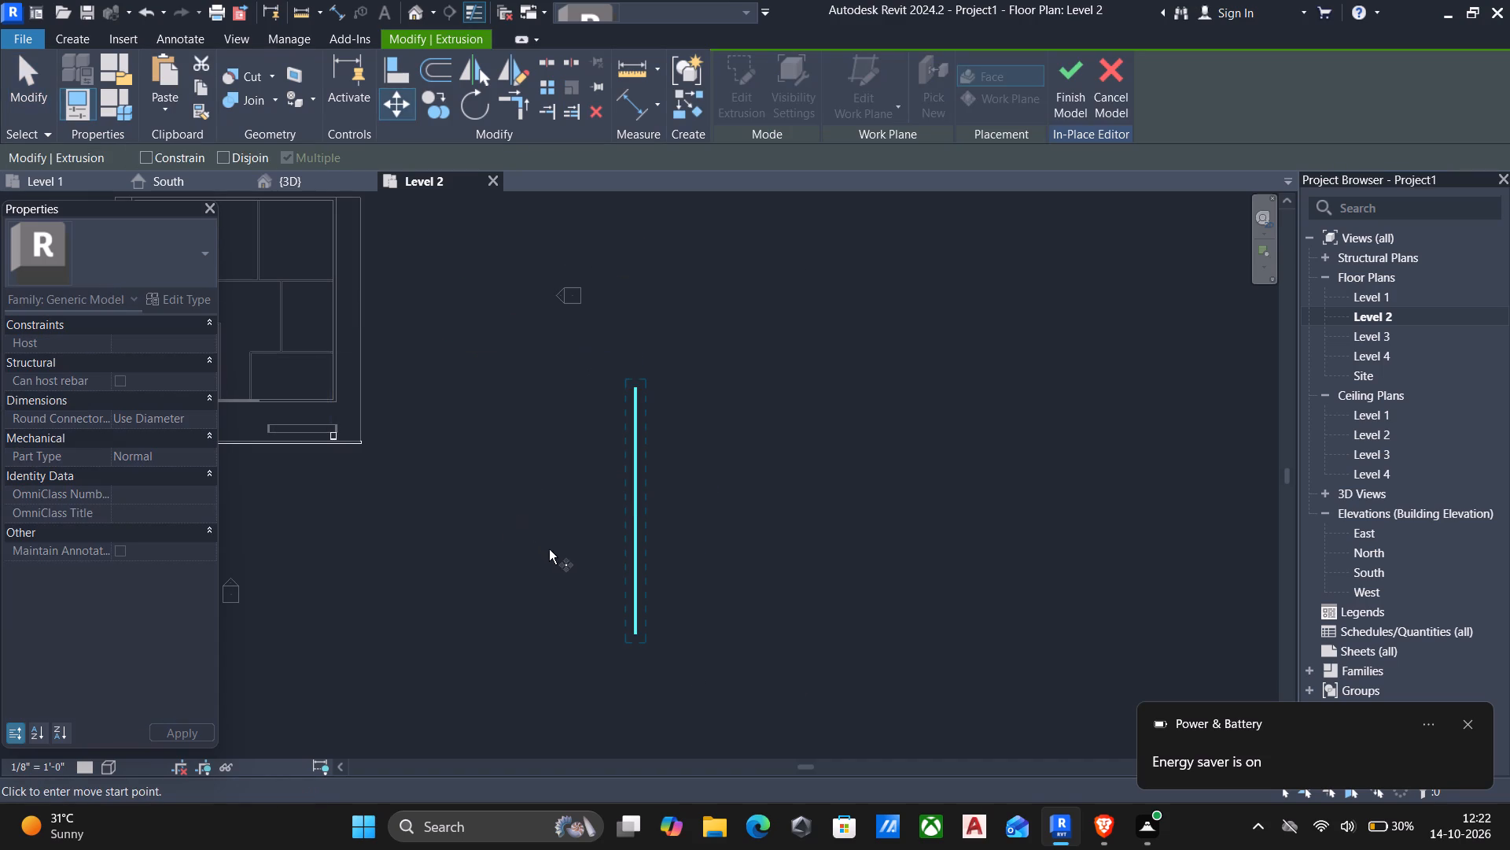
{"action": "scroll", "coordinate": [622, 637], "scroll_direction": "up", "scroll_amount": 12}
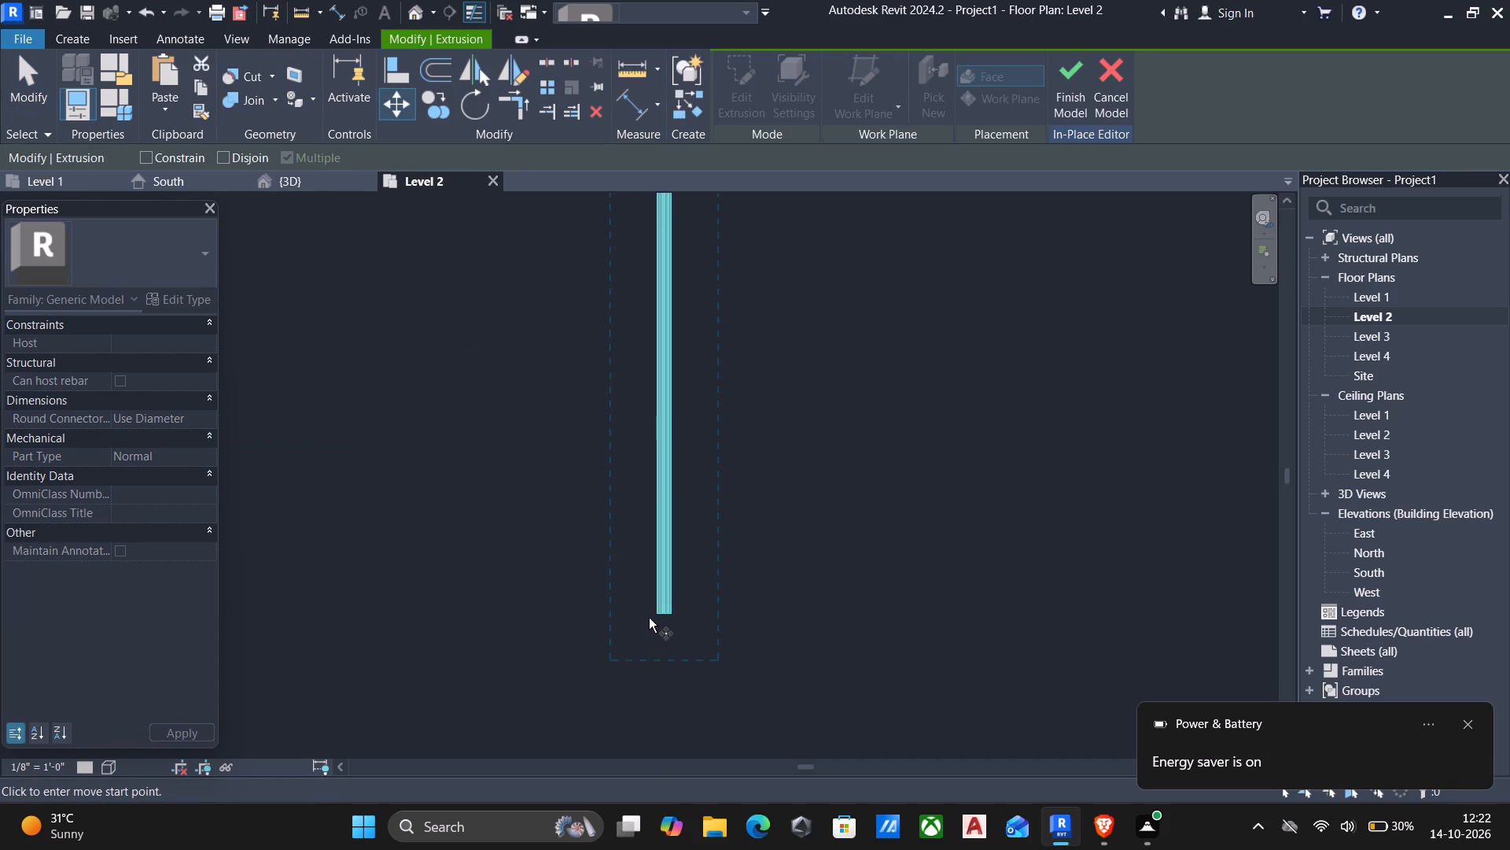
{"action": "left_click", "coordinate": [654, 613]}
{"action": "middle_click_drag", "start_coordinate": [506, 512], "coordinate": [712, 583]}
{"action": "scroll", "coordinate": [632, 542], "scroll_direction": "down", "scroll_amount": 3}
{"action": "middle_click_drag", "start_coordinate": [488, 443], "coordinate": [738, 604]}
{"action": "scroll", "coordinate": [615, 548], "scroll_direction": "down", "scroll_amount": 7}
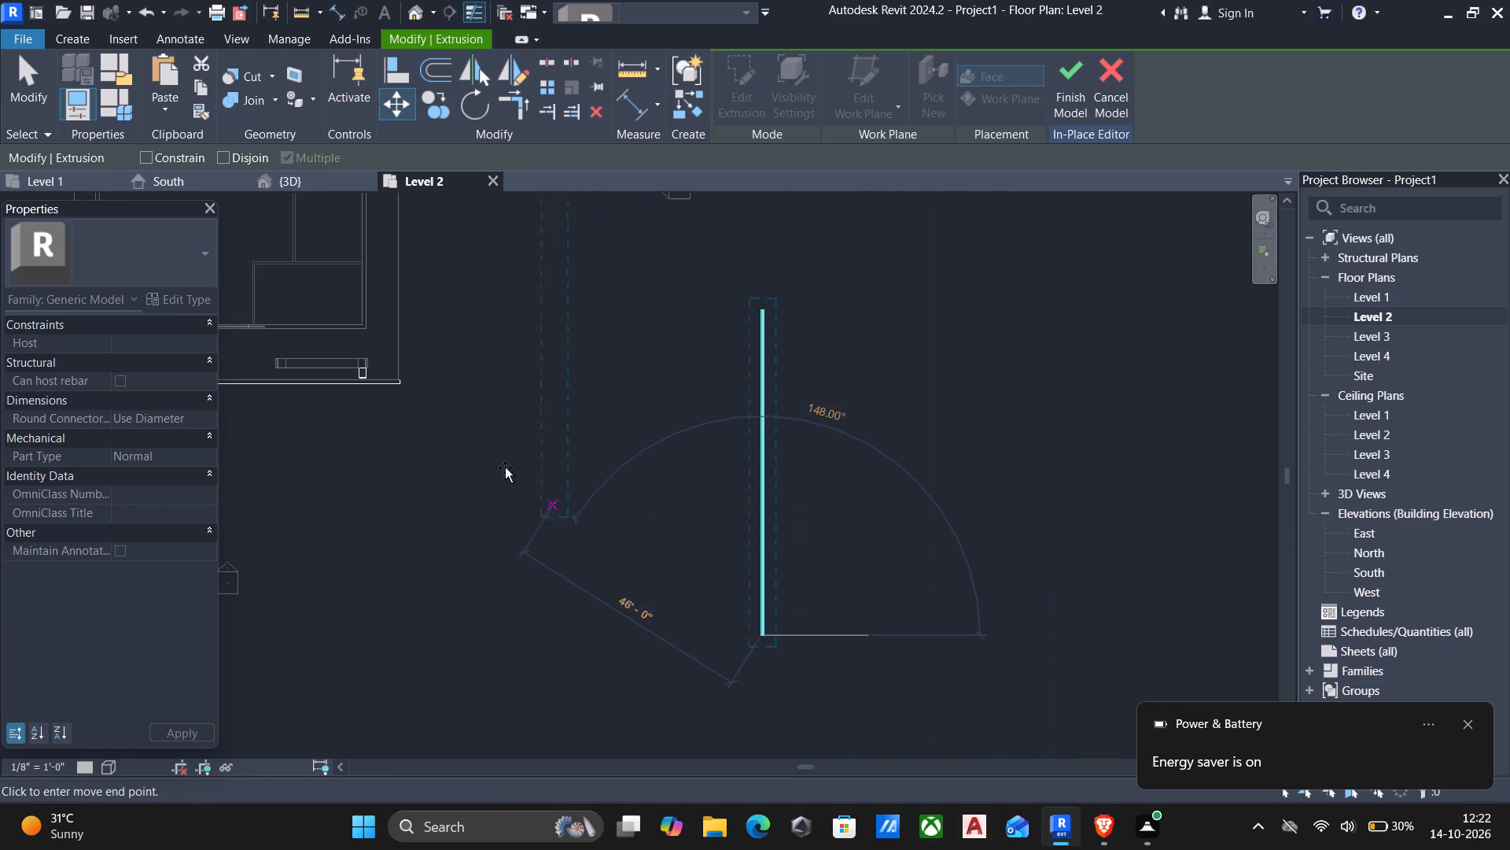
{"action": "scroll", "coordinate": [413, 398], "scroll_direction": "up", "scroll_amount": 20}
{"action": "scroll", "coordinate": [373, 317], "scroll_direction": "up", "scroll_amount": 2}
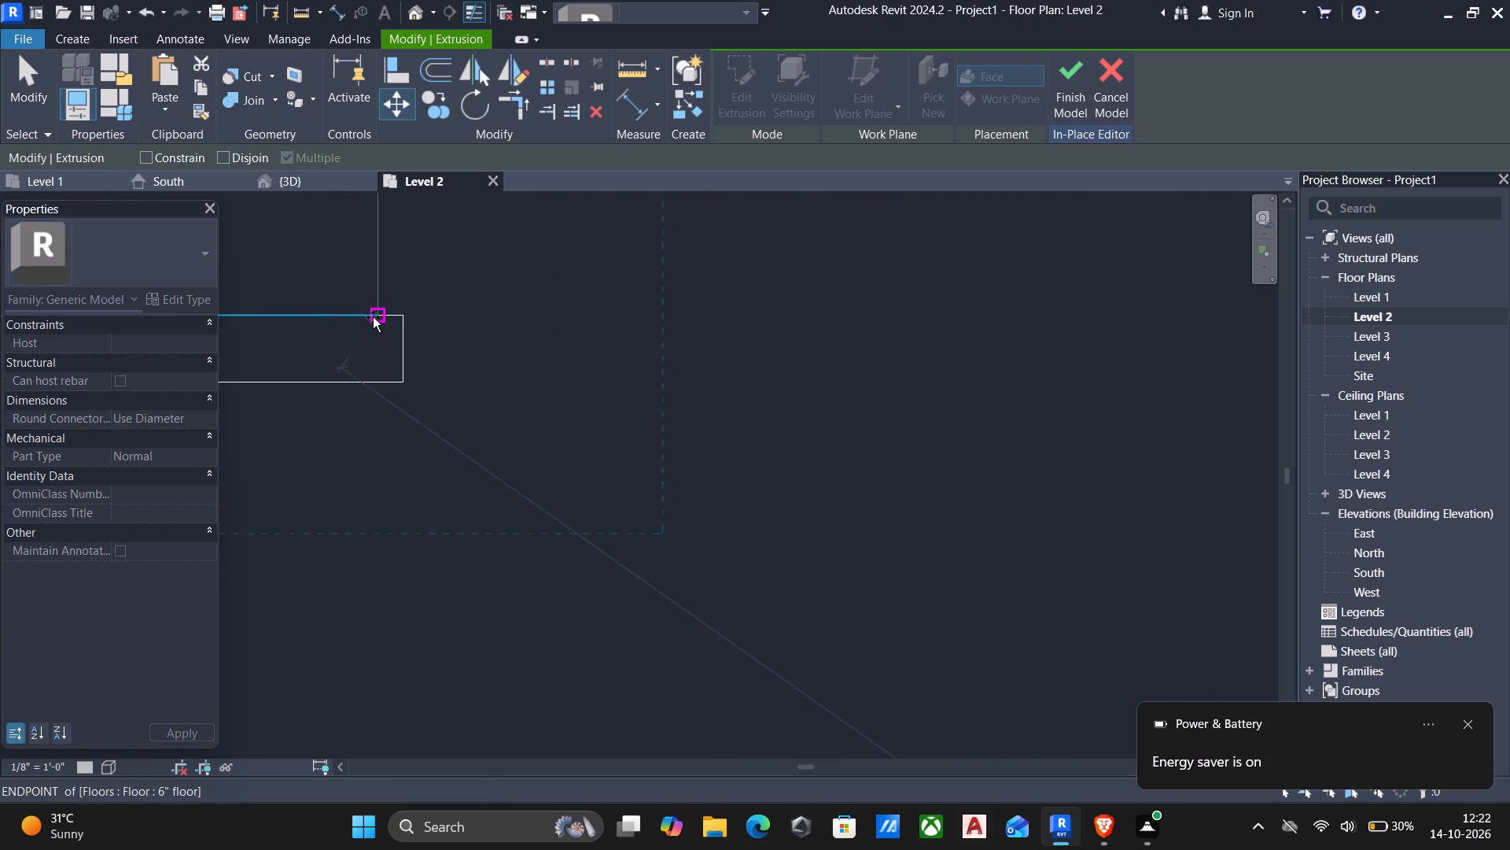
{"action": "scroll", "coordinate": [373, 317], "scroll_direction": "up", "scroll_amount": 4}
{"action": "left_click", "coordinate": [383, 310]}
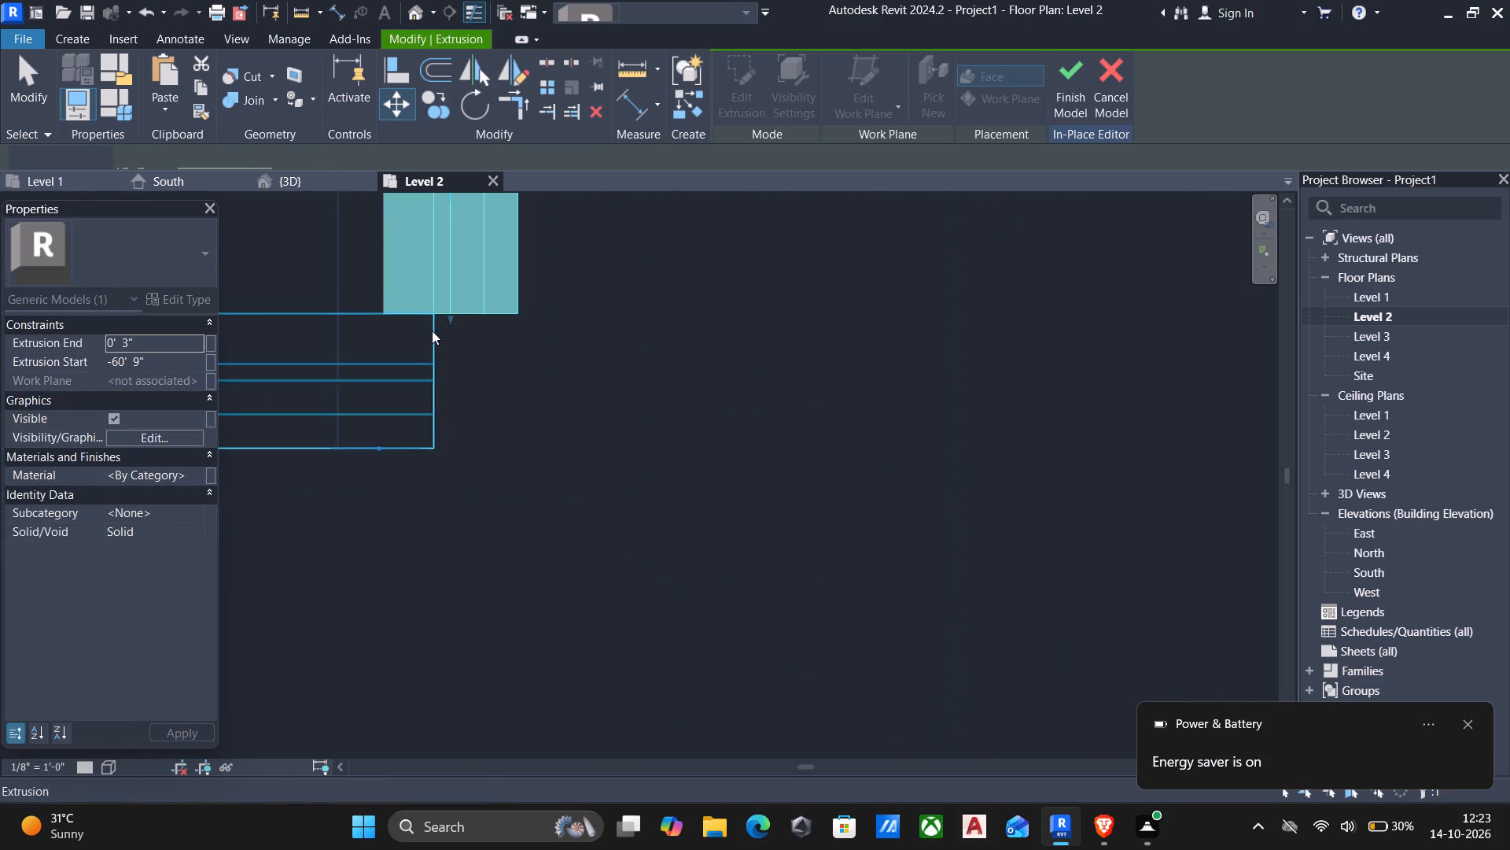
{"action": "key", "text": "Escape"}
Finish the in-place porch model and examine the joint between the front and side cornices in 3D.
{"action": "scroll", "coordinate": [419, 368], "scroll_direction": "down", "scroll_amount": 5}
{"action": "middle_click_drag", "start_coordinate": [430, 399], "coordinate": [430, 407]}
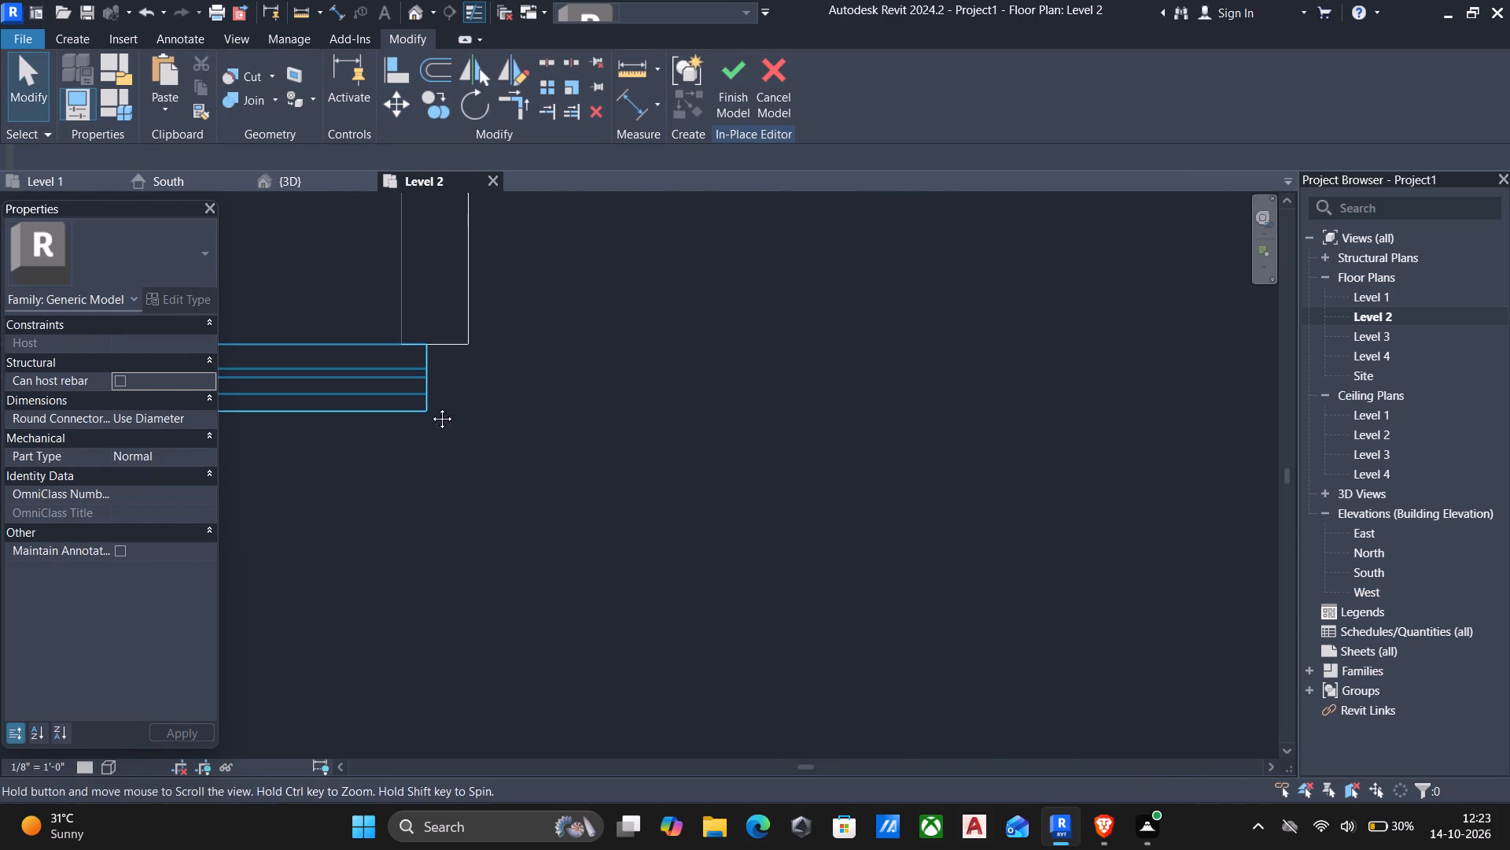
{"action": "middle_click_drag", "start_coordinate": [430, 407], "coordinate": [453, 465]}
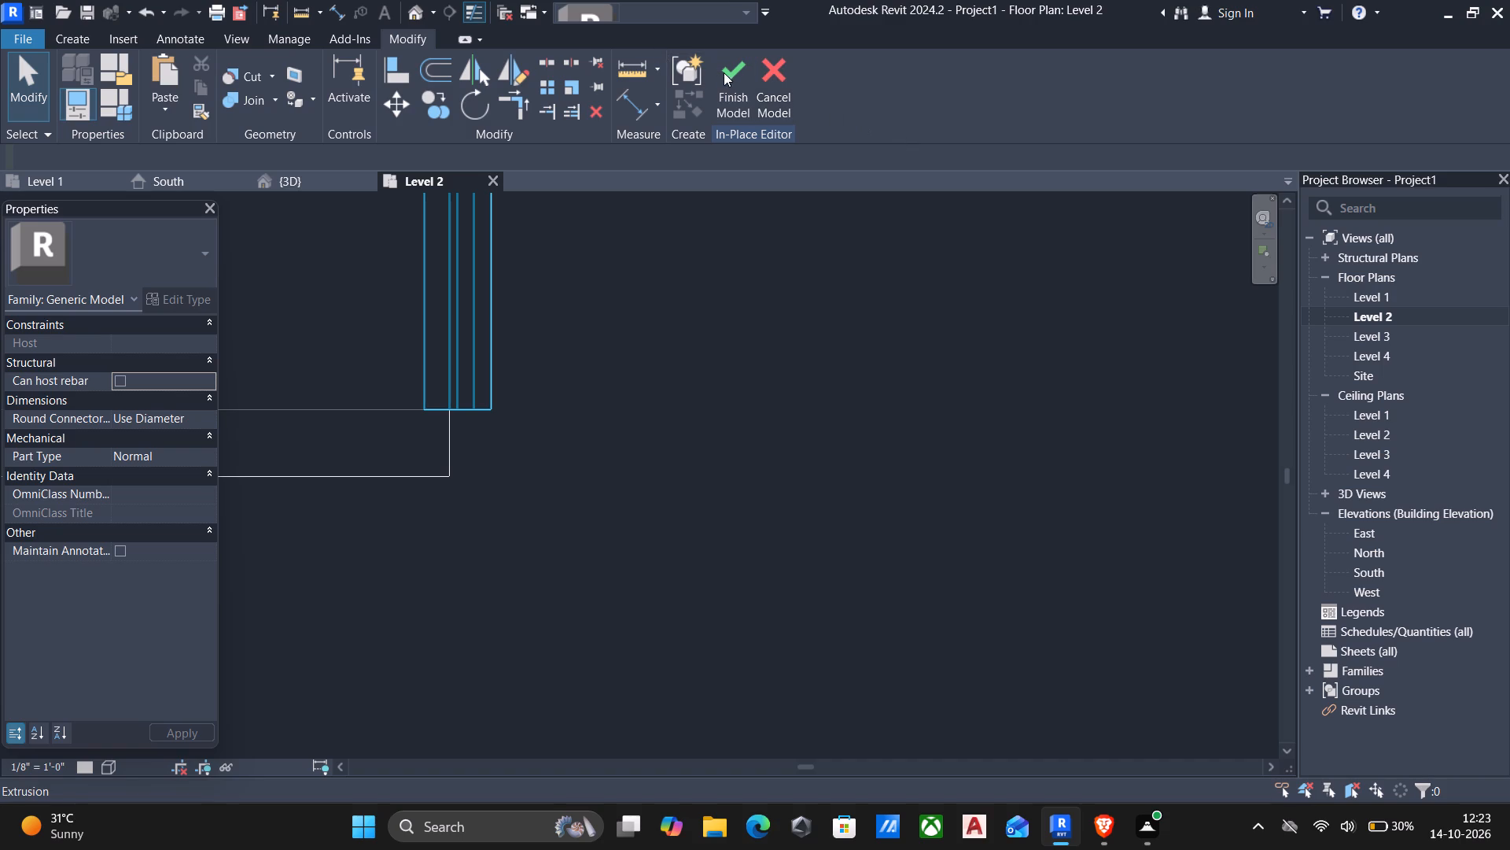
{"action": "left_click", "coordinate": [727, 72]}
{"action": "left_click", "coordinate": [418, 11]}
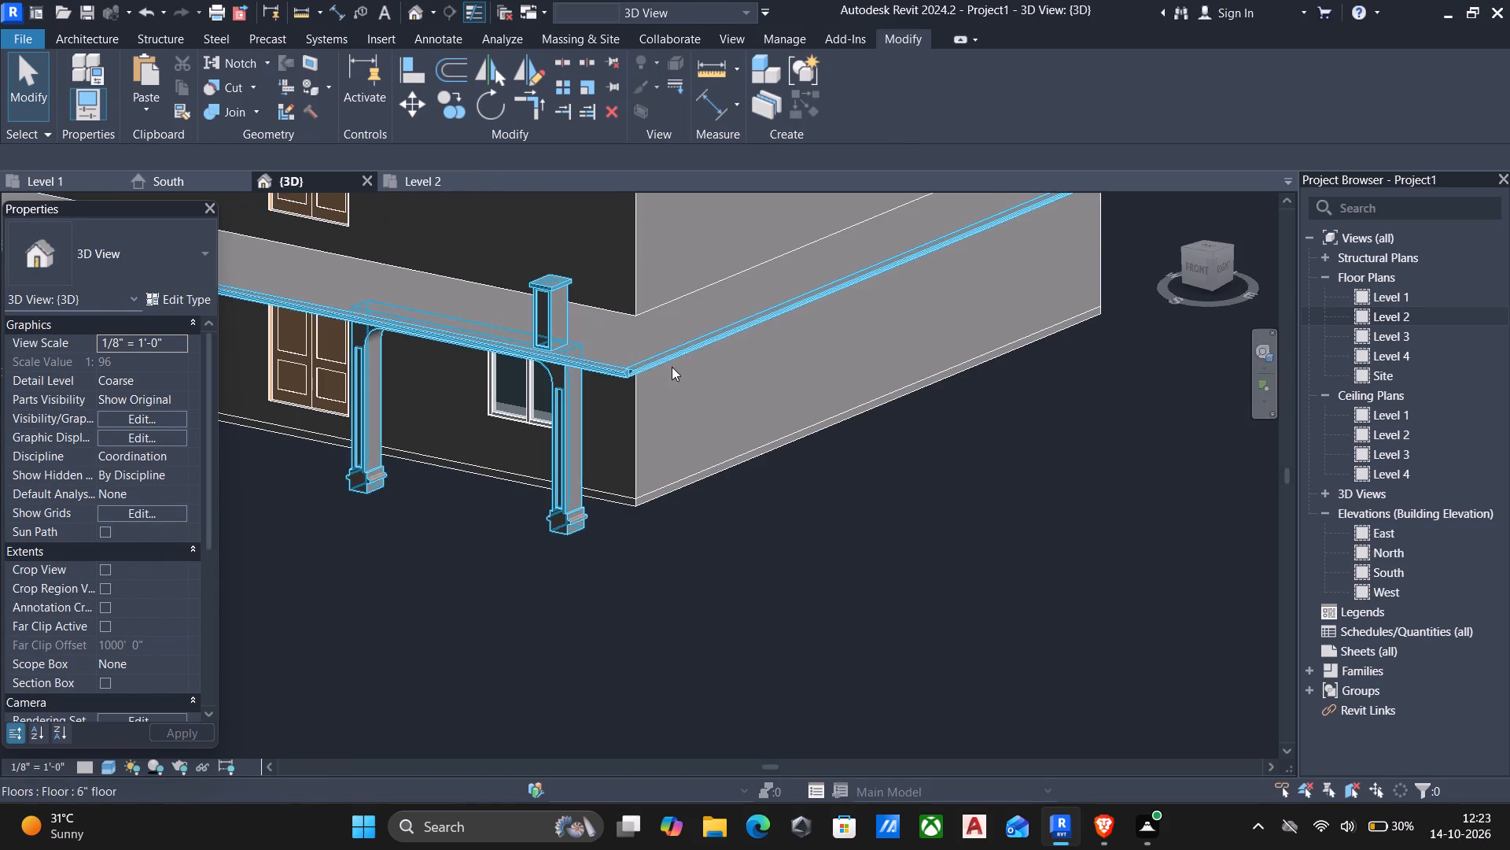
{"action": "scroll", "coordinate": [682, 371], "scroll_direction": "up", "scroll_amount": 6}
{"action": "scroll", "coordinate": [607, 351], "scroll_direction": "up", "scroll_amount": 6}
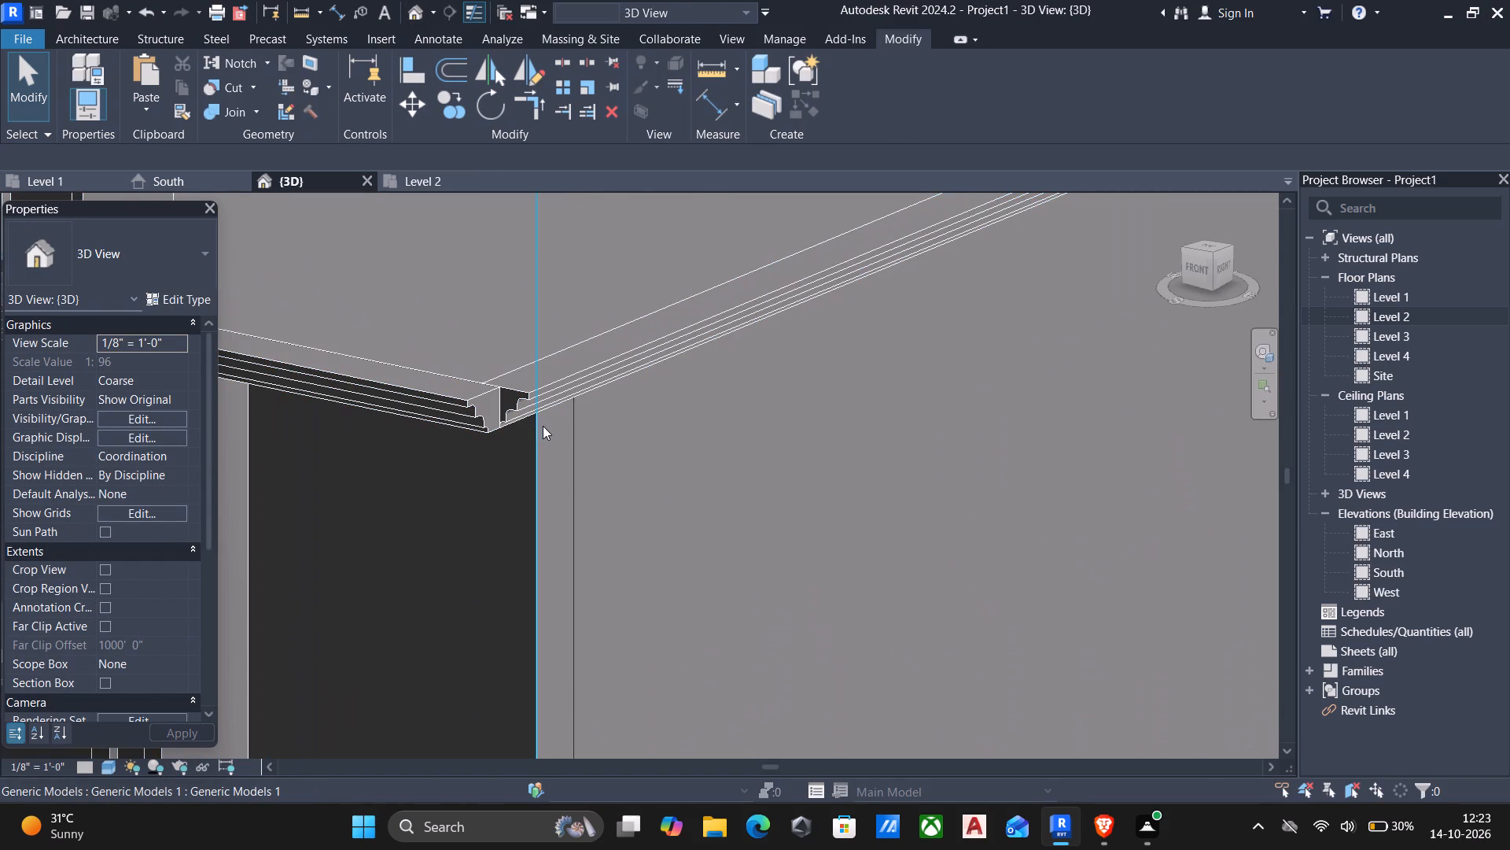
{"action": "middle_click_drag", "start_coordinate": [551, 427], "coordinate": [561, 436], "text": "shift"}
{"action": "scroll", "coordinate": [557, 433], "scroll_direction": "down", "scroll_amount": 5}
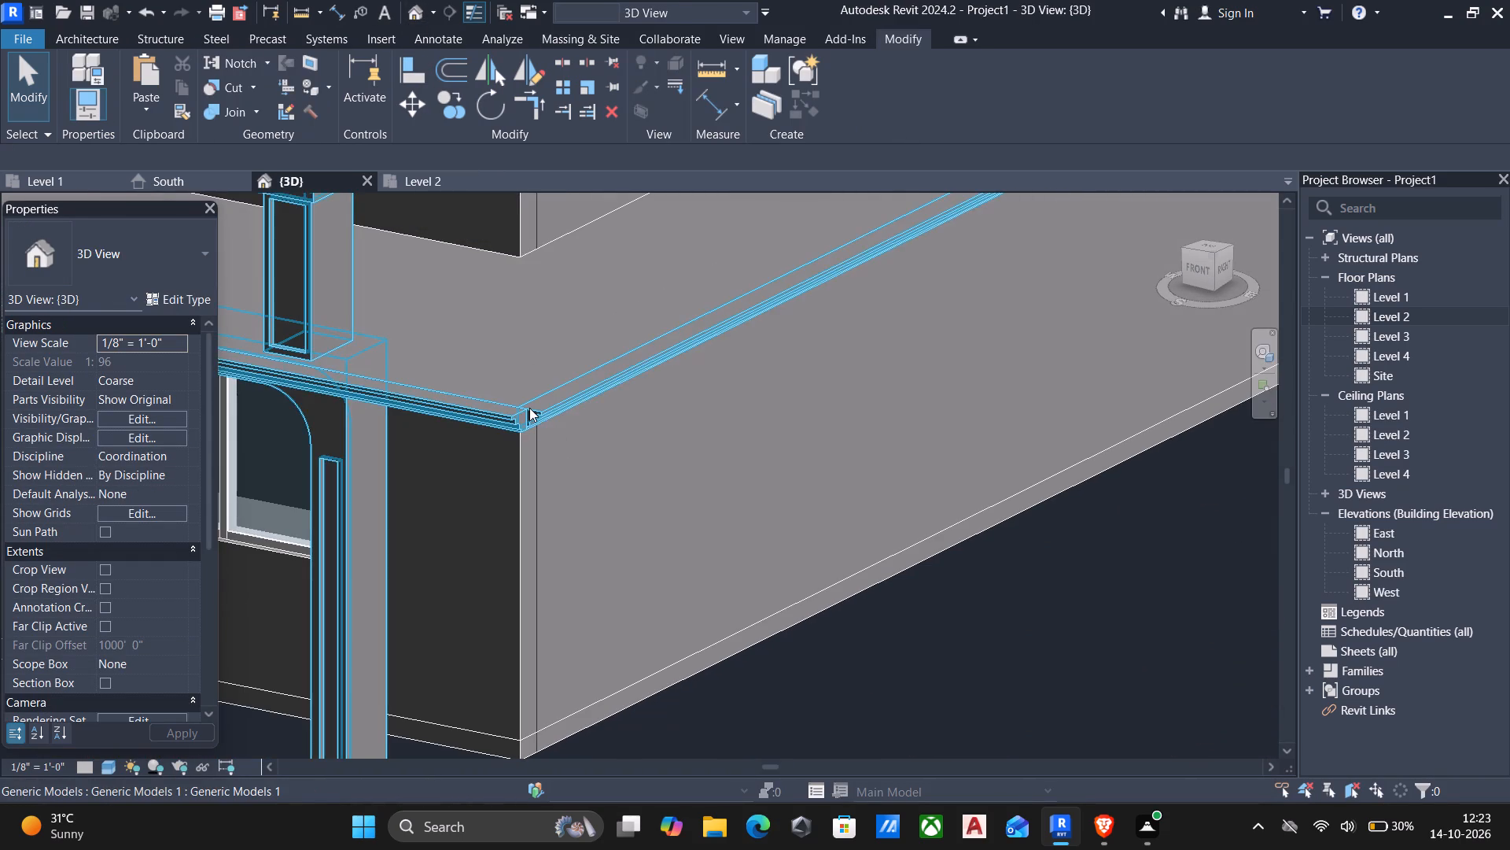
{"action": "scroll", "coordinate": [529, 408], "scroll_direction": "up", "scroll_amount": 5}
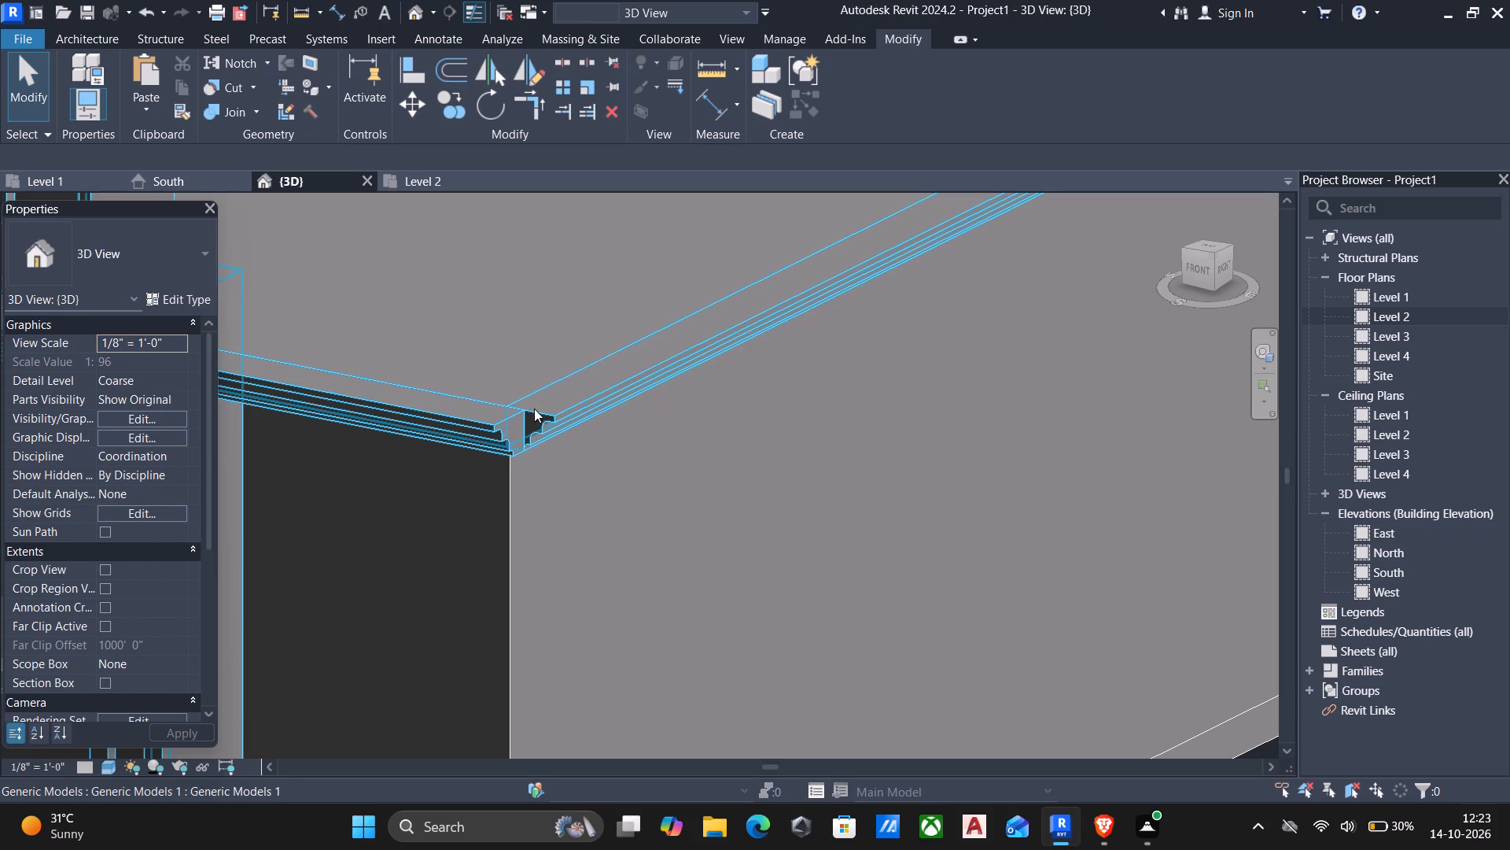
Reopen the porch model in place and shorten the front cornice extrusion at the corner to a depth of about 60' 10 1/2".
{"action": "left_click", "coordinate": [535, 408]}
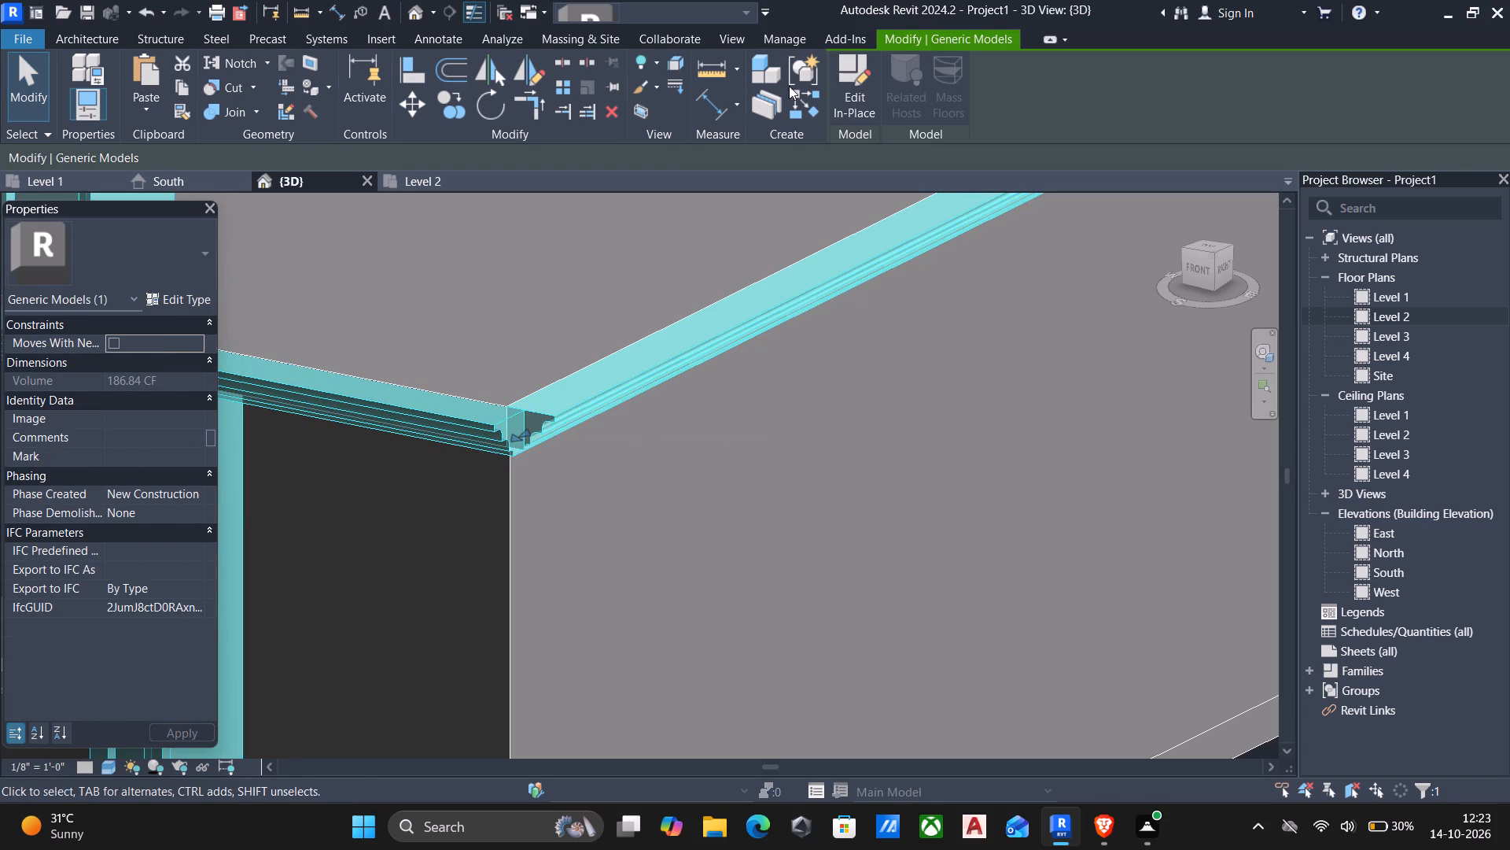
{"action": "left_click", "coordinate": [856, 73]}
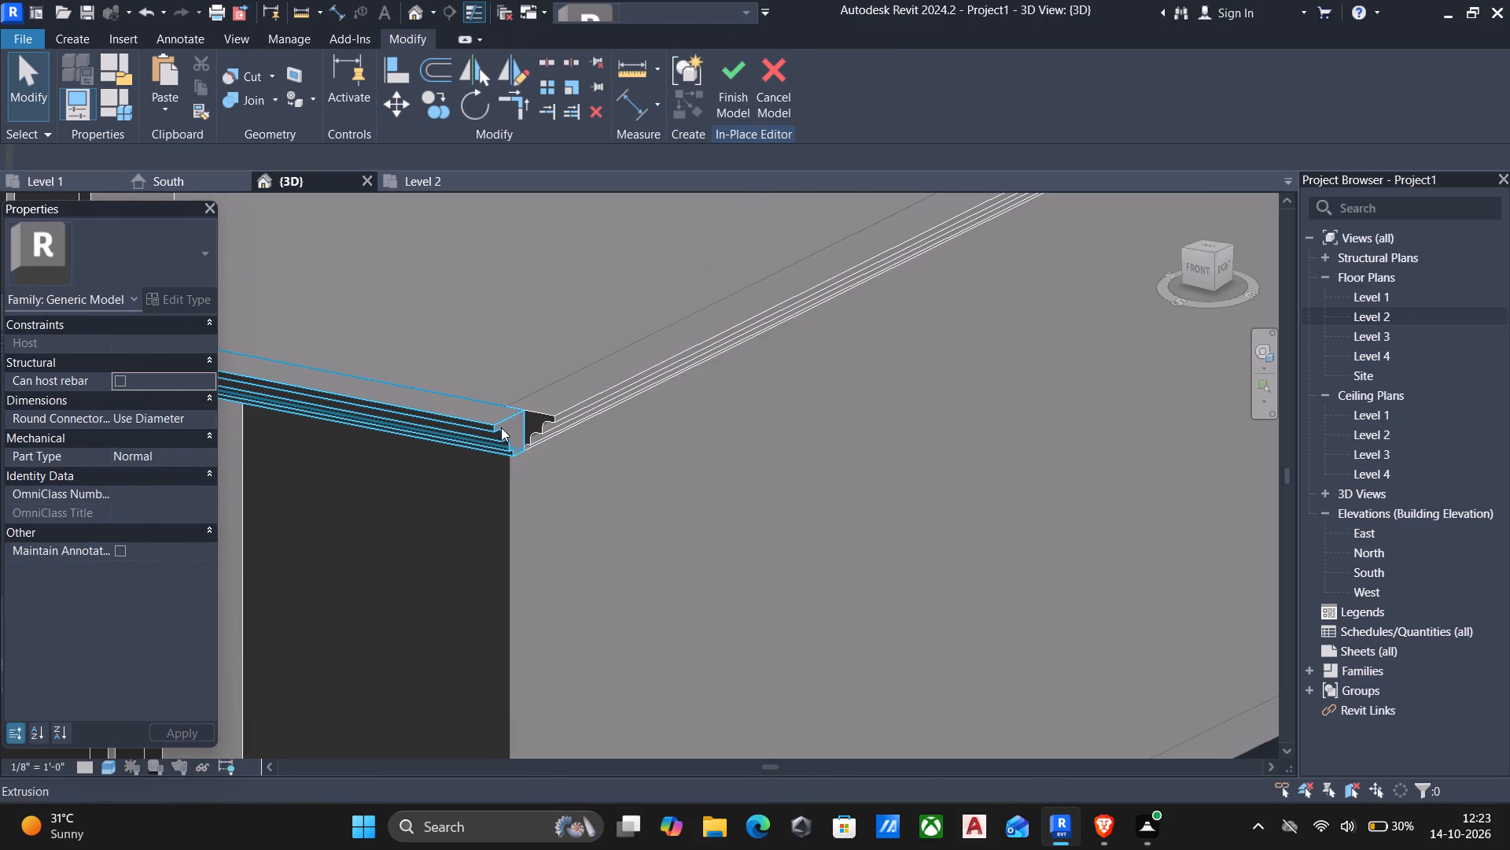
{"action": "left_click", "coordinate": [501, 426]}
{"action": "left_click_drag", "start_coordinate": [518, 439], "coordinate": [488, 437]}
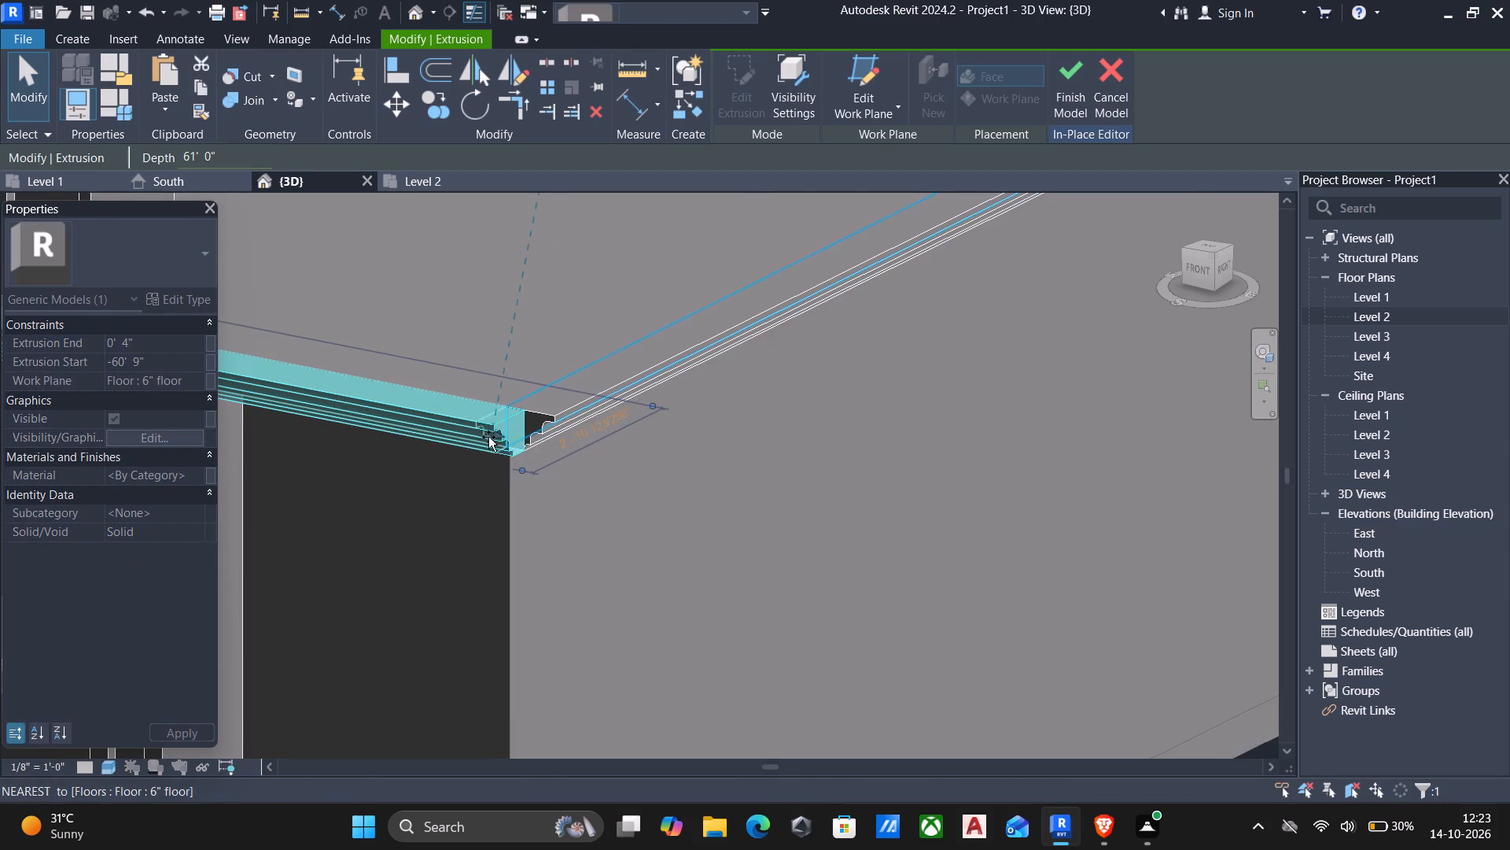
{"action": "left_click_drag", "start_coordinate": [488, 437], "coordinate": [482, 436]}
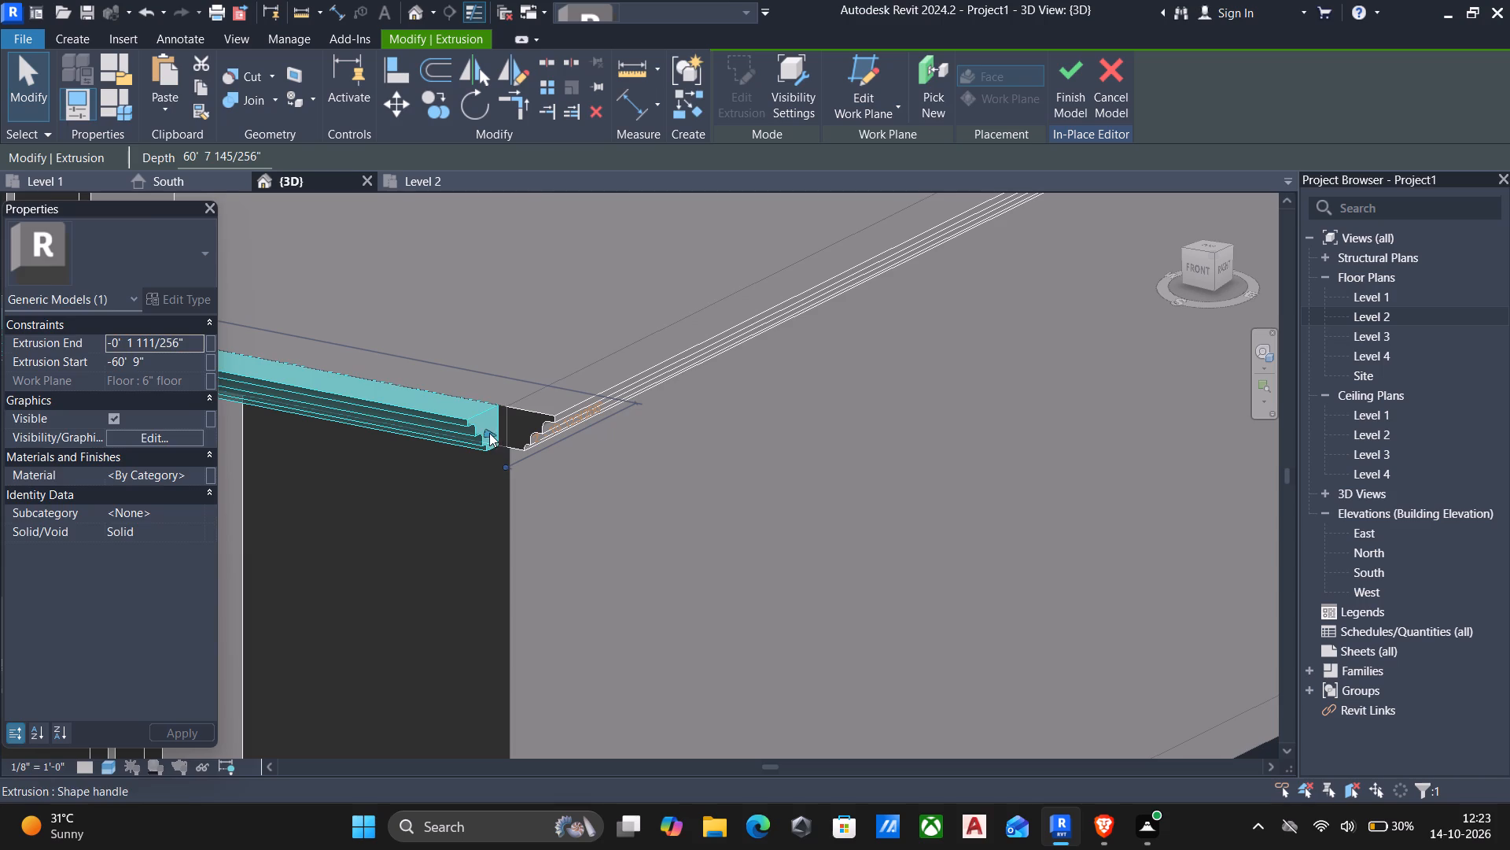
{"action": "left_click", "coordinate": [489, 432]}
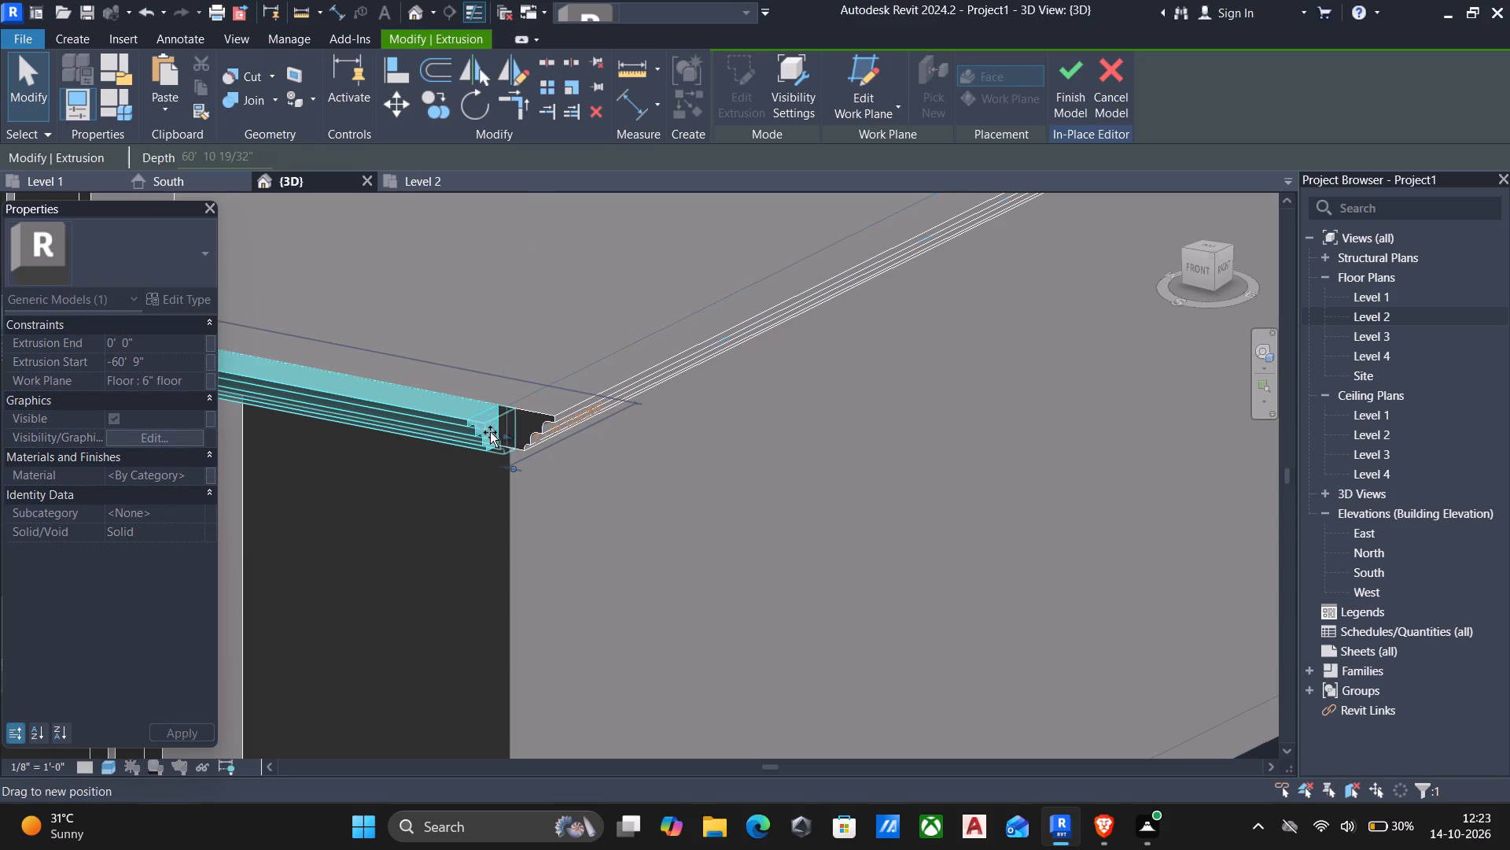
{"action": "key", "text": "Escape"}
Review the cornice along the front and side slab edges in 3D and finish the in-place porch model.
{"action": "scroll", "coordinate": [557, 456], "scroll_direction": "down", "scroll_amount": 1}
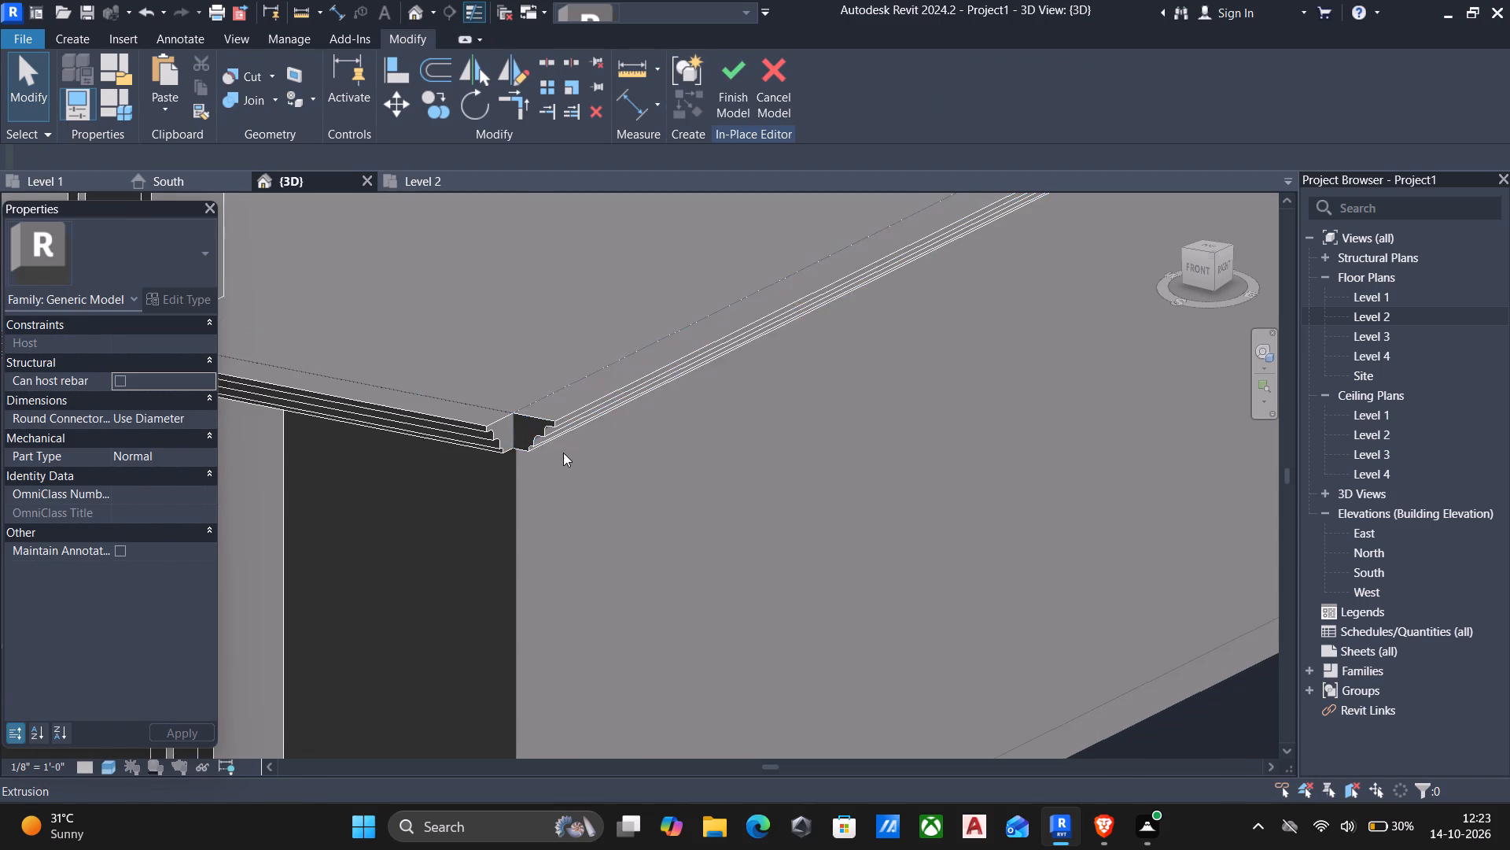
{"action": "scroll", "coordinate": [567, 465], "scroll_direction": "down", "scroll_amount": 8}
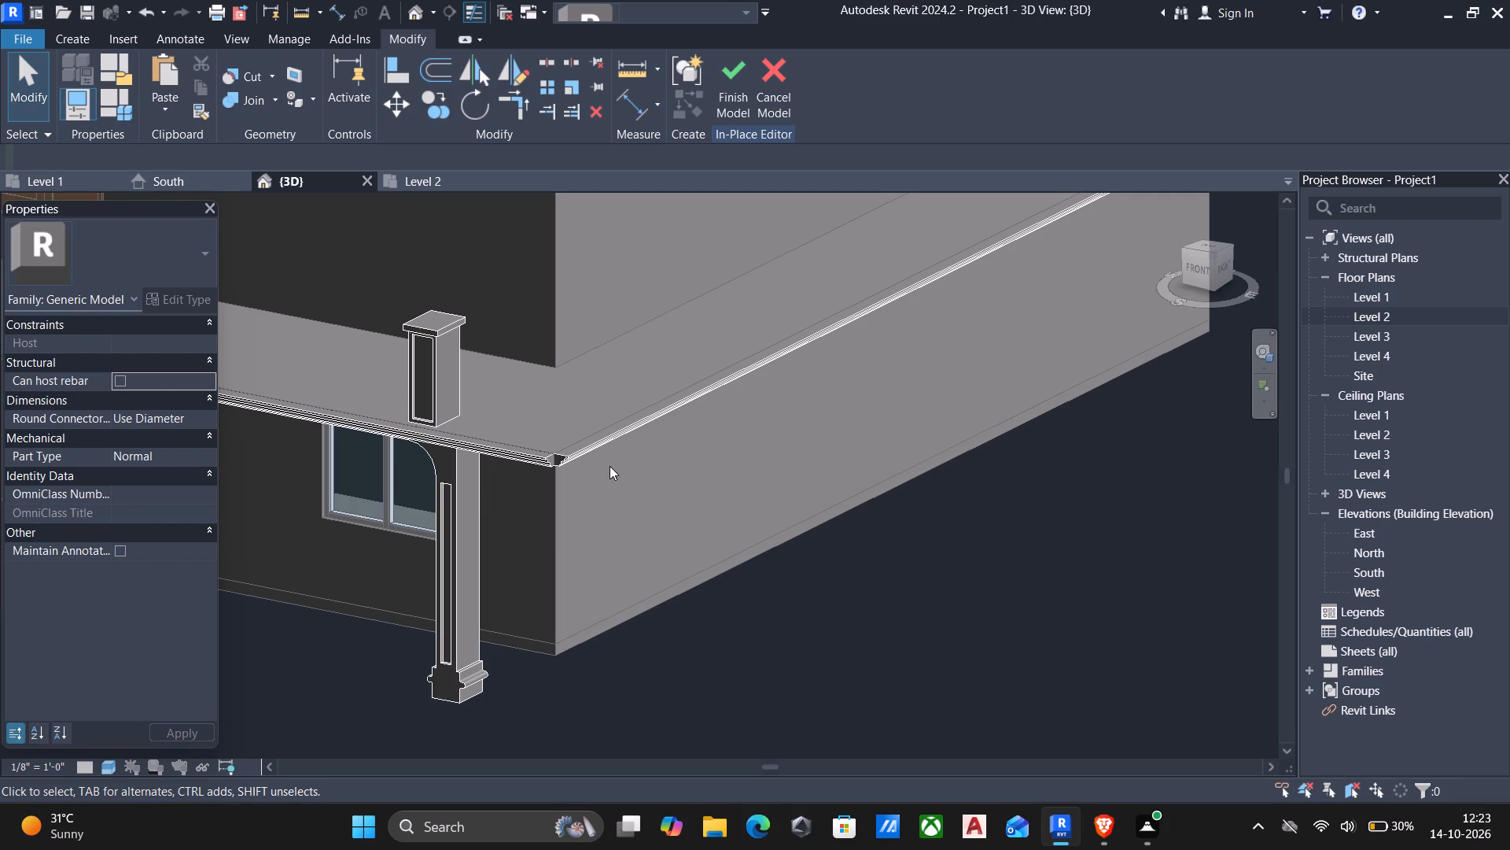
{"action": "scroll", "coordinate": [624, 471], "scroll_direction": "down", "scroll_amount": 4}
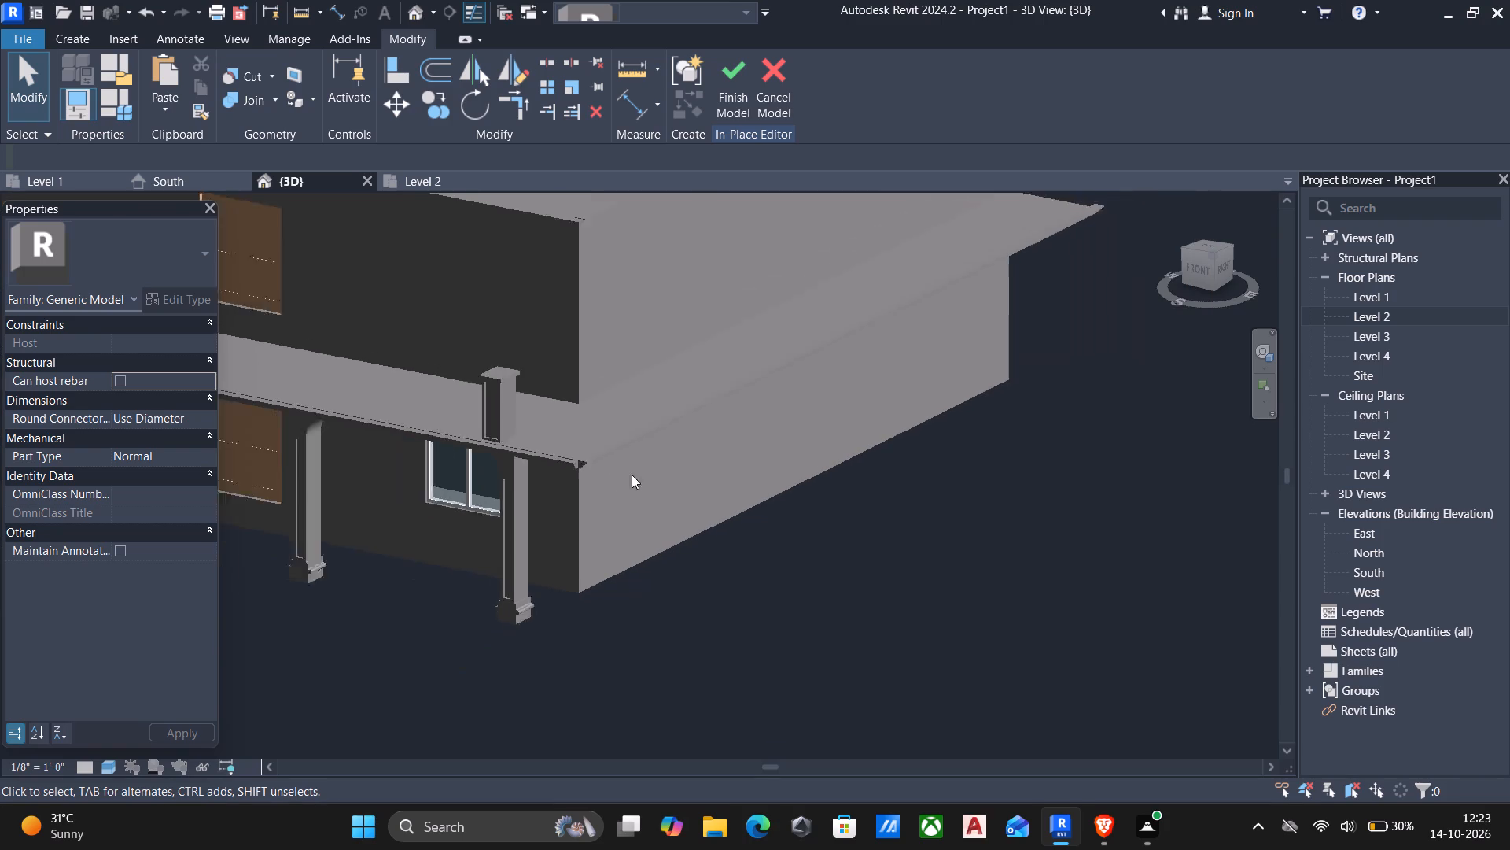
{"action": "middle_click_drag", "start_coordinate": [683, 482], "coordinate": [640, 497], "text": "shift"}
{"action": "scroll", "coordinate": [592, 499], "scroll_direction": "down", "scroll_amount": 3}
{"action": "middle_click_drag", "start_coordinate": [692, 502], "coordinate": [693, 502], "text": "shift"}
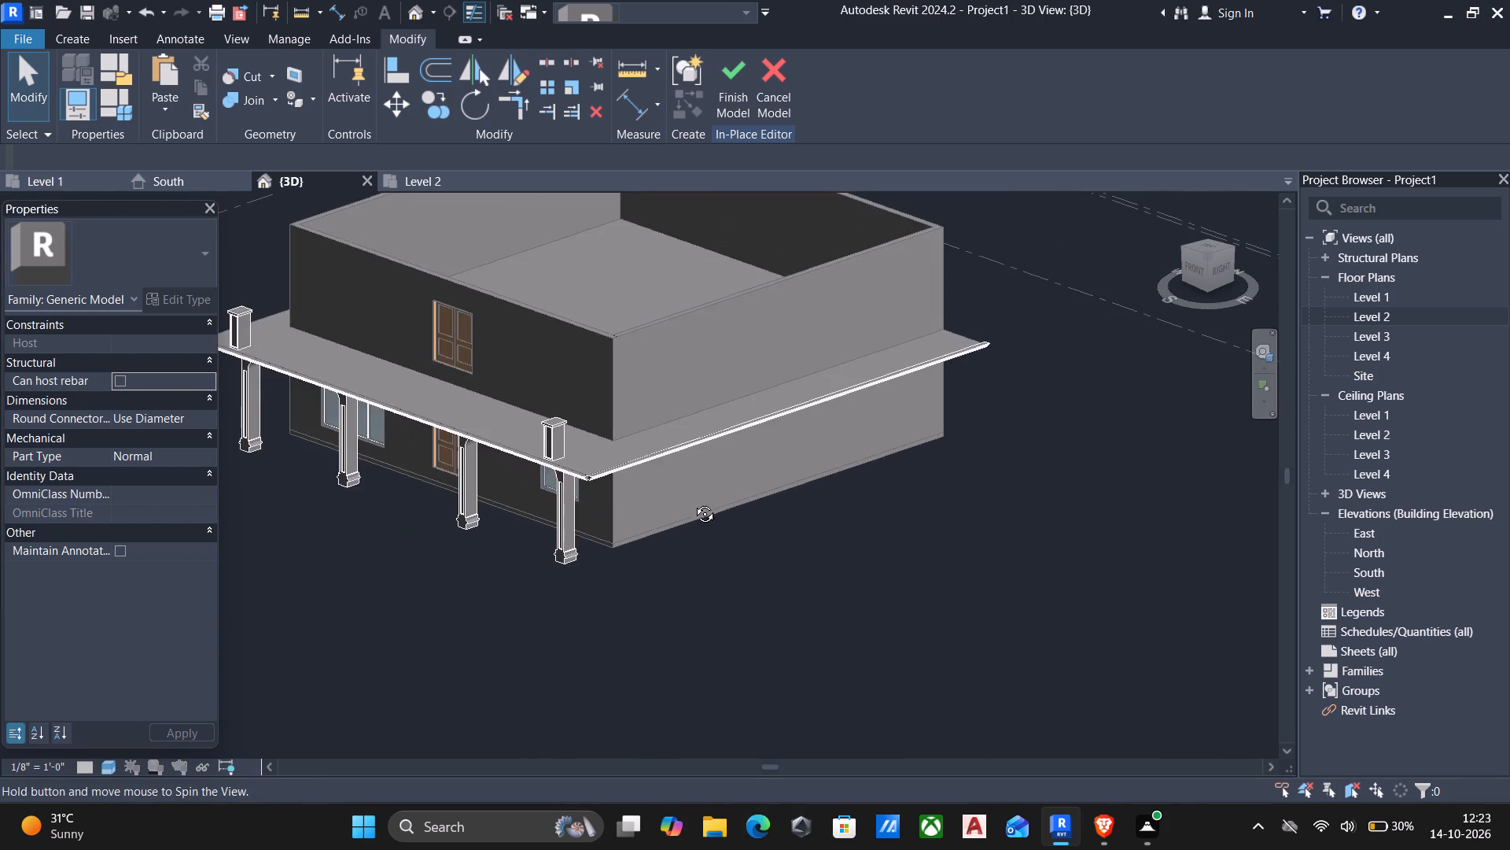
{"action": "middle_click_drag", "start_coordinate": [693, 502], "coordinate": [753, 486], "text": "shift"}
{"action": "scroll", "coordinate": [721, 486], "scroll_direction": "down", "scroll_amount": 5}
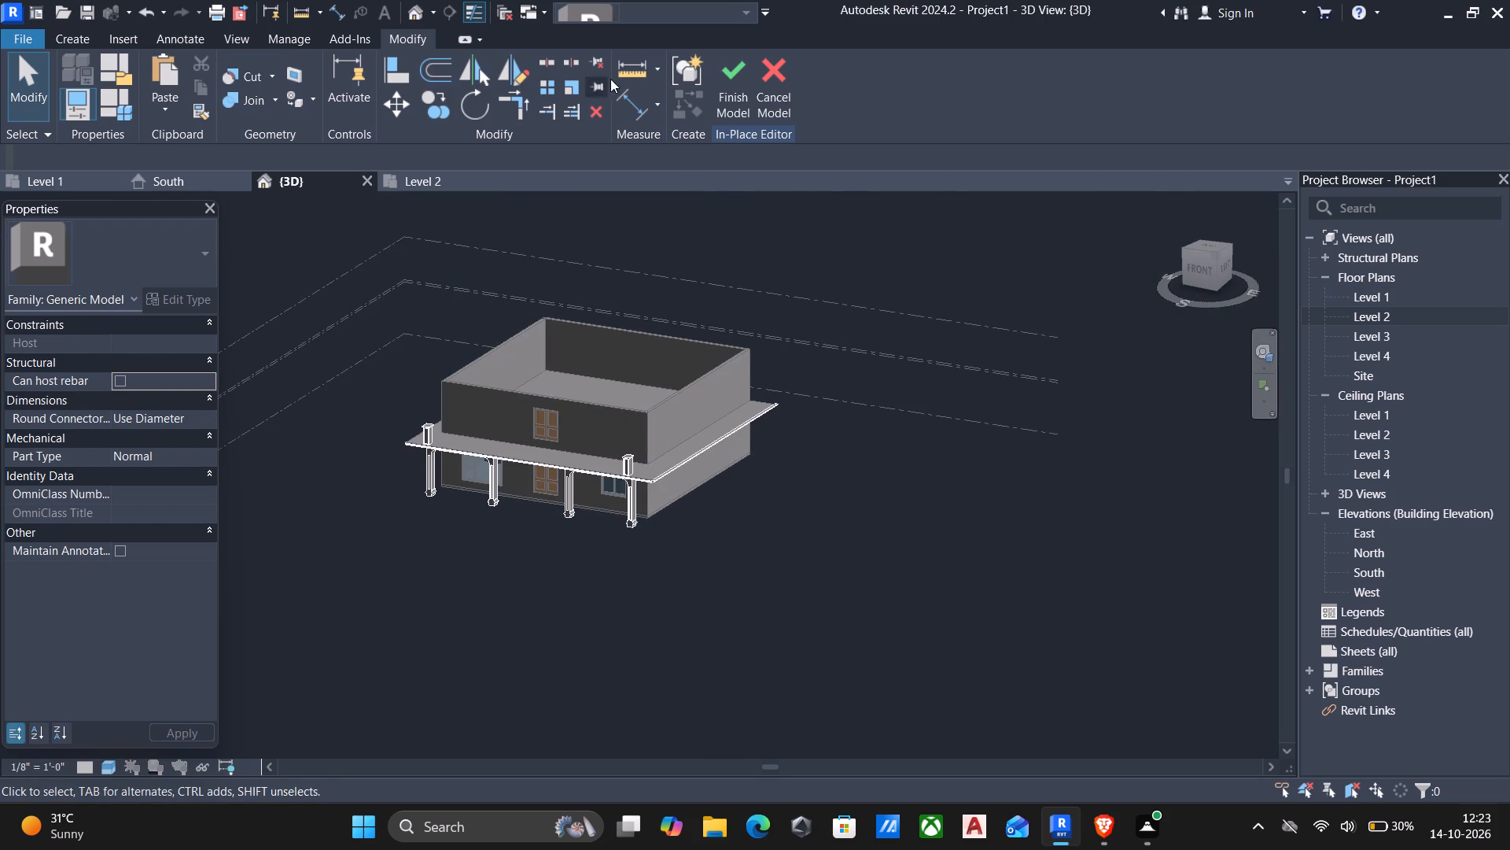
{"action": "left_click", "coordinate": [727, 60]}
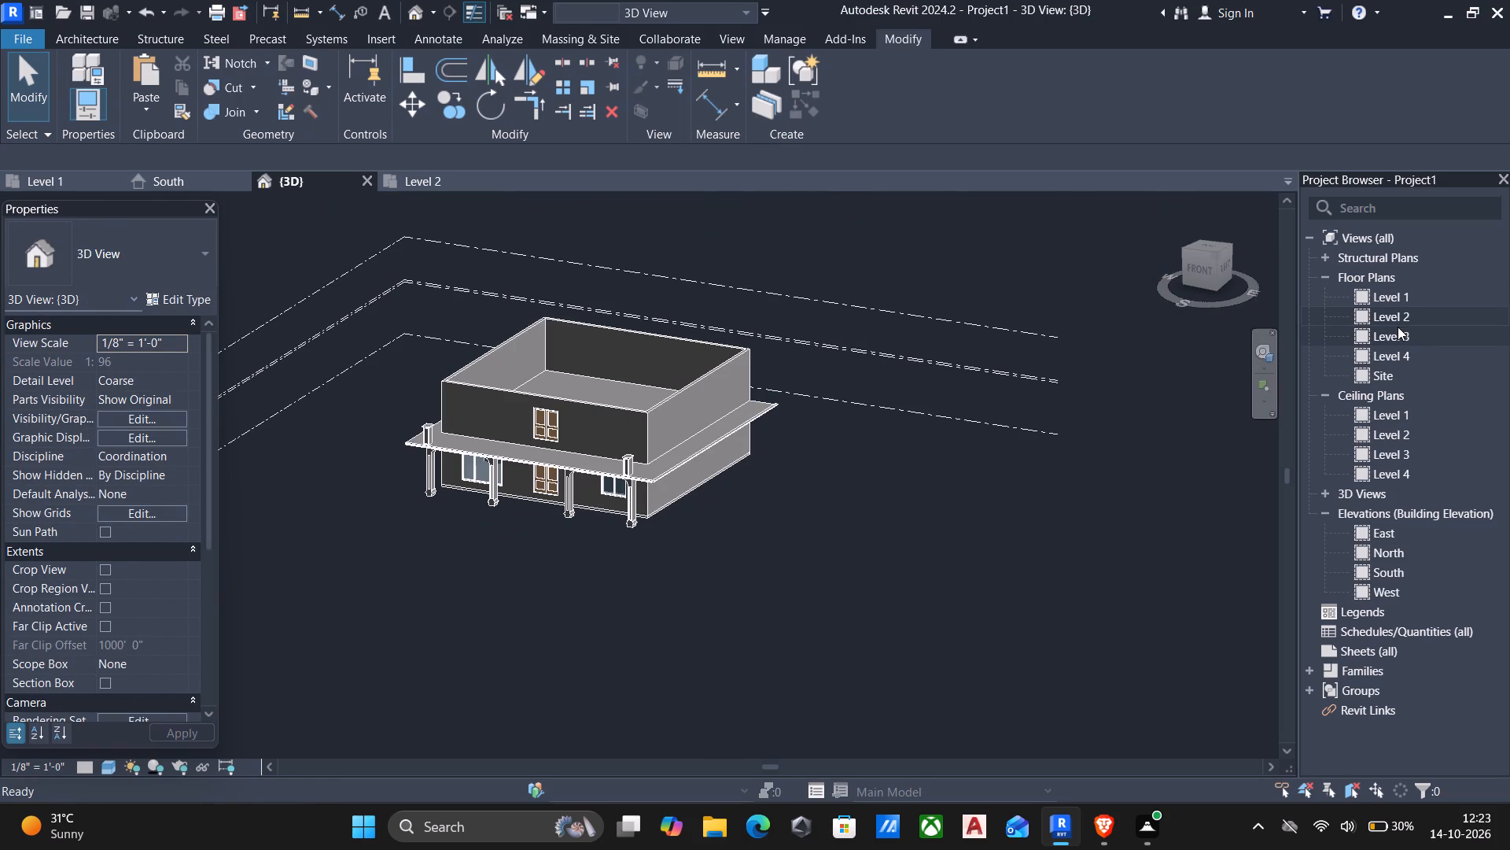
Check the cornice's southeast corner in the Level 2 plan and return to the 3D view.
{"action": "double_click", "coordinate": [1394, 315]}
{"action": "scroll", "coordinate": [488, 455], "scroll_direction": "down", "scroll_amount": 11}
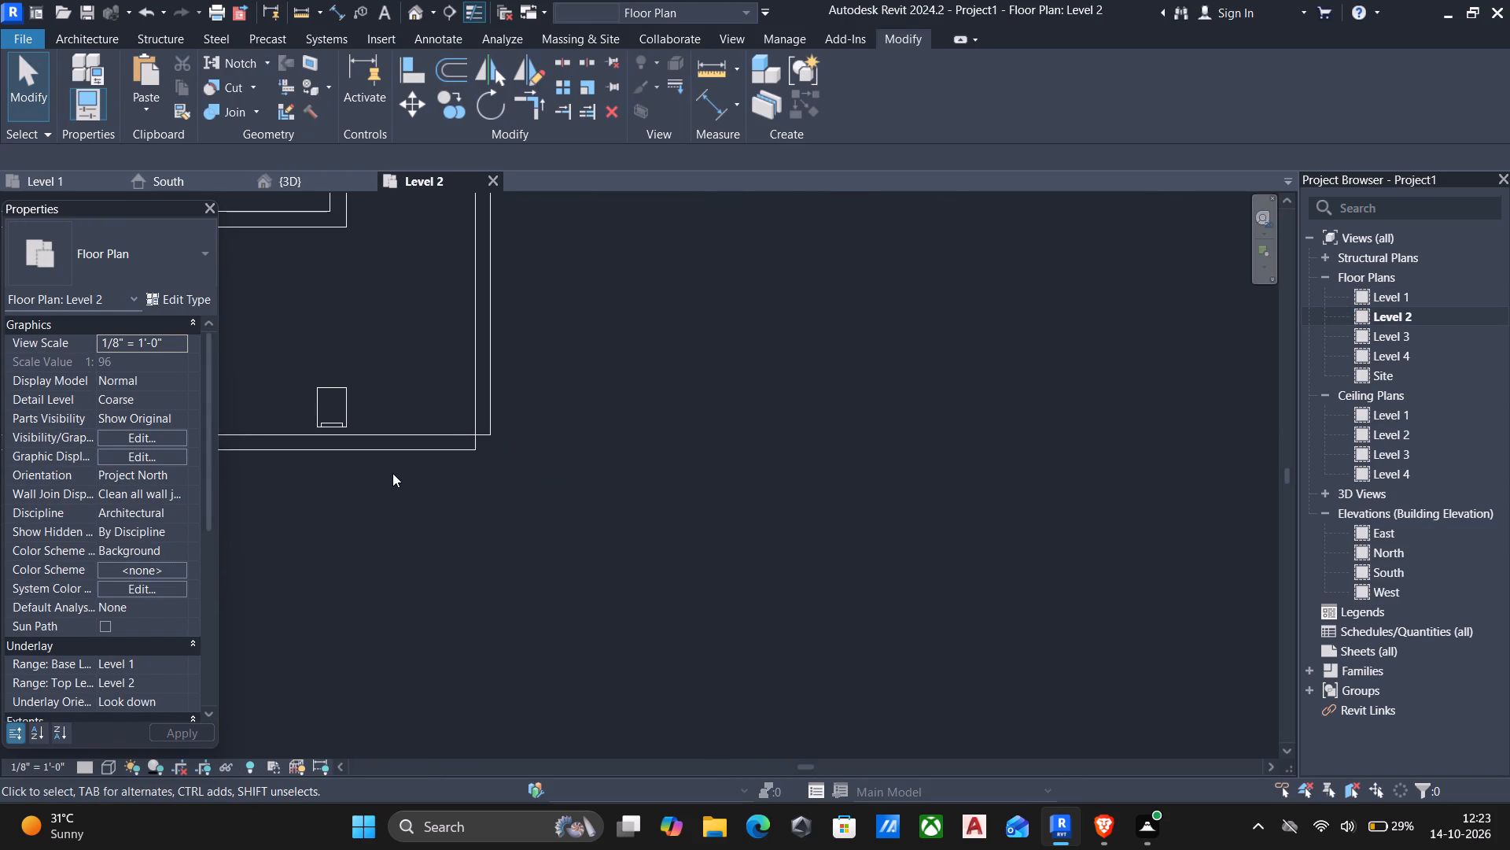
{"action": "middle_click_drag", "start_coordinate": [510, 455], "coordinate": [816, 450]}
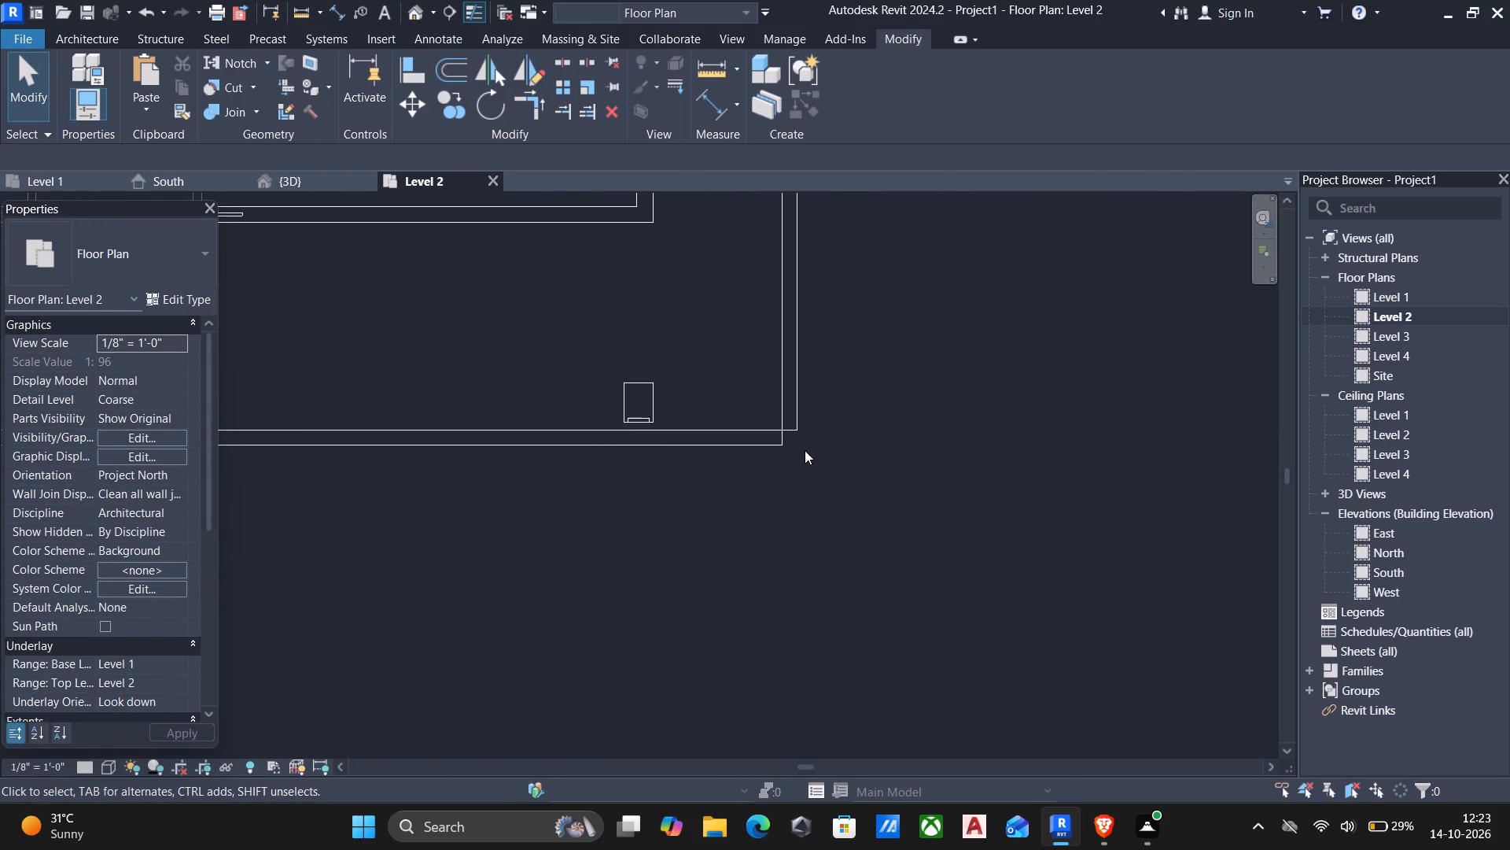
{"action": "left_click", "coordinate": [412, 7]}
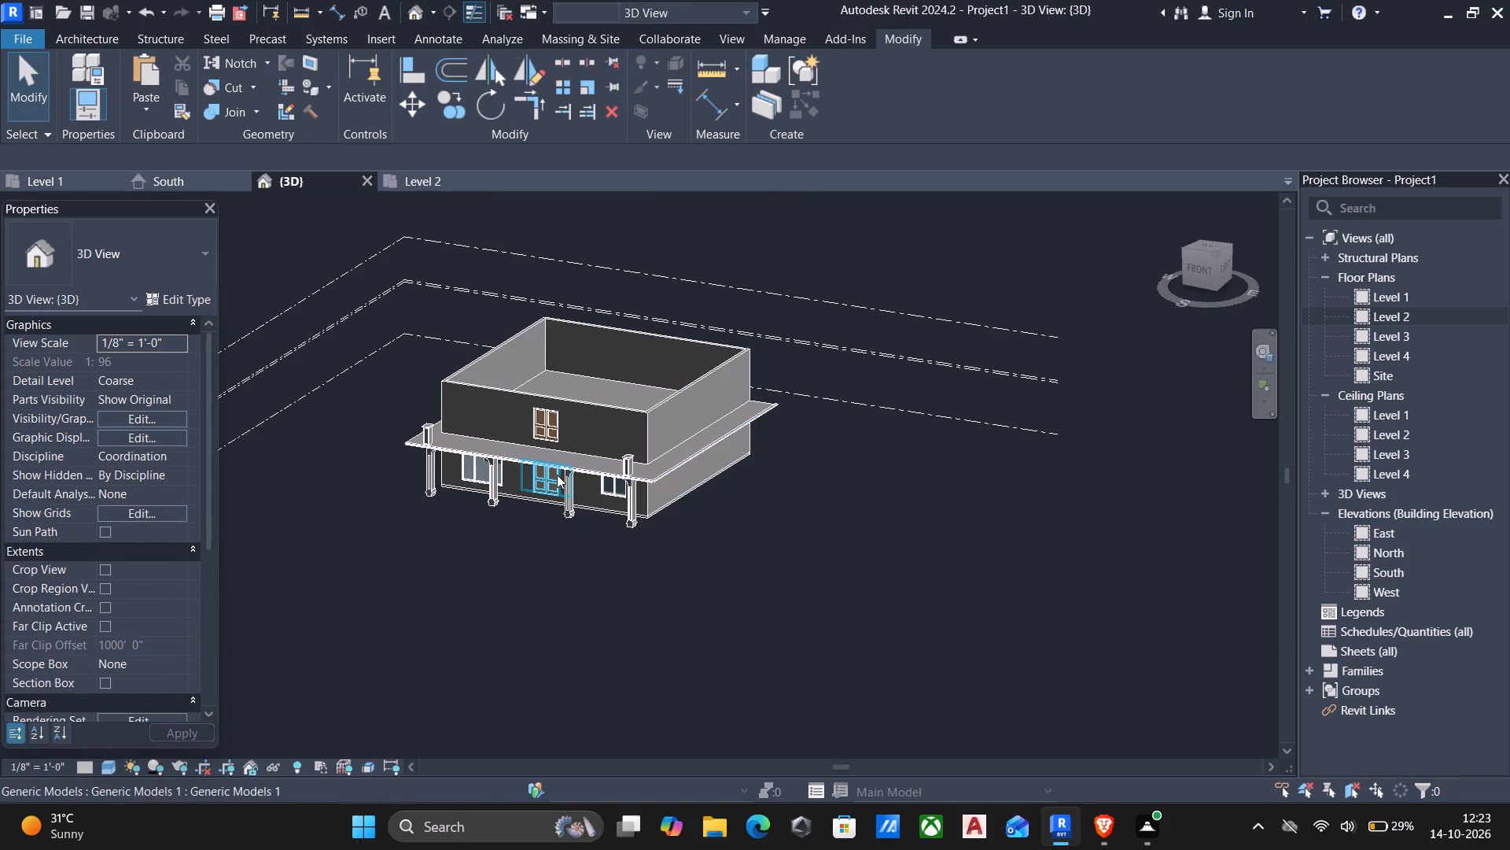
Examine the corner joint between the front and side cornices up close in 3D.
{"action": "scroll", "coordinate": [557, 475], "scroll_direction": "up", "scroll_amount": 5}
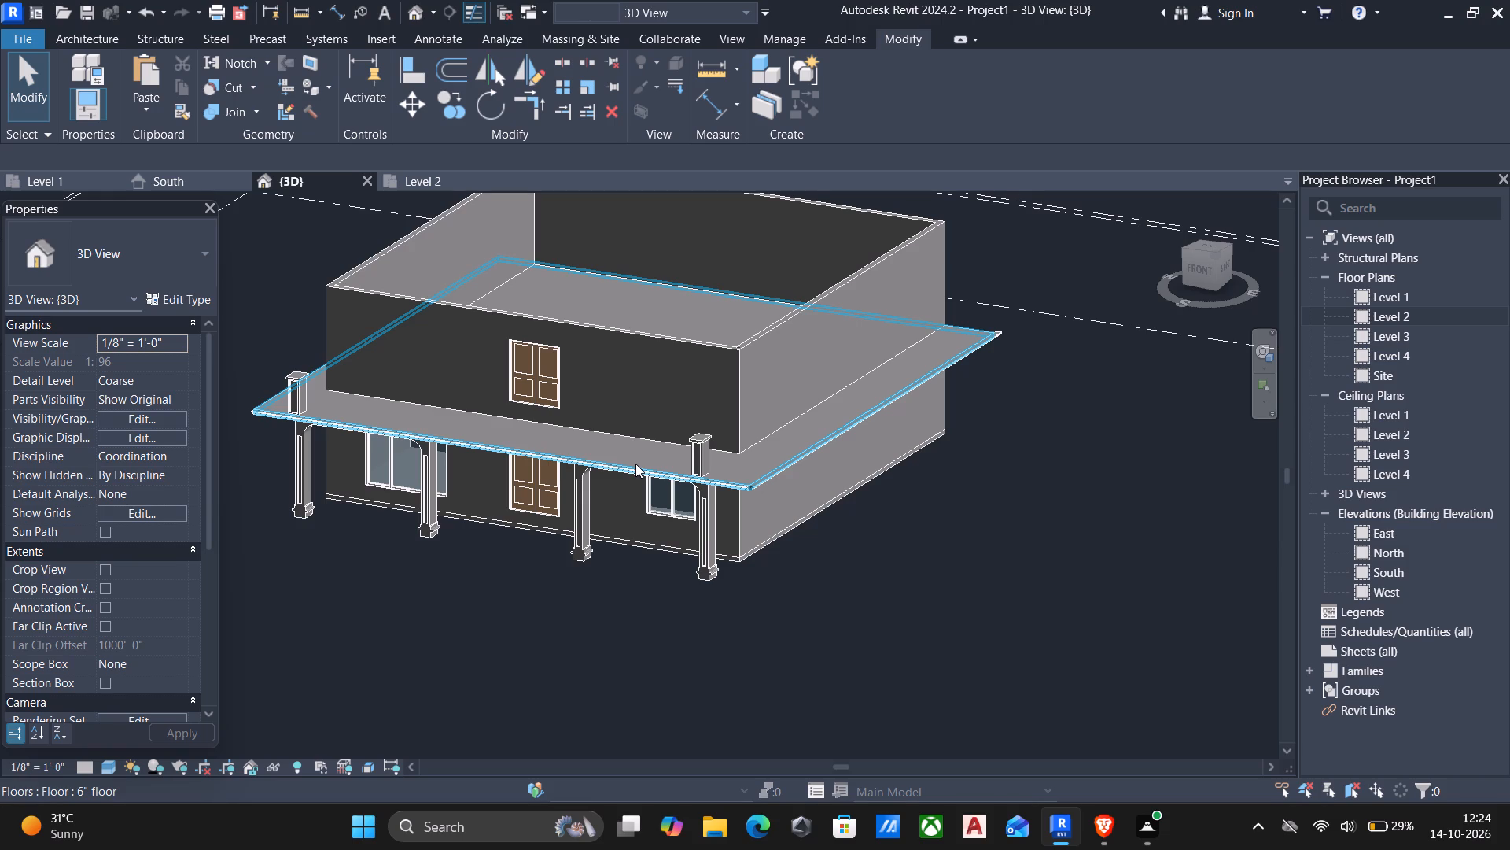
{"action": "scroll", "coordinate": [696, 626], "scroll_direction": "up", "scroll_amount": 6}
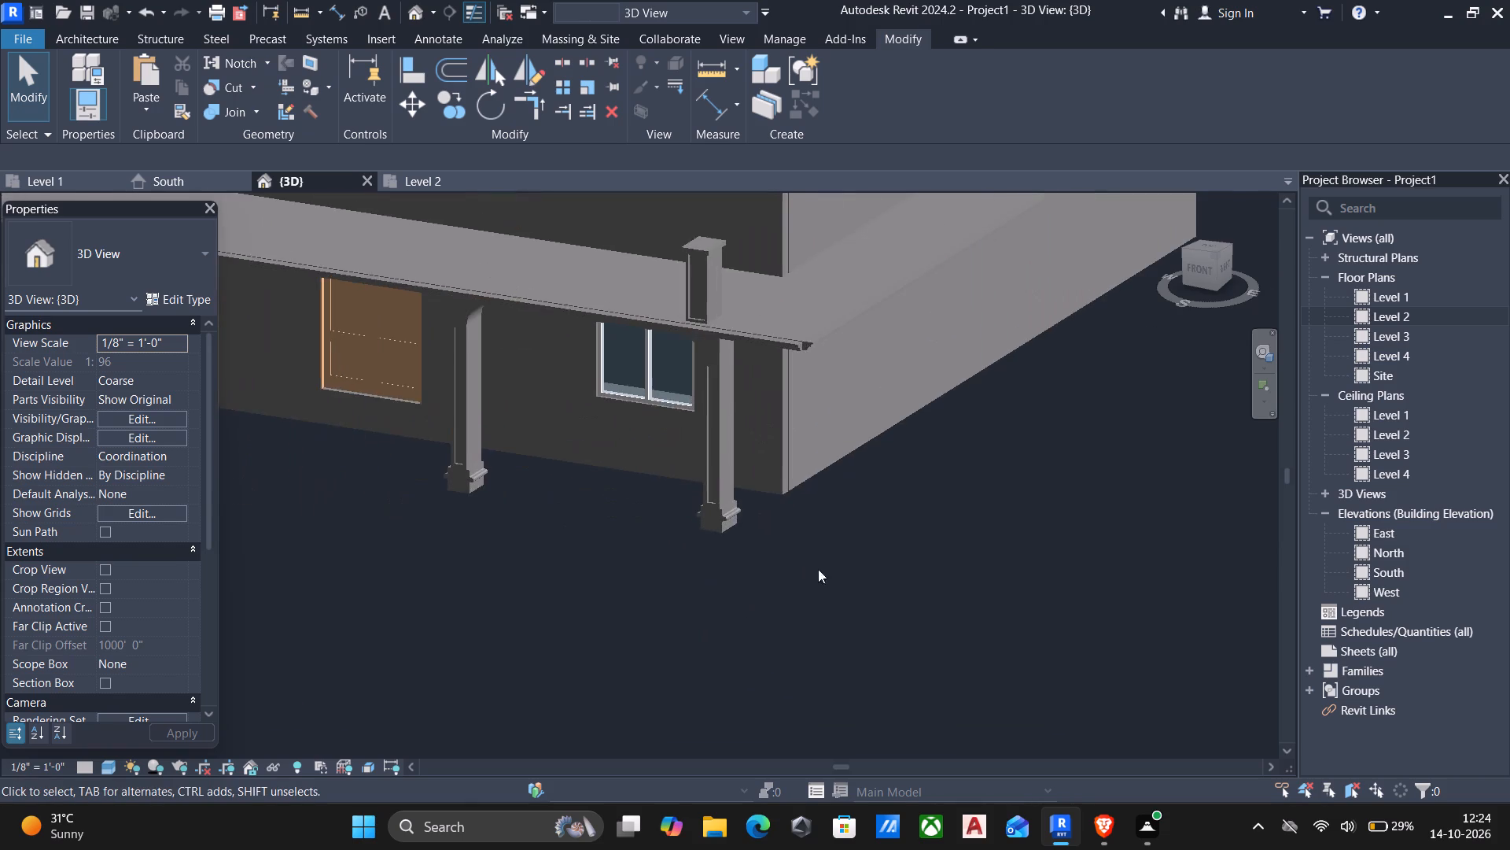
{"action": "scroll", "coordinate": [846, 555], "scroll_direction": "up", "scroll_amount": 5}
{"action": "middle_click_drag", "start_coordinate": [842, 514], "coordinate": [870, 722]}
{"action": "scroll", "coordinate": [871, 723], "scroll_direction": "up", "scroll_amount": 1}
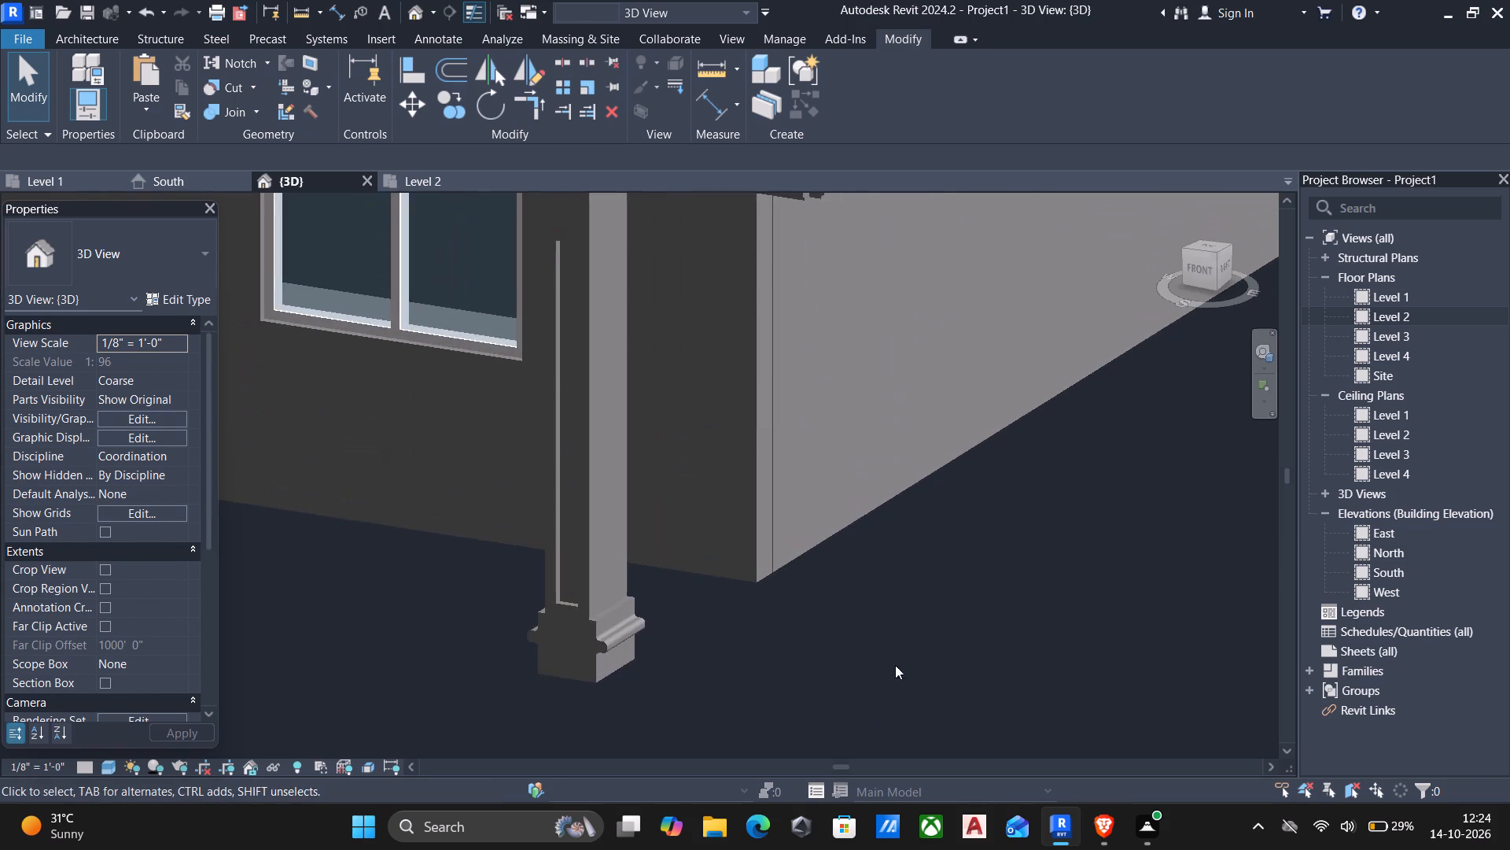
{"action": "middle_click_drag", "start_coordinate": [871, 561], "coordinate": [915, 689]}
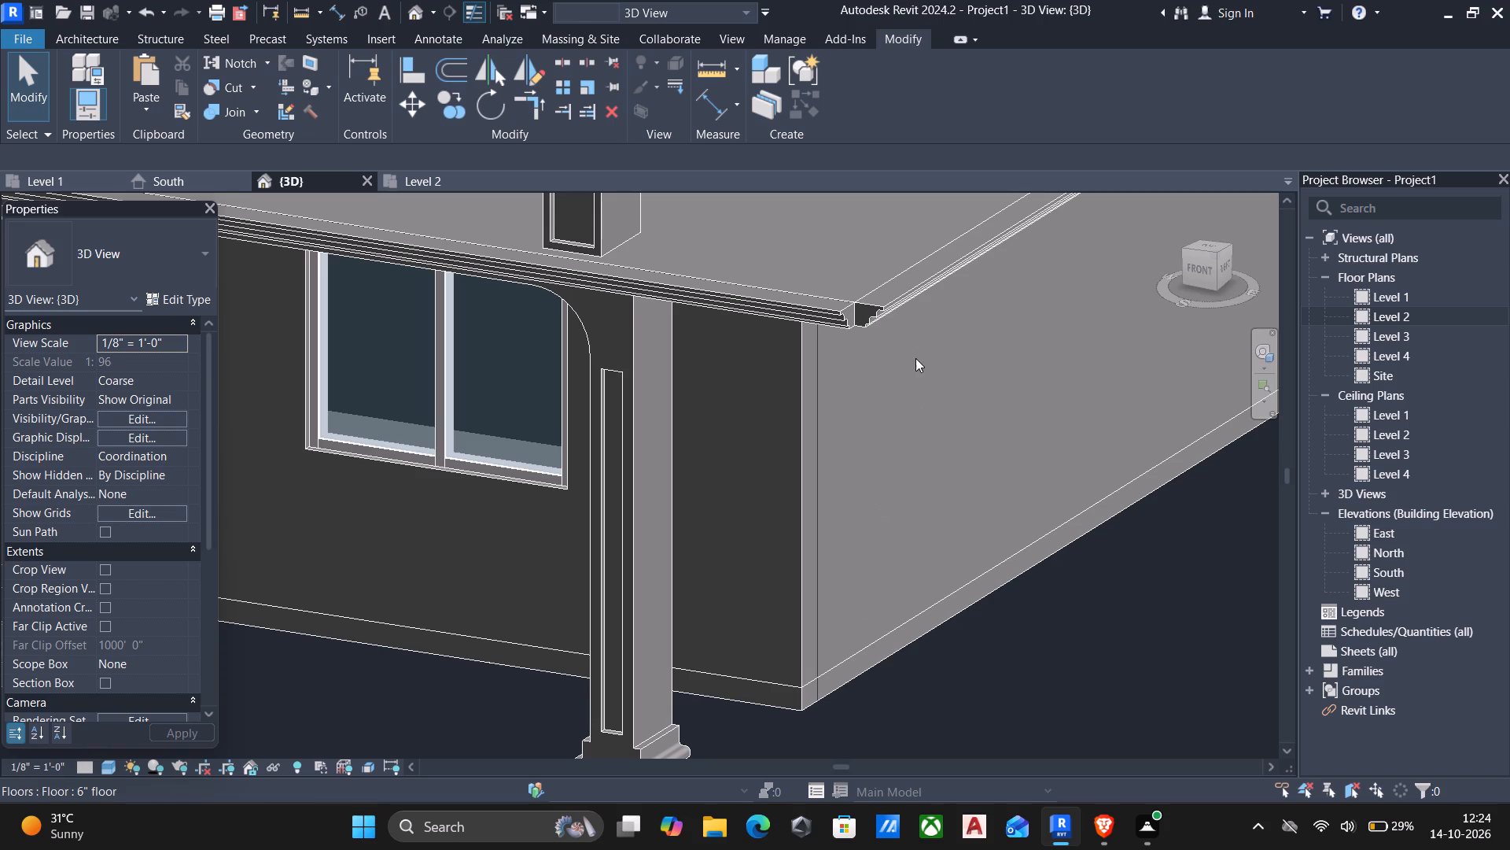
{"action": "scroll", "coordinate": [907, 323], "scroll_direction": "up", "scroll_amount": 3}
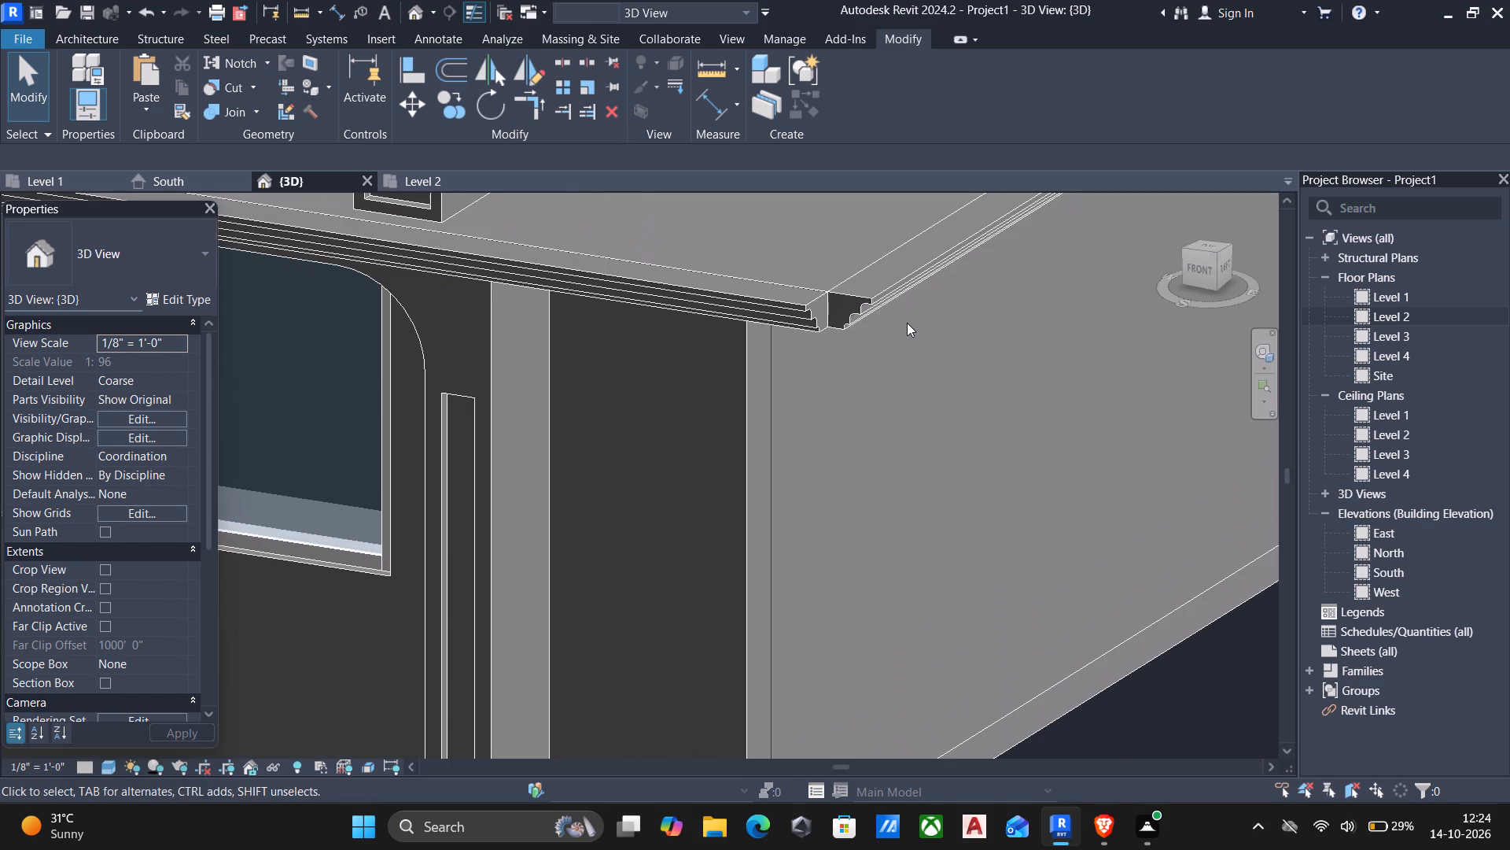
{"action": "scroll", "coordinate": [907, 323], "scroll_direction": "up", "scroll_amount": 5}
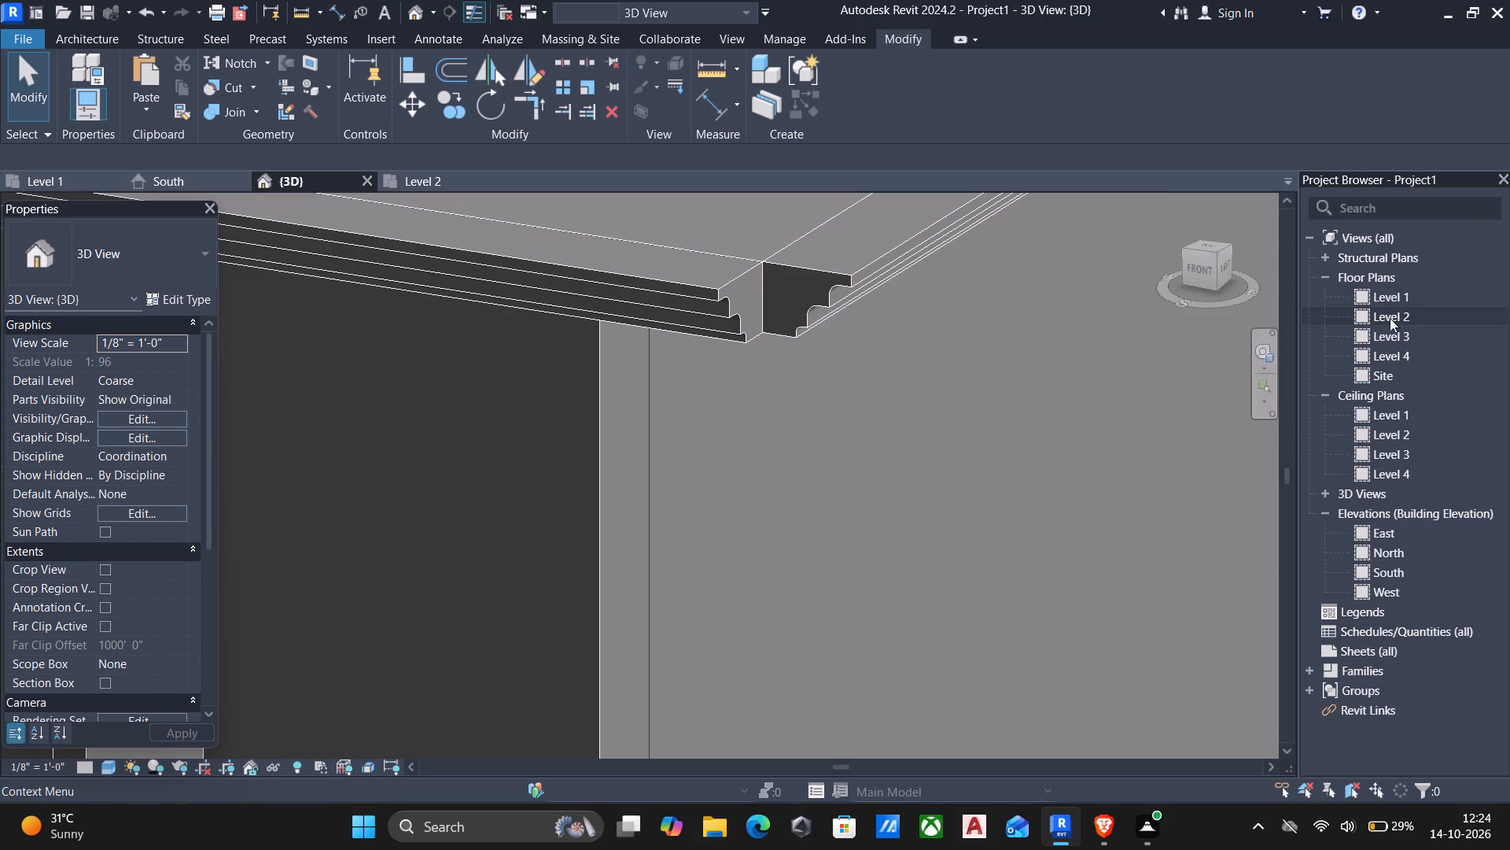
Reopen the cornice model in place and, in the Level 2 plan, lengthen the side extrusion past the front corner to a depth of 61' 8".
{"action": "left_click", "coordinate": [567, 294]}
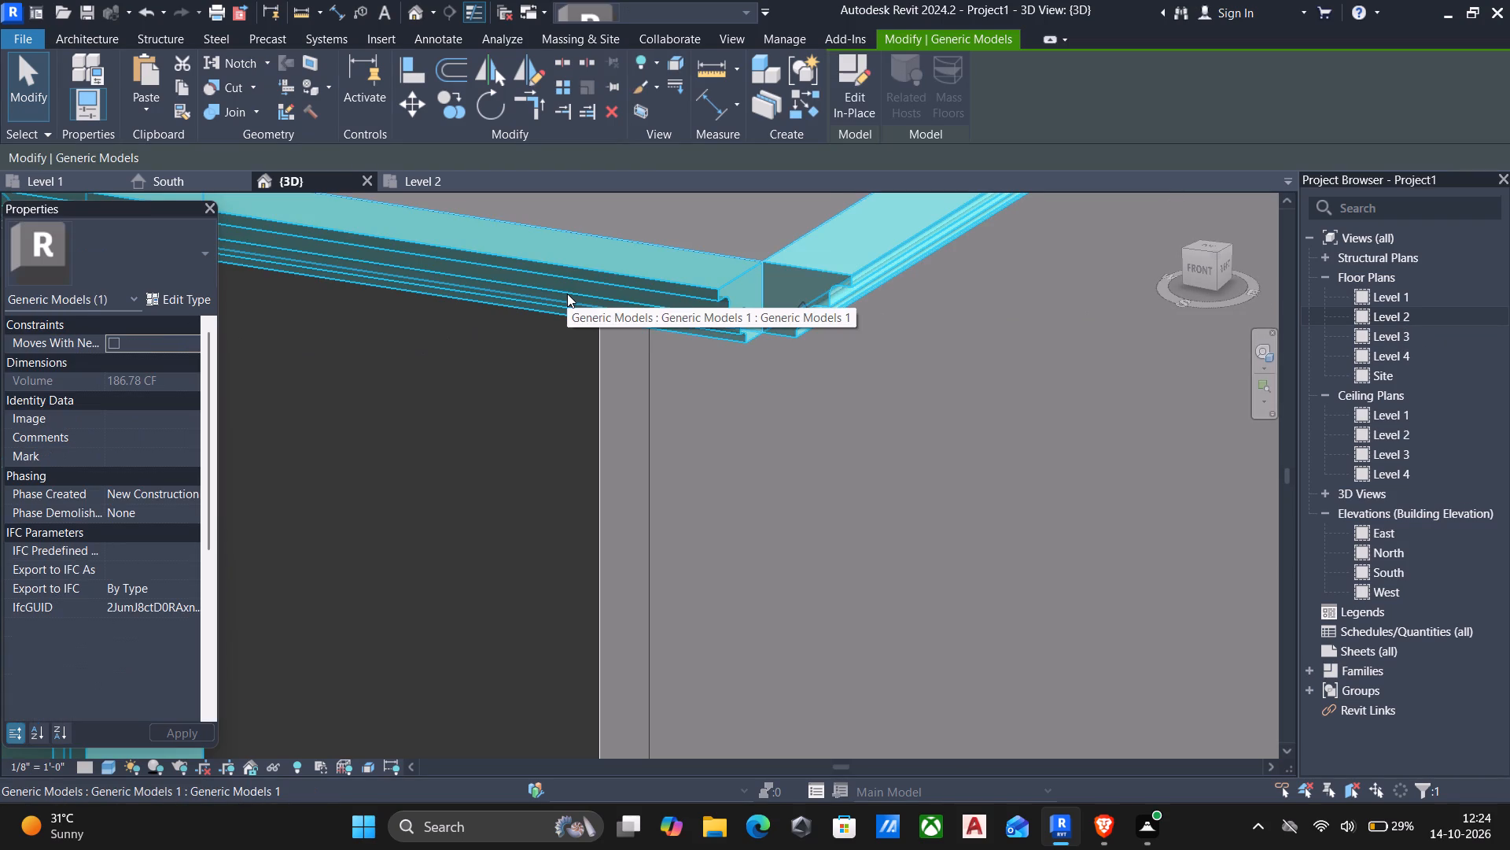
{"action": "left_click", "coordinate": [852, 83]}
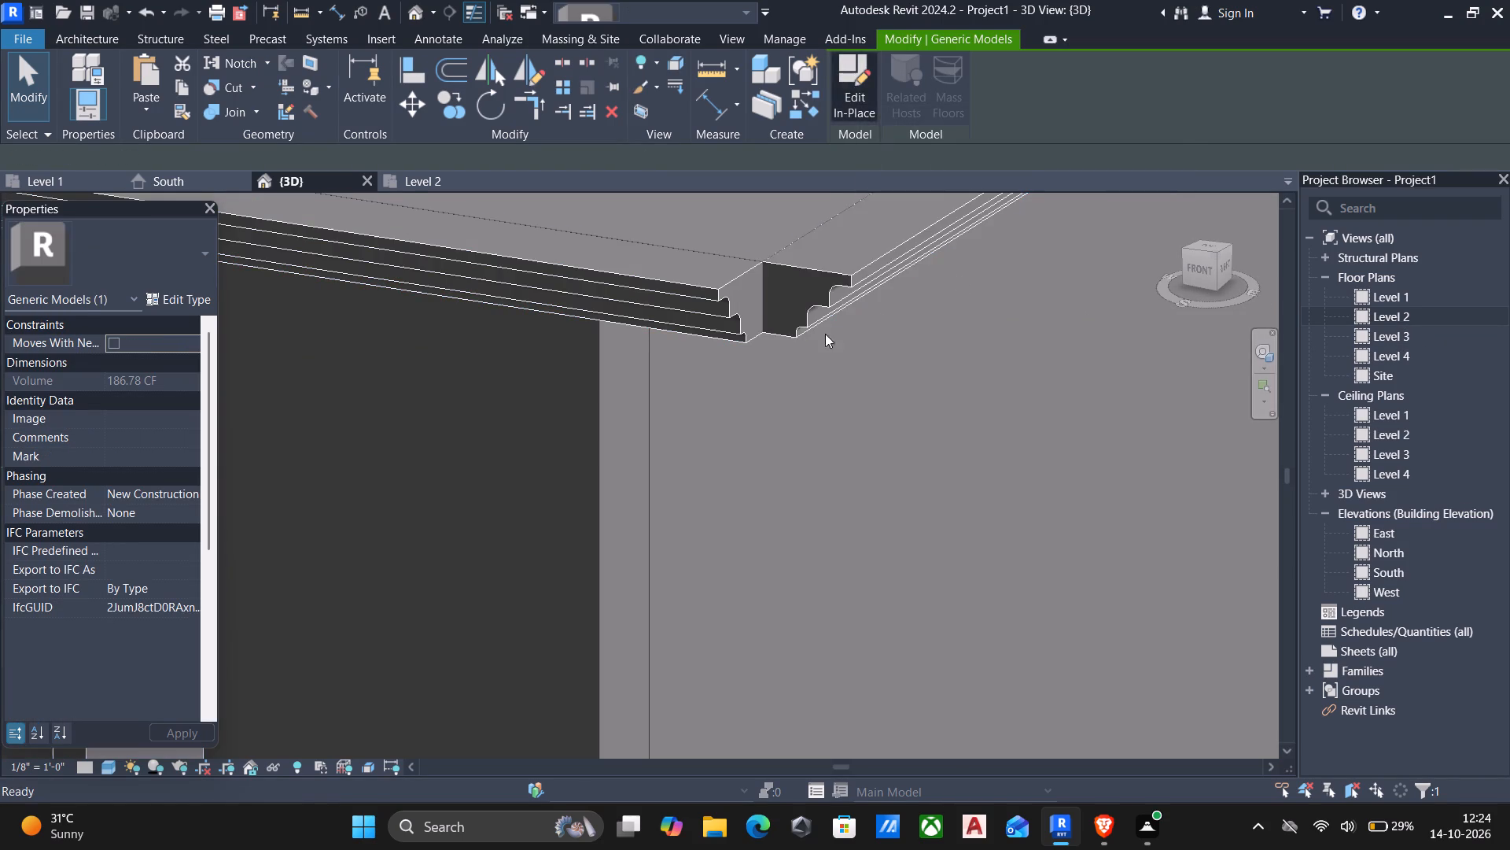
{"action": "double_click", "coordinate": [1410, 314]}
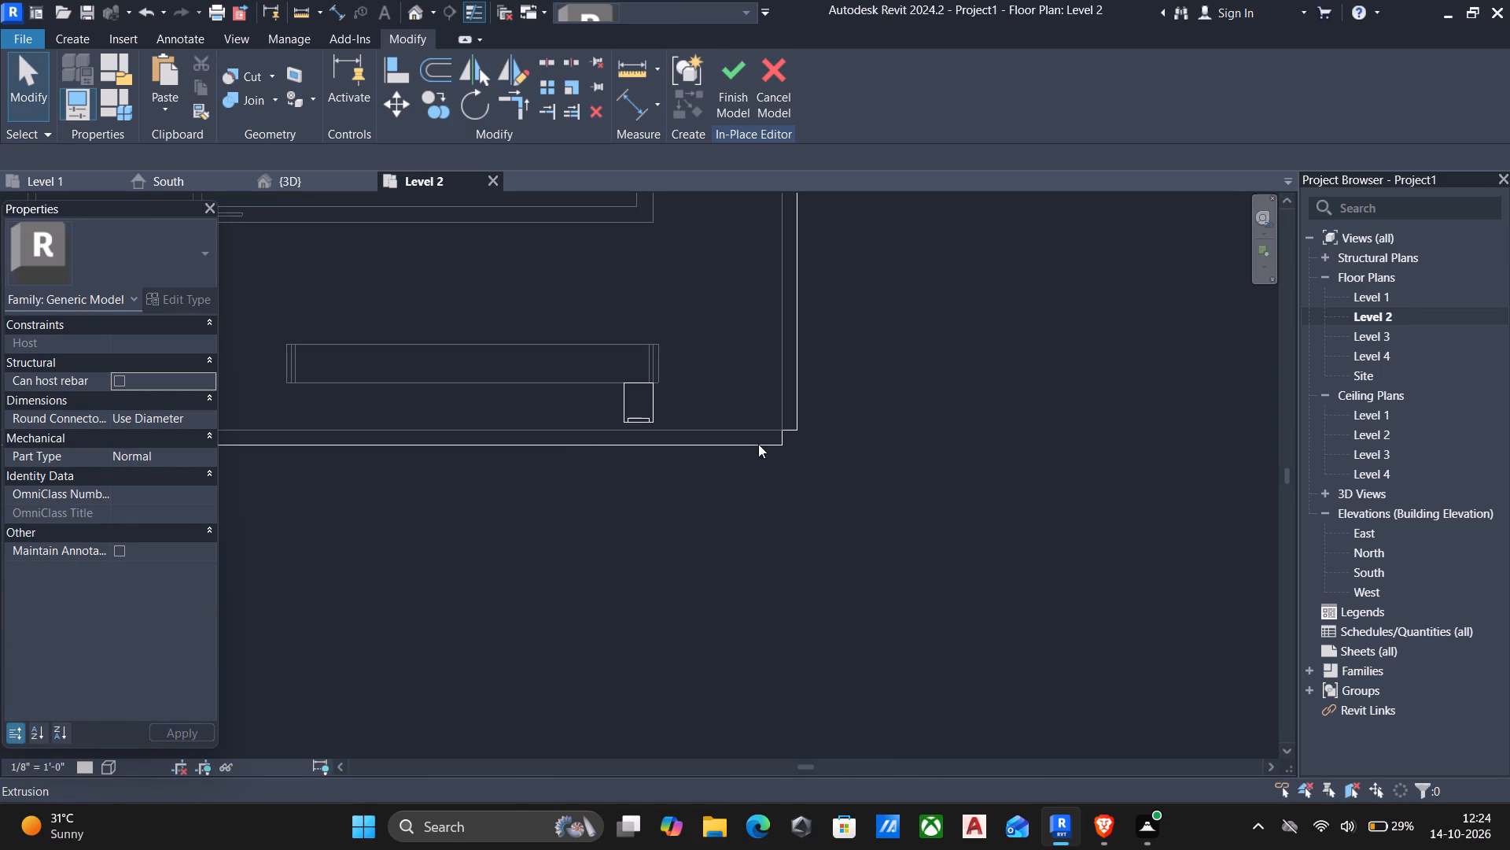
{"action": "left_click", "coordinate": [788, 417]}
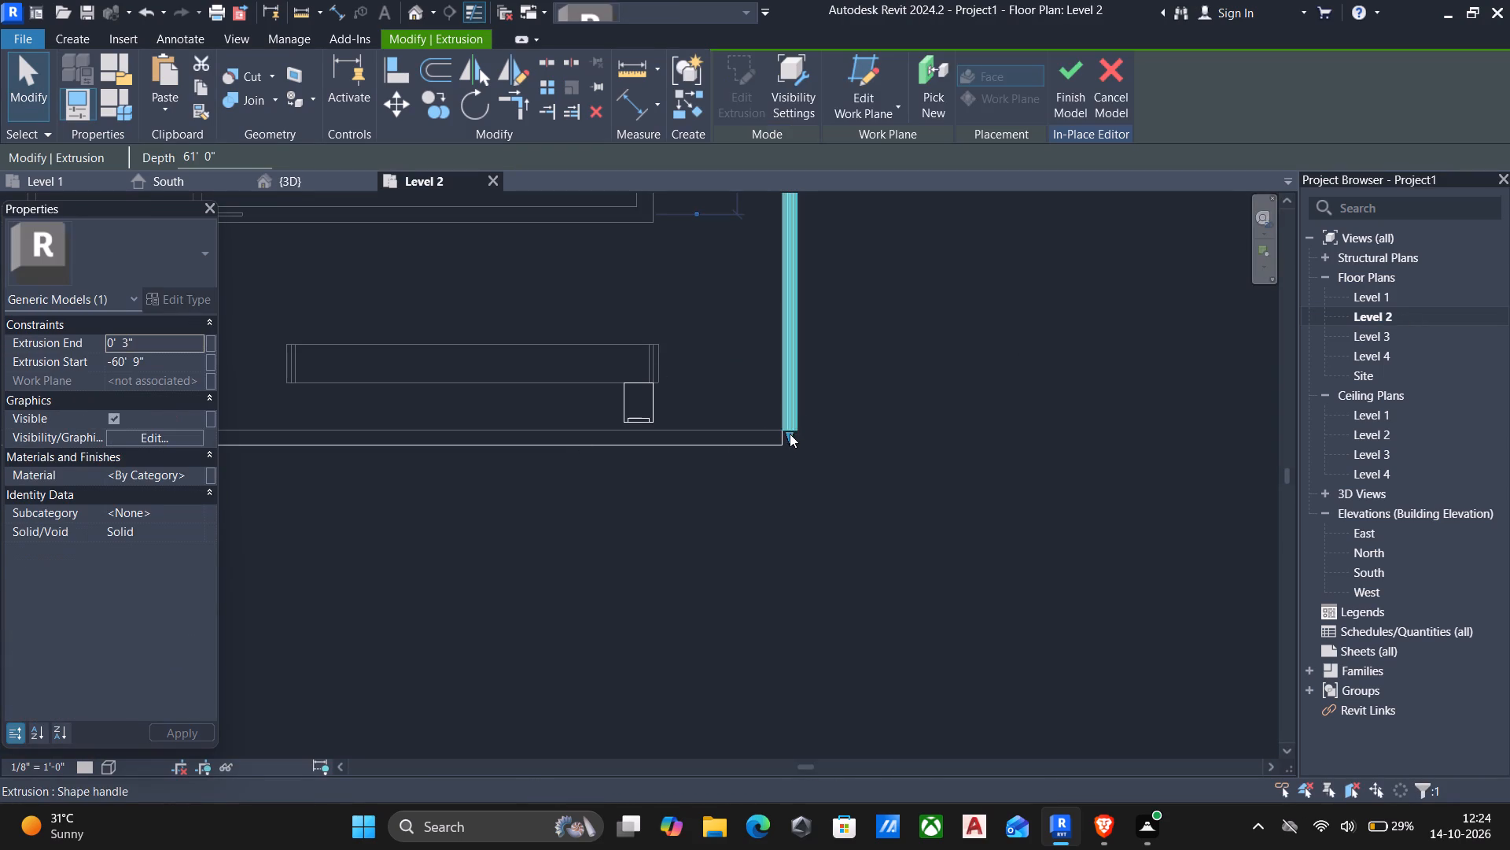
{"action": "left_click_drag", "start_coordinate": [790, 434], "coordinate": [790, 458]}
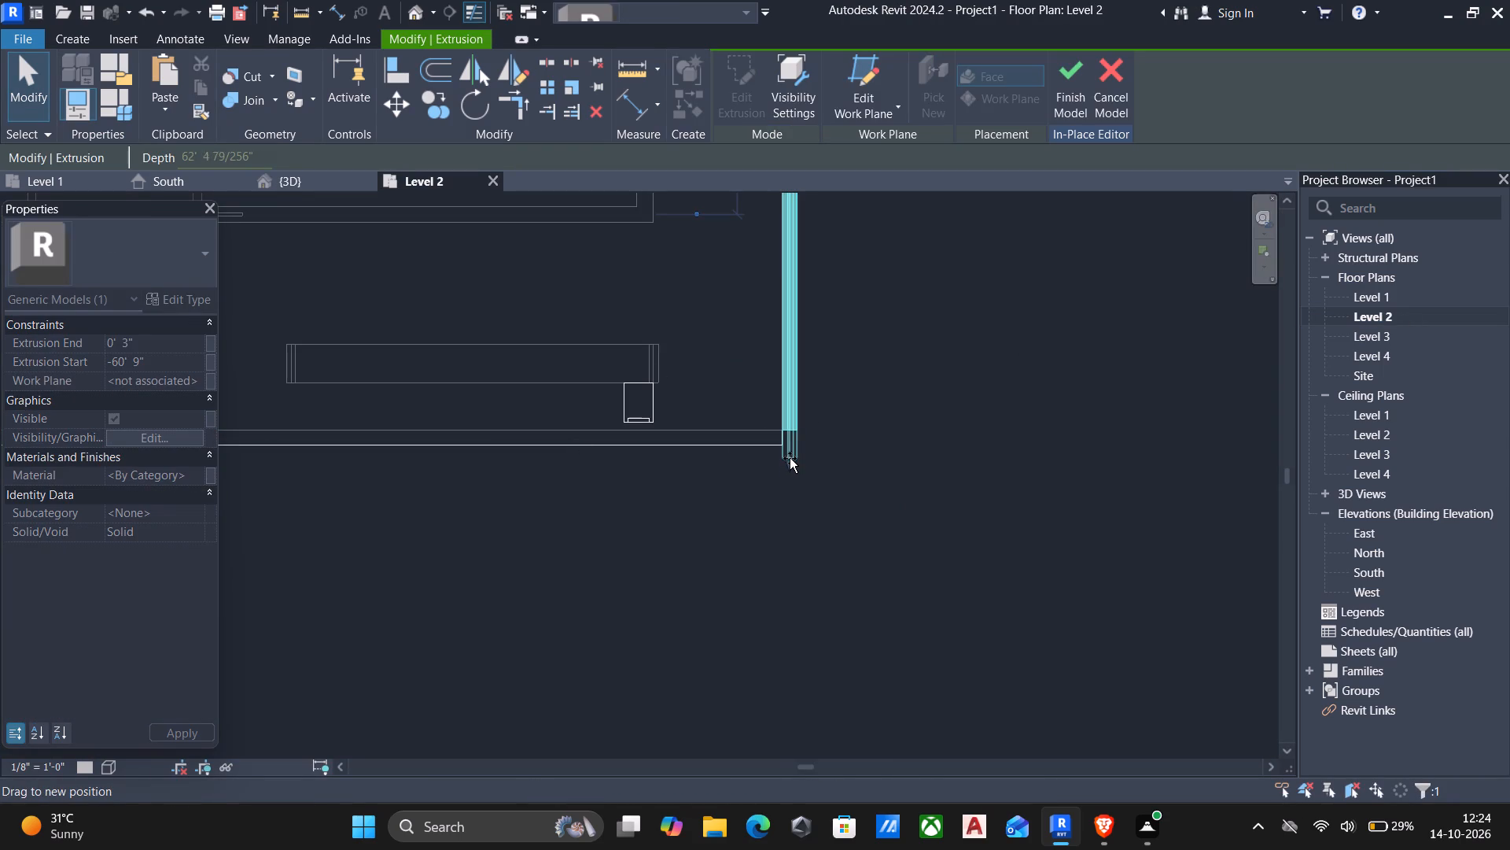
{"action": "left_click_drag", "start_coordinate": [790, 458], "coordinate": [788, 449]}
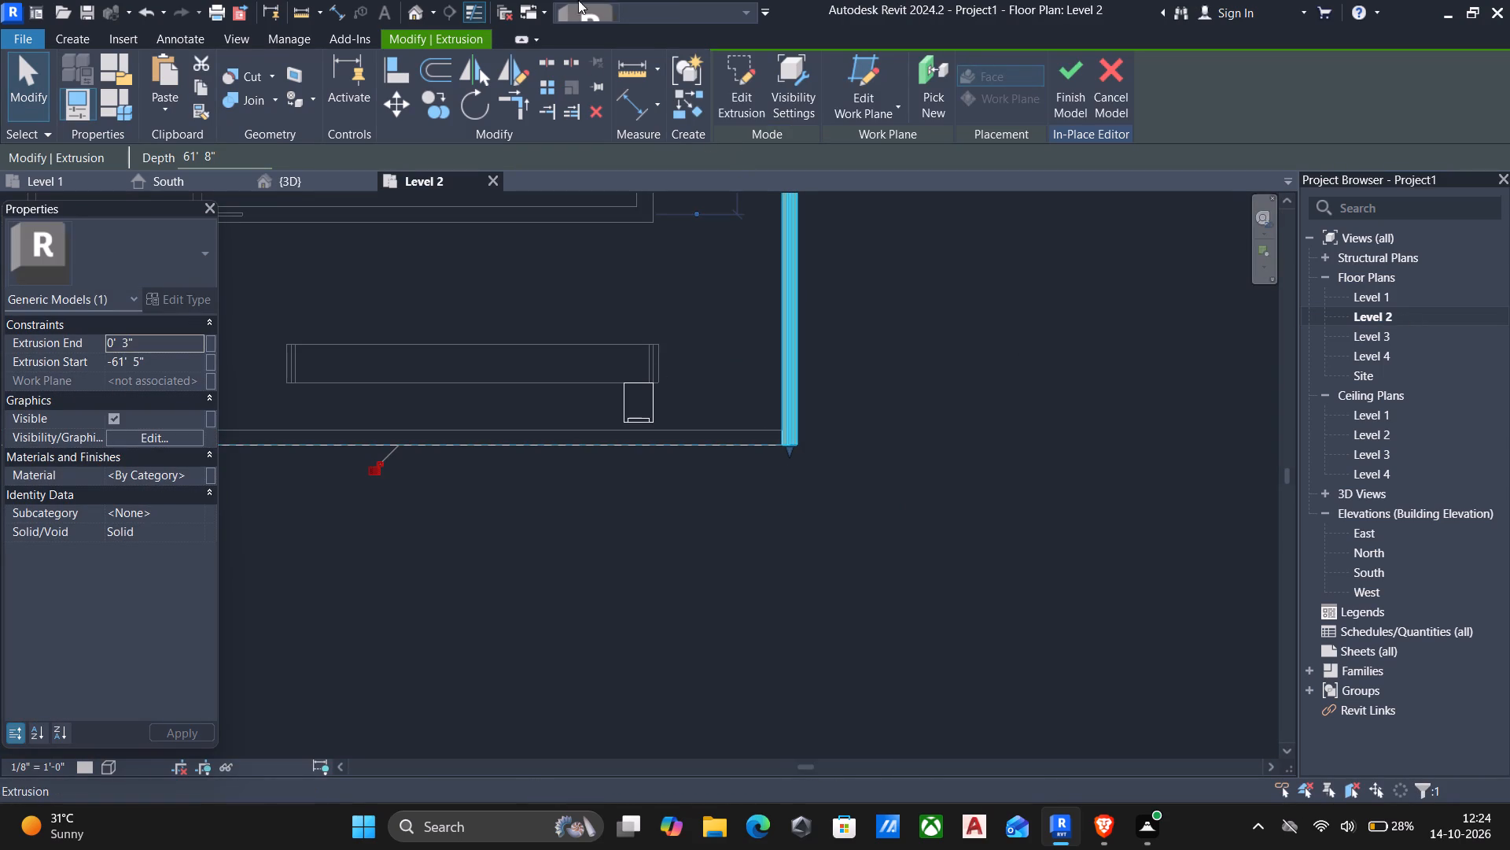
Return to 3D and examine the lengthened side cornice's end where it meets the front cornice.
{"action": "left_click", "coordinate": [419, 14]}
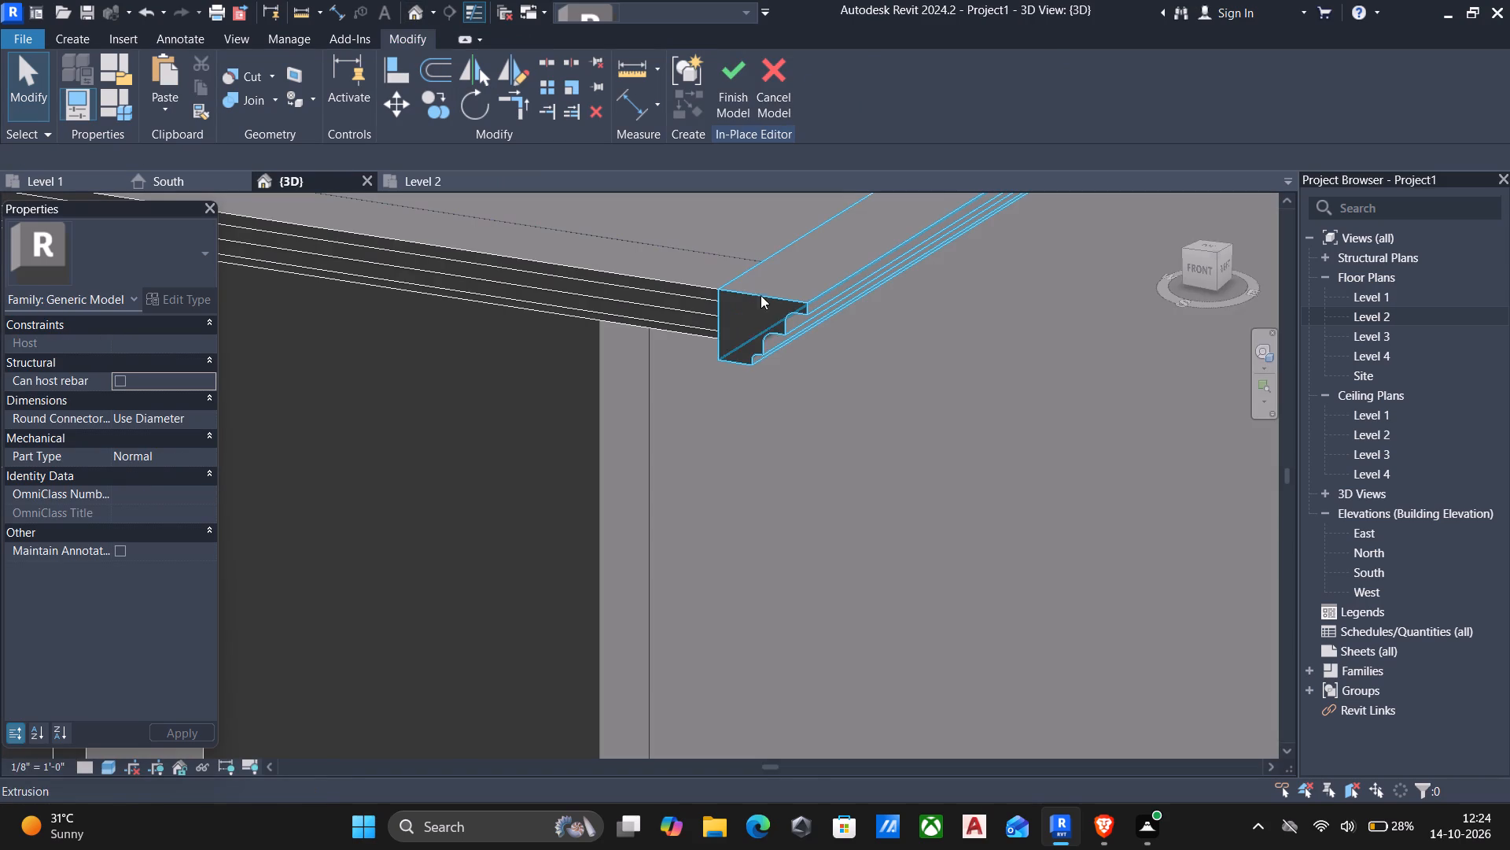
{"action": "scroll", "coordinate": [742, 354], "scroll_direction": "down", "scroll_amount": 2}
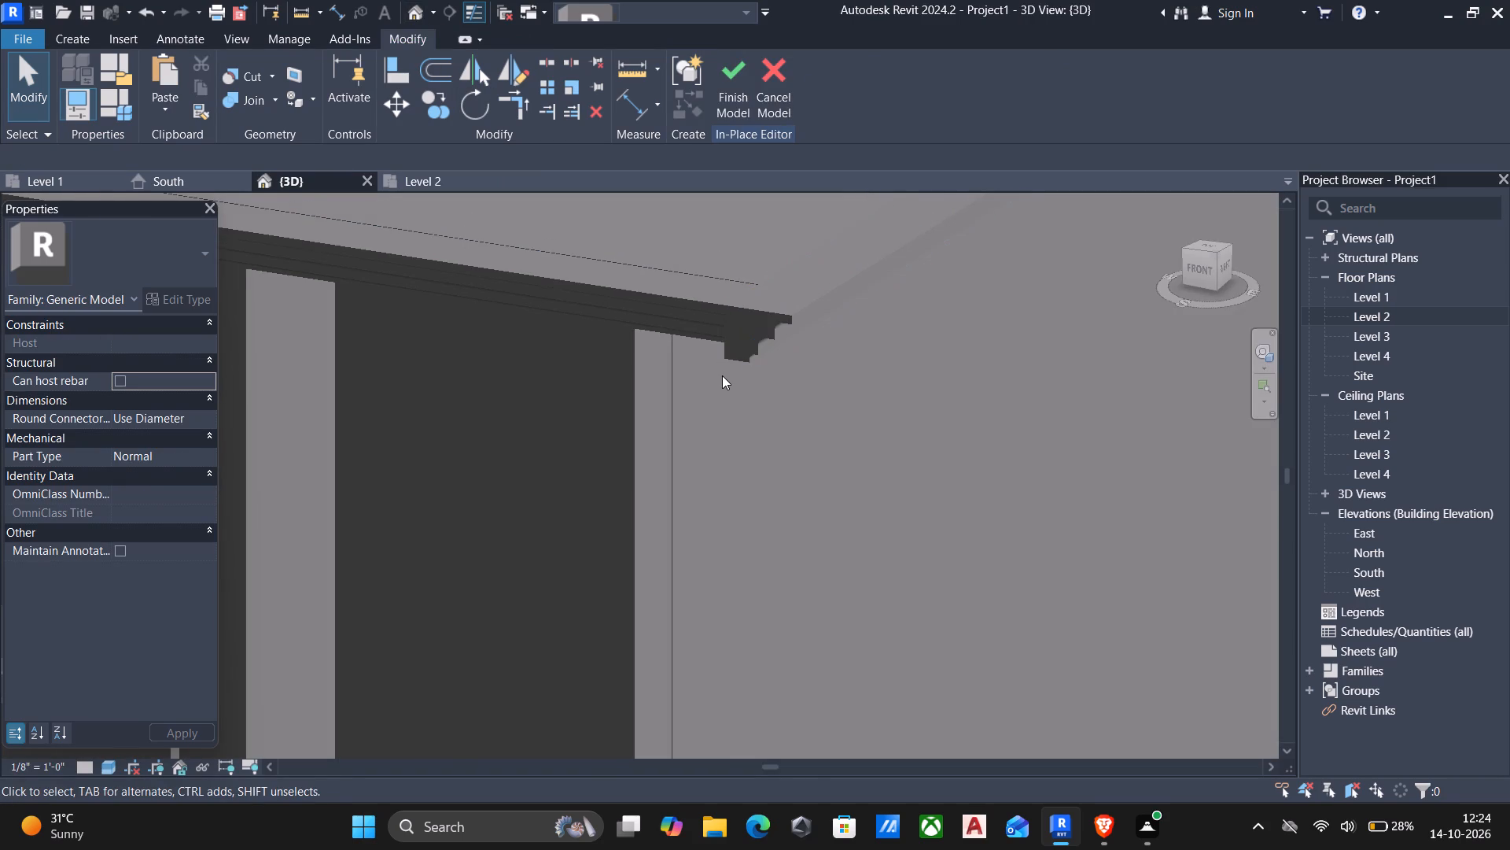
{"action": "key", "text": "Escape"}
{"action": "middle_click_drag", "start_coordinate": [722, 374], "coordinate": [820, 367], "text": "shift"}
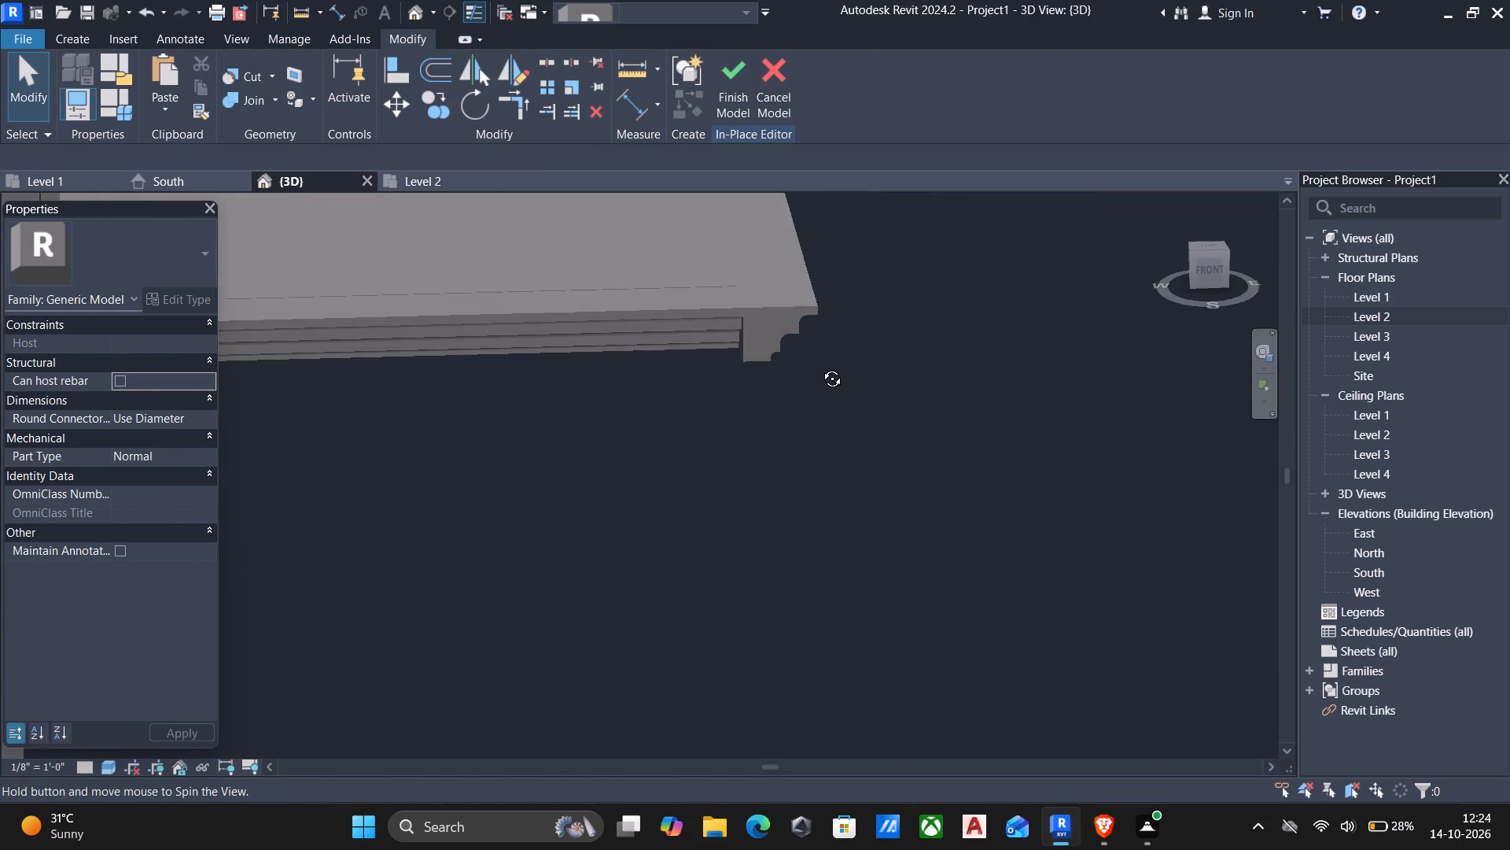
{"action": "middle_click_drag", "start_coordinate": [820, 367], "coordinate": [834, 301], "text": "shift"}
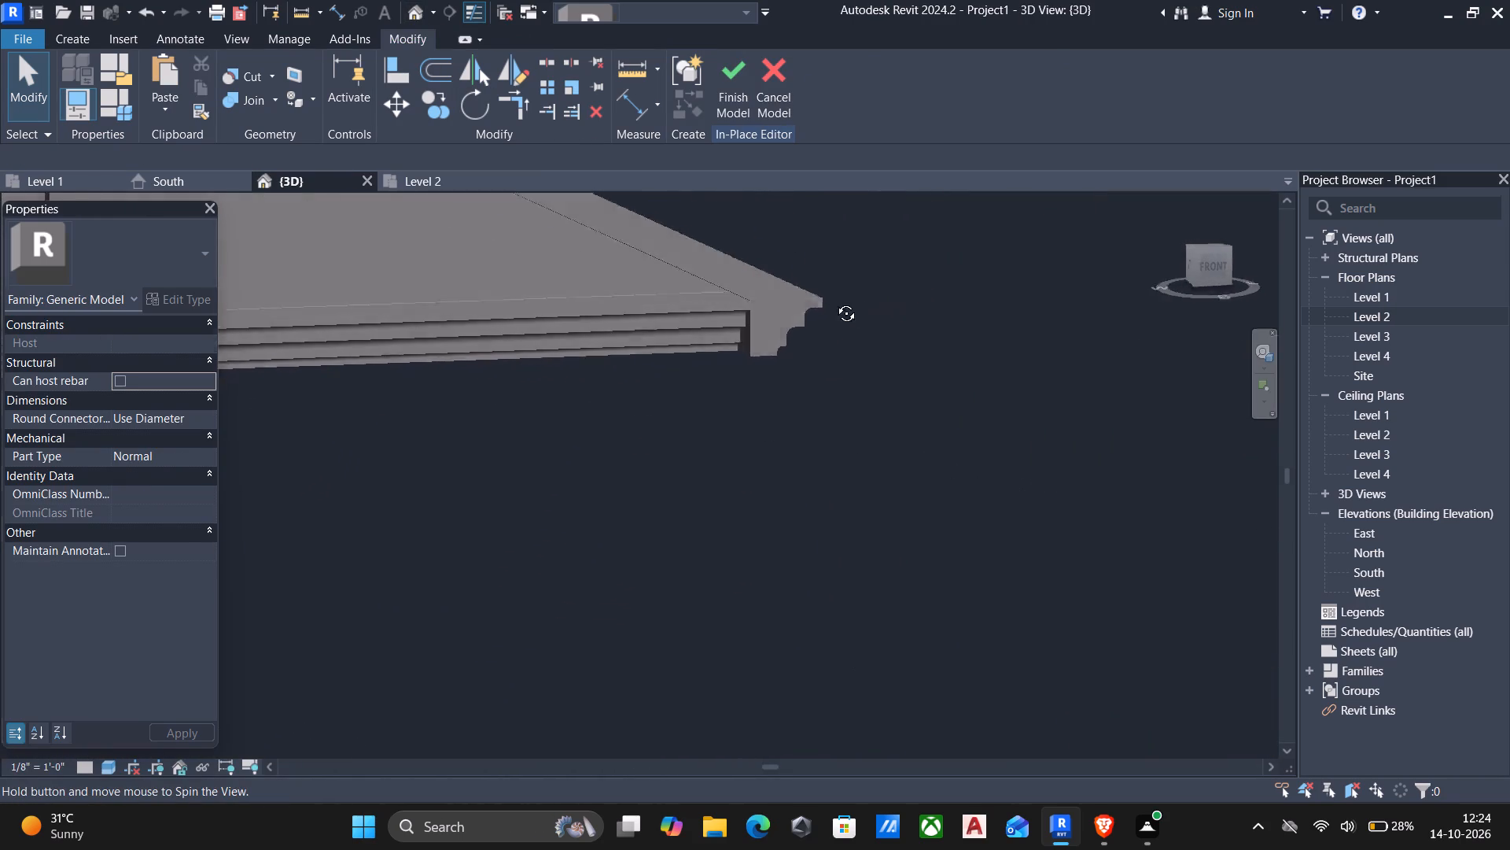
{"action": "middle_click_drag", "start_coordinate": [834, 301], "coordinate": [786, 305], "text": "shift"}
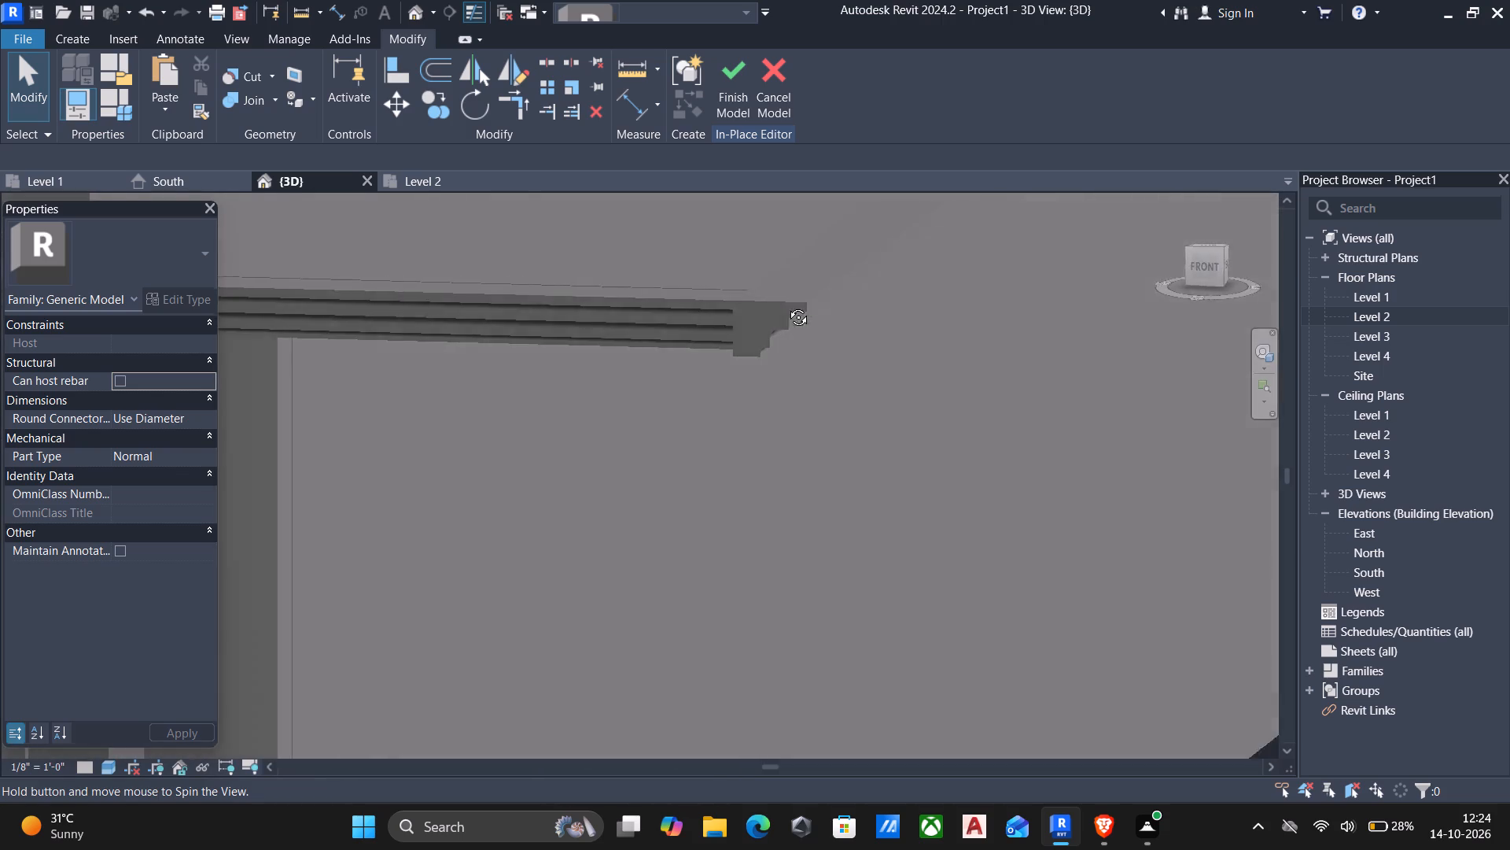
{"action": "middle_click_drag", "start_coordinate": [786, 305], "coordinate": [743, 292], "text": "shift"}
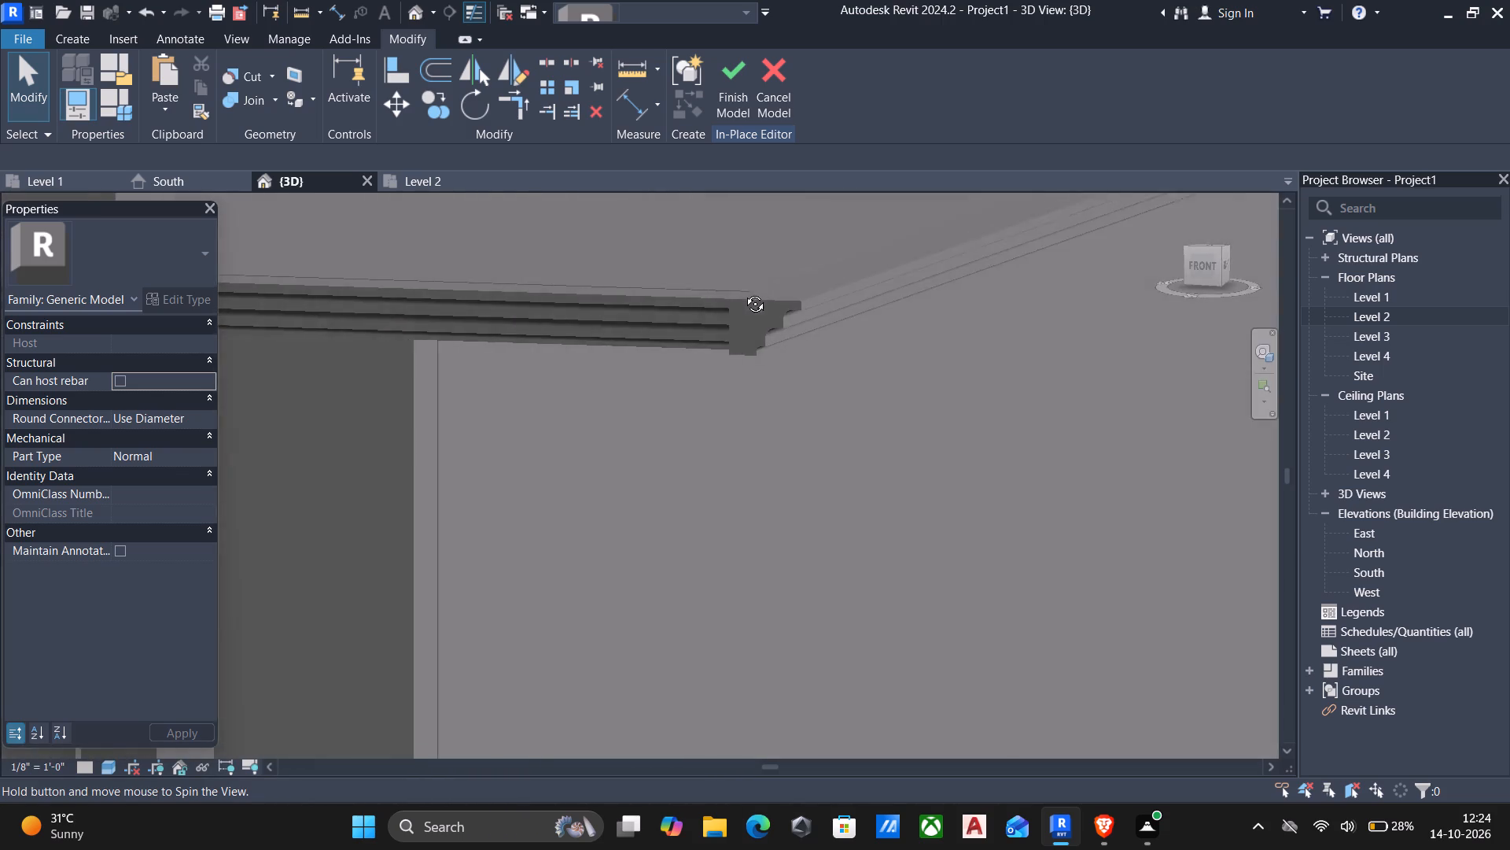
{"action": "middle_click_drag", "start_coordinate": [743, 292], "coordinate": [775, 284], "text": "shift"}
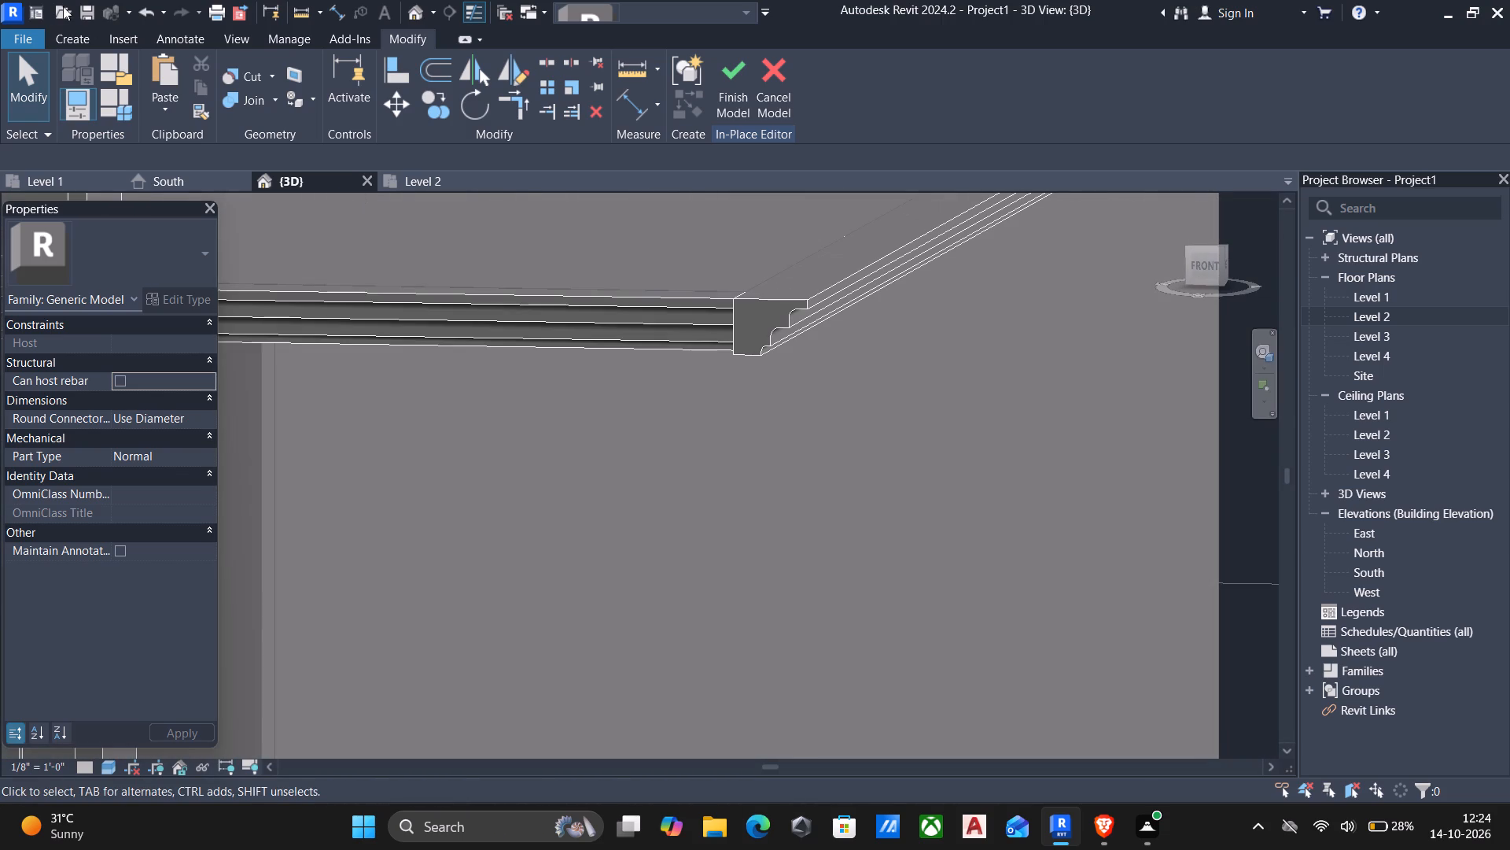
Start a void extrusion and set the side cornice's front end face as its work plane.
{"action": "left_click", "coordinate": [61, 41]}
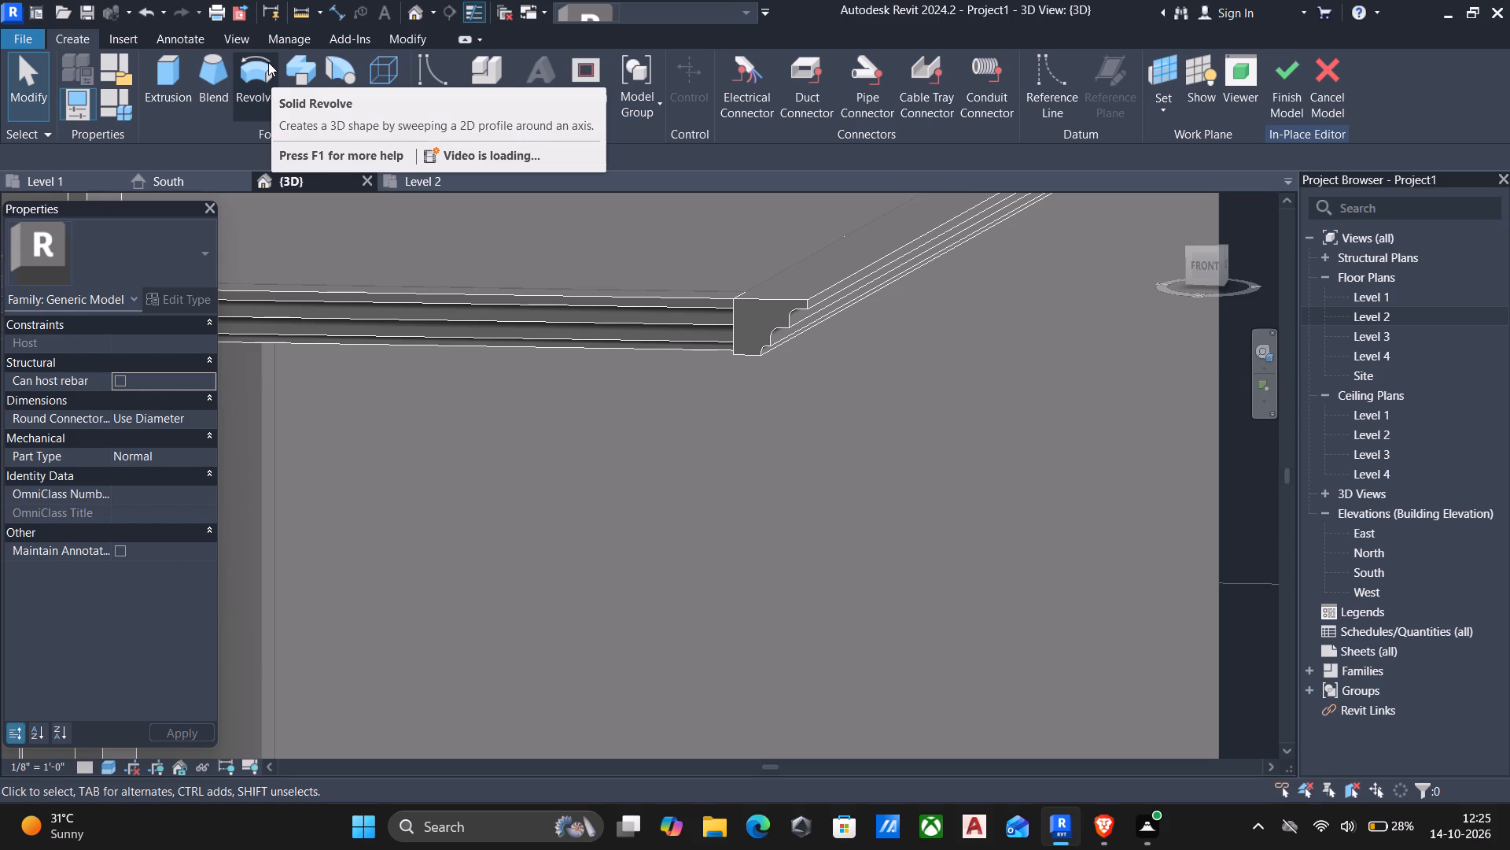
{"action": "left_click", "coordinate": [397, 98]}
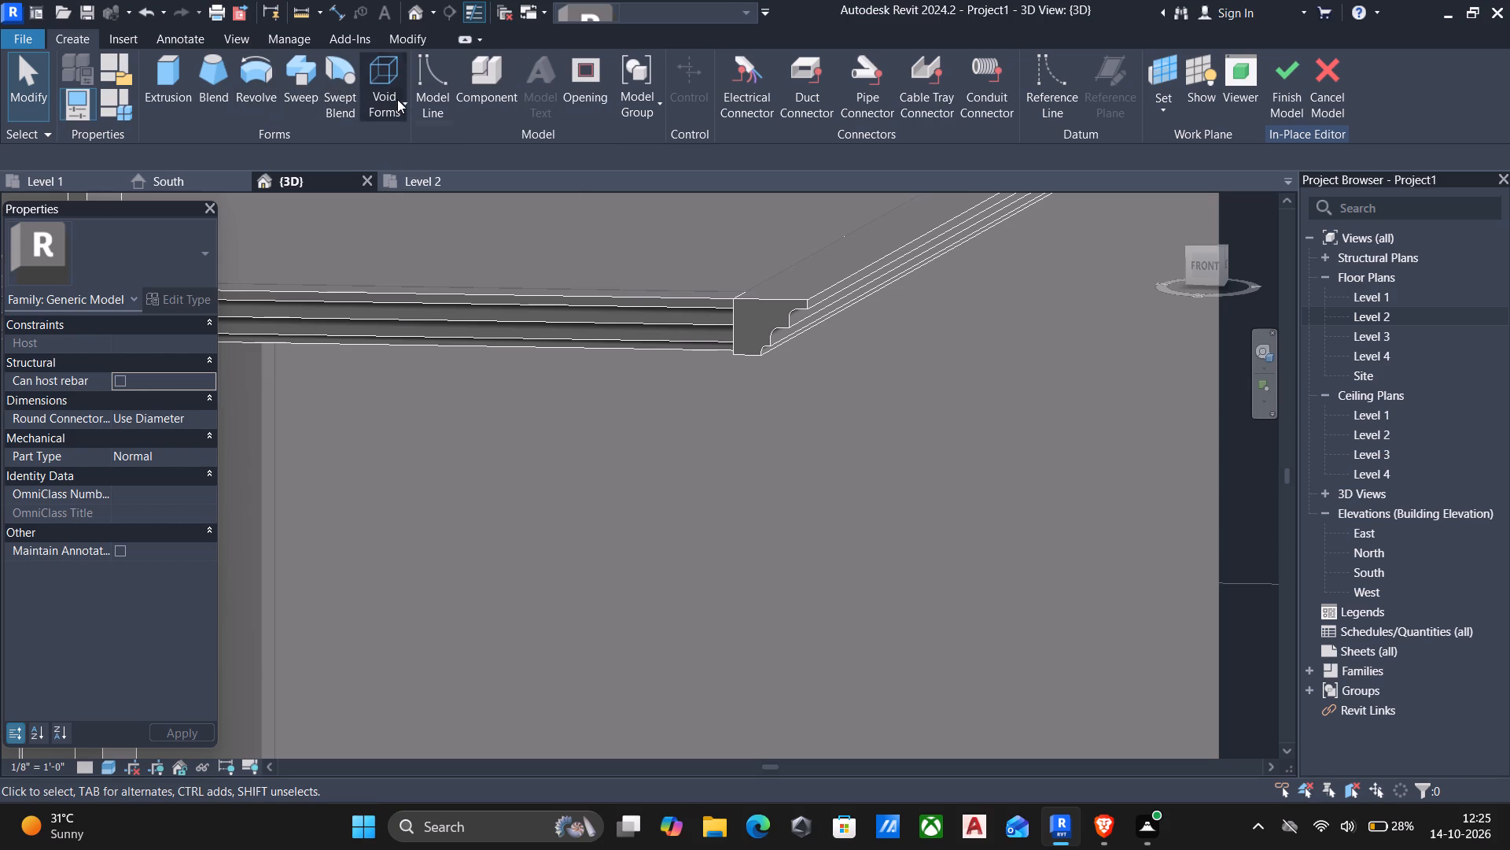
{"action": "left_click", "coordinate": [416, 146]}
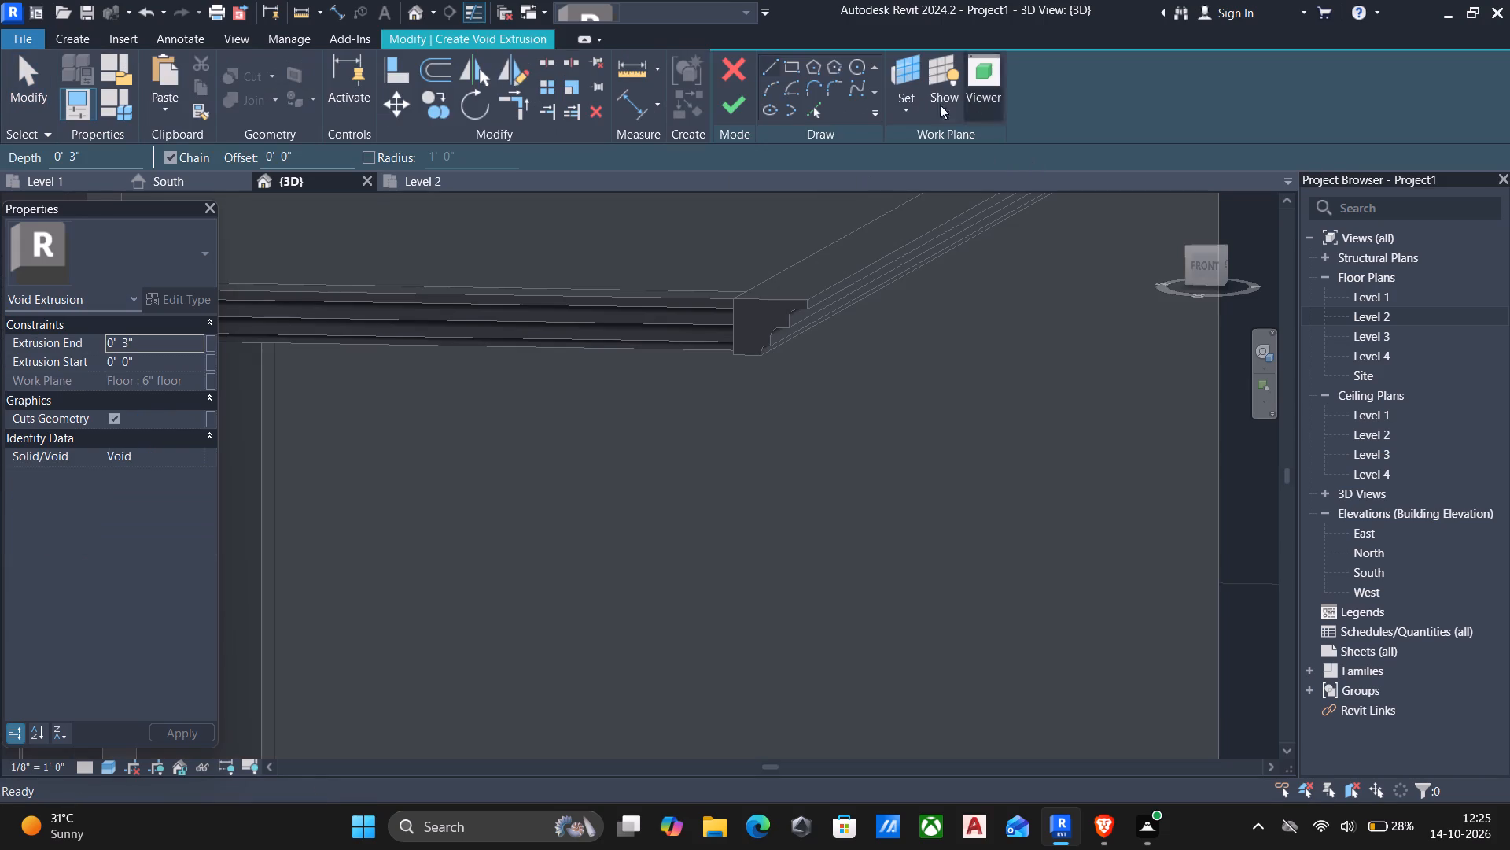
{"action": "left_click", "coordinate": [897, 118]}
{"action": "left_click", "coordinate": [915, 172]}
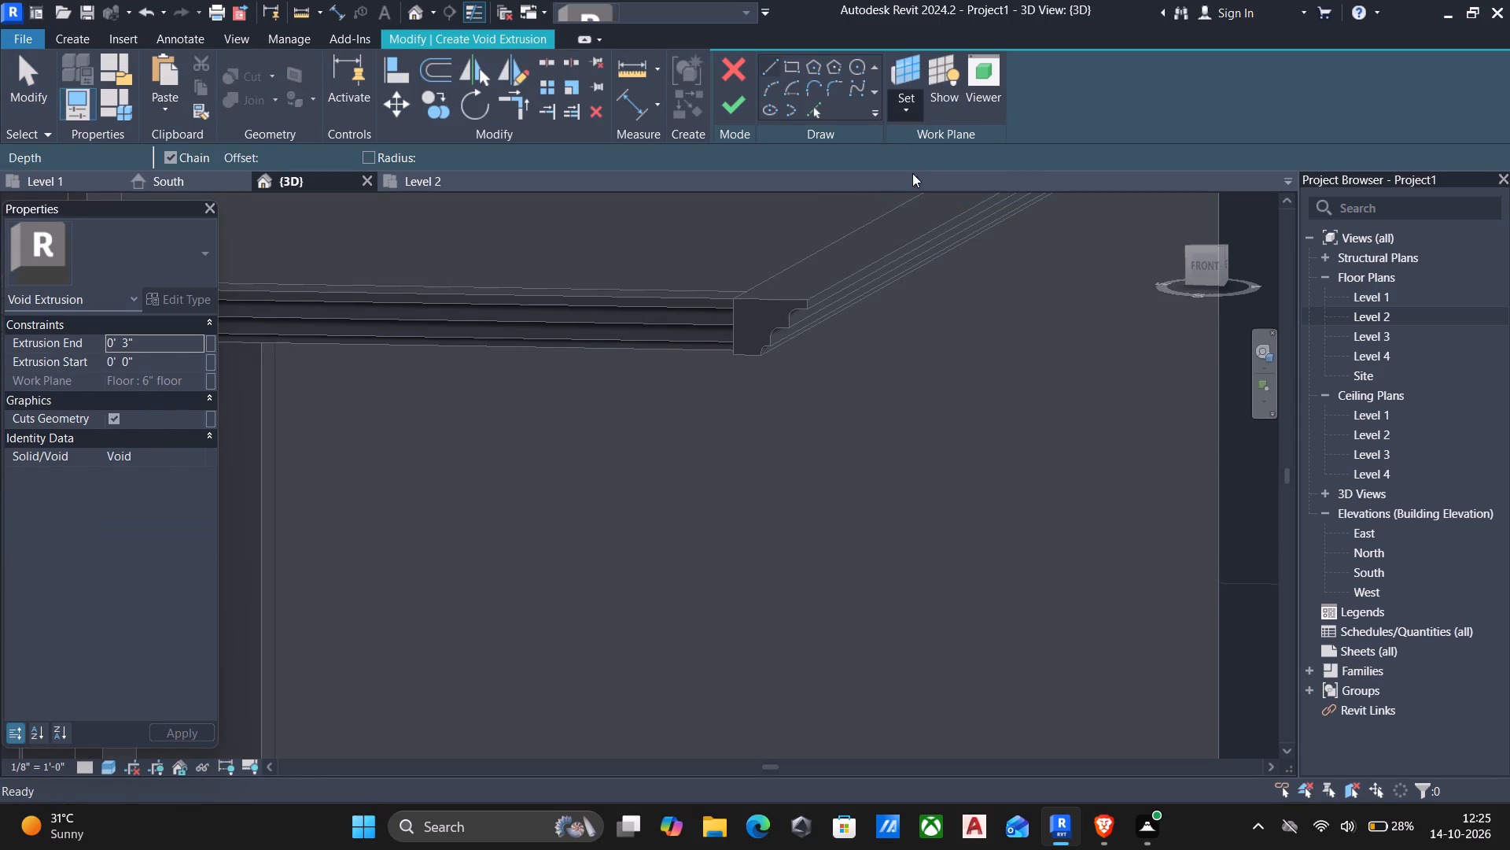
{"action": "left_click", "coordinate": [746, 306]}
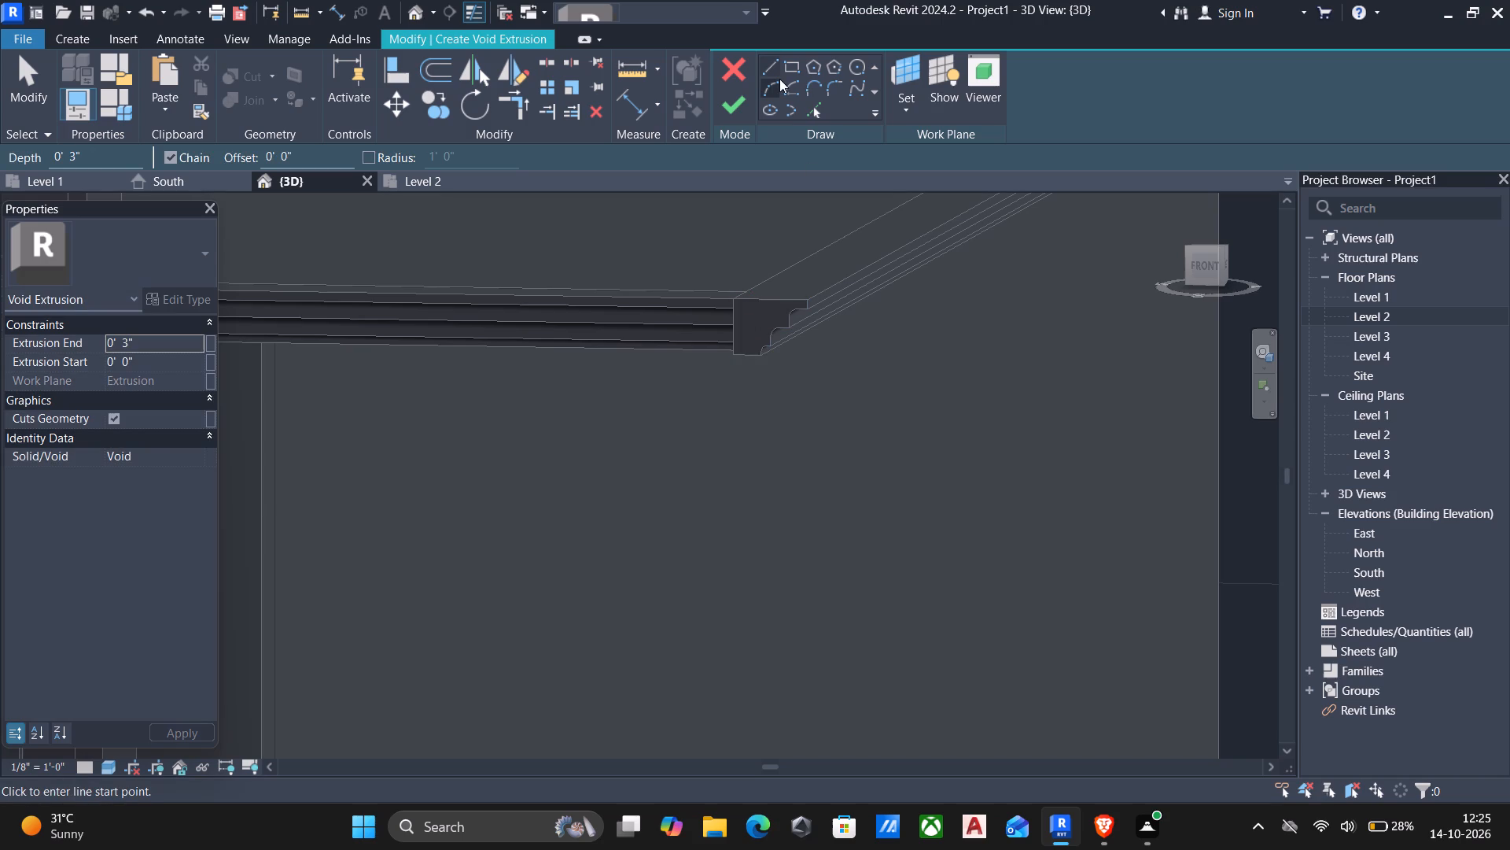
Trace the stepped cornice profile on the end face by picking its straight edges and arcs as void sketch lines.
{"action": "left_click", "coordinate": [816, 109]}
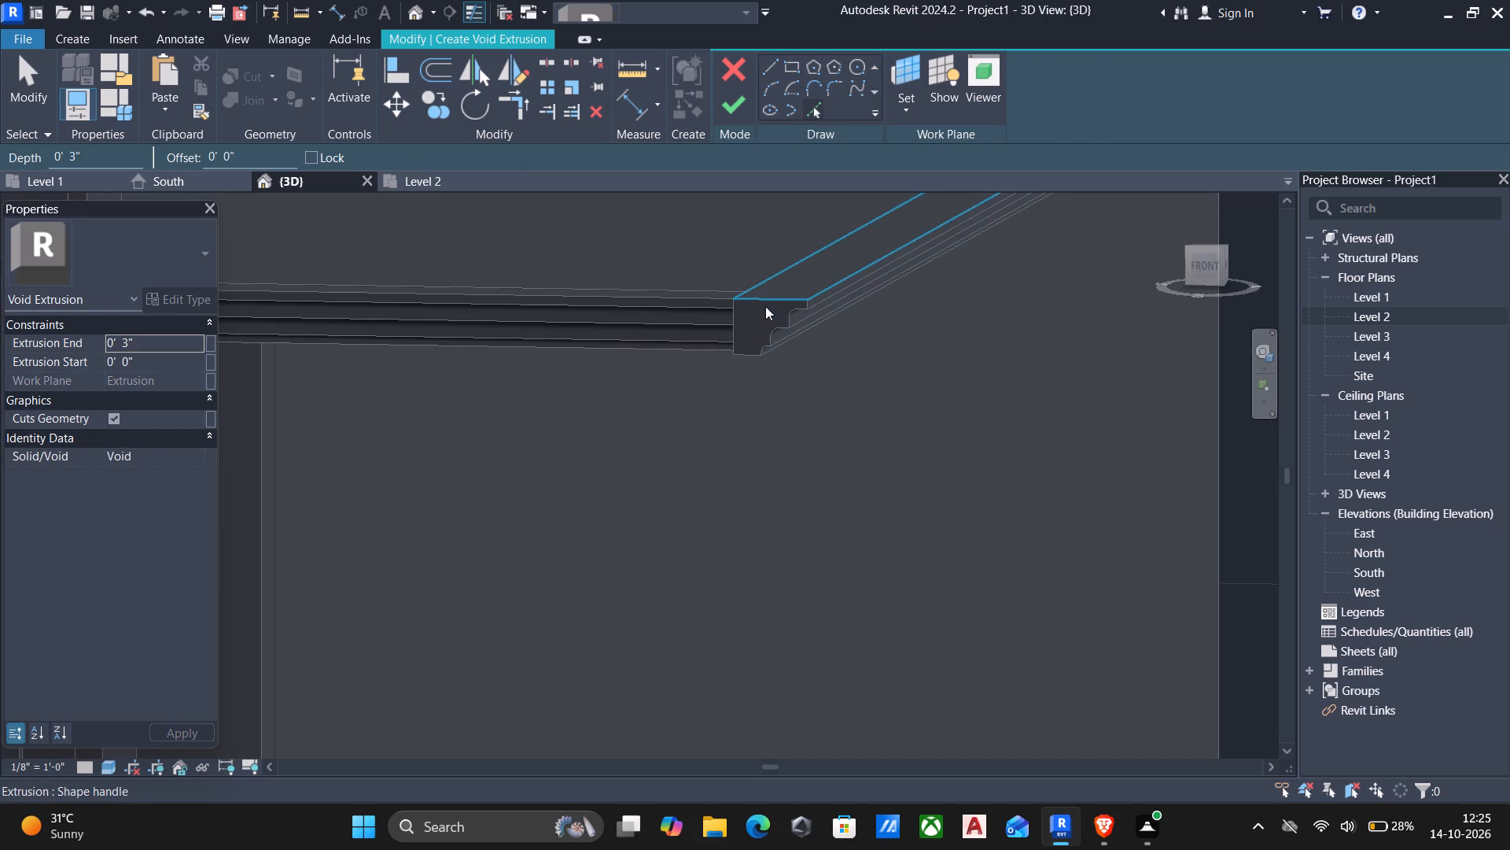
{"action": "scroll", "coordinate": [765, 306], "scroll_direction": "up", "scroll_amount": 5}
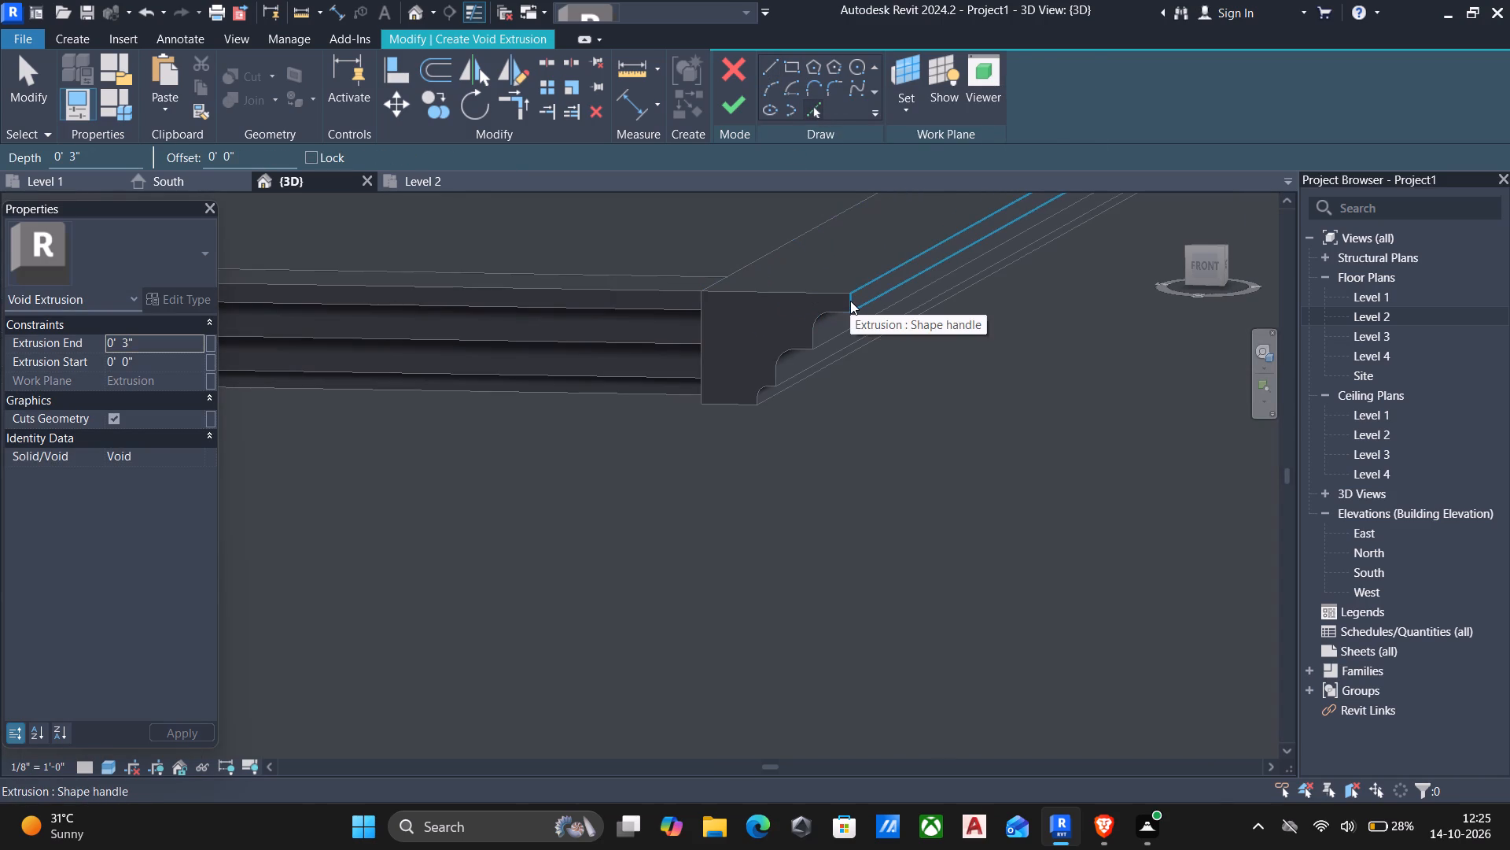
{"action": "scroll", "coordinate": [851, 300], "scroll_direction": "up", "scroll_amount": 5}
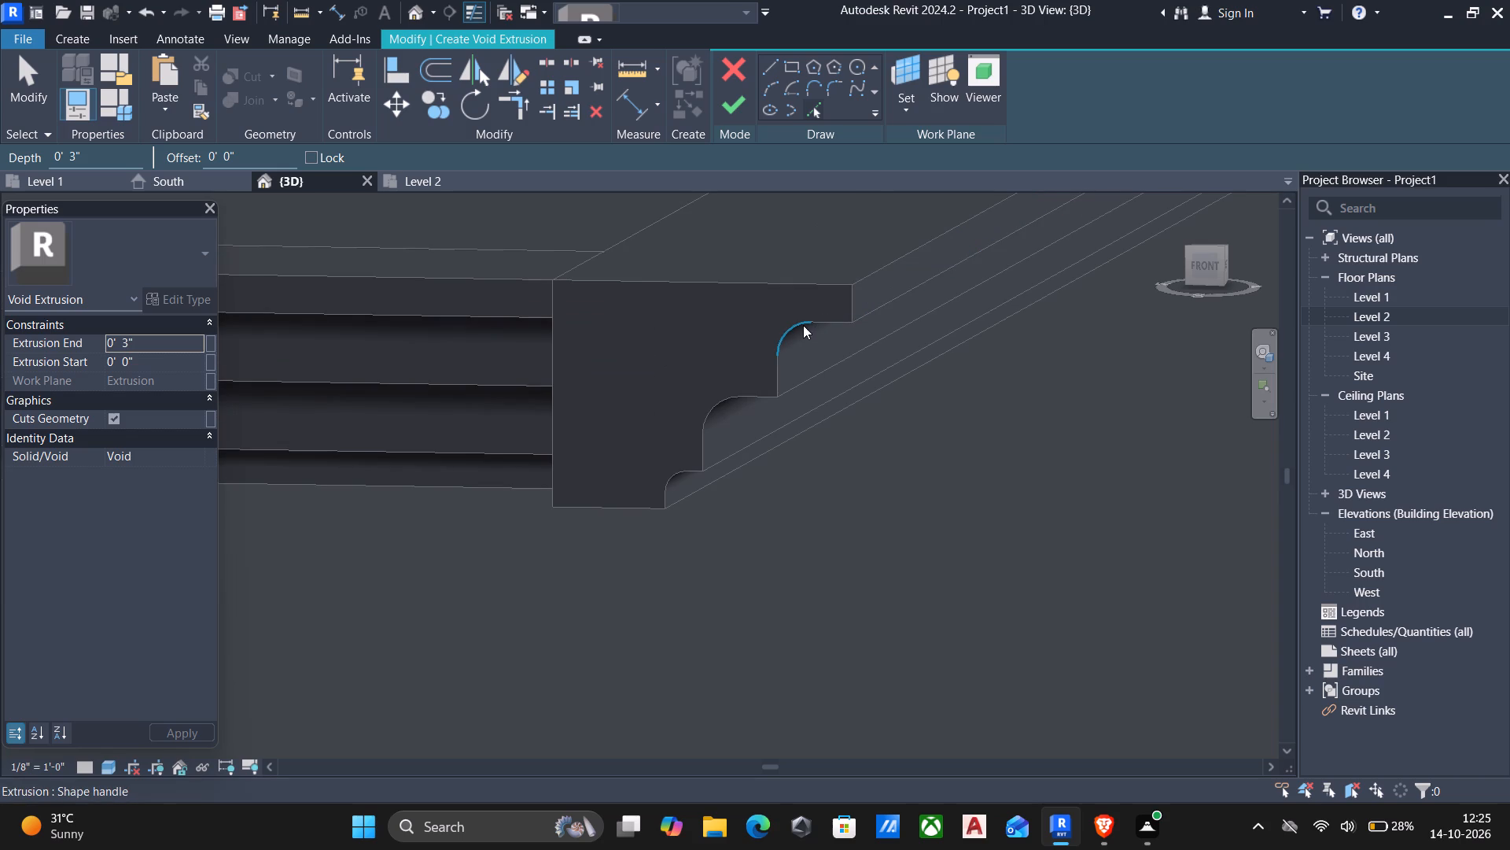
{"action": "left_click", "coordinate": [797, 324]}
{"action": "left_click", "coordinate": [830, 318]}
{"action": "left_click", "coordinate": [853, 304]}
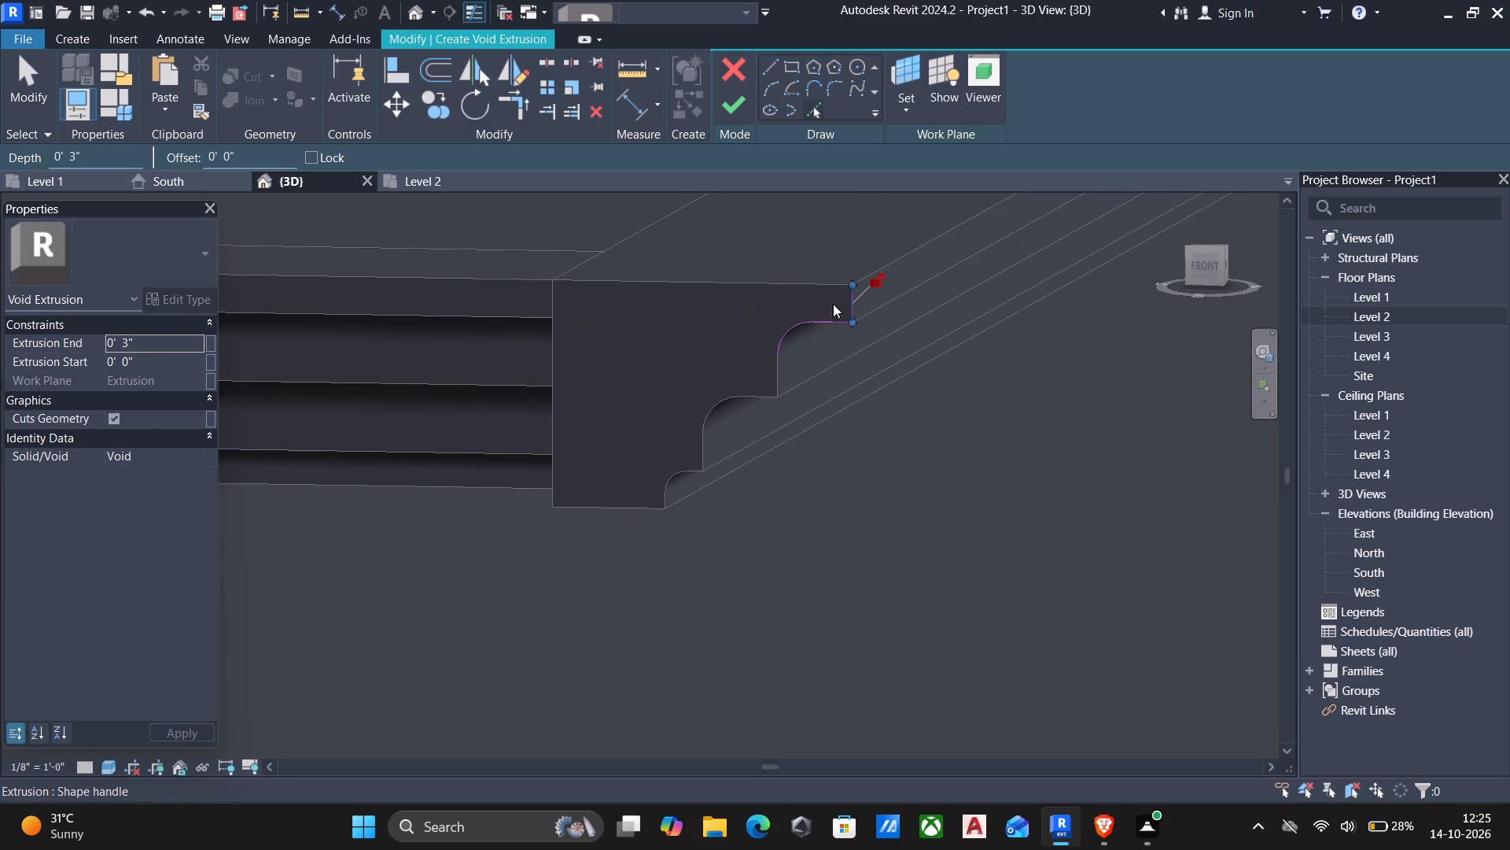
{"action": "left_click", "coordinate": [779, 285]}
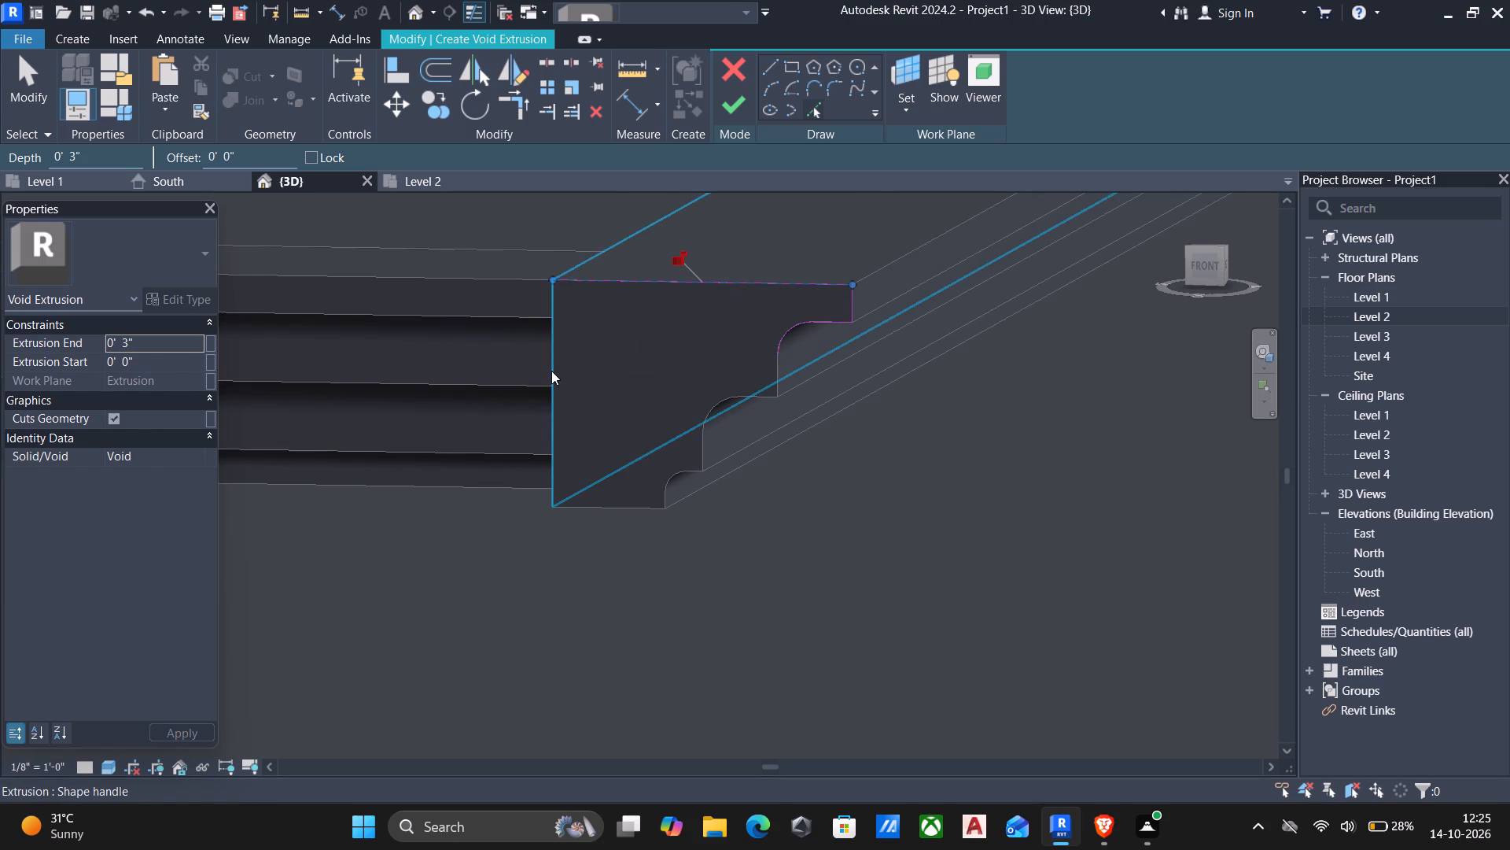
{"action": "left_click", "coordinate": [554, 371]}
{"action": "left_click", "coordinate": [606, 506]}
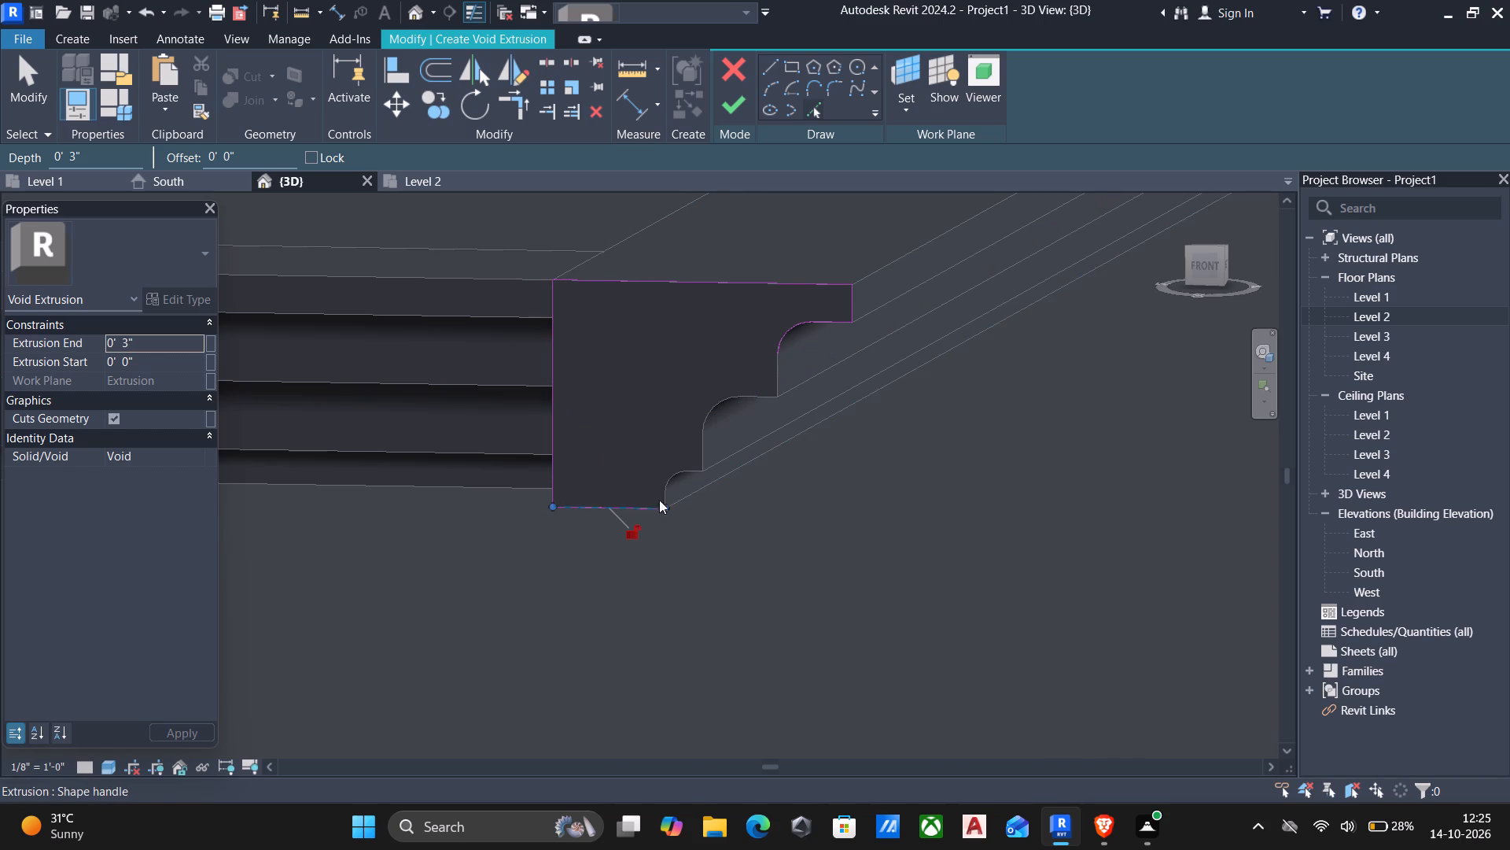
{"action": "left_click", "coordinate": [665, 490]}
{"action": "scroll", "coordinate": [665, 499], "scroll_direction": "up", "scroll_amount": 5}
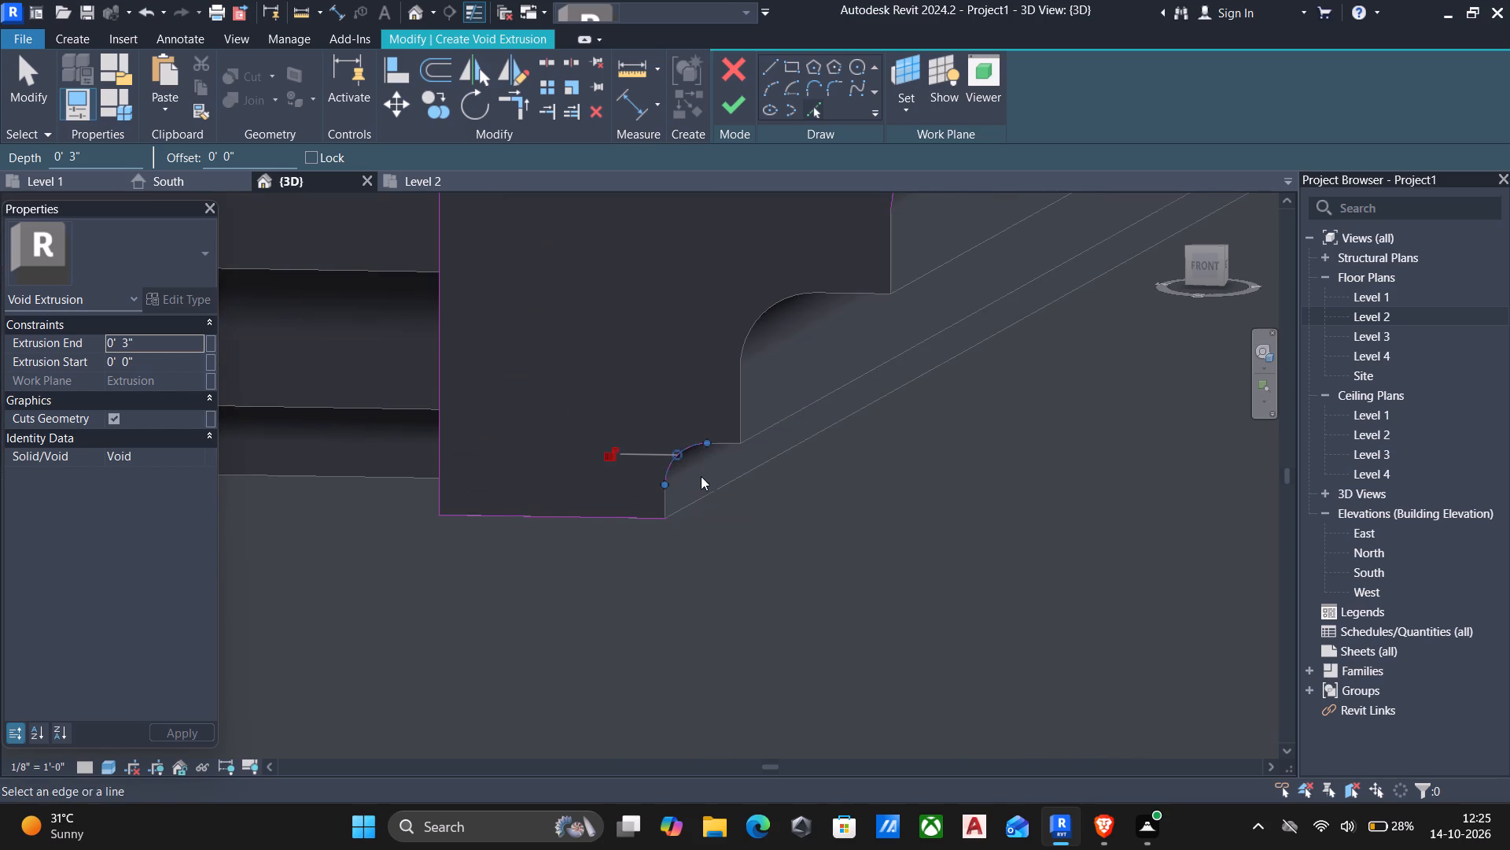
{"action": "left_click", "coordinate": [738, 416]}
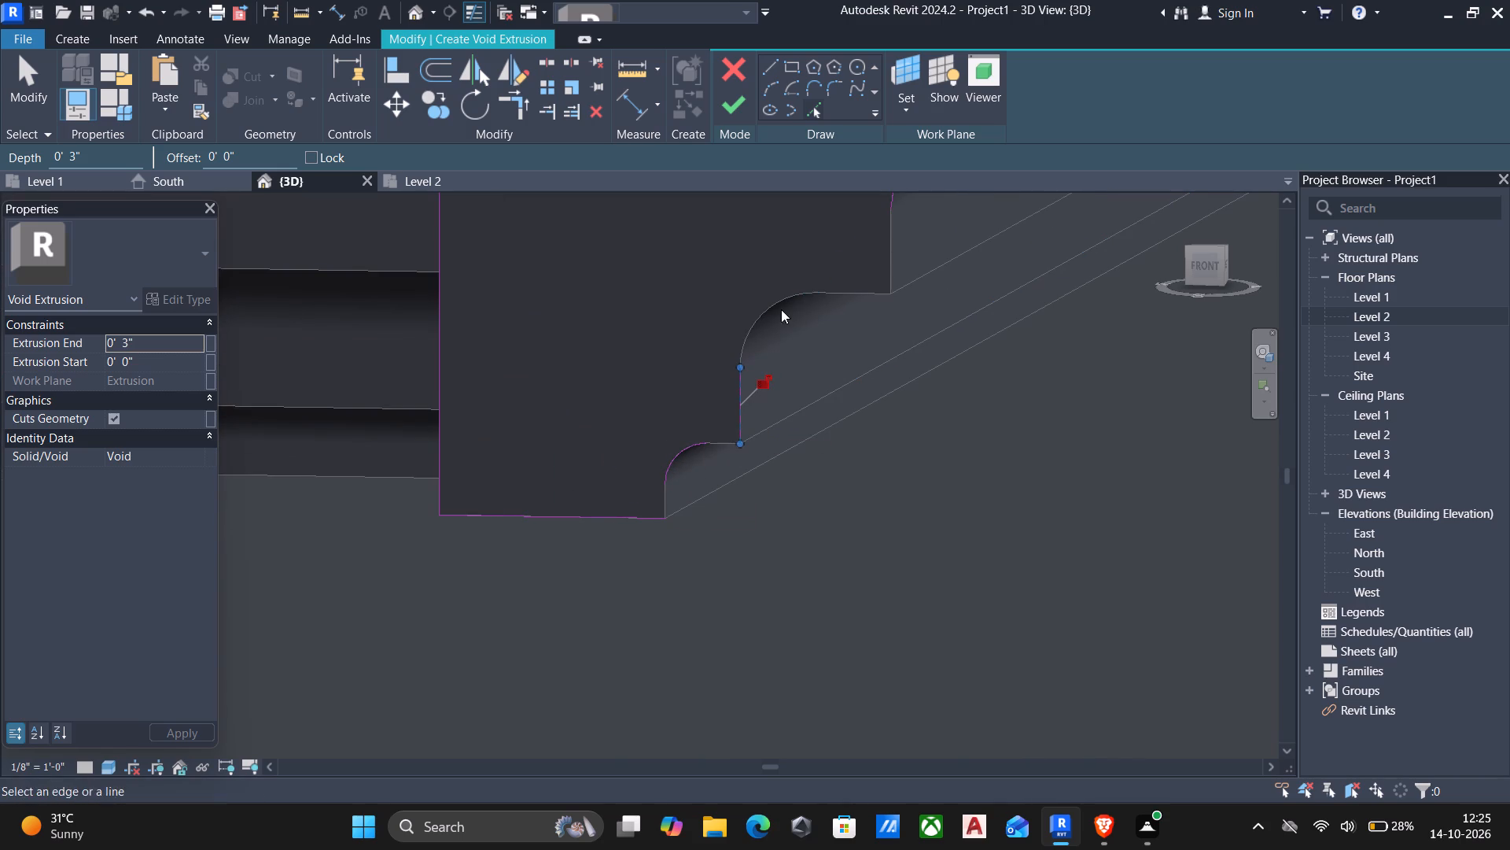
{"action": "left_click", "coordinate": [774, 309]}
{"action": "left_click", "coordinate": [864, 293]}
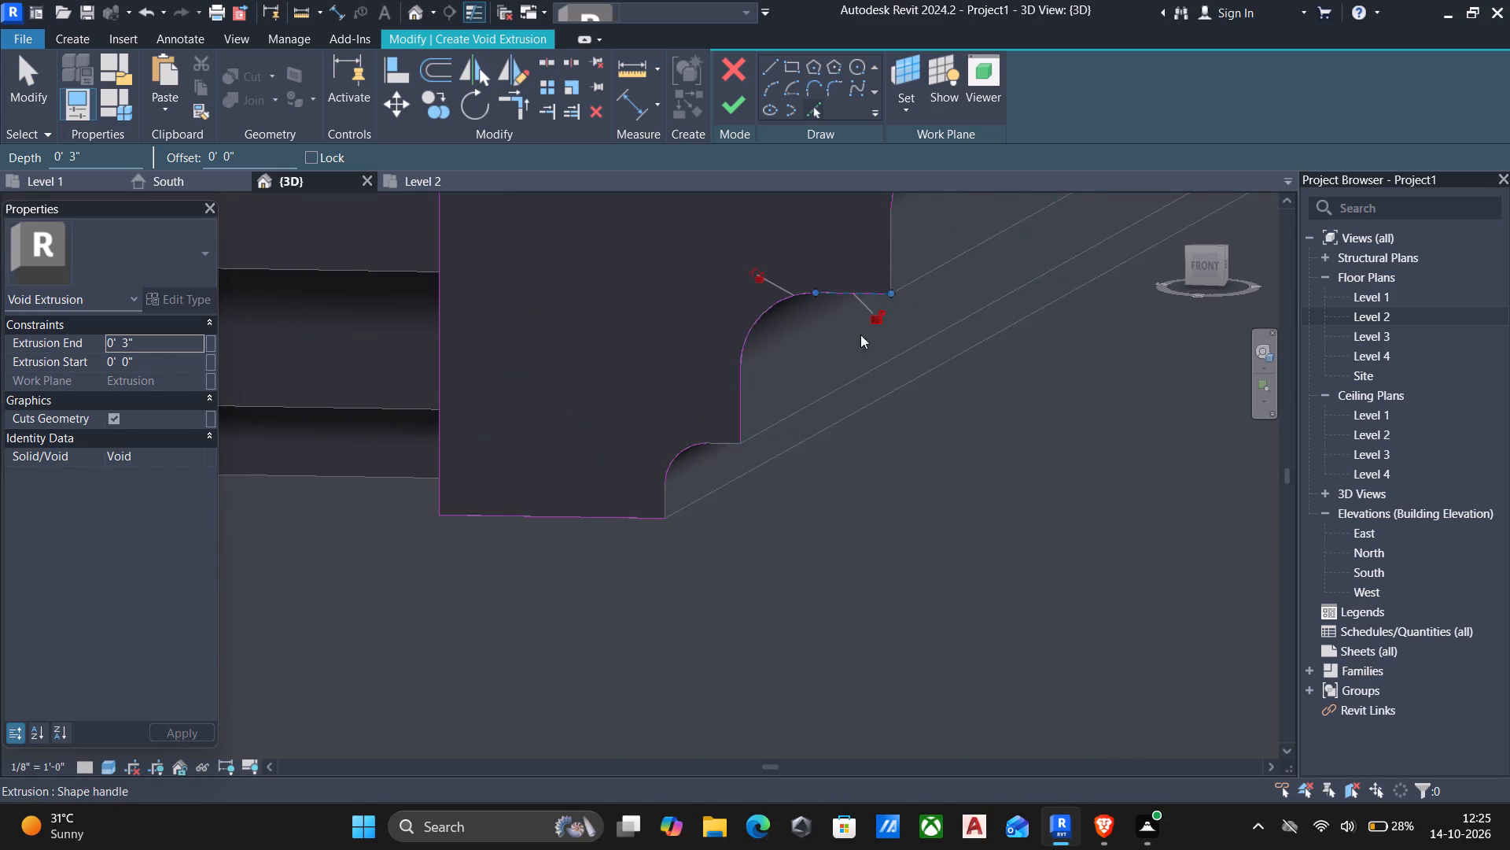
{"action": "scroll", "coordinate": [871, 364], "scroll_direction": "down", "scroll_amount": 5}
{"action": "key", "text": "Escape"}
Trim the upper void sketch lines to corners where the top vertical edge, the ledges and the upper arc meet.
{"action": "type", "text": "tr"}
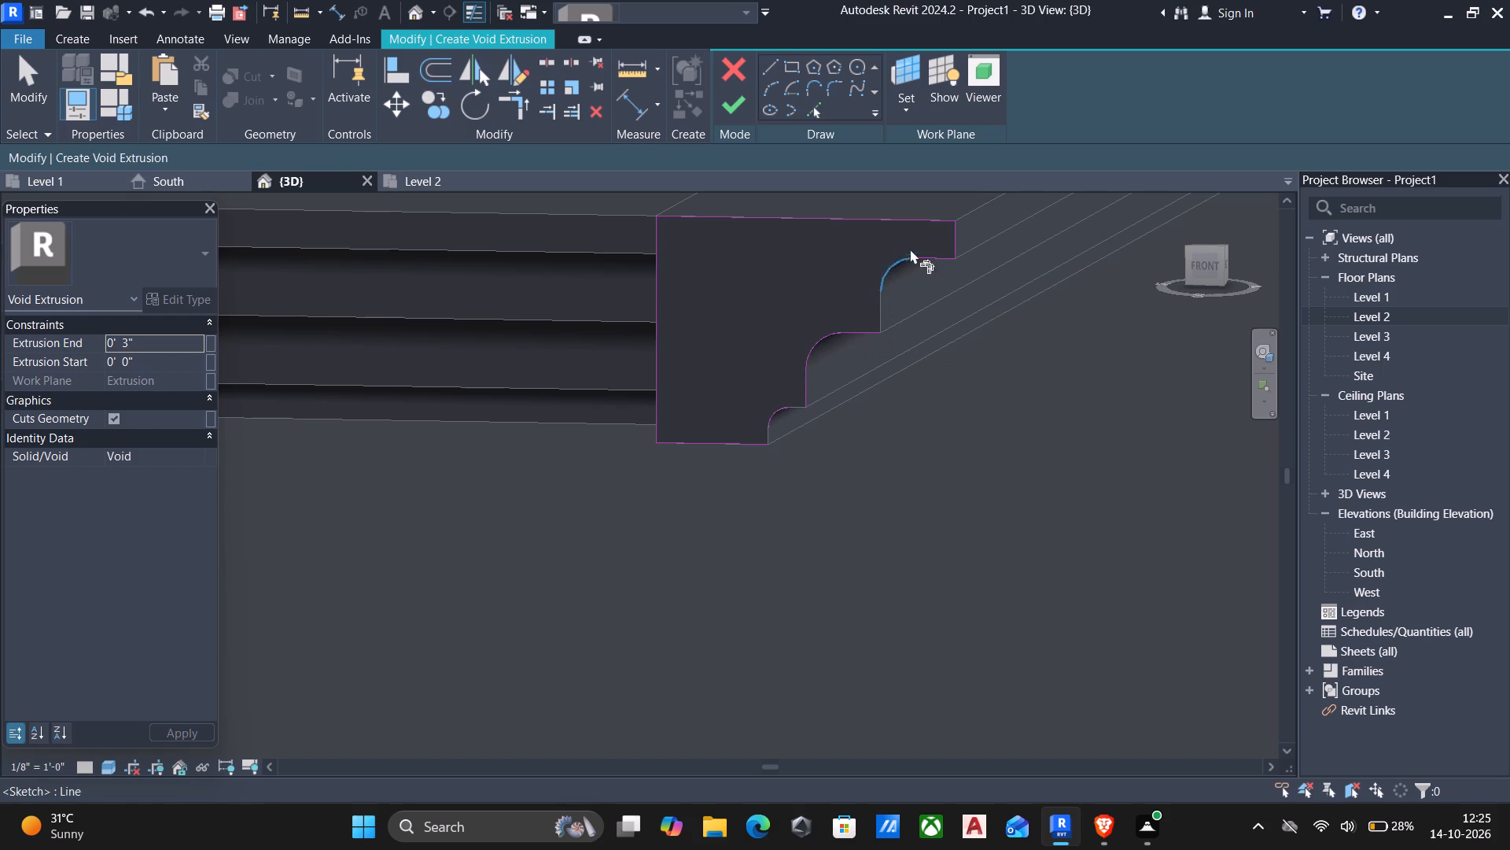
{"action": "left_click", "coordinate": [951, 238]}
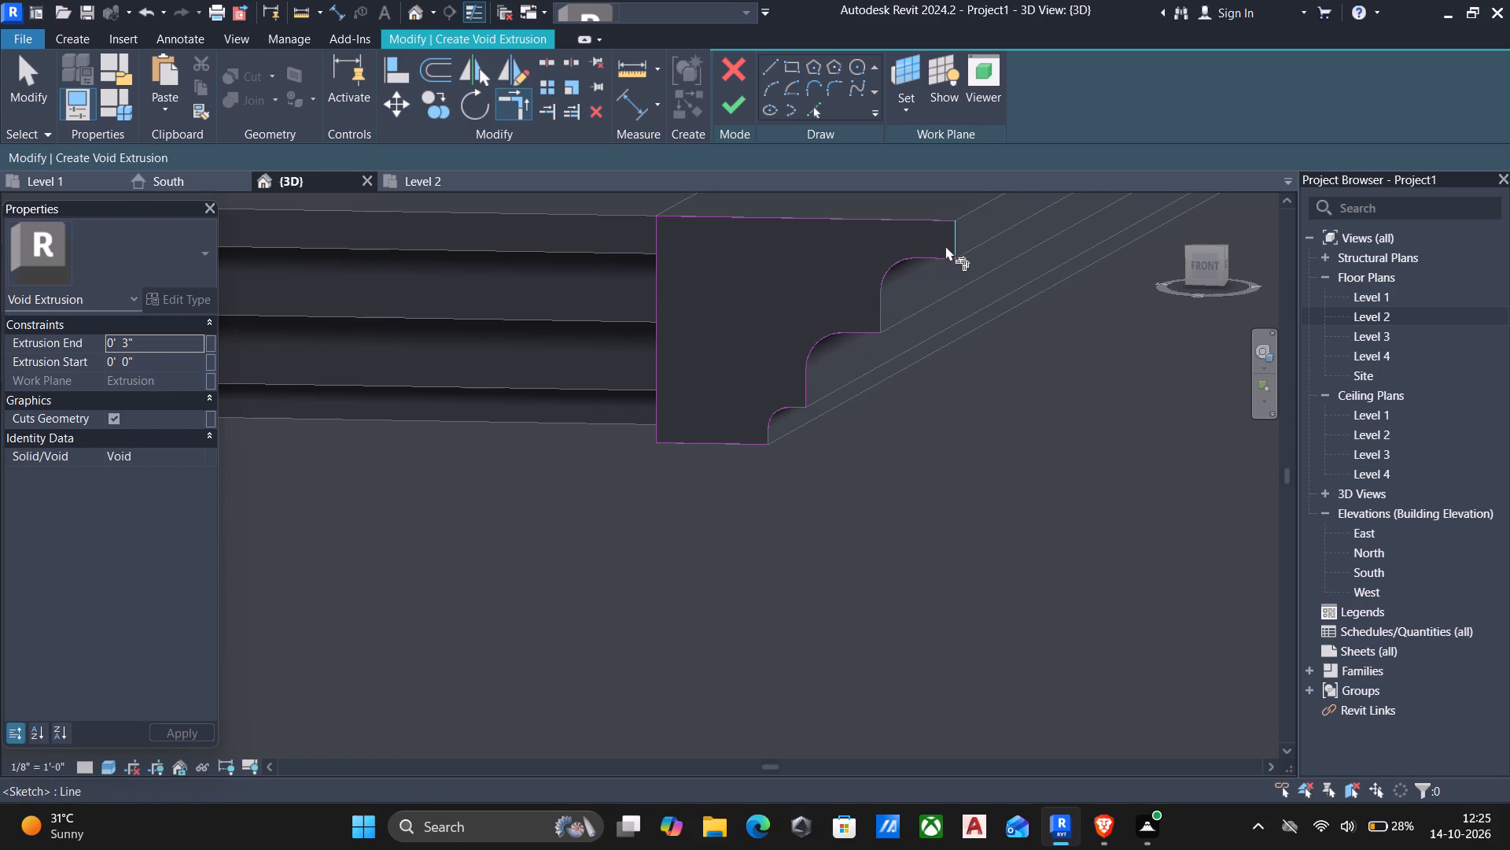
{"action": "left_click", "coordinate": [941, 257]}
{"action": "left_click", "coordinate": [886, 274]}
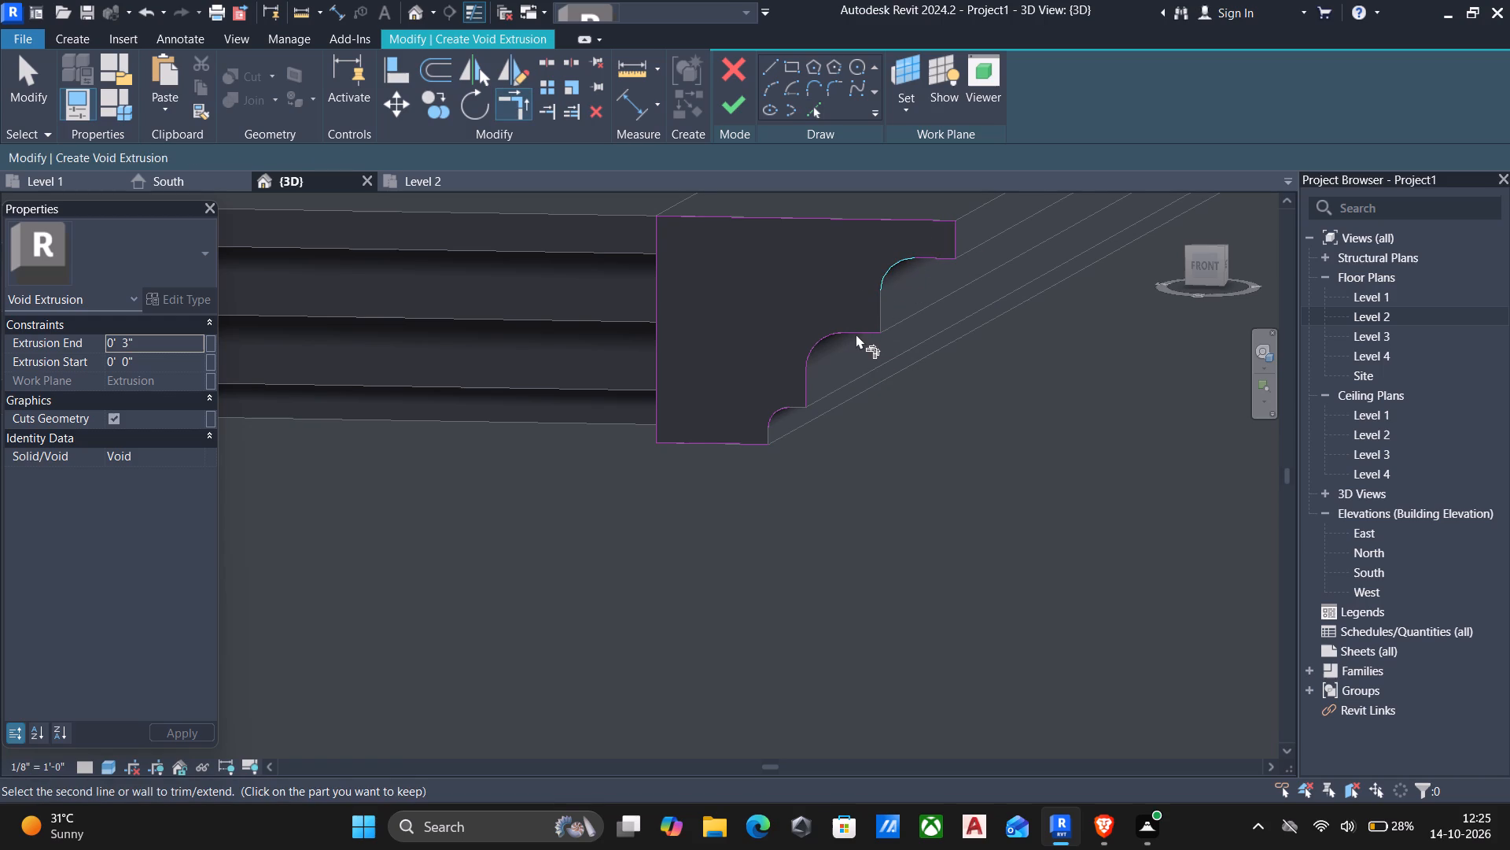
{"action": "left_click", "coordinate": [865, 331]}
{"action": "key", "text": "Escape"}
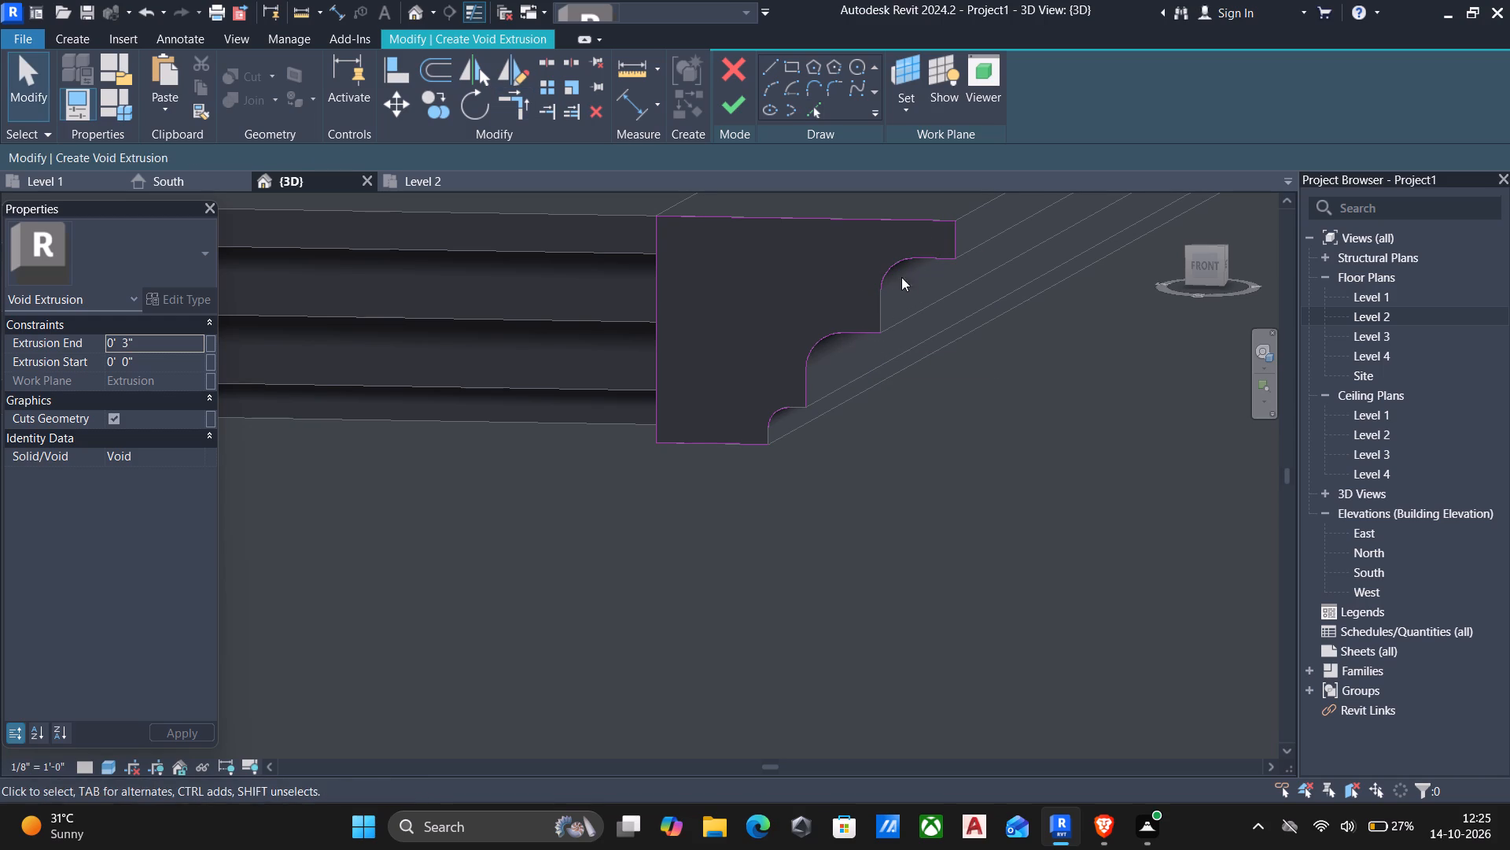
Add the missing vertical sketch line between the upper arc and the middle ledge by picking the profile edge.
{"action": "left_click", "coordinate": [811, 104]}
{"action": "scroll", "coordinate": [912, 301], "scroll_direction": "up", "scroll_amount": 6}
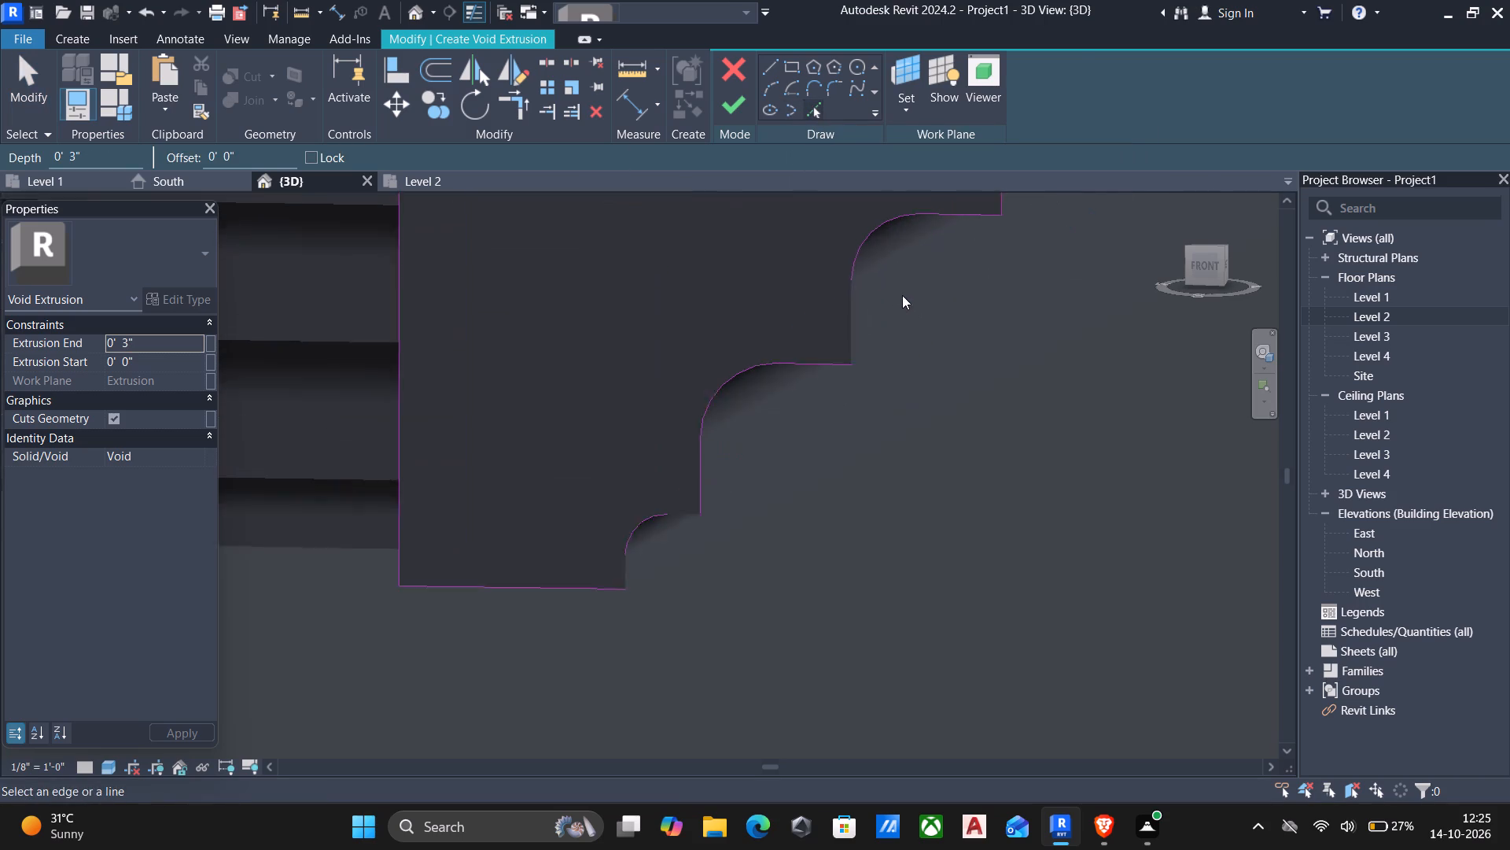
{"action": "left_click", "coordinate": [842, 341]}
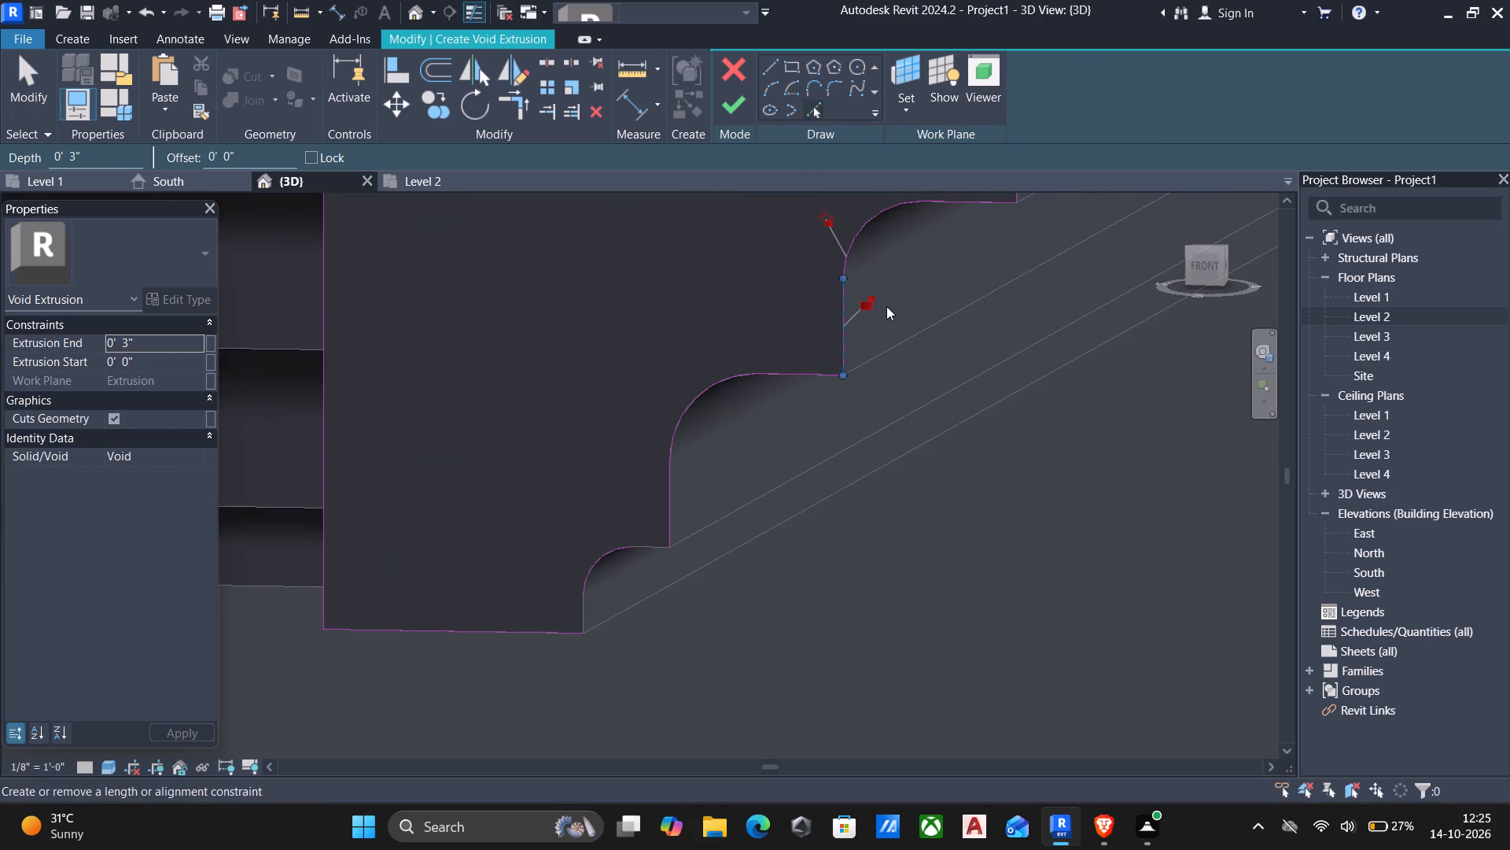
{"action": "key", "text": "Escape"}
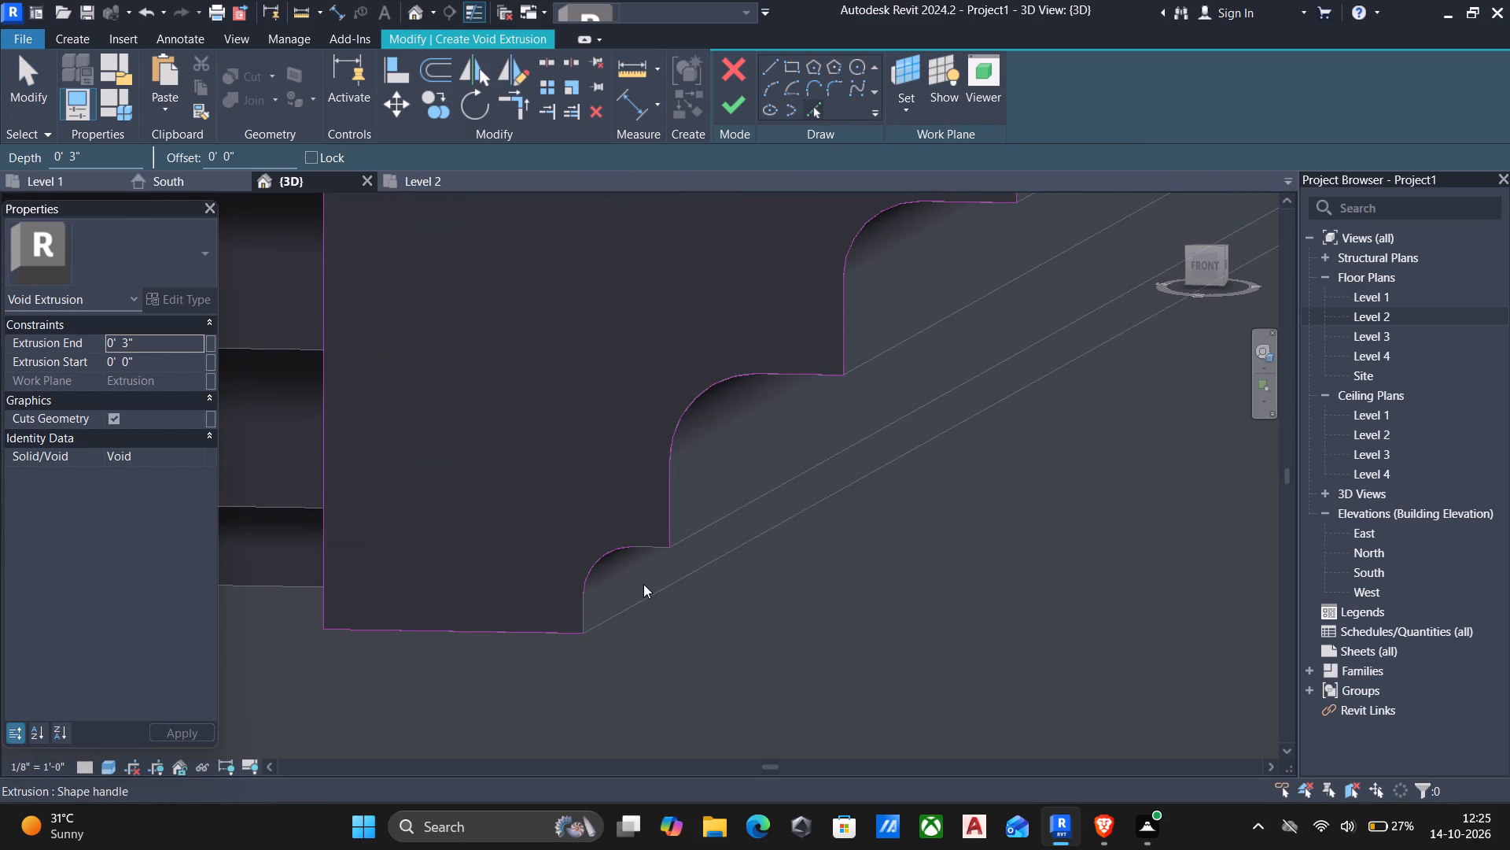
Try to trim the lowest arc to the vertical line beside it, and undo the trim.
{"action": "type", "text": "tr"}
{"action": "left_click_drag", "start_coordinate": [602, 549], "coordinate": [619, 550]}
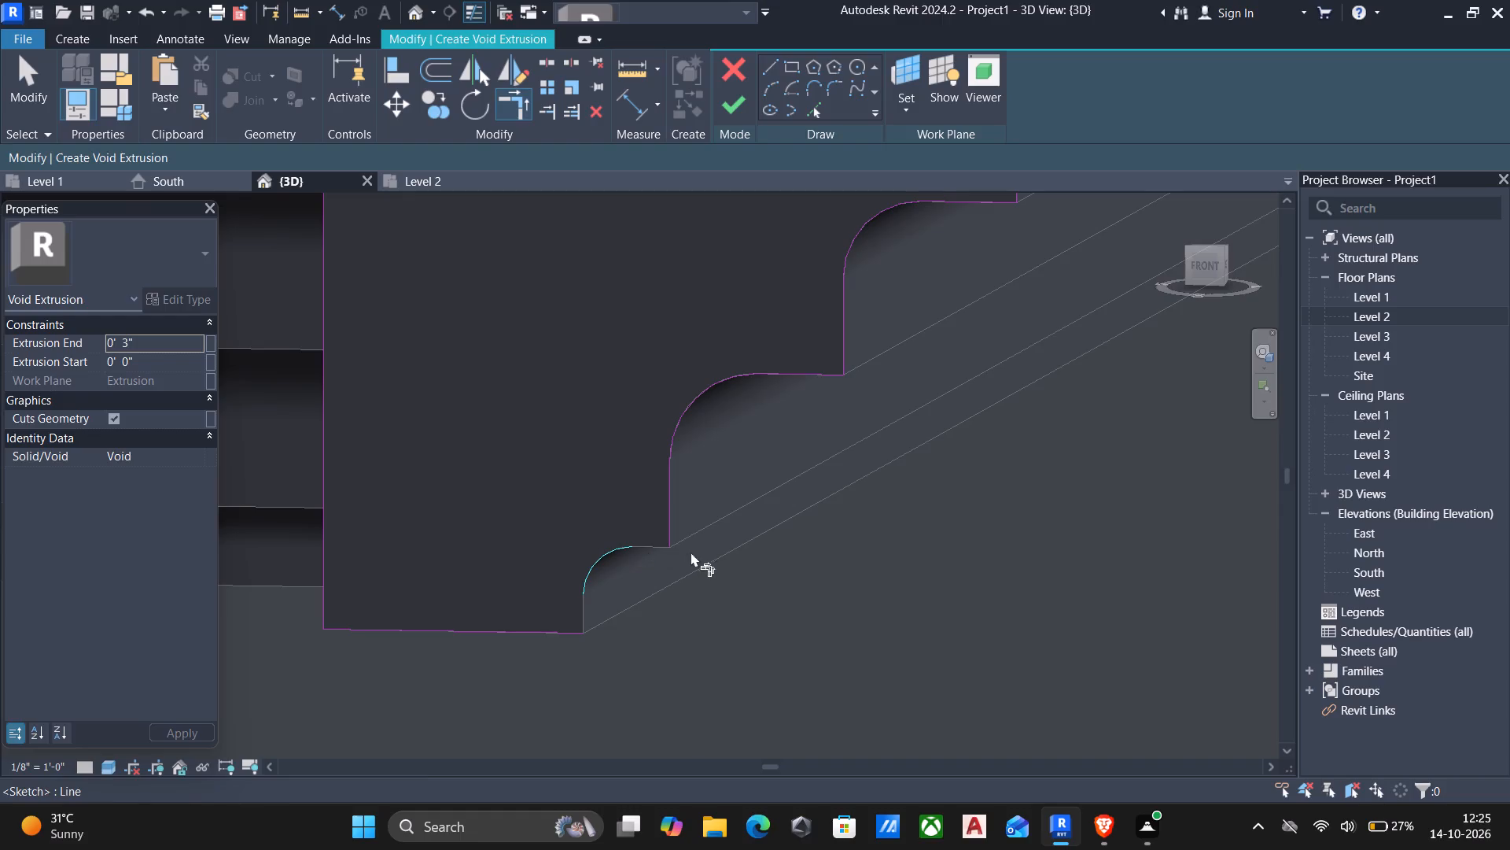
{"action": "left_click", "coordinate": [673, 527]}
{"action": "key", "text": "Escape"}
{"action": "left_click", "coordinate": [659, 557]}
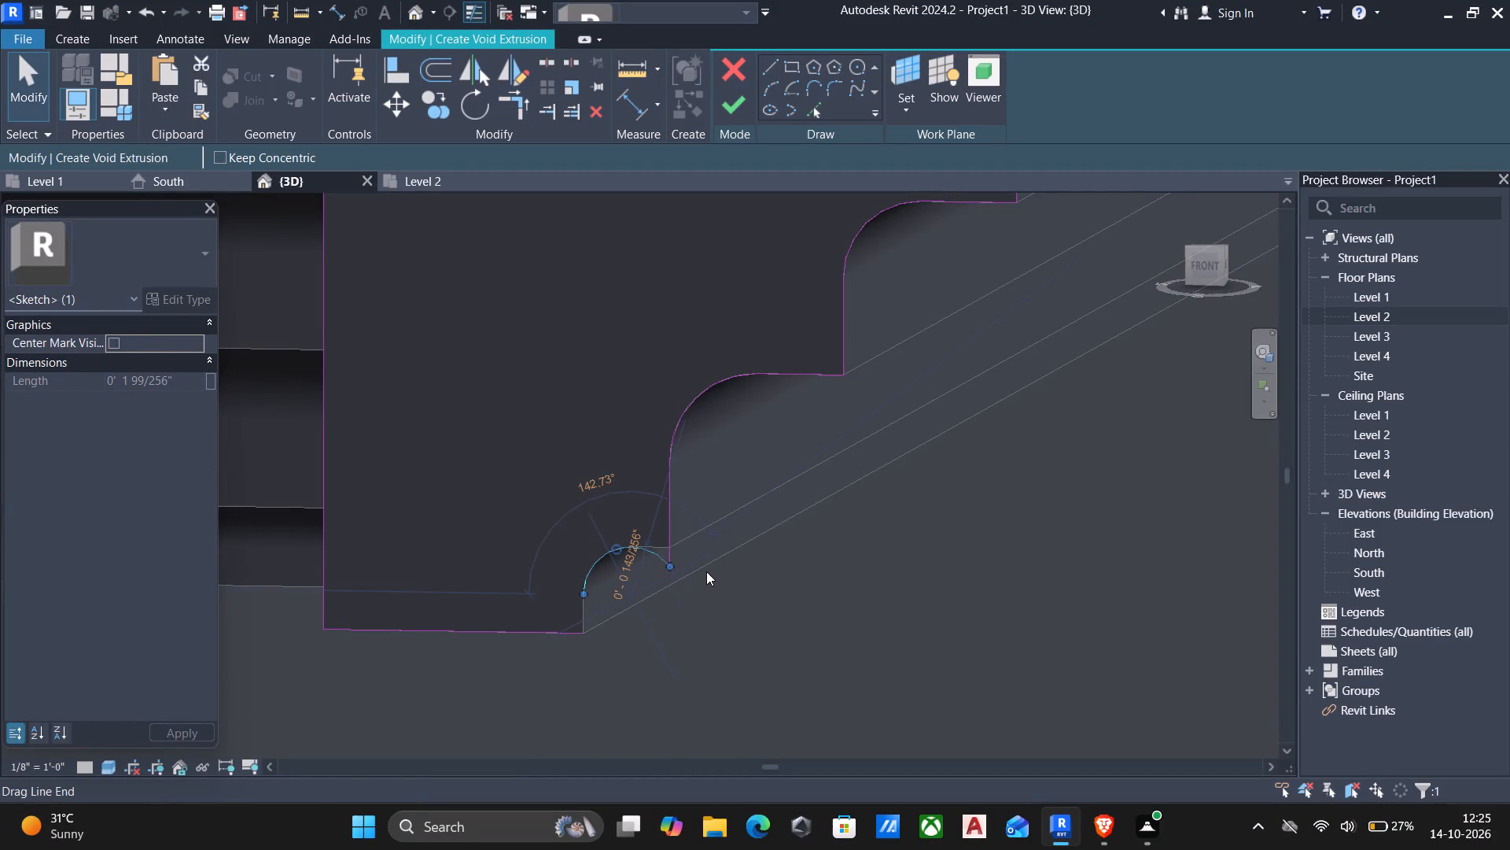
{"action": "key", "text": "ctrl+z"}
Pick the missing short horizontal and vertical edges beside the lowest arc and finish the void extrusion sketch.
{"action": "scroll", "coordinate": [665, 565], "scroll_direction": "up", "scroll_amount": 3}
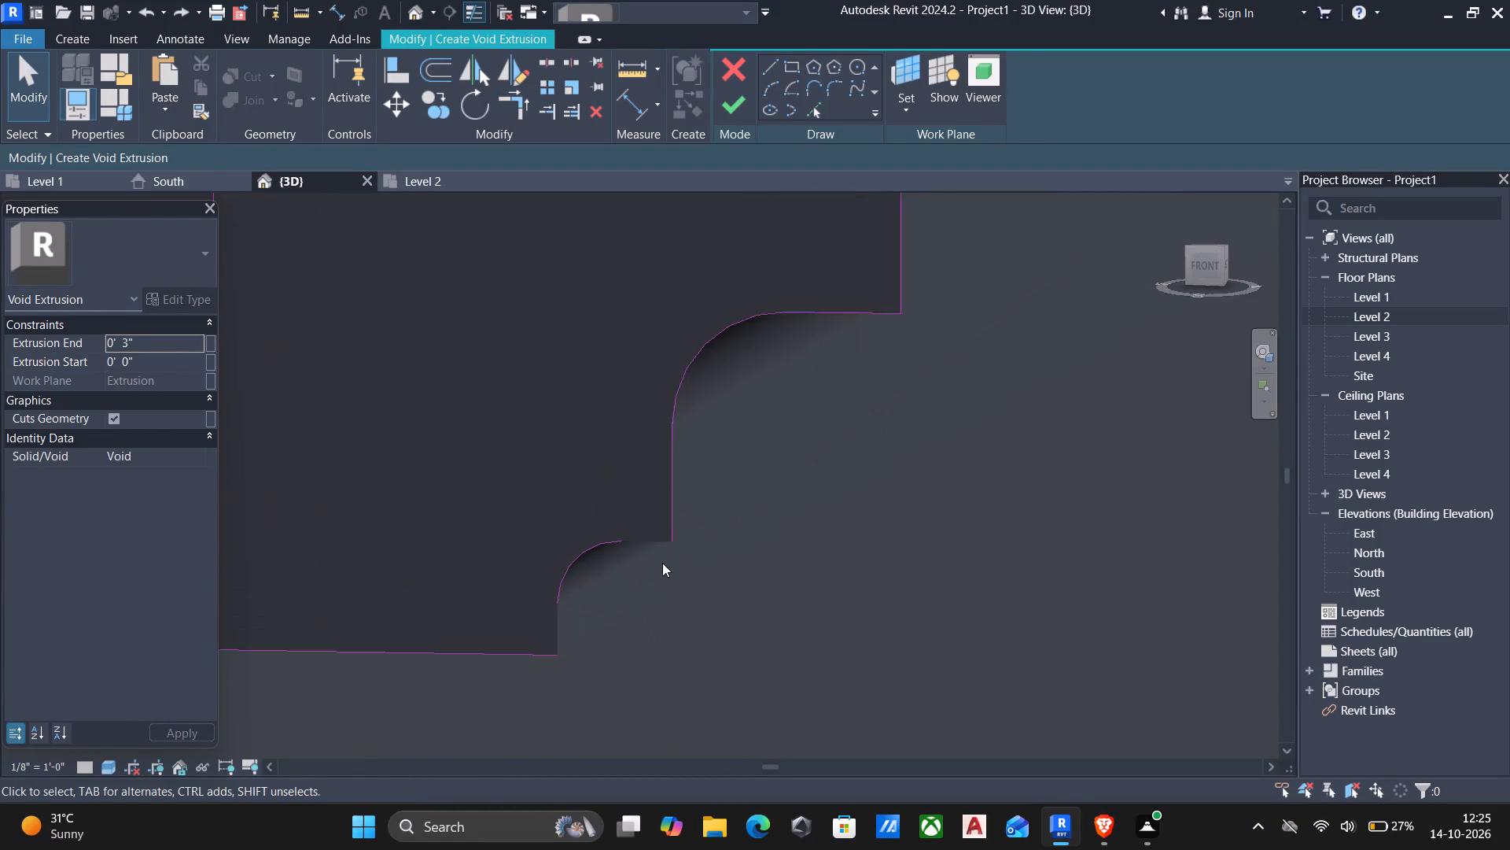
{"action": "scroll", "coordinate": [662, 563], "scroll_direction": "up", "scroll_amount": 2}
{"action": "left_click", "coordinate": [815, 107]}
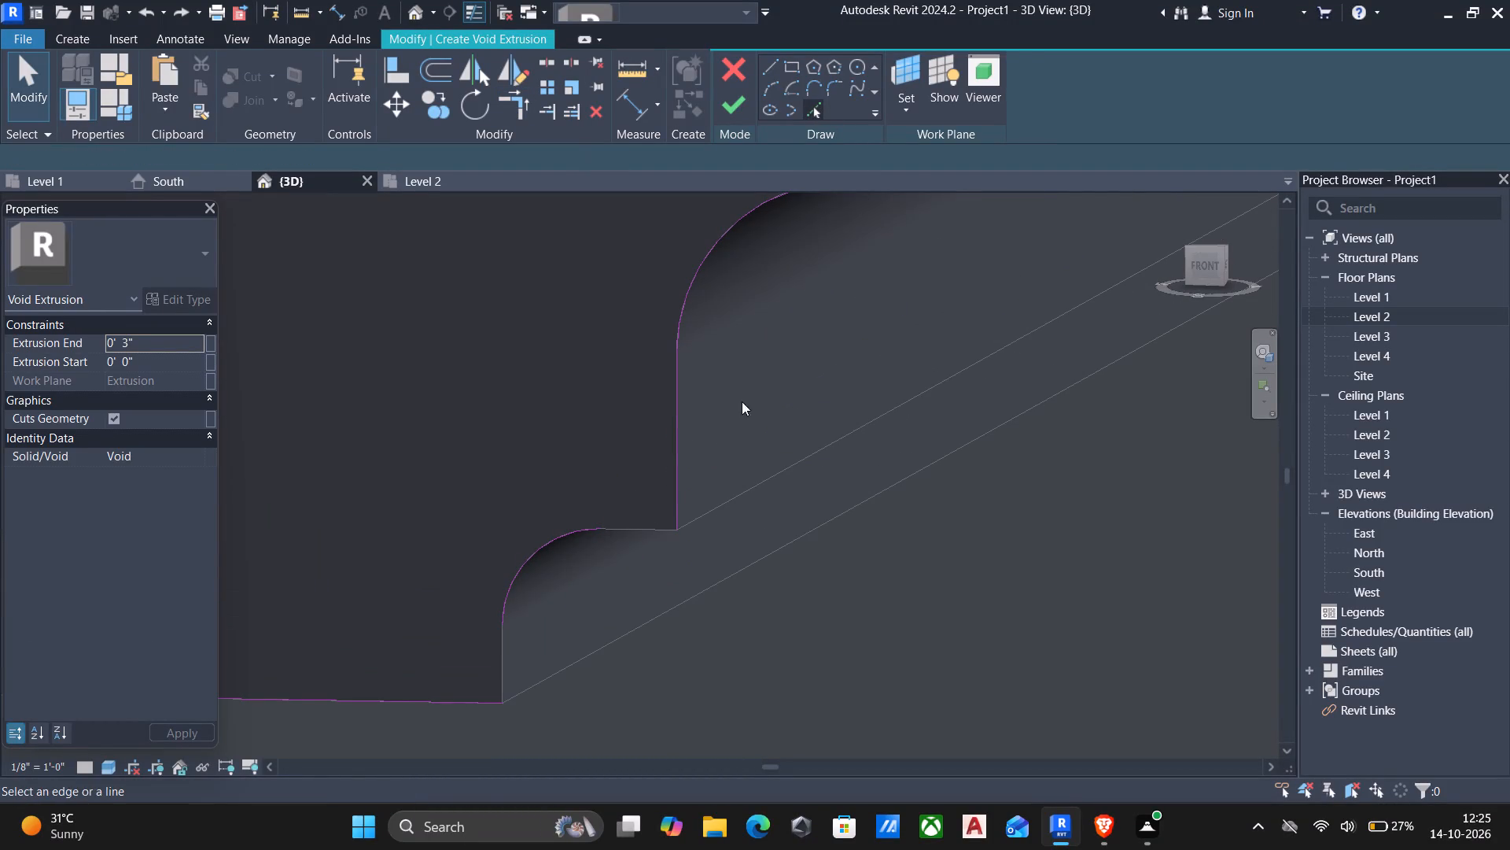
{"action": "left_click", "coordinate": [657, 533]}
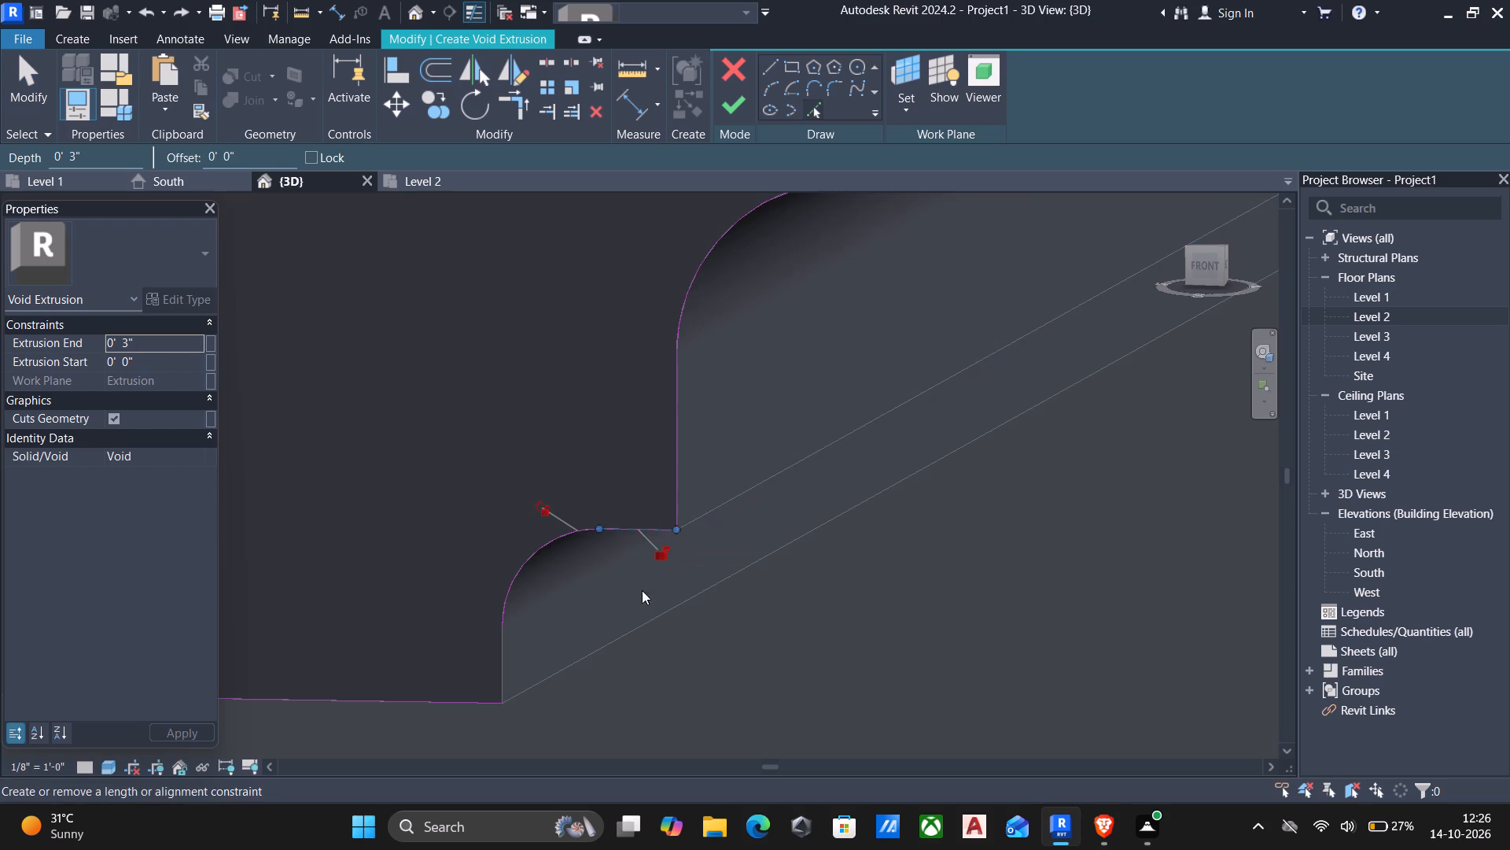
{"action": "left_click", "coordinate": [500, 677]}
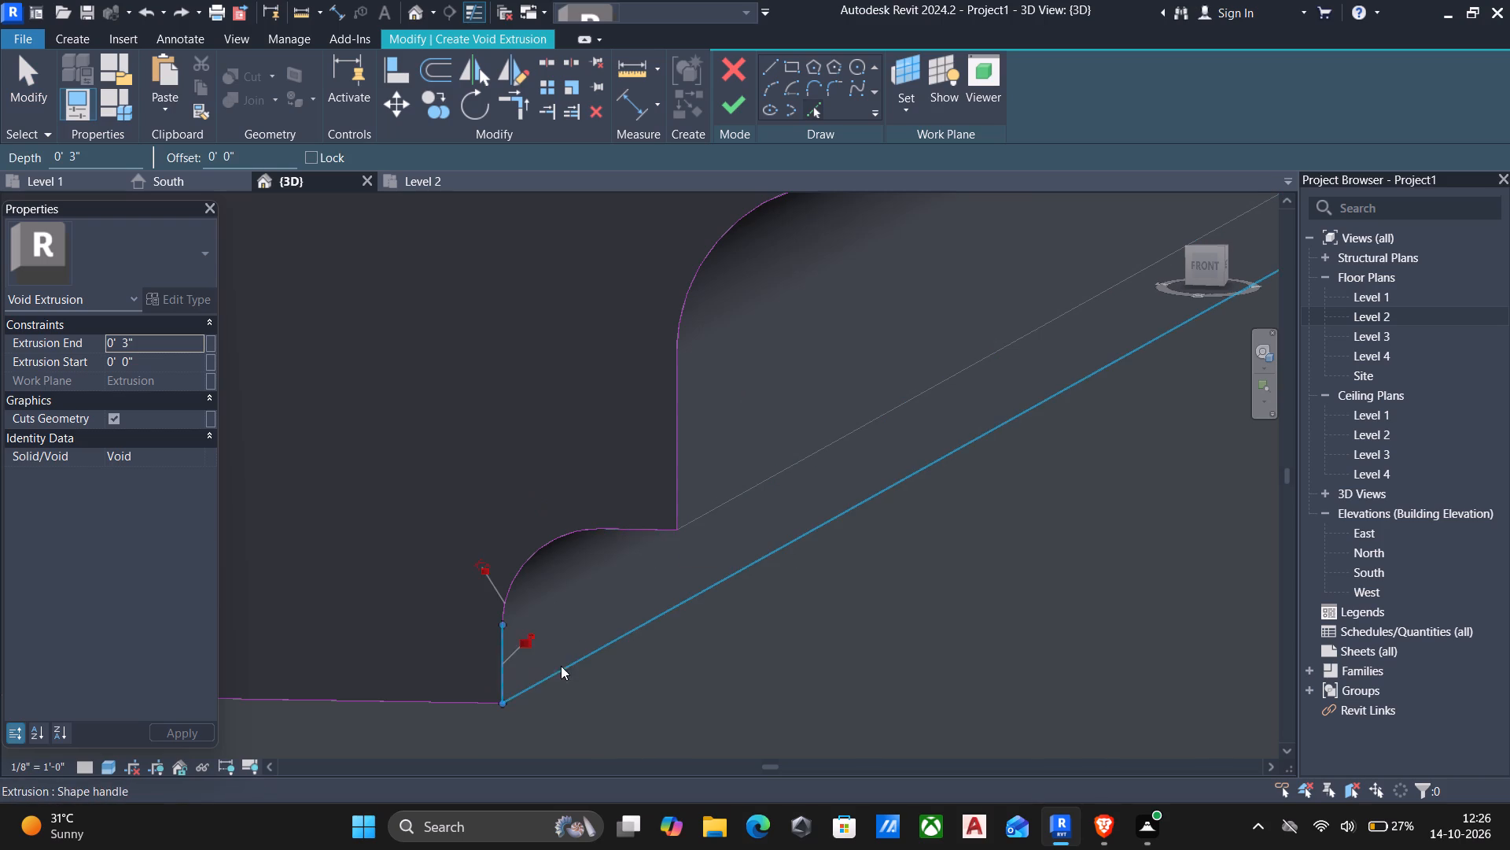
{"action": "key", "text": "Escape"}
{"action": "scroll", "coordinate": [569, 666], "scroll_direction": "down", "scroll_amount": 7}
{"action": "scroll", "coordinate": [696, 549], "scroll_direction": "down", "scroll_amount": 4}
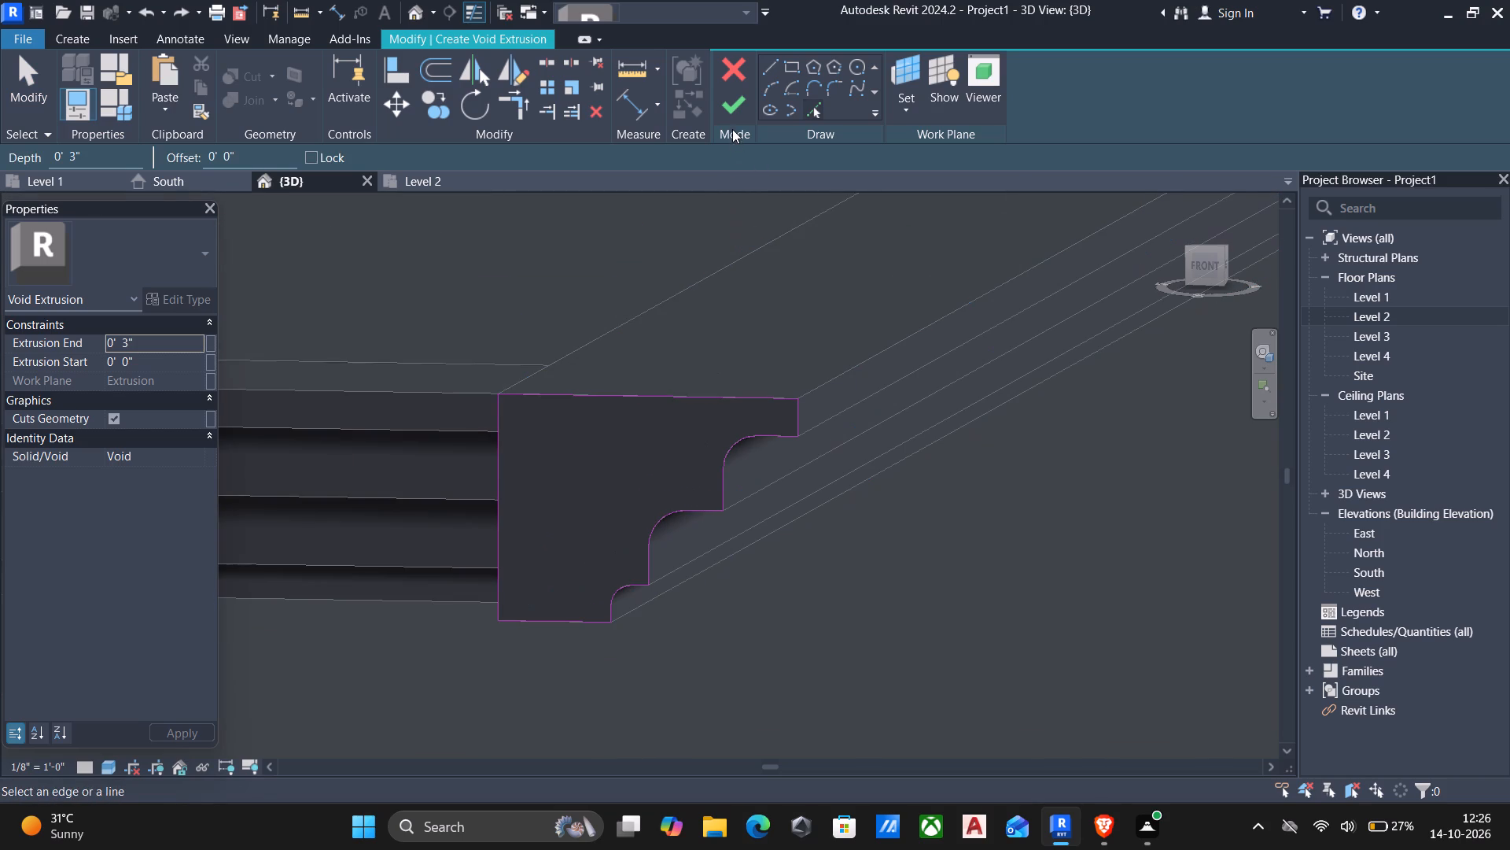
{"action": "left_click", "coordinate": [732, 113]}
Examine the new void cut at the cornice corner from the front and side.
{"action": "scroll", "coordinate": [713, 315], "scroll_direction": "down", "scroll_amount": 5}
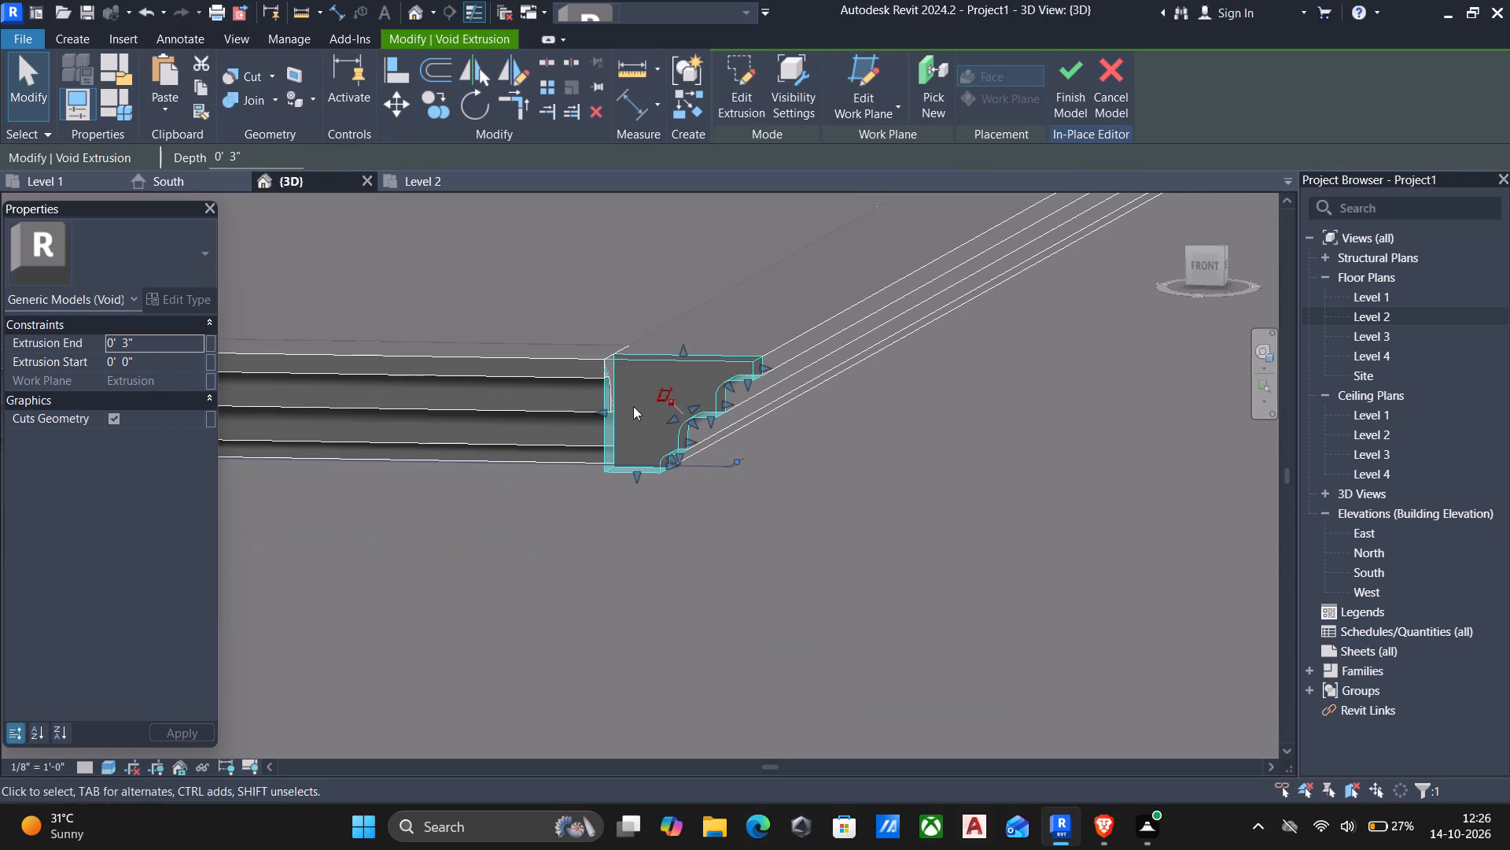
{"action": "scroll", "coordinate": [699, 501], "scroll_direction": "down", "scroll_amount": 4}
{"action": "middle_click_drag", "start_coordinate": [740, 508], "coordinate": [621, 597], "text": "shift"}
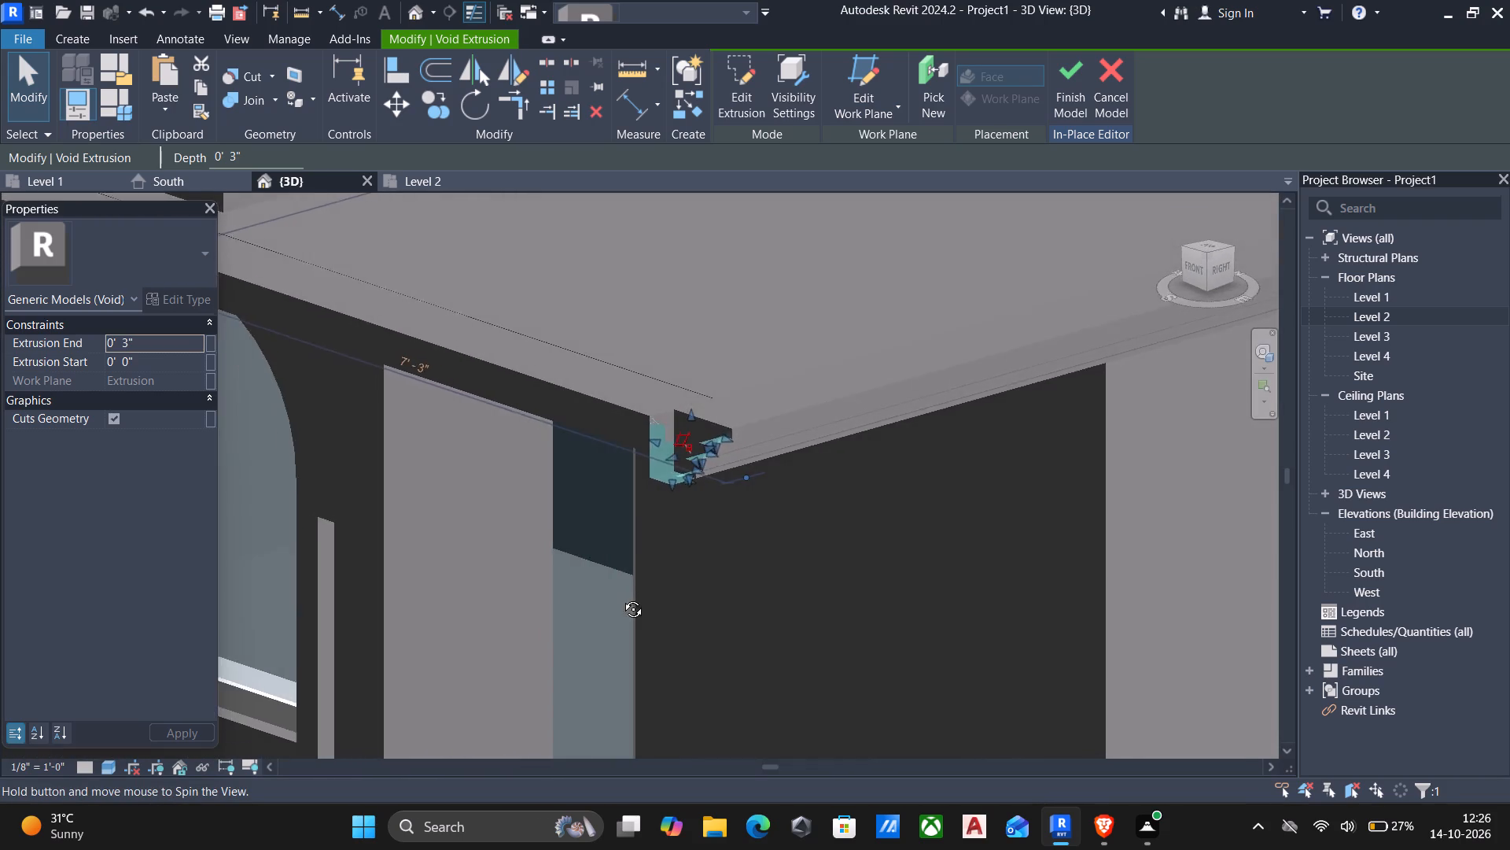
{"action": "middle_click_drag", "start_coordinate": [621, 597], "coordinate": [576, 643], "text": "shift"}
{"action": "middle_click_drag", "start_coordinate": [609, 567], "coordinate": [640, 561], "text": "shift"}
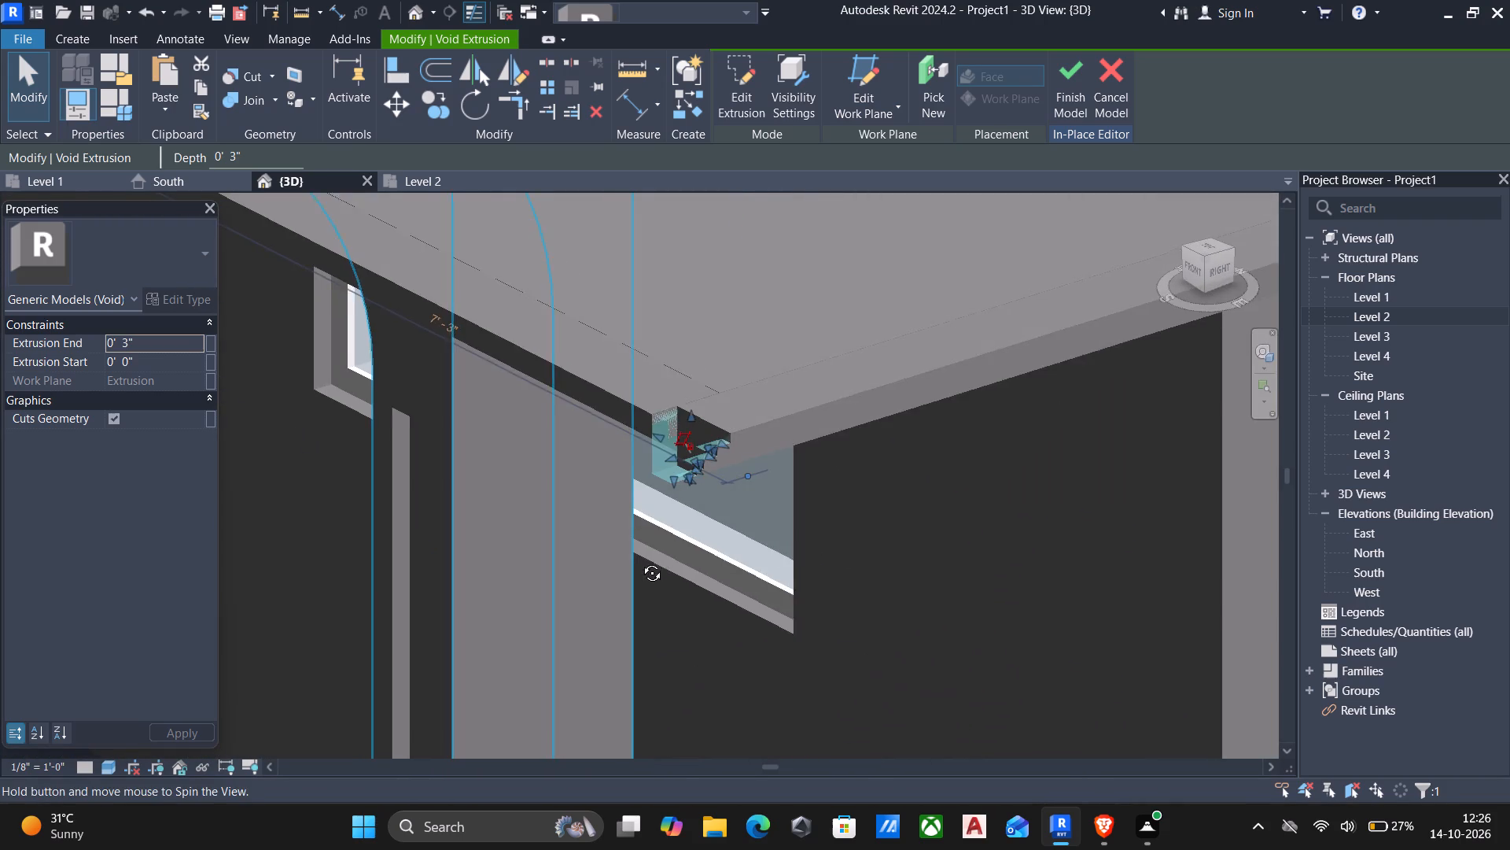
{"action": "middle_click_drag", "start_coordinate": [640, 561], "coordinate": [640, 562], "text": "shift"}
{"action": "middle_click_drag", "start_coordinate": [630, 556], "coordinate": [564, 552], "text": "shift"}
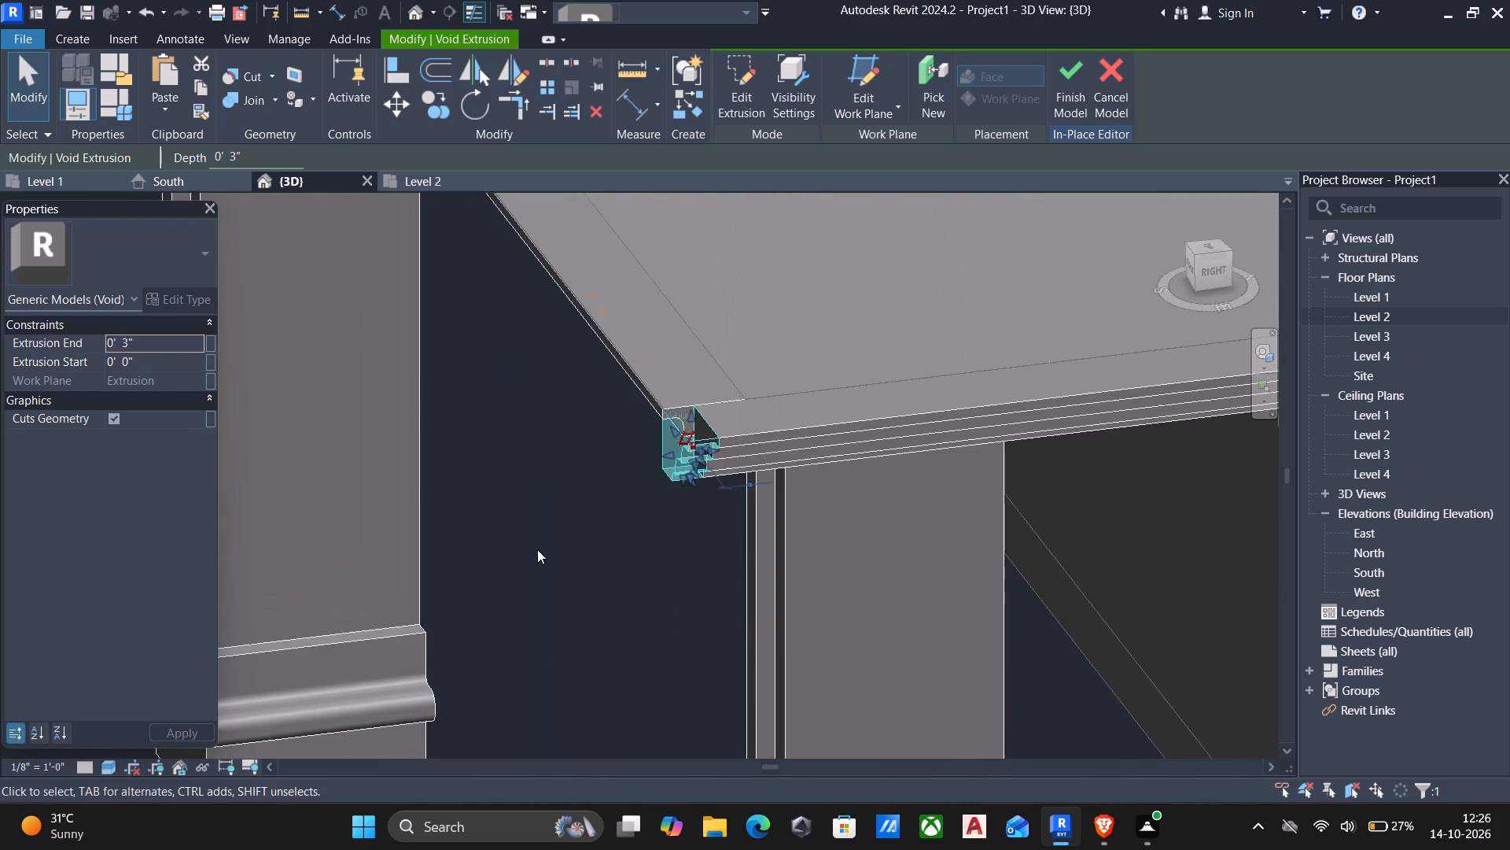
{"action": "scroll", "coordinate": [714, 490], "scroll_direction": "up", "scroll_amount": 5}
{"action": "key", "text": "Escape"}
{"action": "scroll", "coordinate": [669, 456], "scroll_direction": "up", "scroll_amount": 4}
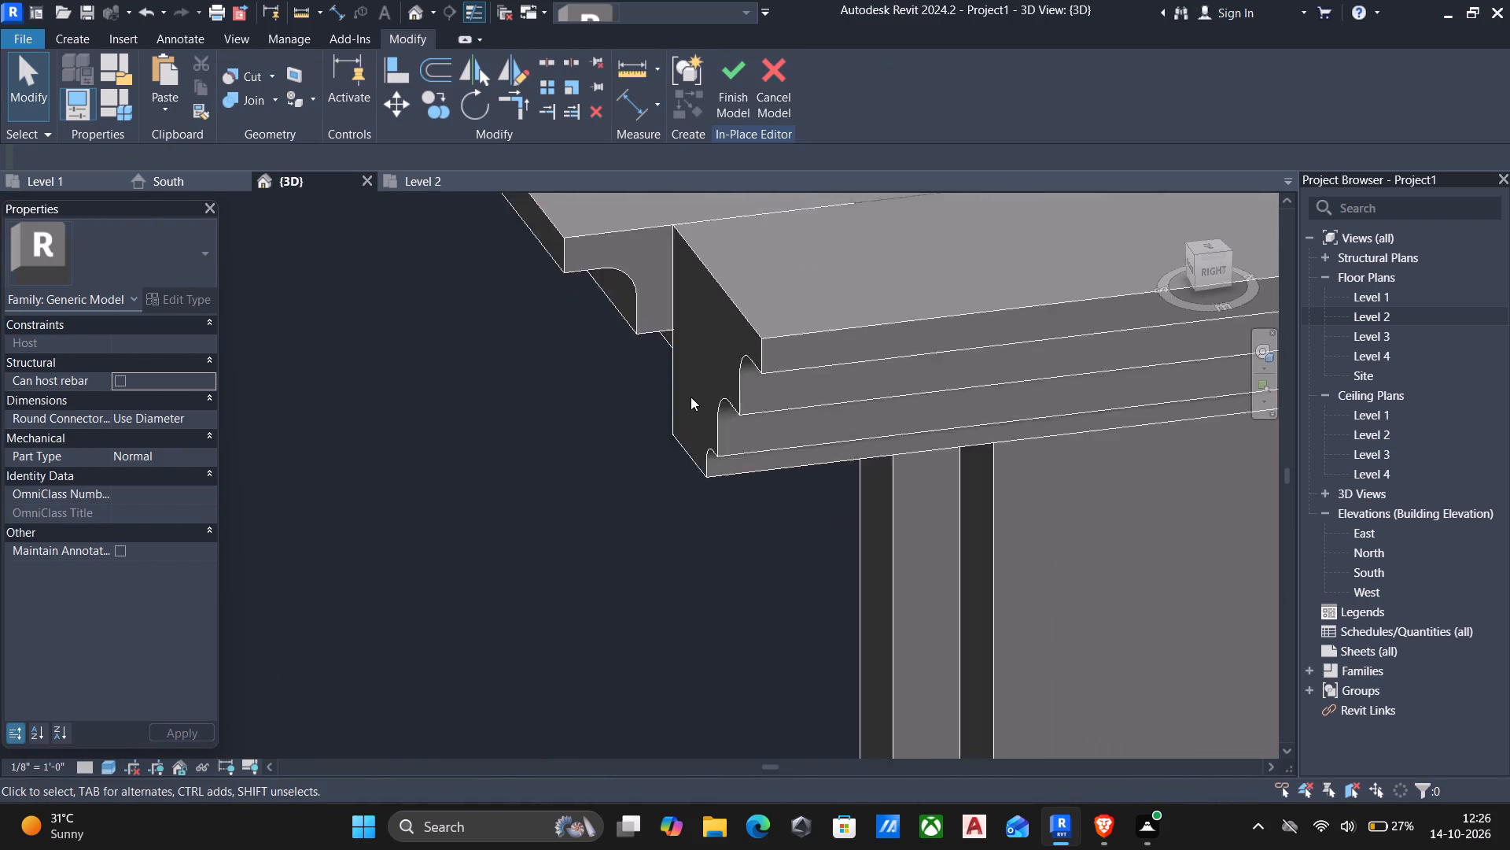
{"action": "scroll", "coordinate": [691, 397], "scroll_direction": "down", "scroll_amount": 5}
Stretch the void's outer end to a start of about -0' 6 5/8" and pull its inner end to 0' 0".
{"action": "left_click", "coordinate": [724, 368]}
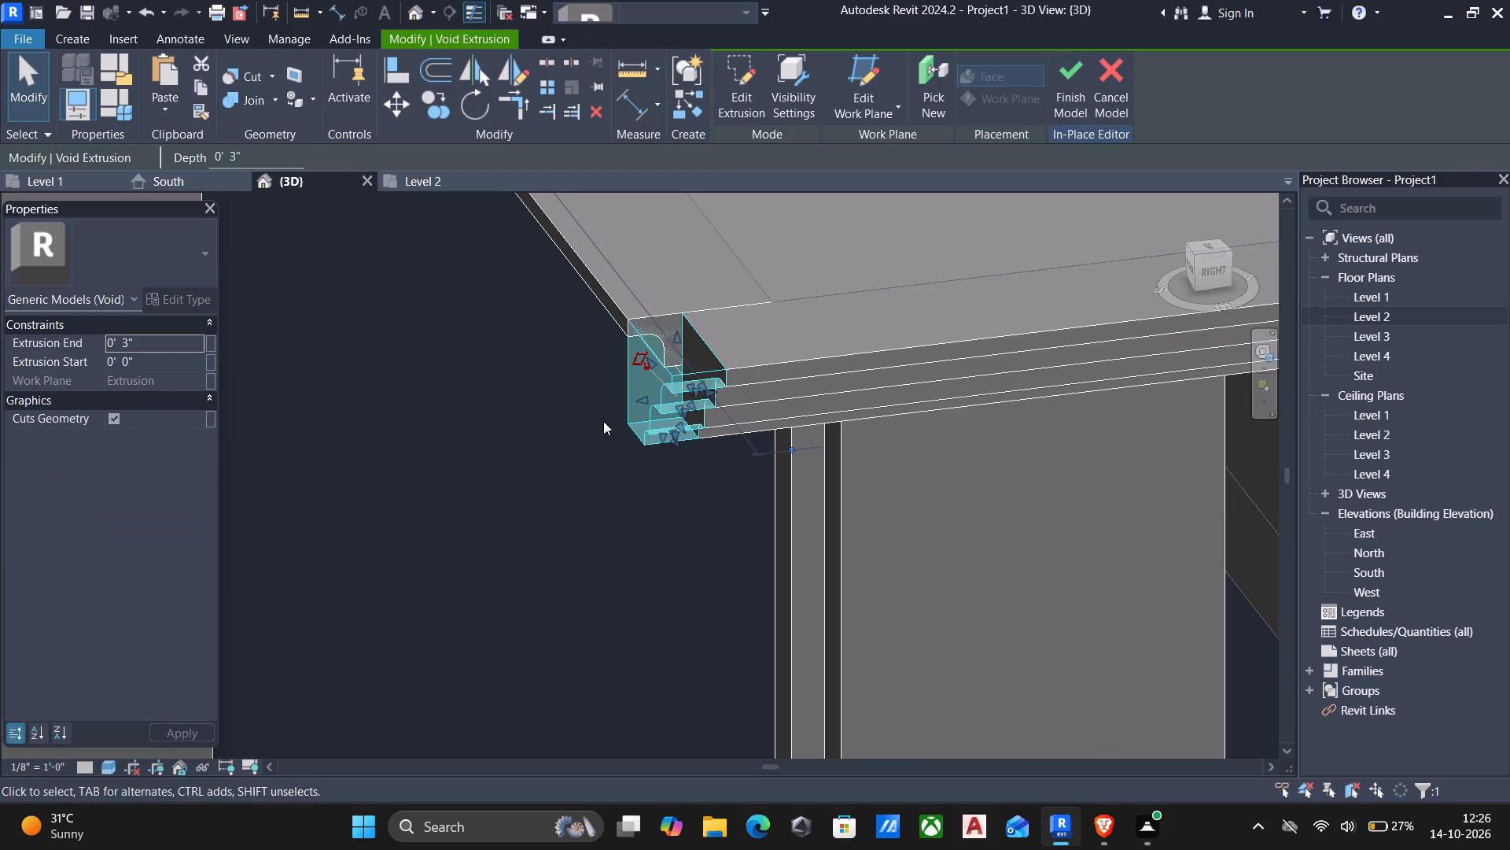
{"action": "left_click_drag", "start_coordinate": [646, 401], "coordinate": [624, 404]}
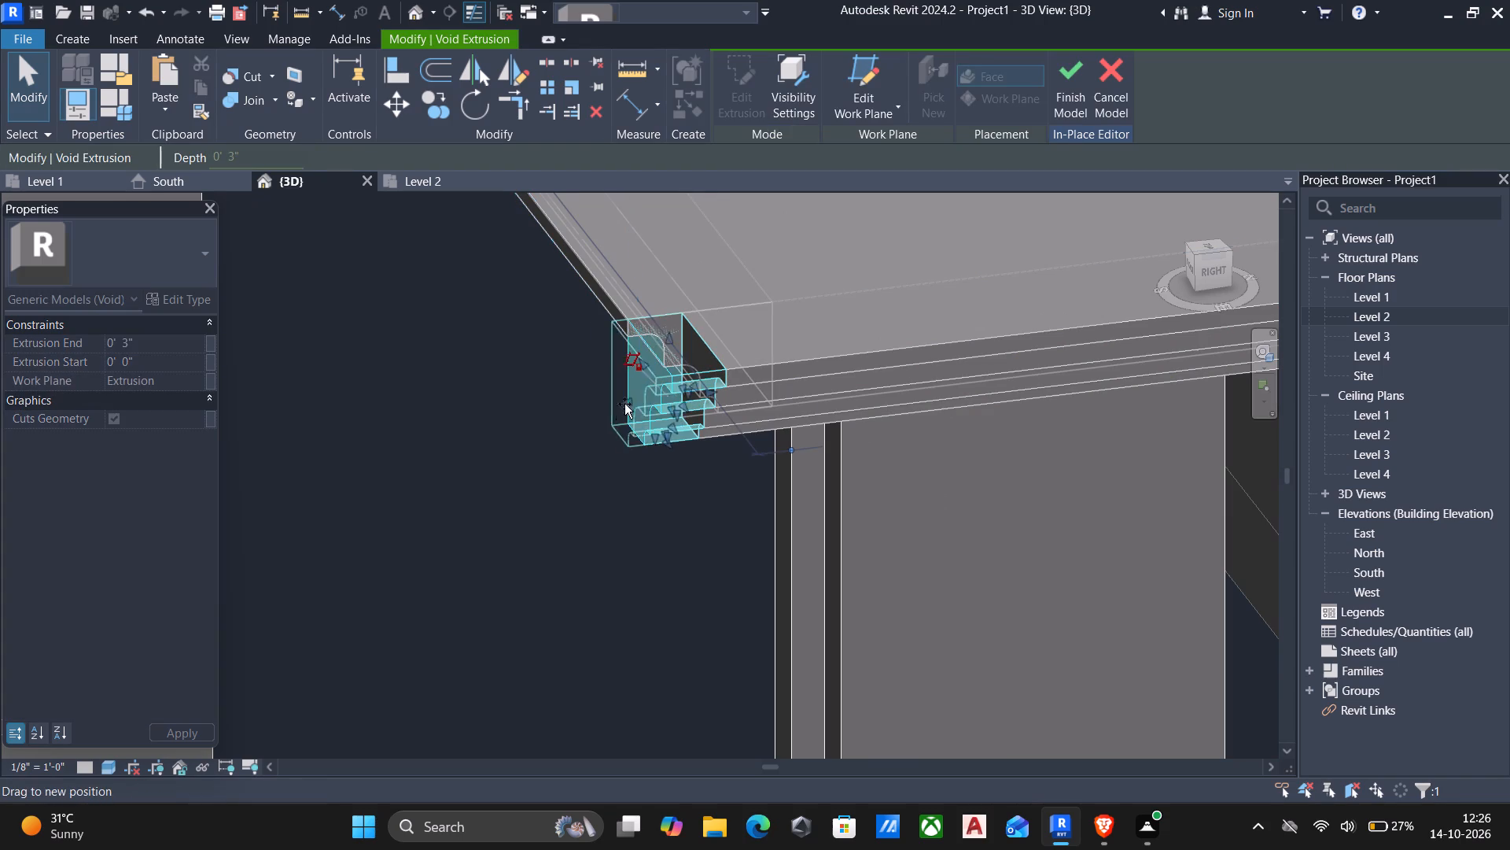
{"action": "left_click_drag", "start_coordinate": [624, 404], "coordinate": [532, 435]}
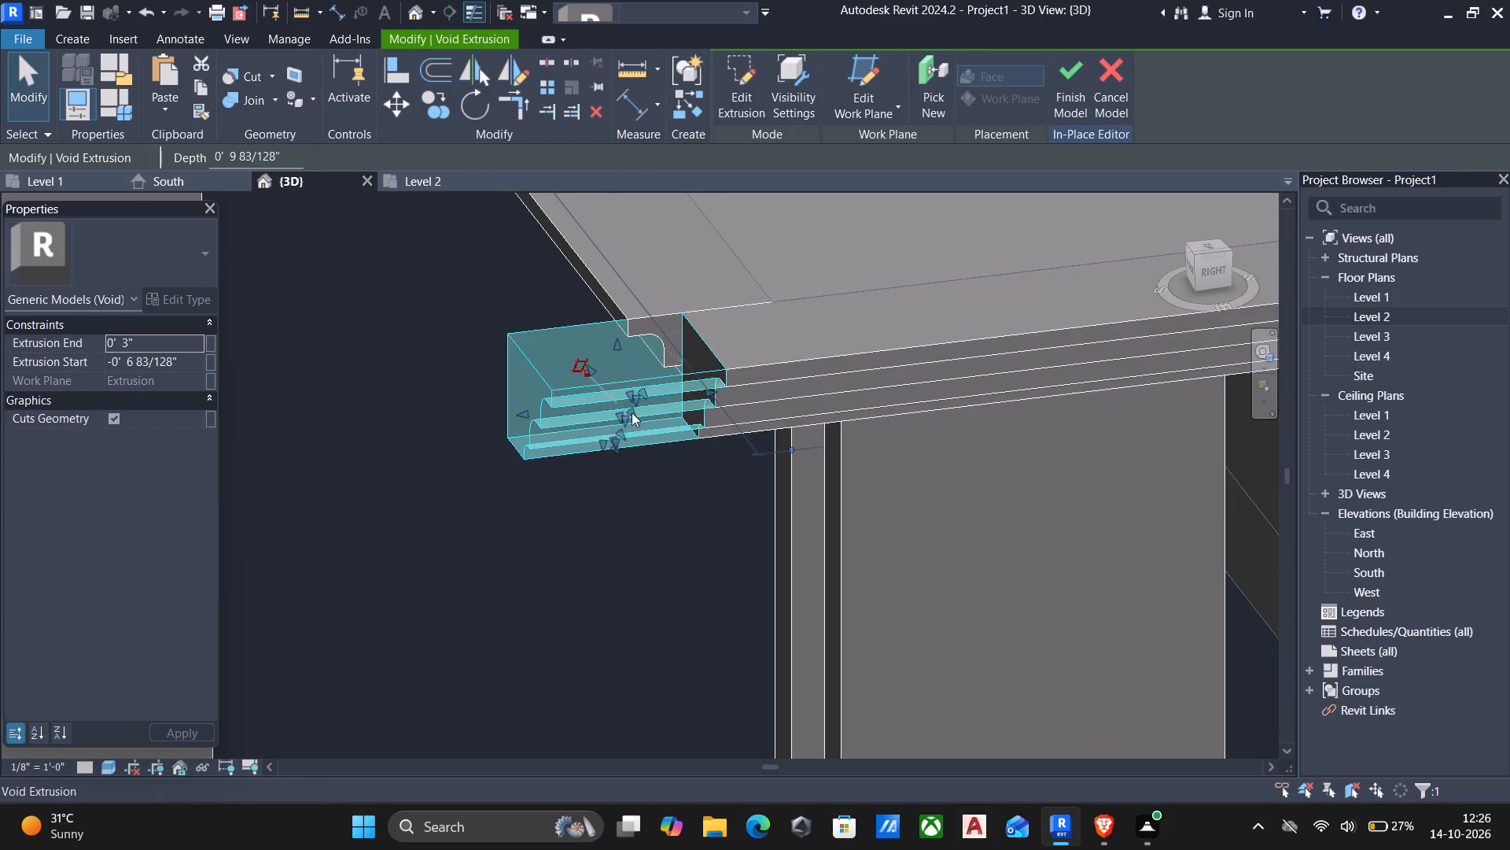
{"action": "left_click_drag", "start_coordinate": [709, 392], "coordinate": [679, 391]}
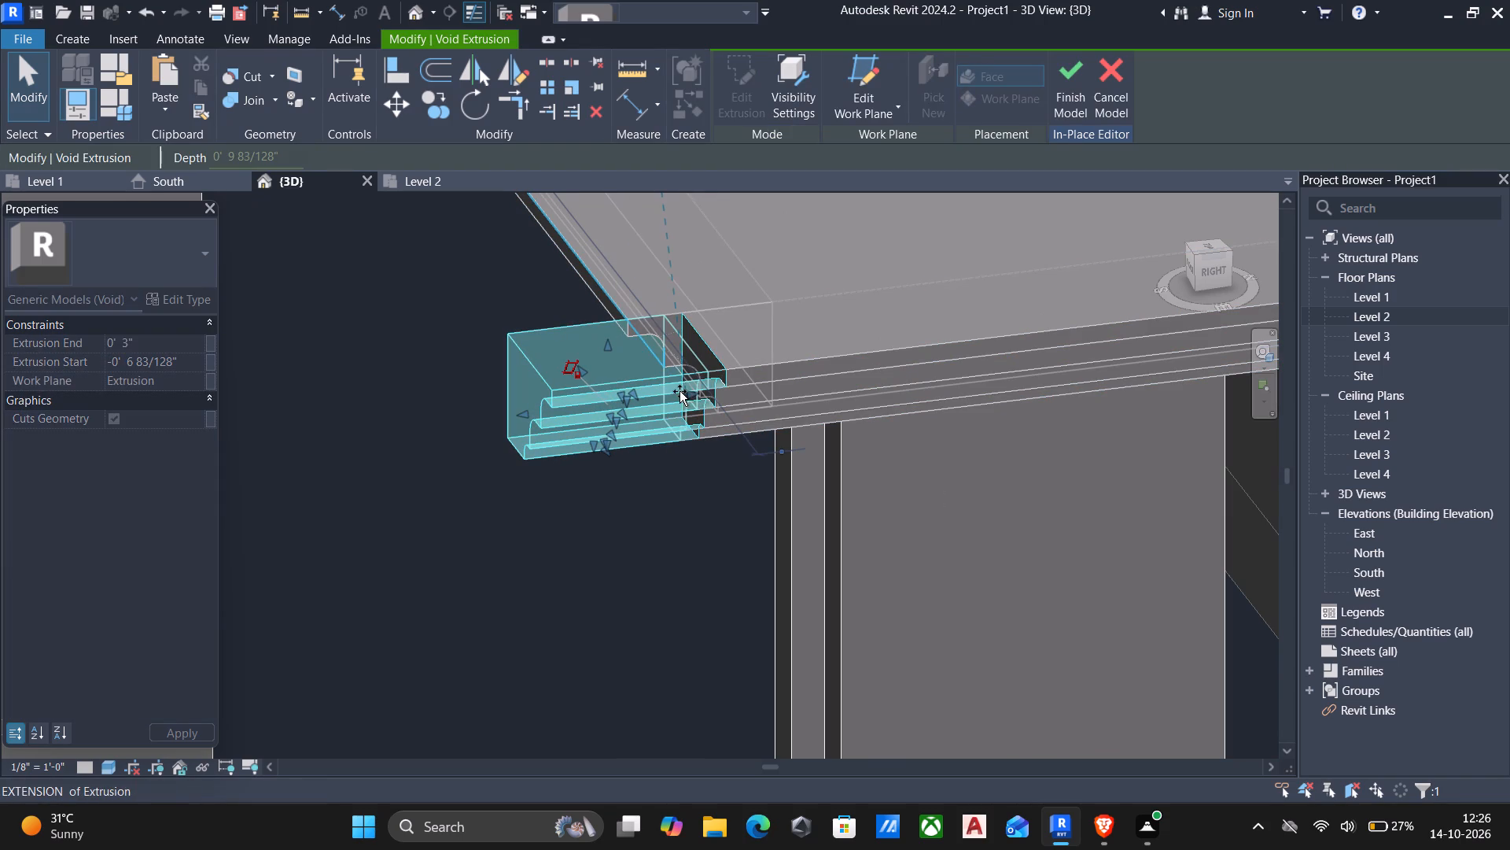
{"action": "left_click_drag", "start_coordinate": [679, 391], "coordinate": [651, 400]}
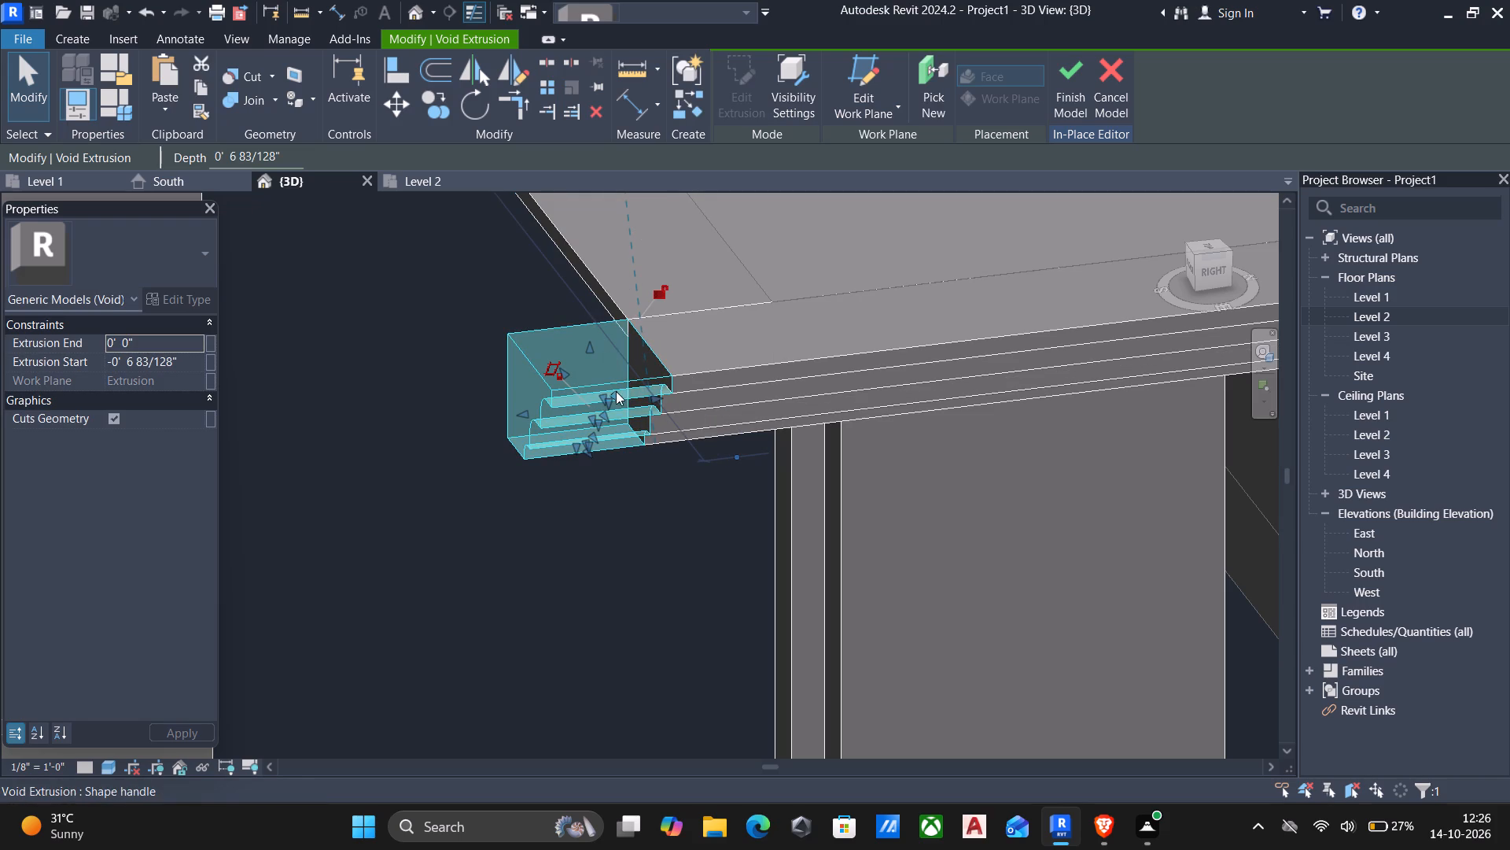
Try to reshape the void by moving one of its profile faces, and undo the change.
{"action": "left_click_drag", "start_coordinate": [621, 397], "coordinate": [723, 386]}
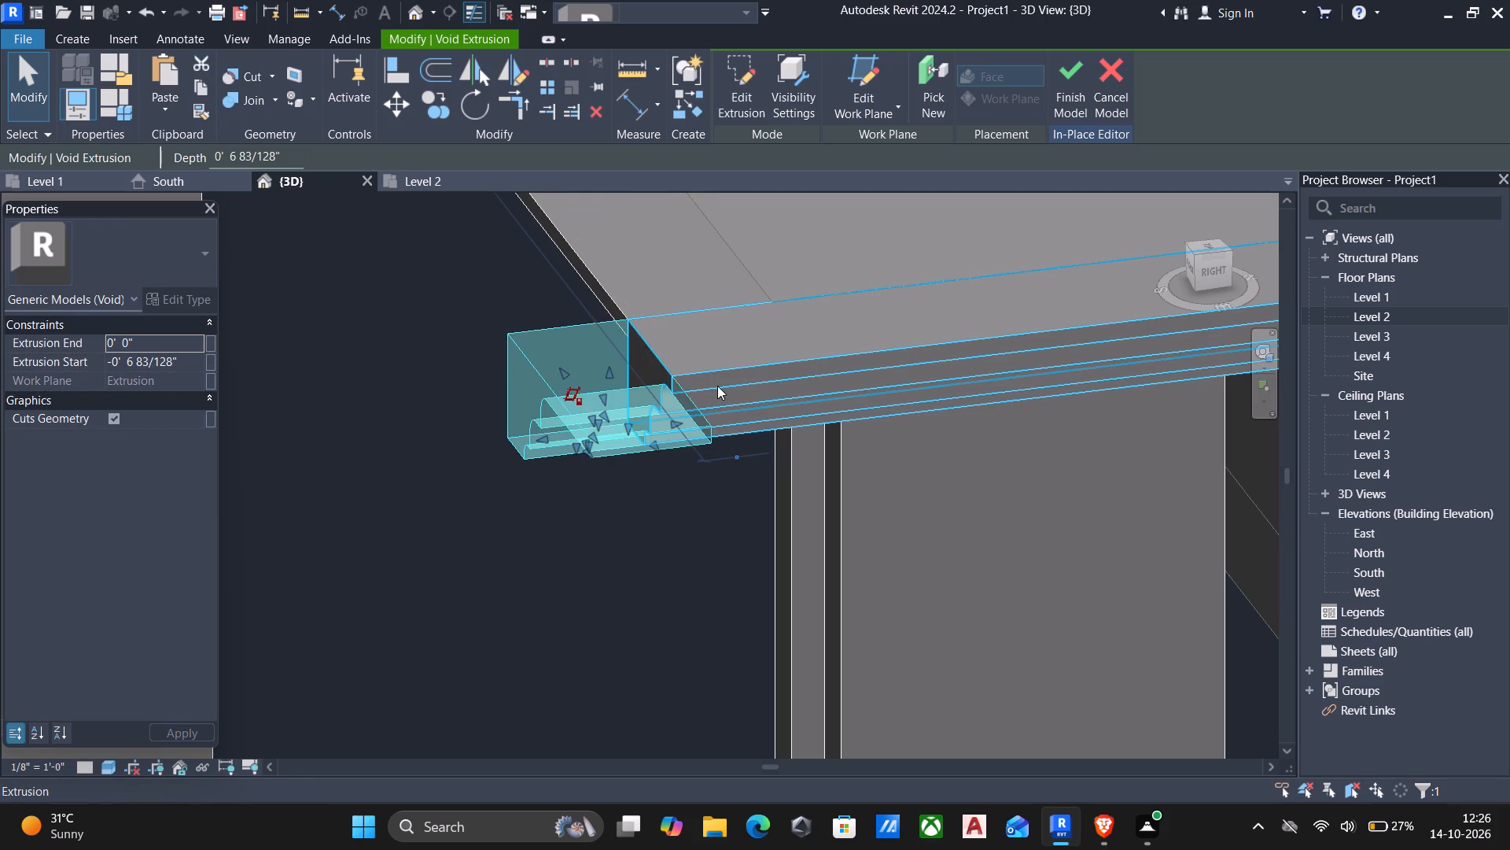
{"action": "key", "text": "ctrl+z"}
Finish the in-place cornice model with the void at the side cornice's front end.
{"action": "key", "text": "Escape"}
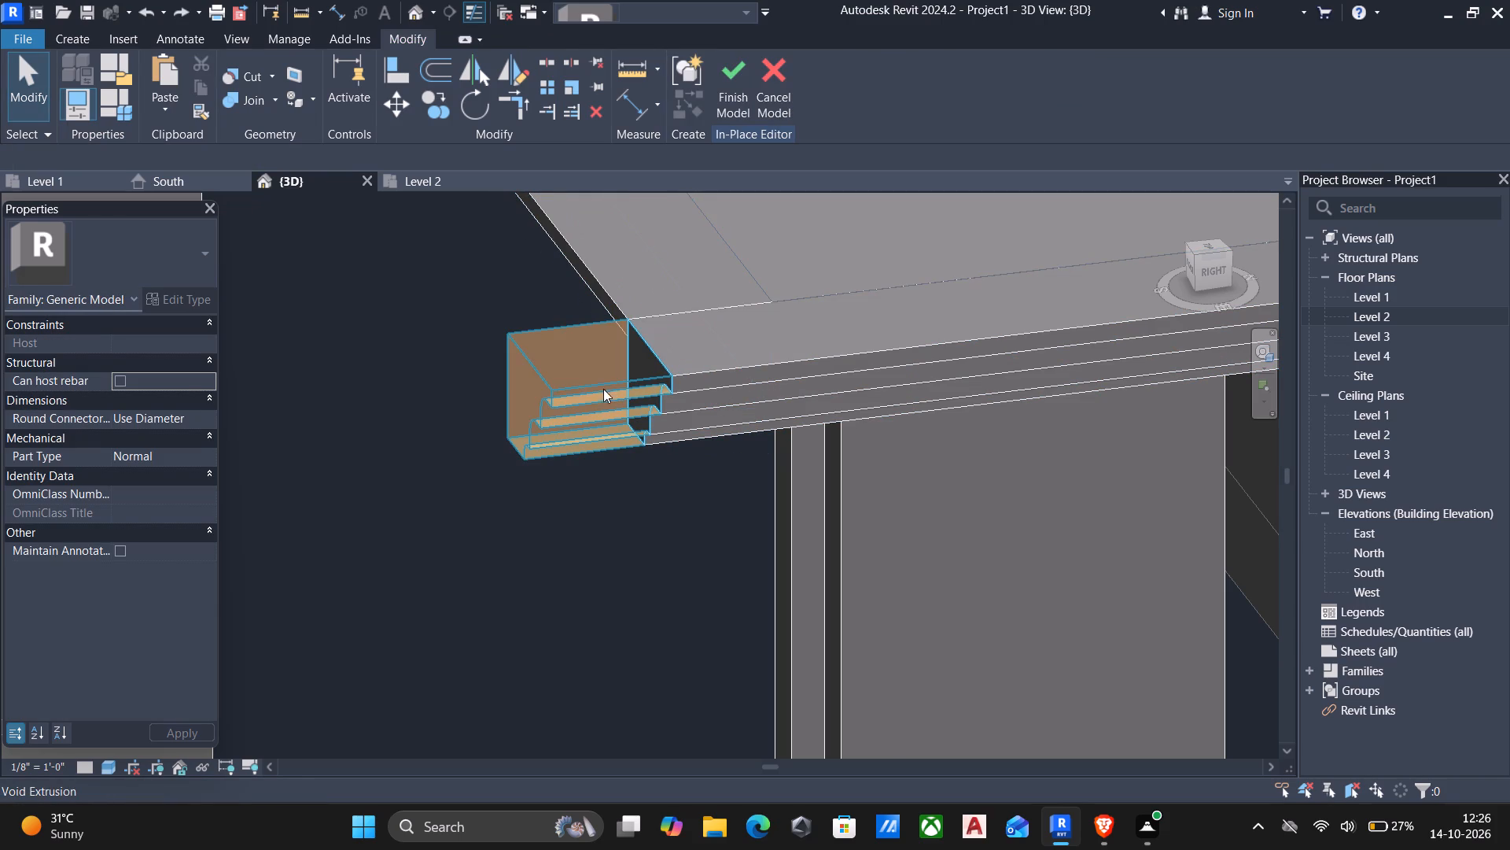
{"action": "left_click", "coordinate": [590, 386]}
{"action": "key", "text": "Escape"}
{"action": "scroll", "coordinate": [570, 532], "scroll_direction": "down", "scroll_amount": 4}
{"action": "middle_click_drag", "start_coordinate": [585, 535], "coordinate": [758, 502], "text": "shift"}
{"action": "middle_click_drag", "start_coordinate": [733, 496], "coordinate": [801, 332]}
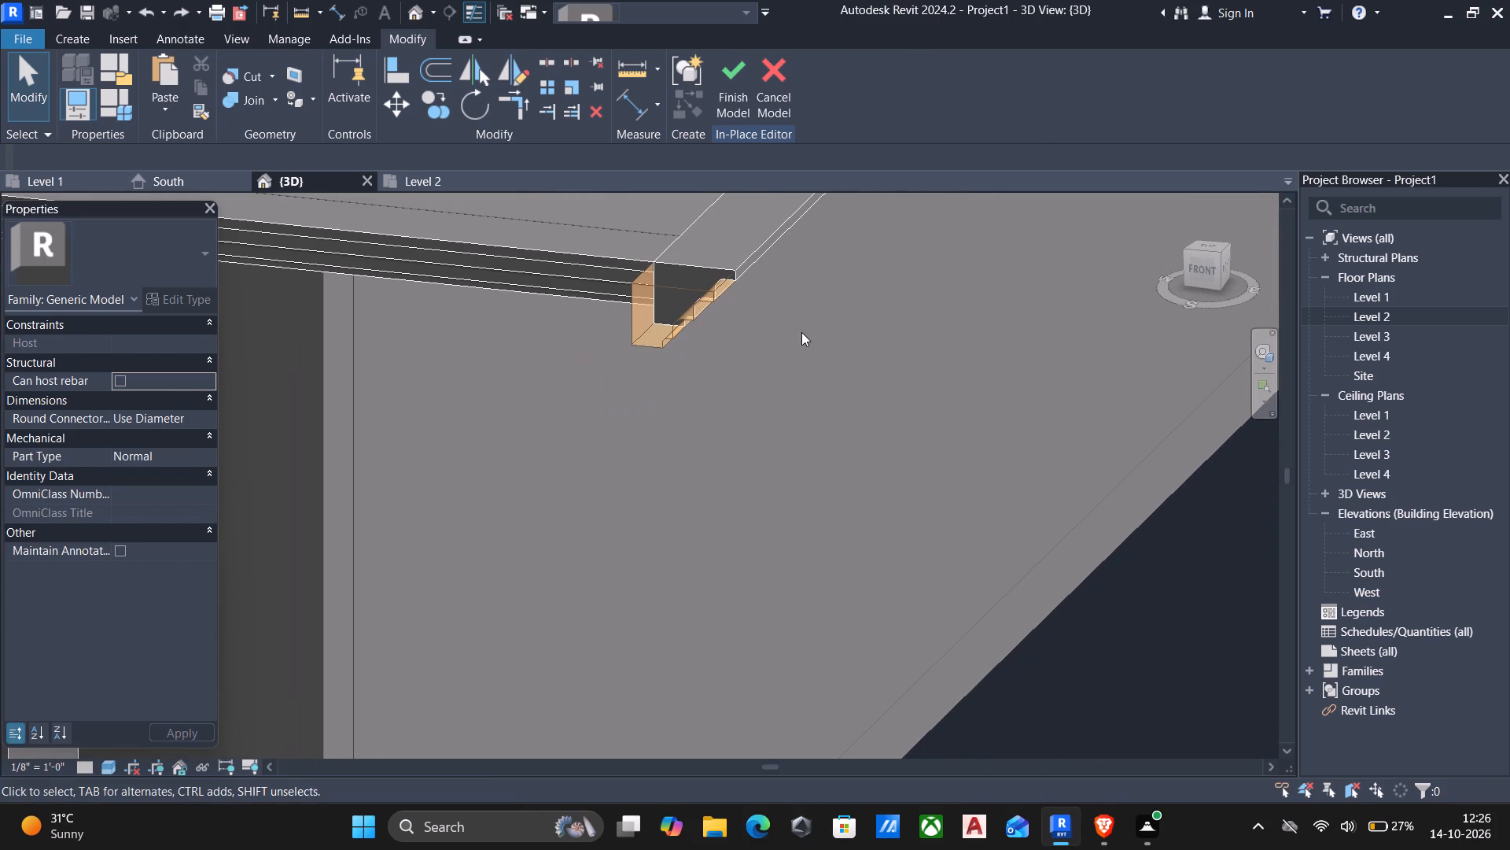
{"action": "key", "text": "Escape"}
{"action": "left_click", "coordinate": [730, 81]}
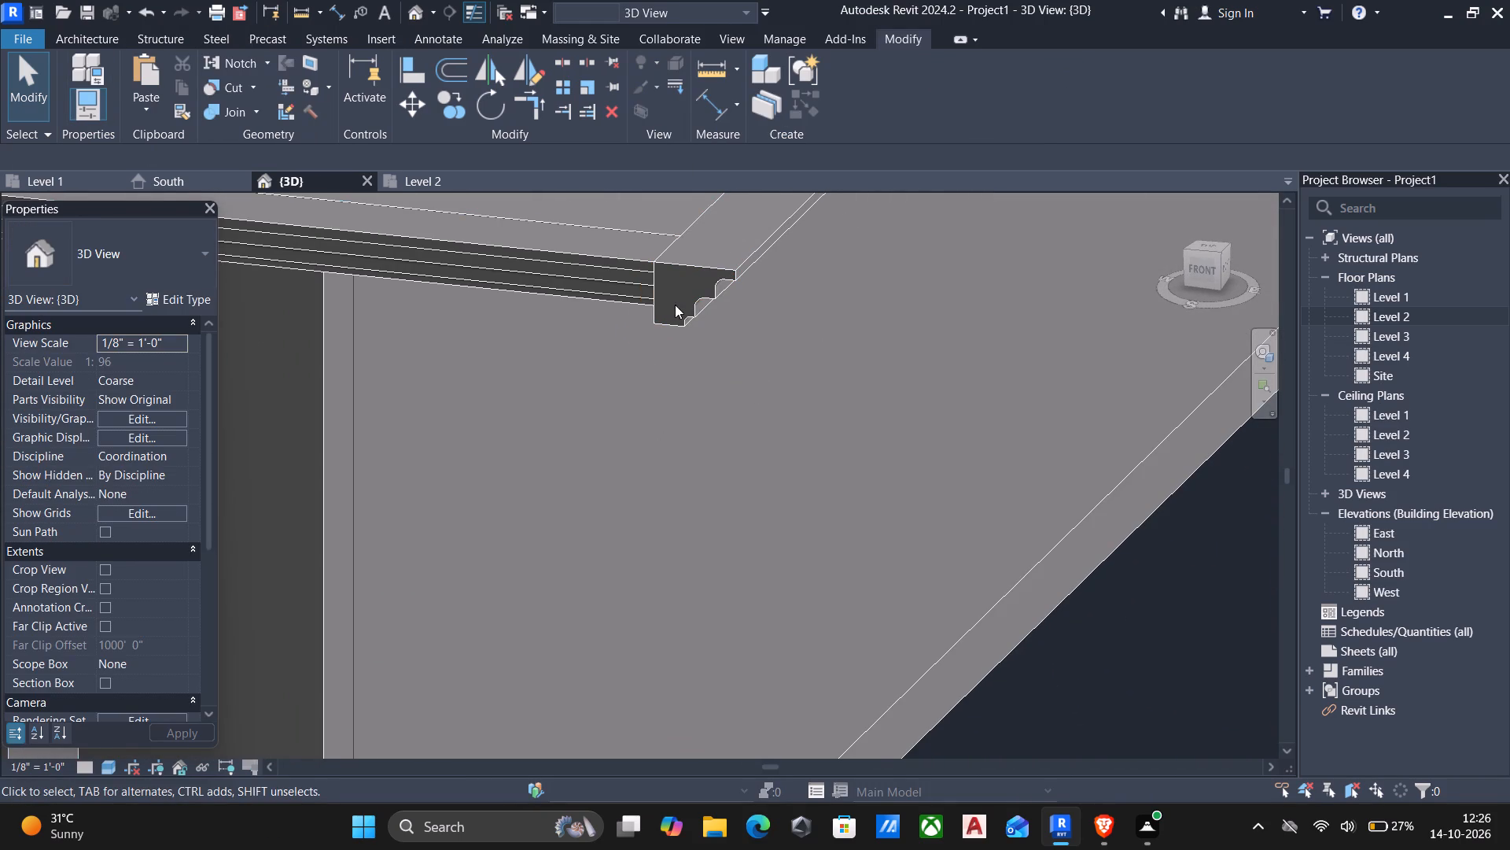
Reopen the cornice in place and stretch the void's inner end into the side cornice to about 1' 2 7/8".
{"action": "left_click", "coordinate": [699, 313]}
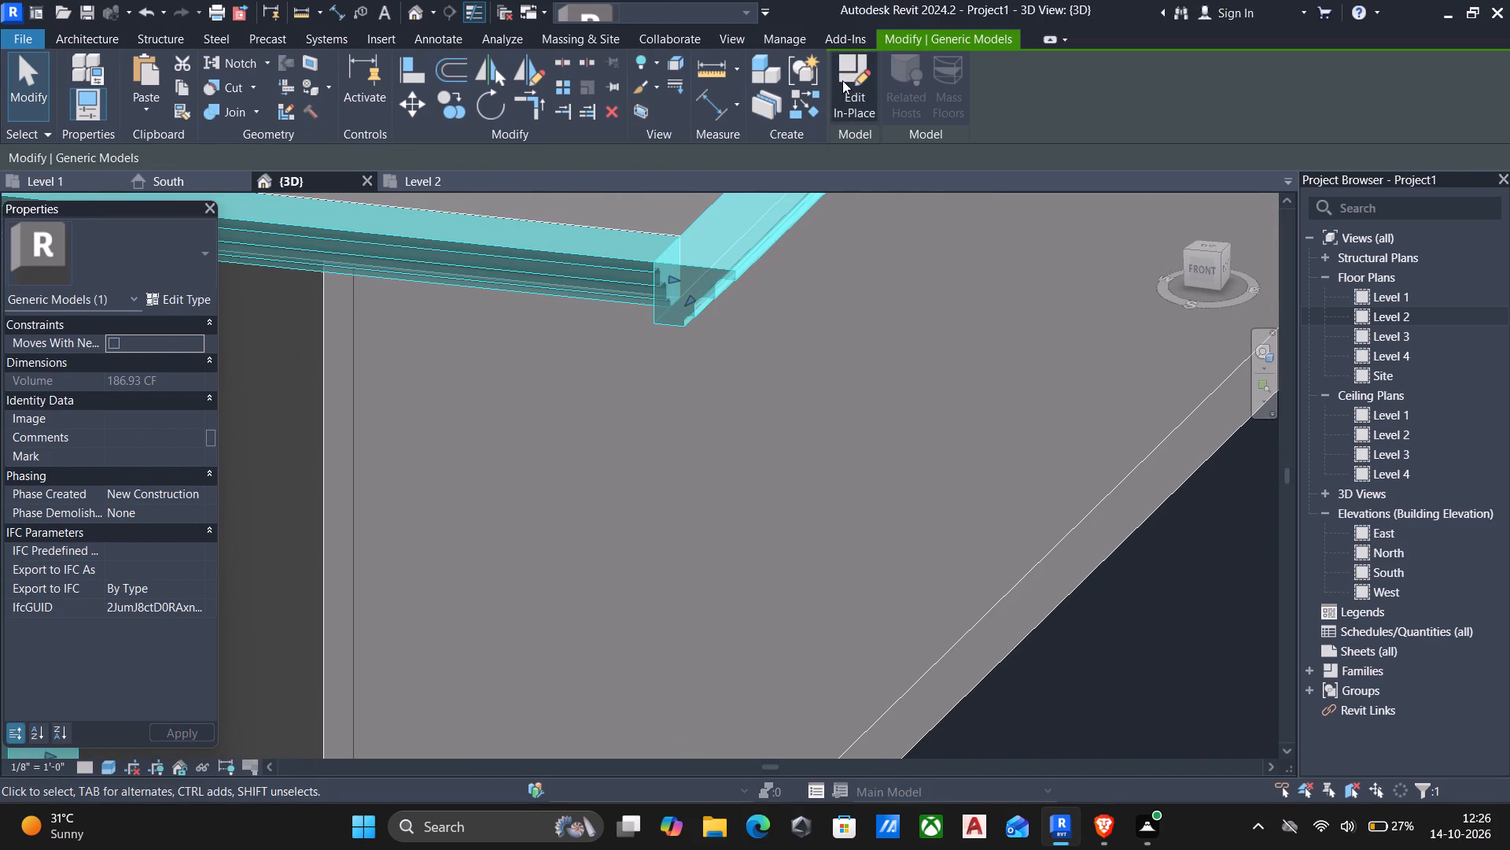
{"action": "left_click", "coordinate": [842, 80]}
{"action": "left_click", "coordinate": [684, 314]}
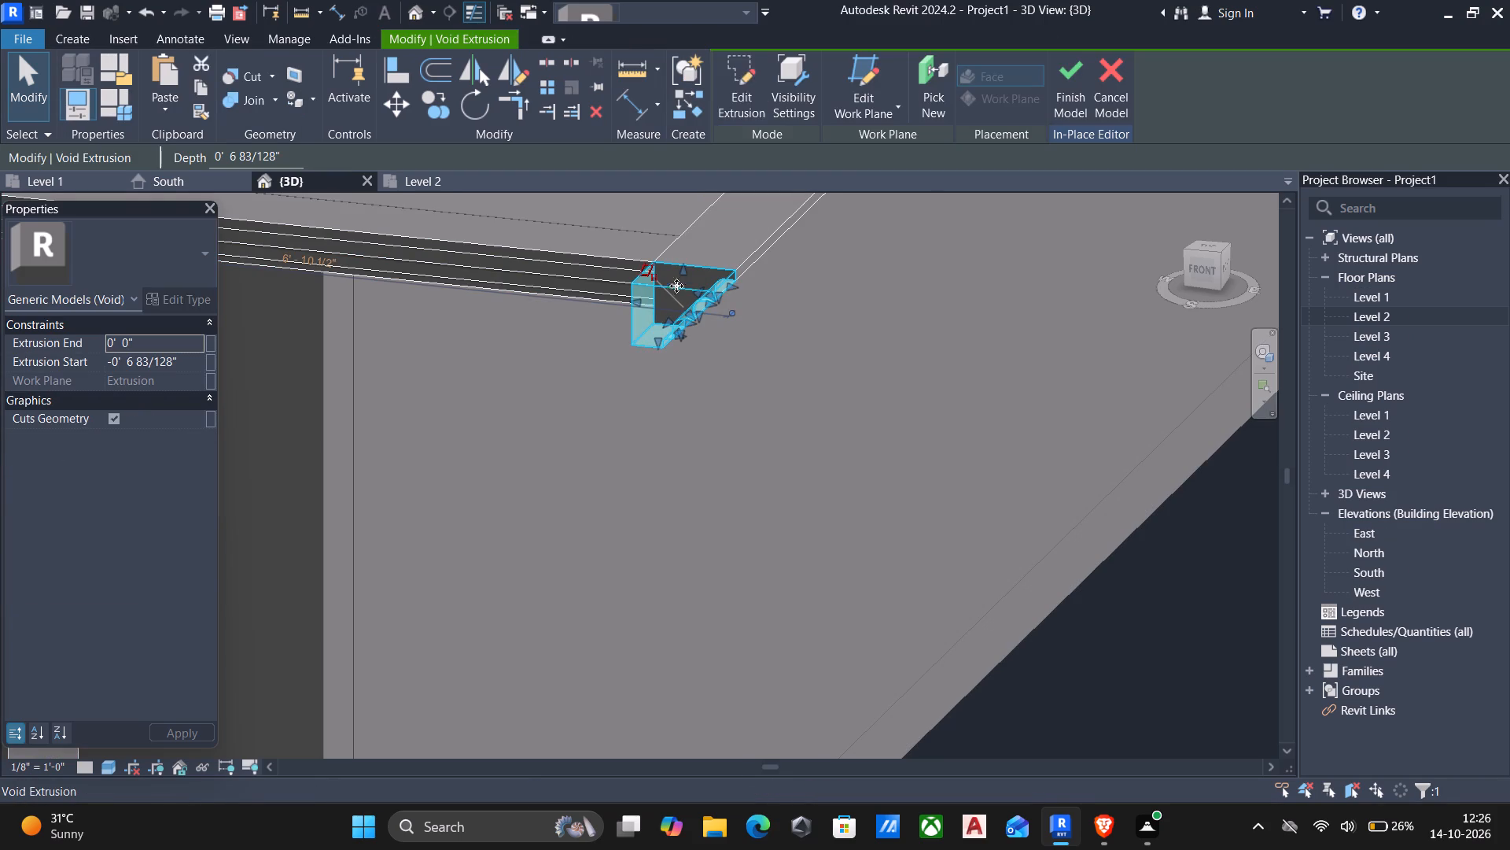
{"action": "left_click_drag", "start_coordinate": [693, 289], "coordinate": [719, 264]}
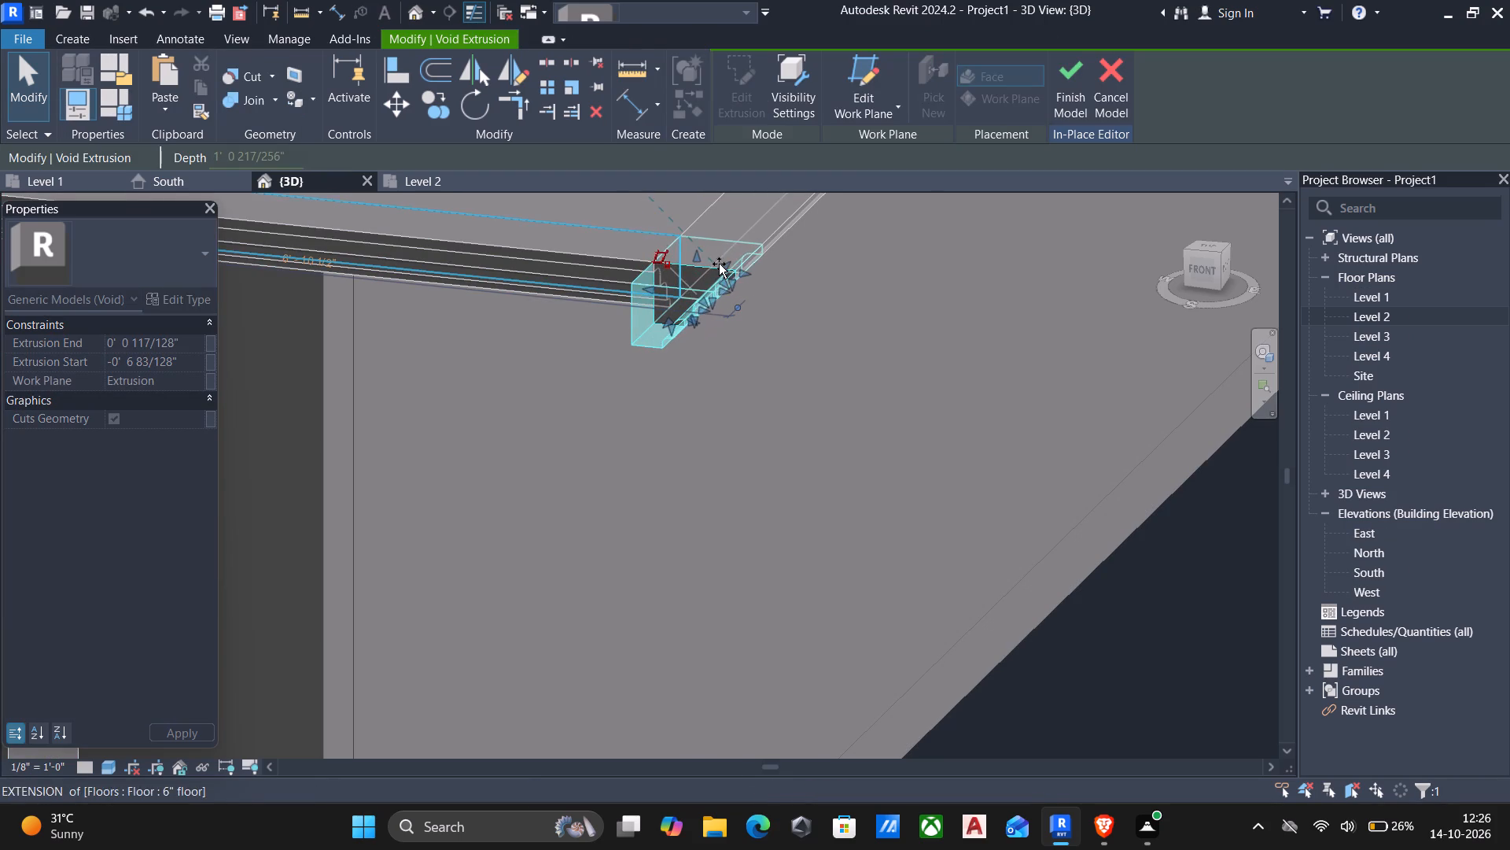
{"action": "left_click_drag", "start_coordinate": [719, 264], "coordinate": [732, 245]}
{"action": "key", "text": "Escape"}
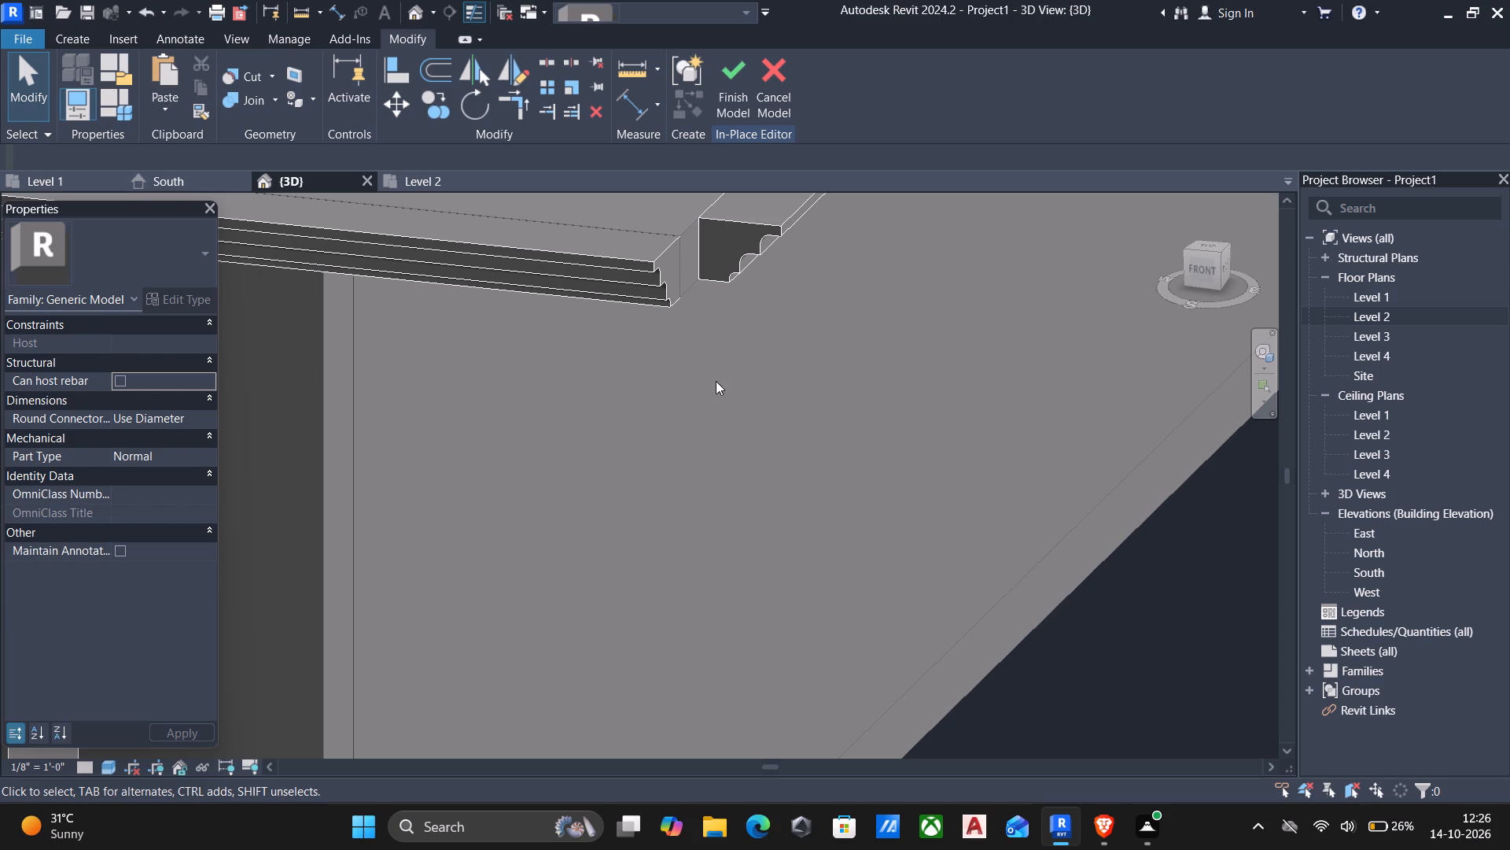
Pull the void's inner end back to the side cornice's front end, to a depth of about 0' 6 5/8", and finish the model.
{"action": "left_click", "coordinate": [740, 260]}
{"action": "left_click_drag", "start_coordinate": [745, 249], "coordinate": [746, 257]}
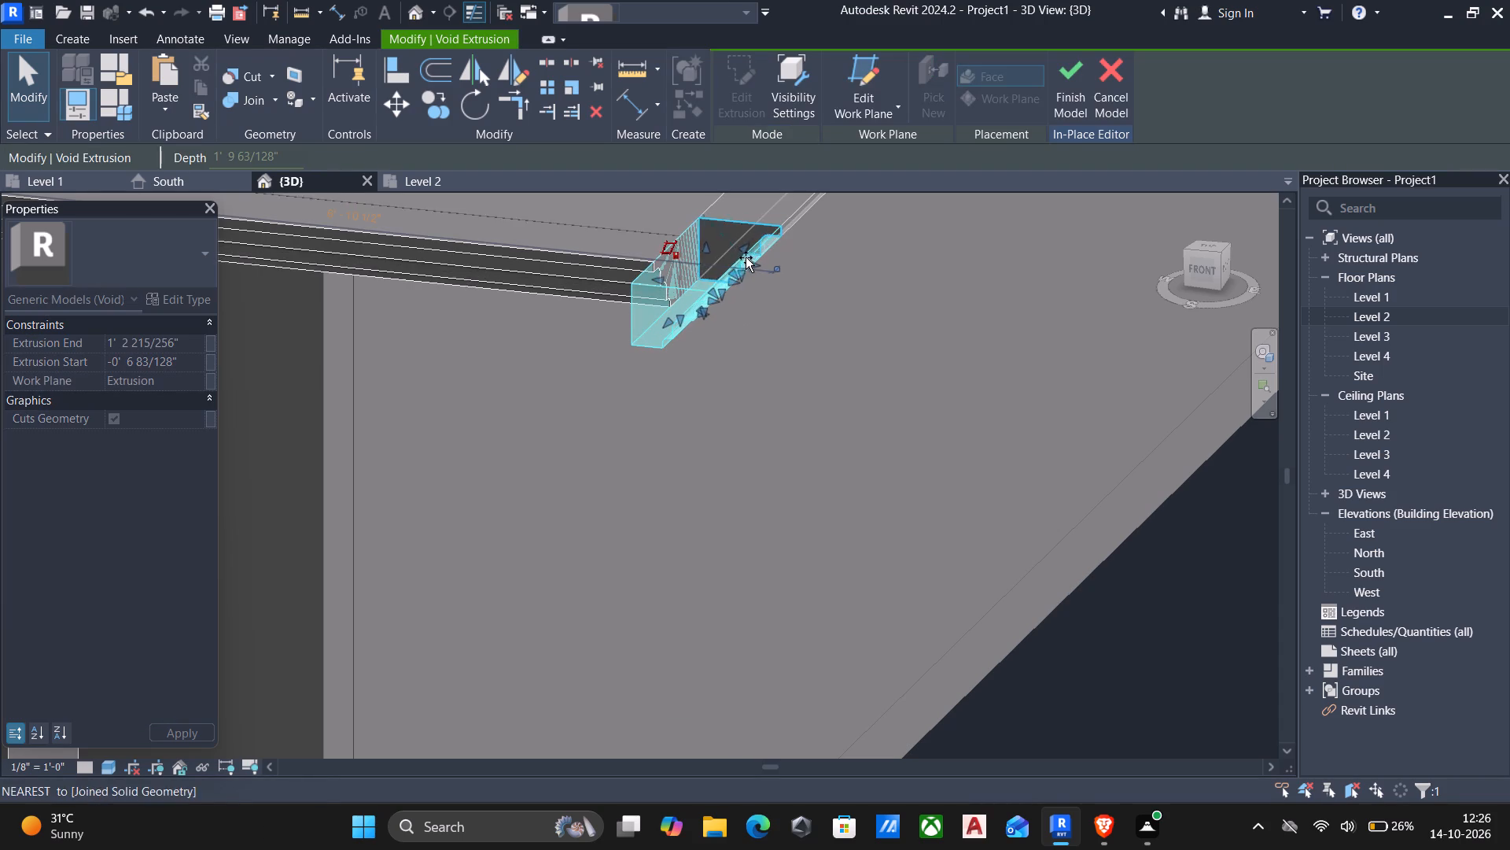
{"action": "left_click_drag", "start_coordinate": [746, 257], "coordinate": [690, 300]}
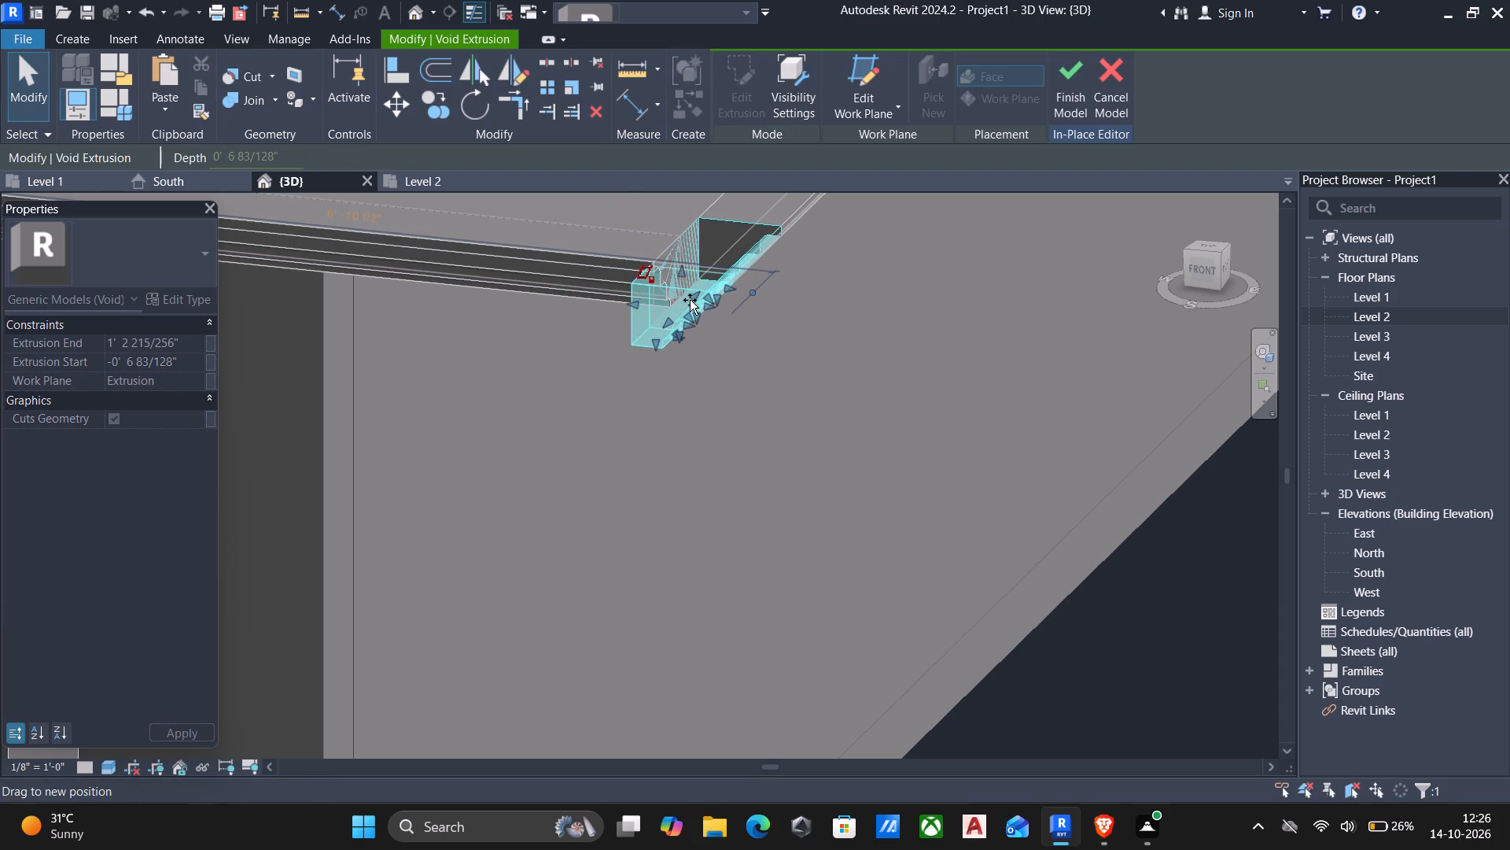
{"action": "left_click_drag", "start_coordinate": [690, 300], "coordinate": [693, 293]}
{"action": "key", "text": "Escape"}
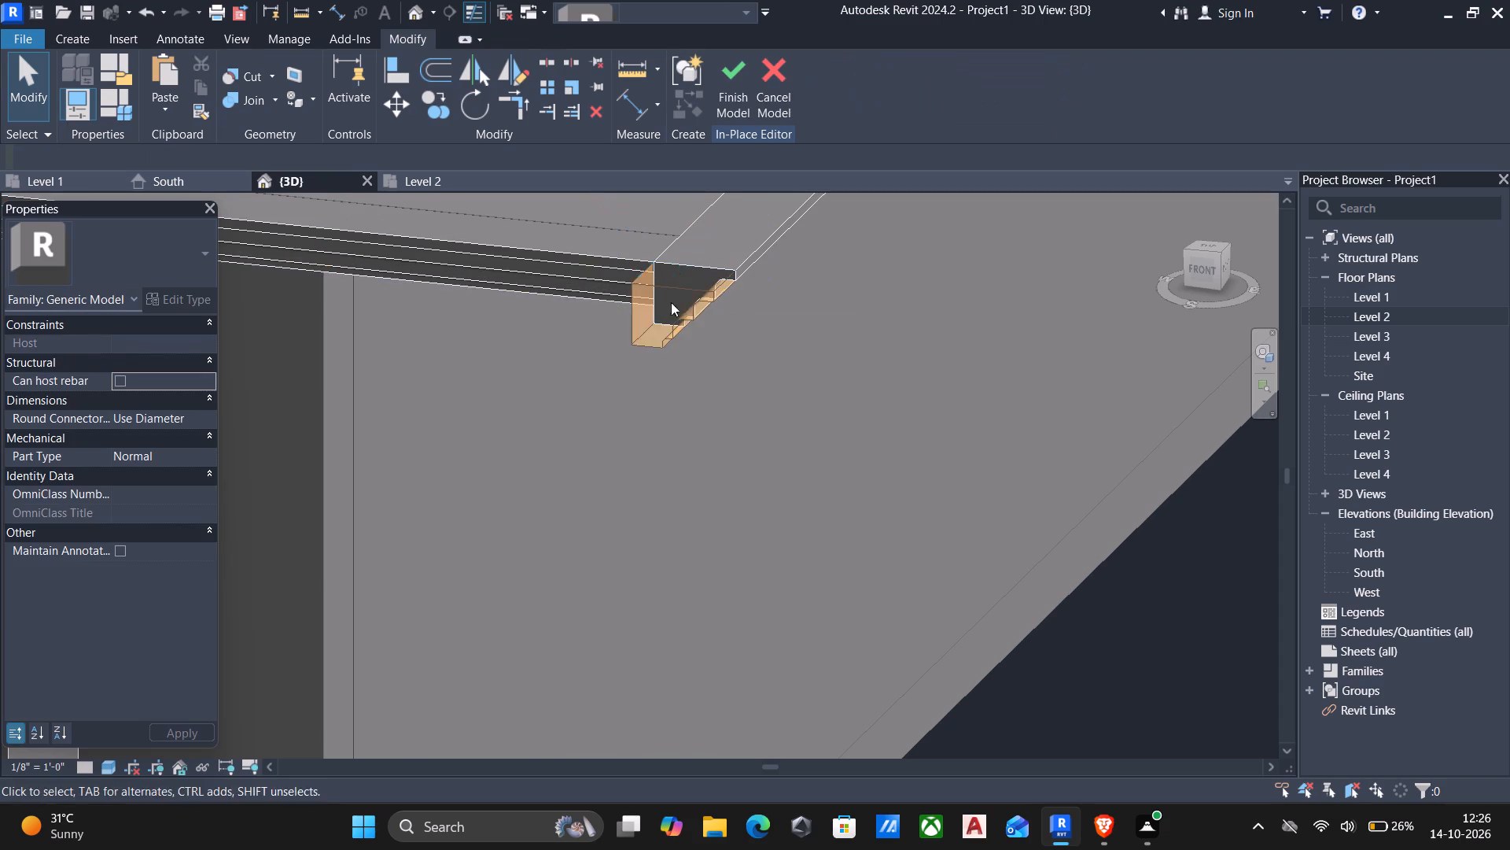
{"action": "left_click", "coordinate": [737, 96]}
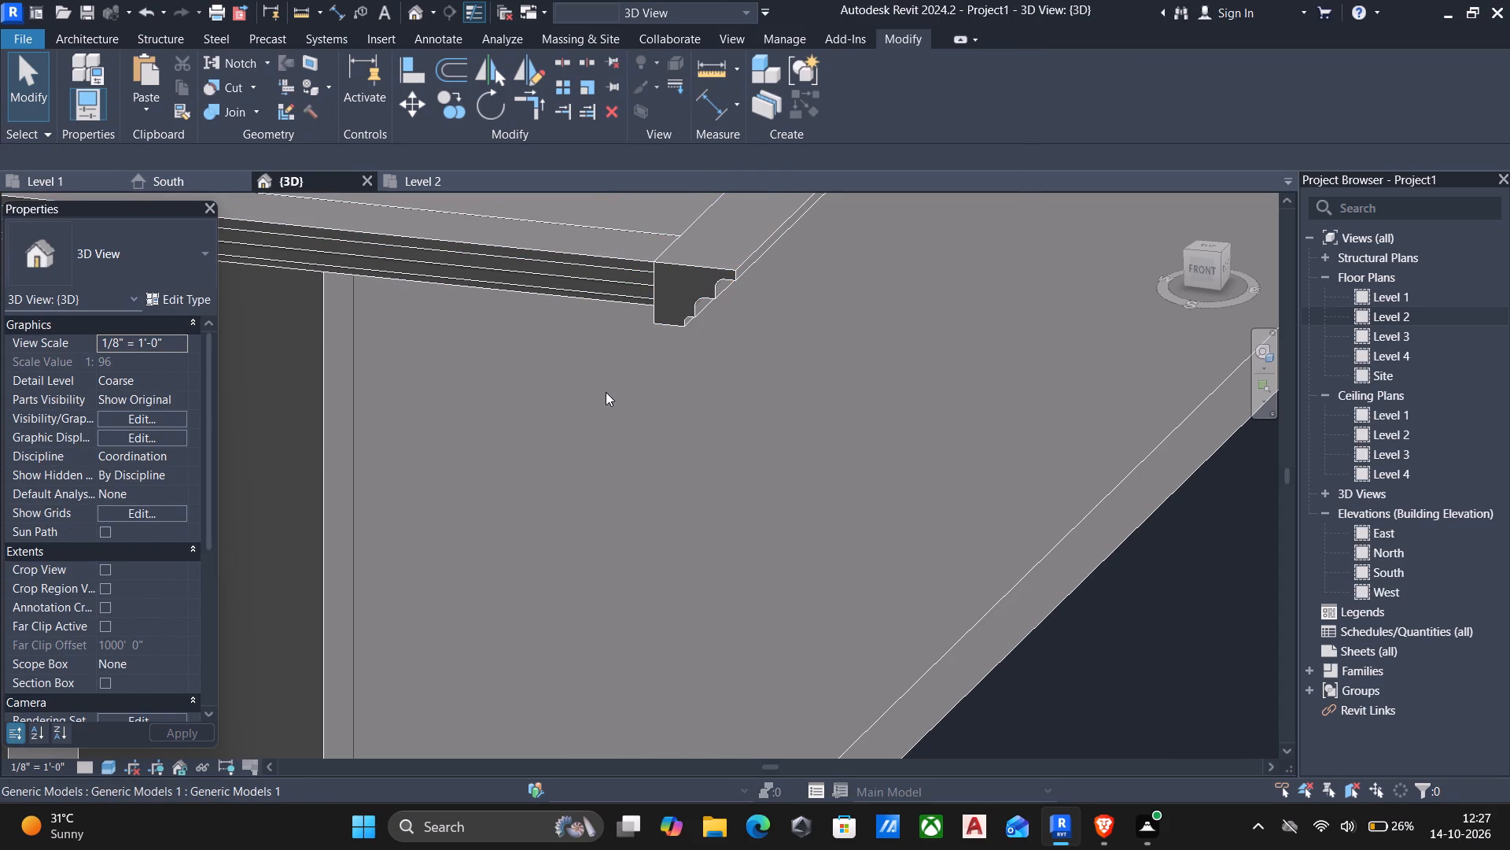
Reopen the cornice in place and delete the void extrusion at the side cornice's front end.
{"action": "middle_click_drag", "start_coordinate": [606, 392], "coordinate": [665, 382], "text": "shift"}
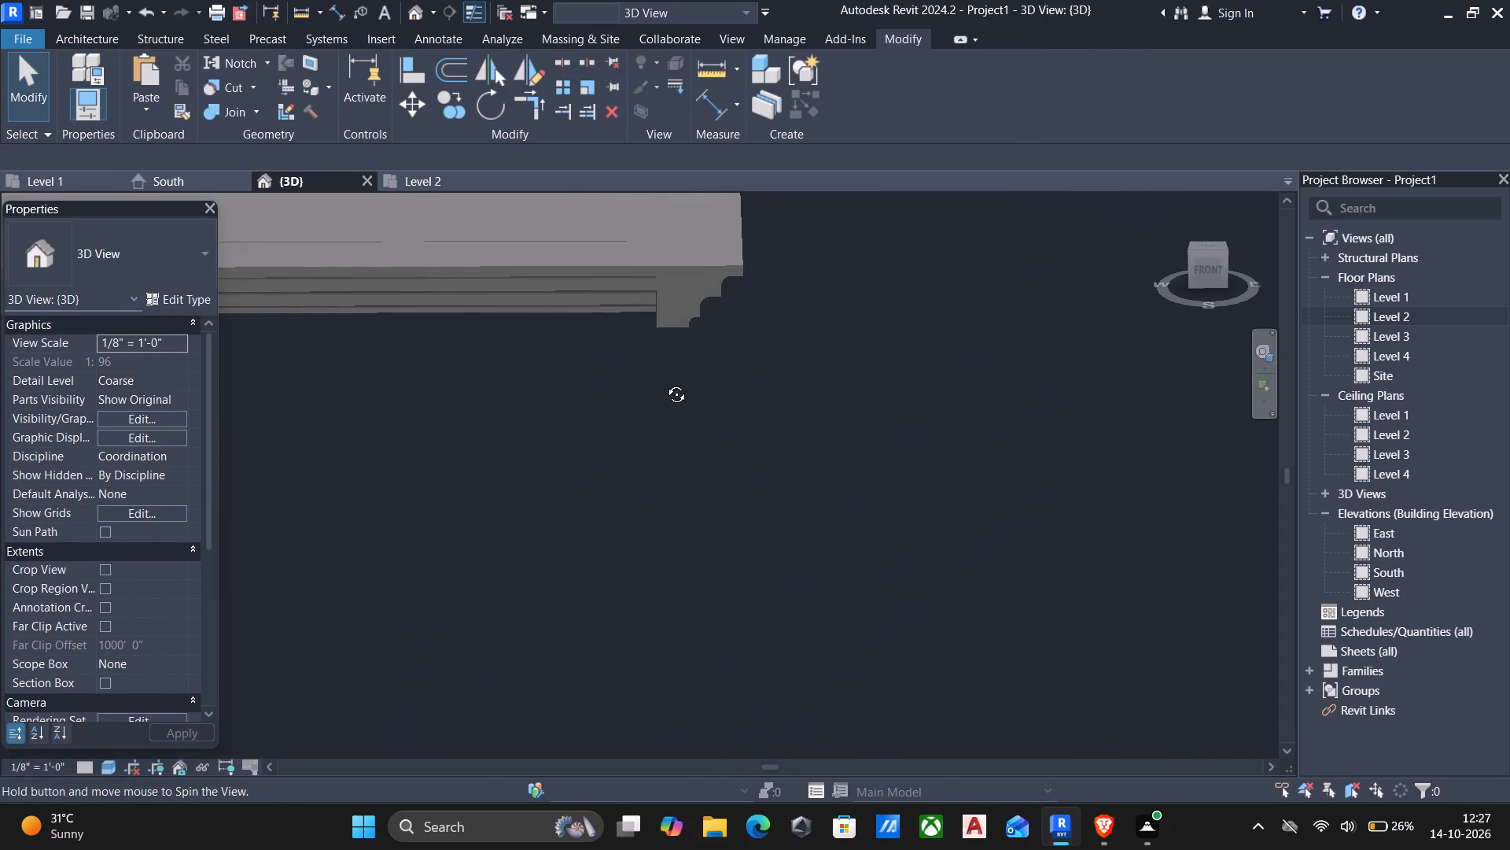
{"action": "middle_click_drag", "start_coordinate": [665, 382], "coordinate": [670, 304], "text": "shift"}
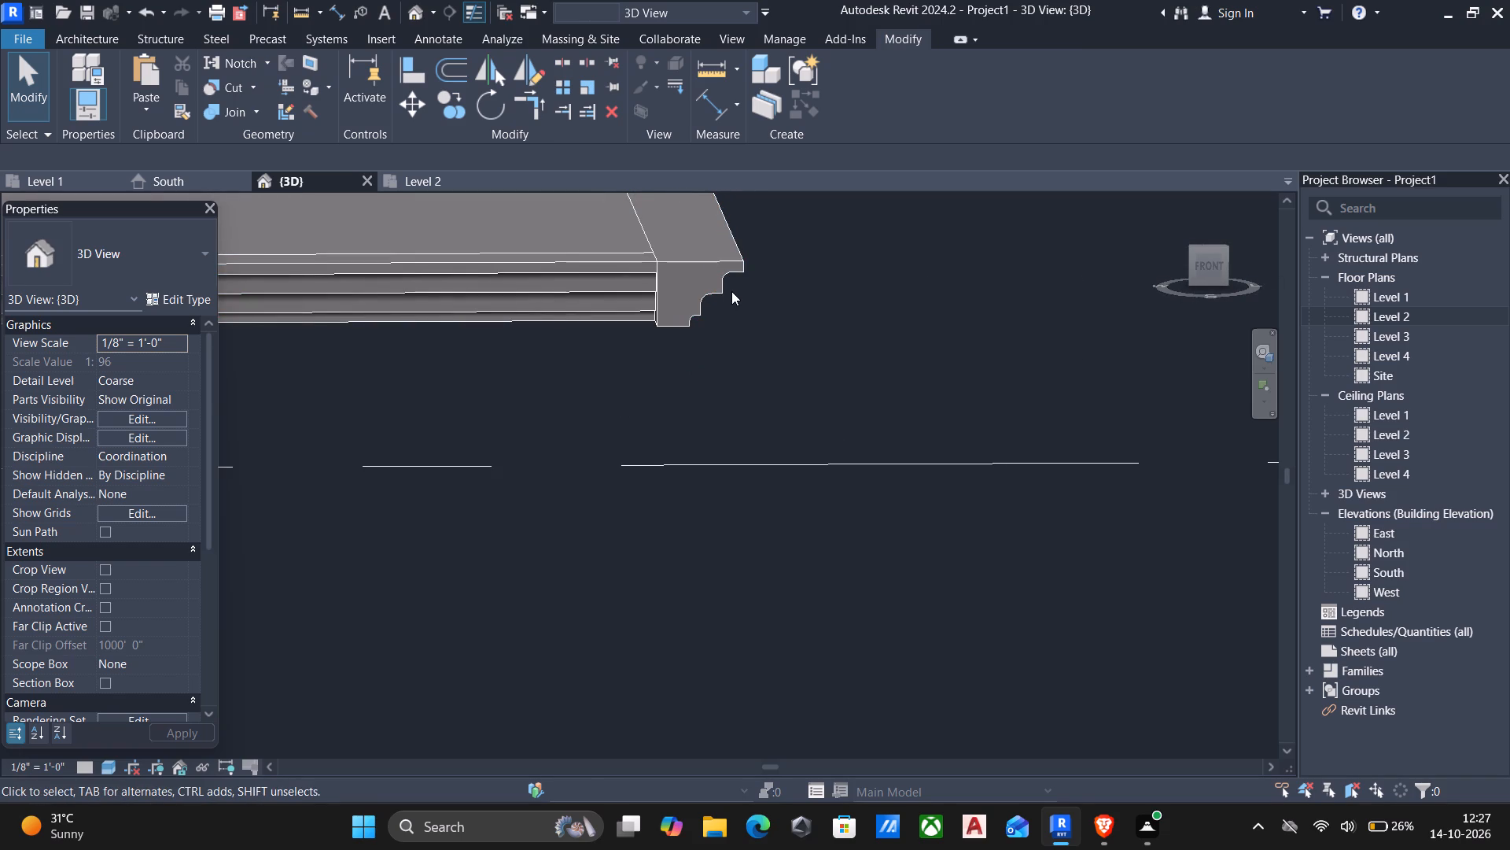
{"action": "left_click", "coordinate": [686, 264]}
{"action": "left_click", "coordinate": [853, 96]}
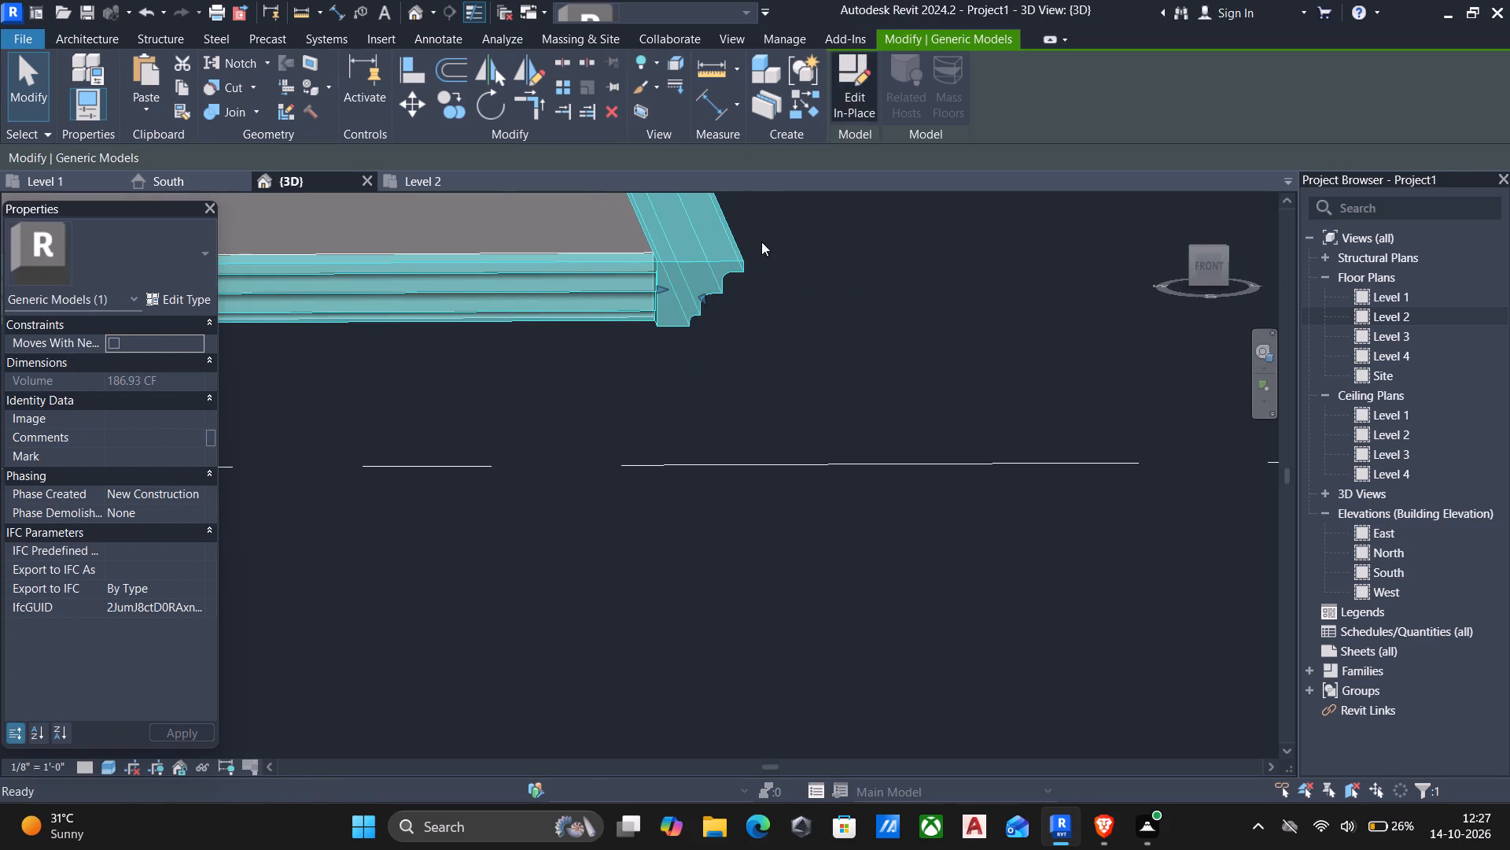
{"action": "left_click", "coordinate": [675, 269]}
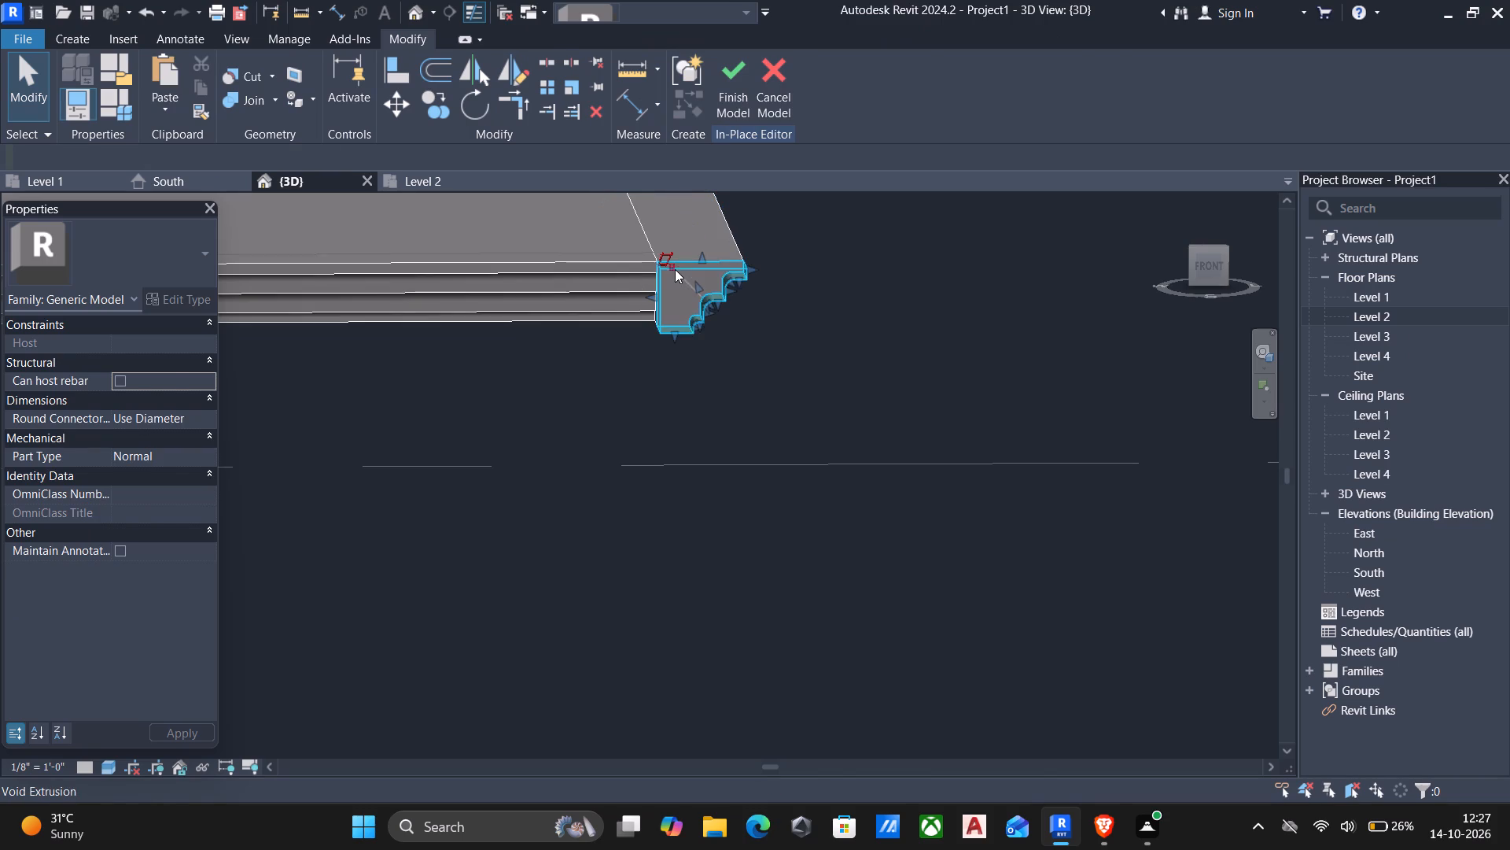
{"action": "key", "text": "Delete"}
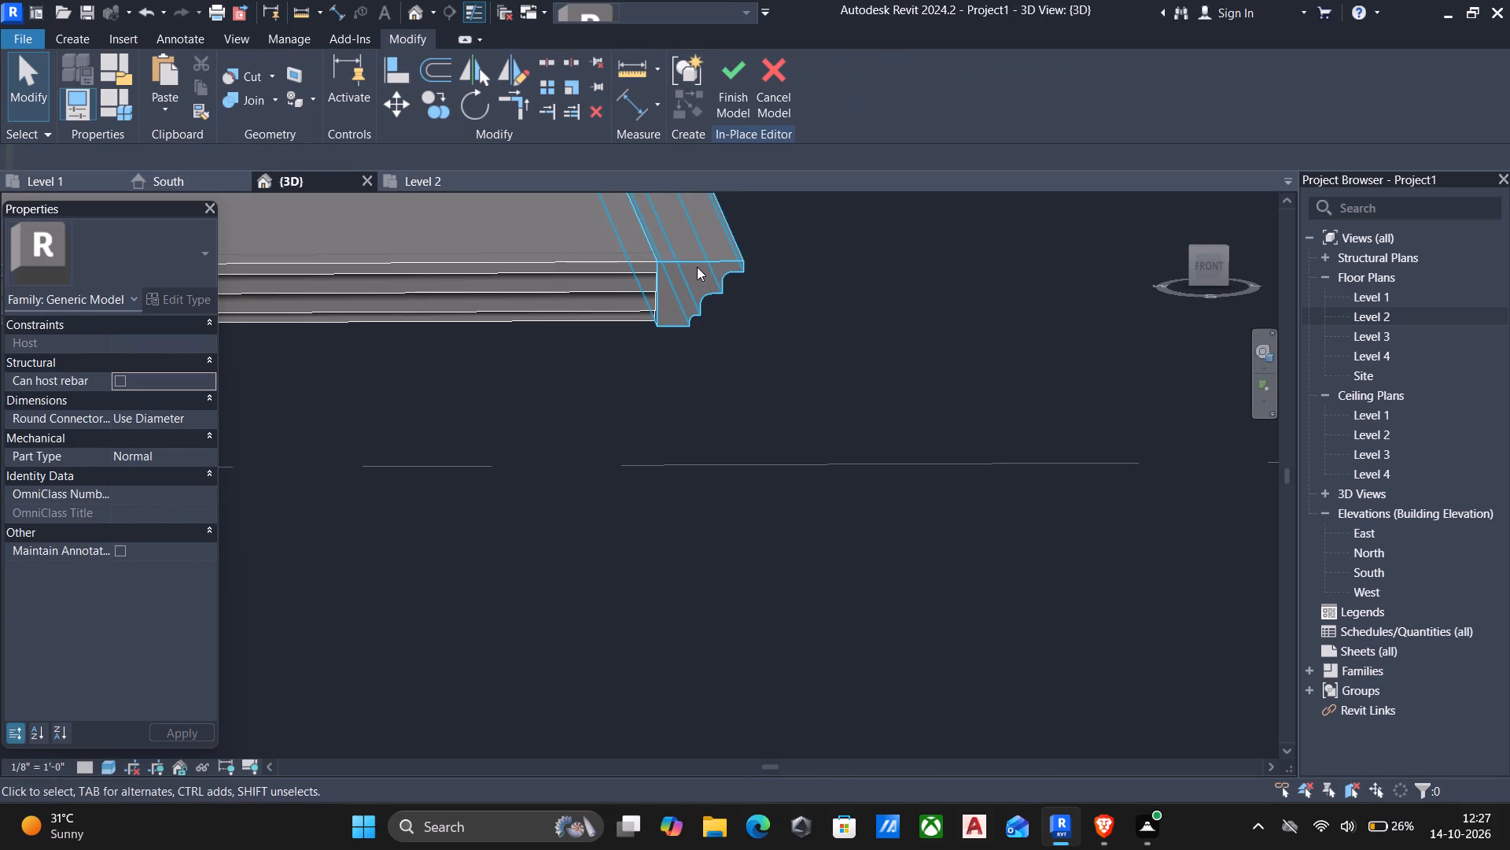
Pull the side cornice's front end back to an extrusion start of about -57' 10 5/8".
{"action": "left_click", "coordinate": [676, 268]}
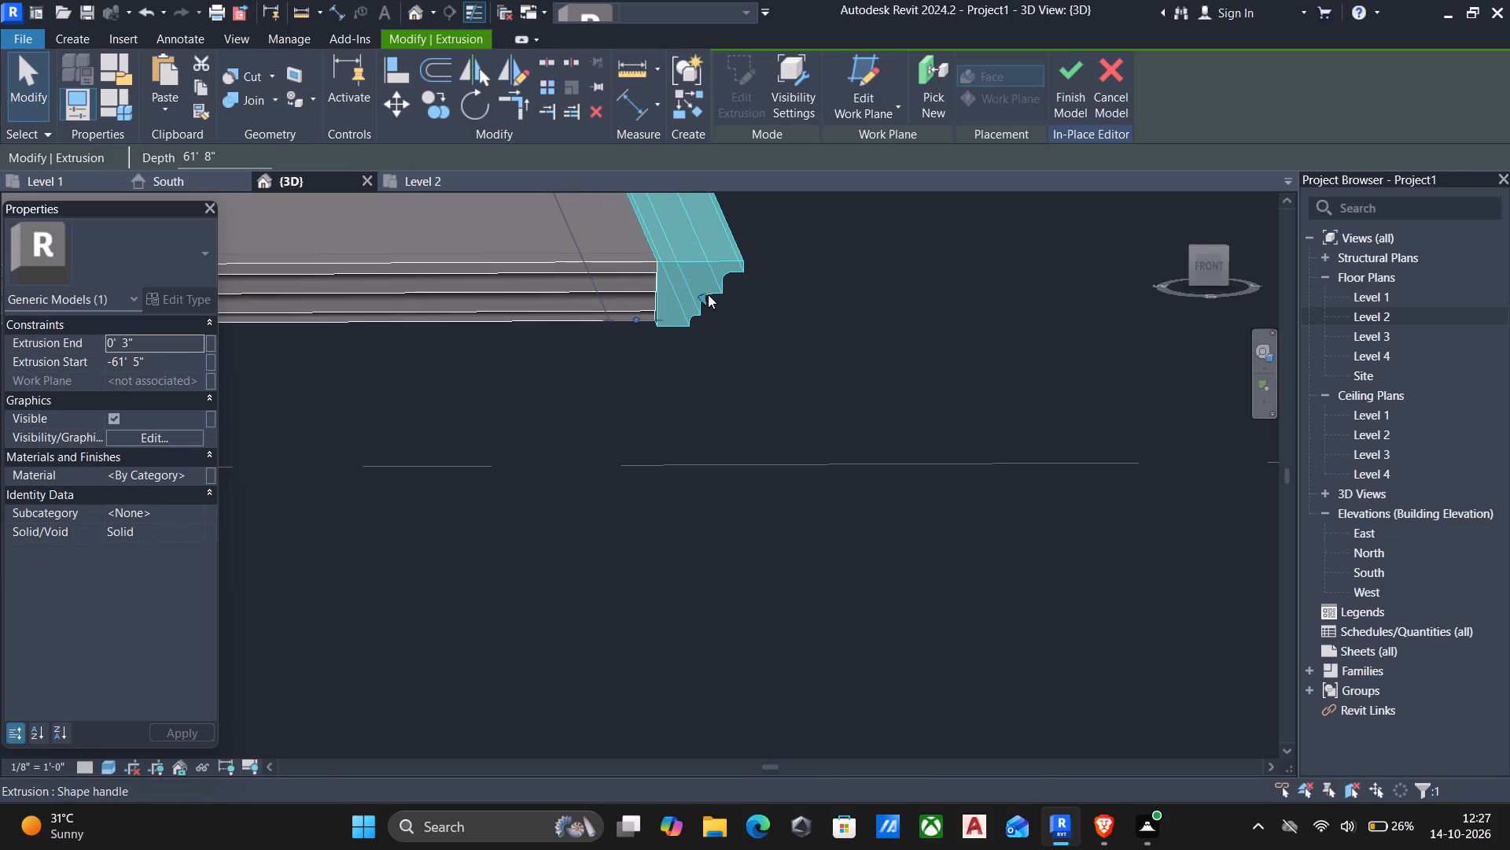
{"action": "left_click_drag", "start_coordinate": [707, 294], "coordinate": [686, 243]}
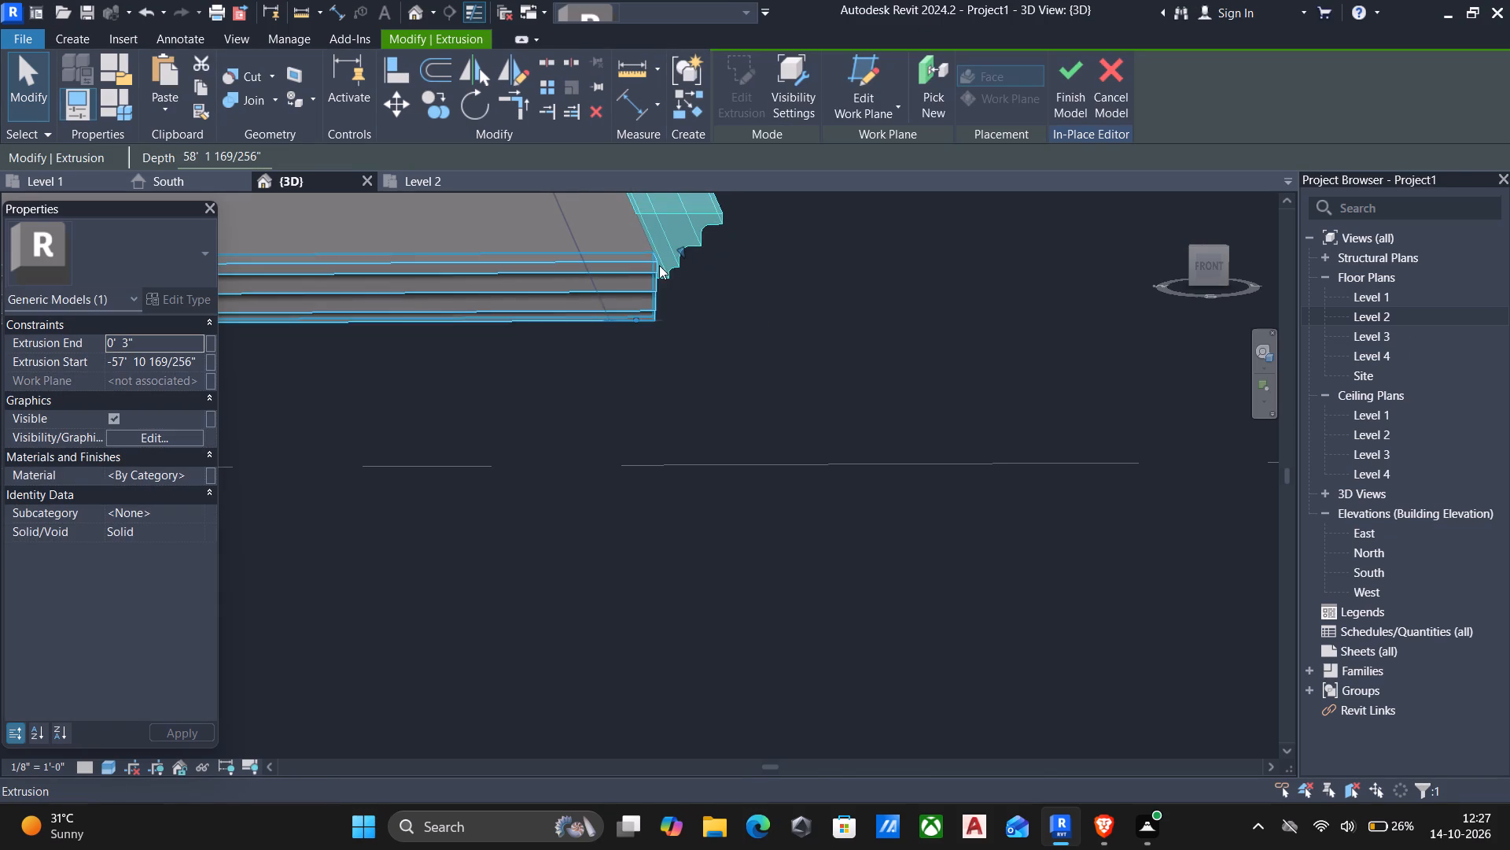
Stretch the front cornice's corner end outward to an extrusion end of 0' 6".
{"action": "left_click", "coordinate": [598, 306]}
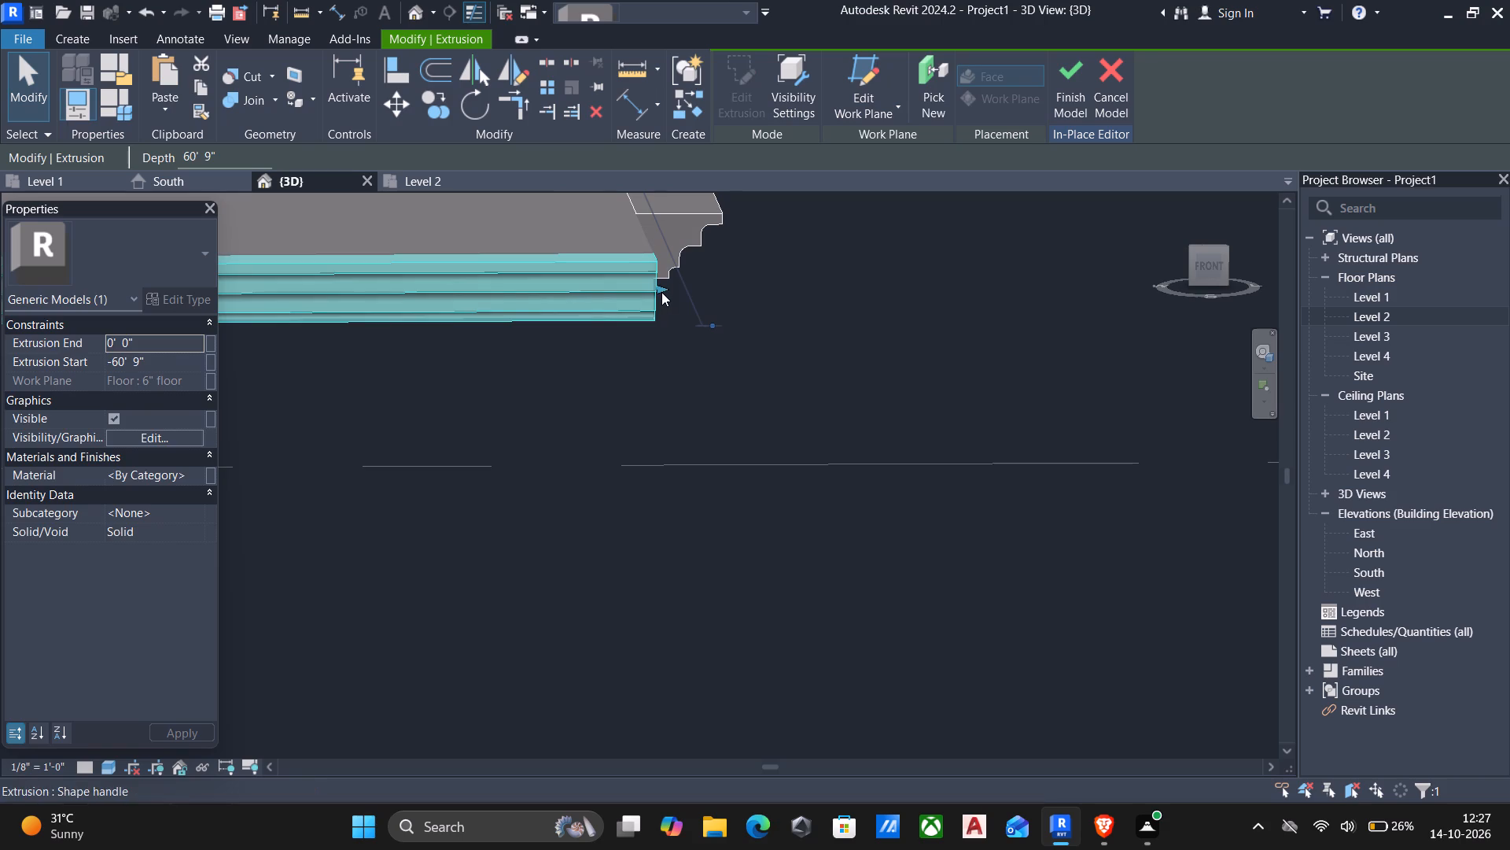
{"action": "left_click_drag", "start_coordinate": [661, 292], "coordinate": [715, 290]}
Stretch the side cornice's front end toward the front cornice to an extrusion start of about -60' 4 1/2".
{"action": "middle_click_drag", "start_coordinate": [742, 360], "coordinate": [683, 336]}
{"action": "scroll", "coordinate": [679, 415], "scroll_direction": "down", "scroll_amount": 2}
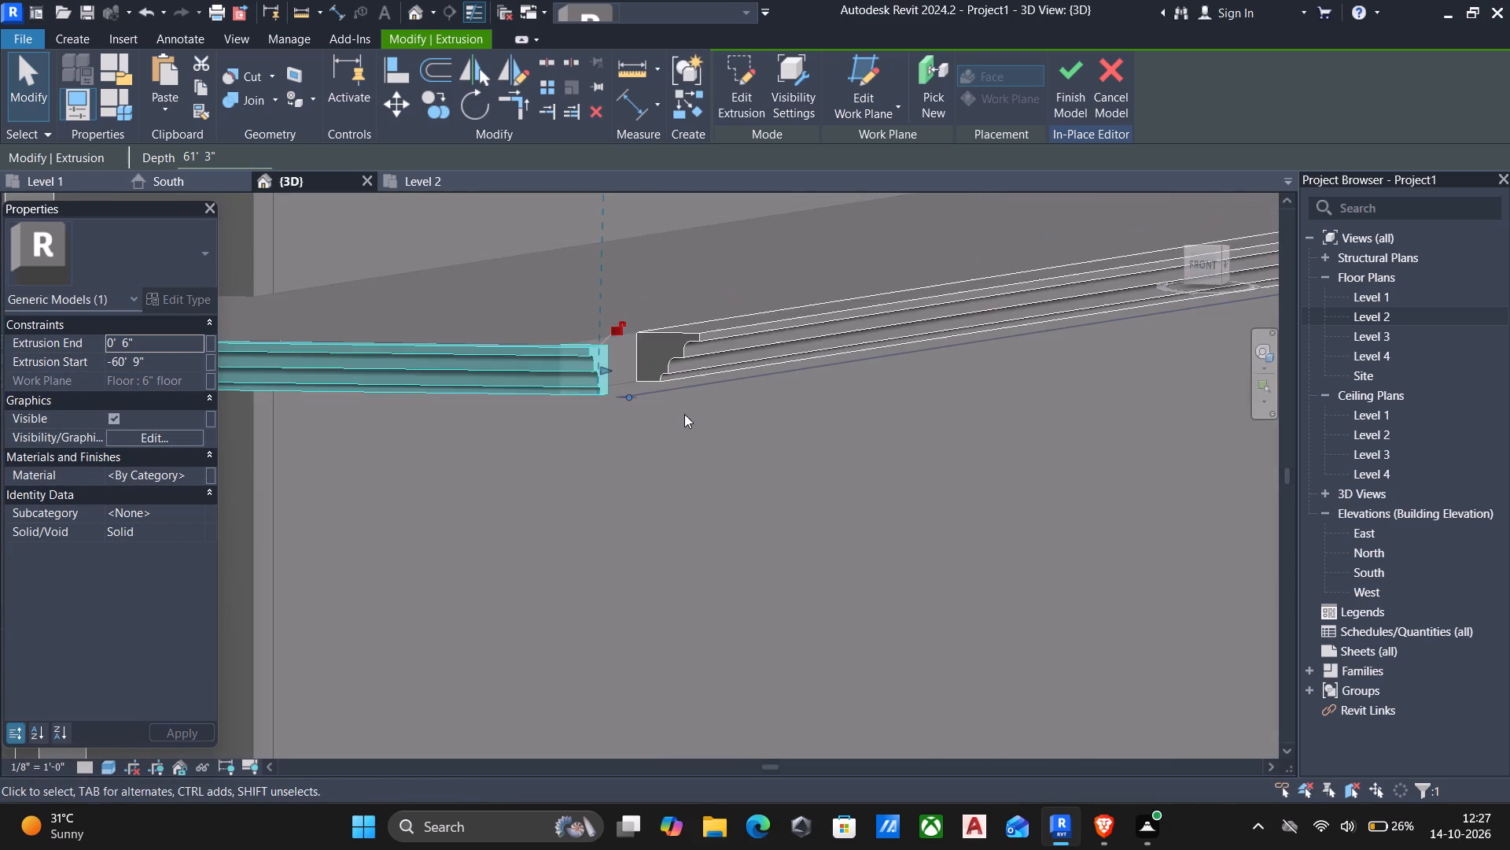
{"action": "middle_click_drag", "start_coordinate": [684, 414], "coordinate": [659, 419]}
{"action": "scroll", "coordinate": [659, 419], "scroll_direction": "down", "scroll_amount": 2}
{"action": "middle_click_drag", "start_coordinate": [669, 401], "coordinate": [682, 493]}
{"action": "middle_click_drag", "start_coordinate": [682, 493], "coordinate": [735, 453]}
{"action": "key", "text": "Escape"}
{"action": "left_click", "coordinate": [684, 431]}
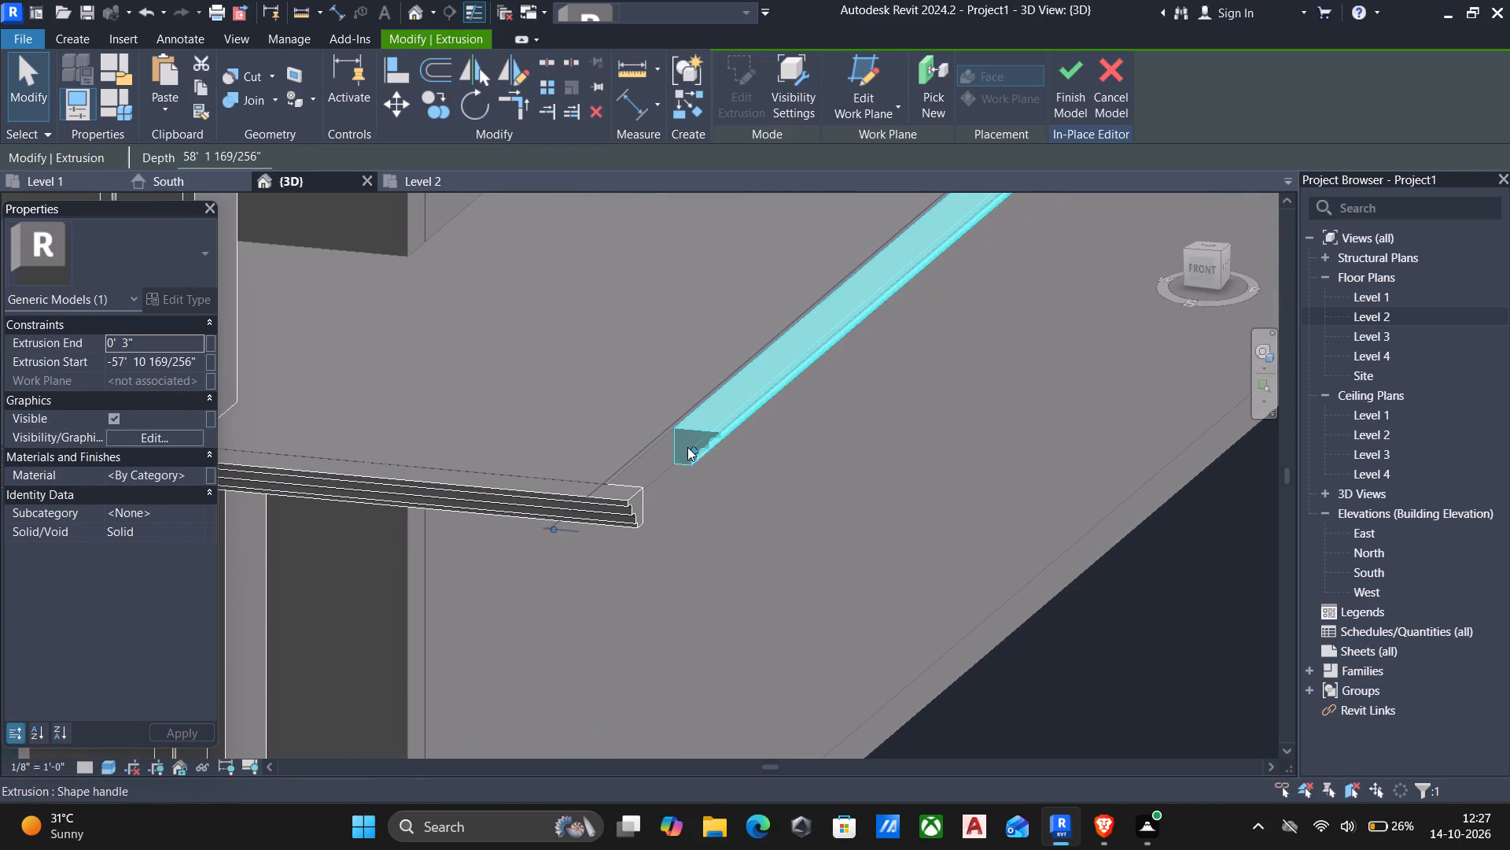
{"action": "left_click_drag", "start_coordinate": [692, 453], "coordinate": [645, 497]}
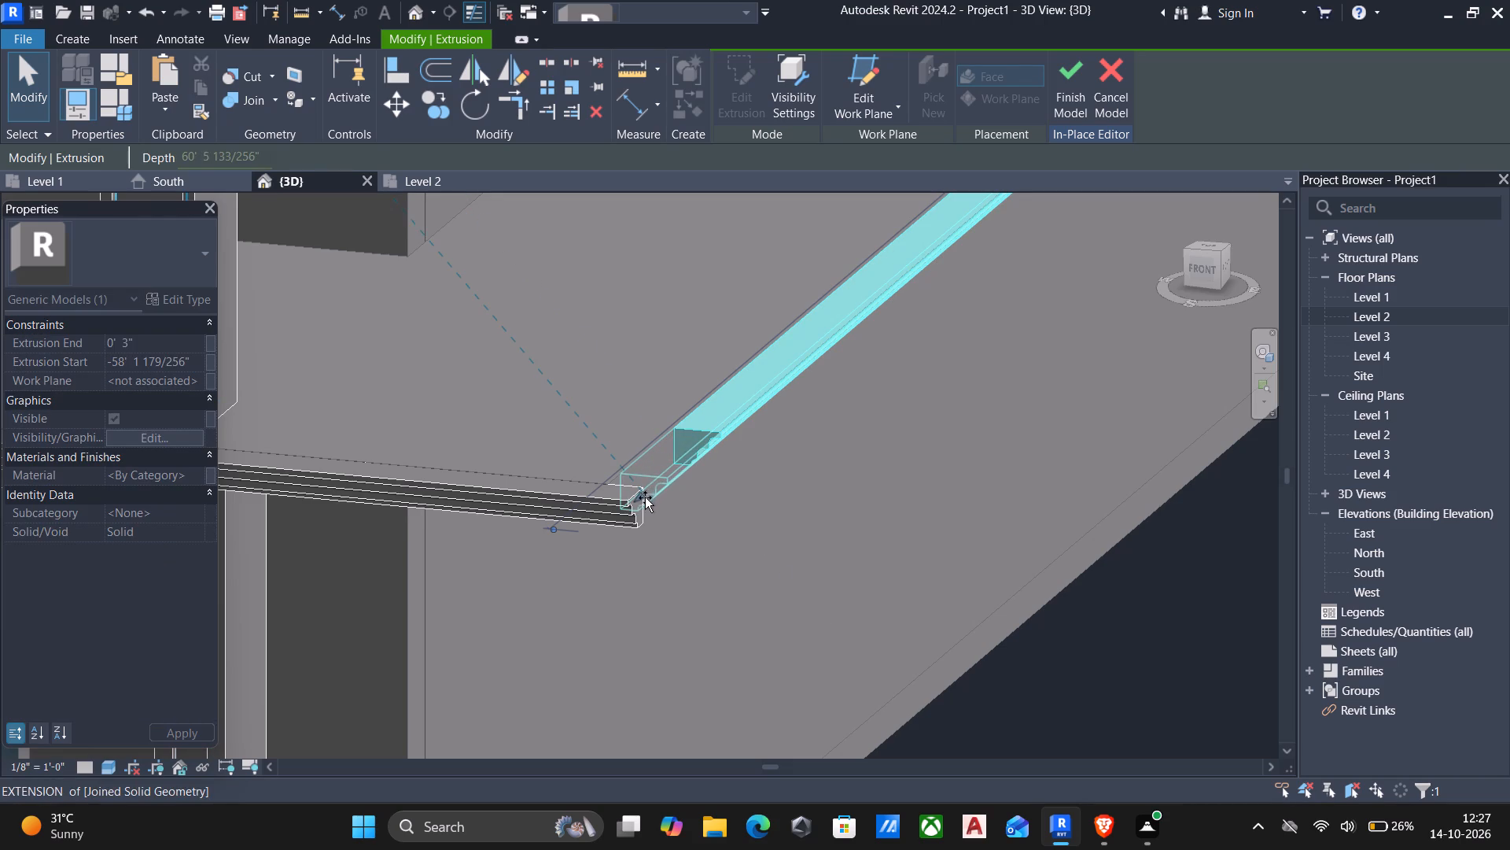
{"action": "left_click_drag", "start_coordinate": [645, 497], "coordinate": [643, 500]}
Align the side cornice's front end with the slab's front edge.
{"action": "middle_click_drag", "start_coordinate": [679, 520], "coordinate": [646, 512], "text": "shift"}
{"action": "scroll", "coordinate": [645, 510], "scroll_direction": "down", "scroll_amount": 2, "text": "shift"}
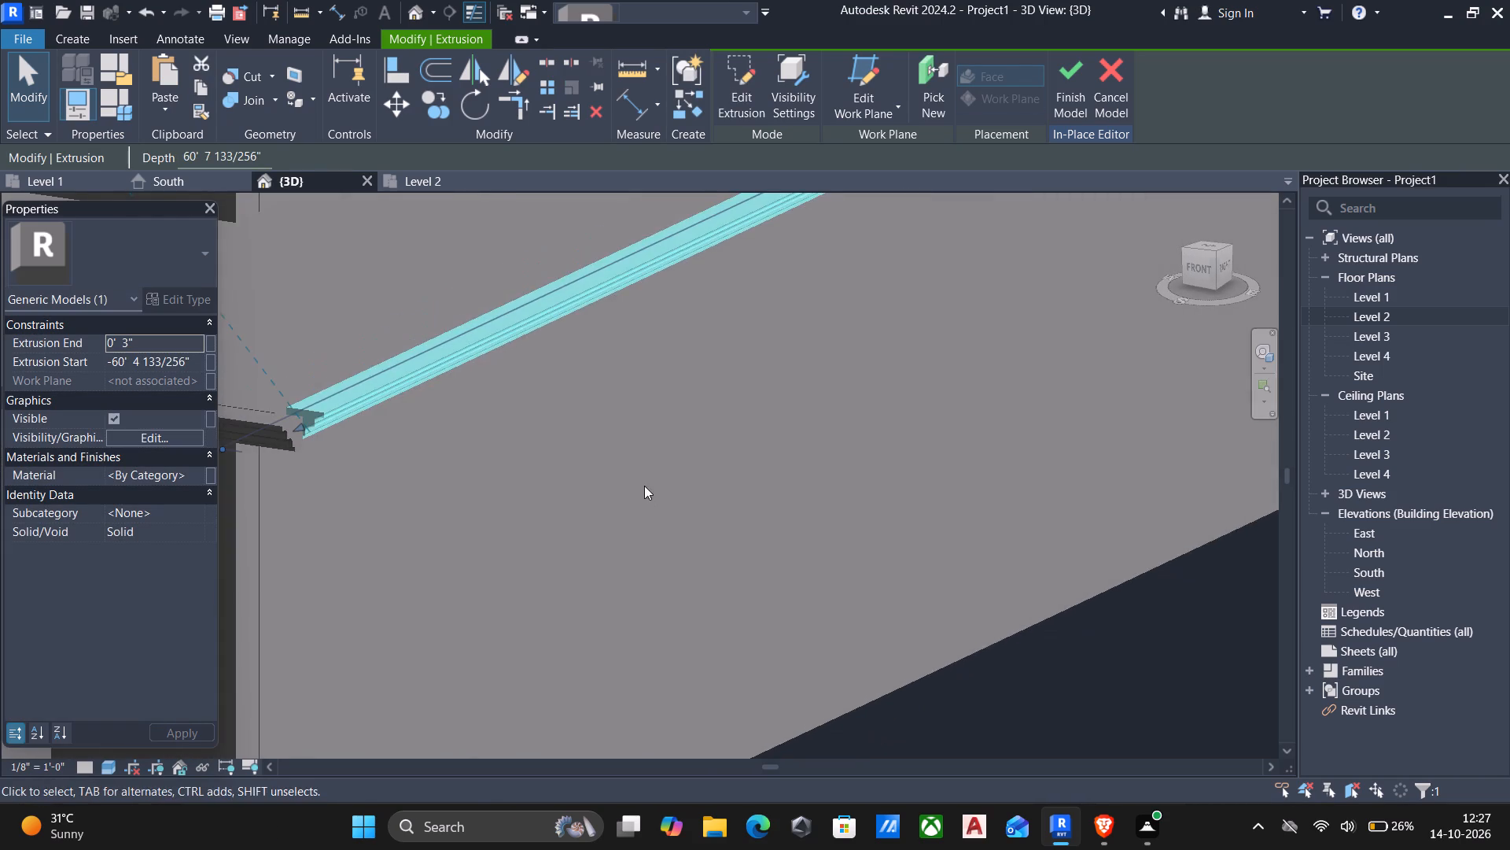
{"action": "middle_click_drag", "start_coordinate": [644, 486], "coordinate": [1030, 513]}
{"action": "scroll", "coordinate": [1030, 513], "scroll_direction": "down", "scroll_amount": 3}
{"action": "middle_click_drag", "start_coordinate": [881, 502], "coordinate": [823, 504], "text": "shift"}
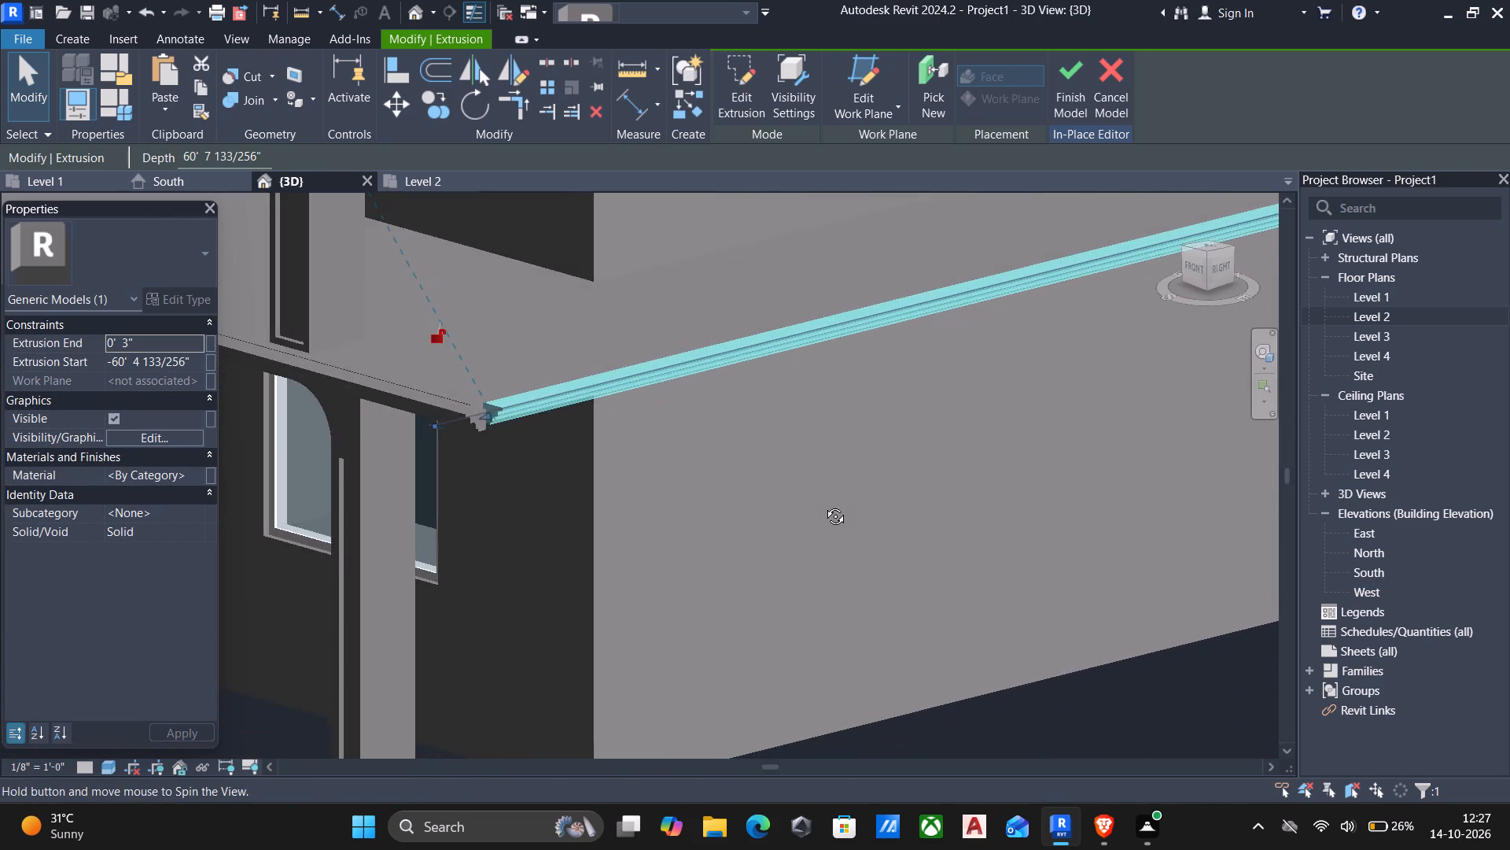
{"action": "middle_click_drag", "start_coordinate": [823, 504], "coordinate": [822, 505], "text": "shift"}
{"action": "middle_click_drag", "start_coordinate": [808, 502], "coordinate": [1296, 548]}
{"action": "middle_click_drag", "start_coordinate": [1118, 499], "coordinate": [1100, 502]}
{"action": "middle_click_drag", "start_coordinate": [864, 497], "coordinate": [805, 518]}
{"action": "middle_click_drag", "start_coordinate": [674, 461], "coordinate": [694, 626]}
{"action": "key", "text": "Escape"}
{"action": "scroll", "coordinate": [705, 545], "scroll_direction": "up", "scroll_amount": 5}
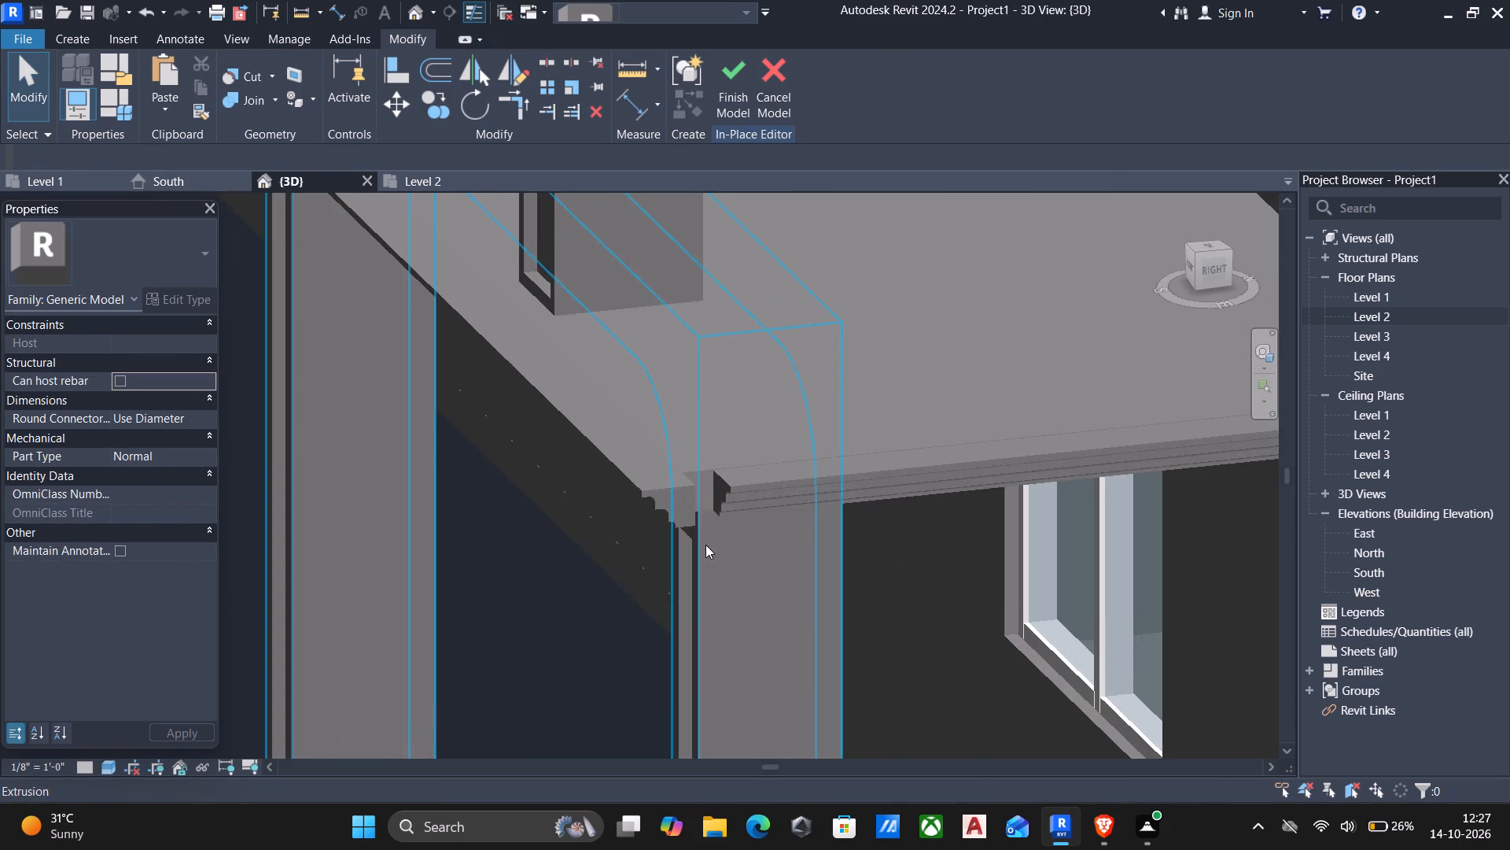
{"action": "type", "text": "al"}
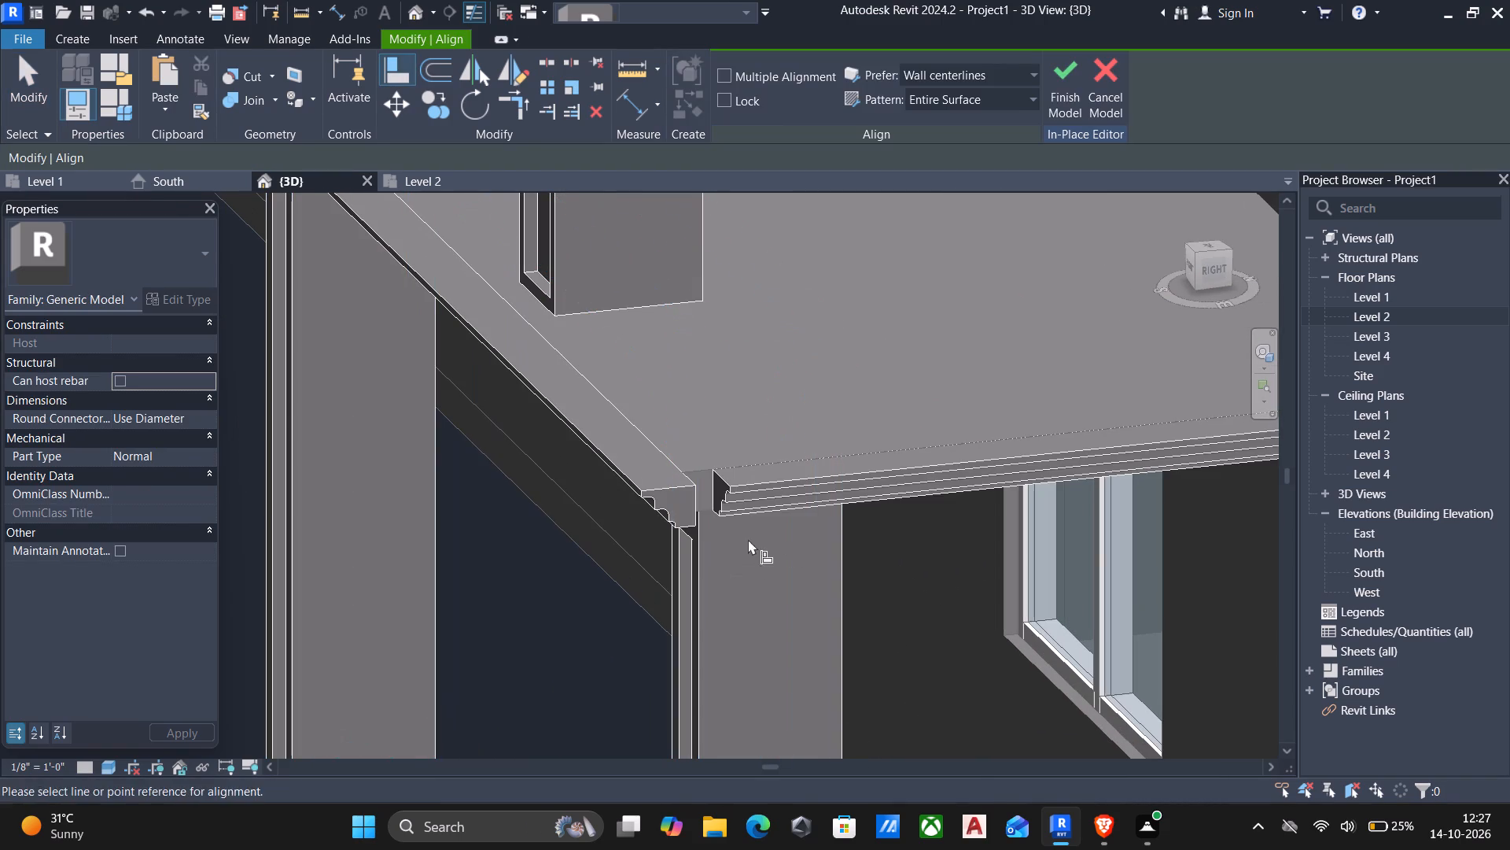
{"action": "left_click", "coordinate": [694, 475]}
{"action": "left_click", "coordinate": [719, 482]}
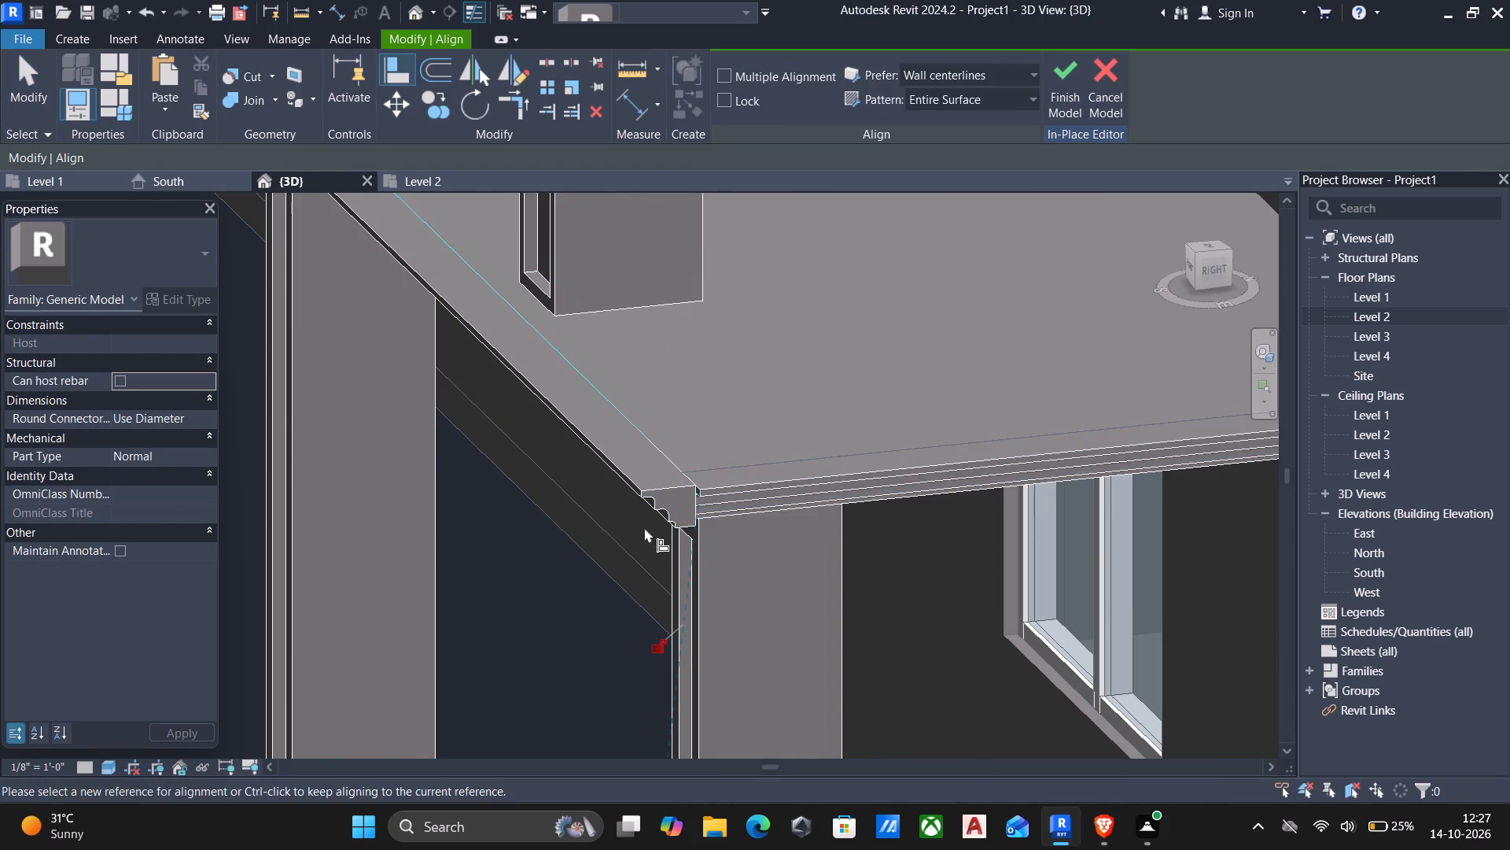
Align the front cornice's corner end with the outermost upper face of the side cornice.
{"action": "scroll", "coordinate": [712, 563], "scroll_direction": "up", "scroll_amount": 5}
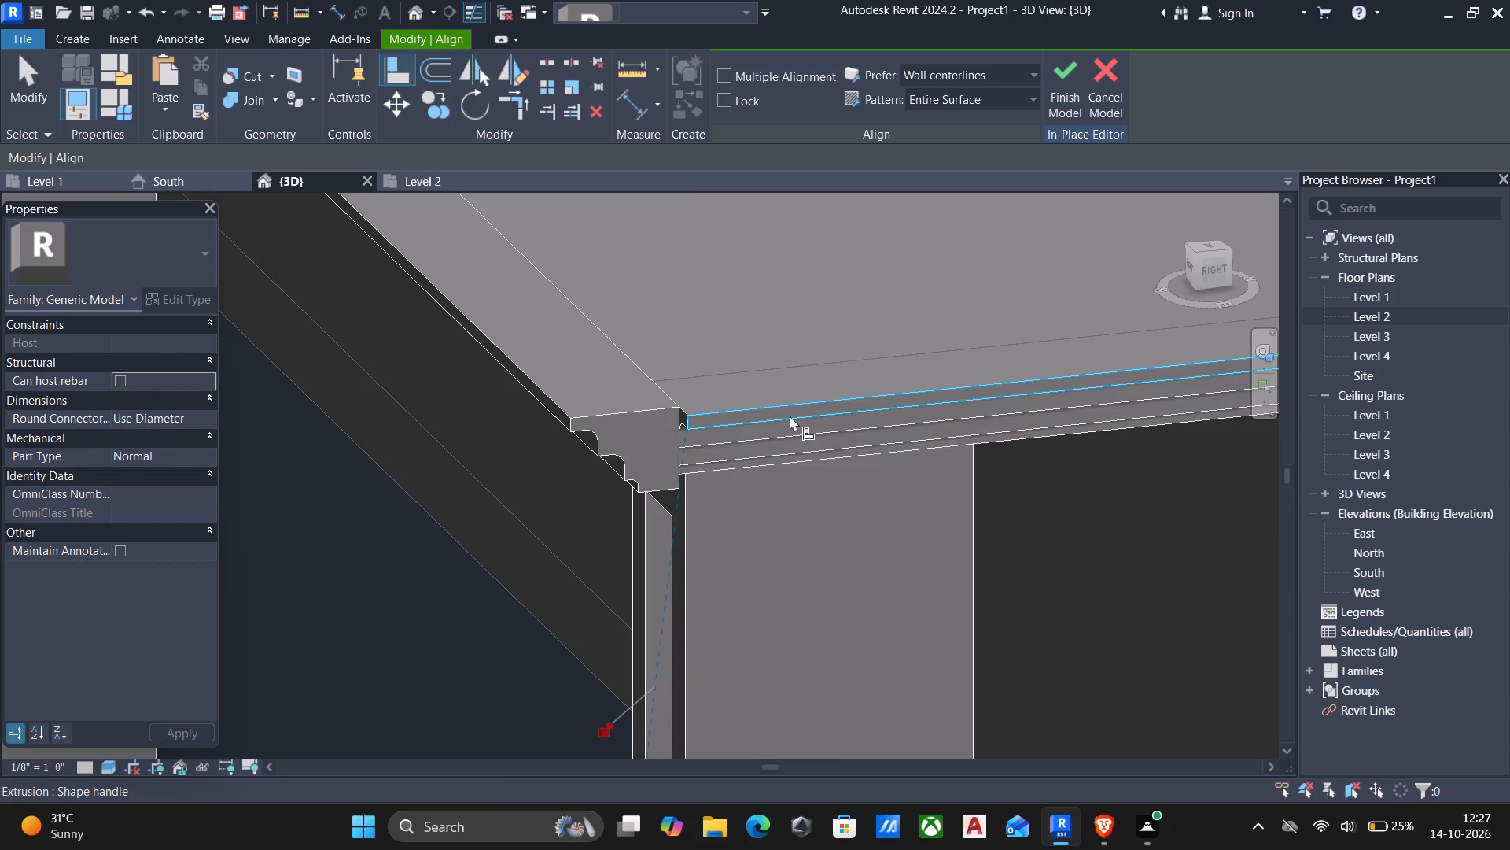
{"action": "left_click", "coordinate": [790, 416]}
{"action": "left_click", "coordinate": [602, 411]}
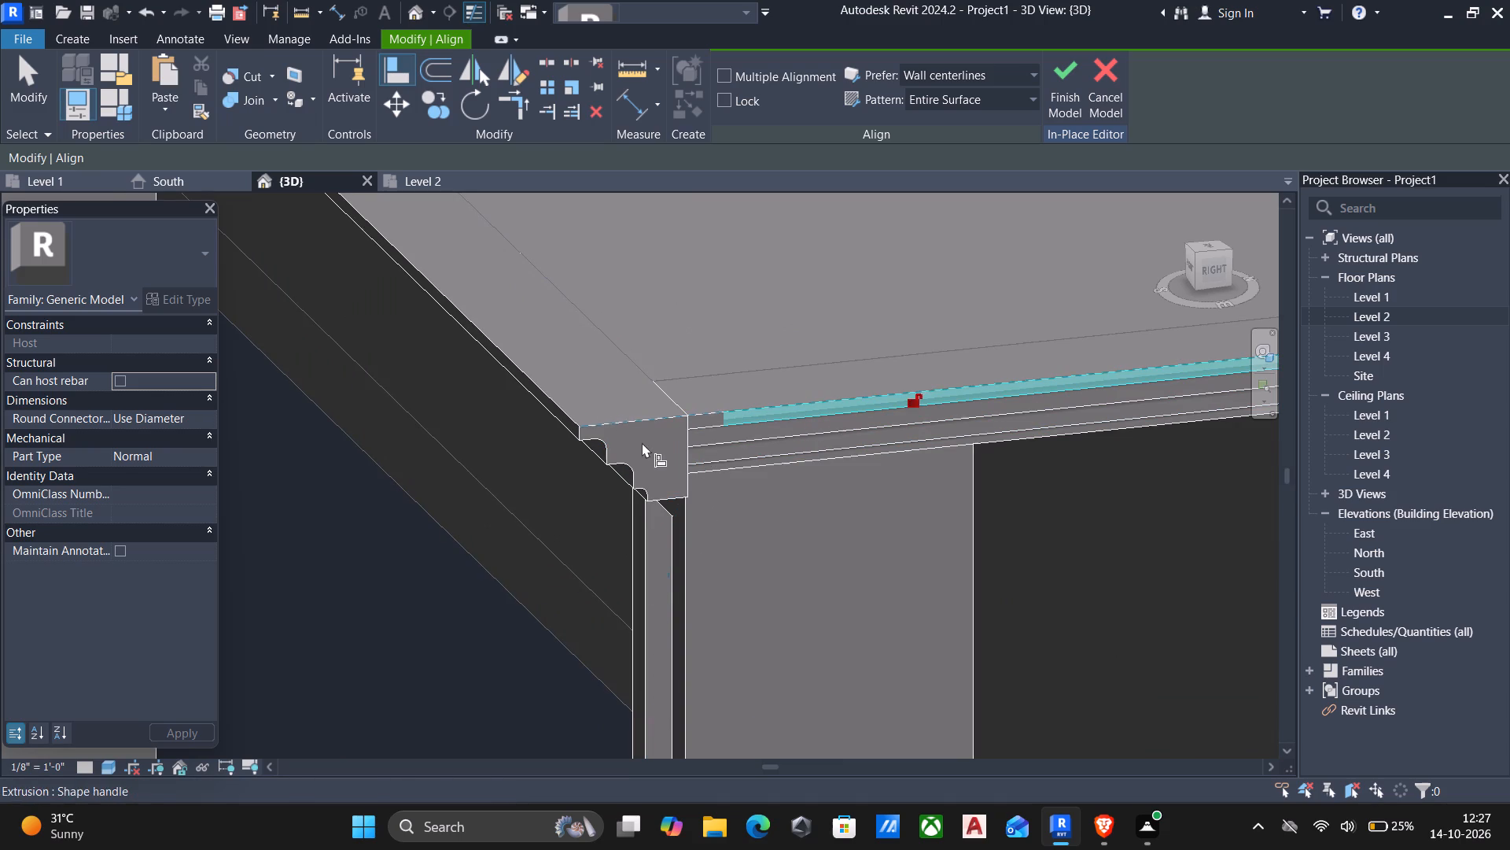
{"action": "key", "text": "Escape"}
{"action": "scroll", "coordinate": [653, 463], "scroll_direction": "down", "scroll_amount": 5}
{"action": "key", "text": "Escape"}
Examine the corner where the front and side cornices meet from several angles.
{"action": "scroll", "coordinate": [642, 493], "scroll_direction": "down", "scroll_amount": 4}
{"action": "middle_click_drag", "start_coordinate": [641, 495], "coordinate": [641, 497], "text": "shift"}
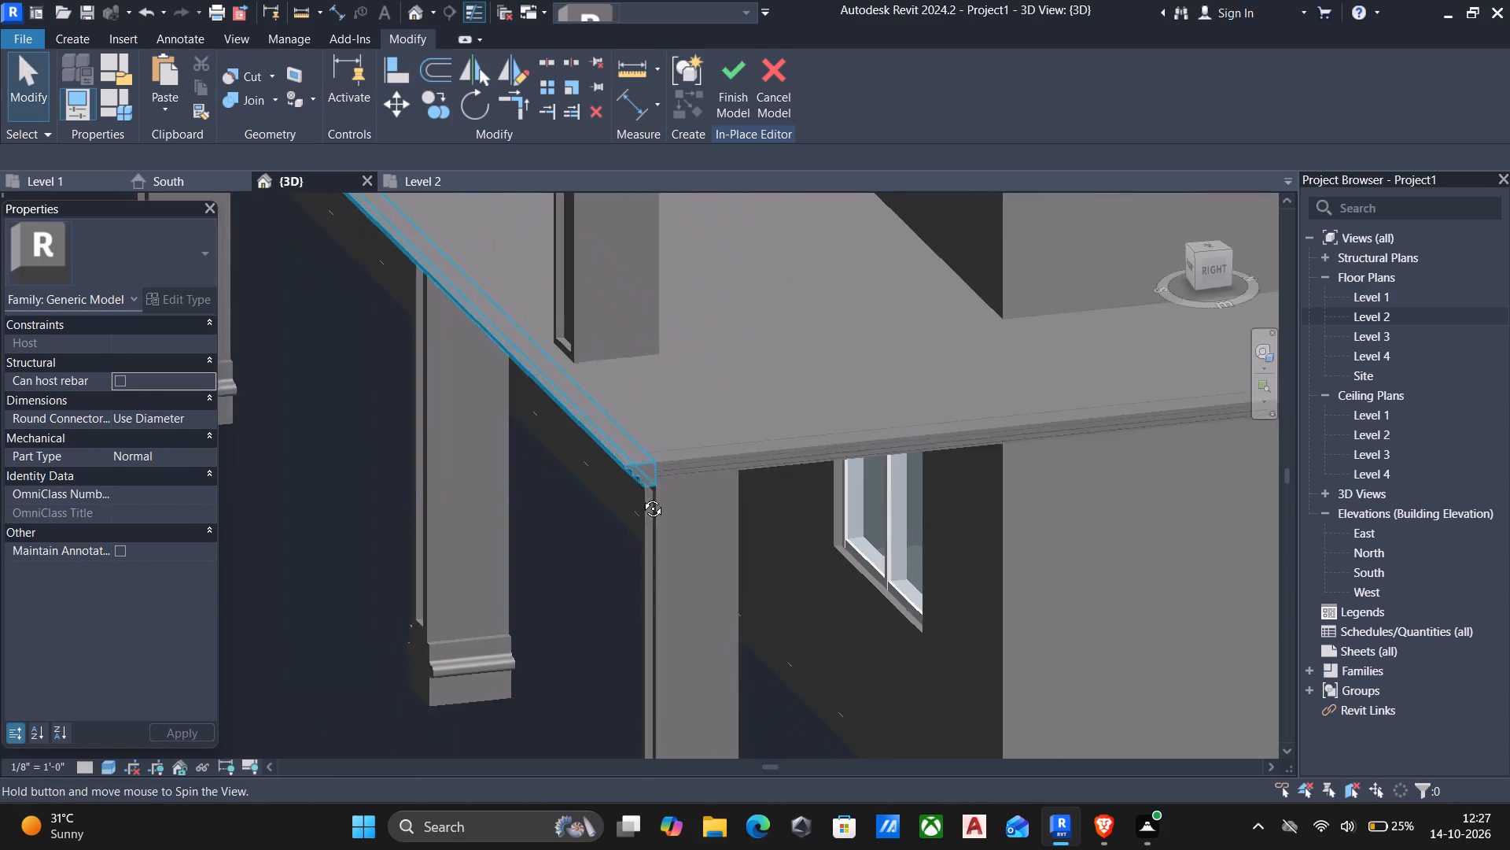
{"action": "middle_click_drag", "start_coordinate": [641, 497], "coordinate": [653, 497], "text": "shift"}
{"action": "scroll", "coordinate": [693, 508], "scroll_direction": "up", "scroll_amount": 10}
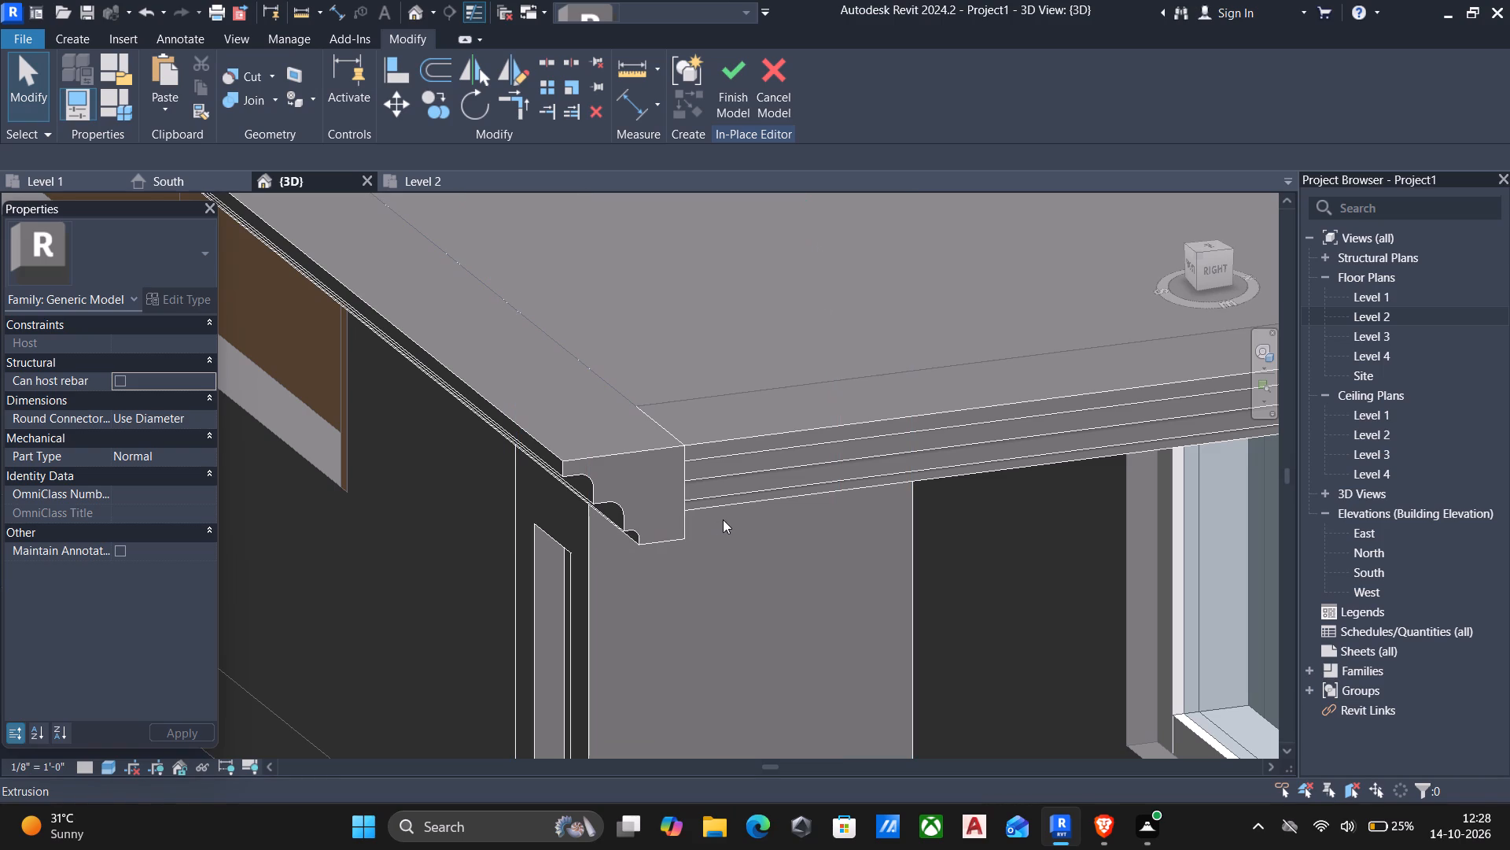
{"action": "middle_click_drag", "start_coordinate": [693, 518], "coordinate": [643, 532], "text": "shift"}
{"action": "middle_click_drag", "start_coordinate": [601, 504], "coordinate": [576, 798]}
{"action": "scroll", "coordinate": [576, 798], "scroll_direction": "down", "scroll_amount": 4}
{"action": "scroll", "coordinate": [414, 591], "scroll_direction": "down", "scroll_amount": 2}
{"action": "middle_click_drag", "start_coordinate": [430, 581], "coordinate": [909, 604]}
{"action": "scroll", "coordinate": [909, 494], "scroll_direction": "up", "scroll_amount": 2}
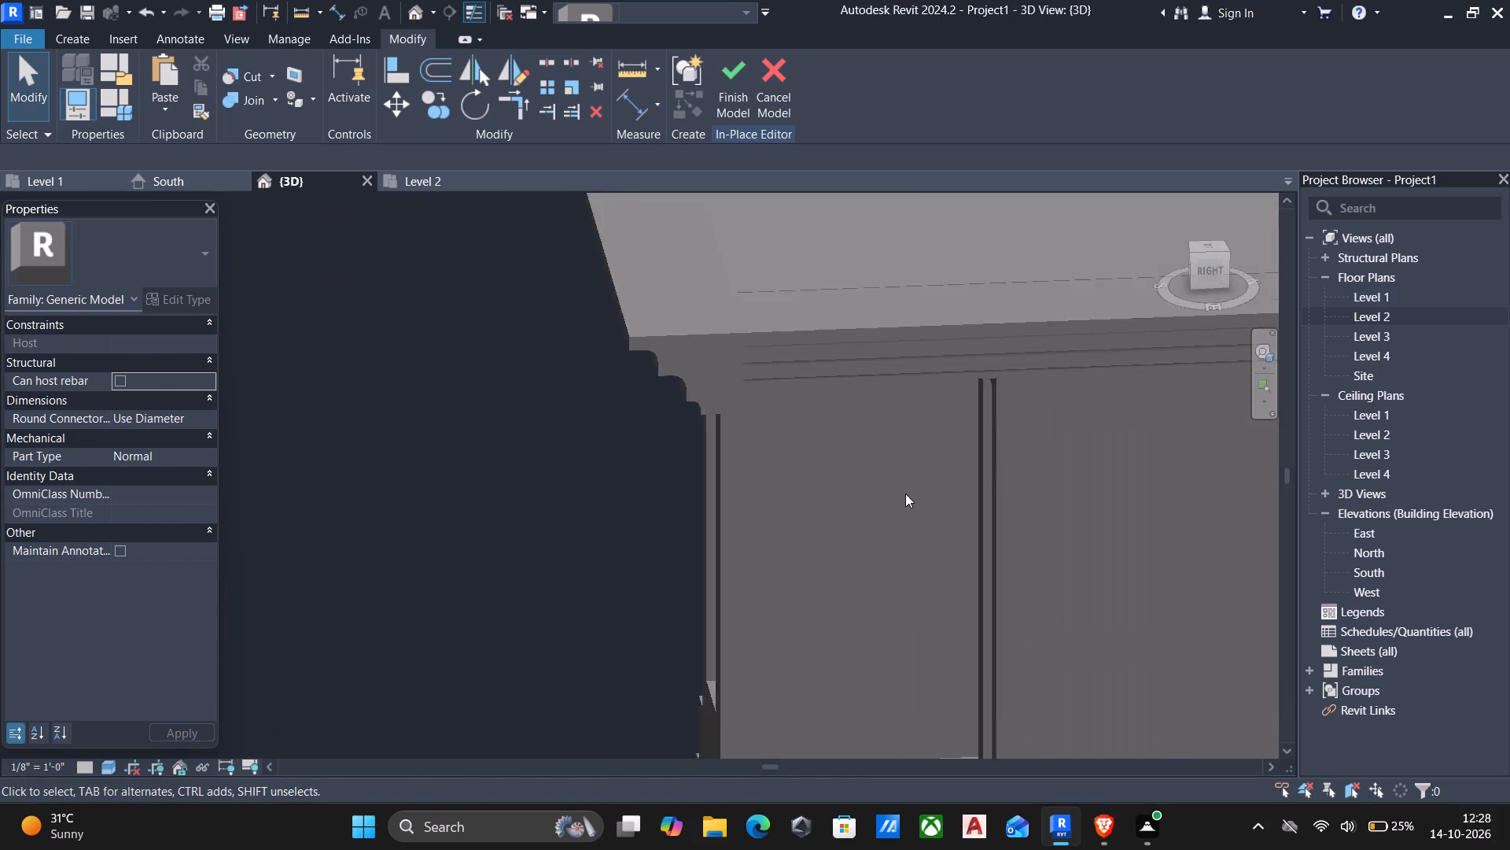
{"action": "scroll", "coordinate": [905, 493], "scroll_direction": "up", "scroll_amount": 2}
{"action": "middle_click_drag", "start_coordinate": [811, 468], "coordinate": [739, 473], "text": "shift"}
{"action": "scroll", "coordinate": [739, 473], "scroll_direction": "down", "scroll_amount": 9}
{"action": "middle_click_drag", "start_coordinate": [750, 435], "coordinate": [705, 605]}
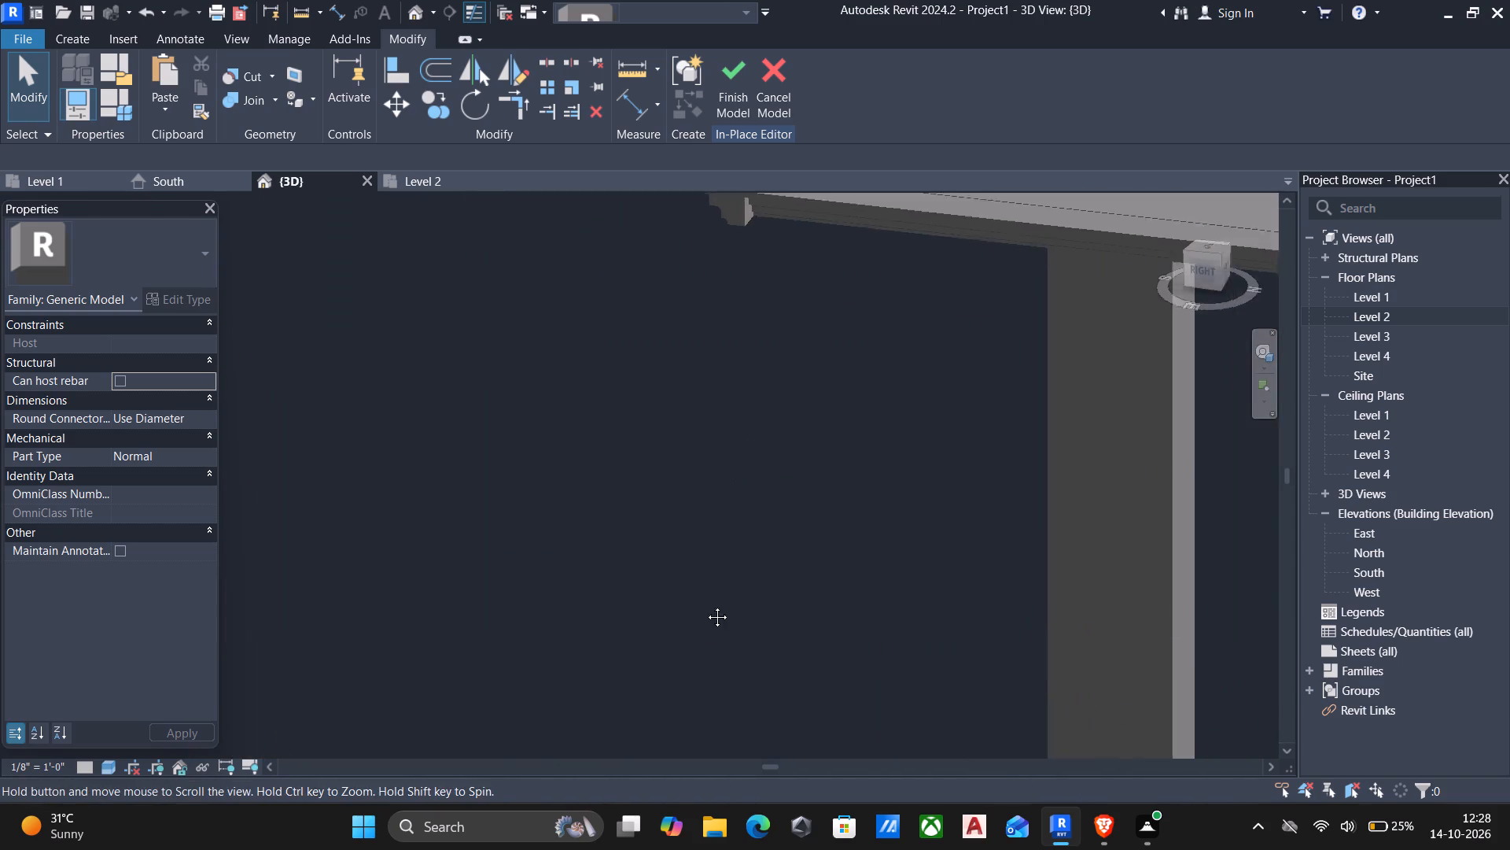
{"action": "middle_click_drag", "start_coordinate": [705, 605], "coordinate": [702, 635]}
{"action": "scroll", "coordinate": [701, 637], "scroll_direction": "down", "scroll_amount": 3}
{"action": "middle_click_drag", "start_coordinate": [743, 420], "coordinate": [726, 377], "text": "shift"}
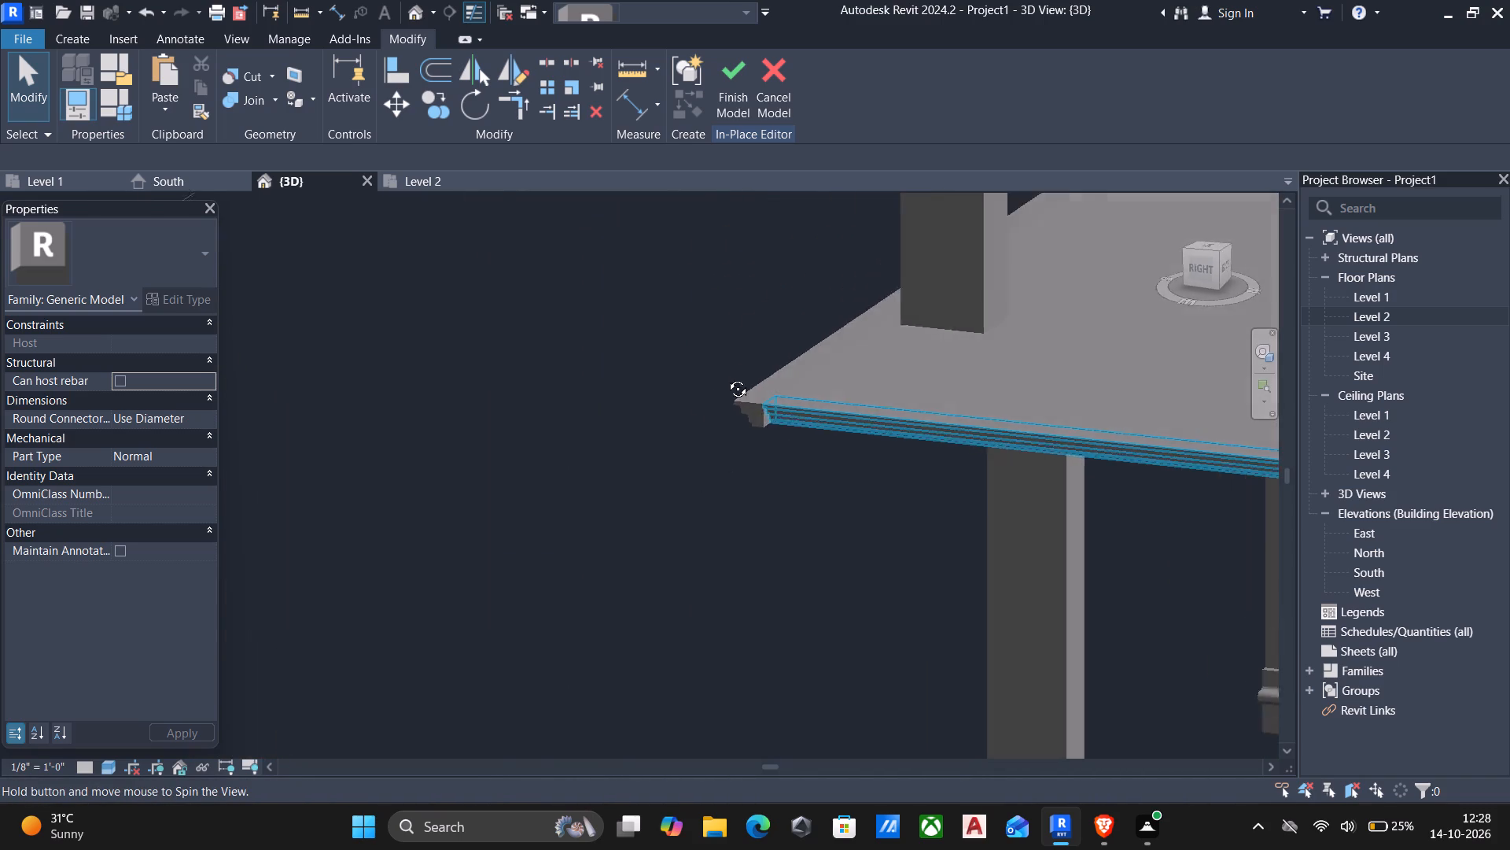
{"action": "middle_click_drag", "start_coordinate": [726, 377], "coordinate": [716, 343], "text": "shift"}
{"action": "scroll", "coordinate": [817, 460], "scroll_direction": "up", "scroll_amount": 11}
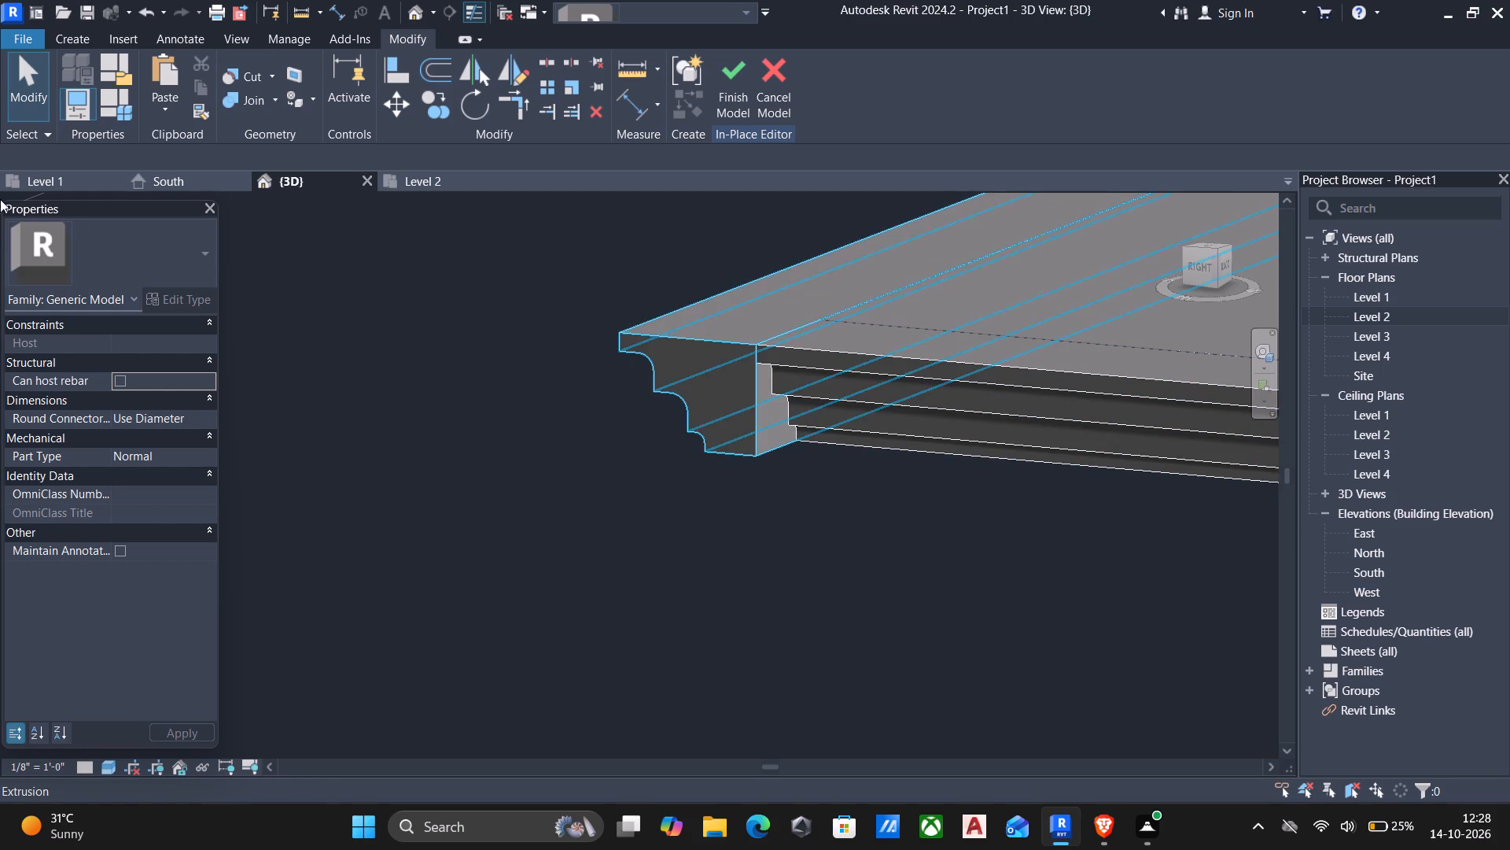
Start a void extrusion and set its work plane on the front cornice's exposed back face at the corner overhang.
{"action": "left_click", "coordinate": [58, 39]}
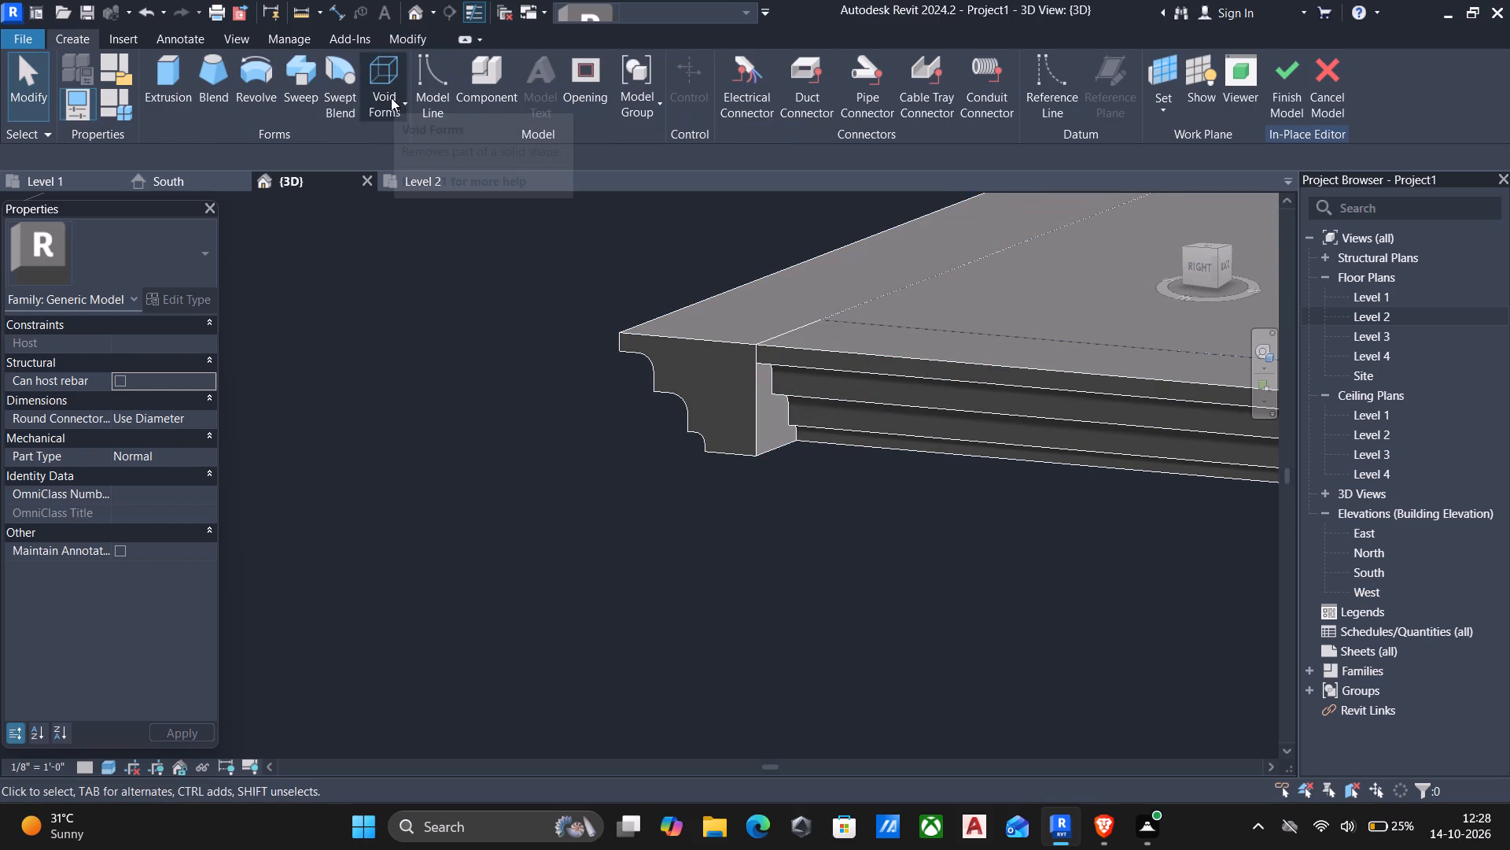
{"action": "left_click", "coordinate": [391, 98]}
{"action": "left_click", "coordinate": [430, 135]}
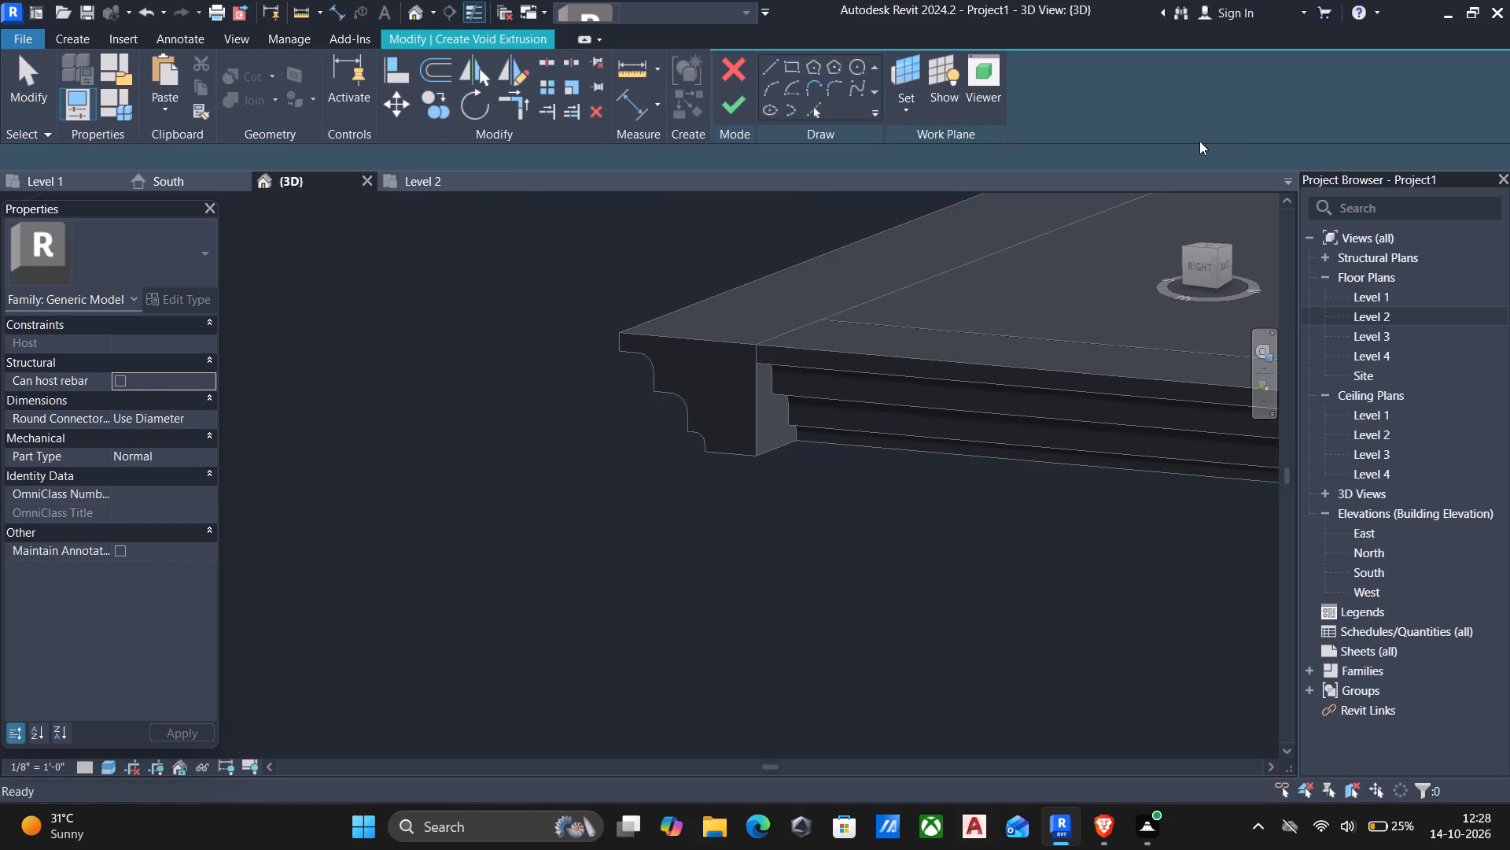
{"action": "left_click", "coordinate": [905, 109]}
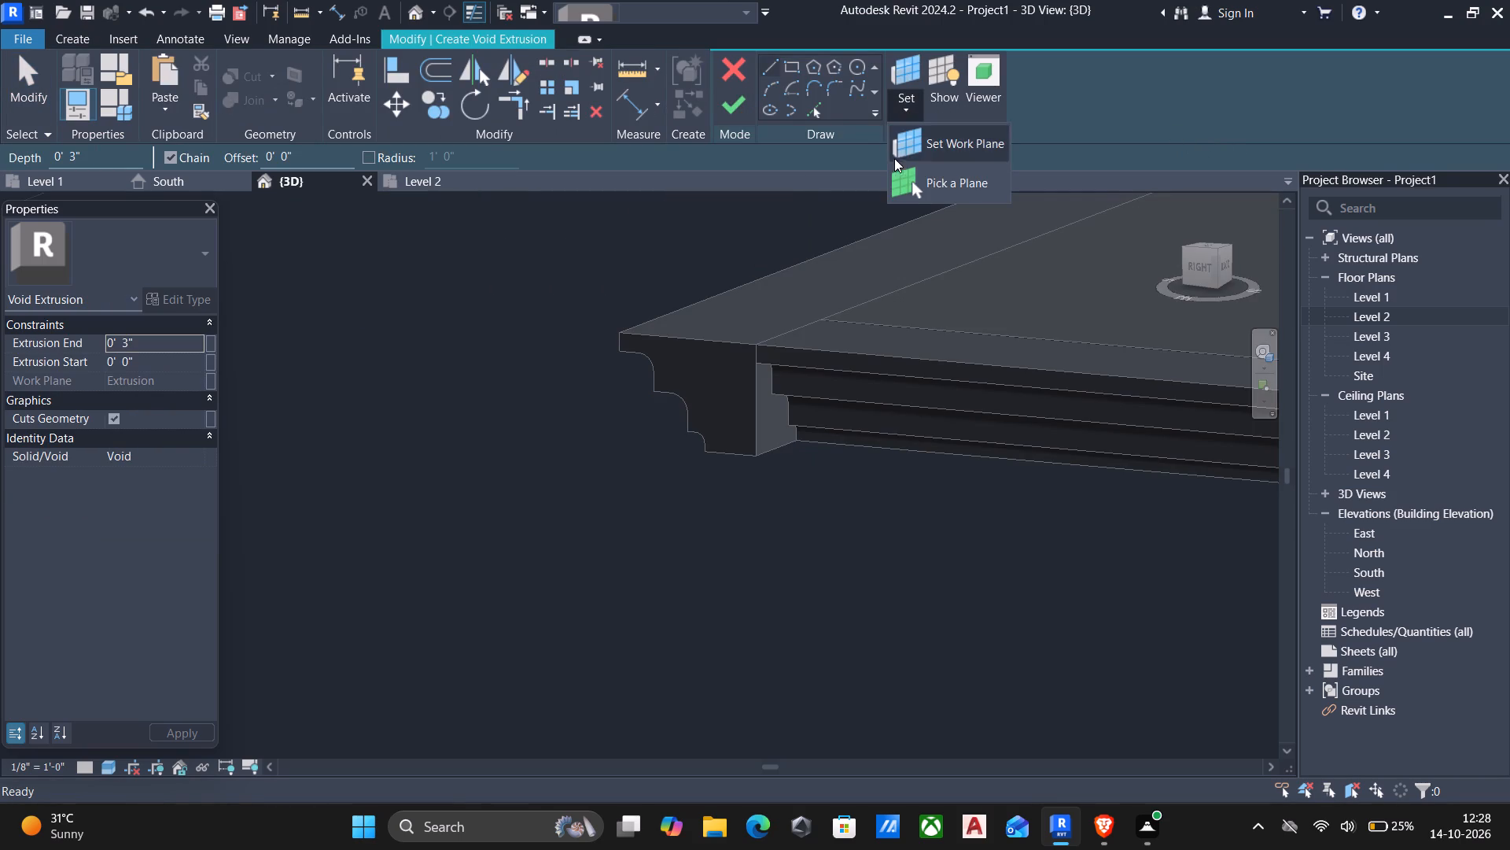
{"action": "left_click", "coordinate": [940, 185]}
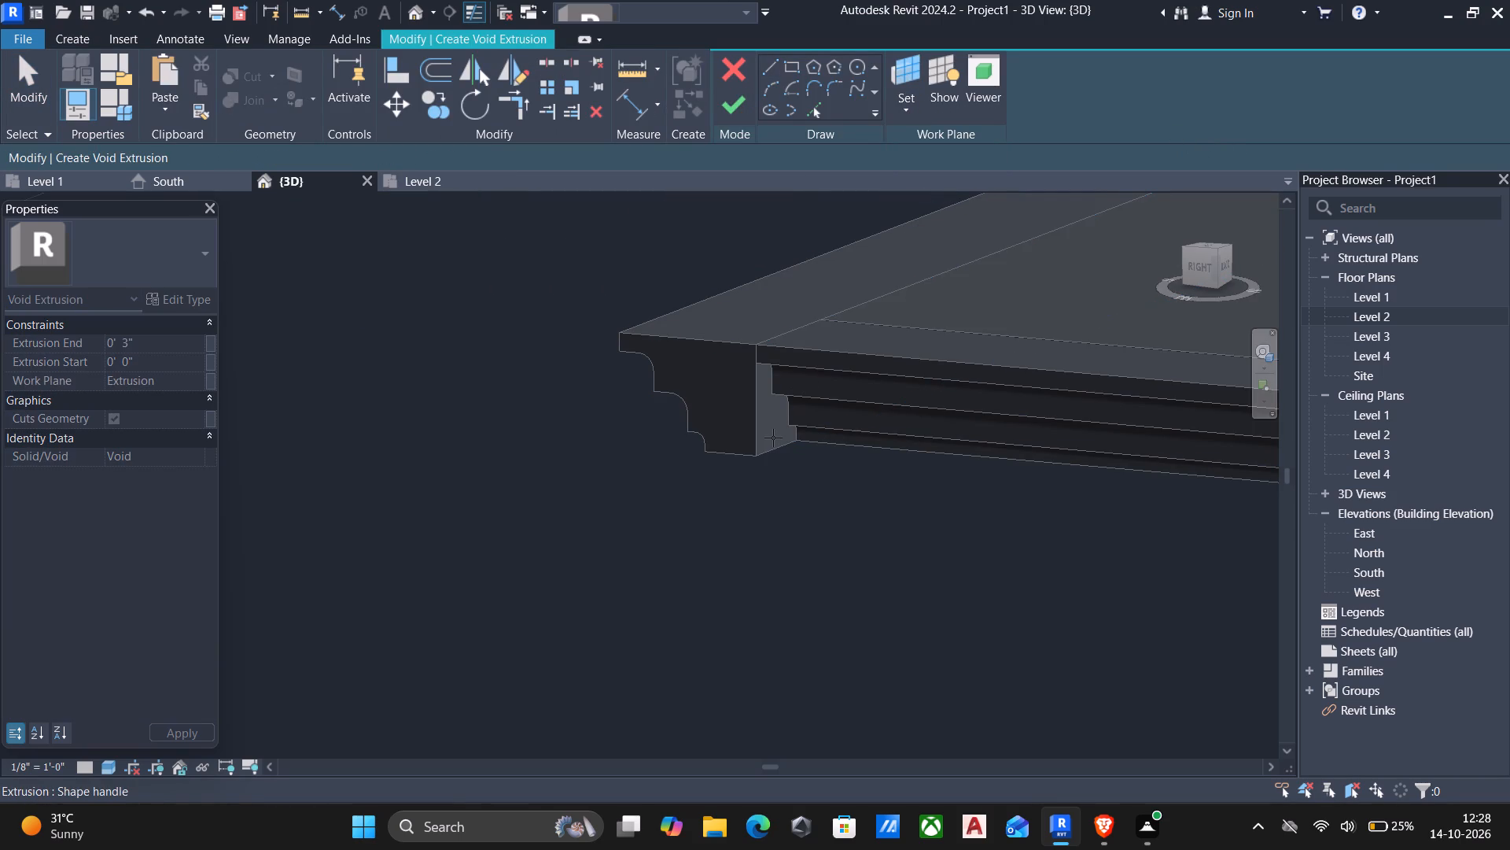
{"action": "left_click", "coordinate": [770, 443]}
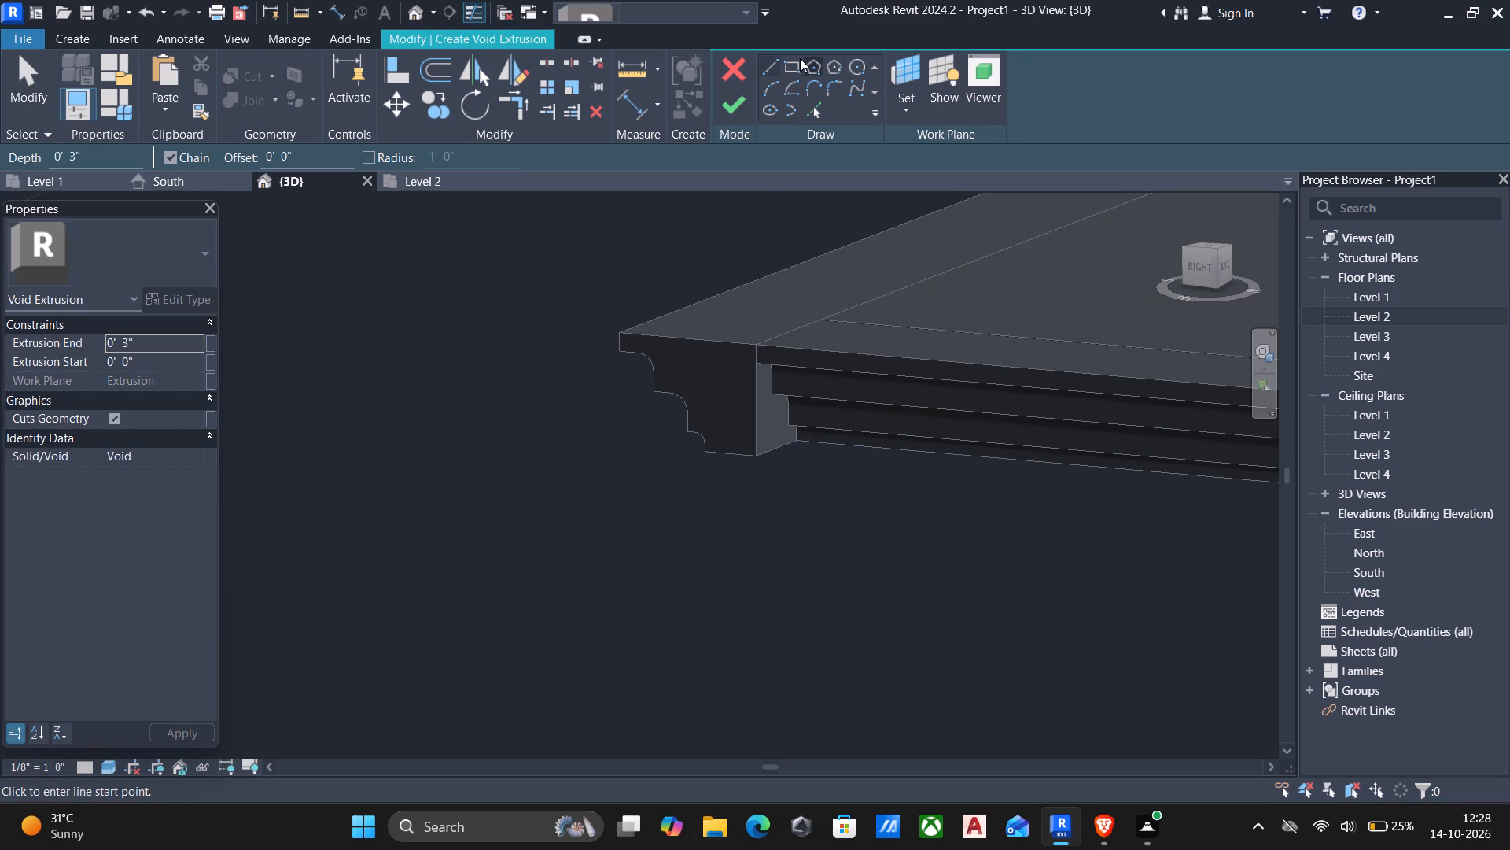
Draw a short vertical line from the cornices' top corner down the shared edge to the start of the exposed stepped face.
{"action": "left_click", "coordinate": [762, 74]}
{"action": "middle_click_drag", "start_coordinate": [772, 411], "coordinate": [772, 379]}
{"action": "middle_click_drag", "start_coordinate": [753, 569], "coordinate": [724, 452]}
{"action": "scroll", "coordinate": [713, 486], "scroll_direction": "up", "scroll_amount": 6}
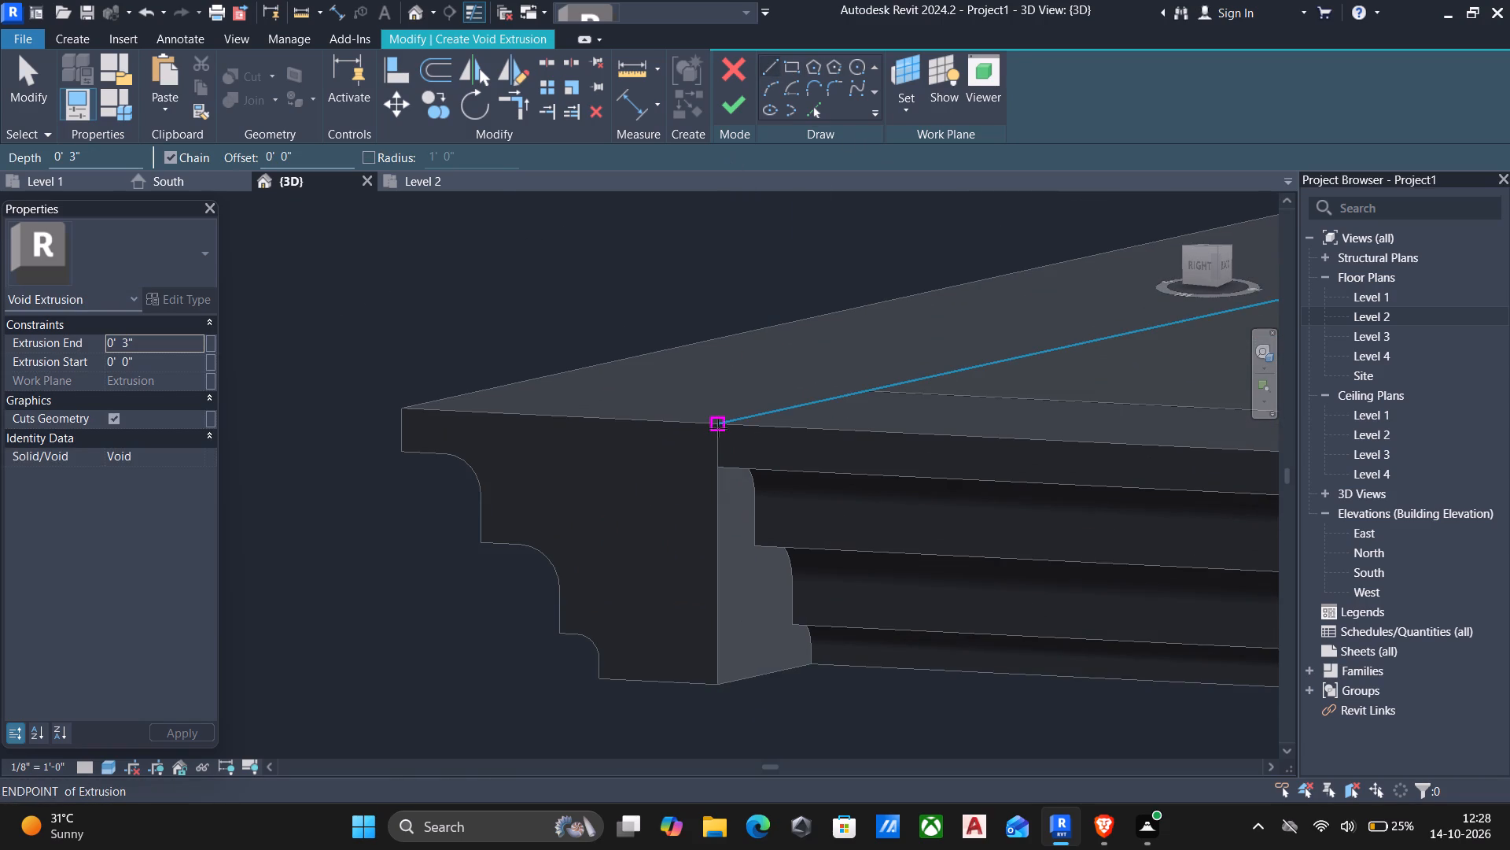
{"action": "left_click", "coordinate": [720, 423]}
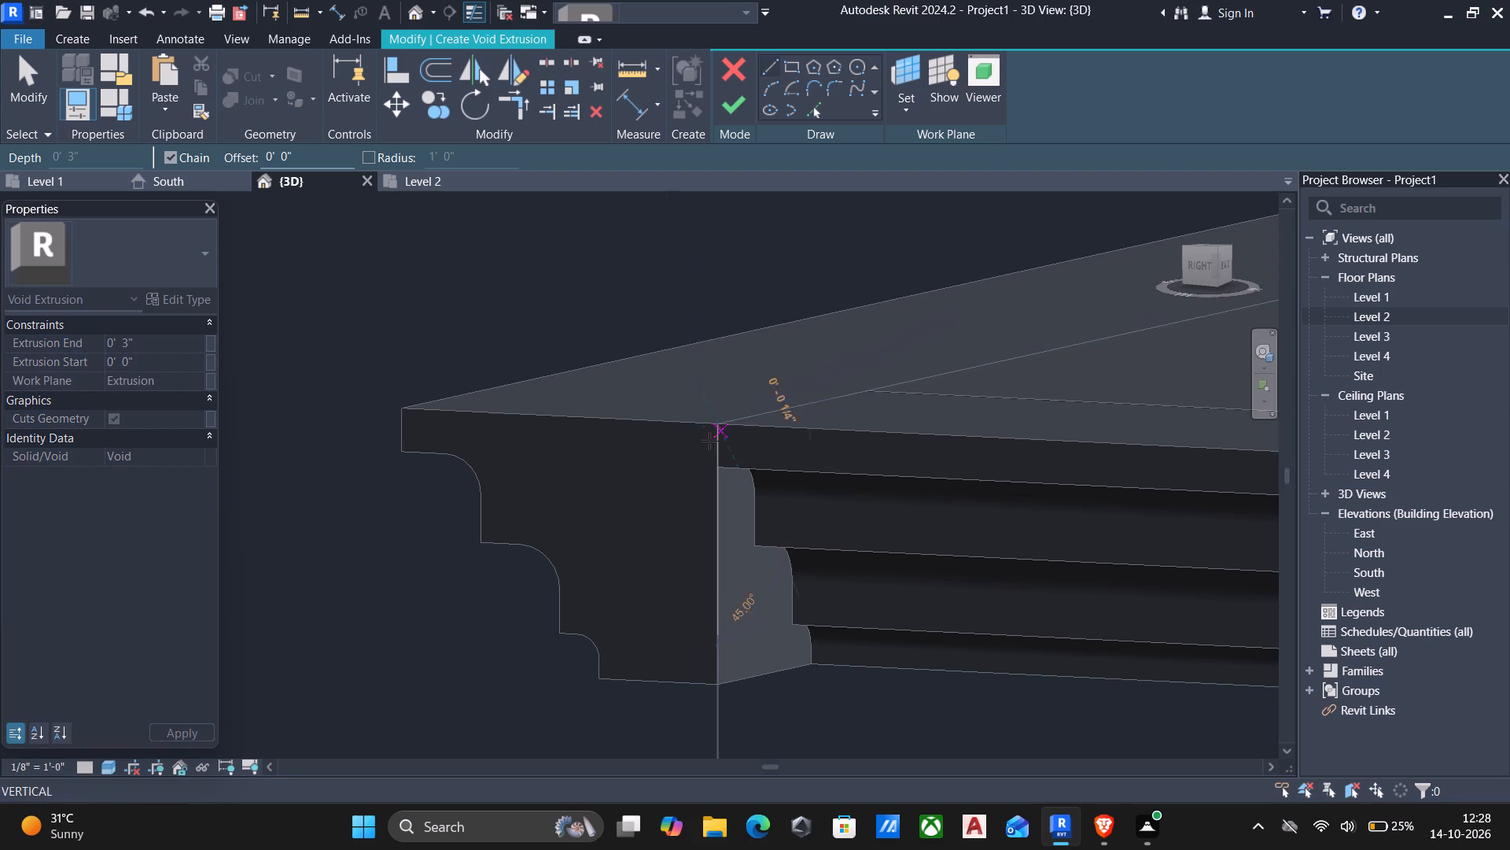
{"action": "left_click", "coordinate": [714, 468]}
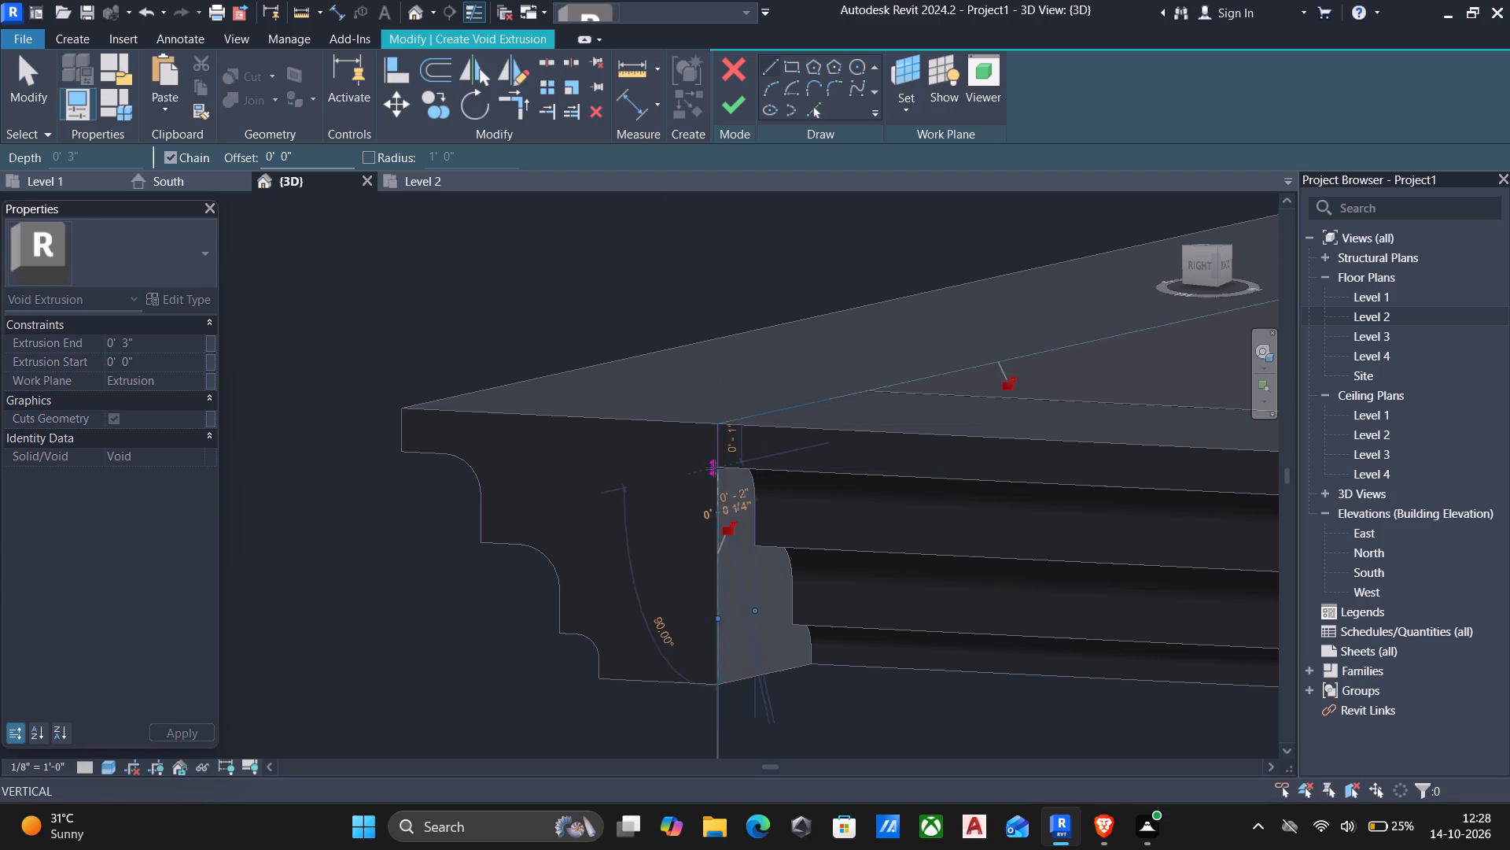
{"action": "key", "text": "Escape"}
{"action": "middle_click_drag", "start_coordinate": [744, 513], "coordinate": [727, 490], "text": "shift"}
{"action": "scroll", "coordinate": [728, 485], "scroll_direction": "down", "scroll_amount": 4}
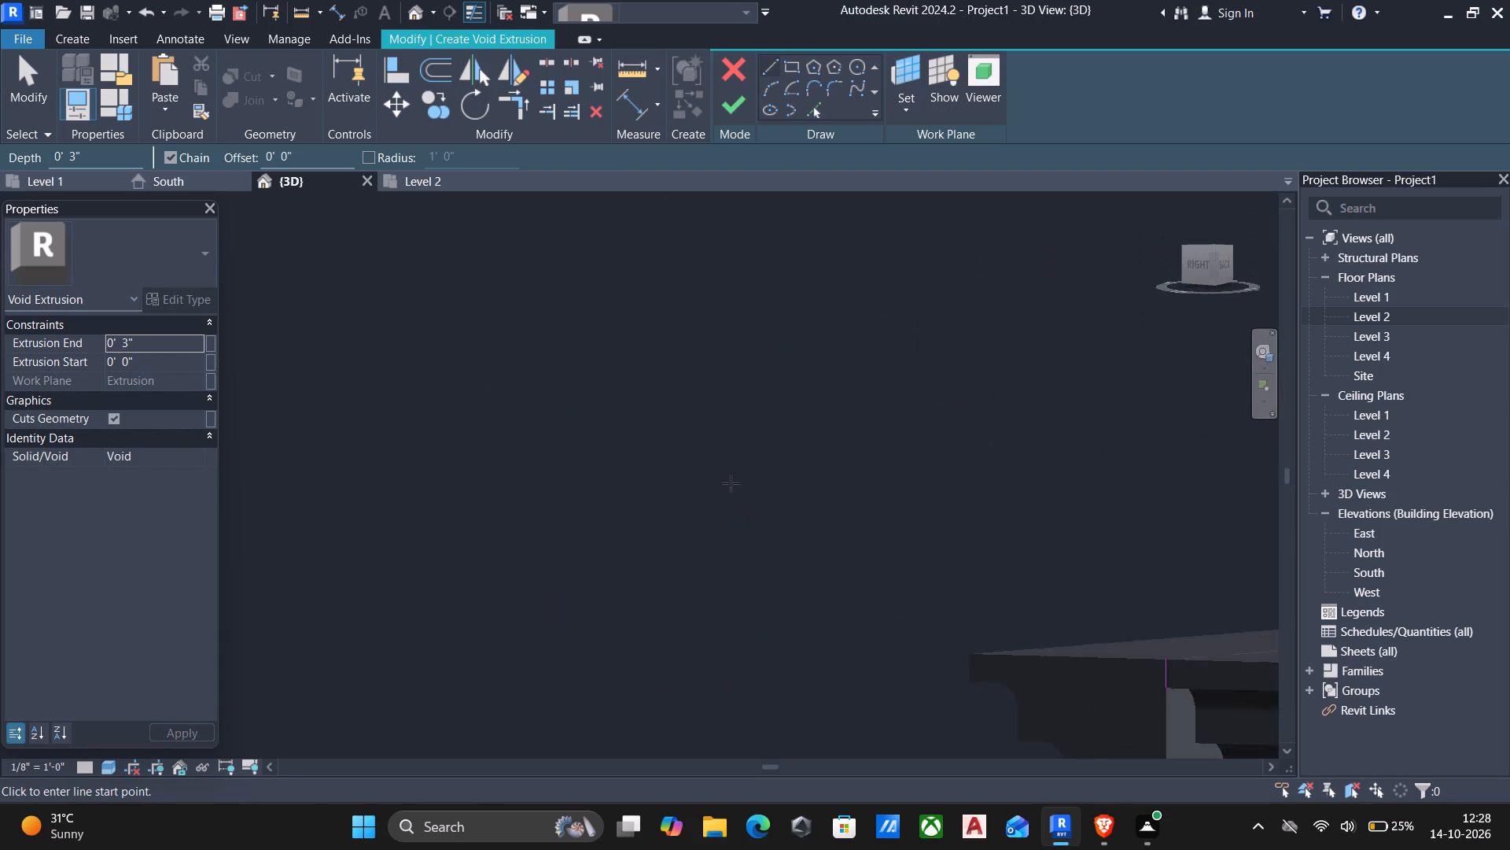
{"action": "middle_click_drag", "start_coordinate": [731, 482], "coordinate": [552, 403]}
{"action": "middle_click_drag", "start_coordinate": [724, 574], "coordinate": [497, 398]}
{"action": "scroll", "coordinate": [735, 421], "scroll_direction": "up", "scroll_amount": 3}
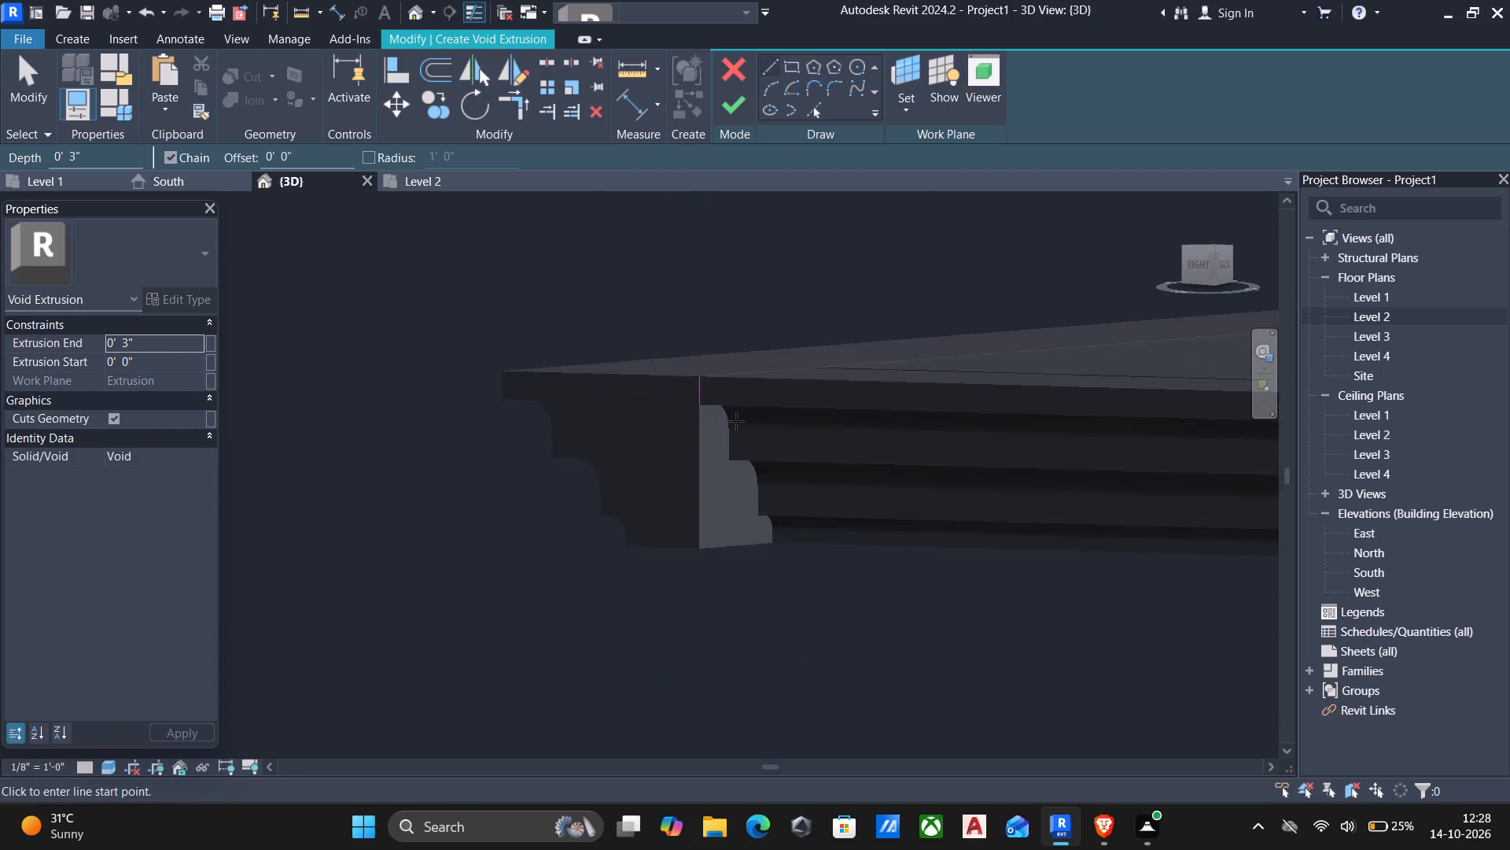
{"action": "scroll", "coordinate": [736, 421], "scroll_direction": "up", "scroll_amount": 1}
{"action": "key", "text": "Escape"}
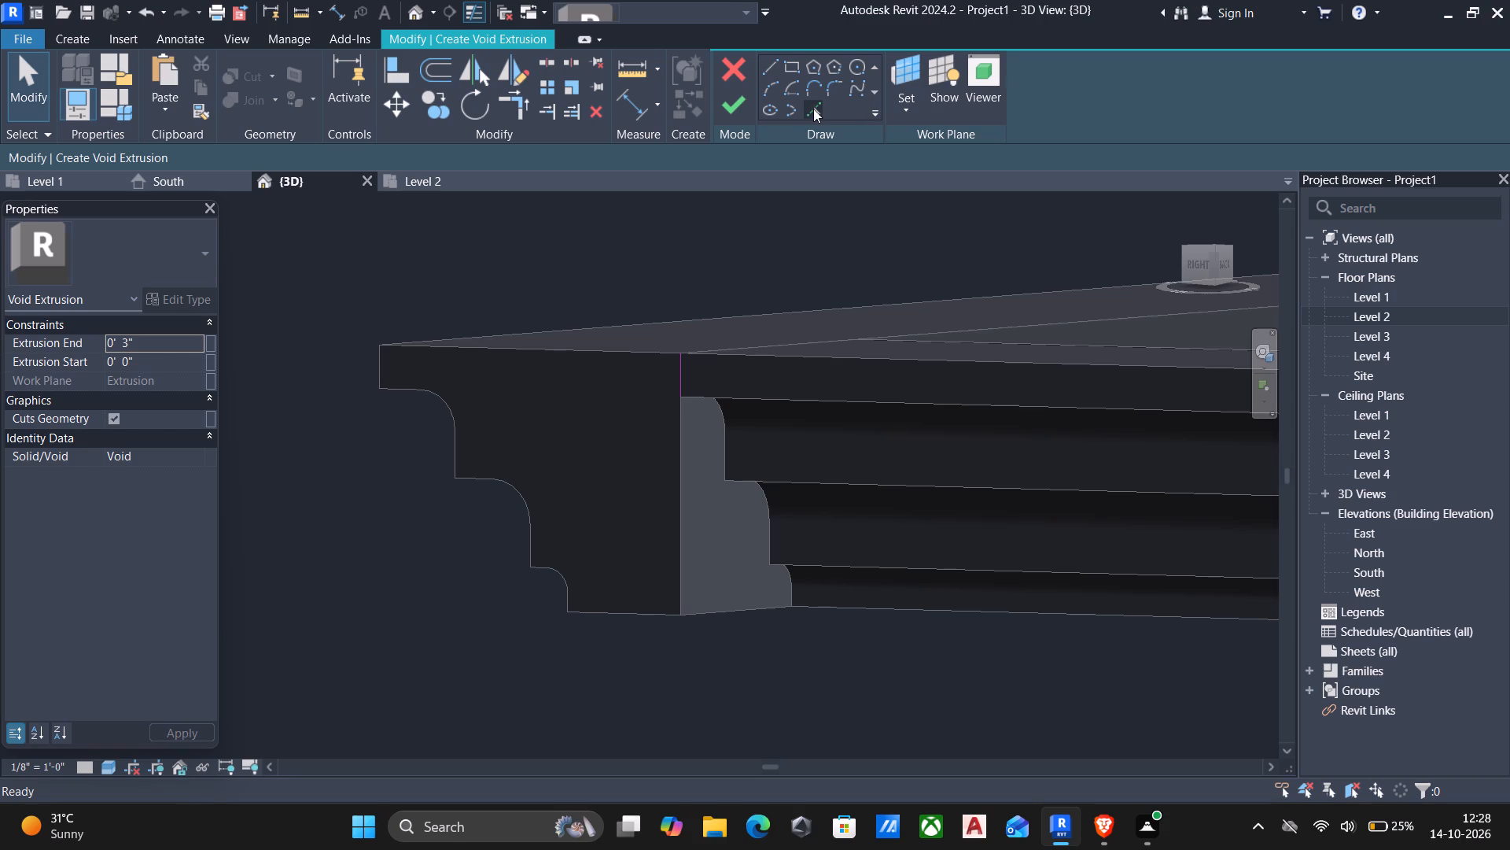
Pick the exposed face's three arcs, their vertical edges, the bottom edge and the full-height vertical edge as void sketch lines.
{"action": "left_click", "coordinate": [812, 109]}
{"action": "scroll", "coordinate": [698, 379], "scroll_direction": "up", "scroll_amount": 5}
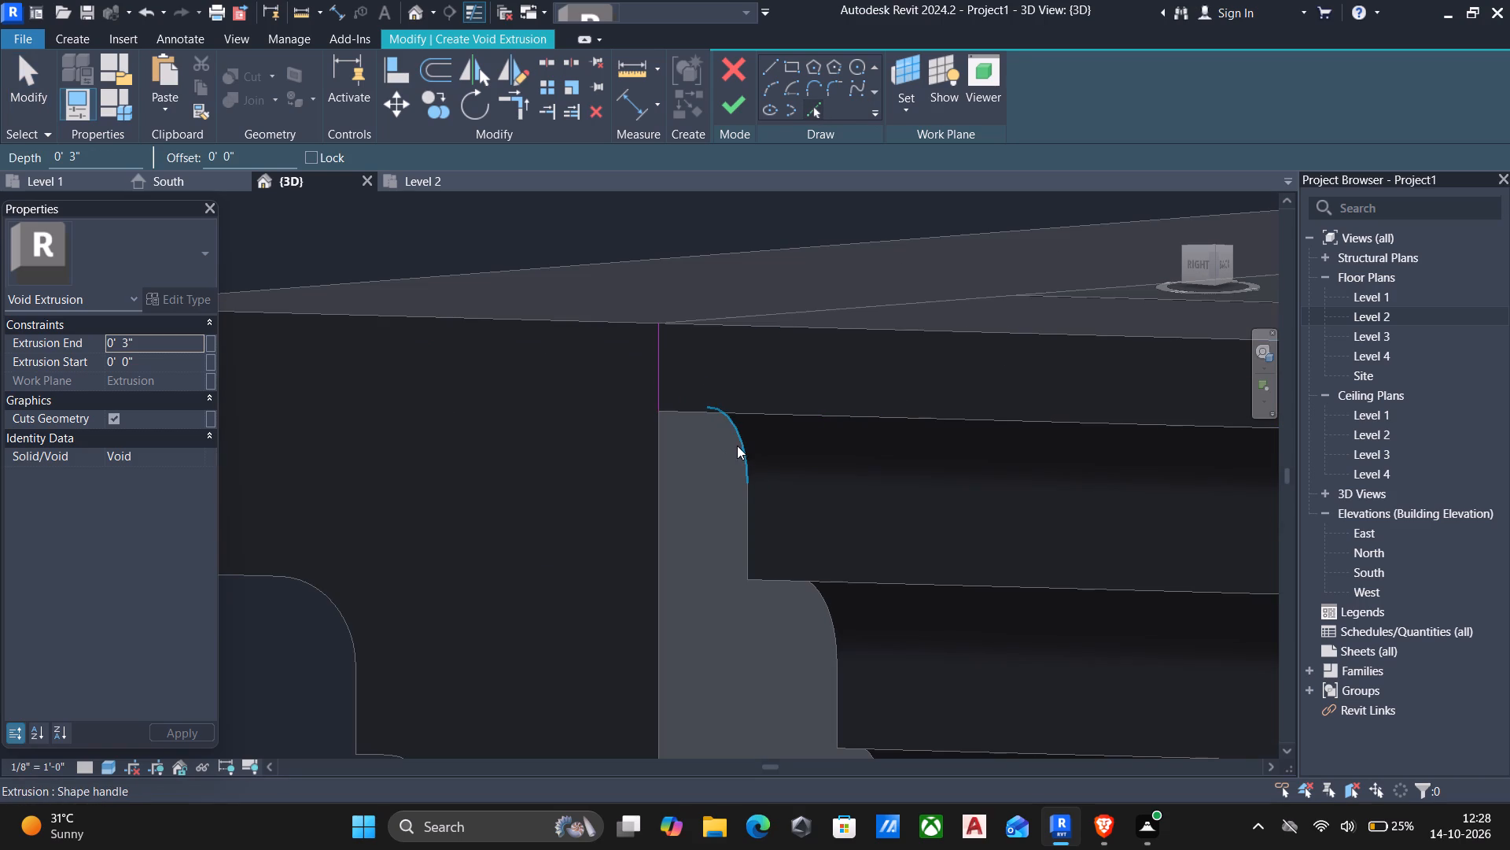
{"action": "left_click", "coordinate": [740, 445]}
{"action": "scroll", "coordinate": [751, 532], "scroll_direction": "up", "scroll_amount": 1}
{"action": "left_click", "coordinate": [751, 532]}
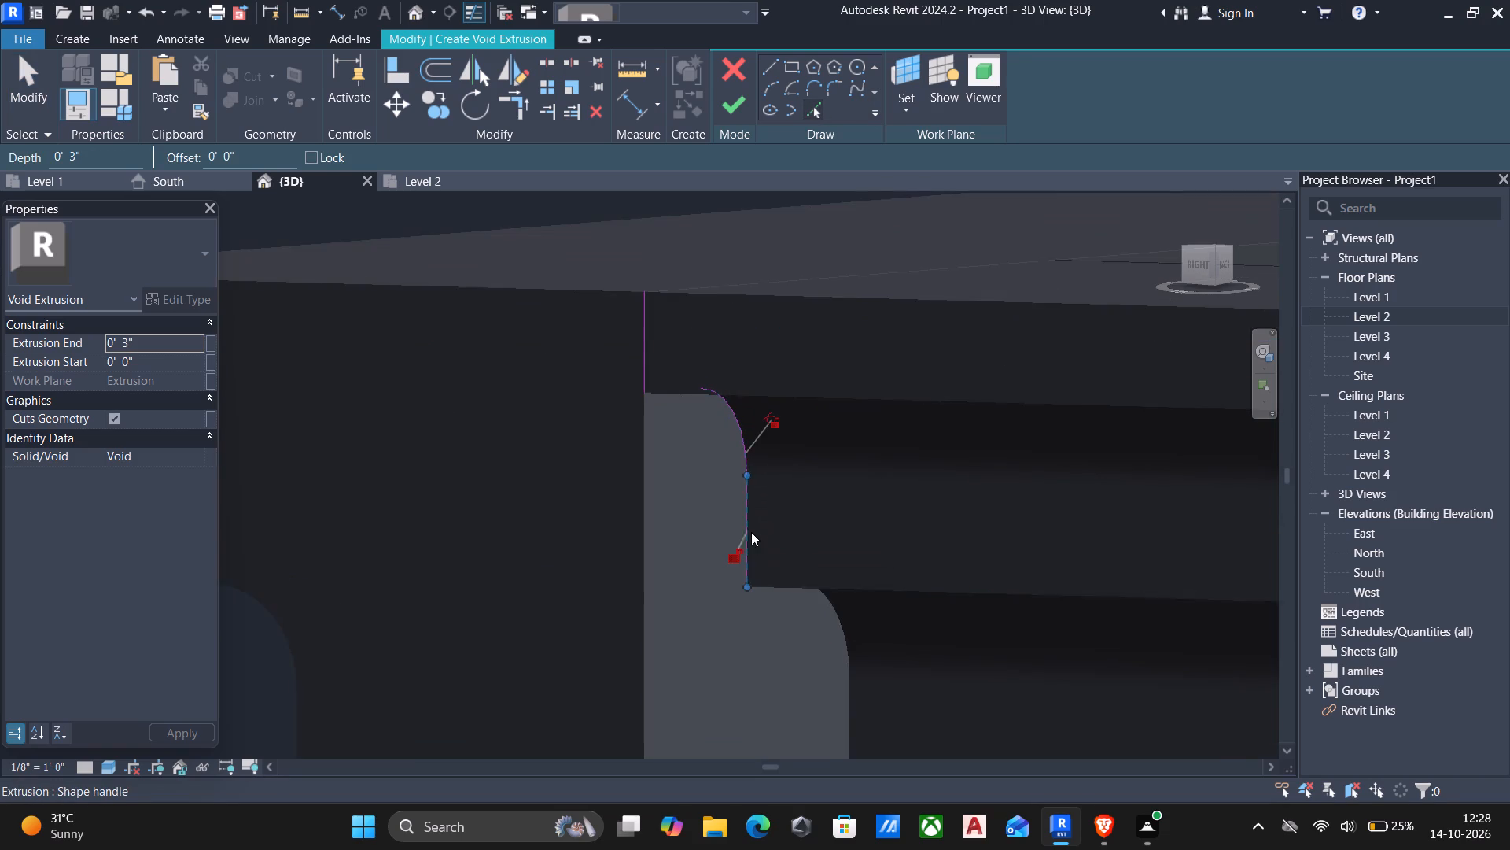
{"action": "left_click", "coordinate": [841, 616]}
{"action": "middle_click_drag", "start_coordinate": [829, 612], "coordinate": [714, 383]}
{"action": "left_click", "coordinate": [732, 513]}
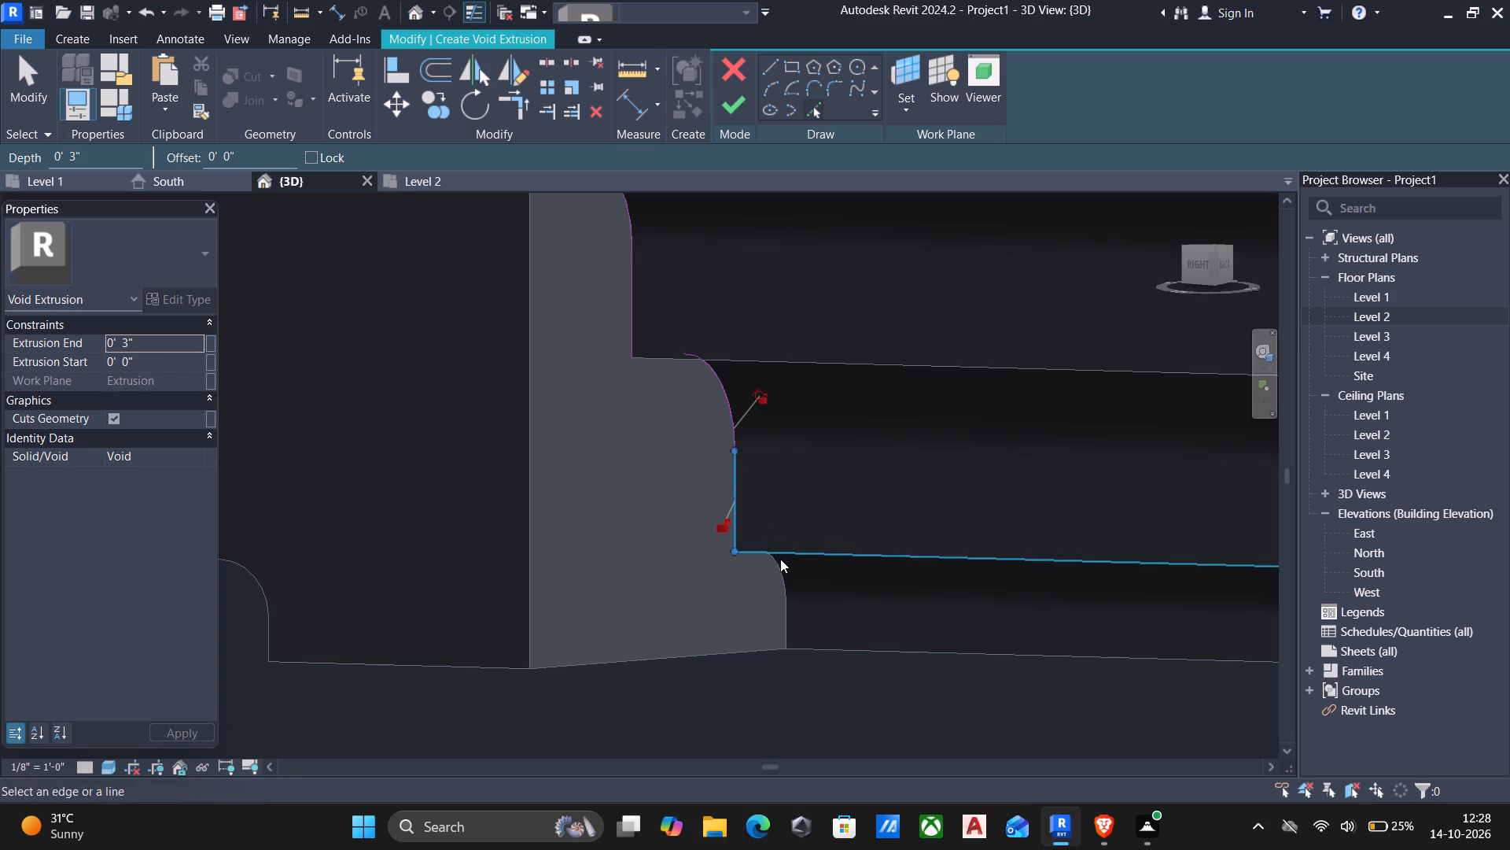
{"action": "left_click", "coordinate": [781, 565]}
{"action": "left_click", "coordinate": [789, 628]}
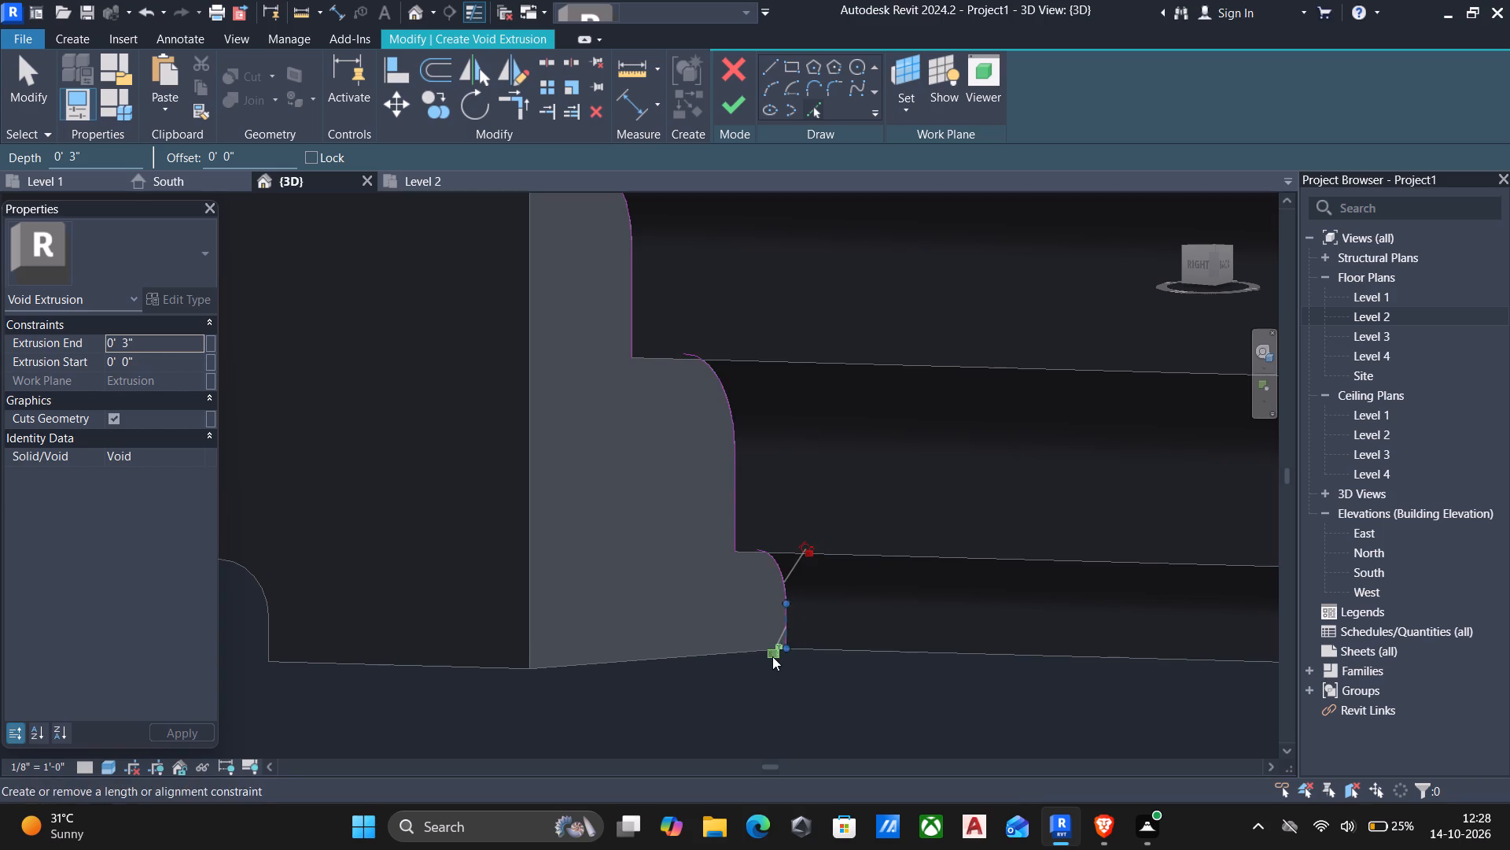
{"action": "left_click", "coordinate": [676, 658]}
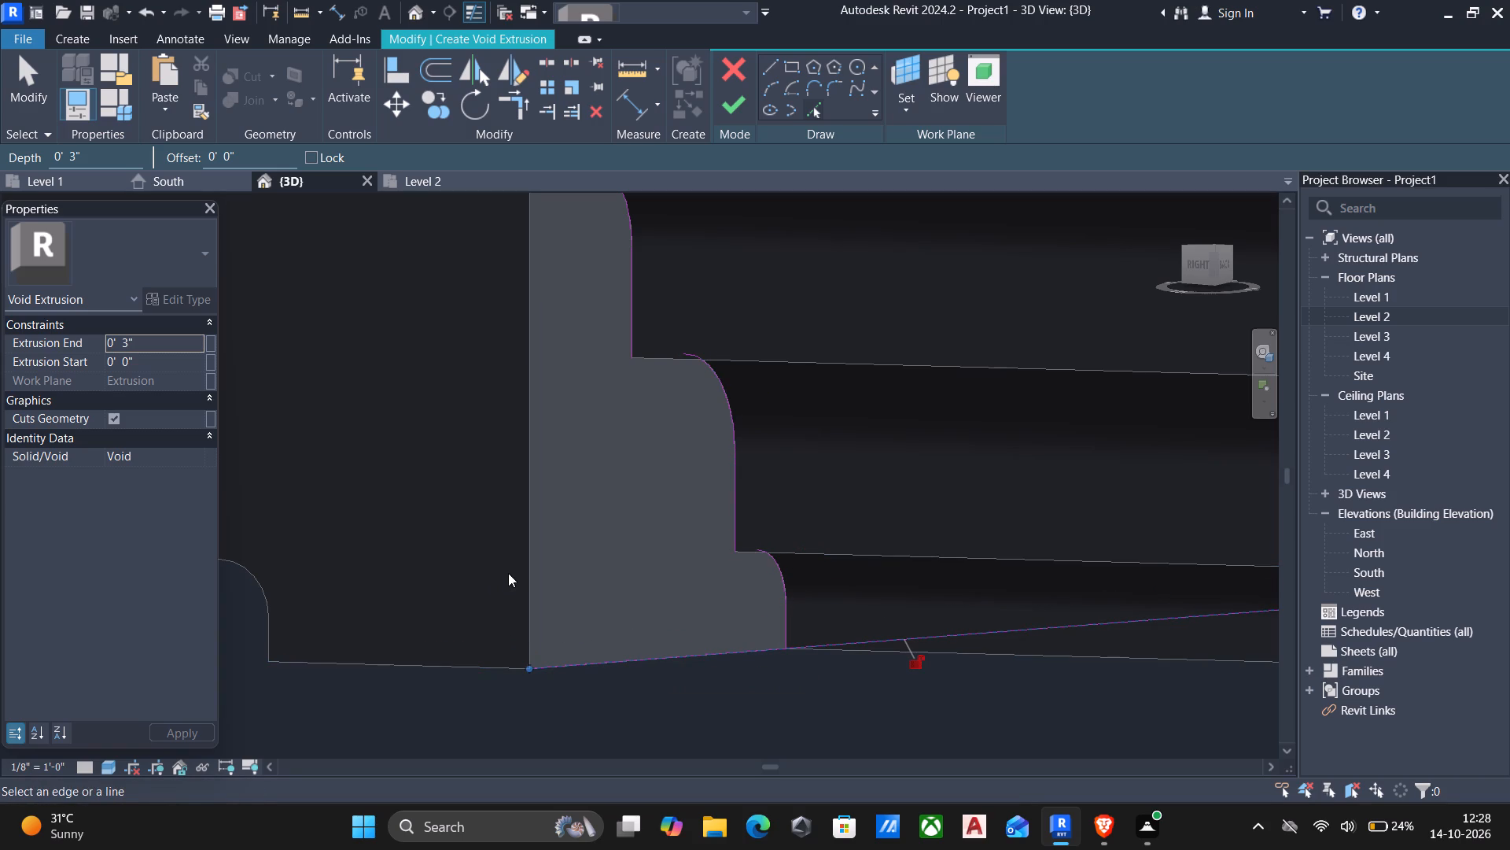
{"action": "left_click", "coordinate": [524, 553]}
{"action": "scroll", "coordinate": [536, 524], "scroll_direction": "down", "scroll_amount": 5}
{"action": "middle_click_drag", "start_coordinate": [644, 526], "coordinate": [628, 497]}
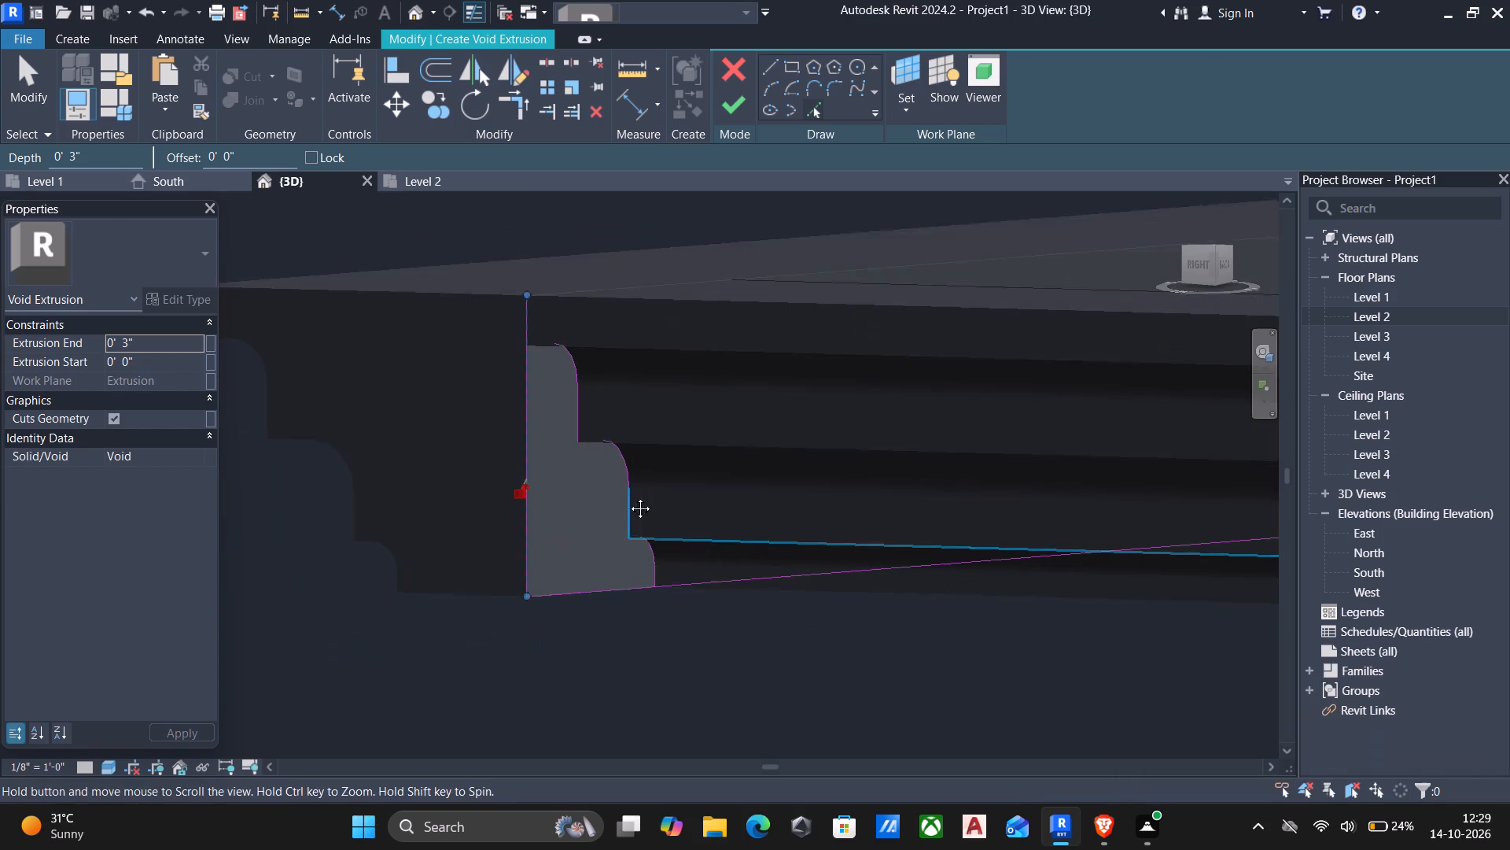
{"action": "middle_click_drag", "start_coordinate": [628, 497], "coordinate": [619, 468]}
{"action": "key", "text": "Escape"}
Pick the short ledge edge between the full-height vertical line and the uppermost arc as a sketch line.
{"action": "middle_click_drag", "start_coordinate": [556, 294], "coordinate": [554, 381]}
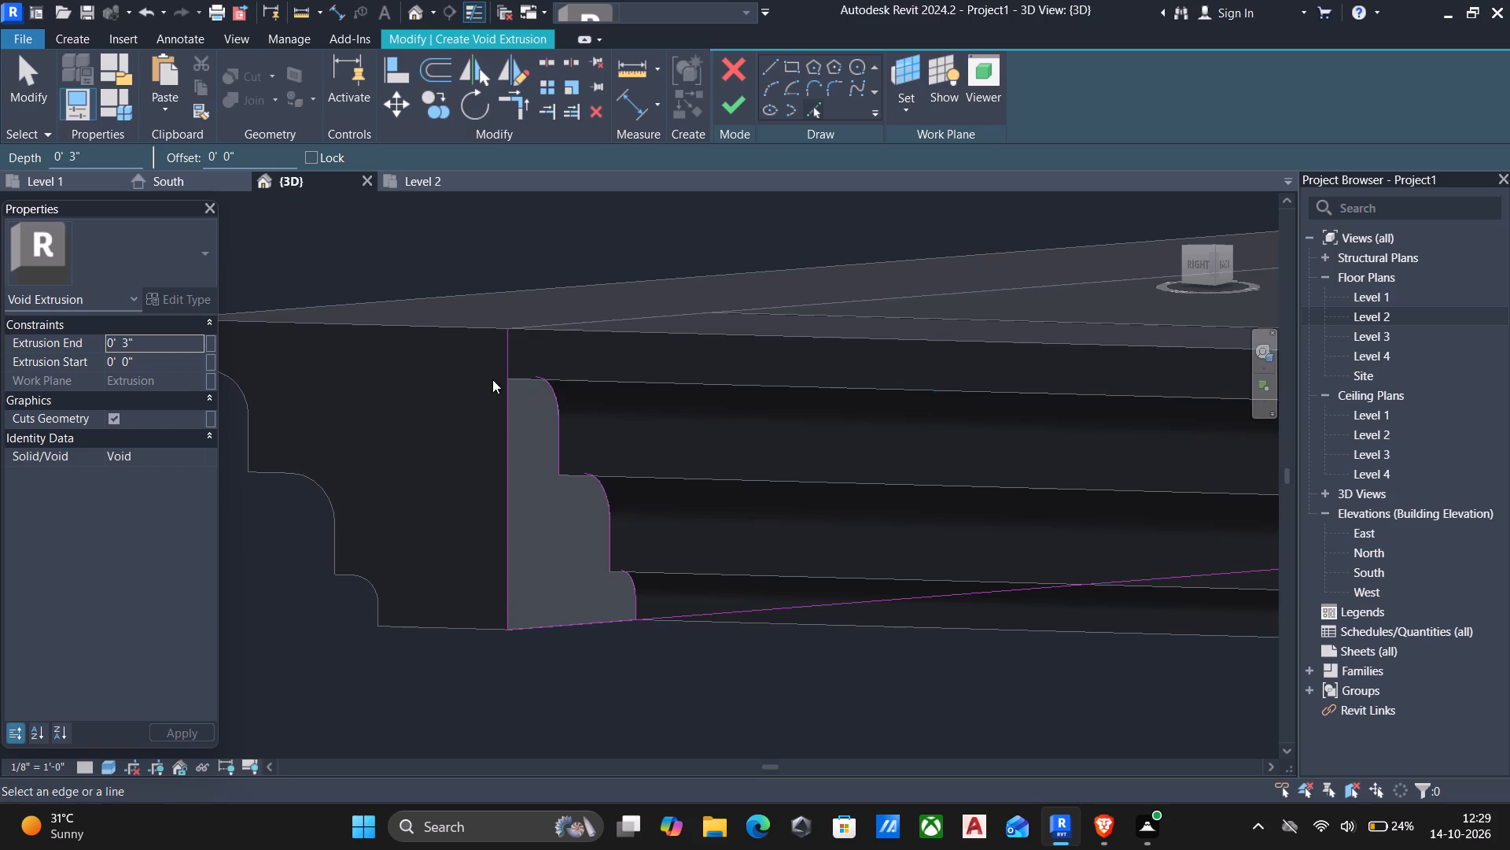
{"action": "middle_click_drag", "start_coordinate": [588, 408], "coordinate": [587, 382], "text": "shift"}
{"action": "middle_click_drag", "start_coordinate": [590, 488], "coordinate": [558, 399]}
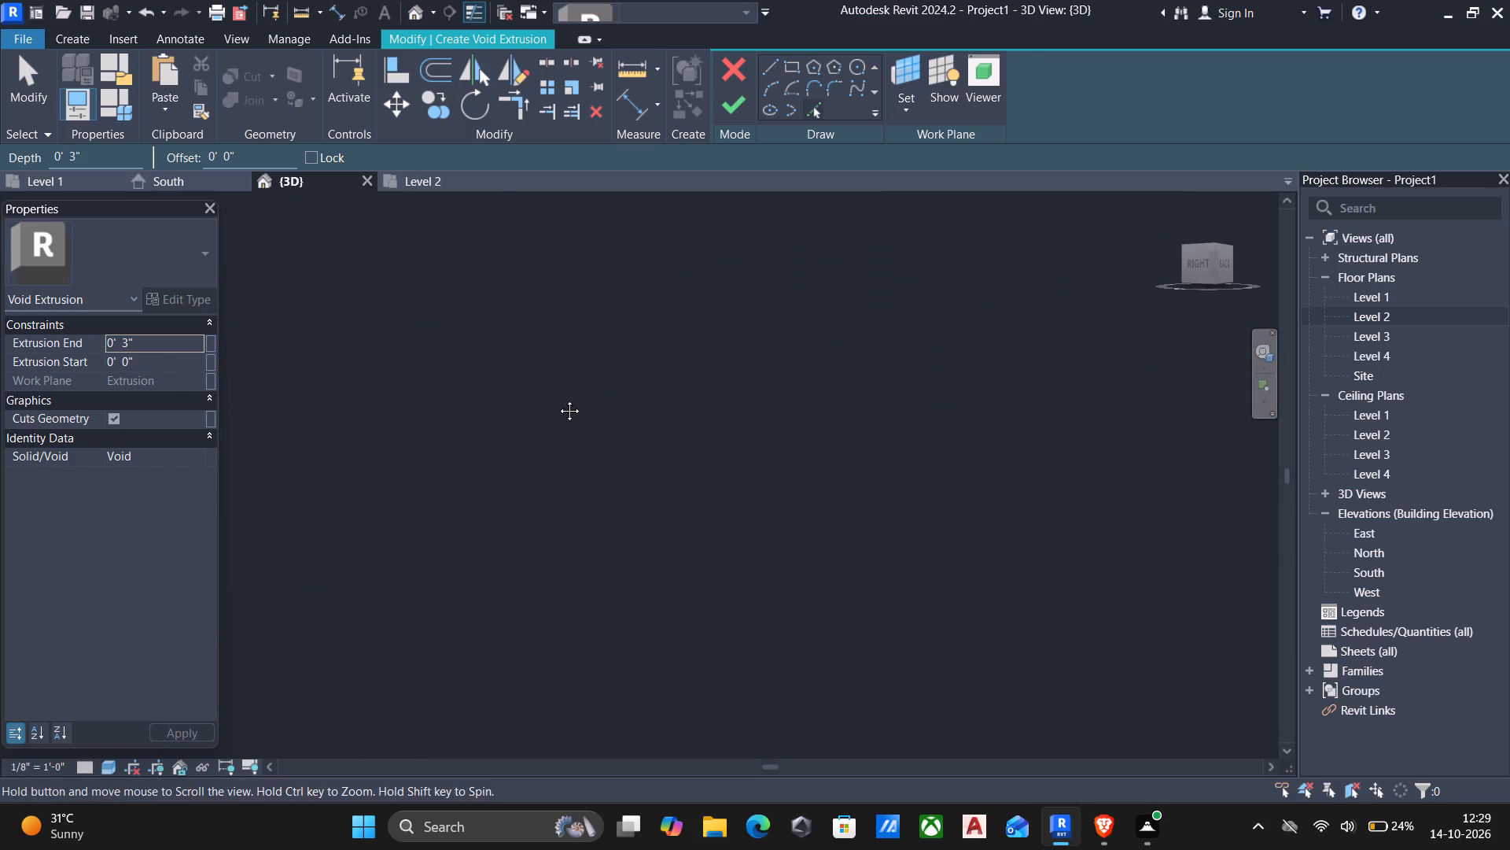
{"action": "middle_click_drag", "start_coordinate": [558, 399], "coordinate": [551, 374]}
{"action": "middle_click_drag", "start_coordinate": [569, 530], "coordinate": [536, 449]}
{"action": "middle_click_drag", "start_coordinate": [580, 560], "coordinate": [481, 319]}
{"action": "middle_click_drag", "start_coordinate": [497, 396], "coordinate": [516, 342]}
{"action": "middle_click_drag", "start_coordinate": [492, 488], "coordinate": [484, 482], "text": "shift"}
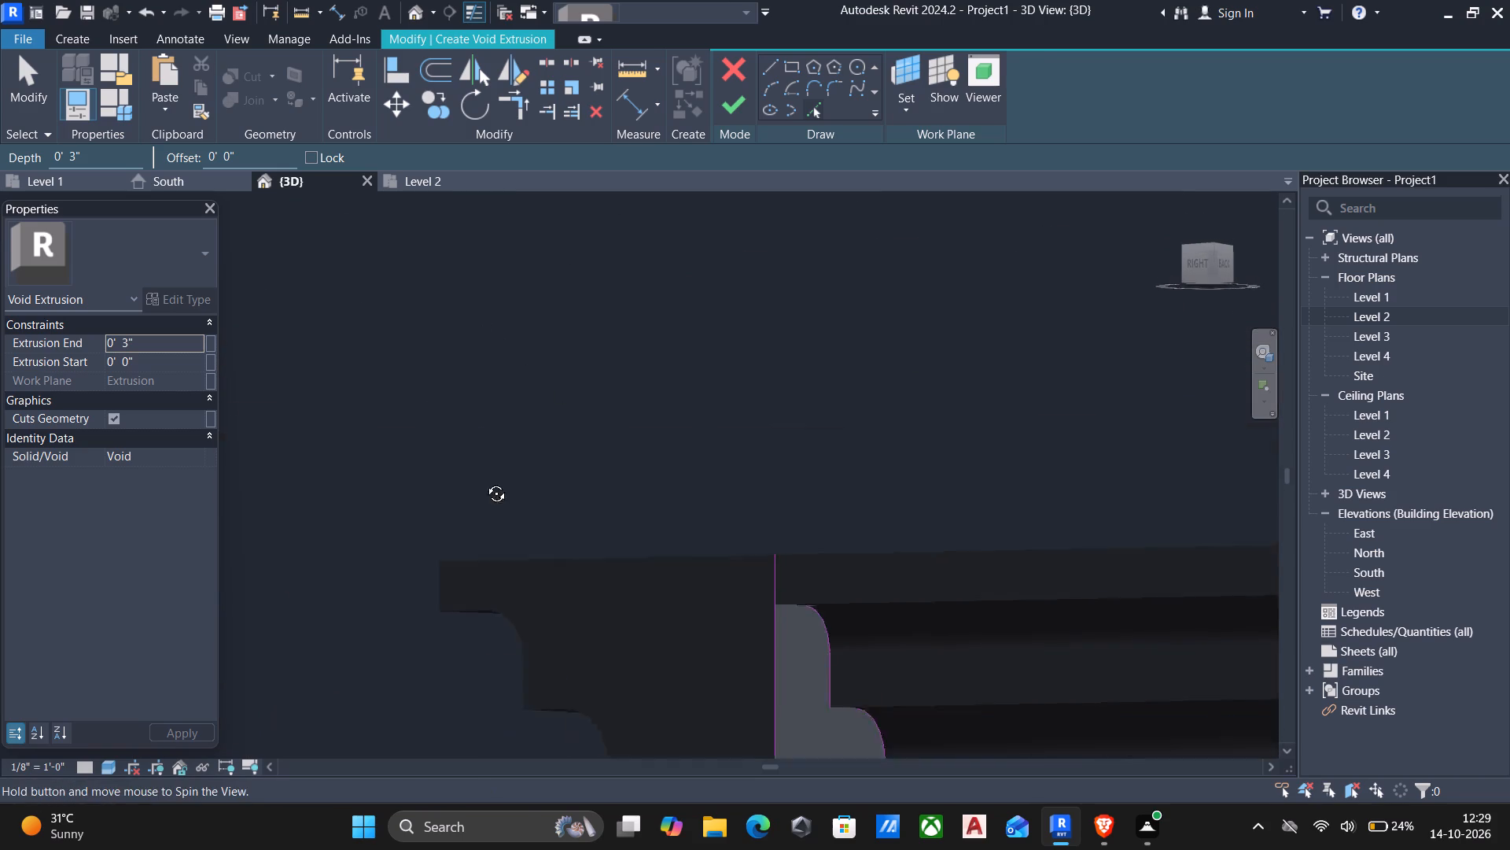
{"action": "middle_click_drag", "start_coordinate": [484, 482], "coordinate": [479, 479], "text": "shift"}
{"action": "middle_click_drag", "start_coordinate": [757, 503], "coordinate": [564, 268]}
{"action": "middle_click_drag", "start_coordinate": [686, 357], "coordinate": [619, 289]}
{"action": "middle_click_drag", "start_coordinate": [809, 380], "coordinate": [783, 372], "text": "shift"}
{"action": "middle_click_drag", "start_coordinate": [1151, 471], "coordinate": [779, 372]}
{"action": "scroll", "coordinate": [775, 377], "scroll_direction": "down", "scroll_amount": 1}
{"action": "scroll", "coordinate": [1051, 431], "scroll_direction": "down", "scroll_amount": 2}
{"action": "scroll", "coordinate": [1089, 482], "scroll_direction": "down", "scroll_amount": 5}
{"action": "middle_click_drag", "start_coordinate": [1128, 508], "coordinate": [812, 414]}
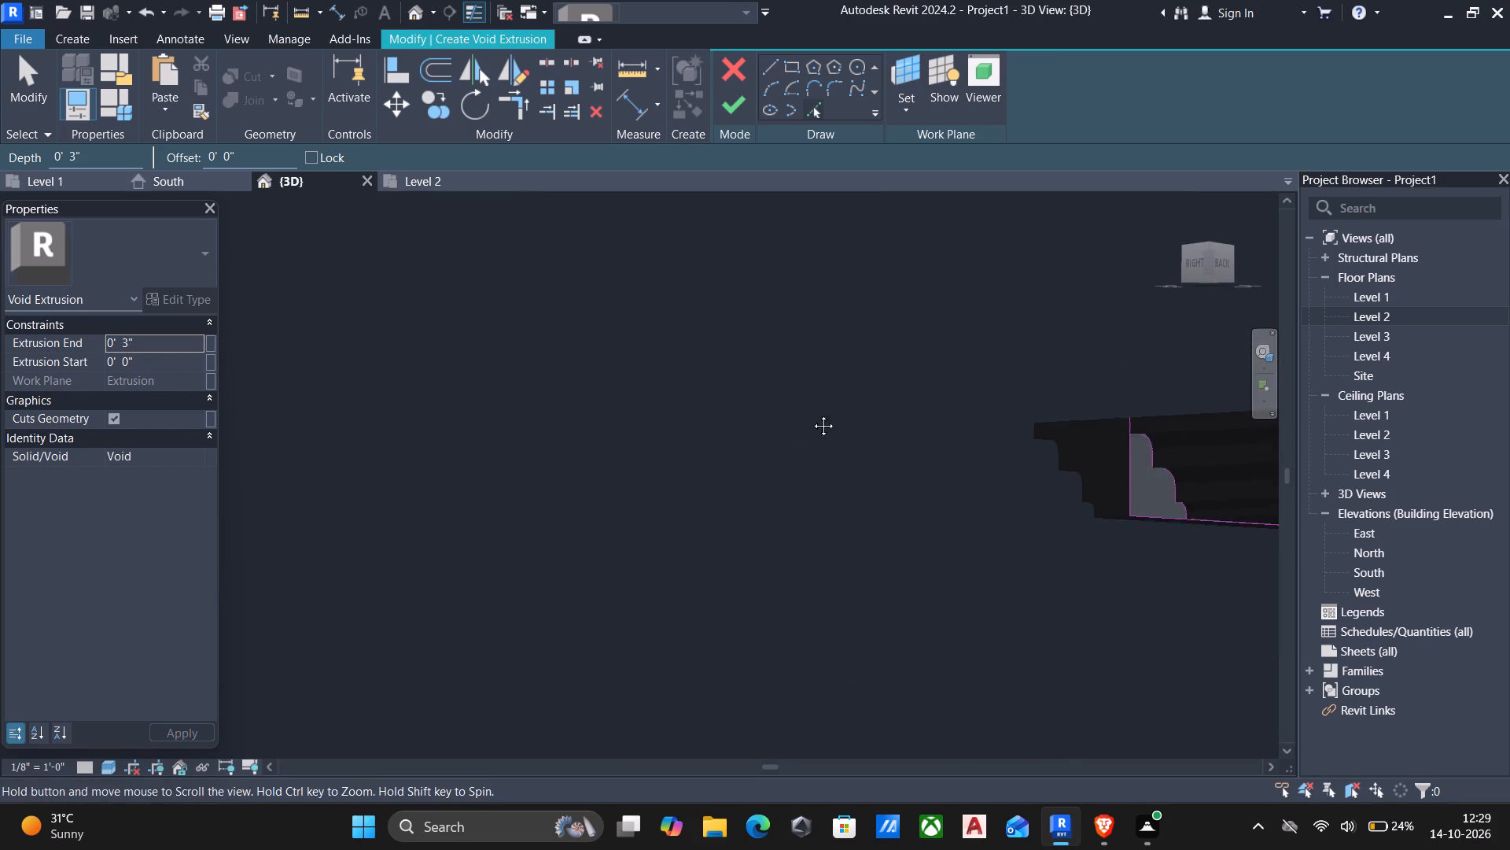
{"action": "middle_click_drag", "start_coordinate": [812, 414], "coordinate": [798, 412]}
{"action": "scroll", "coordinate": [795, 412], "scroll_direction": "down", "scroll_amount": 3}
{"action": "scroll", "coordinate": [994, 425], "scroll_direction": "up", "scroll_amount": 18}
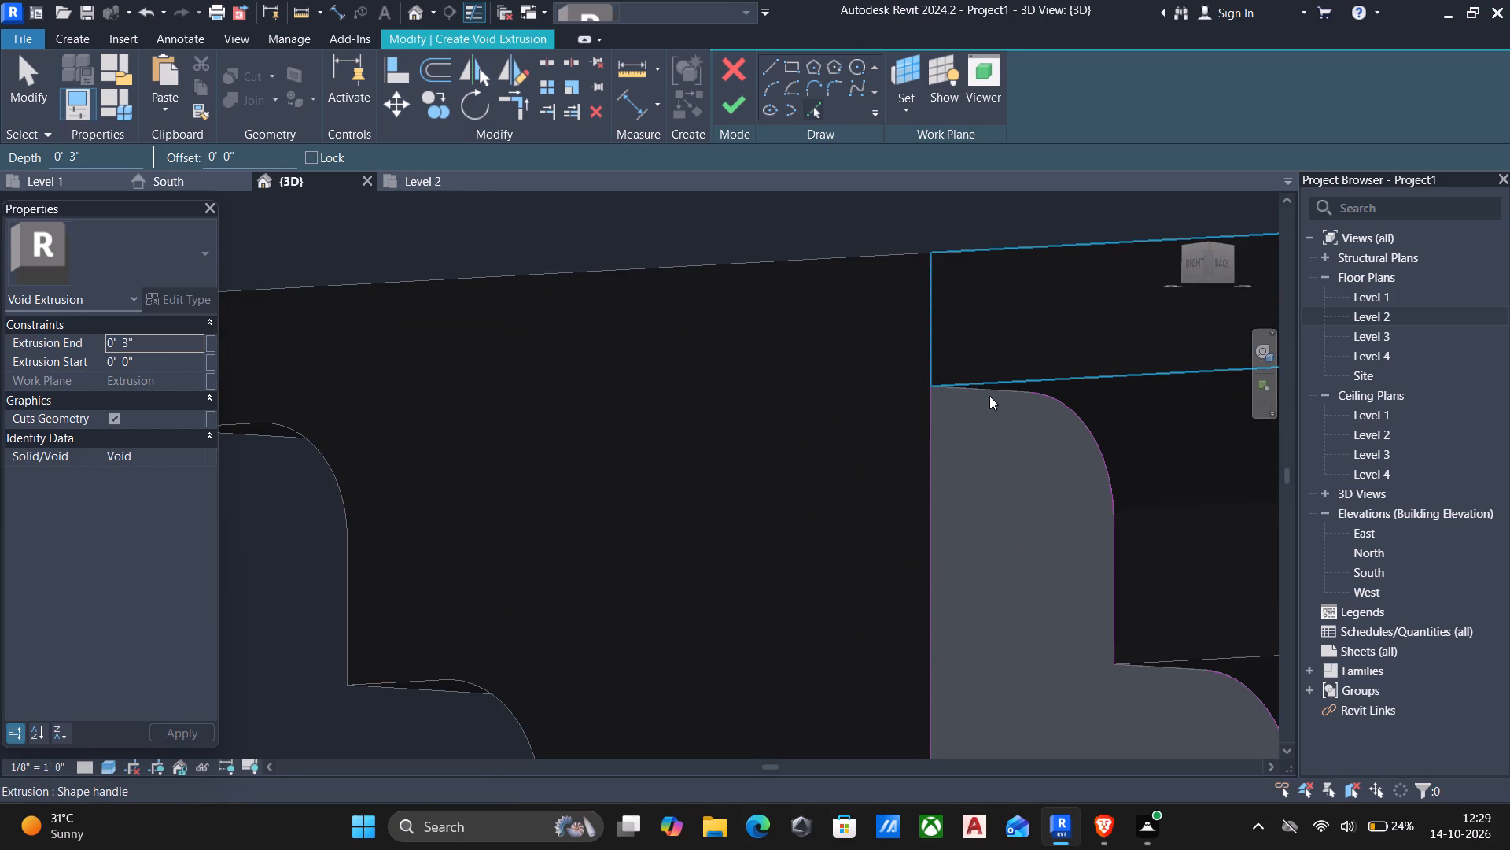
{"action": "left_click", "coordinate": [989, 394]}
{"action": "key", "text": "Escape"}
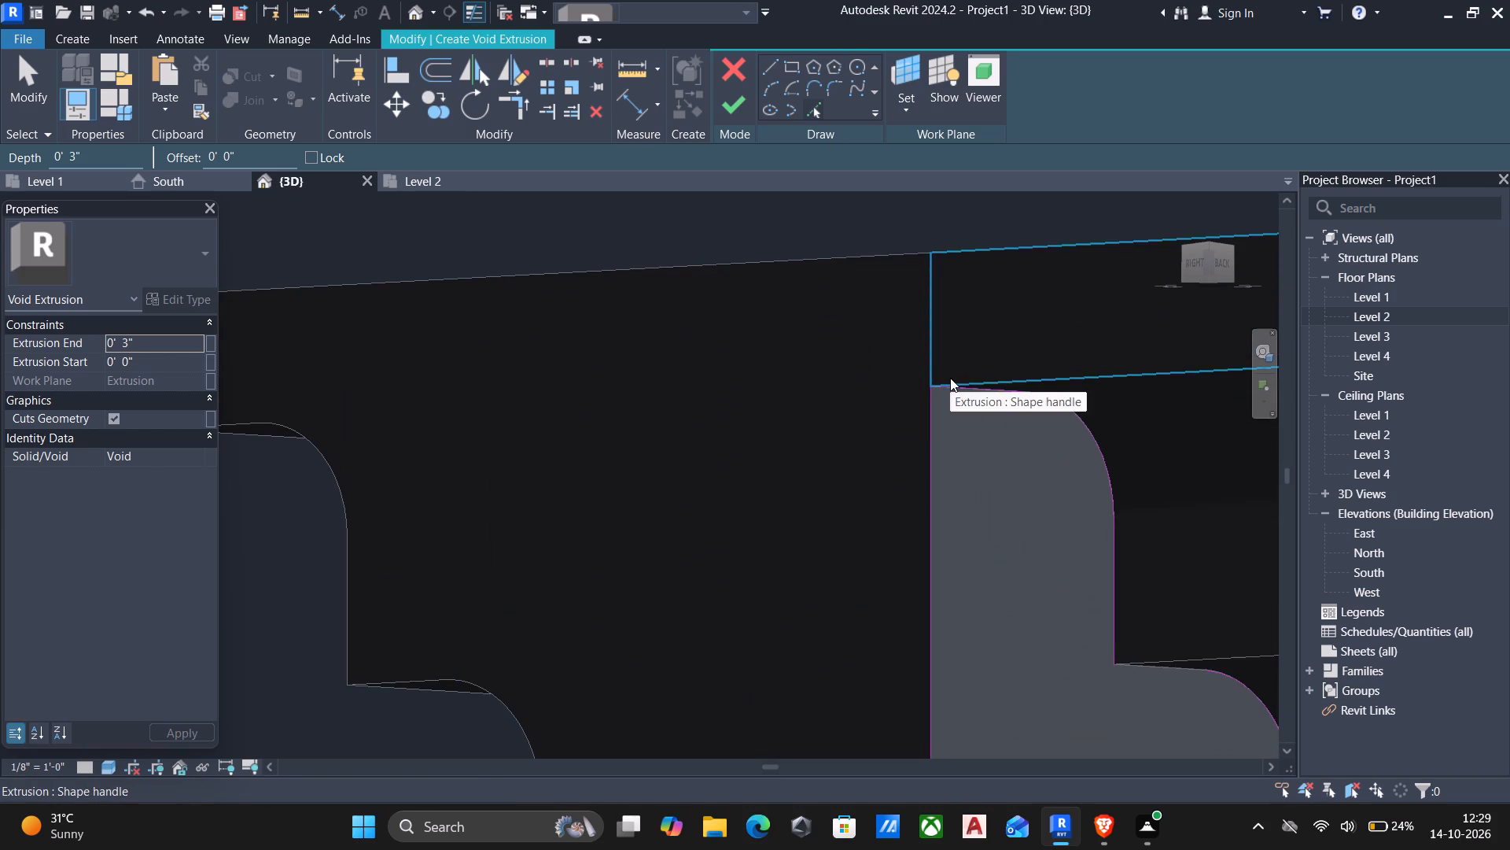
Trim the void sketch's upper corners, joining the vertical line, top ledge, uppermost arc and the vertical line below it.
{"action": "key", "text": "t"}
{"action": "key", "text": "r"}
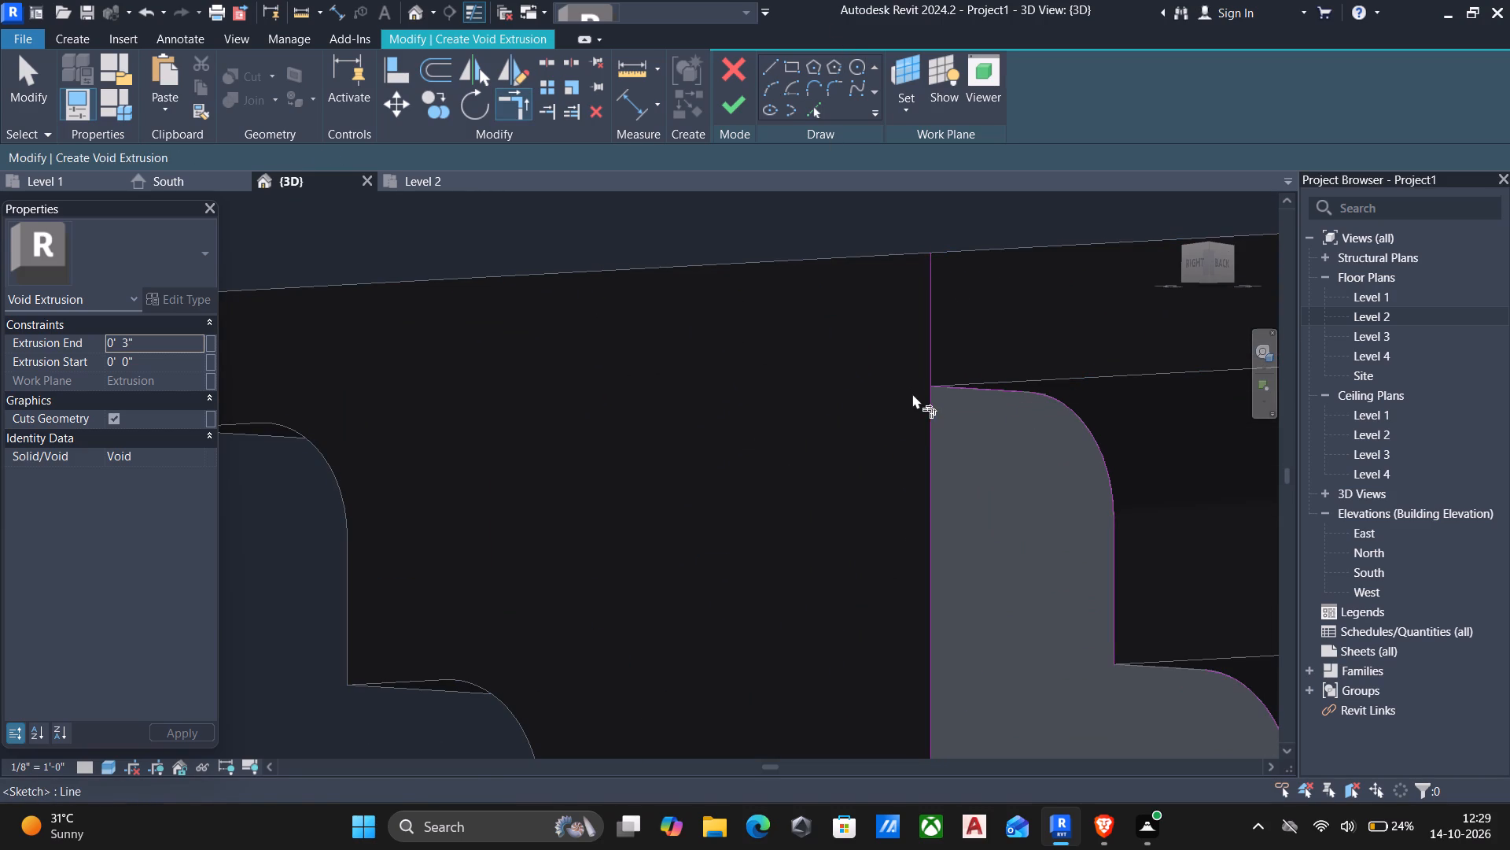
{"action": "left_click", "coordinate": [923, 398]}
{"action": "left_click", "coordinate": [955, 386]}
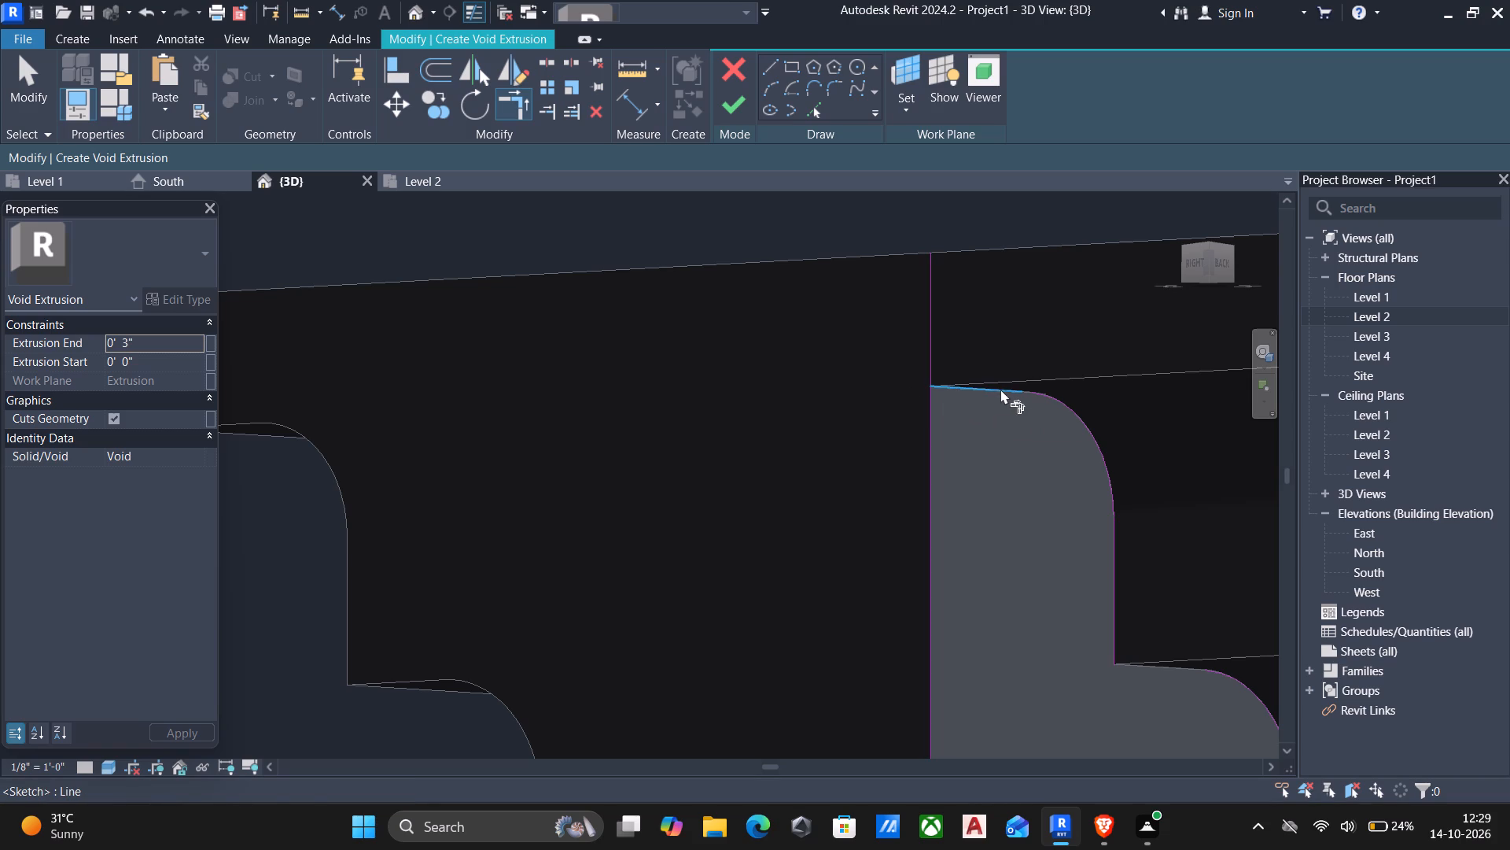
{"action": "left_click", "coordinate": [1000, 389]}
{"action": "left_click", "coordinate": [1065, 407]}
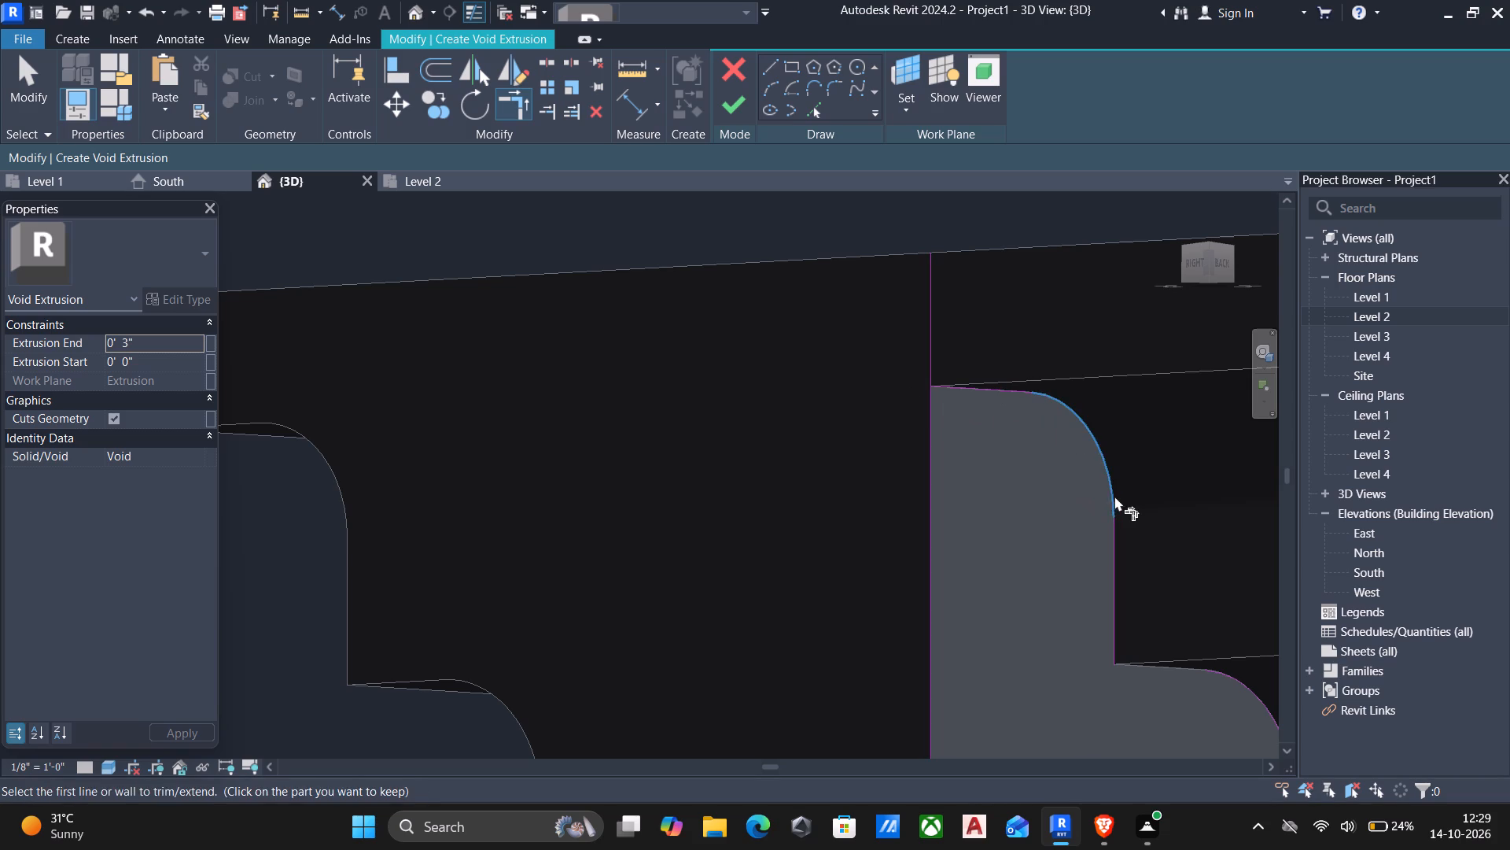
{"action": "left_click_drag", "start_coordinate": [1114, 496], "coordinate": [1114, 503]}
{"action": "left_click", "coordinate": [1117, 532]}
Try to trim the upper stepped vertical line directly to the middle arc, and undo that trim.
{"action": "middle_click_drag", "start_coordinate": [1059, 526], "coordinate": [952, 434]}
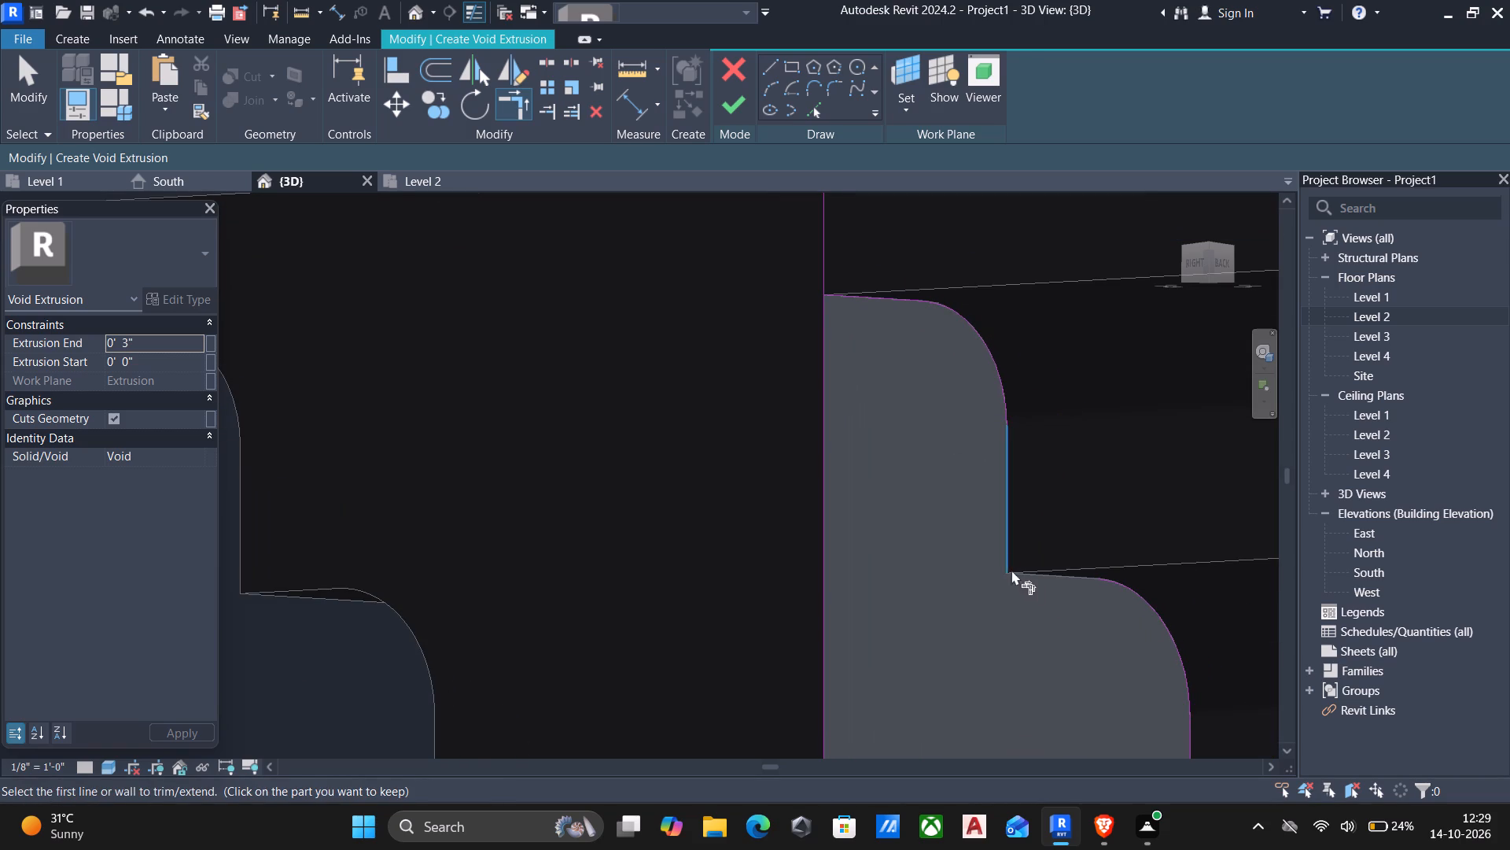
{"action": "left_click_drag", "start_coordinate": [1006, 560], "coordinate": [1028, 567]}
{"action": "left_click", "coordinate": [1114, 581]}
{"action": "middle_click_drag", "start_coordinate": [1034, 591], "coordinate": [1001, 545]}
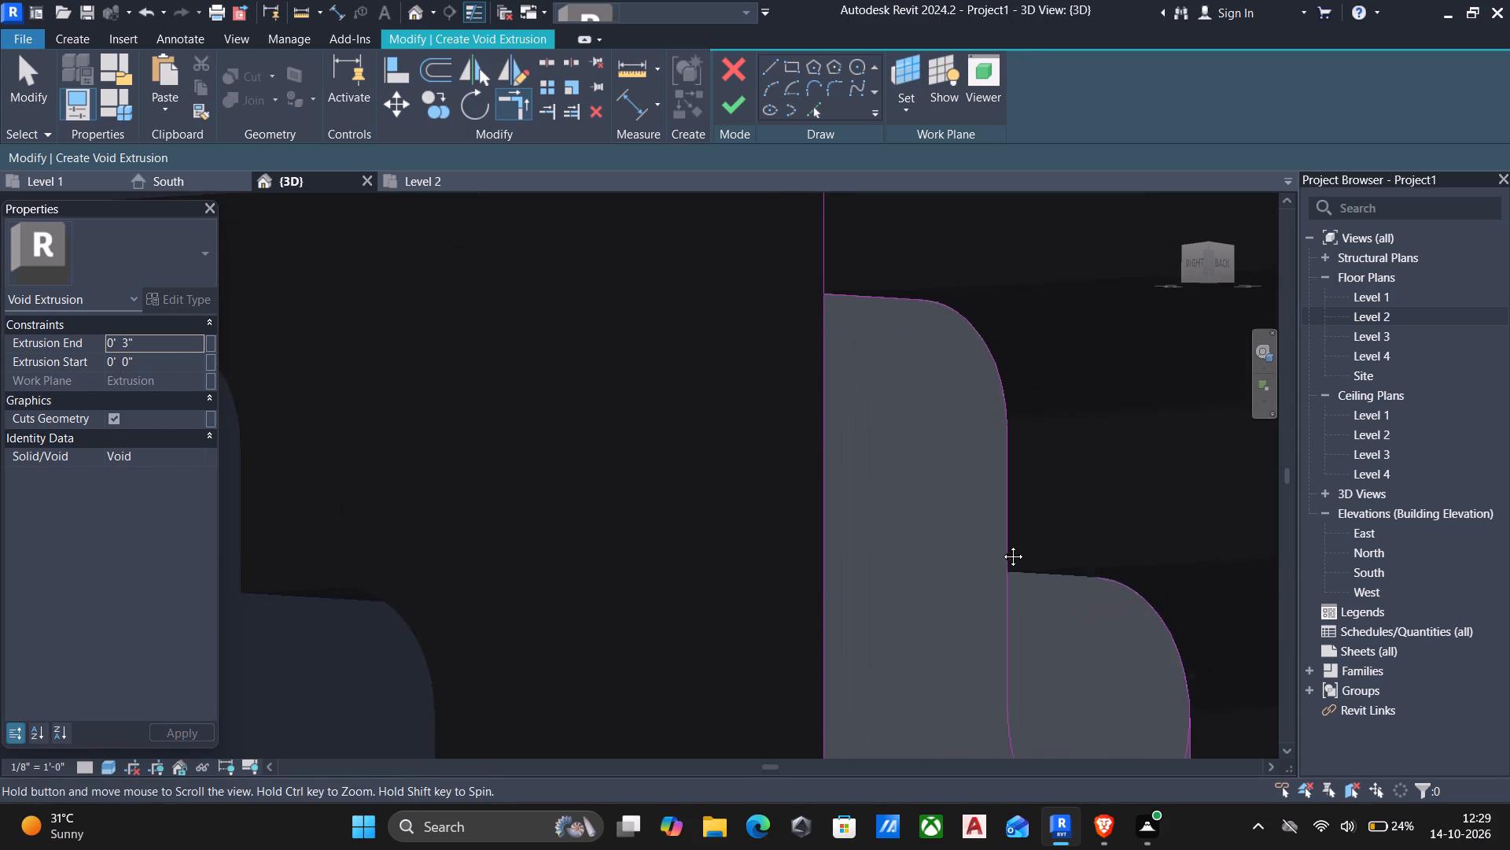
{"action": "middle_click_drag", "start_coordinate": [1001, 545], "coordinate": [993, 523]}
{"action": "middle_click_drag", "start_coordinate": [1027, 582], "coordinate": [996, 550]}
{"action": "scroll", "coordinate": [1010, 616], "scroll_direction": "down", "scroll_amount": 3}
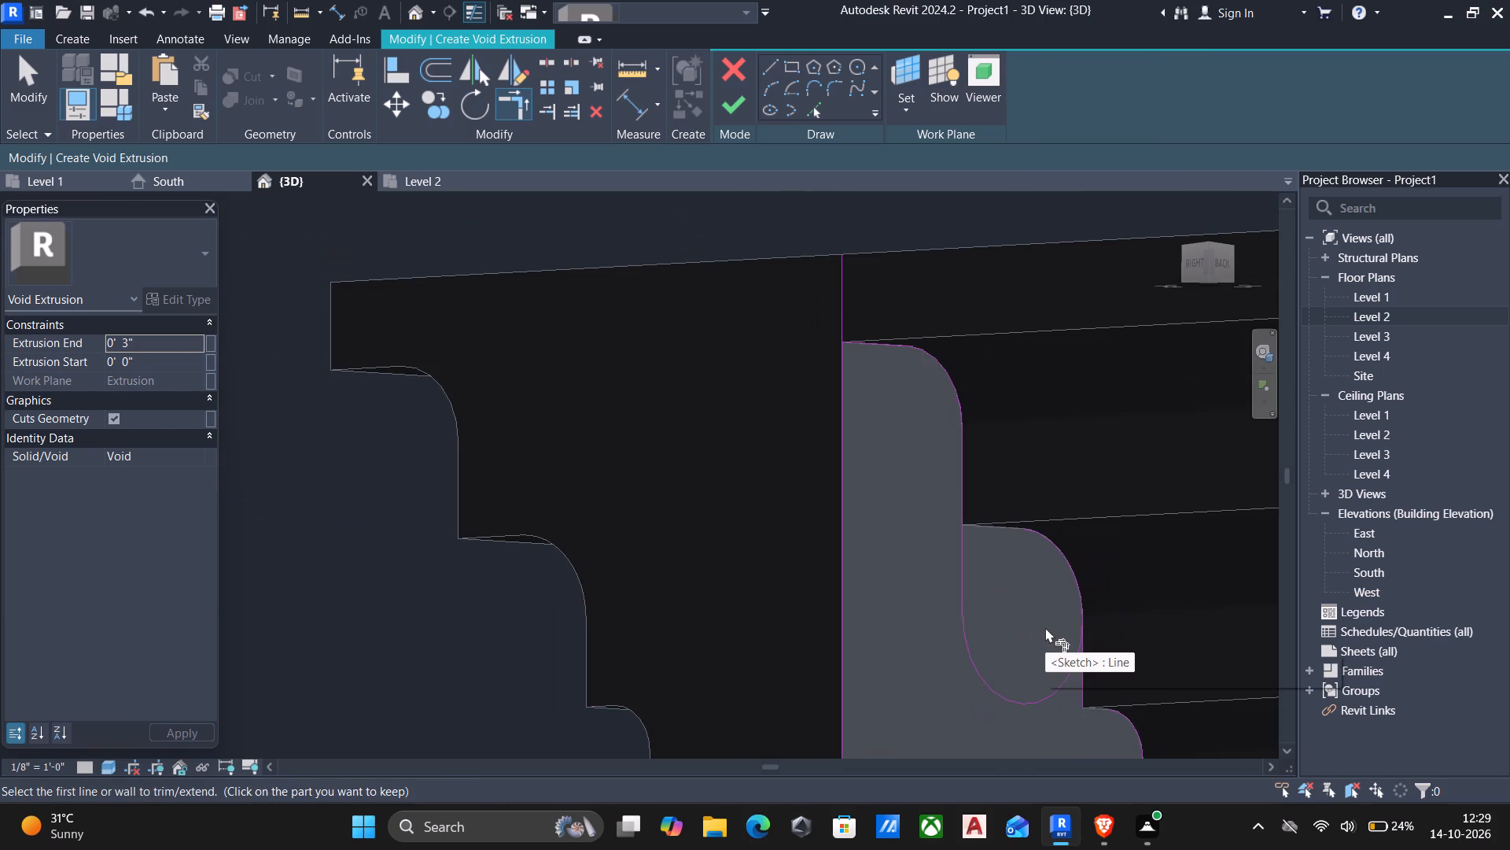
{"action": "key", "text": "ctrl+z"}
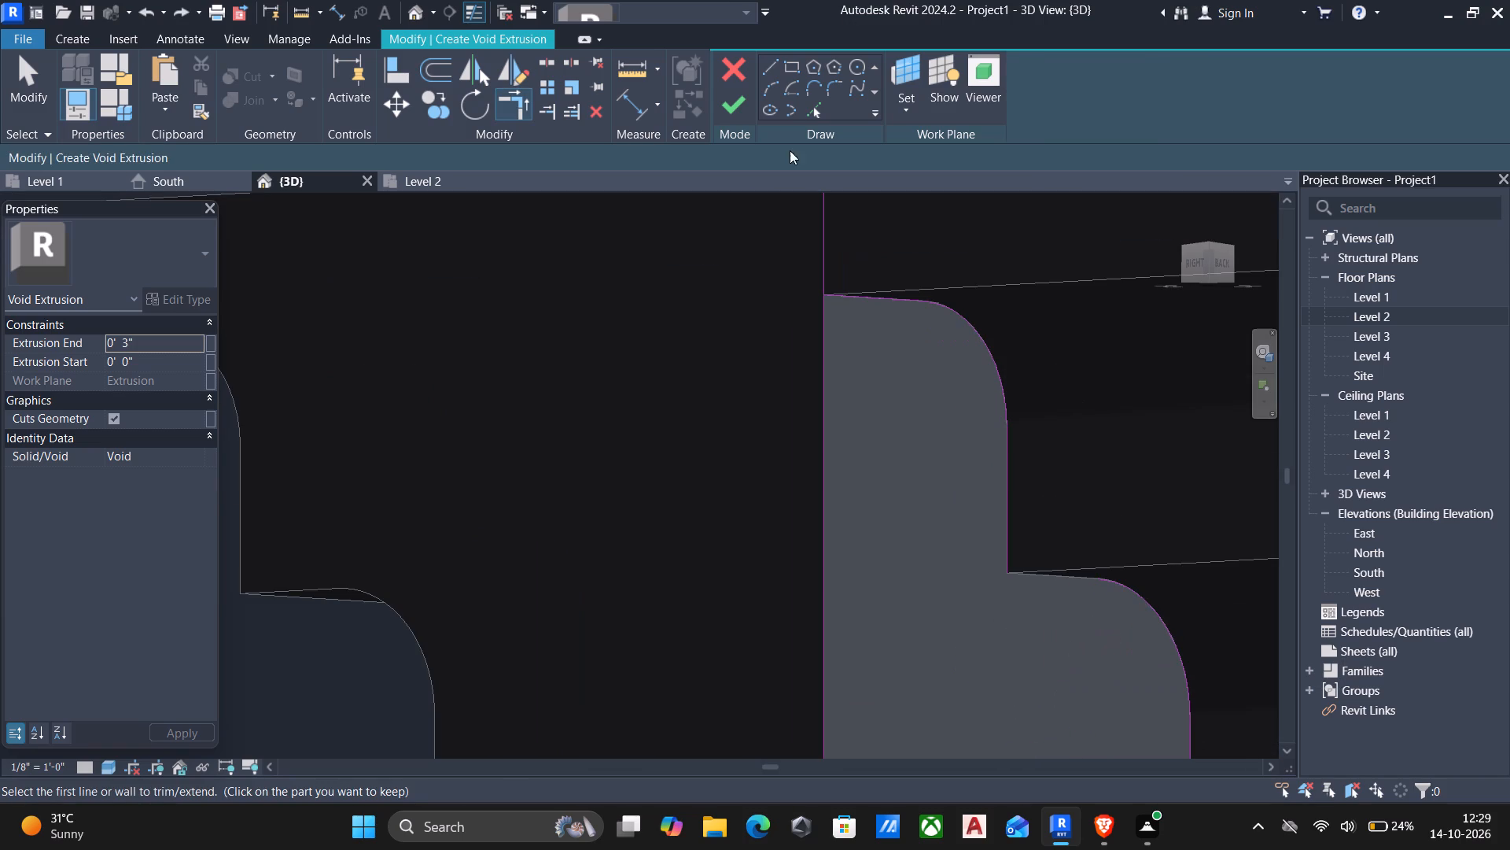
Pick the two missing ledge edges, leading into the middle arc and the lowest arc, as void sketch lines.
{"action": "left_click", "coordinate": [808, 112]}
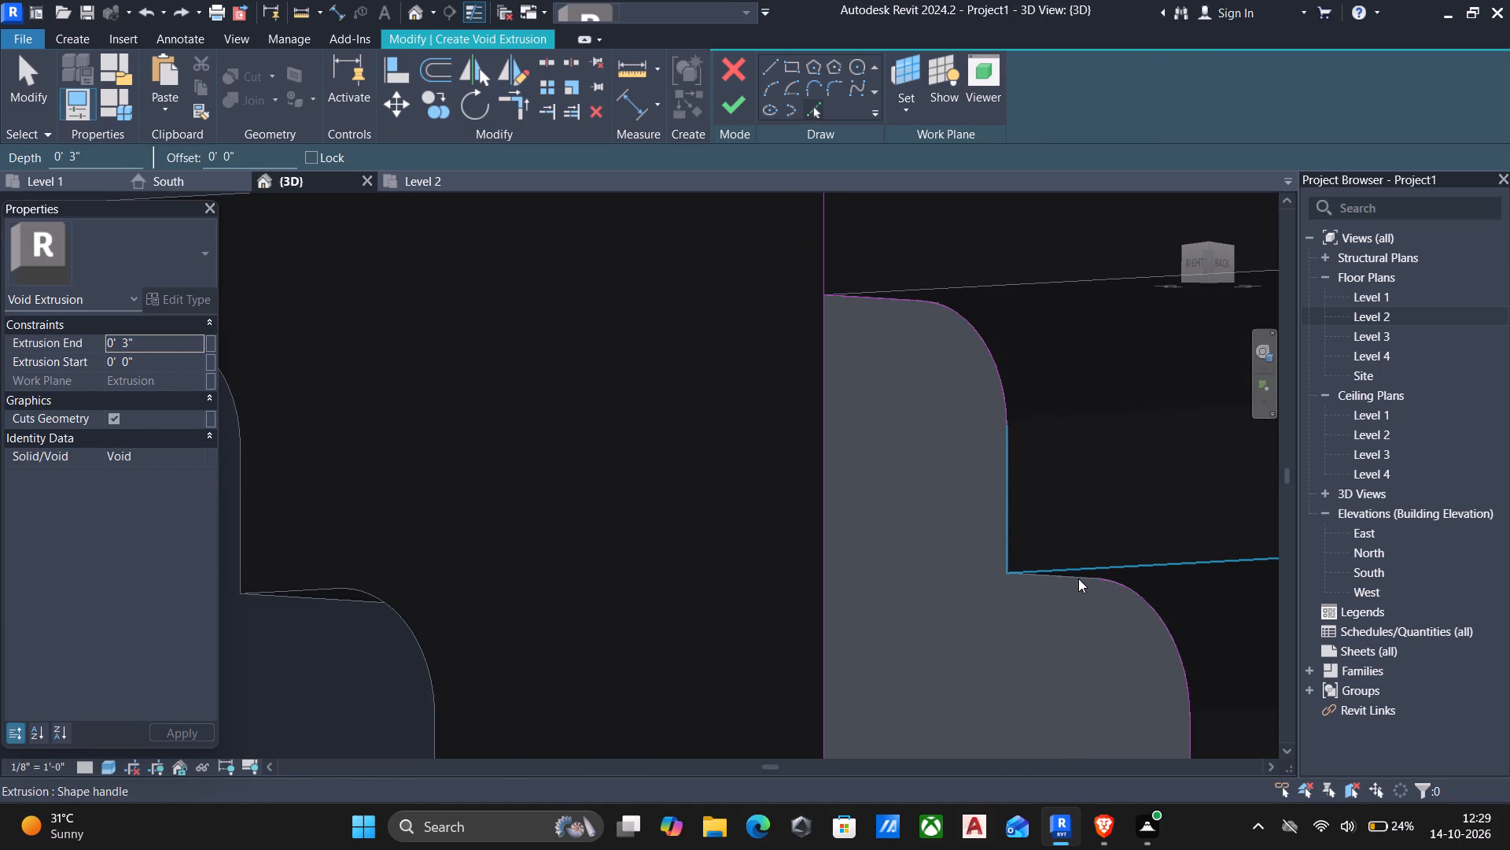
{"action": "left_click", "coordinate": [1076, 577]}
{"action": "scroll", "coordinate": [1074, 575], "scroll_direction": "down", "scroll_amount": 5}
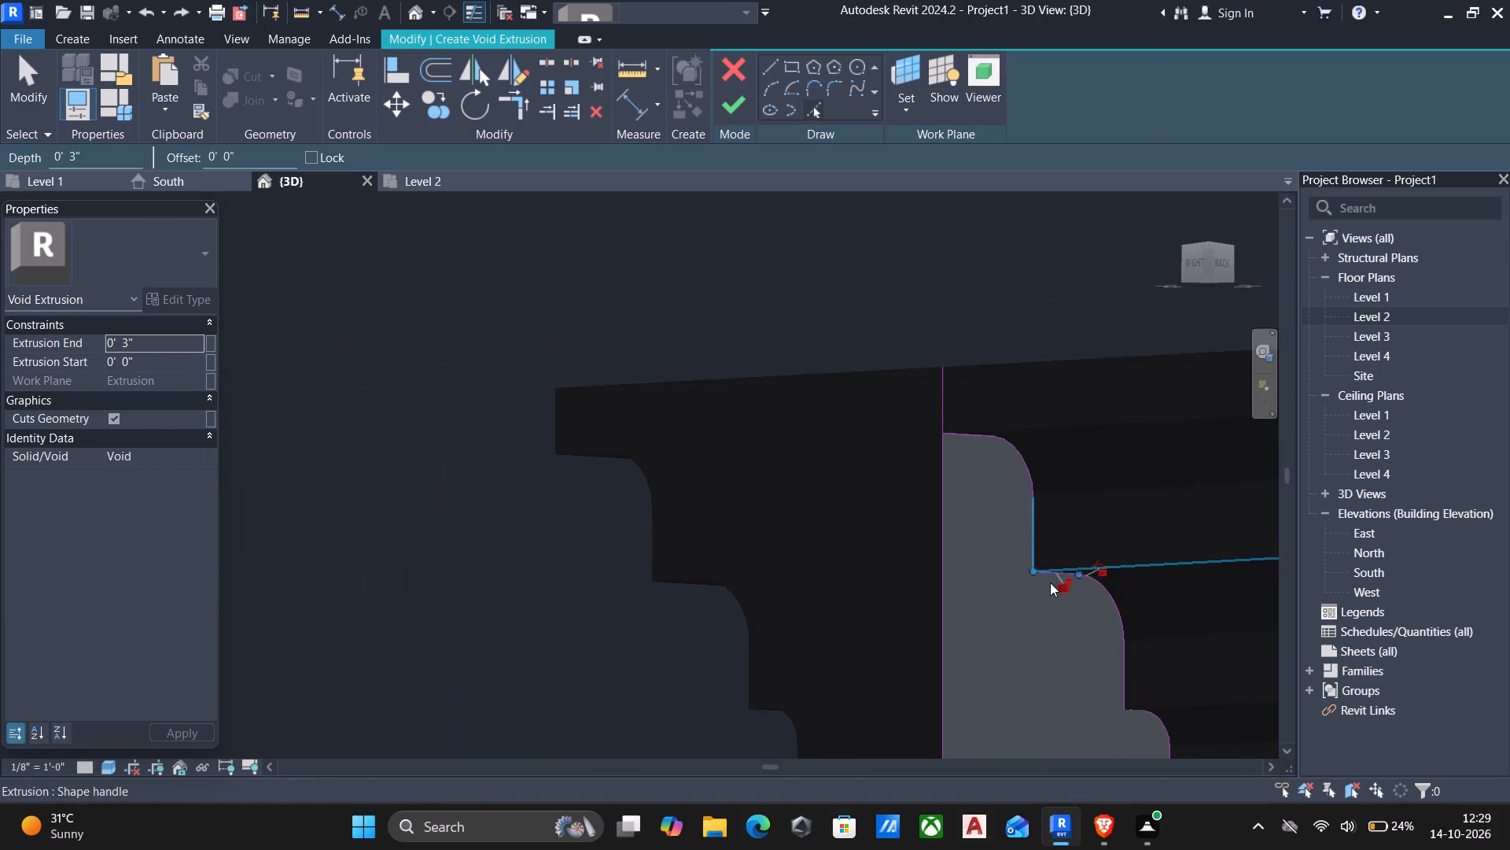
{"action": "middle_click_drag", "start_coordinate": [1052, 603], "coordinate": [980, 536]}
{"action": "middle_click_drag", "start_coordinate": [1018, 630], "coordinate": [937, 515]}
{"action": "scroll", "coordinate": [963, 535], "scroll_direction": "up", "scroll_amount": 2}
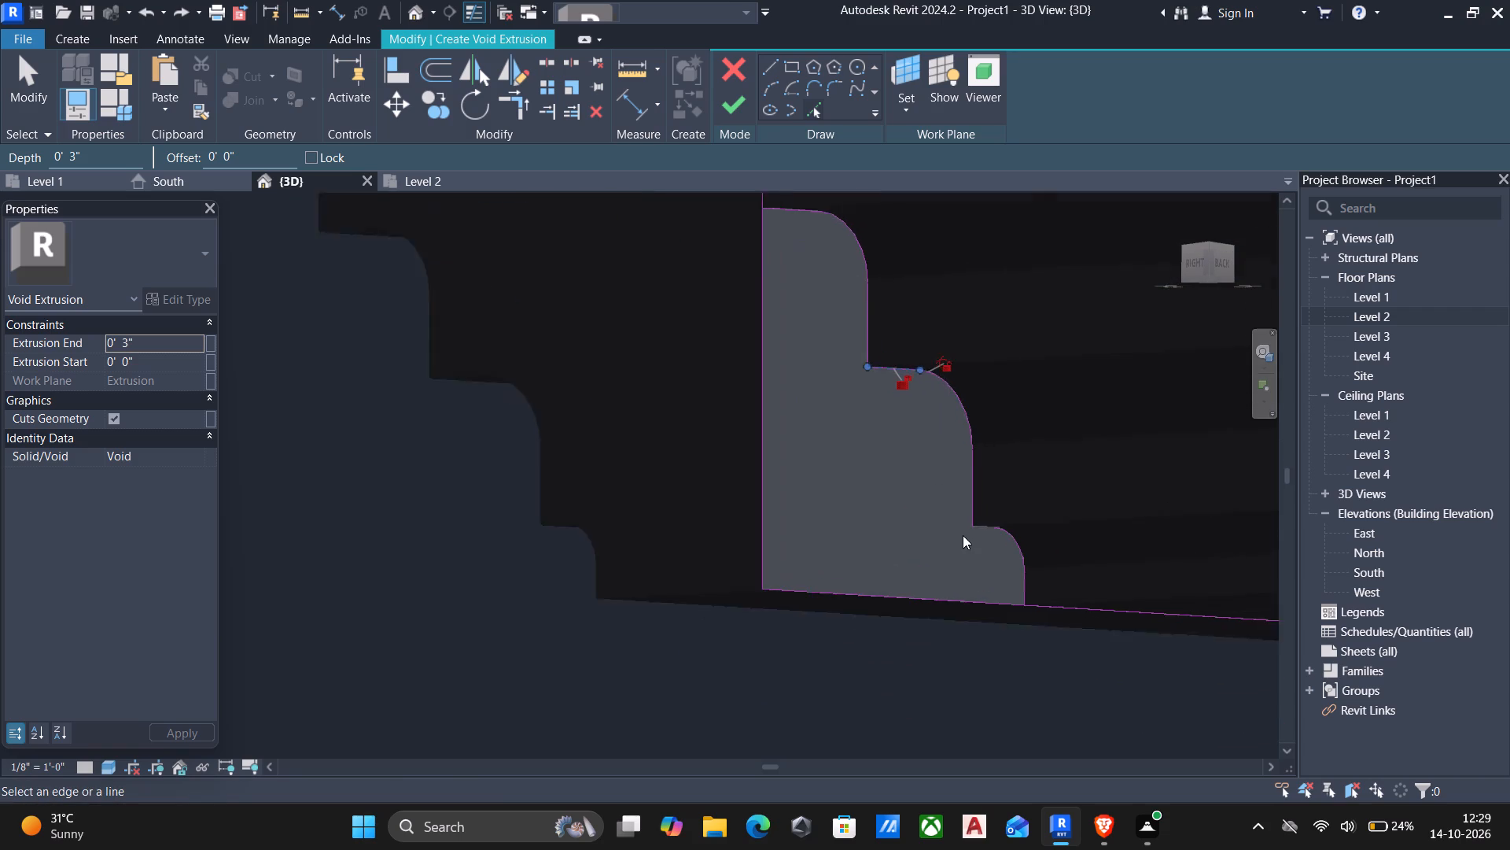
{"action": "scroll", "coordinate": [963, 535], "scroll_direction": "up", "scroll_amount": 4}
{"action": "scroll", "coordinate": [1042, 504], "scroll_direction": "up", "scroll_amount": 5}
{"action": "left_click", "coordinate": [987, 537]}
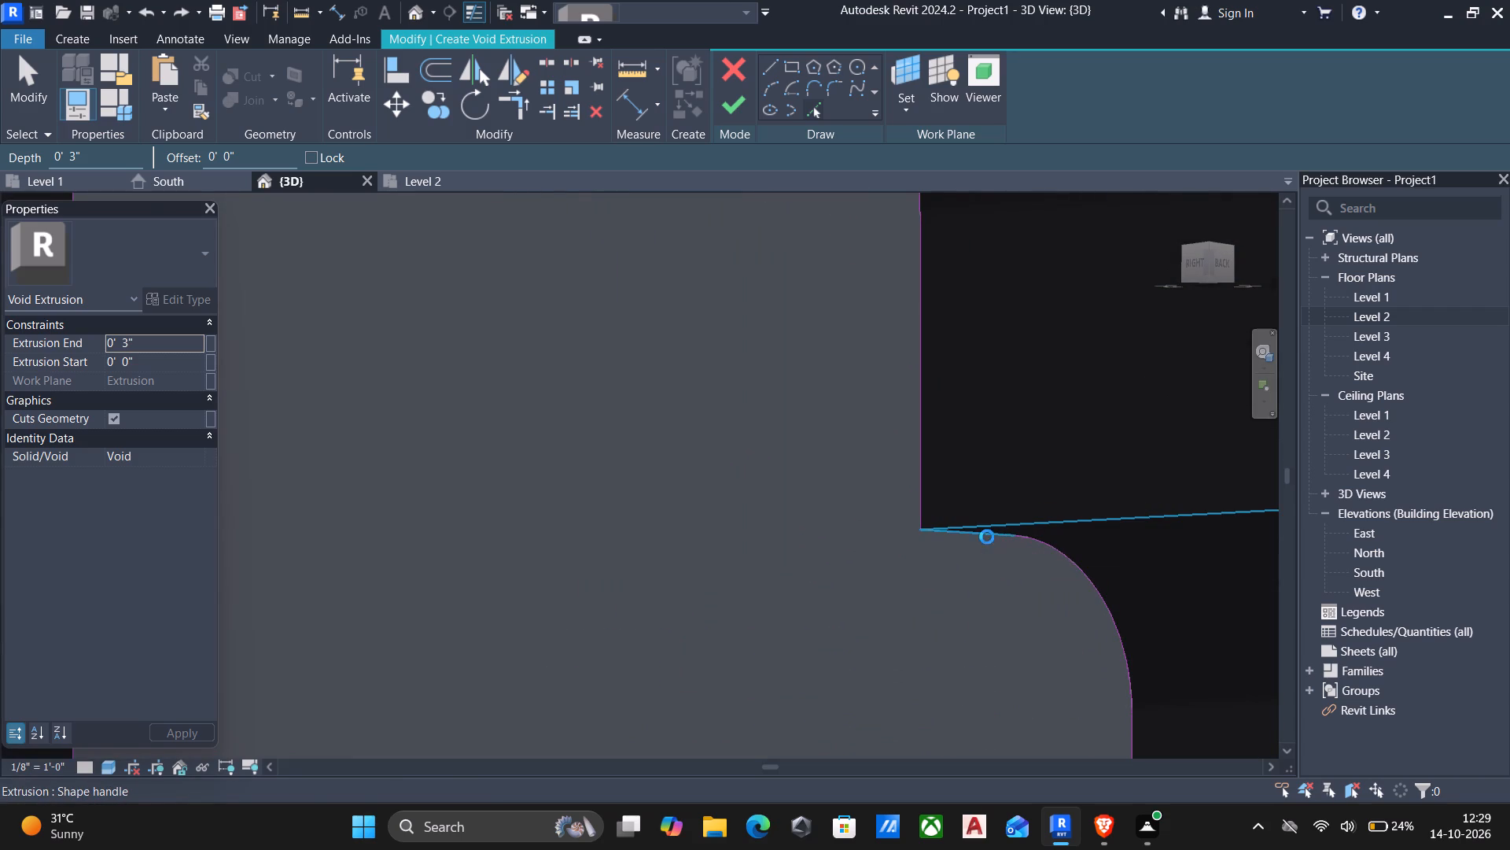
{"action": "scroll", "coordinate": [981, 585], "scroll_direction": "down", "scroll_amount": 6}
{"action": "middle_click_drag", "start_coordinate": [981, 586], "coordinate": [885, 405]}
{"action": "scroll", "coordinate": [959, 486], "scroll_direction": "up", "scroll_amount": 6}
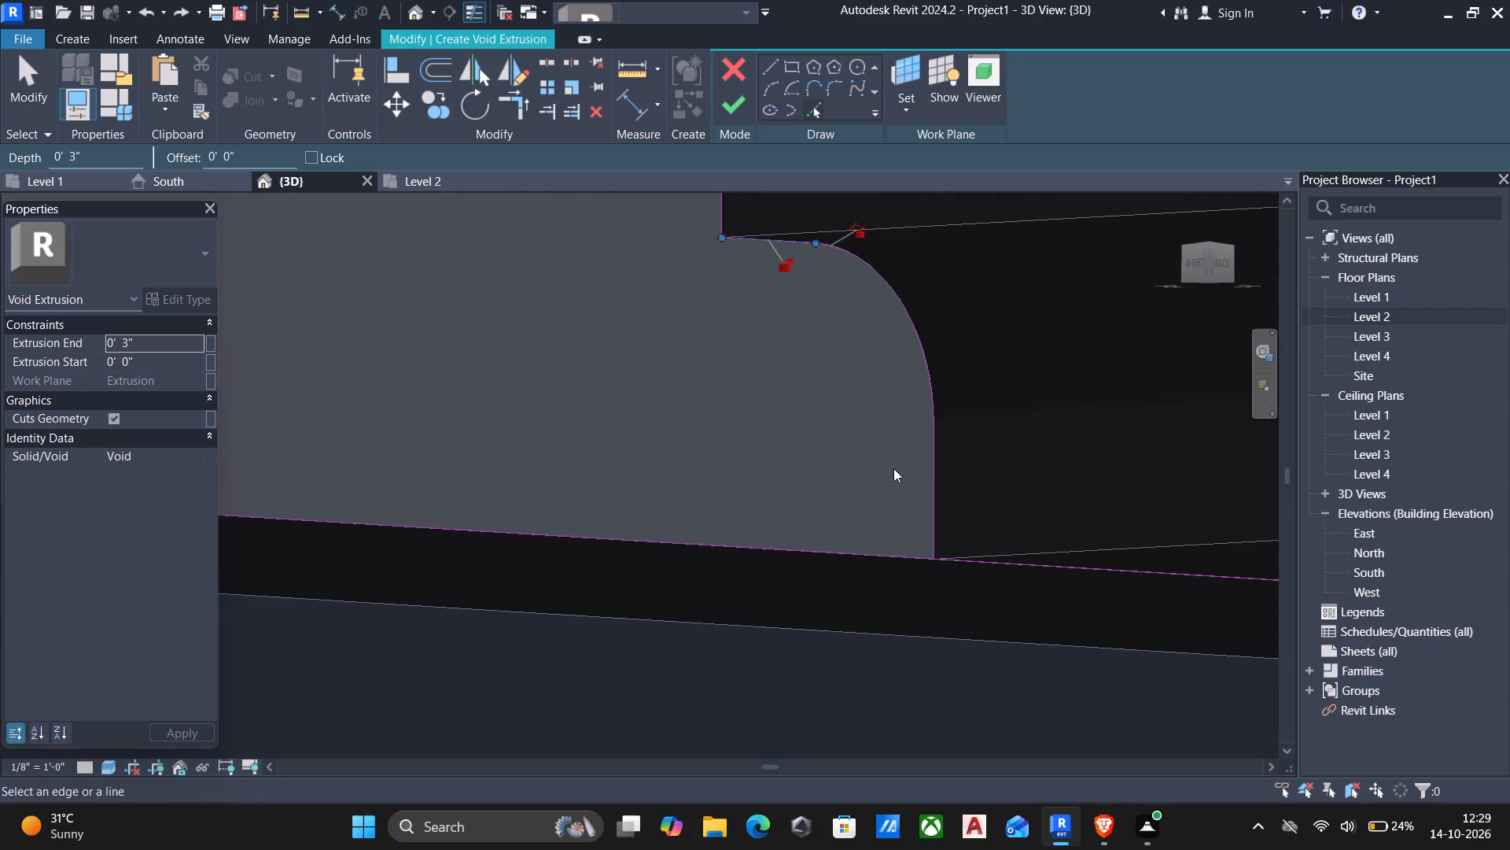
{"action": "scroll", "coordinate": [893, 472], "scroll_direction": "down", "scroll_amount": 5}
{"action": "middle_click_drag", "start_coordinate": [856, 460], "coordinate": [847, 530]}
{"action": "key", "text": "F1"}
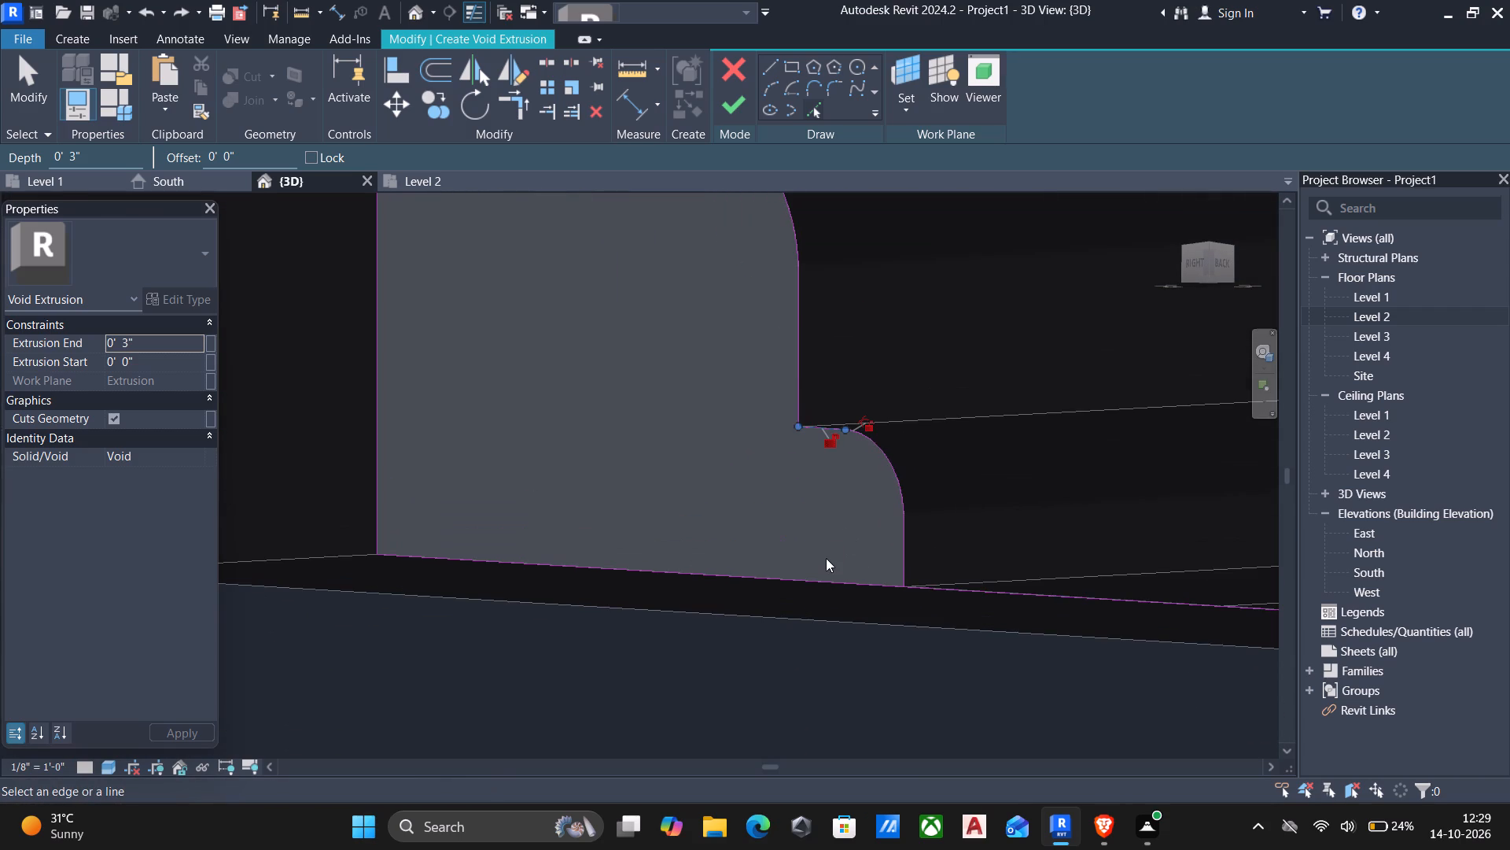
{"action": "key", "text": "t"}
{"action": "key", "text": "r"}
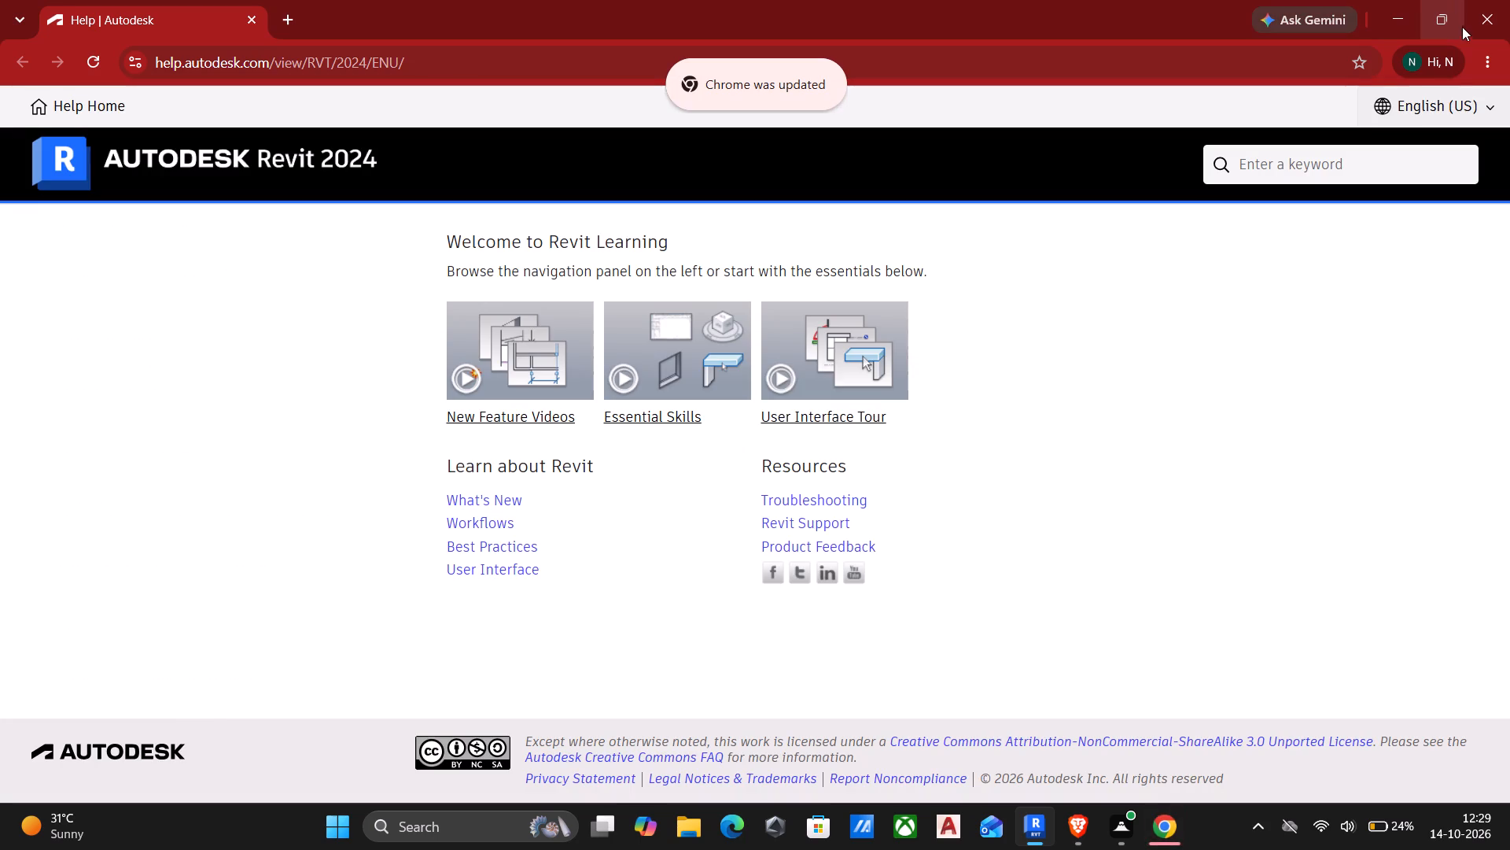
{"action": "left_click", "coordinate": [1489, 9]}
Trim the void sketch's bottom line to meet the short vertical line below the lowest arc.
{"action": "type", "text": "tr"}
{"action": "left_click", "coordinate": [861, 581]}
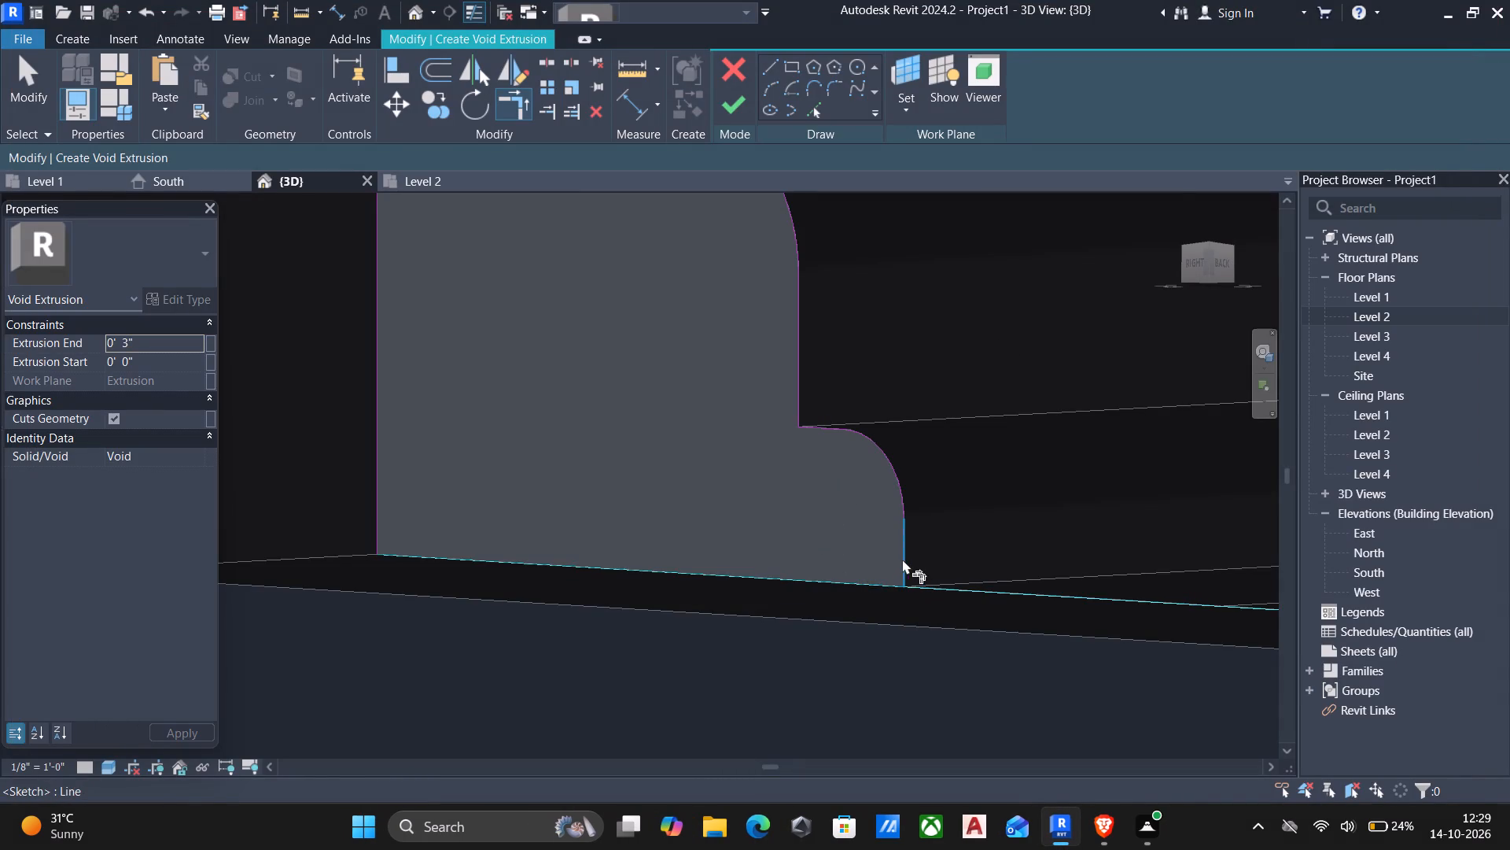
{"action": "left_click", "coordinate": [902, 559]}
{"action": "scroll", "coordinate": [761, 423], "scroll_direction": "down", "scroll_amount": 12}
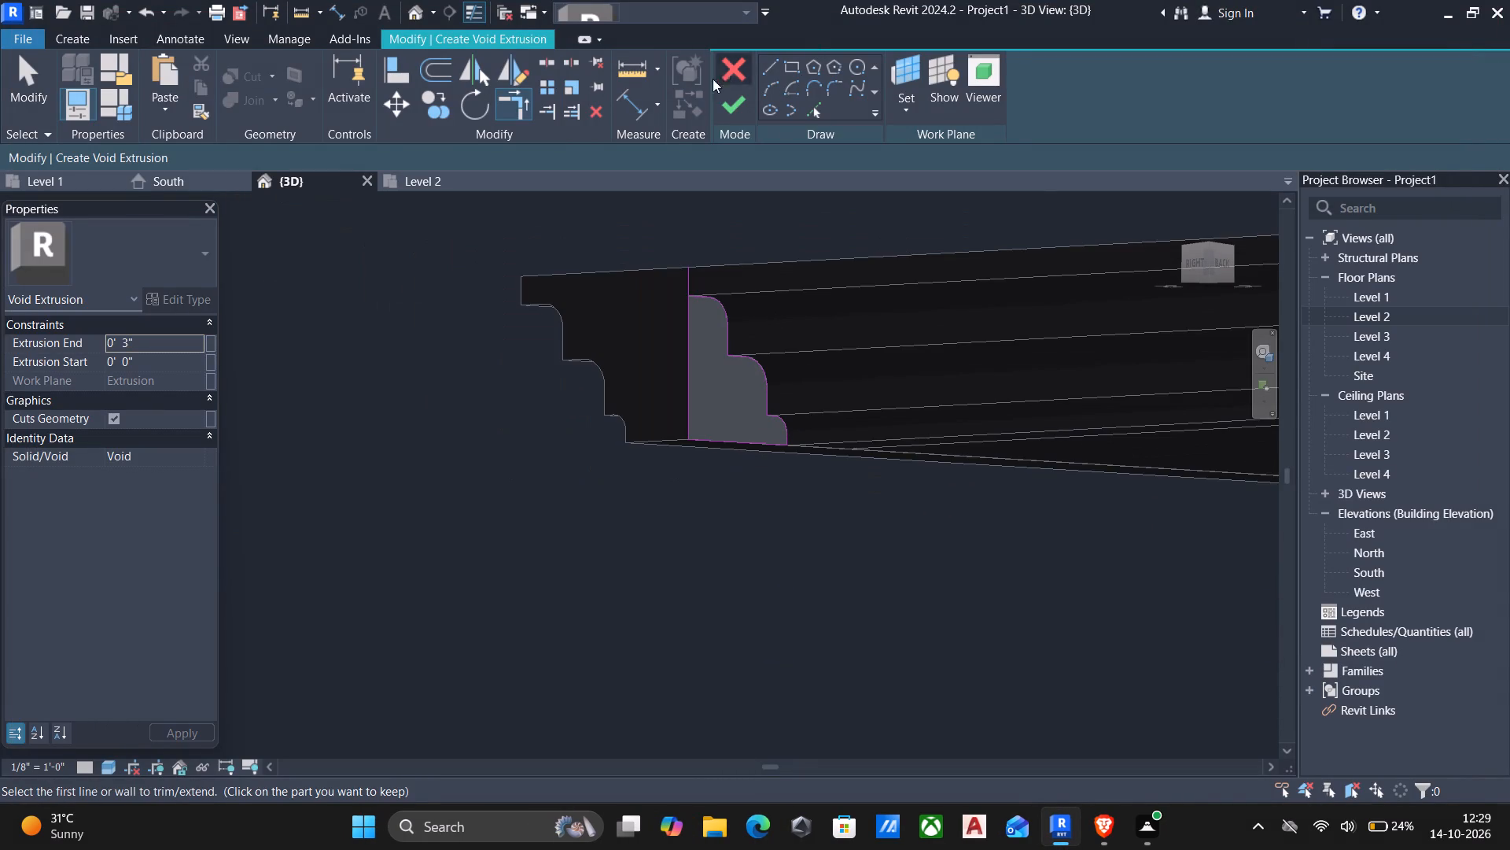
Trim the tall vertical line to the top ledge and delete the leftover vertical segment above the ledge.
{"action": "scroll", "coordinate": [699, 297], "scroll_direction": "up", "scroll_amount": 5}
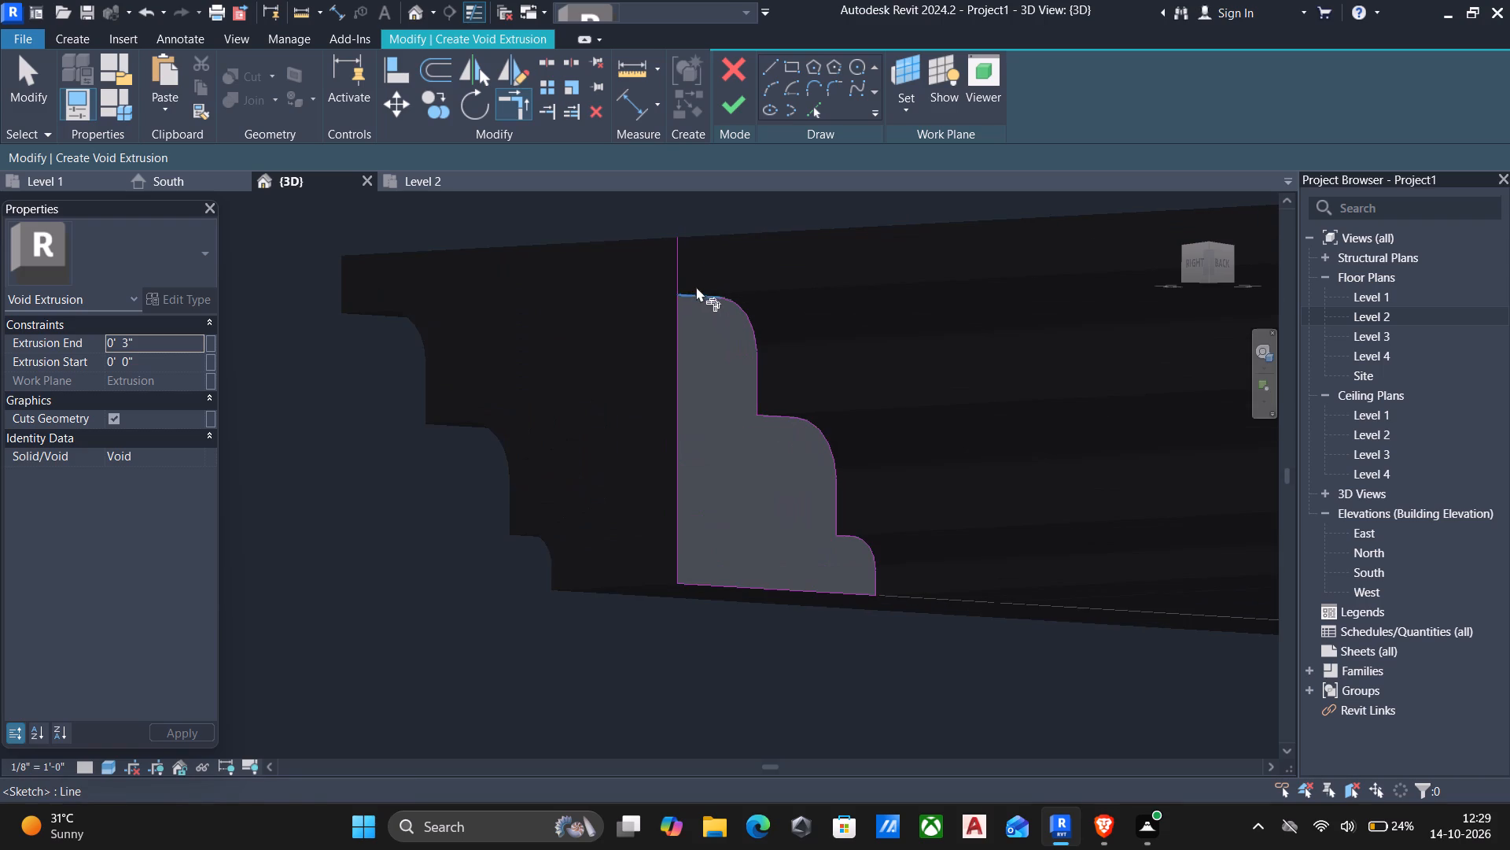
{"action": "left_click", "coordinate": [681, 307]}
{"action": "left_click", "coordinate": [711, 293]}
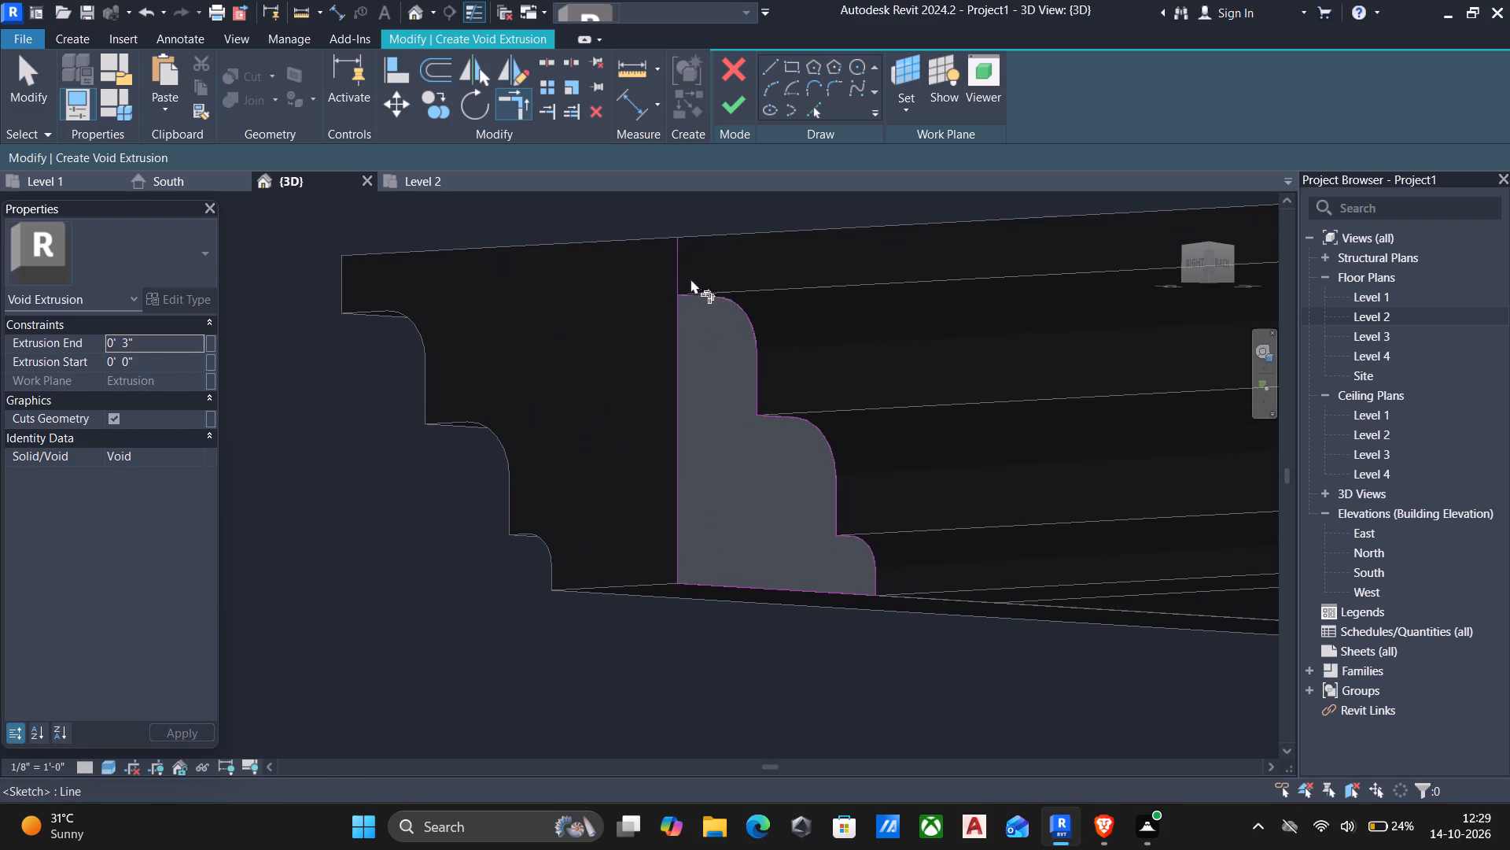
{"action": "key", "text": "Escape"}
{"action": "left_click", "coordinate": [677, 275]}
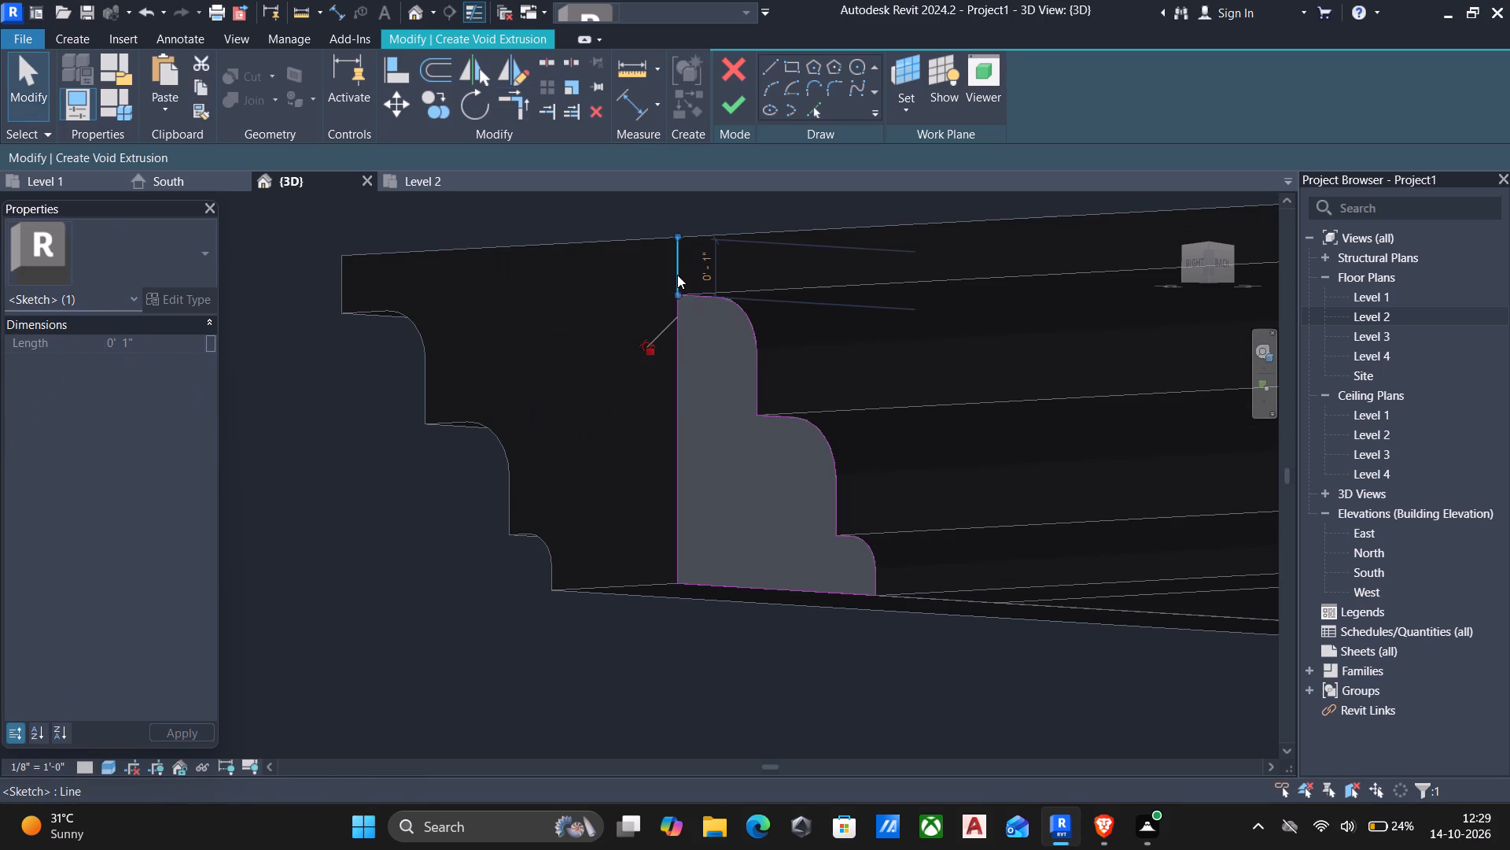
{"action": "key", "text": "Delete"}
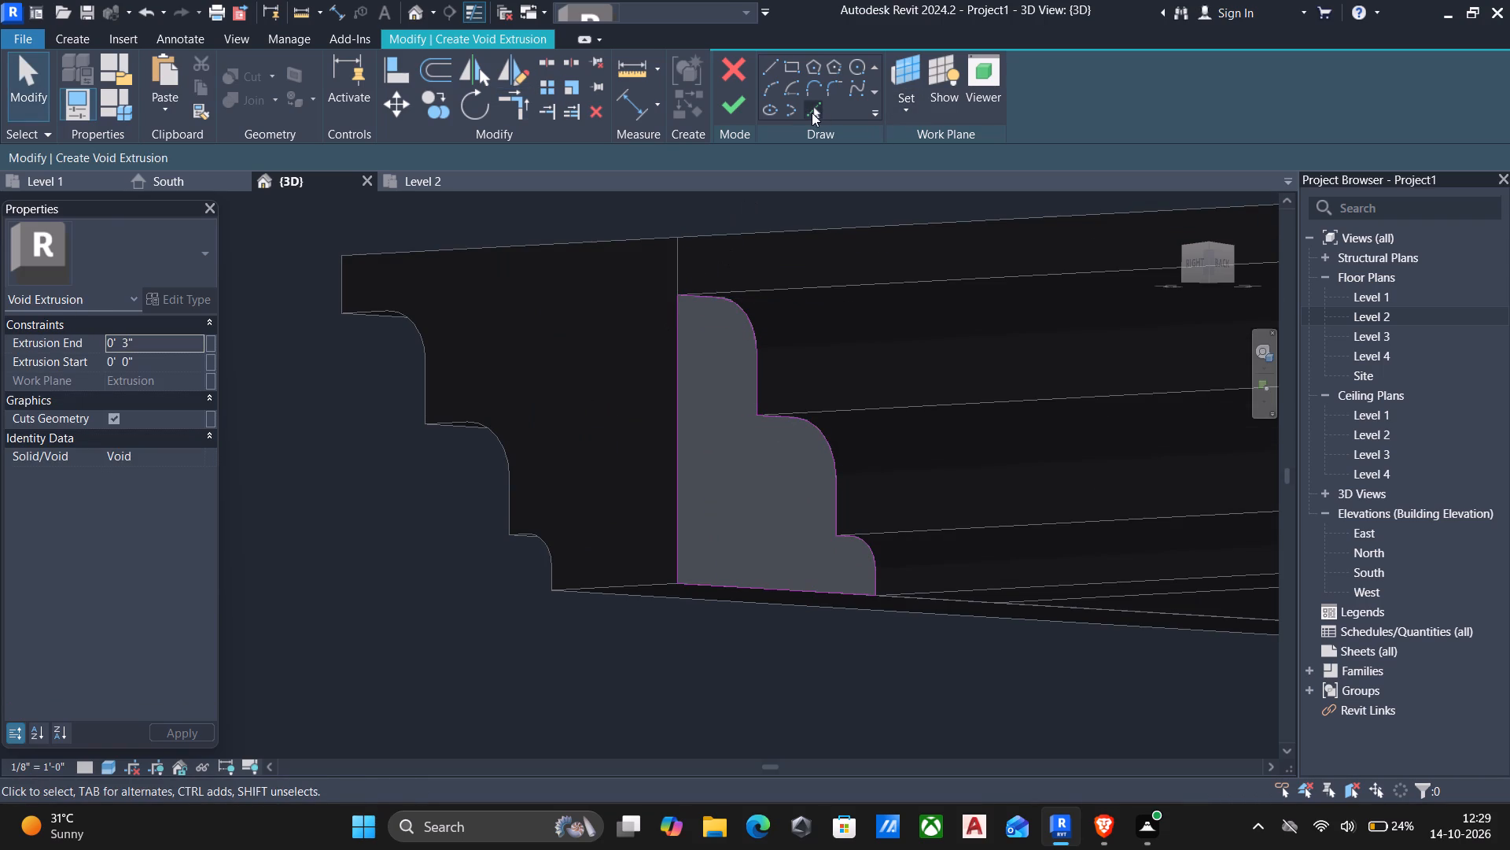
Finish the void sketch and stretch the void's straight vertical side outward past the front cornice's stepped overhang.
{"action": "left_click", "coordinate": [735, 108]}
{"action": "scroll", "coordinate": [646, 344], "scroll_direction": "down", "scroll_amount": 5}
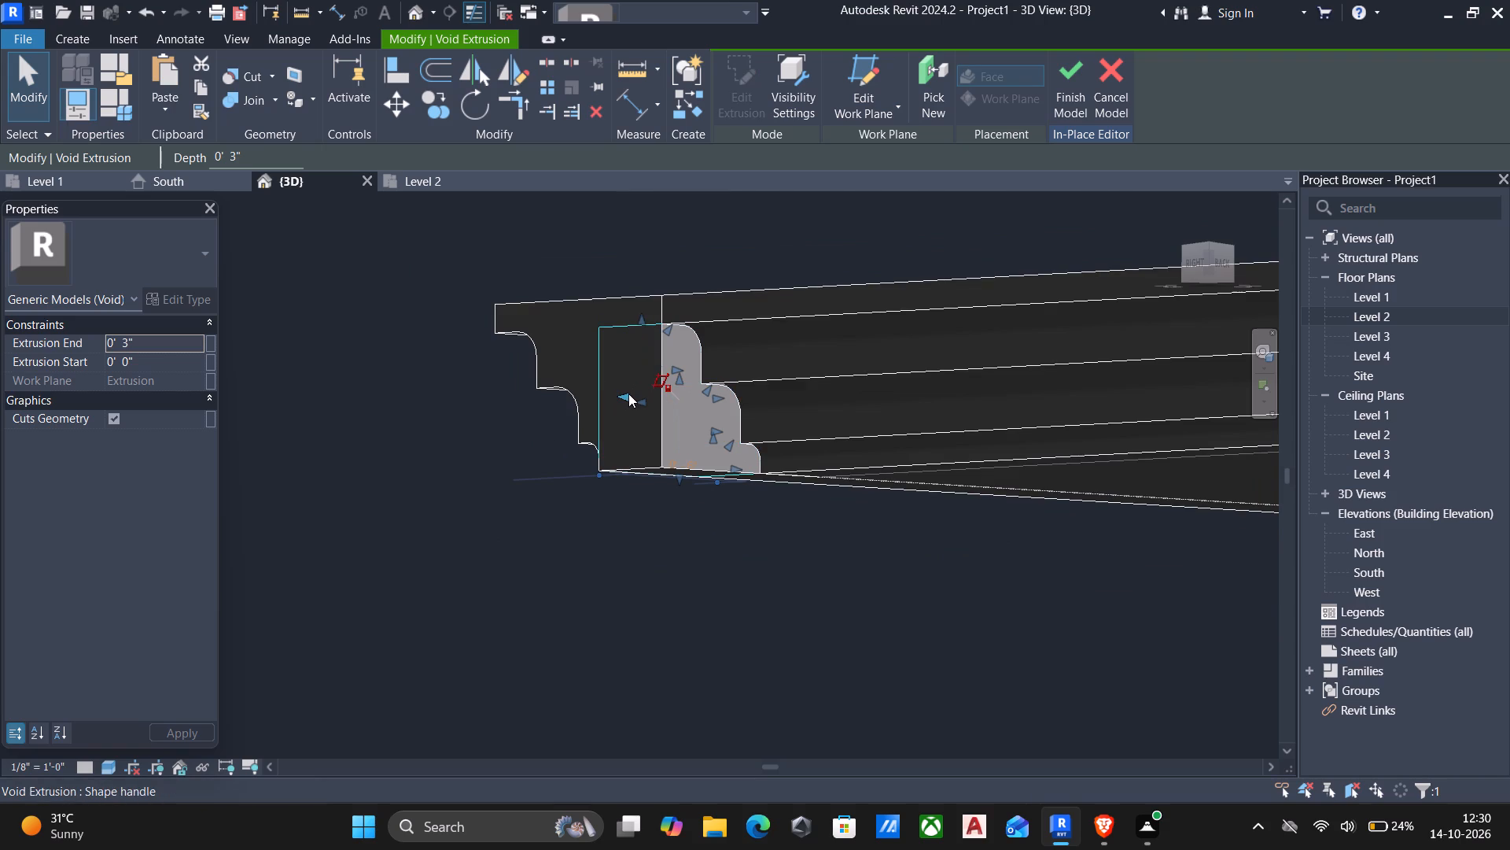
{"action": "left_click_drag", "start_coordinate": [628, 394], "coordinate": [508, 394]}
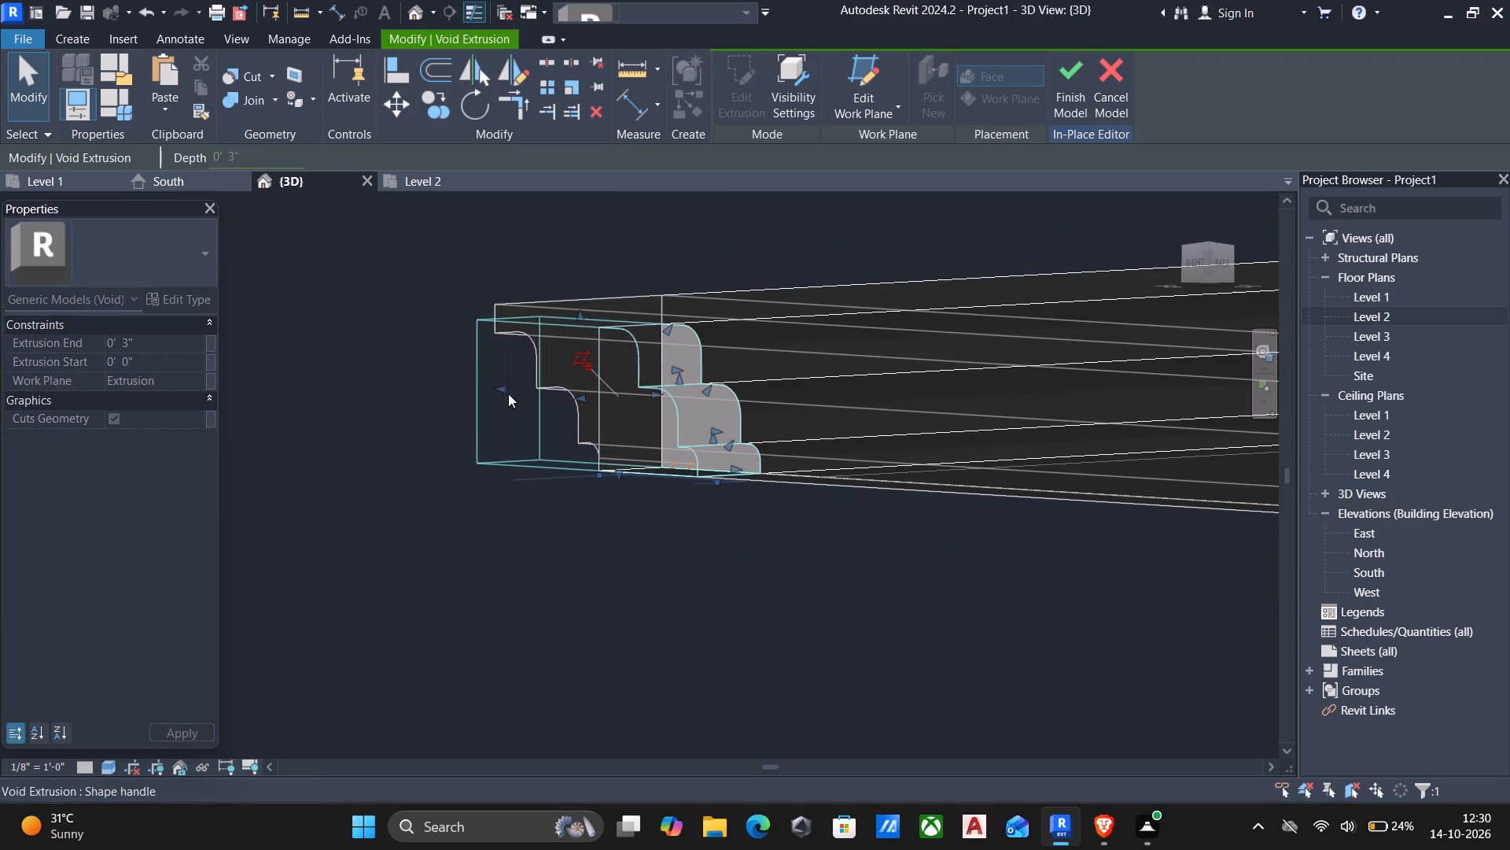
{"action": "key", "text": "Escape"}
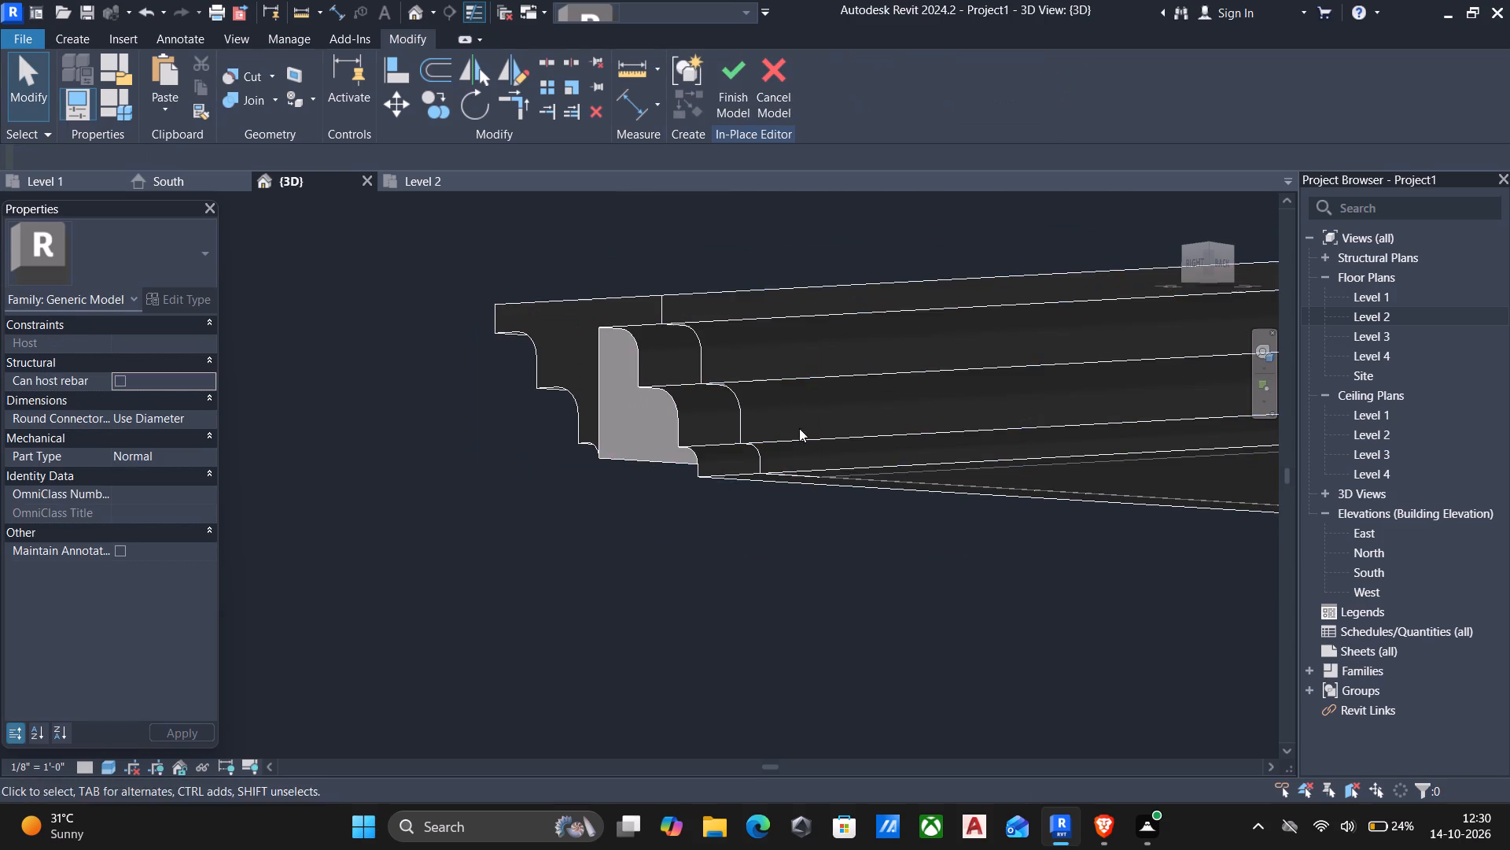
Stretch the void extrusion's end beyond the cornice corner to a depth of about 1' 0 37/256", and finish the in-place model.
{"action": "scroll", "coordinate": [766, 462], "scroll_direction": "down", "scroll_amount": 5}
{"action": "middle_click_drag", "start_coordinate": [752, 485], "coordinate": [756, 542], "text": "shift"}
{"action": "scroll", "coordinate": [610, 461], "scroll_direction": "down", "scroll_amount": 8}
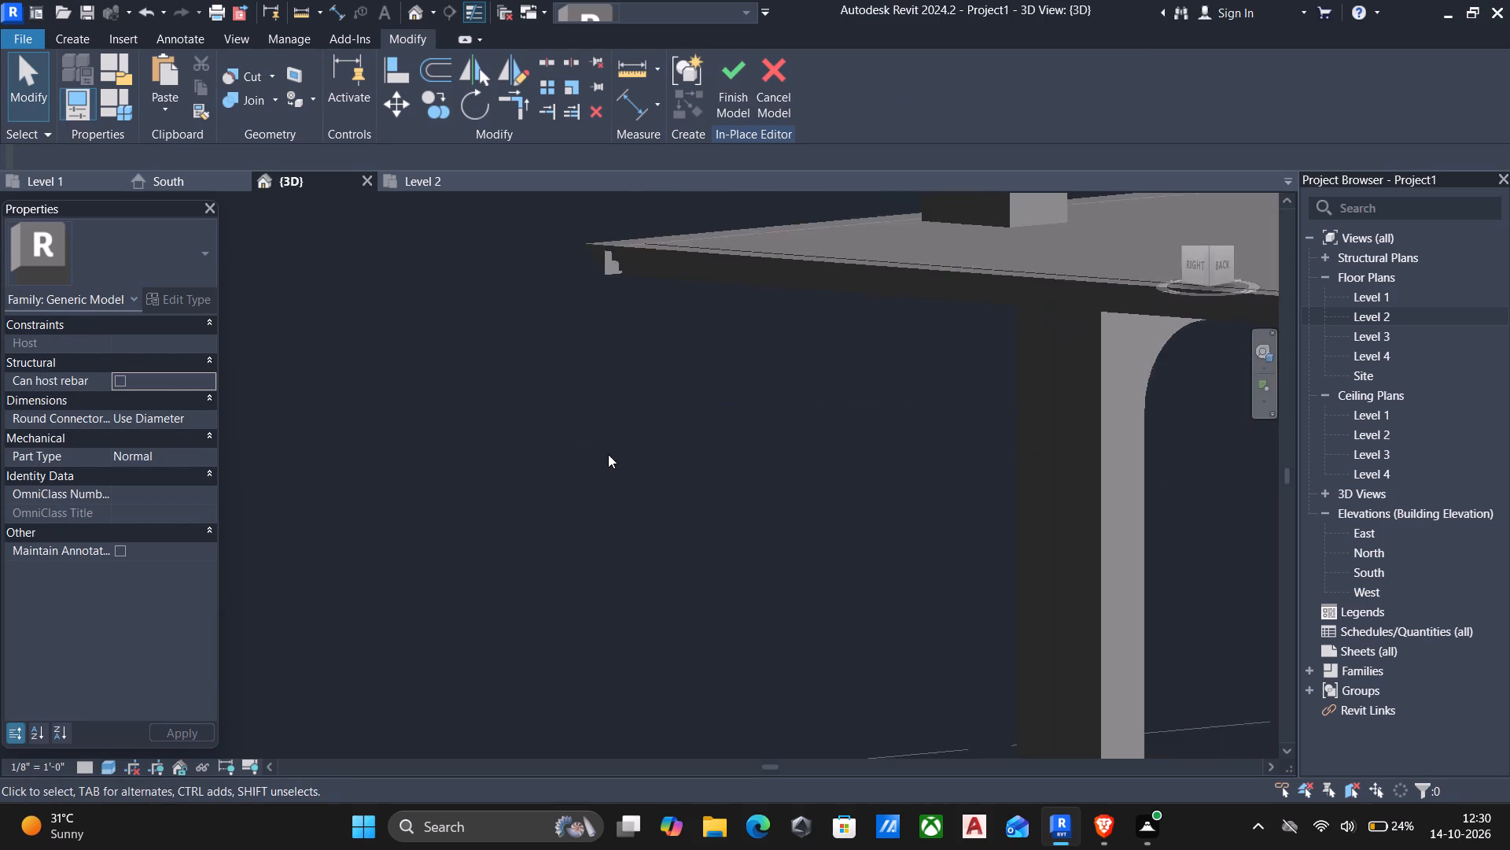
{"action": "scroll", "coordinate": [608, 454], "scroll_direction": "down", "scroll_amount": 5}
{"action": "scroll", "coordinate": [590, 378], "scroll_direction": "up", "scroll_amount": 19}
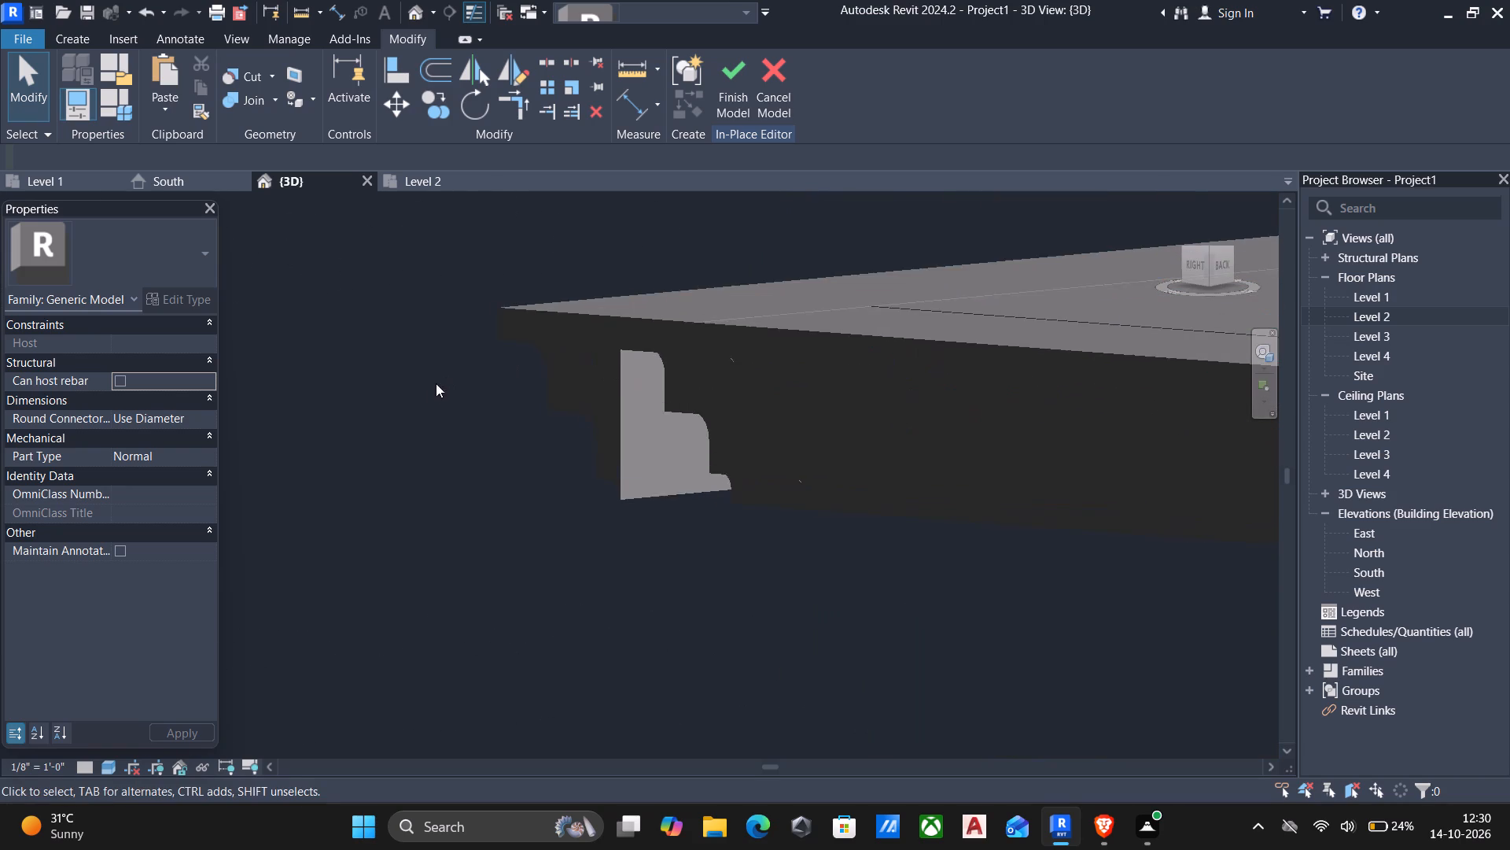
{"action": "scroll", "coordinate": [477, 423], "scroll_direction": "down", "scroll_amount": 4}
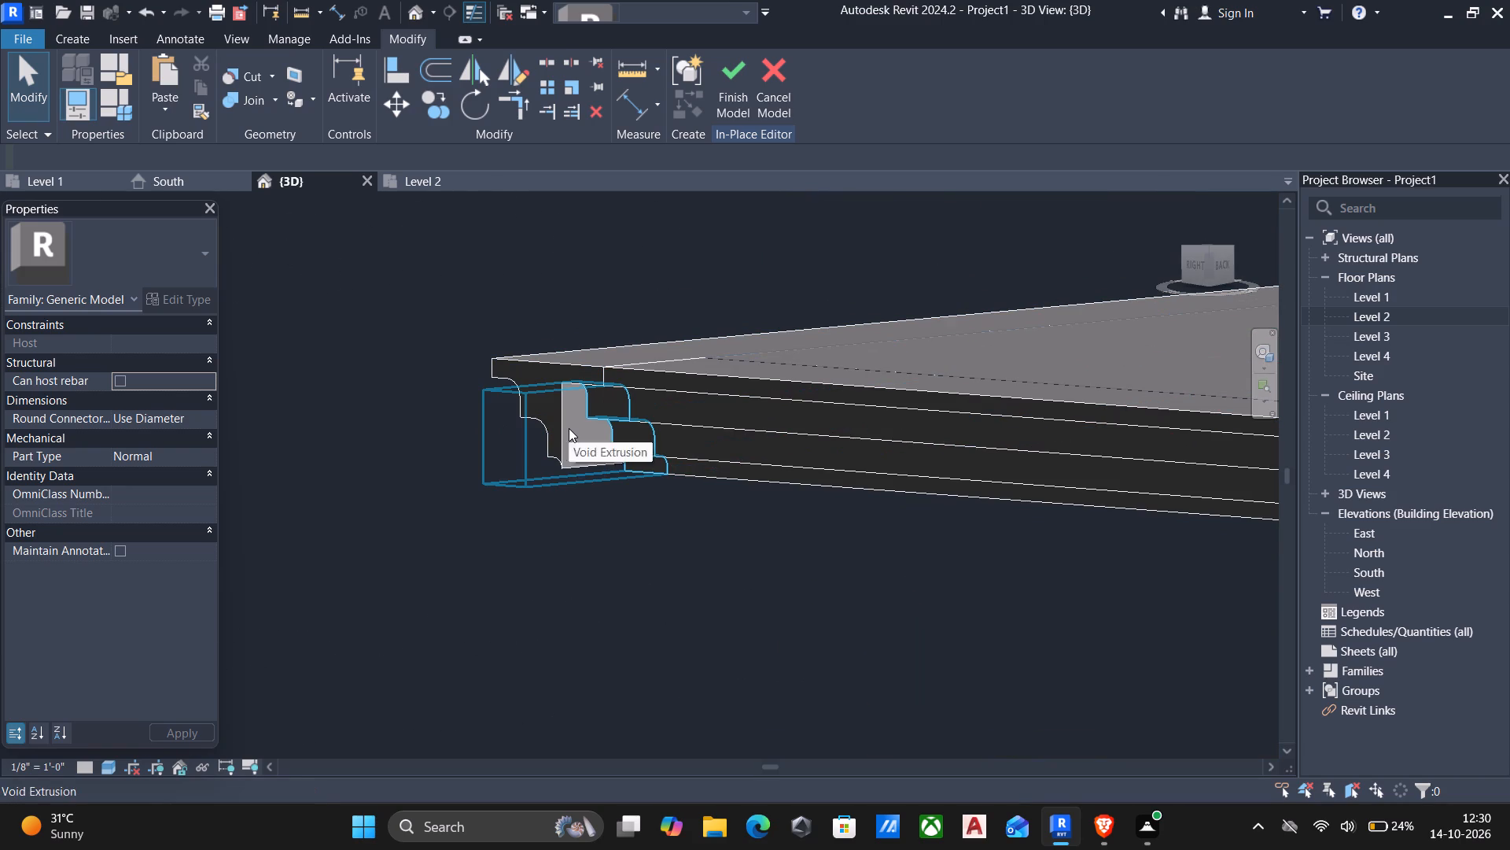
{"action": "left_click", "coordinate": [569, 428]}
{"action": "scroll", "coordinate": [544, 521], "scroll_direction": "down", "scroll_amount": 4}
{"action": "middle_click_drag", "start_coordinate": [554, 556], "coordinate": [667, 608], "text": "shift"}
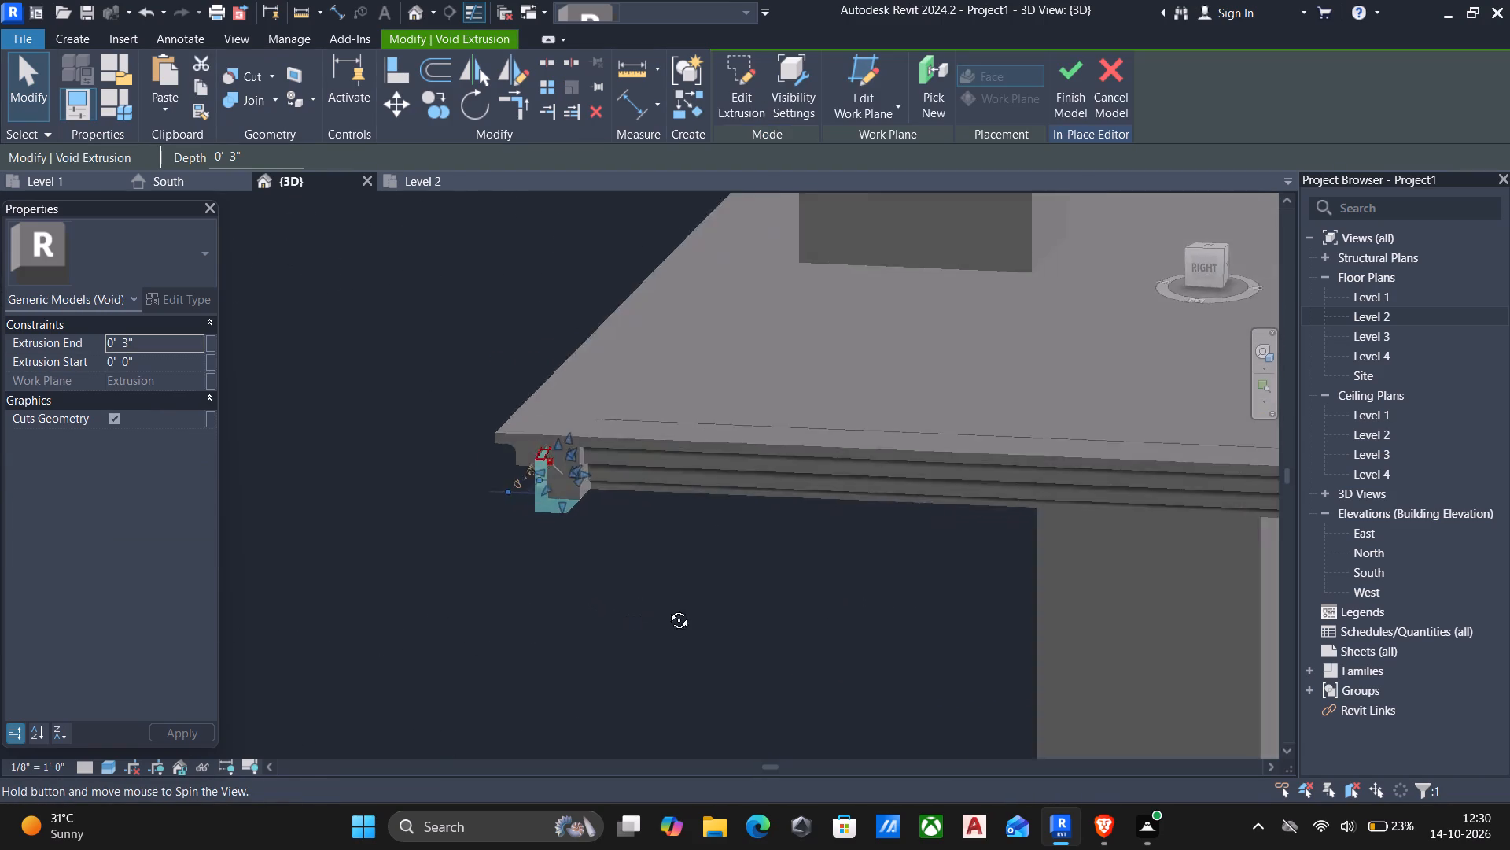
{"action": "middle_click_drag", "start_coordinate": [667, 608], "coordinate": [705, 609], "text": "shift"}
{"action": "scroll", "coordinate": [546, 451], "scroll_direction": "up", "scroll_amount": 4}
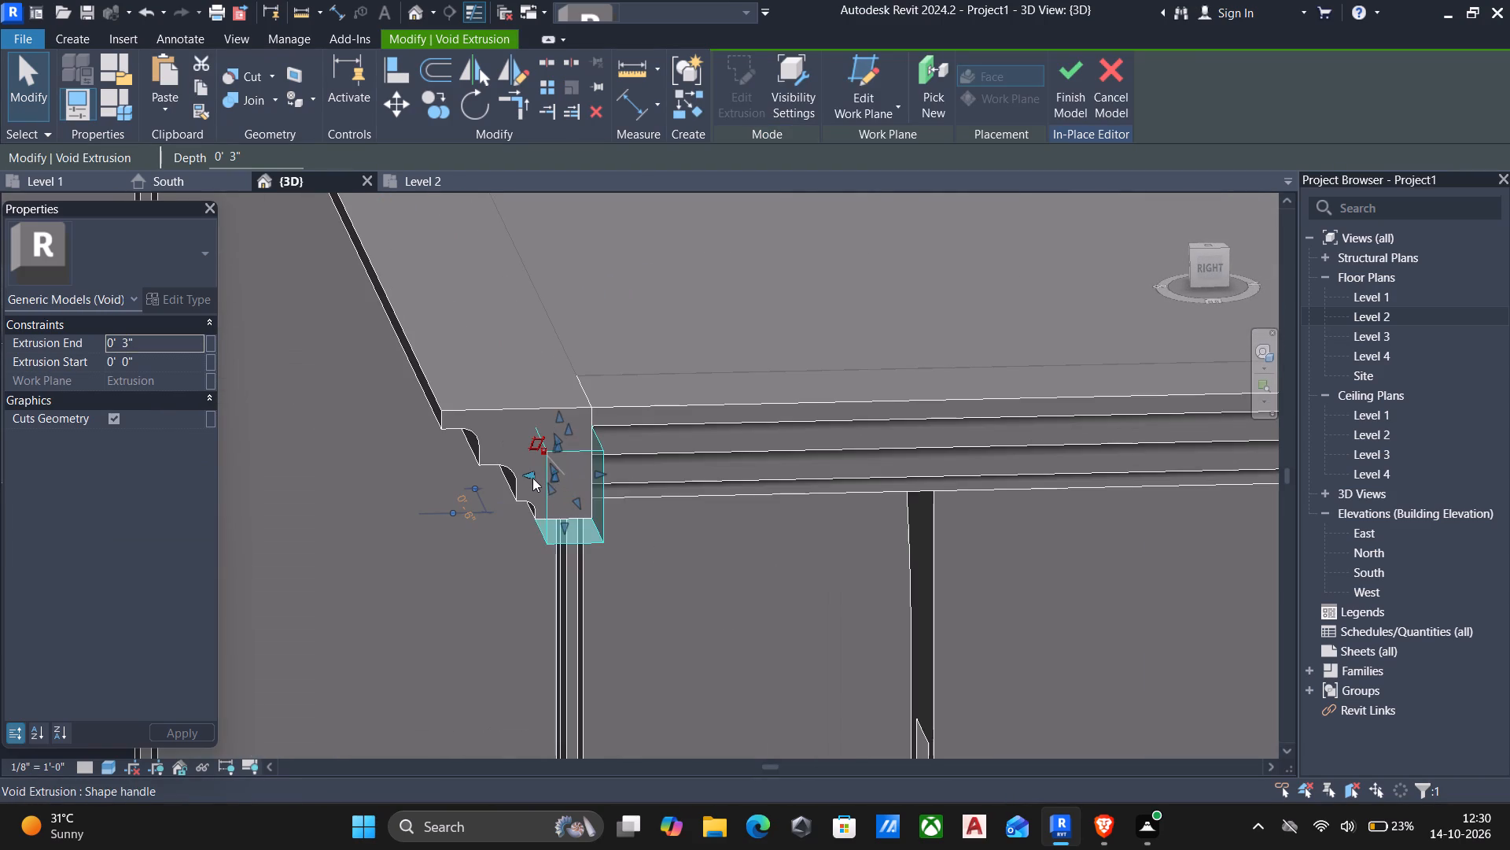
{"action": "left_click_drag", "start_coordinate": [526, 478], "coordinate": [365, 490]}
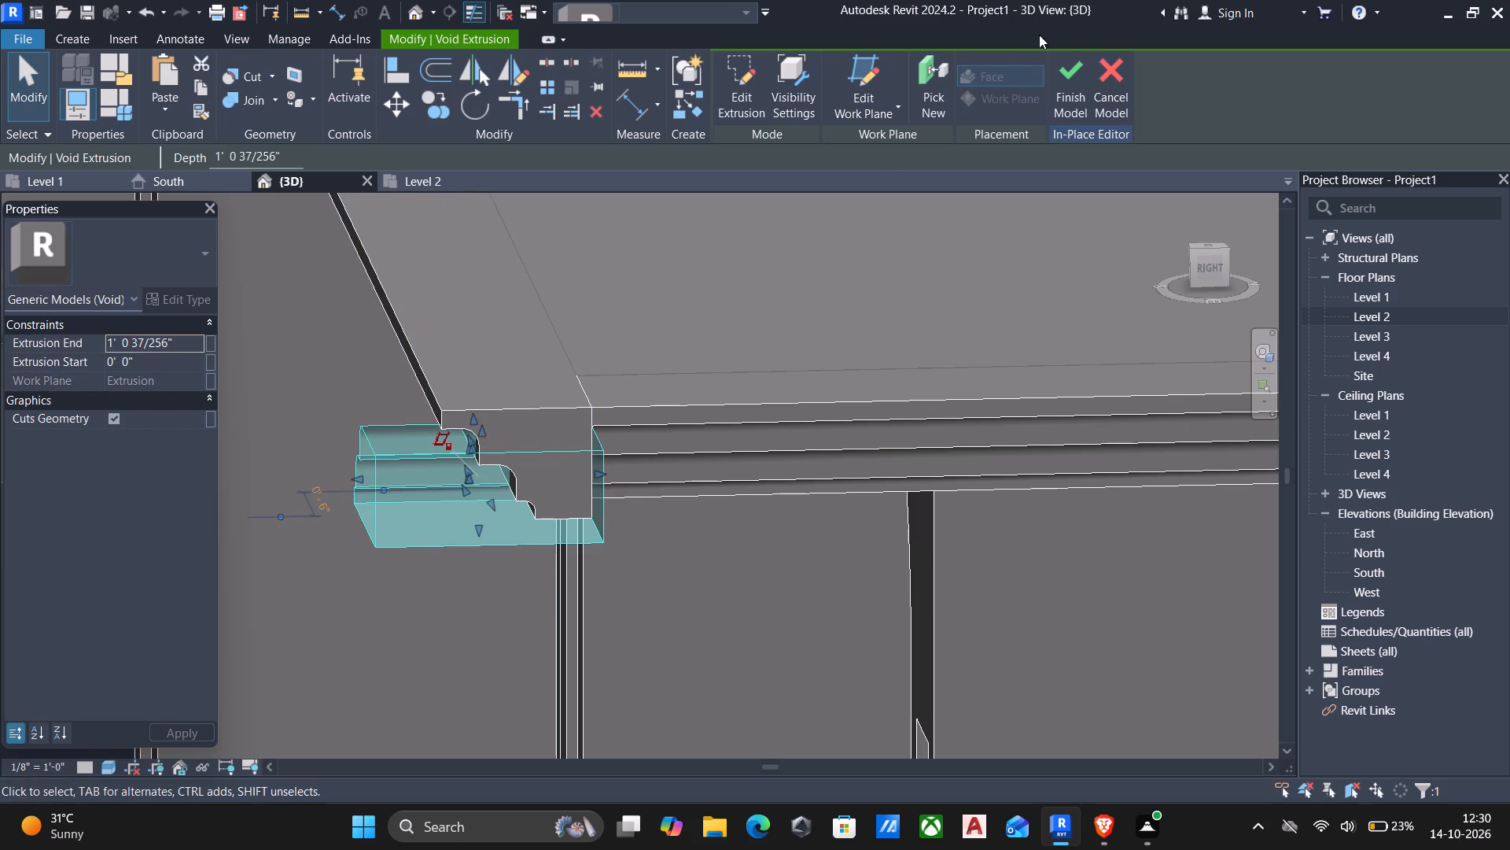
{"action": "left_click", "coordinate": [1060, 69]}
Examine the joint between the front and side cornices at the porch corner from the side, below and front.
{"action": "scroll", "coordinate": [613, 469], "scroll_direction": "down", "scroll_amount": 3}
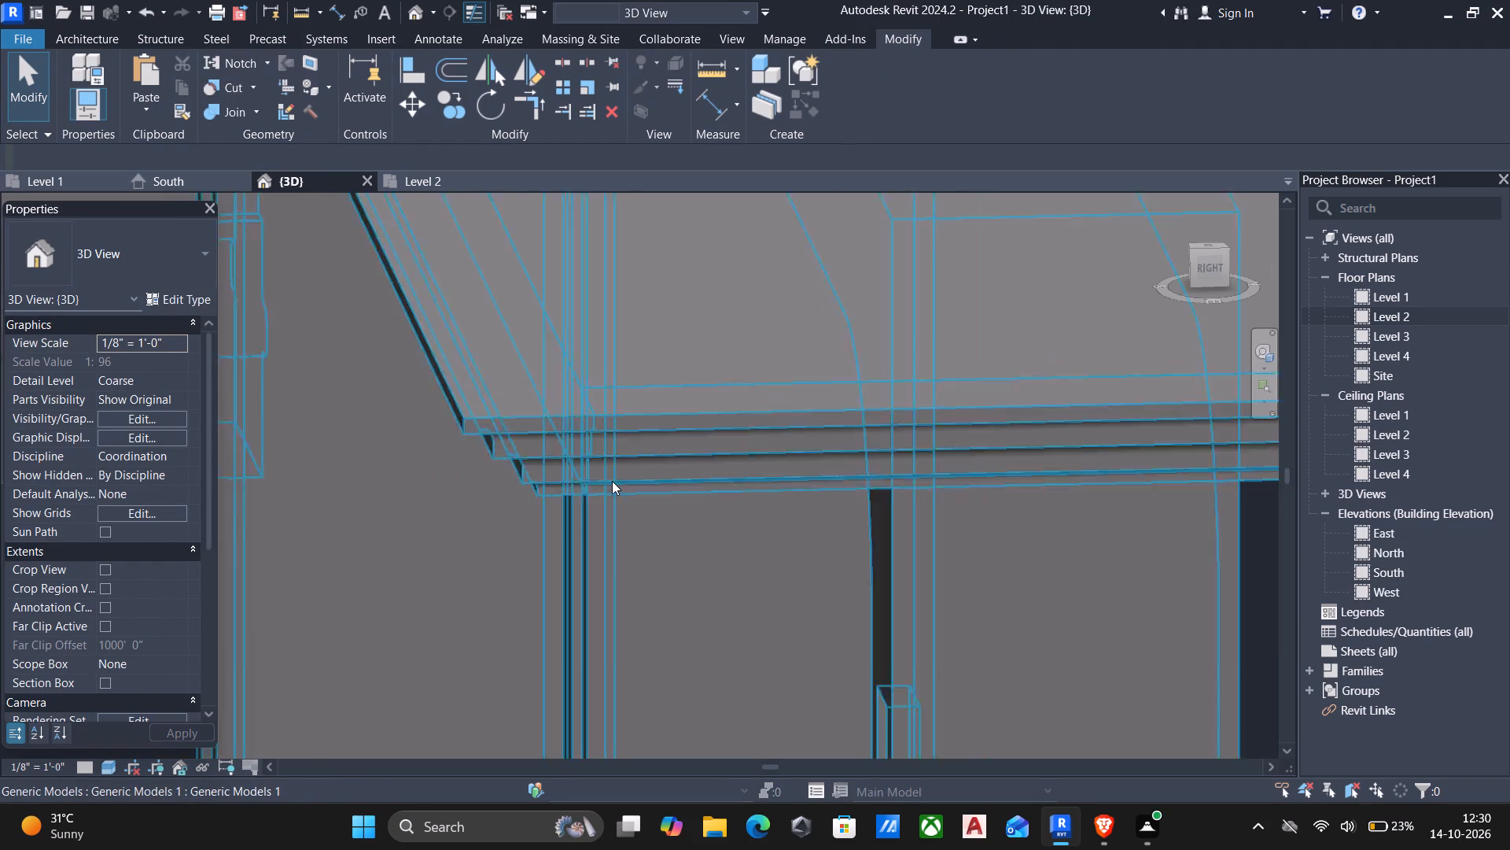
{"action": "middle_click_drag", "start_coordinate": [609, 481], "coordinate": [507, 439], "text": "shift"}
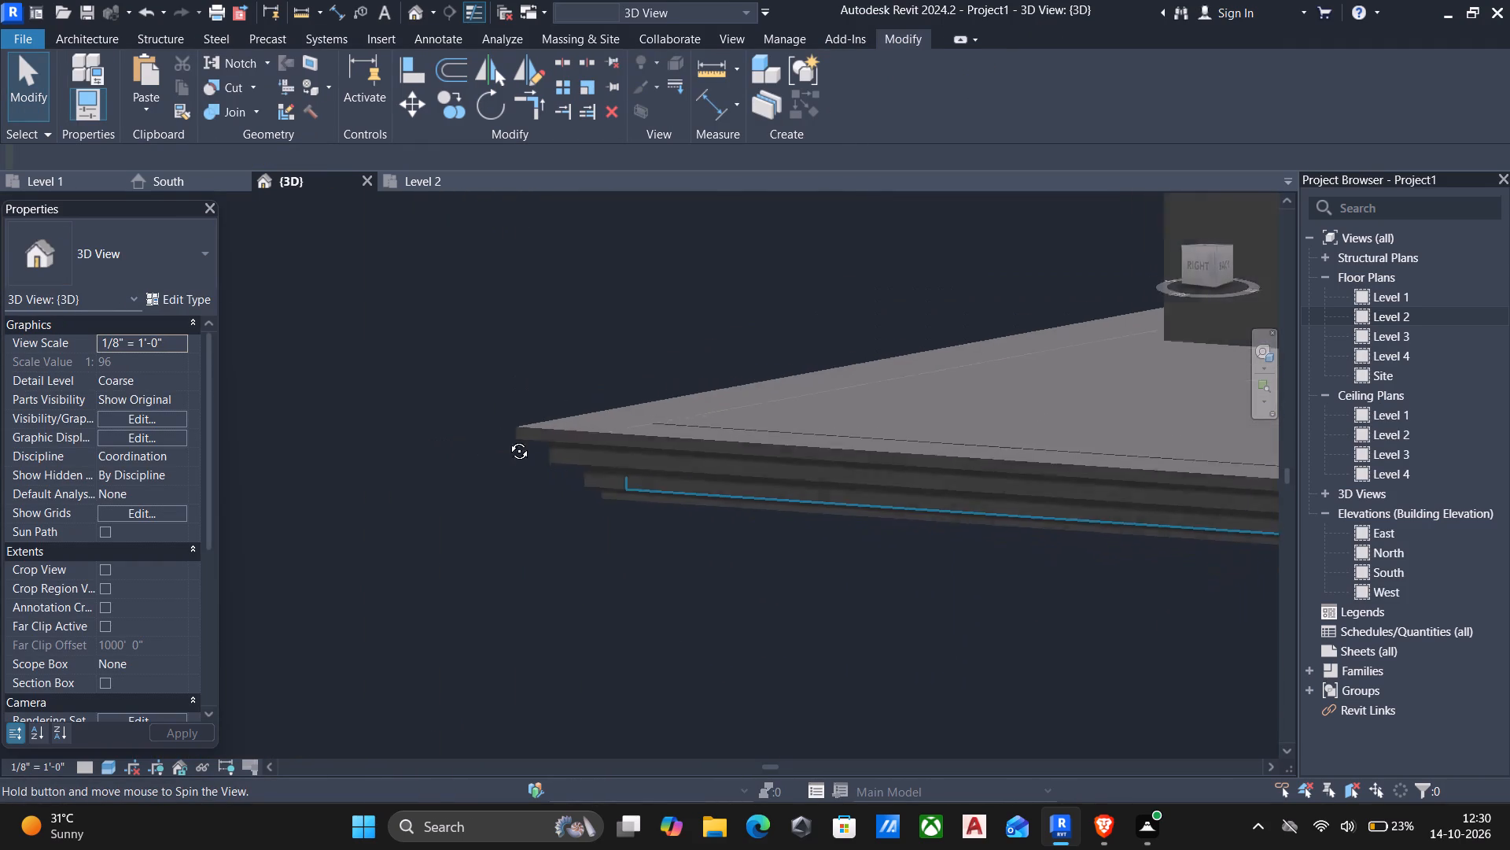
{"action": "middle_click_drag", "start_coordinate": [507, 439], "coordinate": [519, 366], "text": "shift"}
{"action": "scroll", "coordinate": [598, 447], "scroll_direction": "up", "scroll_amount": 1}
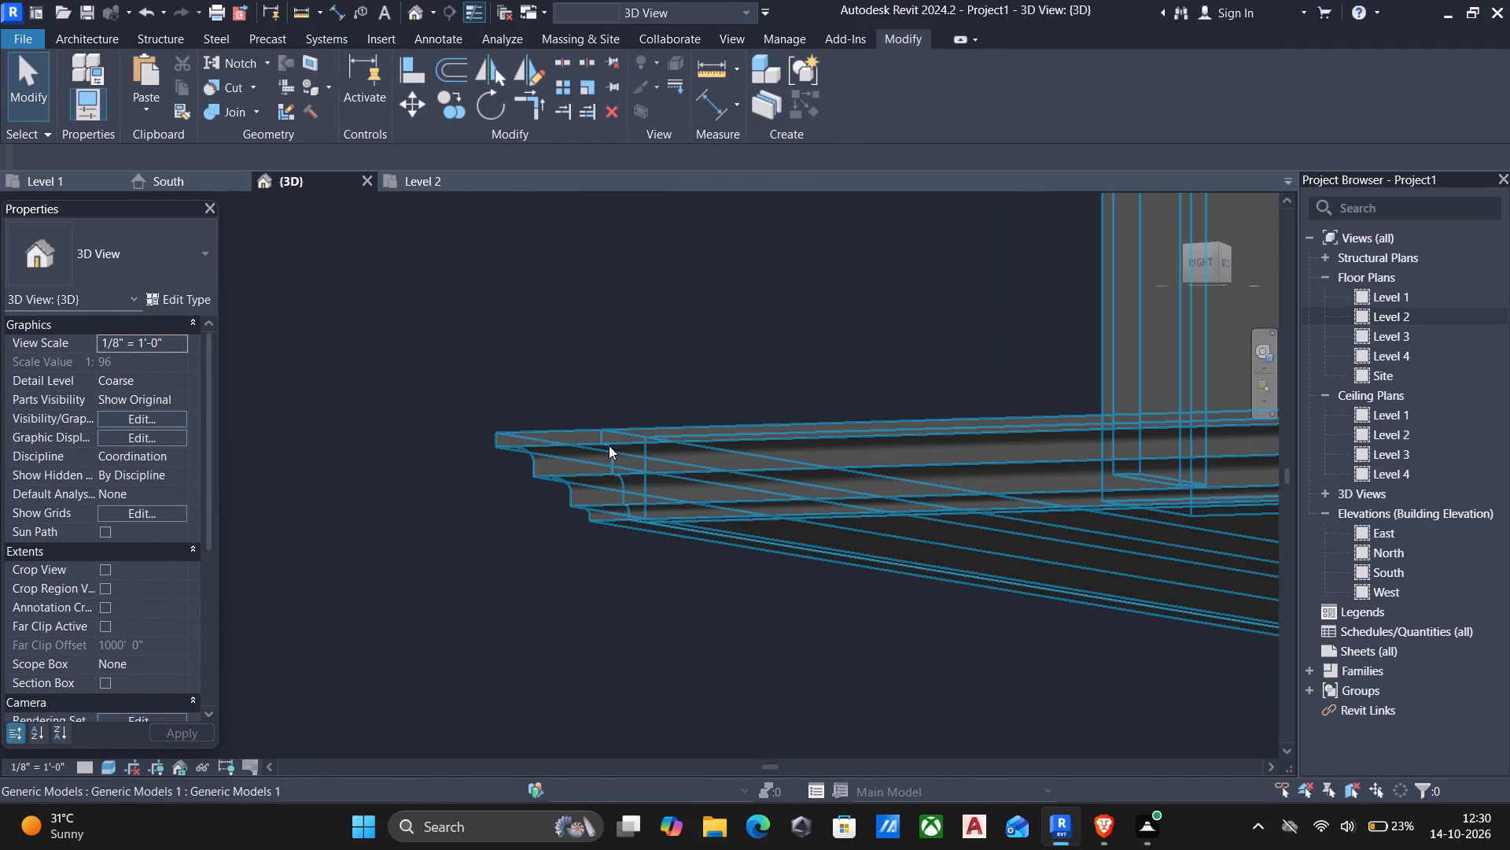
{"action": "scroll", "coordinate": [594, 464], "scroll_direction": "up", "scroll_amount": 12}
{"action": "scroll", "coordinate": [679, 327], "scroll_direction": "up", "scroll_amount": 6}
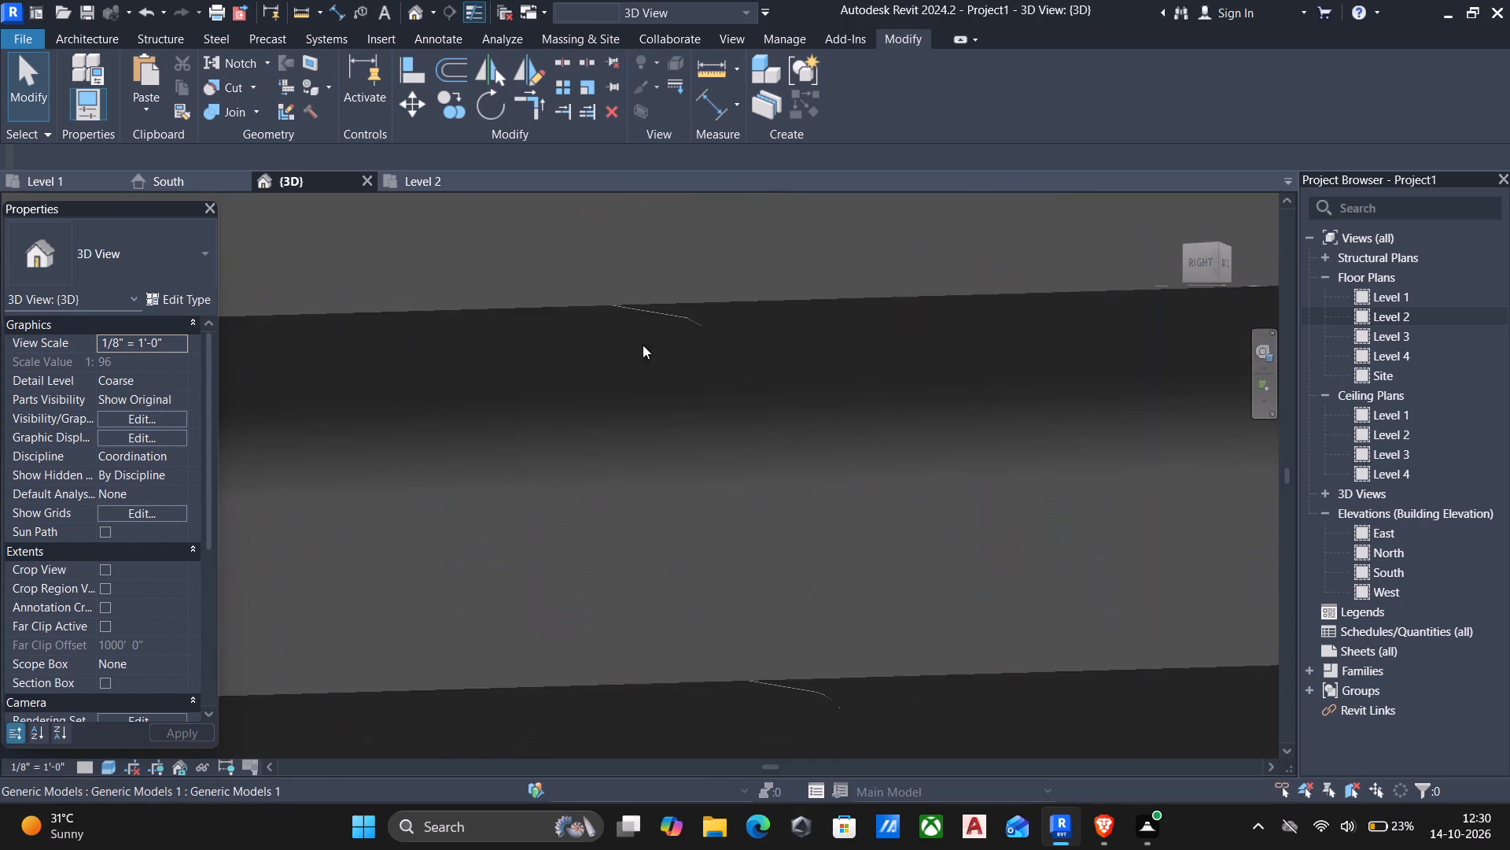
{"action": "scroll", "coordinate": [683, 320], "scroll_direction": "up", "scroll_amount": 6}
{"action": "scroll", "coordinate": [389, 297], "scroll_direction": "down", "scroll_amount": 7}
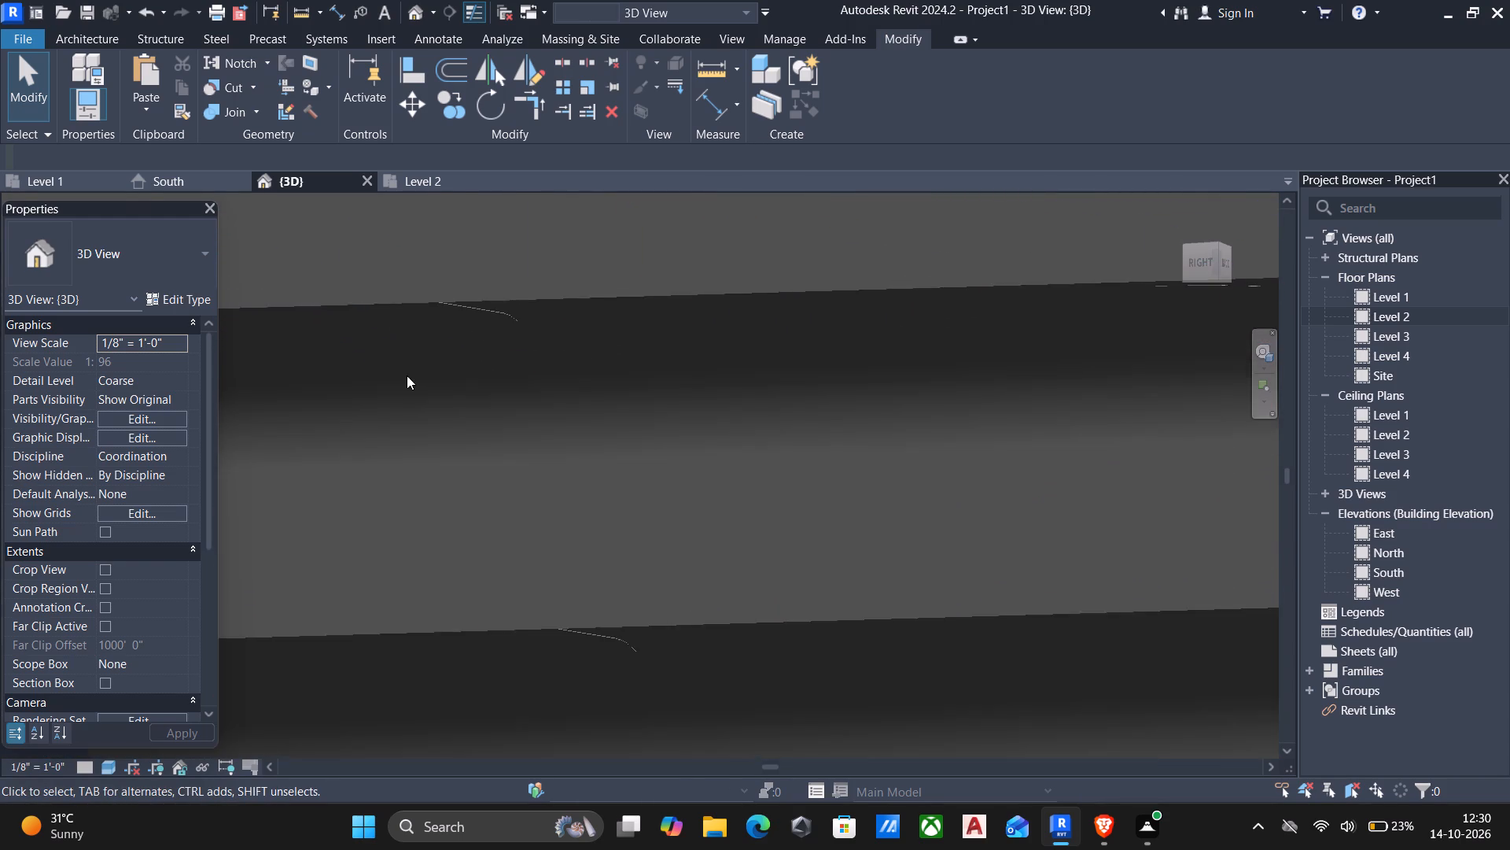
{"action": "scroll", "coordinate": [407, 380], "scroll_direction": "down", "scroll_amount": 8}
{"action": "scroll", "coordinate": [447, 493], "scroll_direction": "down", "scroll_amount": 9}
{"action": "middle_click_drag", "start_coordinate": [491, 521], "coordinate": [434, 534], "text": "shift"}
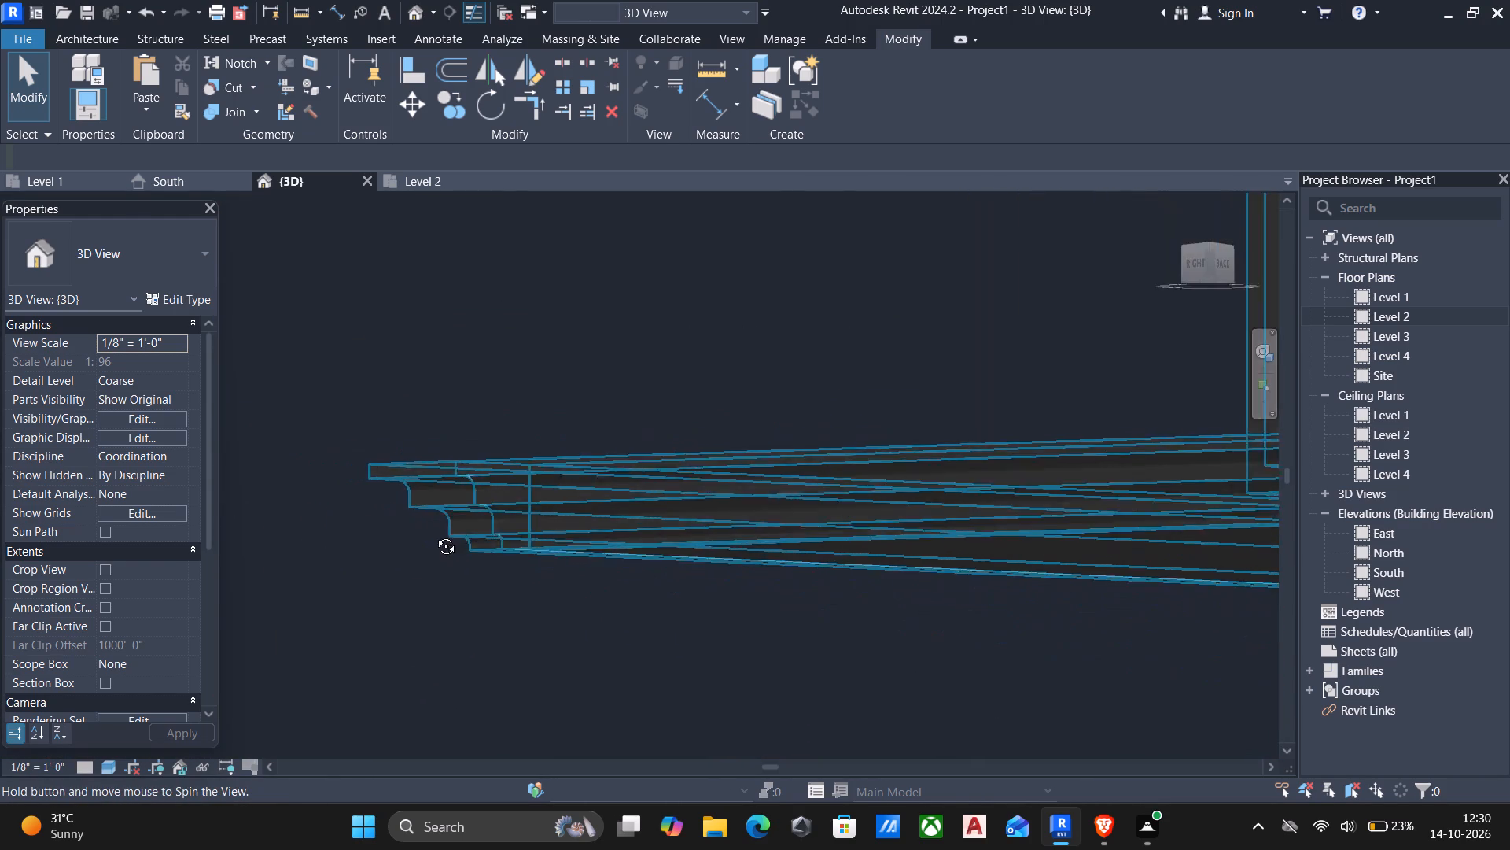
{"action": "middle_click_drag", "start_coordinate": [434, 534], "coordinate": [796, 436], "text": "shift"}
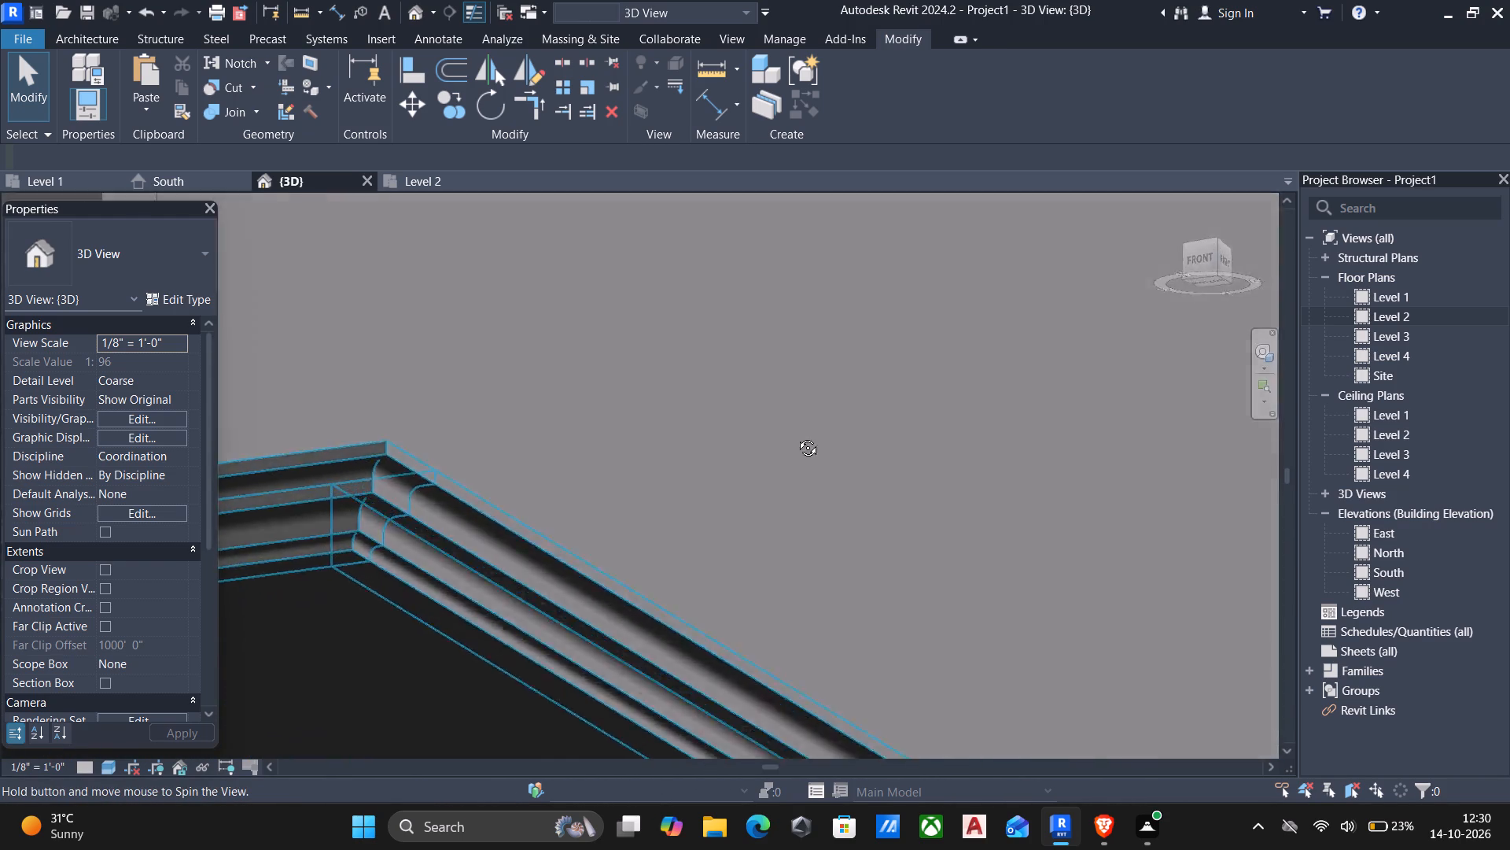
{"action": "middle_click_drag", "start_coordinate": [796, 436], "coordinate": [723, 451], "text": "shift"}
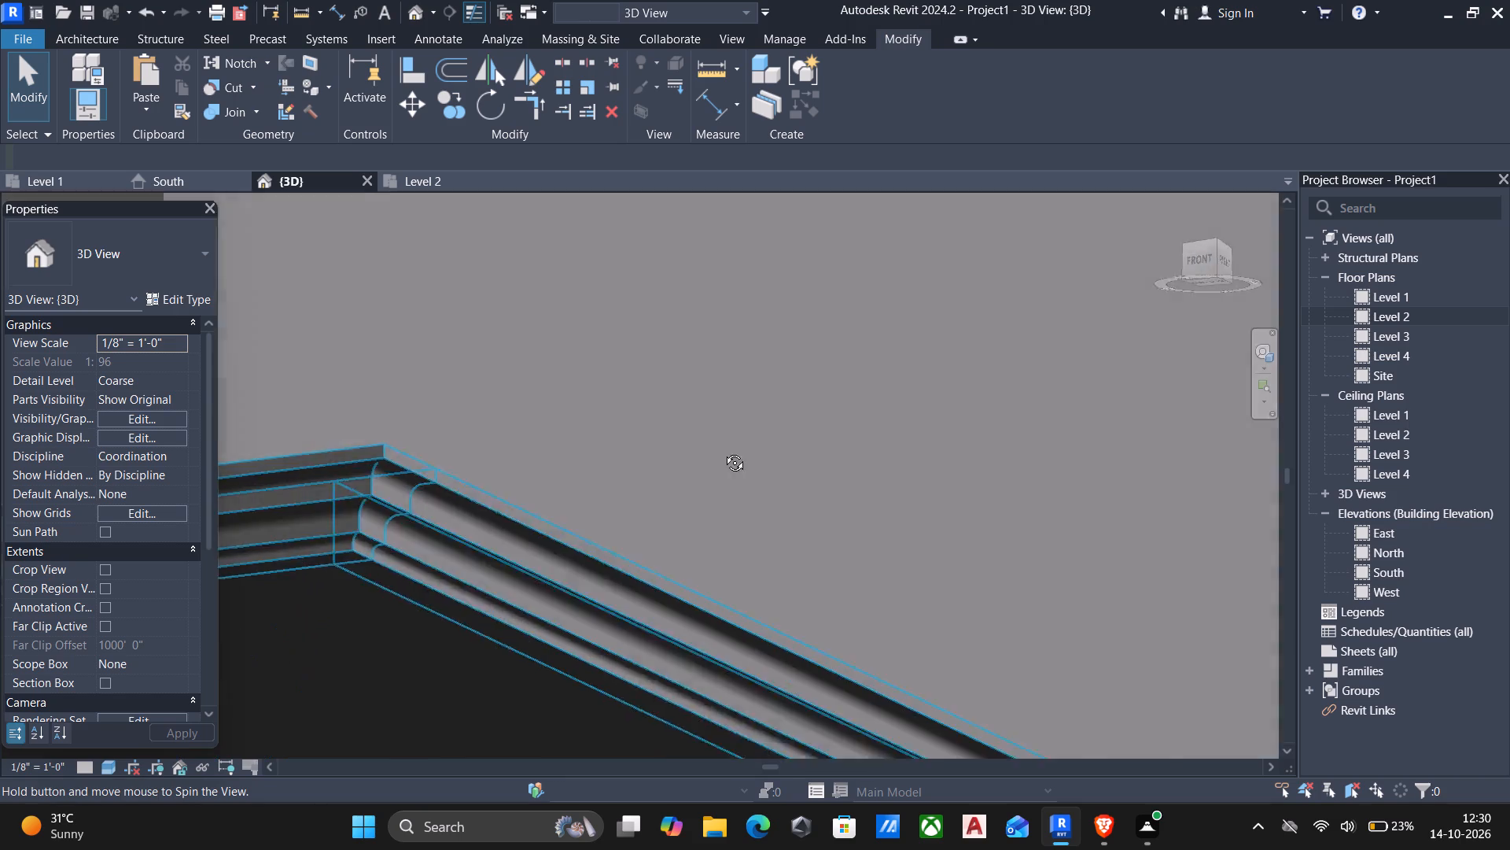
{"action": "middle_click_drag", "start_coordinate": [723, 451], "coordinate": [698, 453], "text": "shift"}
{"action": "scroll", "coordinate": [691, 464], "scroll_direction": "down", "scroll_amount": 6}
{"action": "middle_click_drag", "start_coordinate": [690, 465], "coordinate": [783, 368]}
{"action": "middle_click_drag", "start_coordinate": [689, 410], "coordinate": [690, 479], "text": "shift"}
{"action": "middle_click_drag", "start_coordinate": [448, 238], "coordinate": [611, 327], "text": "shift"}
{"action": "scroll", "coordinate": [558, 317], "scroll_direction": "up", "scroll_amount": 6}
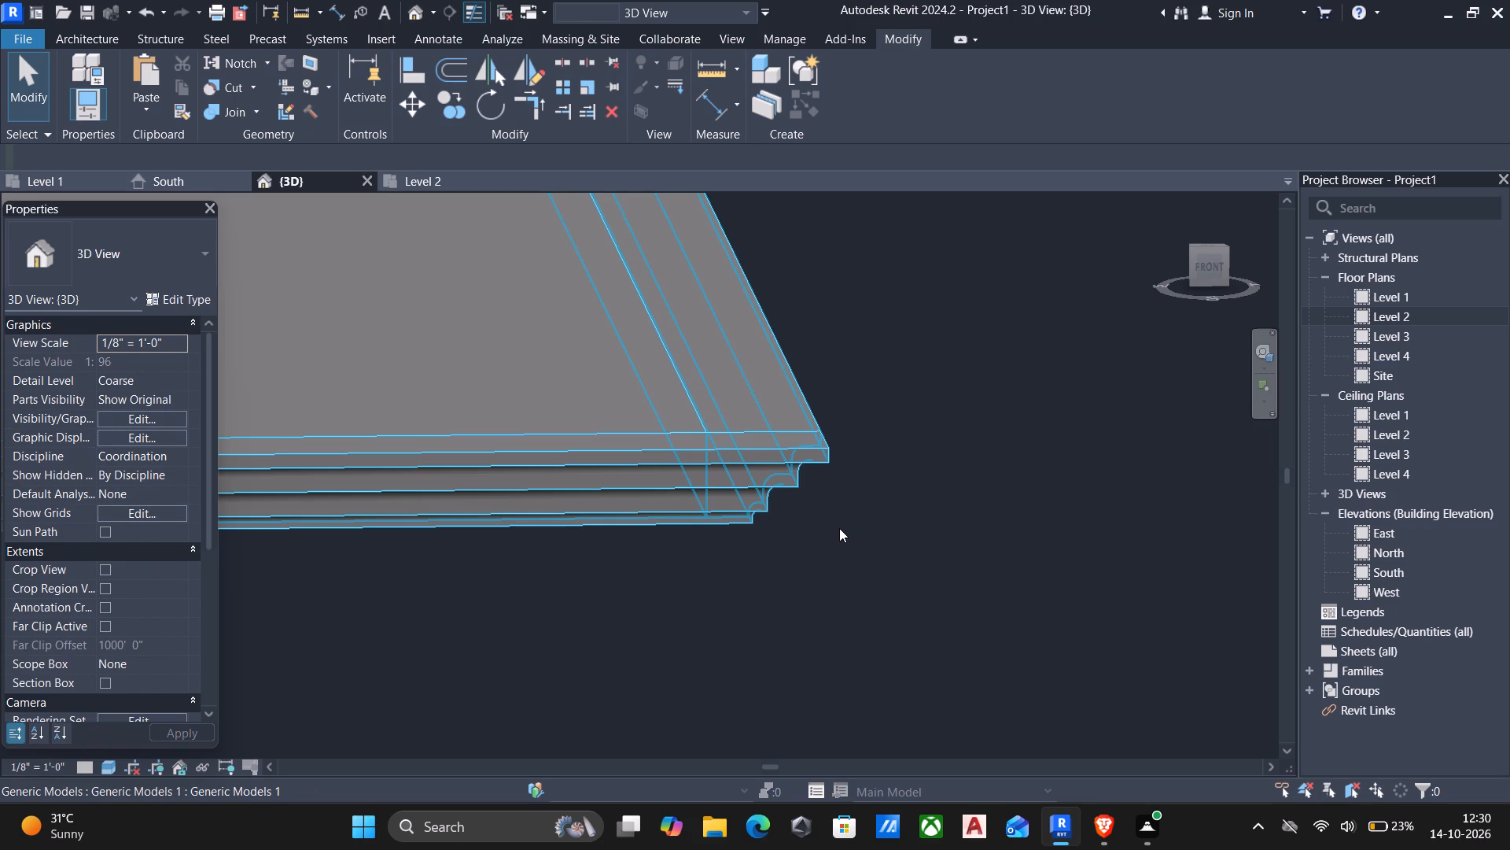
Examine the whole front of the house and the front cornice's opposite end, where no side cornice meets it.
{"action": "scroll", "coordinate": [780, 549], "scroll_direction": "down", "scroll_amount": 20}
{"action": "scroll", "coordinate": [686, 545], "scroll_direction": "down", "scroll_amount": 5}
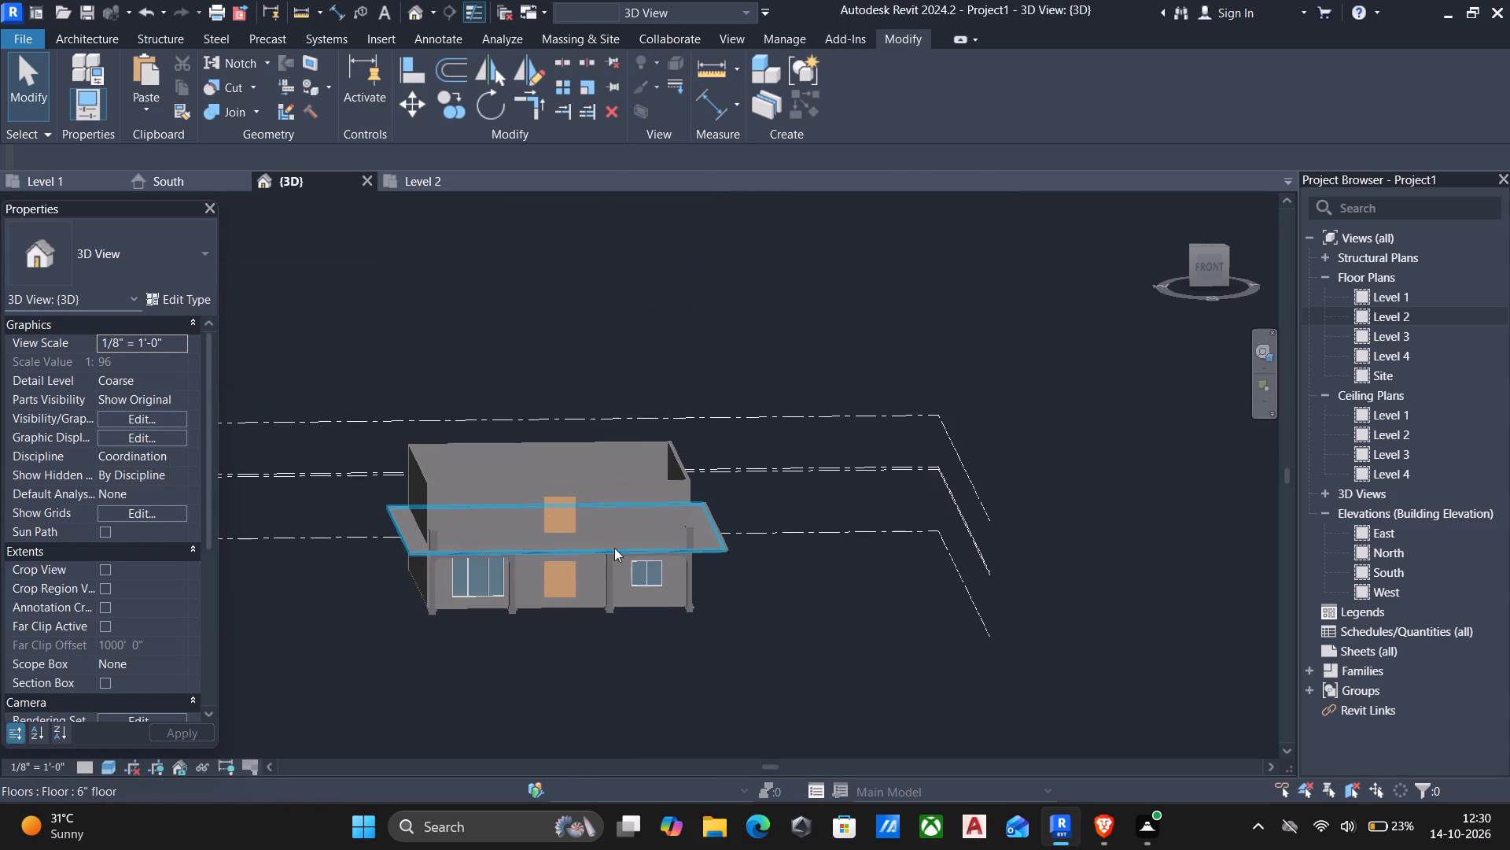
{"action": "scroll", "coordinate": [348, 564], "scroll_direction": "up", "scroll_amount": 6}
{"action": "scroll", "coordinate": [460, 523], "scroll_direction": "up", "scroll_amount": 6}
{"action": "scroll", "coordinate": [459, 525], "scroll_direction": "down", "scroll_amount": 7}
{"action": "middle_click_drag", "start_coordinate": [507, 528], "coordinate": [654, 522]}
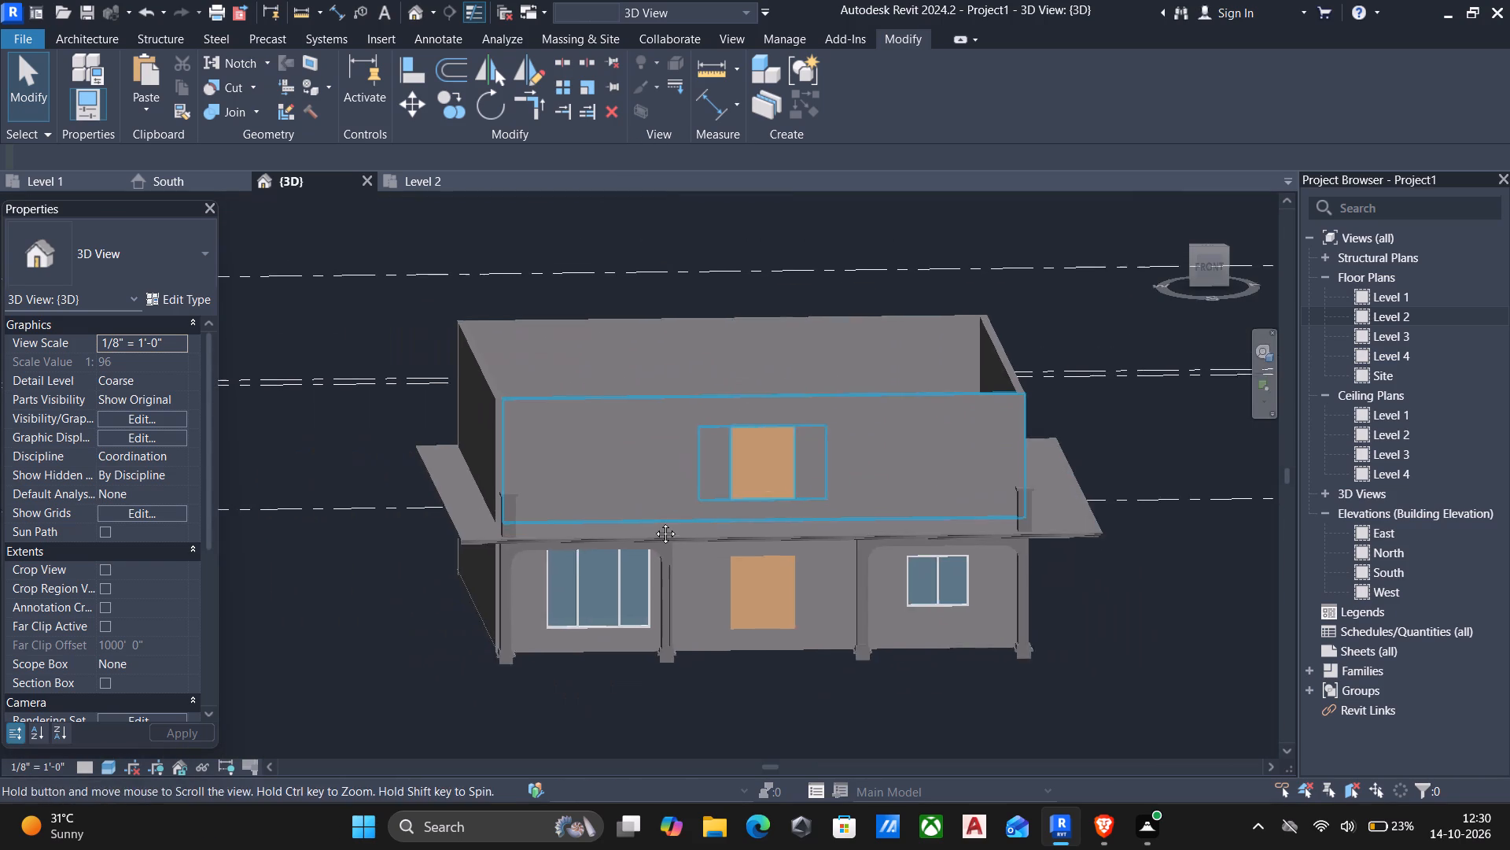
{"action": "middle_click_drag", "start_coordinate": [654, 522], "coordinate": [658, 523]}
{"action": "scroll", "coordinate": [595, 539], "scroll_direction": "up", "scroll_amount": 6}
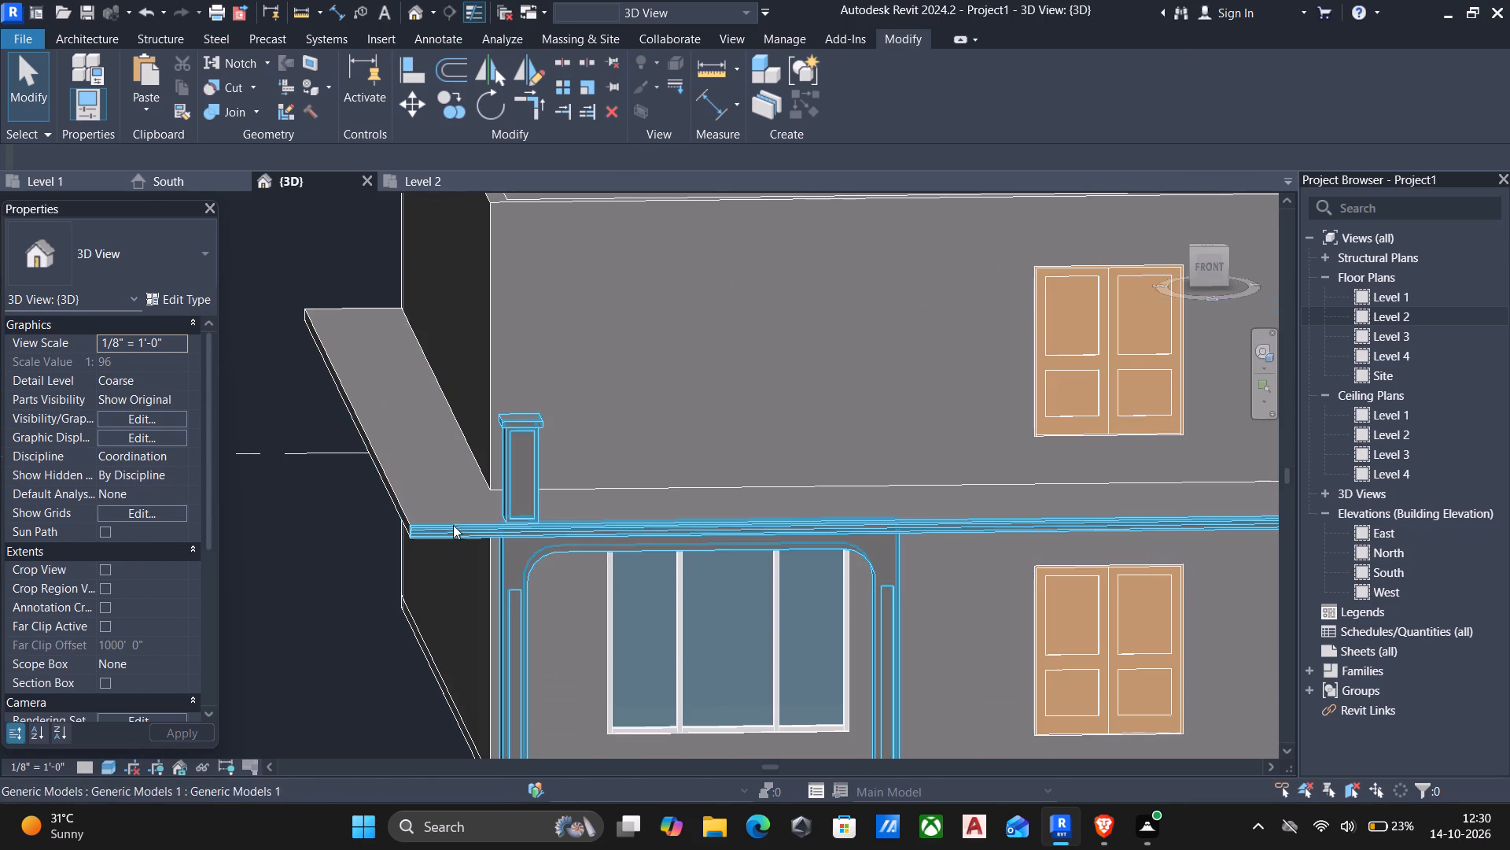
{"action": "scroll", "coordinate": [499, 527], "scroll_direction": "down", "scroll_amount": 2}
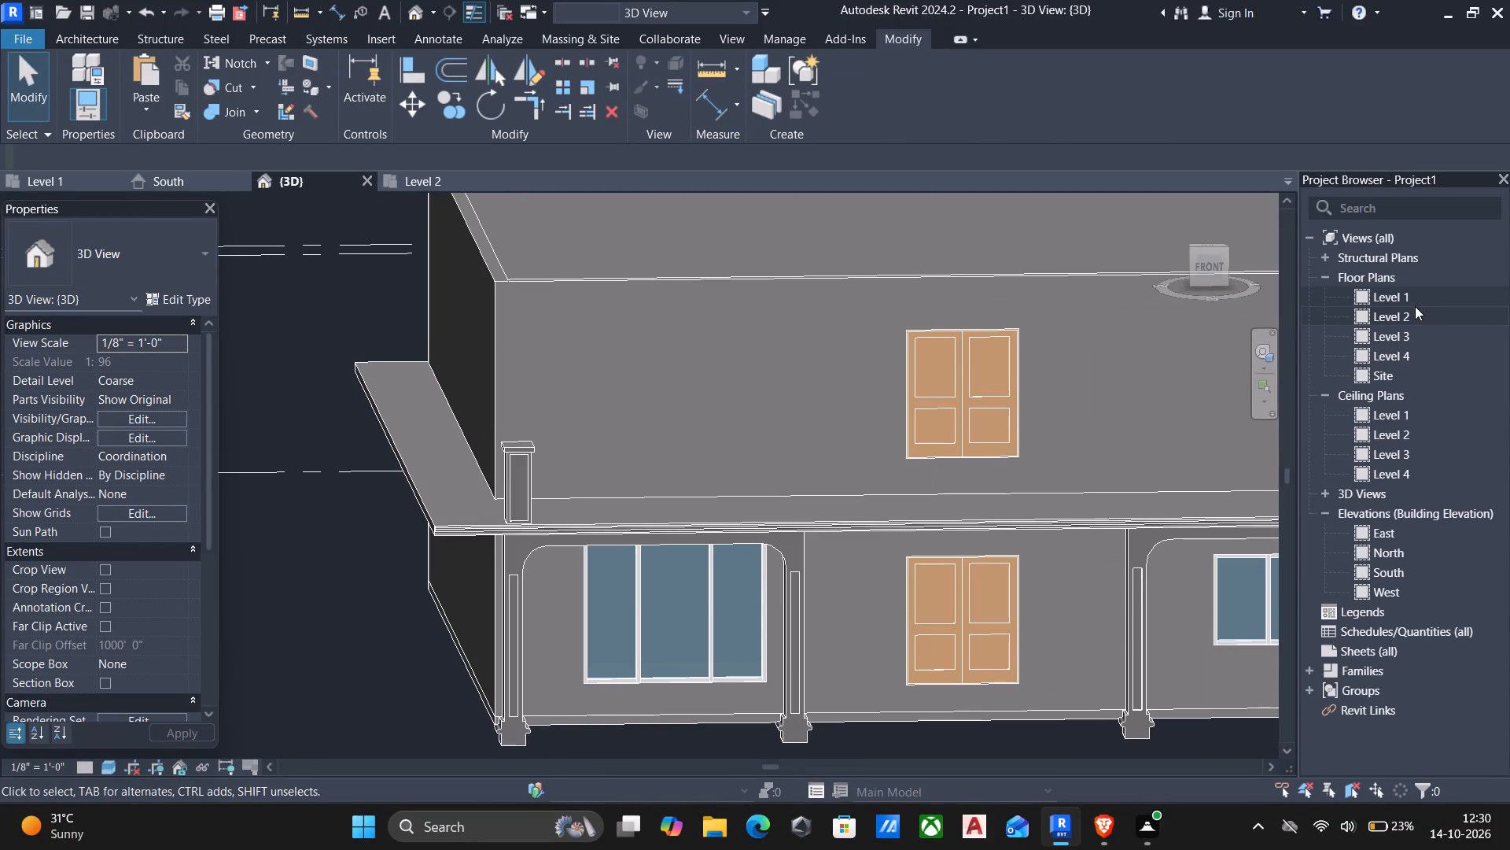
Select the porch's in-place generic model with its columns and cornices, and reopen it for in-place editing.
{"action": "left_click", "coordinate": [1409, 311]}
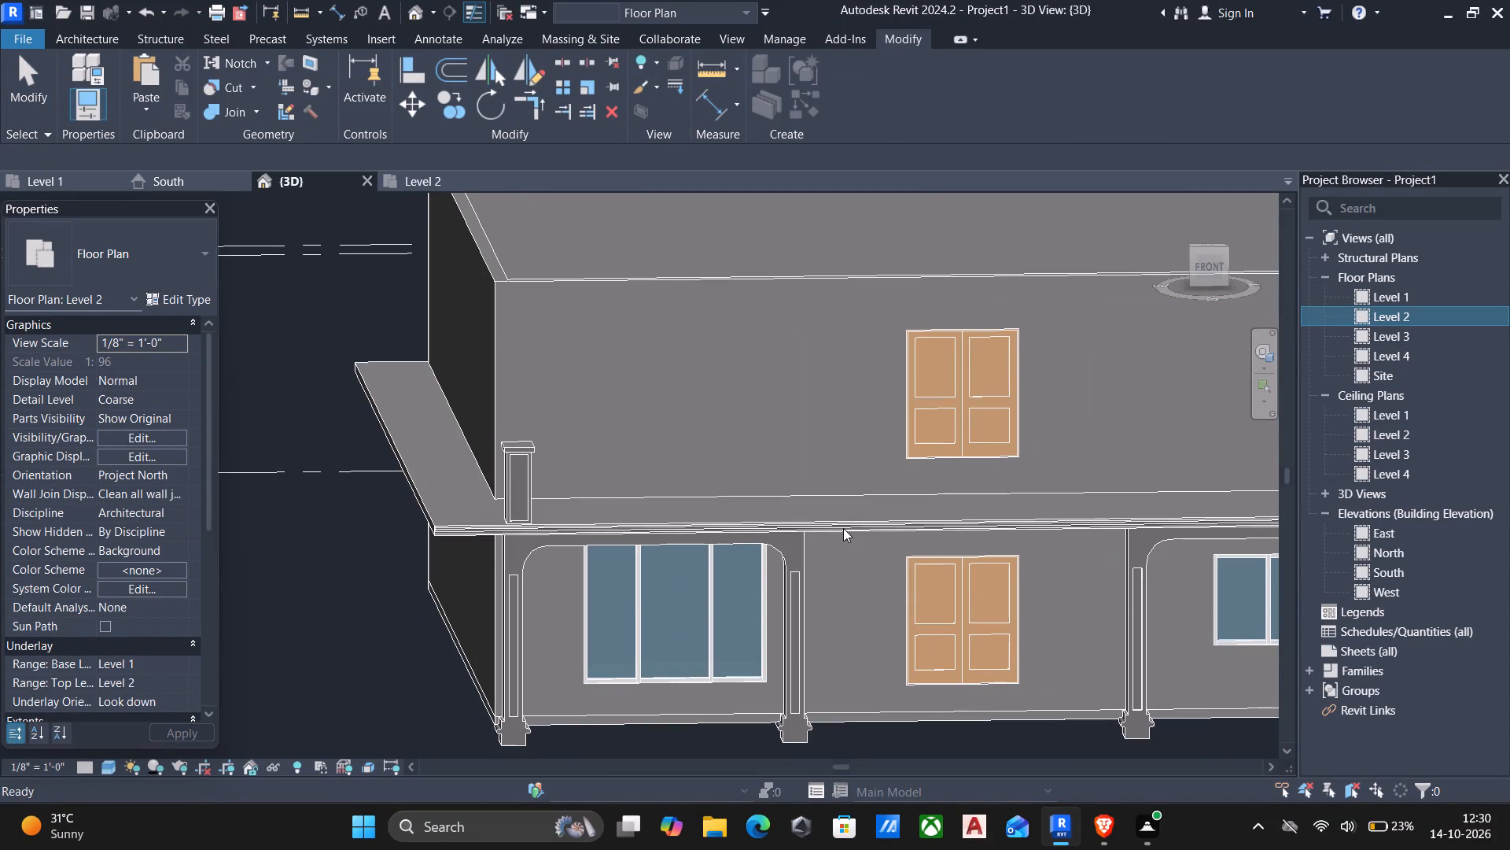
{"action": "left_click", "coordinate": [720, 527]}
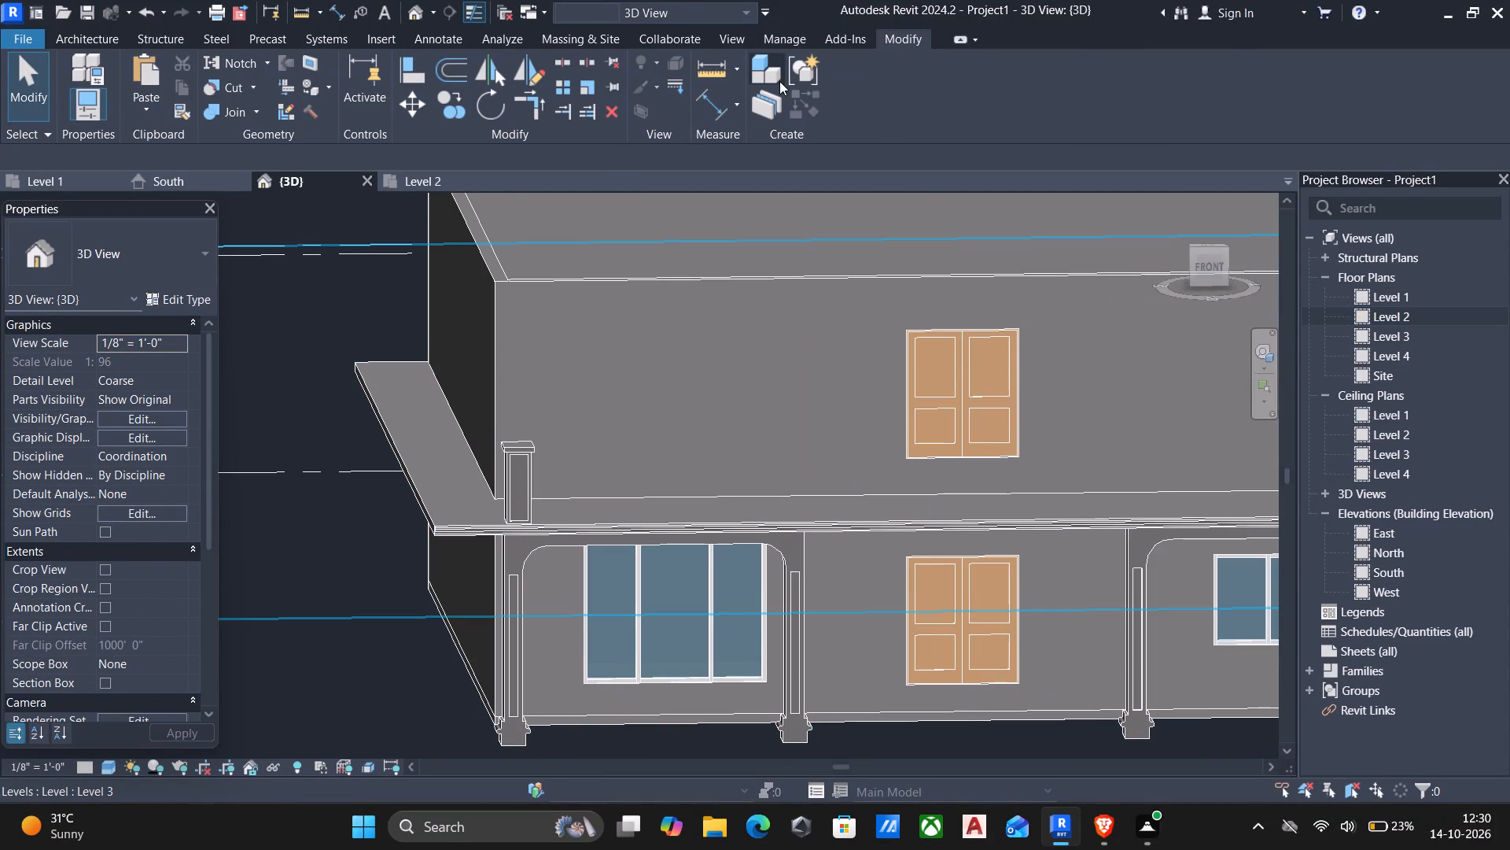
{"action": "scroll", "coordinate": [787, 437], "scroll_direction": "down", "scroll_amount": 6}
{"action": "left_click", "coordinate": [819, 474]}
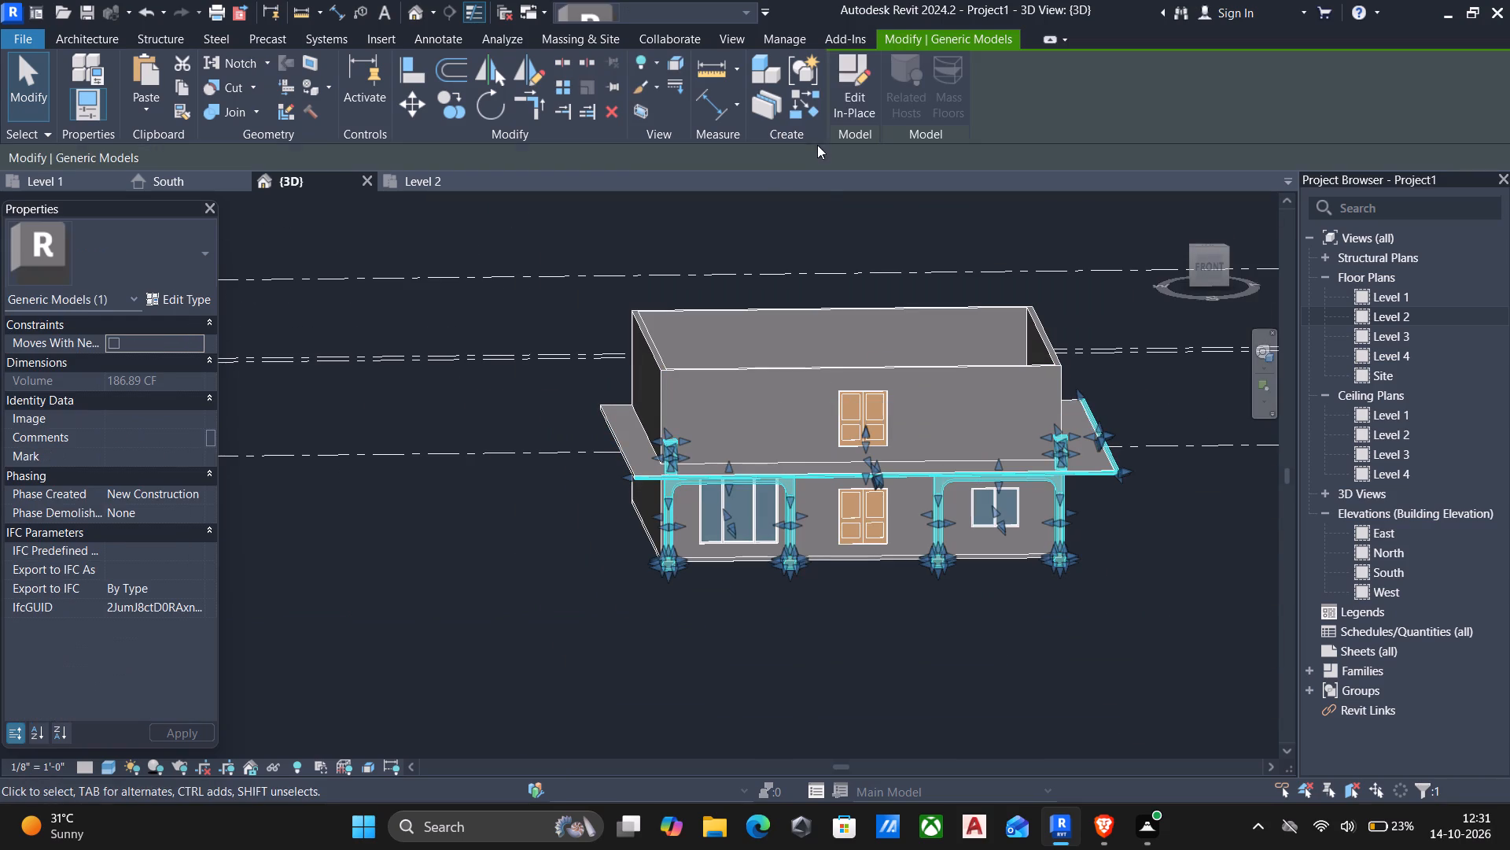
{"action": "left_click", "coordinate": [842, 79]}
{"action": "scroll", "coordinate": [1115, 478], "scroll_direction": "up", "scroll_amount": 5}
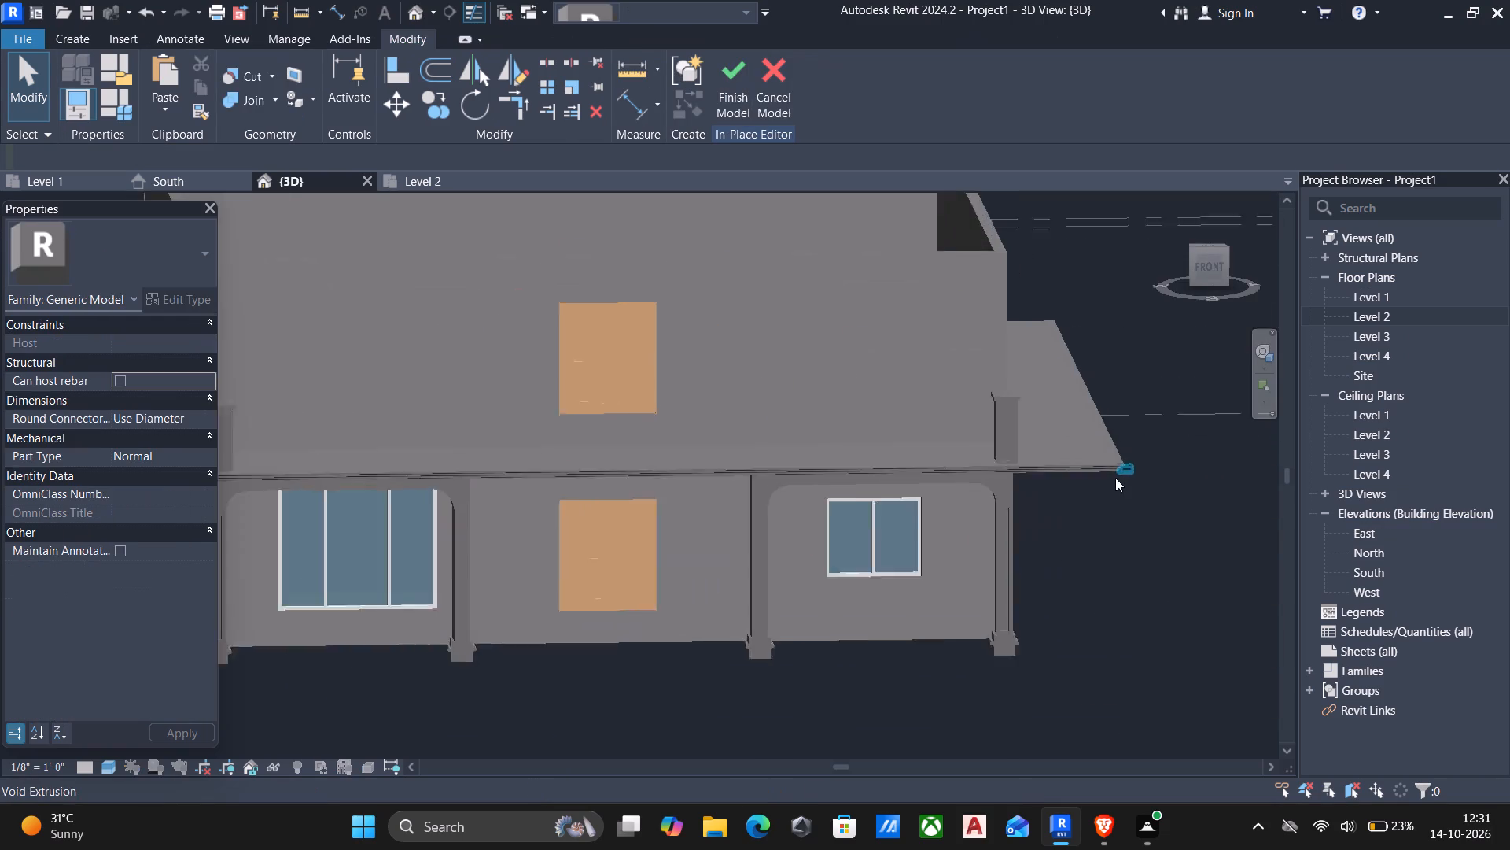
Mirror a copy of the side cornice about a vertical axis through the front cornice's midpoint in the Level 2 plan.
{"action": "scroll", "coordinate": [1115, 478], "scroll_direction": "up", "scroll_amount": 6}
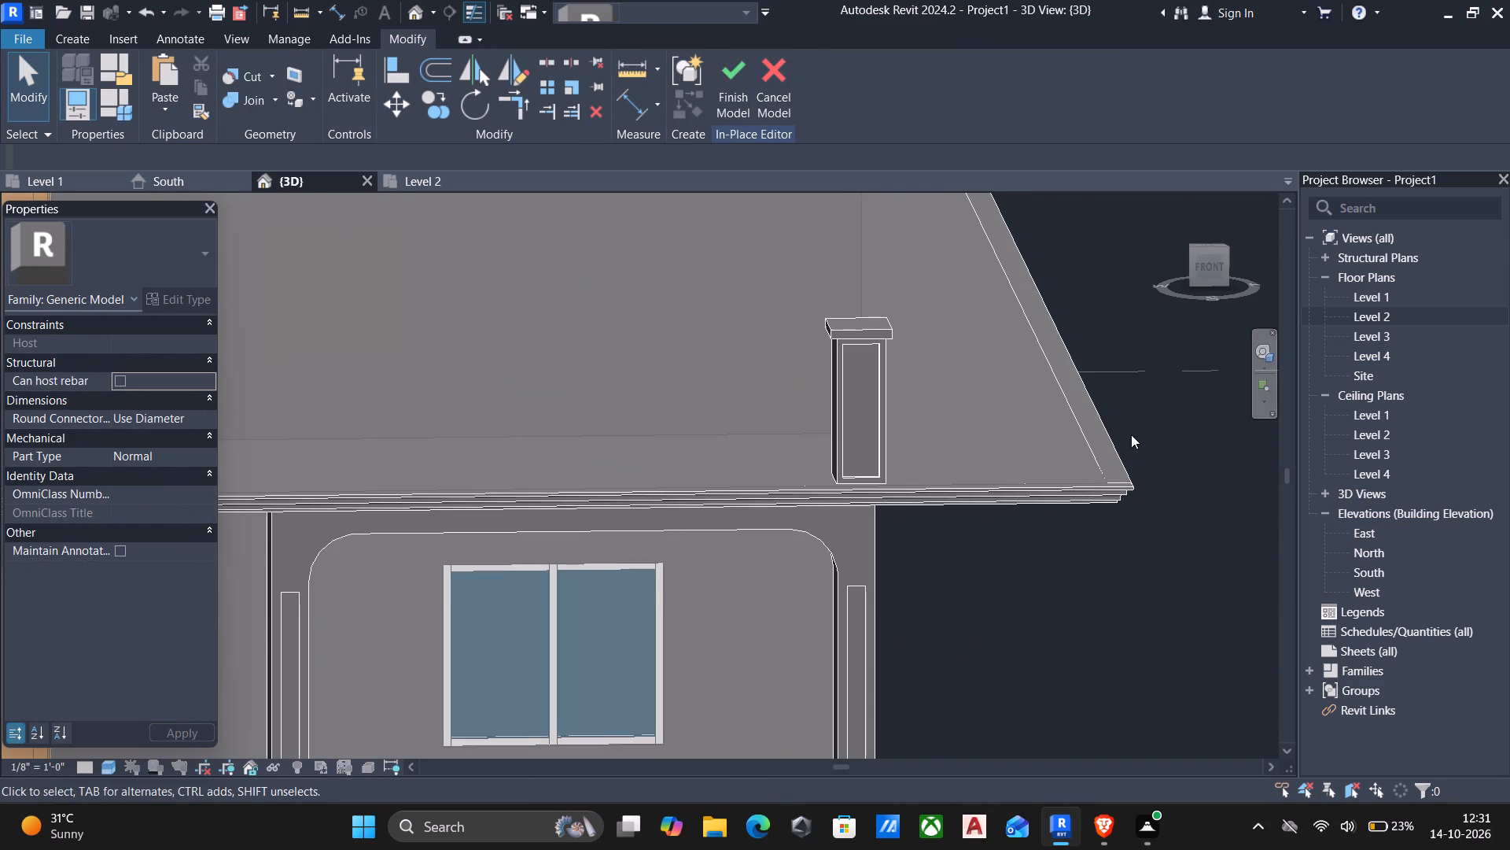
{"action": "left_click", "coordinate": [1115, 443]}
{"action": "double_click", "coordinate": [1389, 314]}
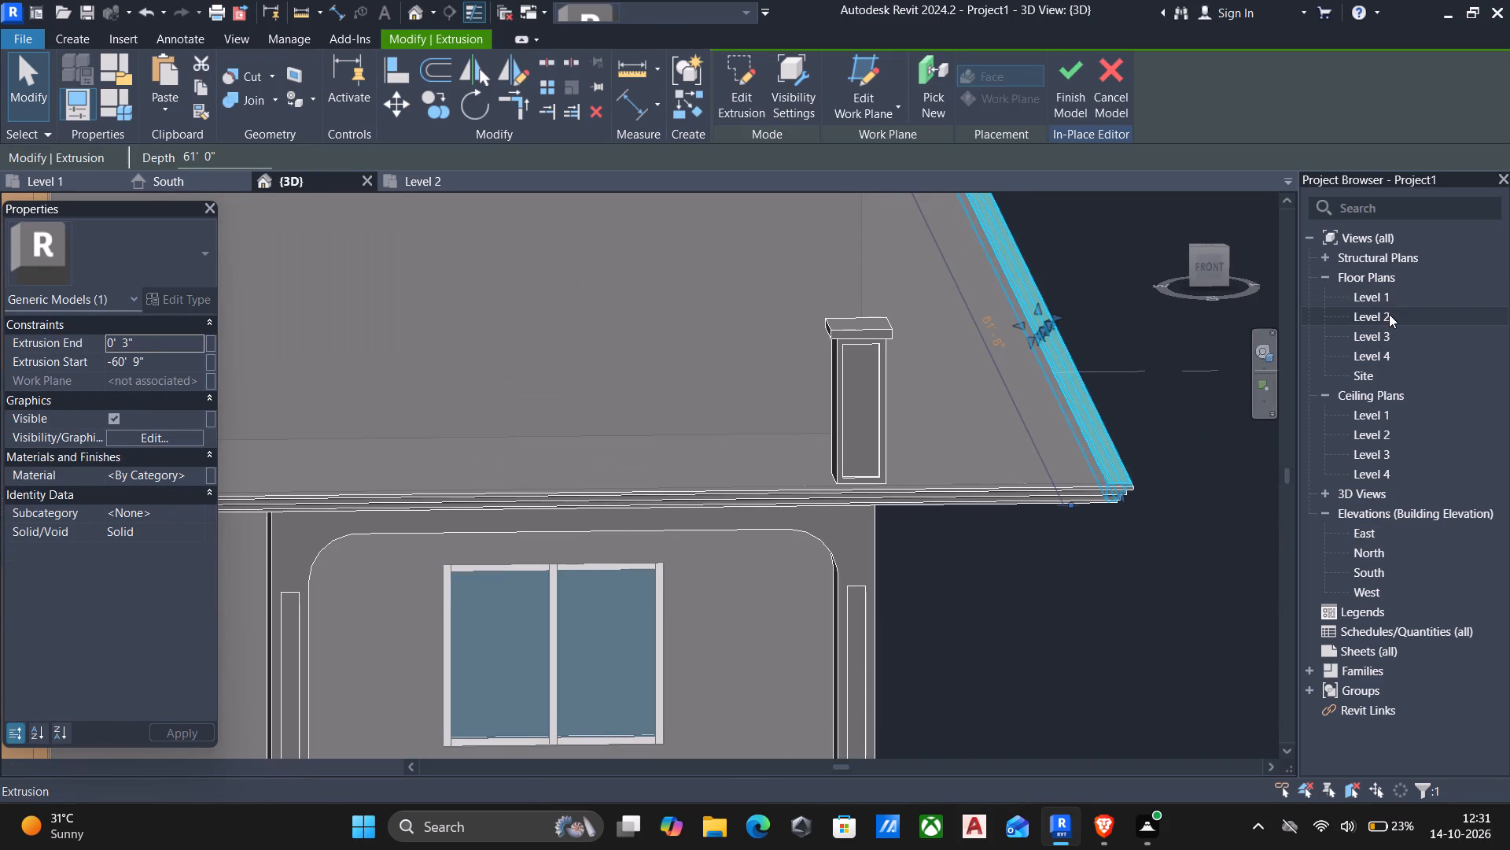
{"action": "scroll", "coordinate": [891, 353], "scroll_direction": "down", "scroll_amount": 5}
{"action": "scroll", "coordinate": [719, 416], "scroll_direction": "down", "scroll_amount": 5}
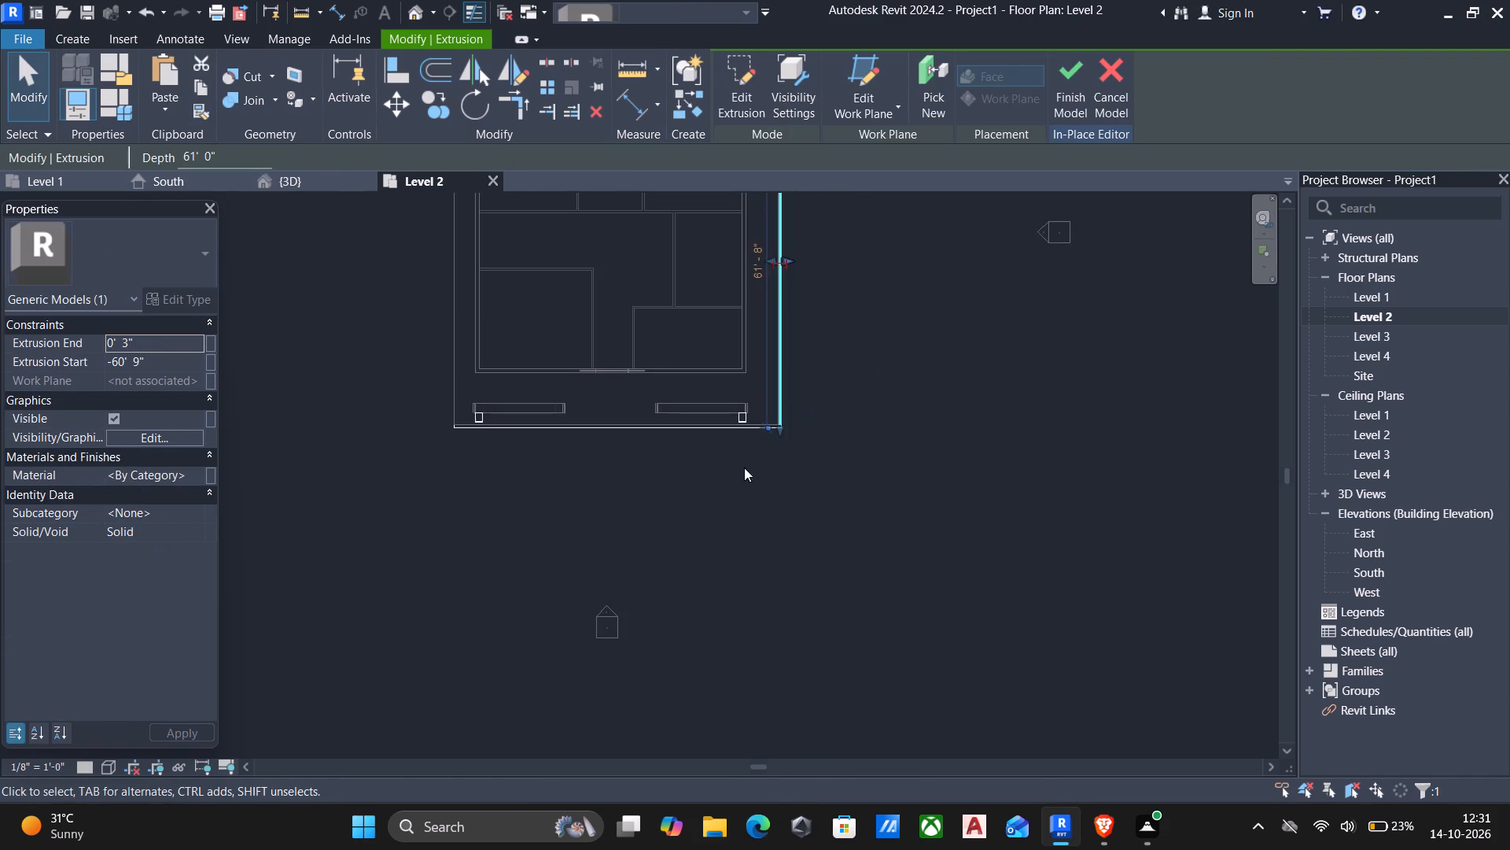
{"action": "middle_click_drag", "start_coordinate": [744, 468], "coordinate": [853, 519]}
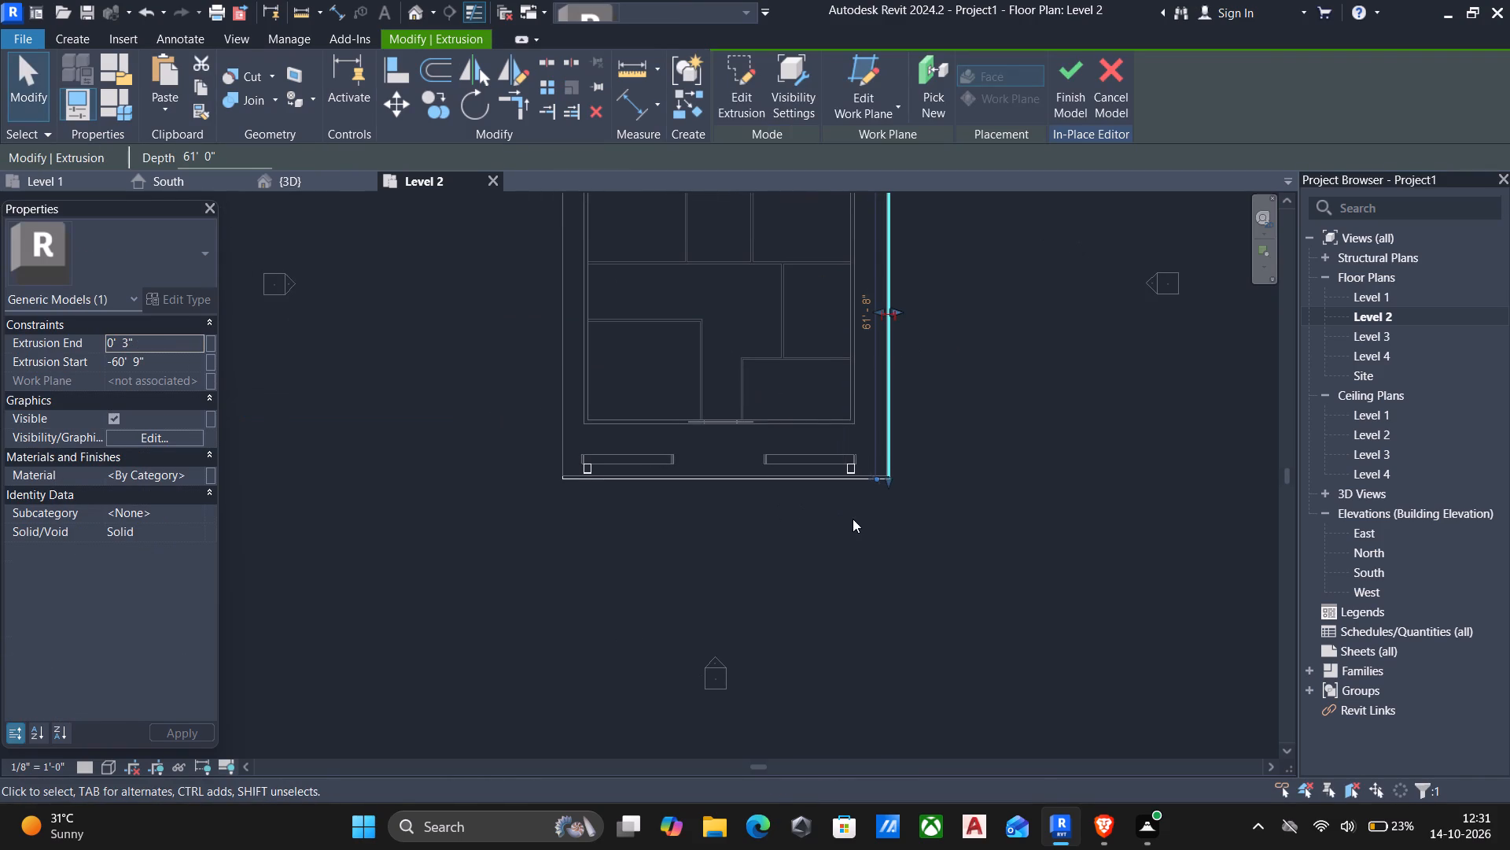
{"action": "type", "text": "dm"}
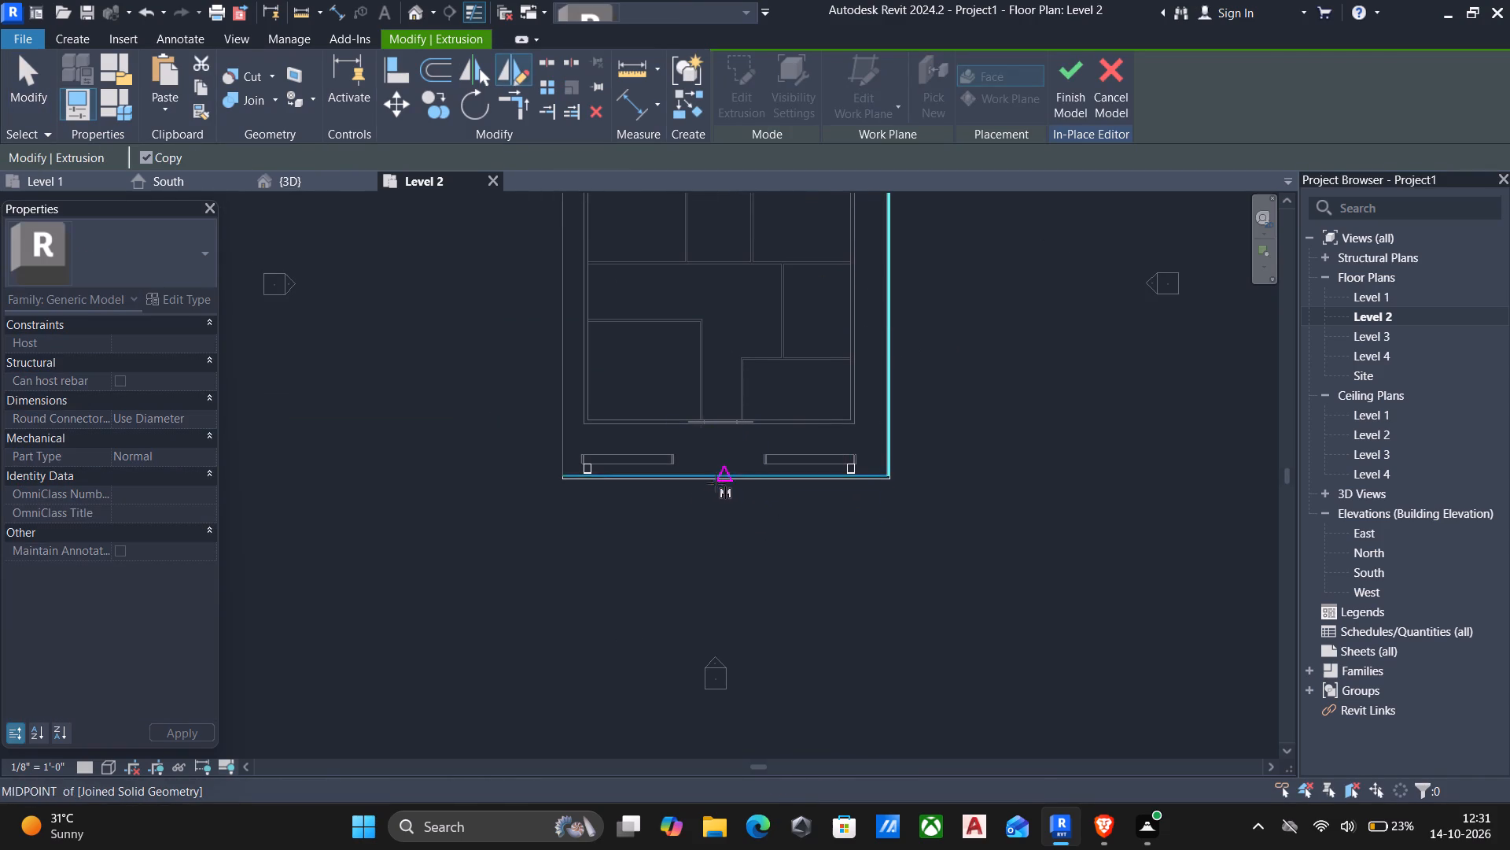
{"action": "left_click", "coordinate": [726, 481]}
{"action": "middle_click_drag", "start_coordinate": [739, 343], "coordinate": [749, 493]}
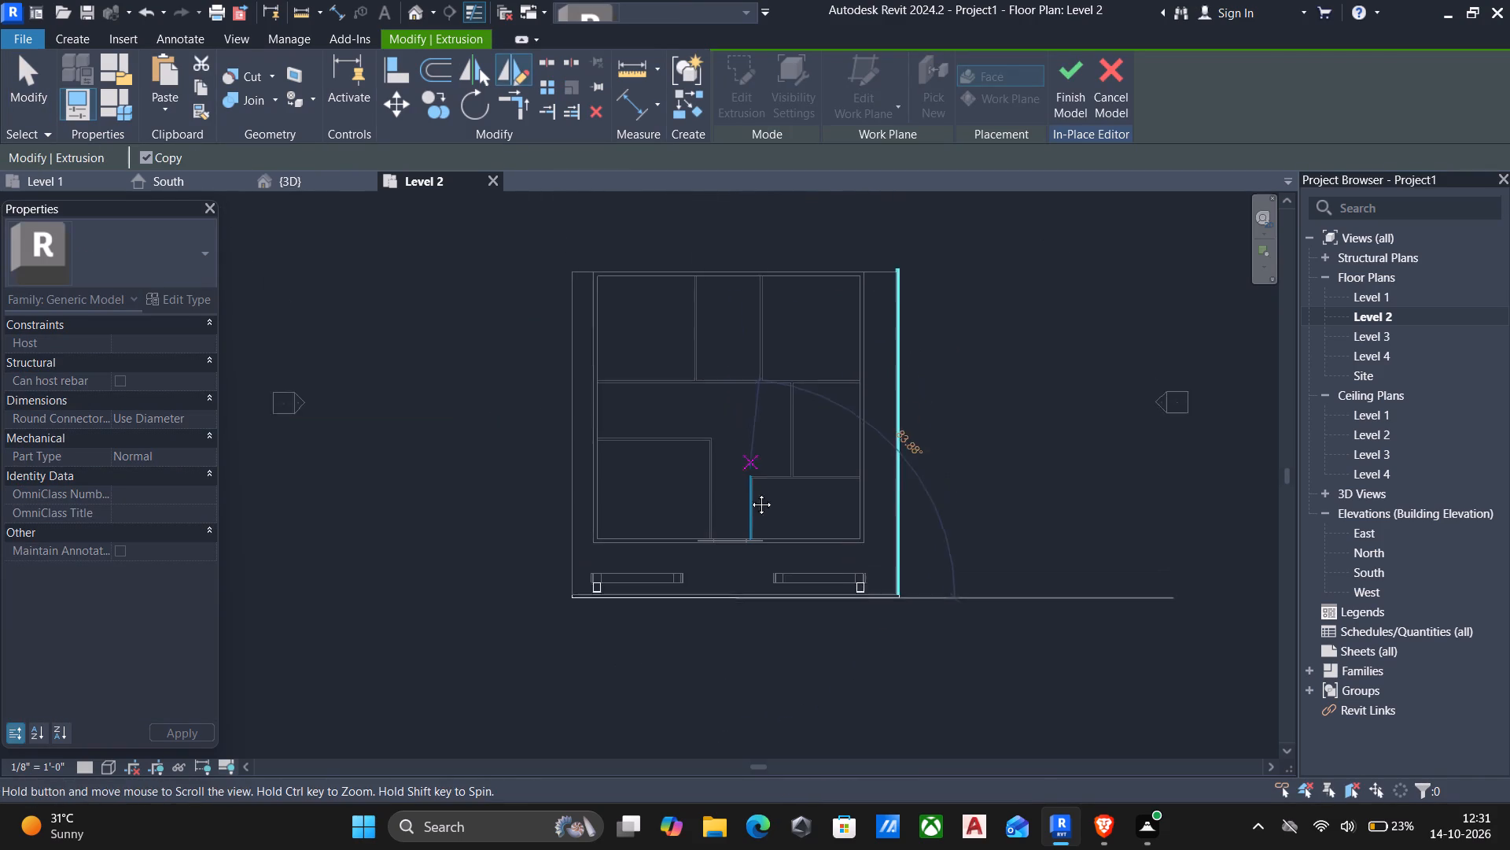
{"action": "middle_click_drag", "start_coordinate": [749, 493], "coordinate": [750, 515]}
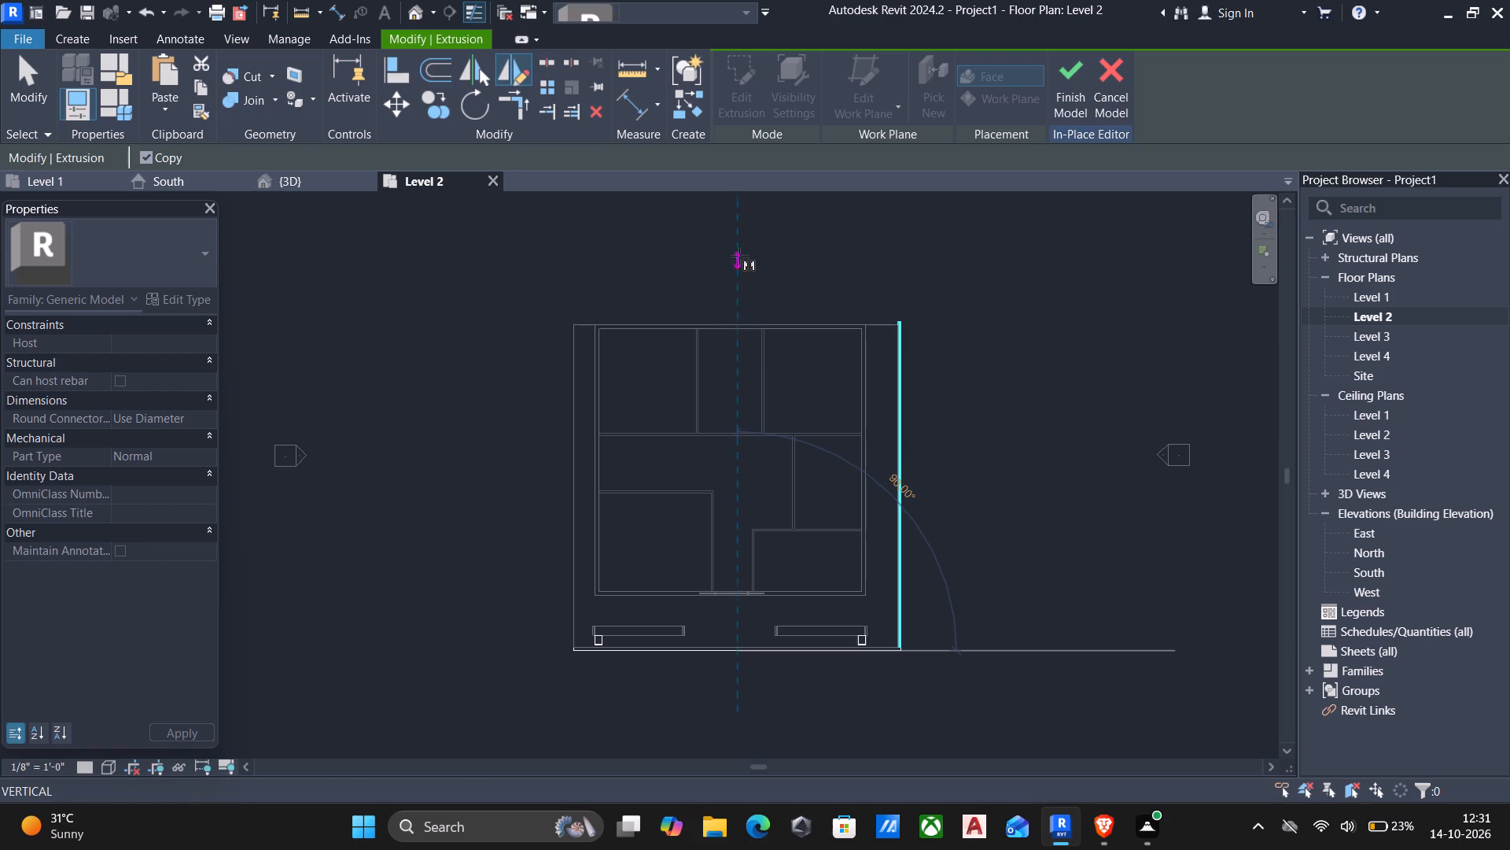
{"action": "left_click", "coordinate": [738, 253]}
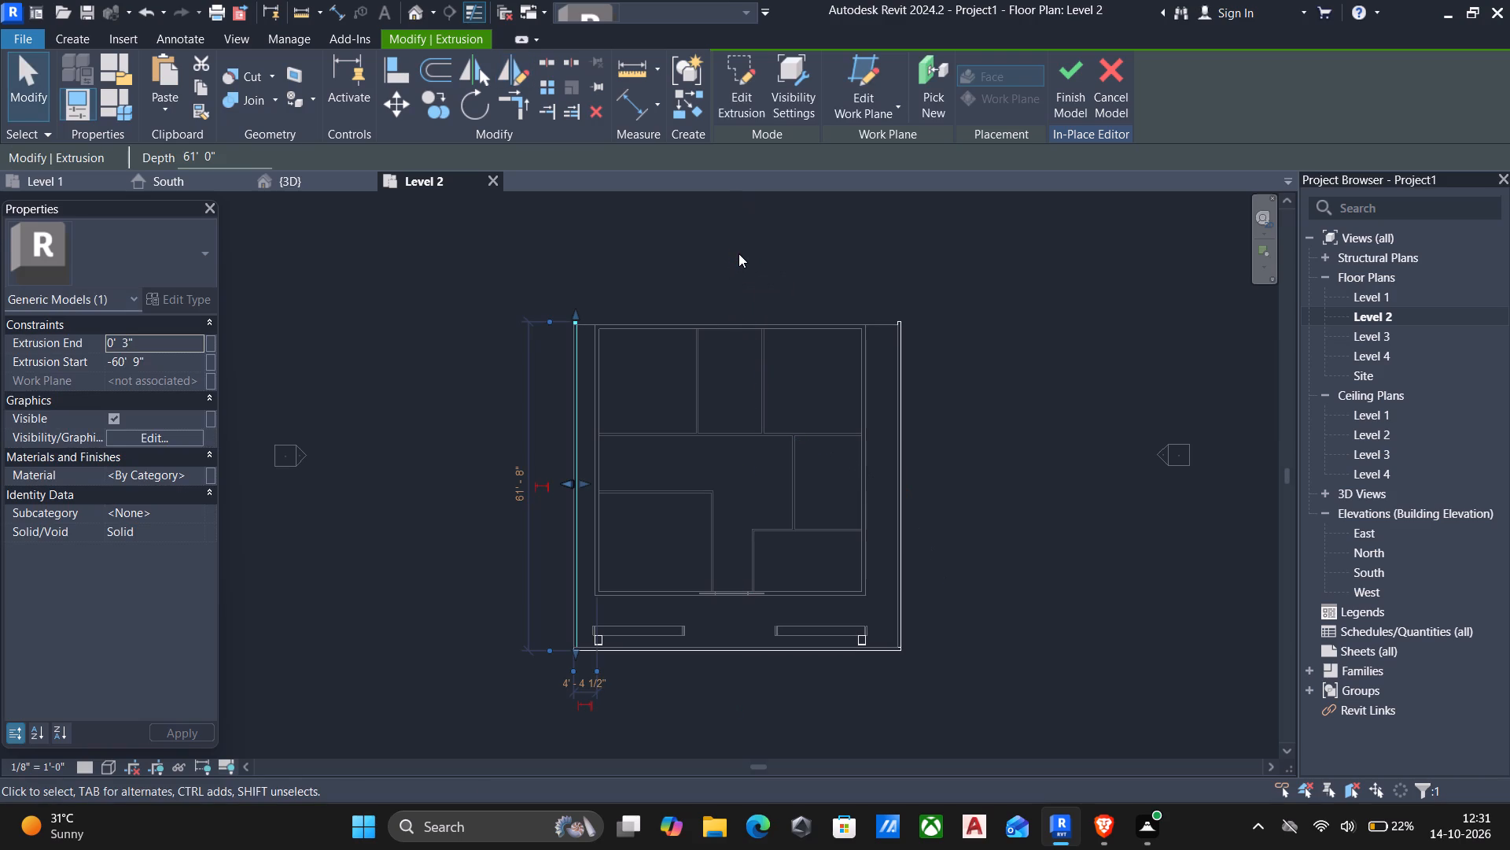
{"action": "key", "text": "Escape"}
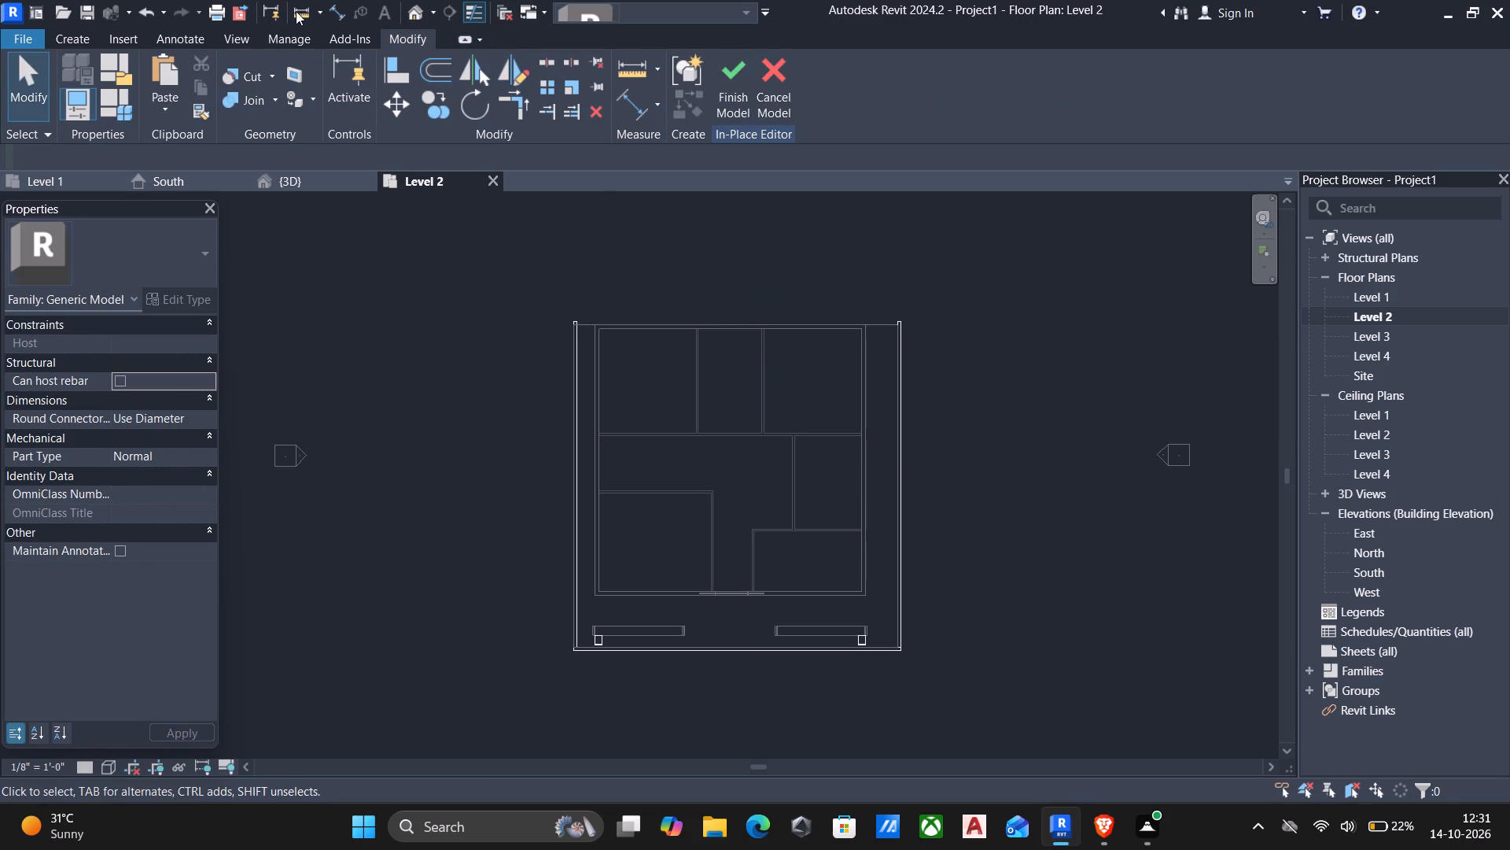
Examine the mirrored side cornice and its joint with the front cornice in 3D, from the side, below and above.
{"action": "left_click", "coordinate": [404, 12]}
{"action": "scroll", "coordinate": [638, 513], "scroll_direction": "down", "scroll_amount": 10}
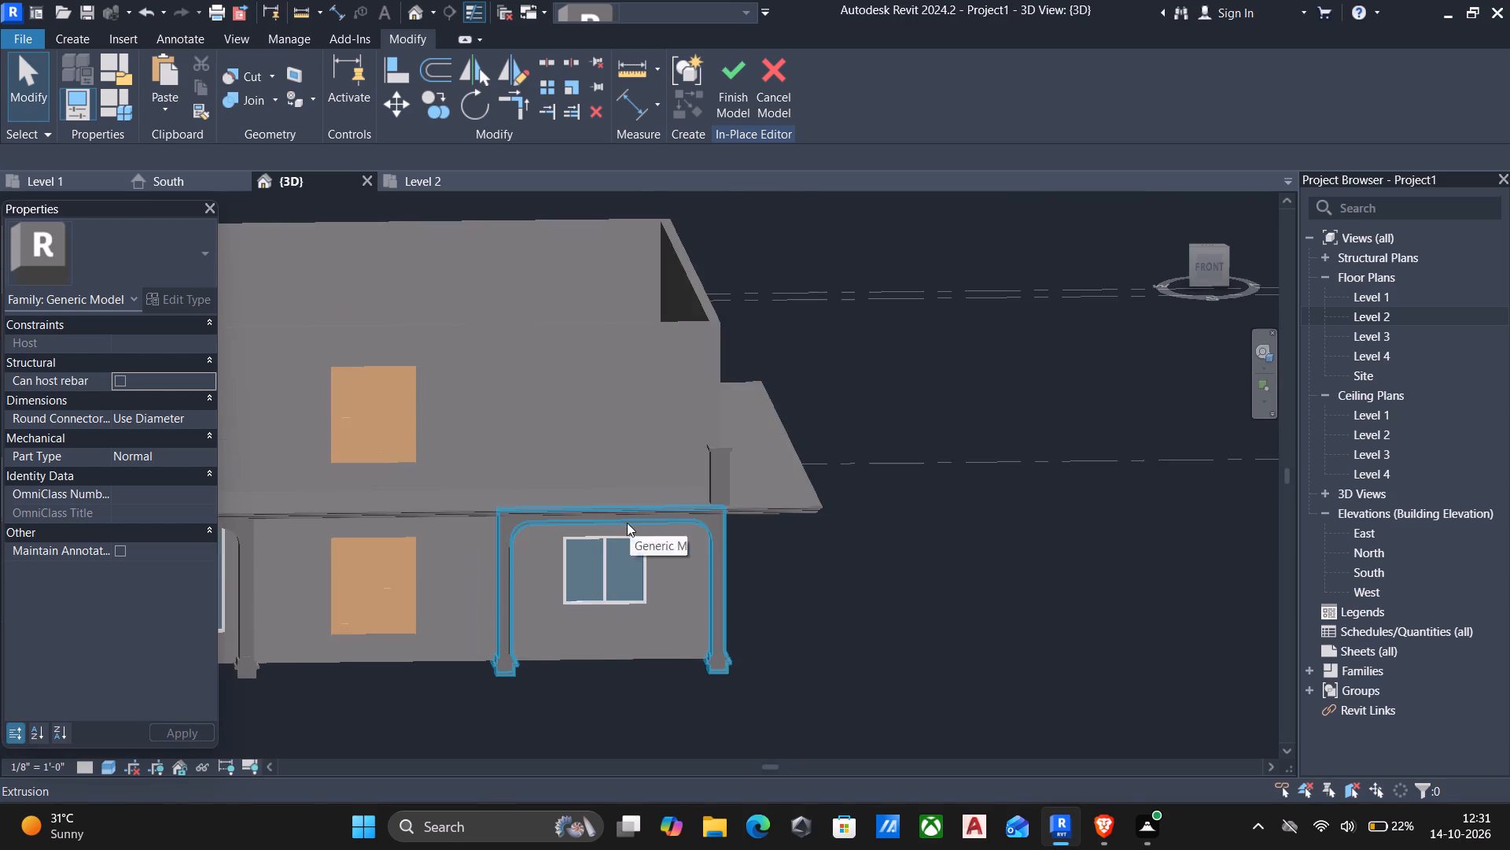
{"action": "scroll", "coordinate": [627, 523], "scroll_direction": "down", "scroll_amount": 3}
{"action": "middle_click_drag", "start_coordinate": [627, 523], "coordinate": [747, 426]}
{"action": "scroll", "coordinate": [261, 612], "scroll_direction": "up", "scroll_amount": 7}
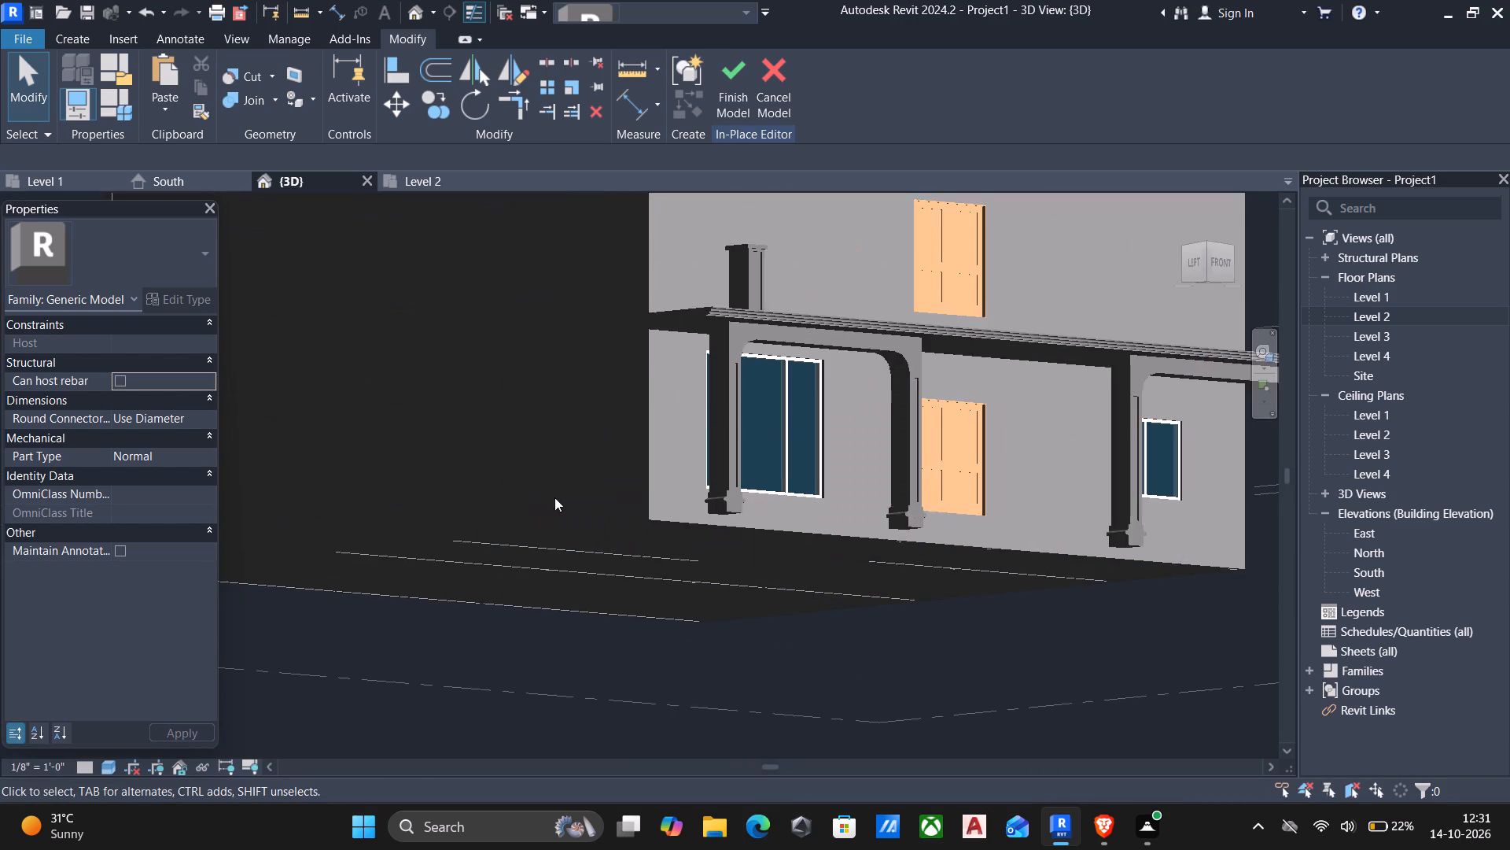
{"action": "scroll", "coordinate": [675, 451], "scroll_direction": "up", "scroll_amount": 5}
{"action": "middle_click_drag", "start_coordinate": [665, 442], "coordinate": [636, 491], "text": "shift"}
{"action": "scroll", "coordinate": [632, 494], "scroll_direction": "down", "scroll_amount": 2, "text": "shift"}
{"action": "middle_click_drag", "start_coordinate": [574, 483], "coordinate": [912, 482]}
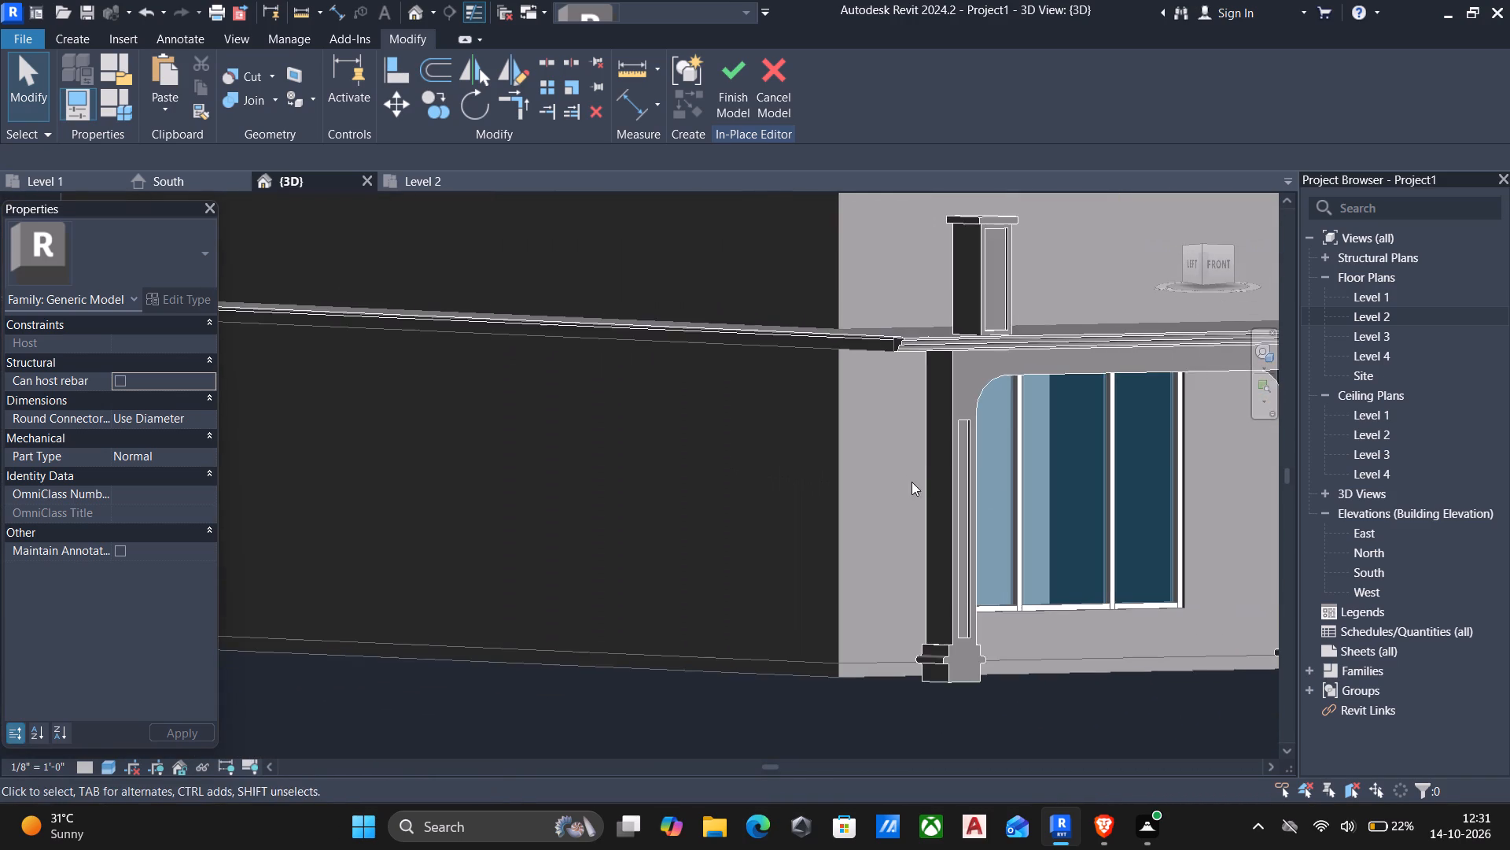
{"action": "middle_click_drag", "start_coordinate": [906, 464], "coordinate": [838, 252], "text": "shift"}
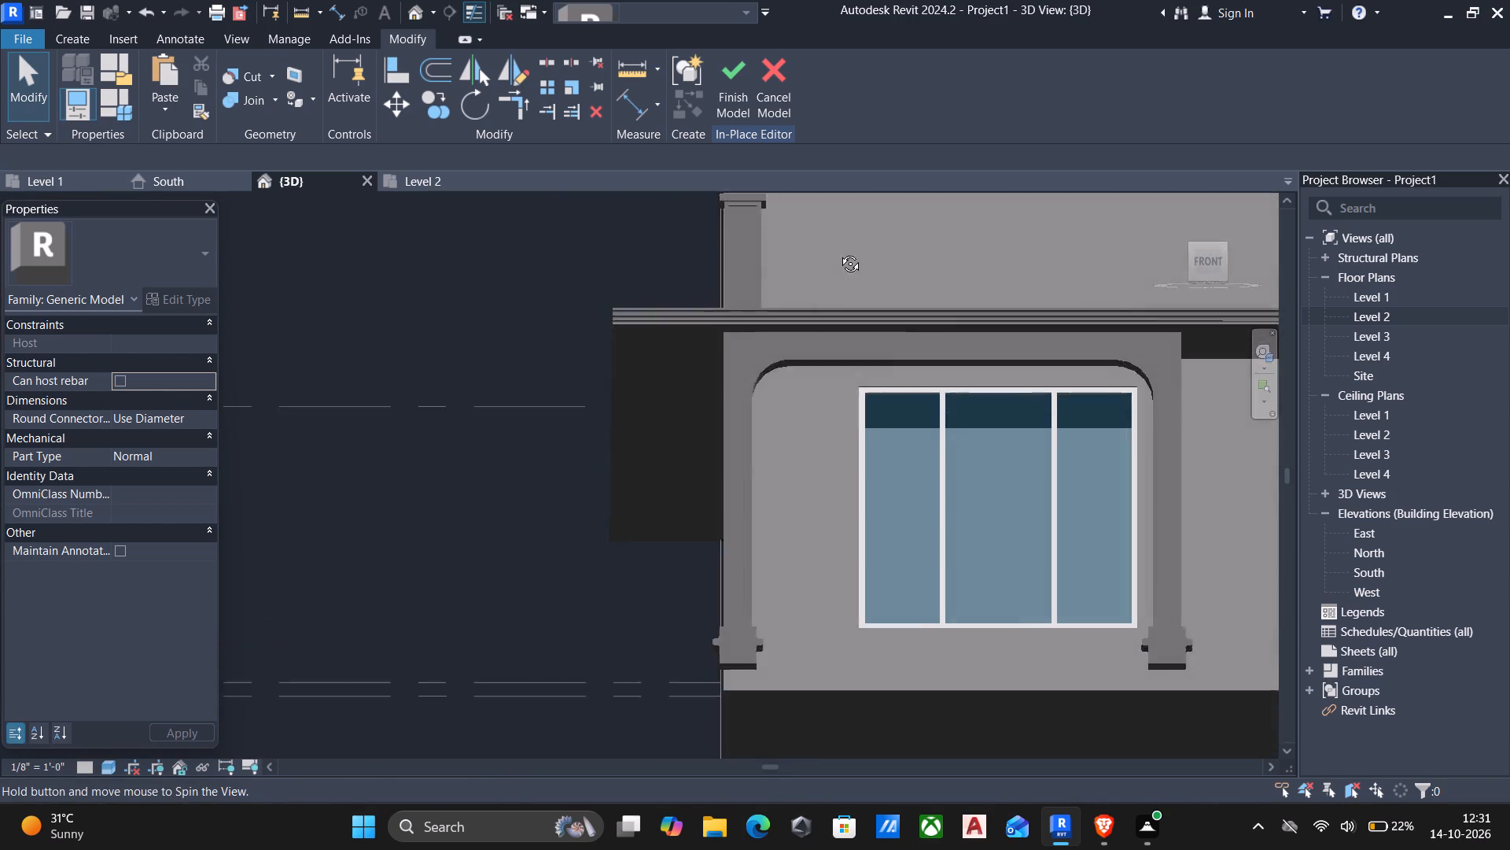
{"action": "middle_click_drag", "start_coordinate": [838, 252], "coordinate": [840, 247], "text": "shift"}
{"action": "scroll", "coordinate": [586, 300], "scroll_direction": "down", "scroll_amount": 2}
{"action": "middle_click_drag", "start_coordinate": [584, 300], "coordinate": [593, 515]}
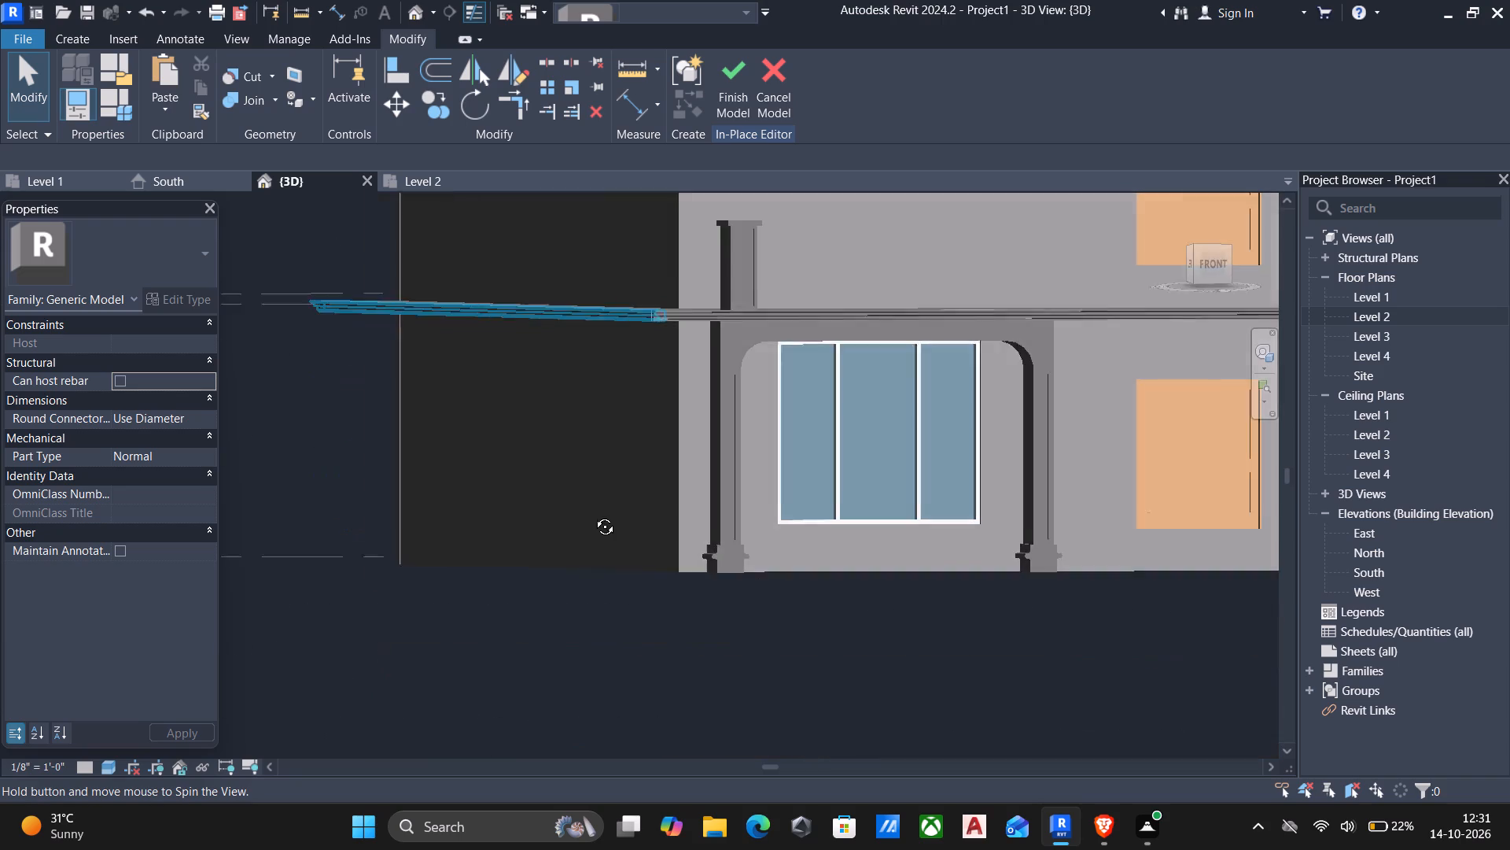
{"action": "middle_click_drag", "start_coordinate": [593, 515], "coordinate": [580, 594]}
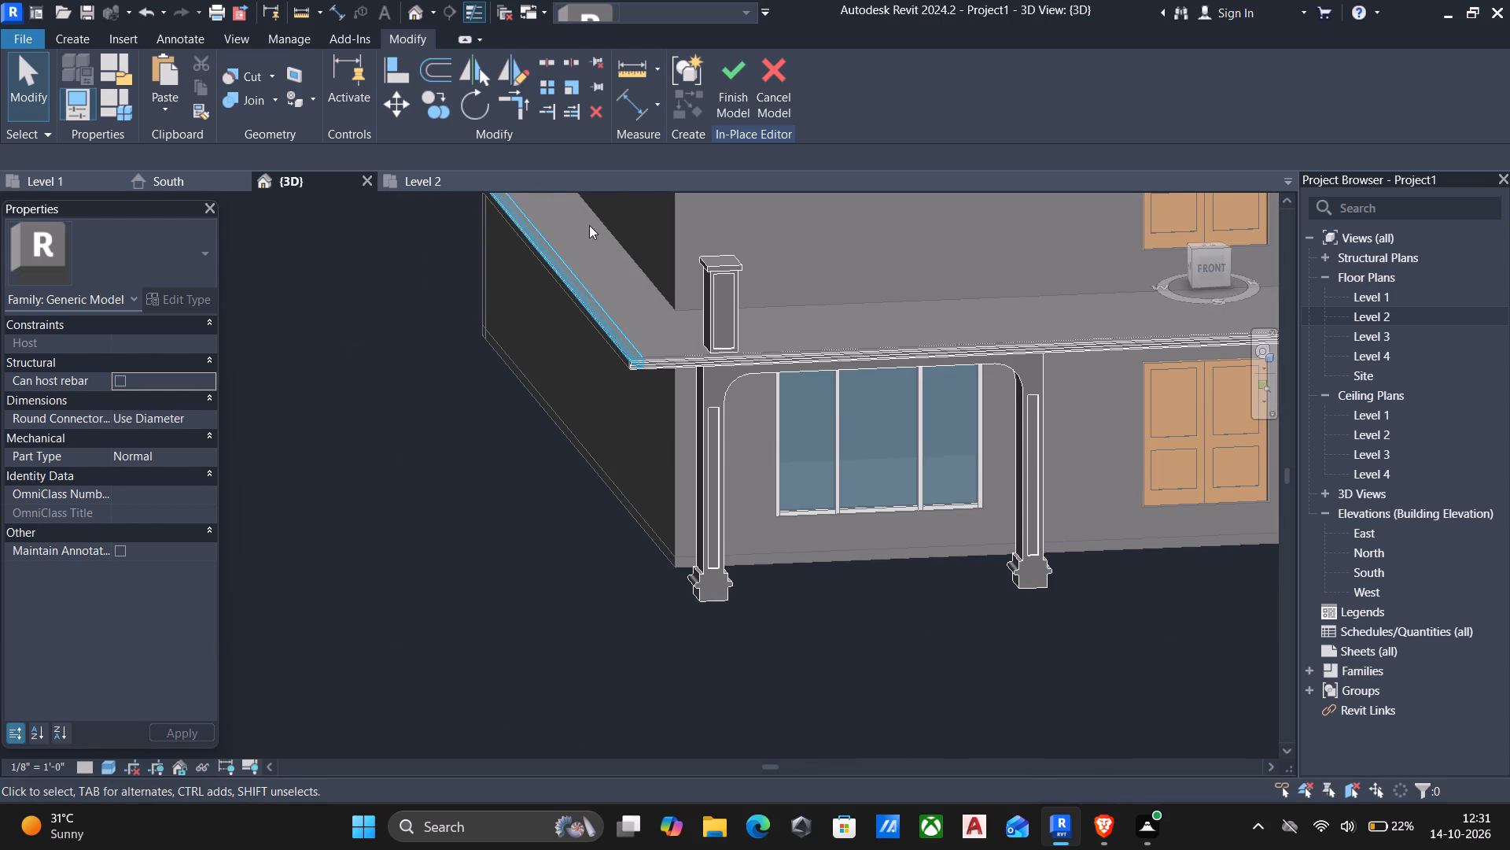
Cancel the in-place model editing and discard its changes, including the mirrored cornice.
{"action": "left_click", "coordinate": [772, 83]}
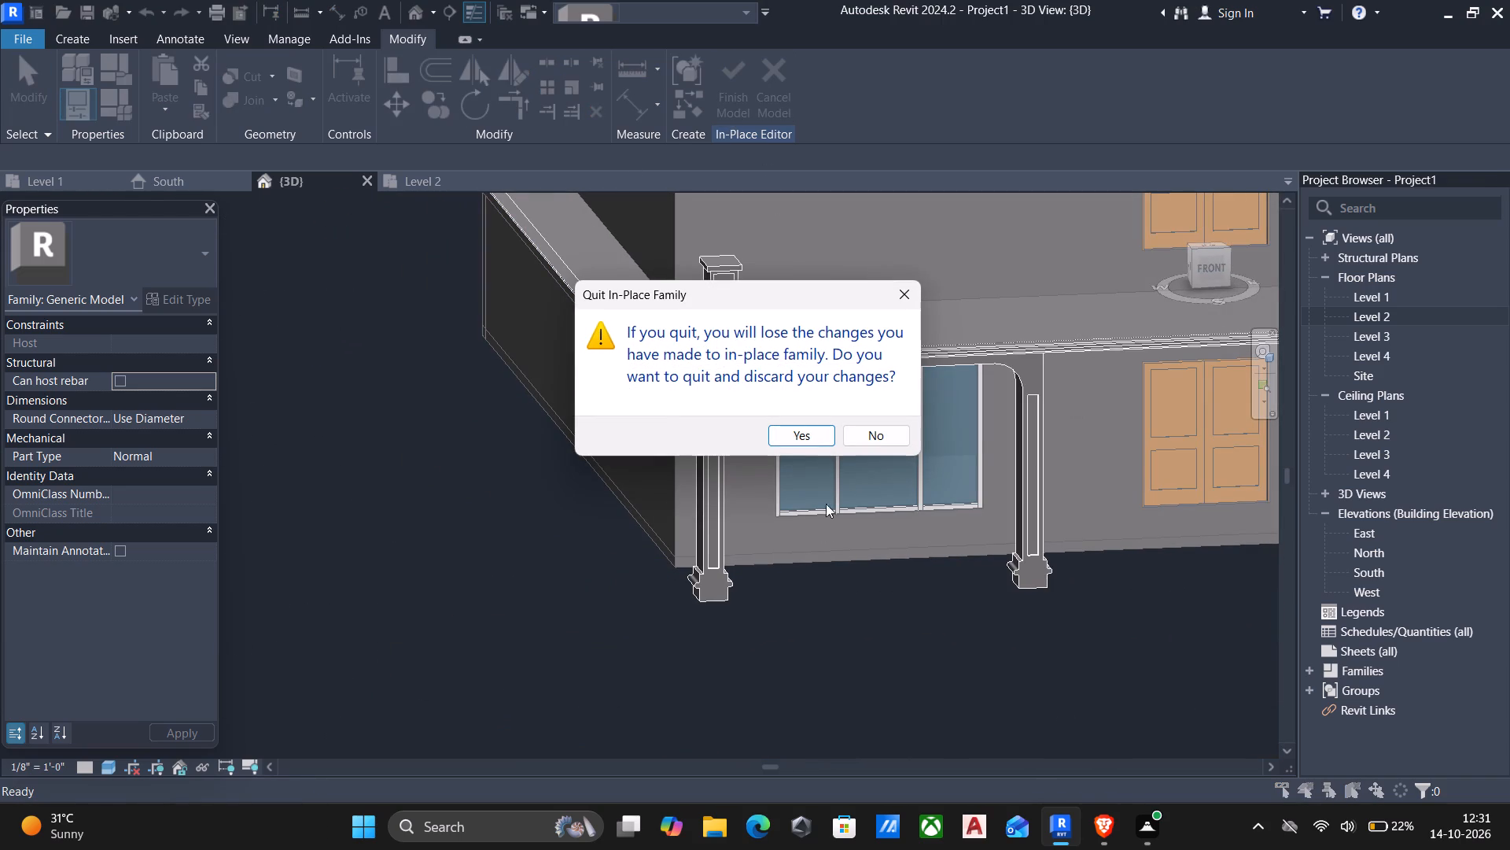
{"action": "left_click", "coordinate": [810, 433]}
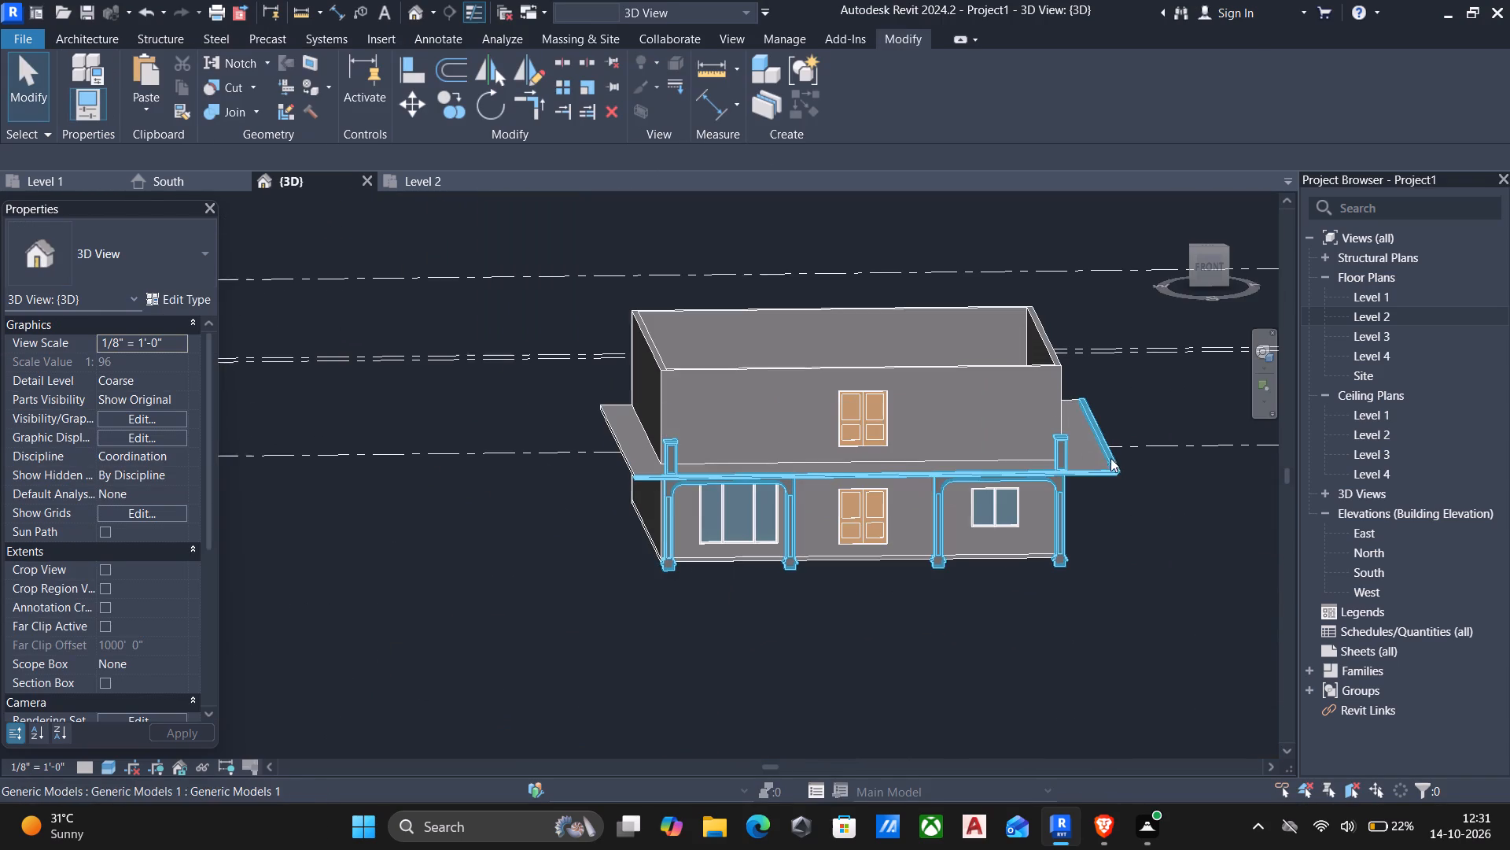
Reopen the porch's in-place generic model for editing and show the Level 2 floor plan.
{"action": "left_click", "coordinate": [943, 485]}
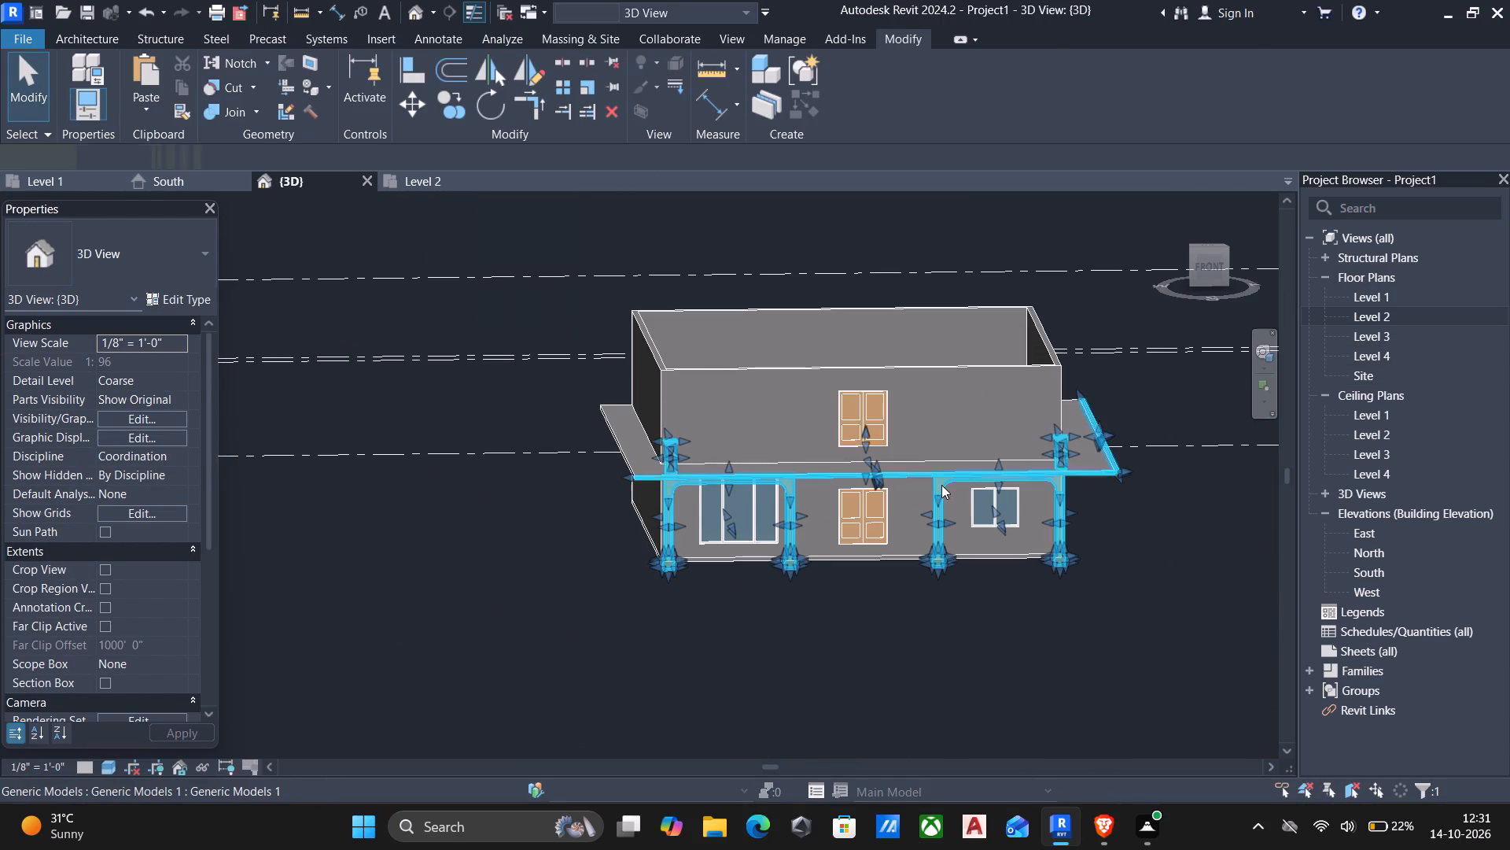
{"action": "left_click", "coordinate": [849, 102]}
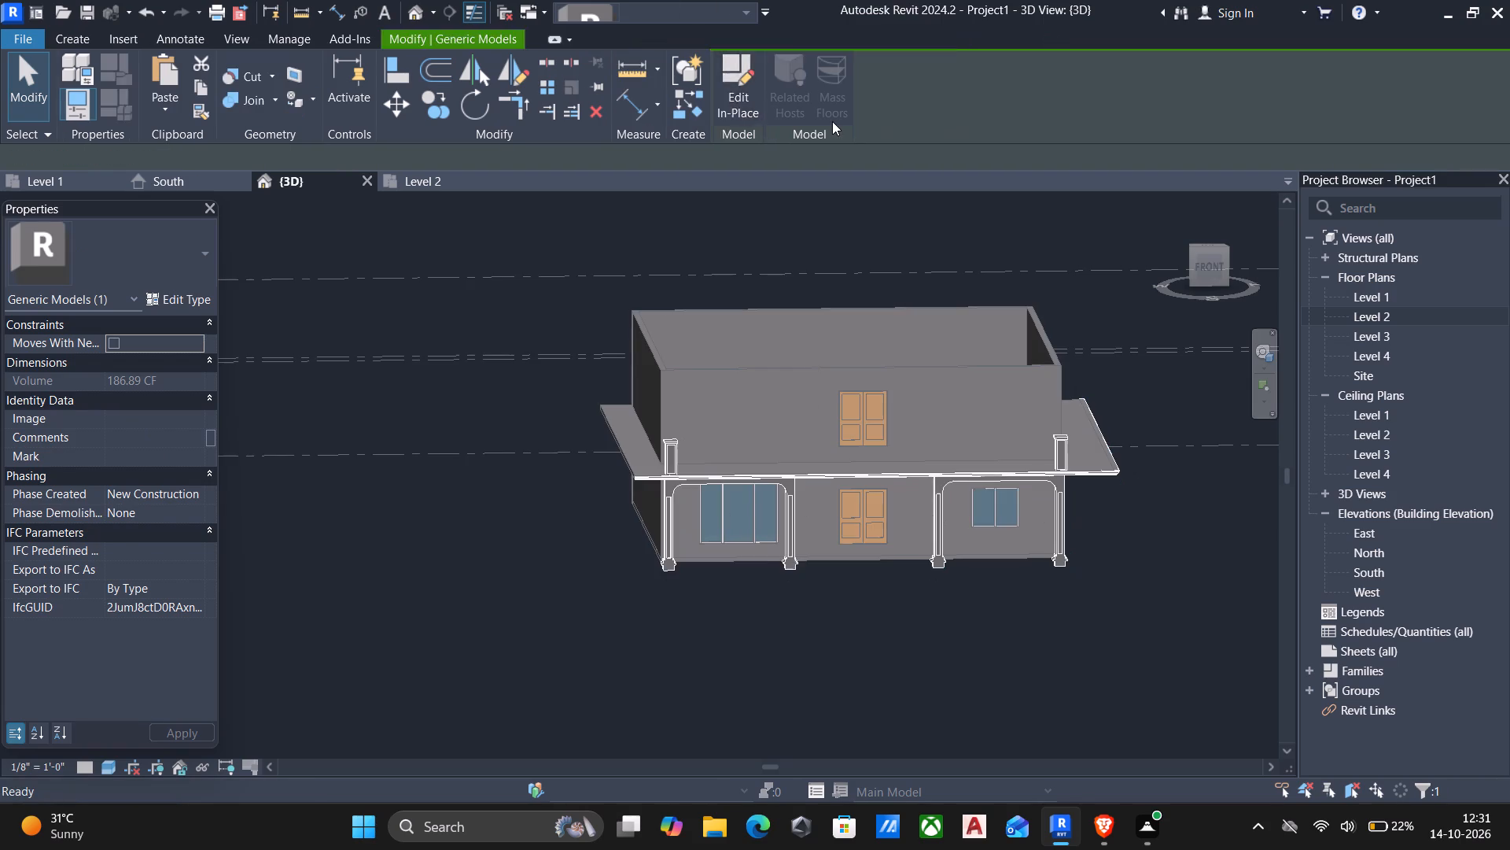
{"action": "double_click", "coordinate": [1374, 323]}
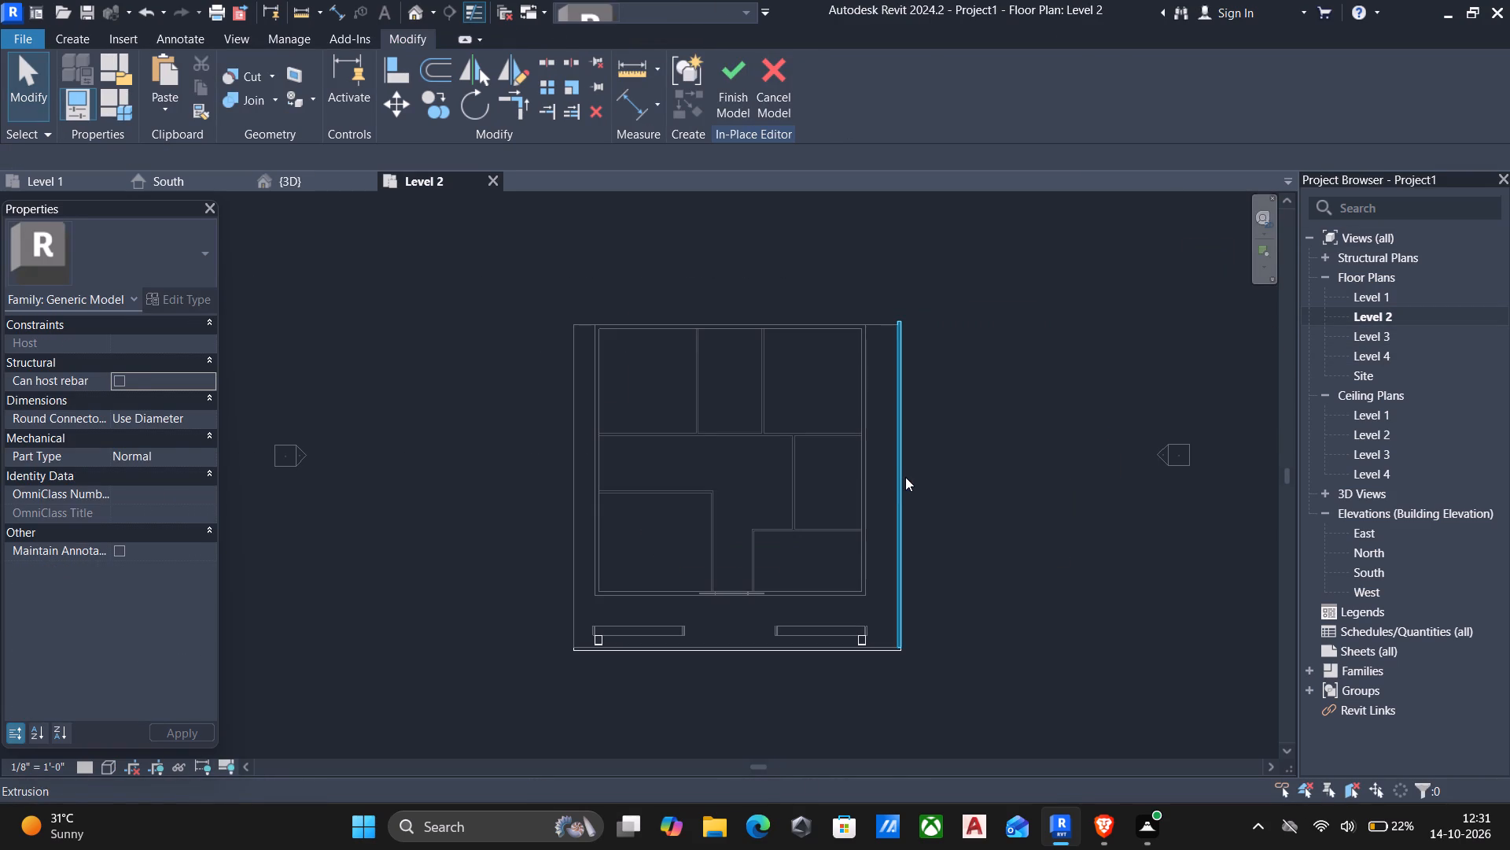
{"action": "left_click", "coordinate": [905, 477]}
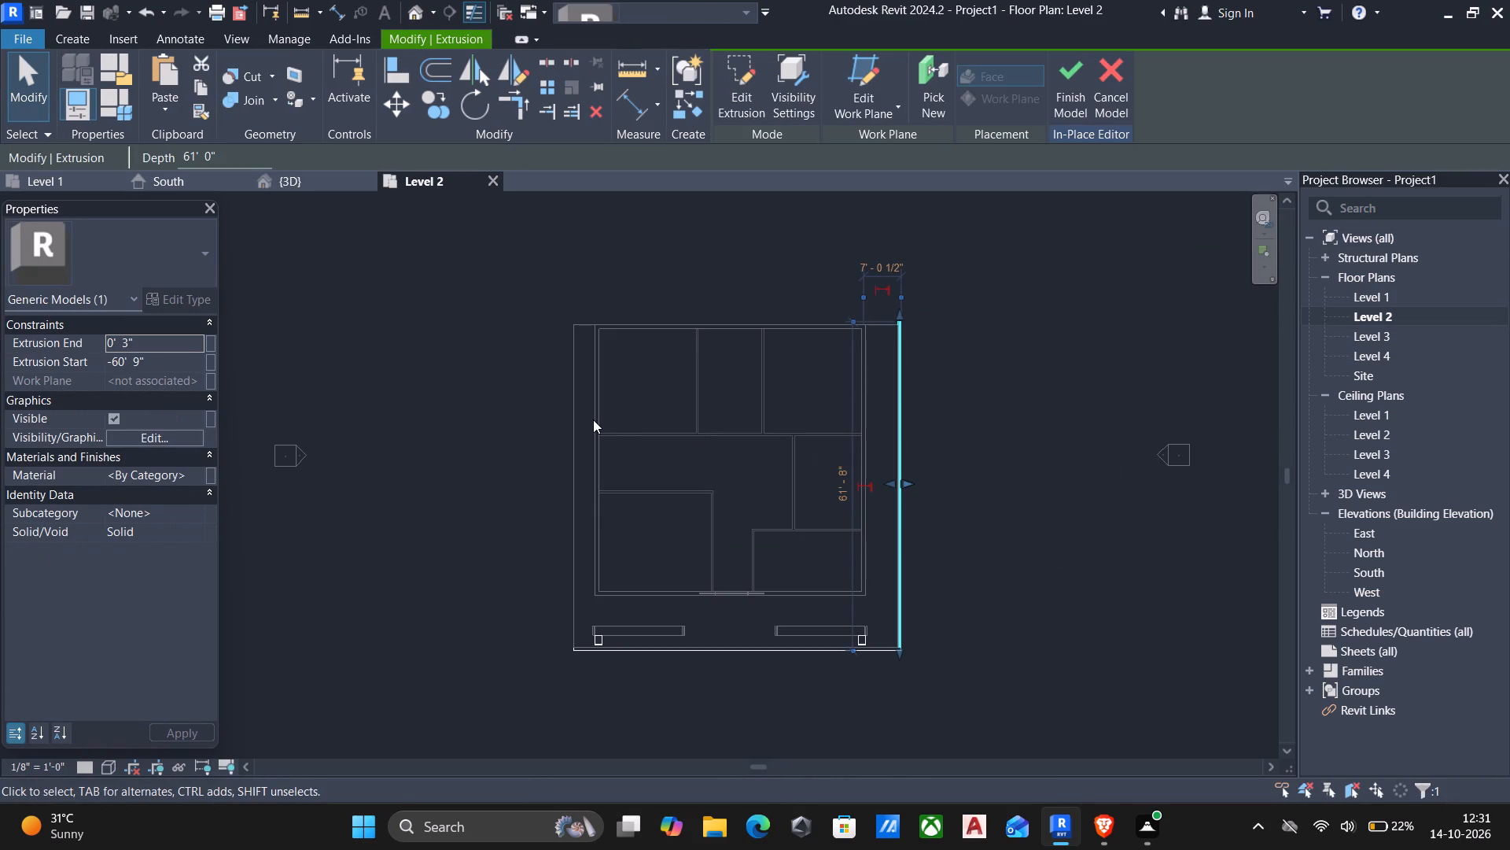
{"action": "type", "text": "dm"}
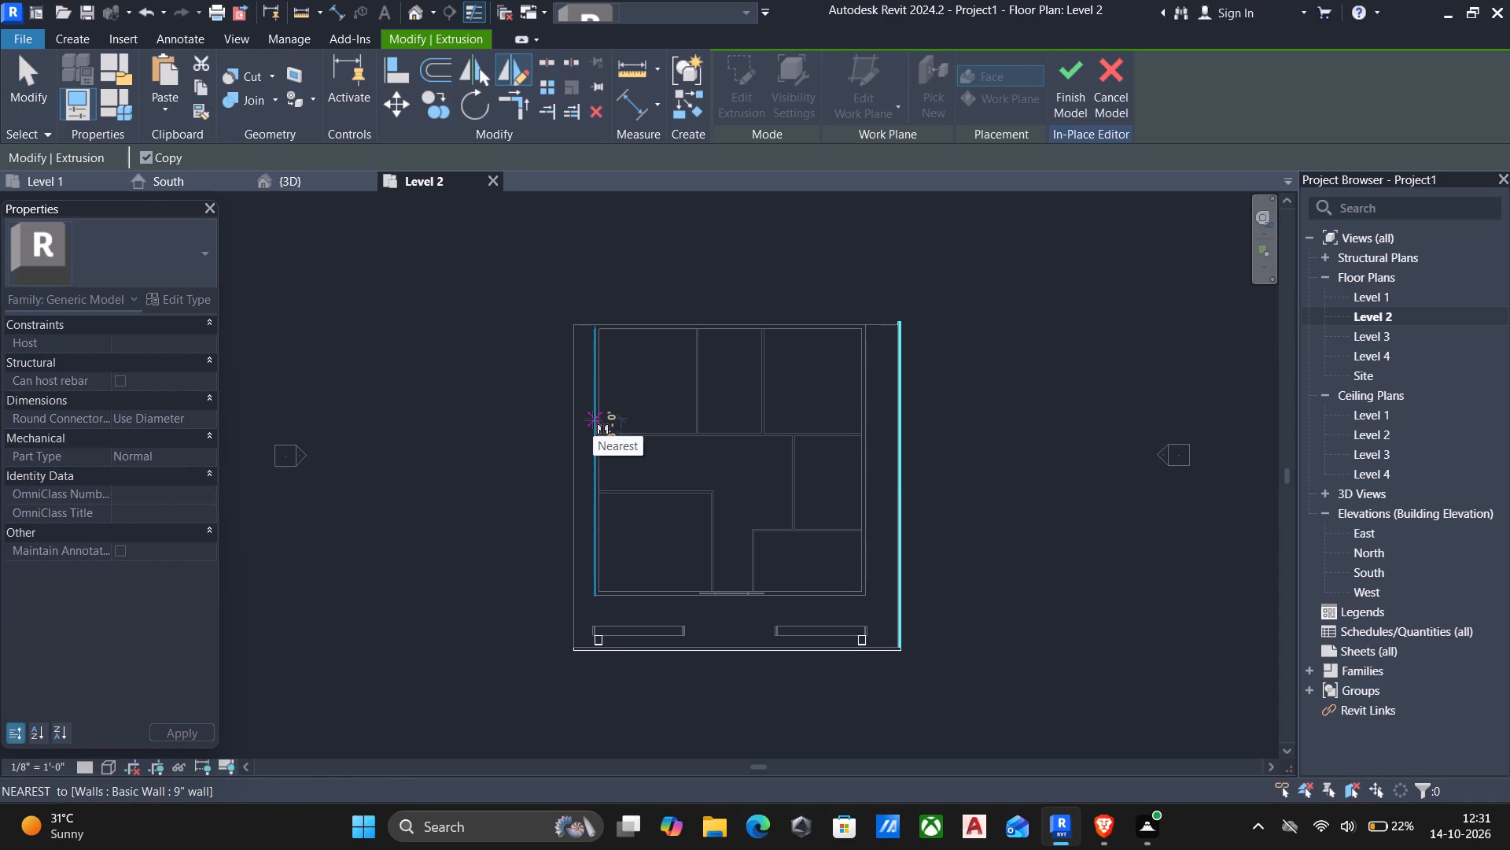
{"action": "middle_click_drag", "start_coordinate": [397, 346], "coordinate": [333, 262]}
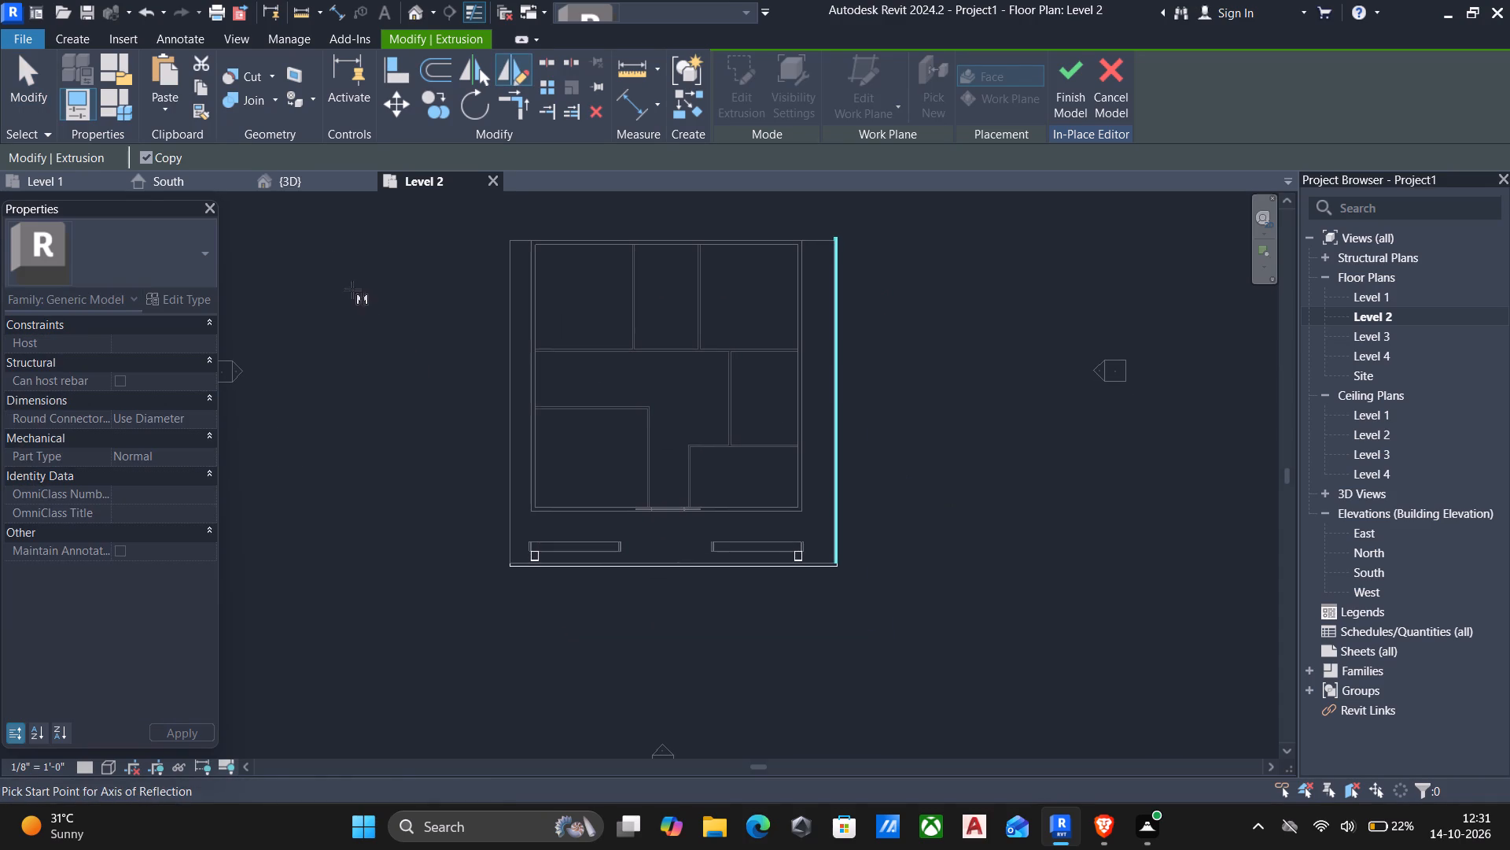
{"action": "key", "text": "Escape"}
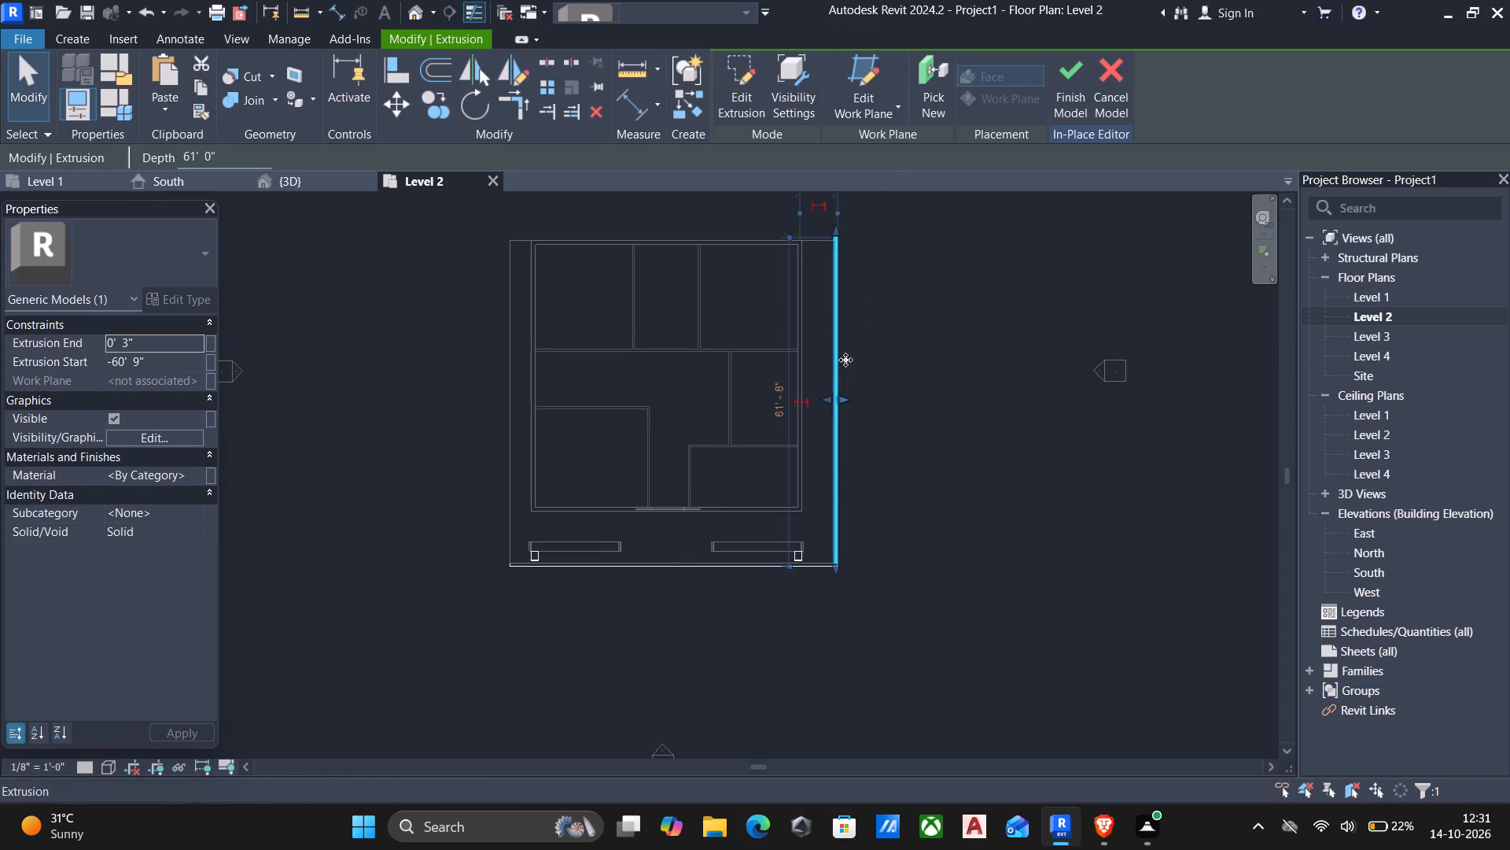
Draw a horizontal model line on Level 2 from the side cornice's front outer endpoint to the opposite end of the front cornice.
{"action": "type", "text": "li"}
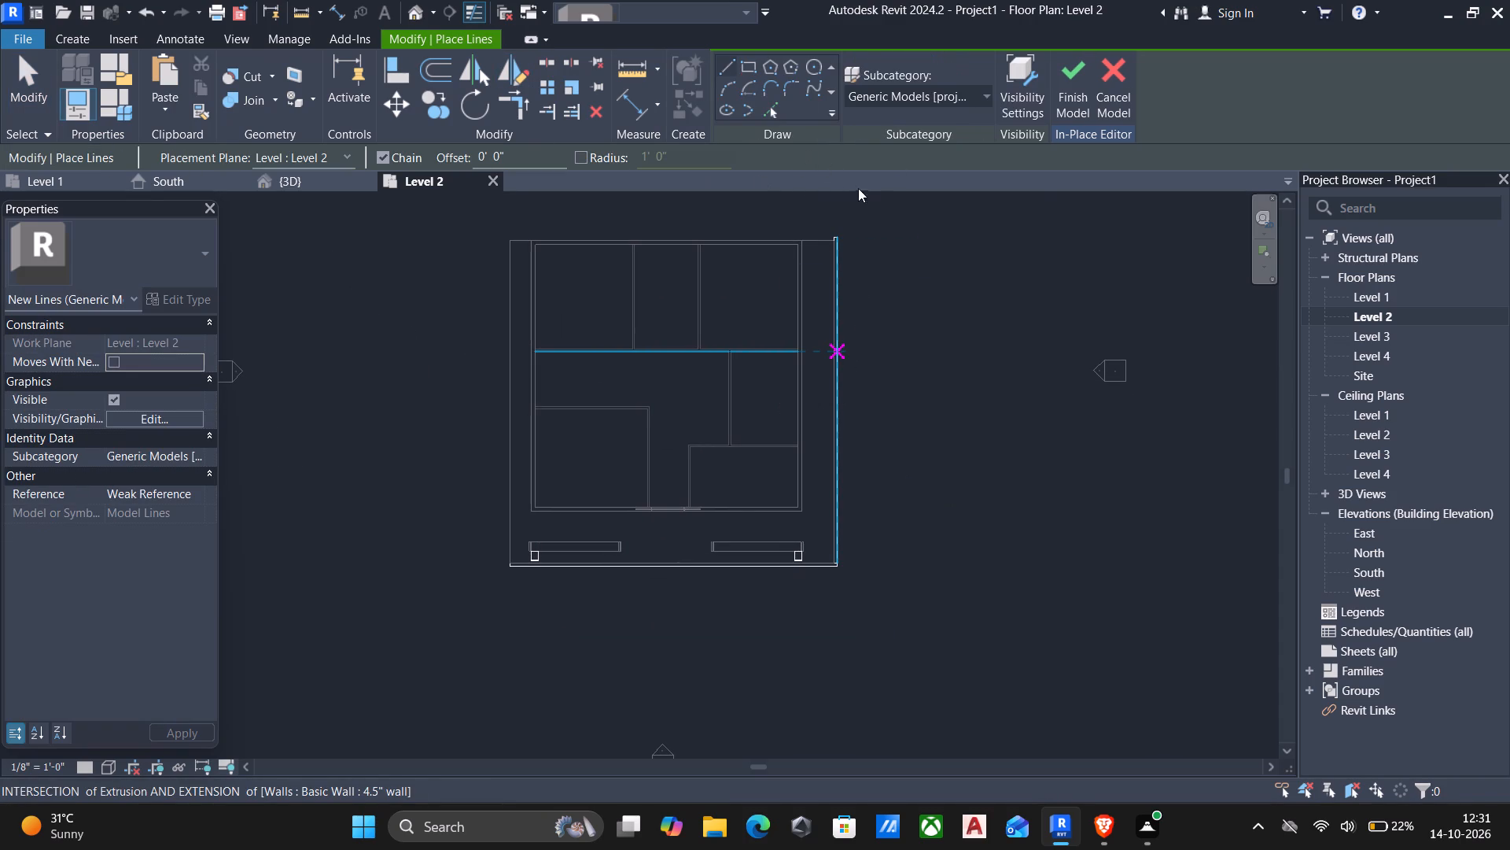
{"action": "left_click", "coordinate": [720, 65]}
{"action": "scroll", "coordinate": [796, 570], "scroll_direction": "up", "scroll_amount": 6}
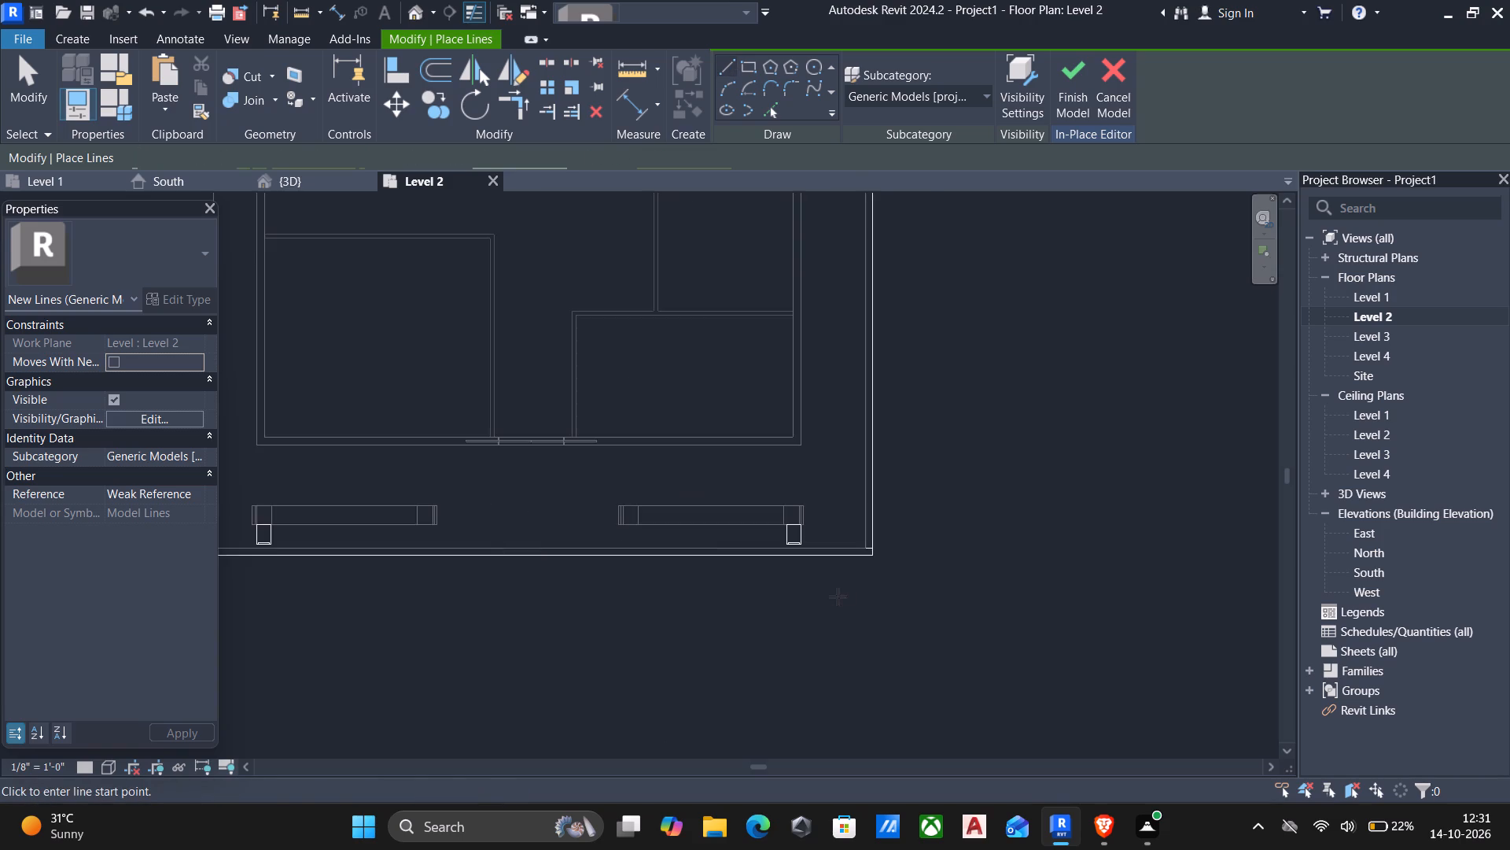
{"action": "scroll", "coordinate": [842, 593], "scroll_direction": "up", "scroll_amount": 6}
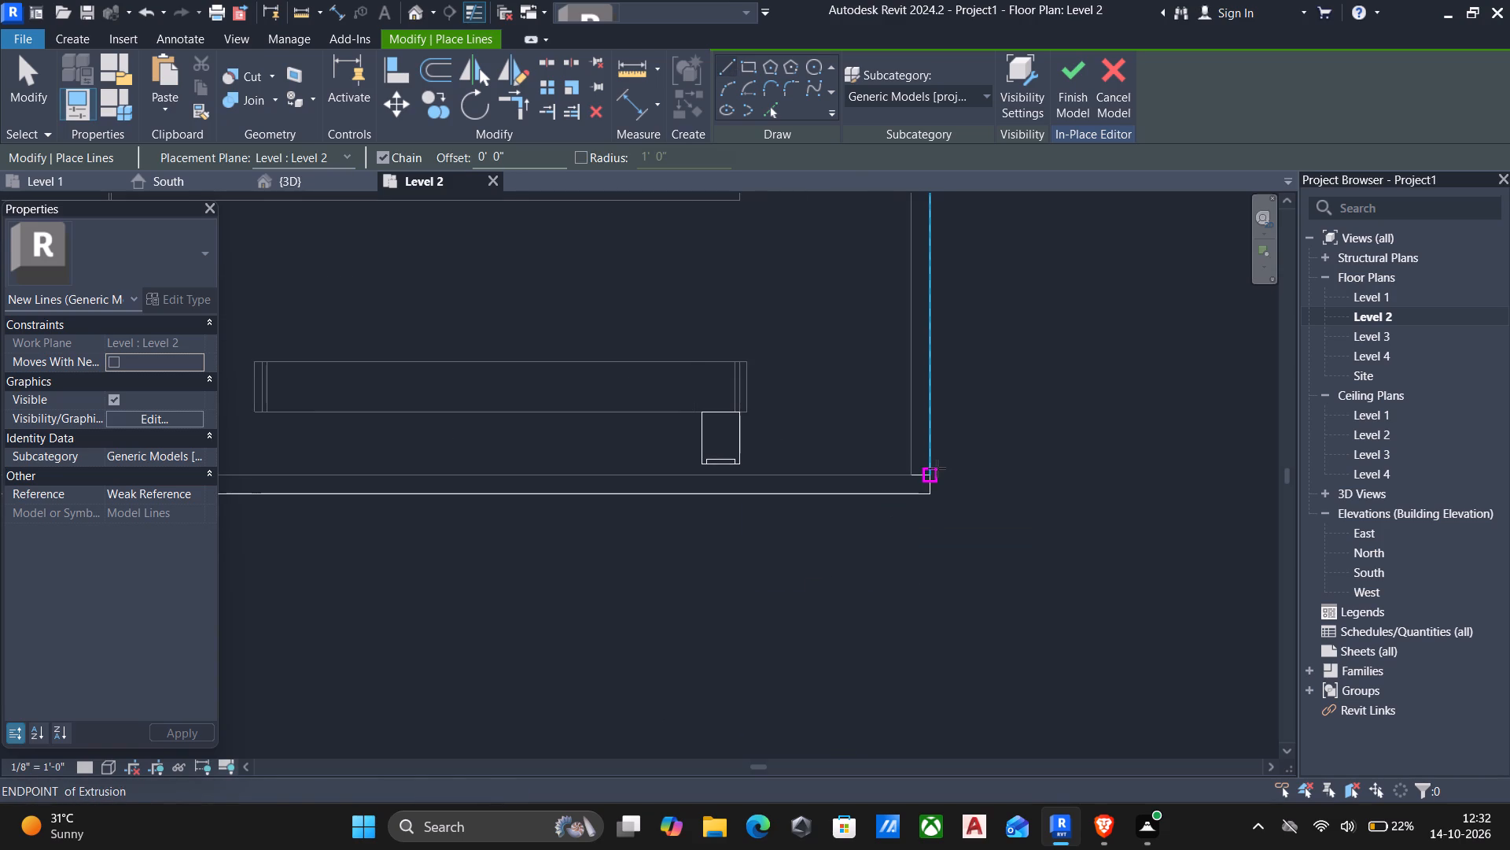
{"action": "left_click", "coordinate": [934, 478]}
{"action": "middle_click_drag", "start_coordinate": [697, 498], "coordinate": [848, 487]}
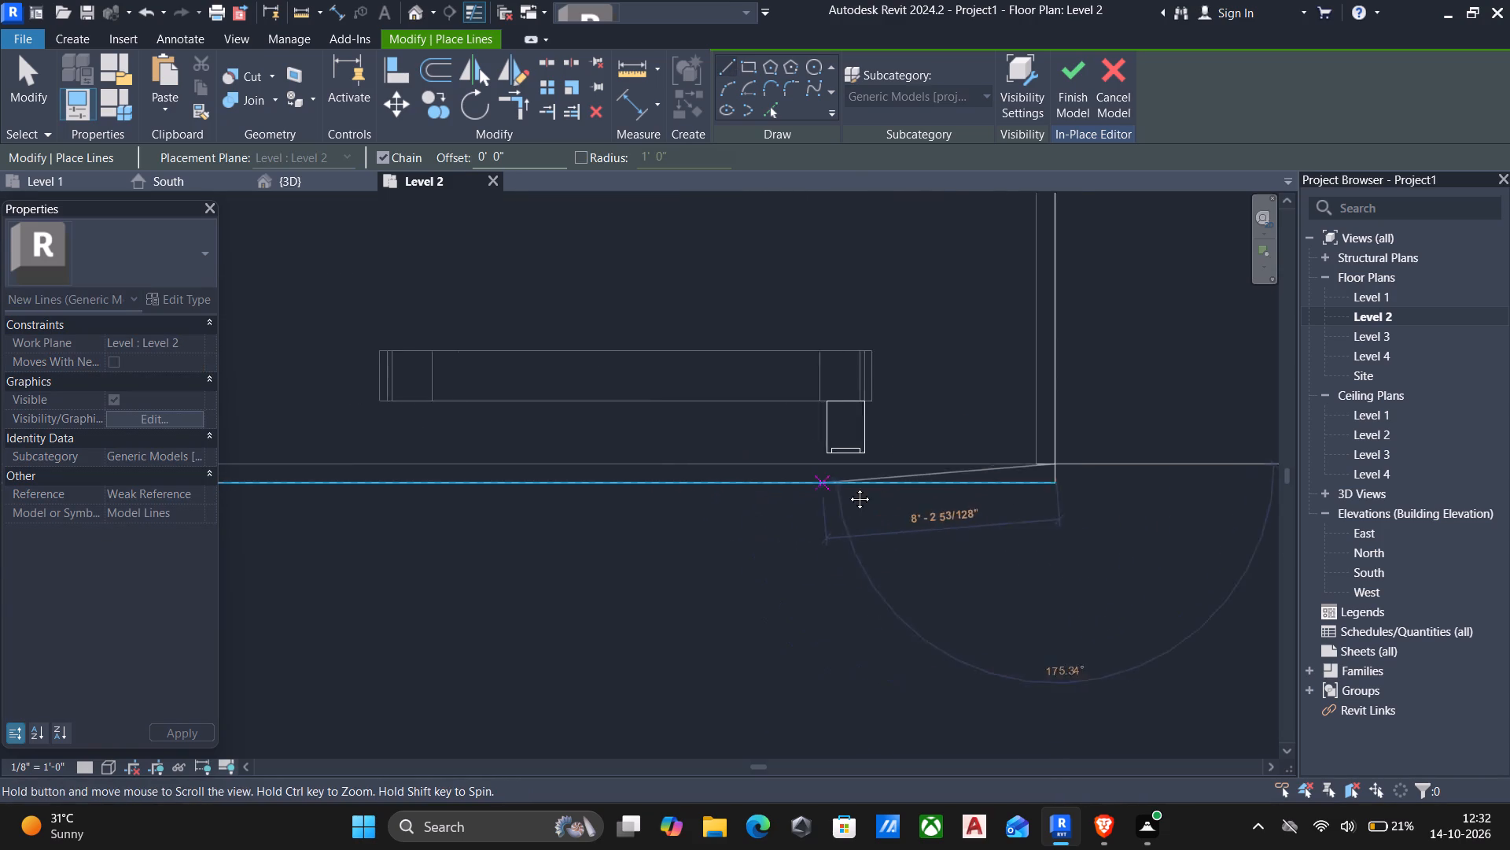
{"action": "middle_click_drag", "start_coordinate": [848, 487], "coordinate": [908, 492]}
{"action": "scroll", "coordinate": [909, 493], "scroll_direction": "down", "scroll_amount": 5}
{"action": "middle_click_drag", "start_coordinate": [773, 530], "coordinate": [915, 523]}
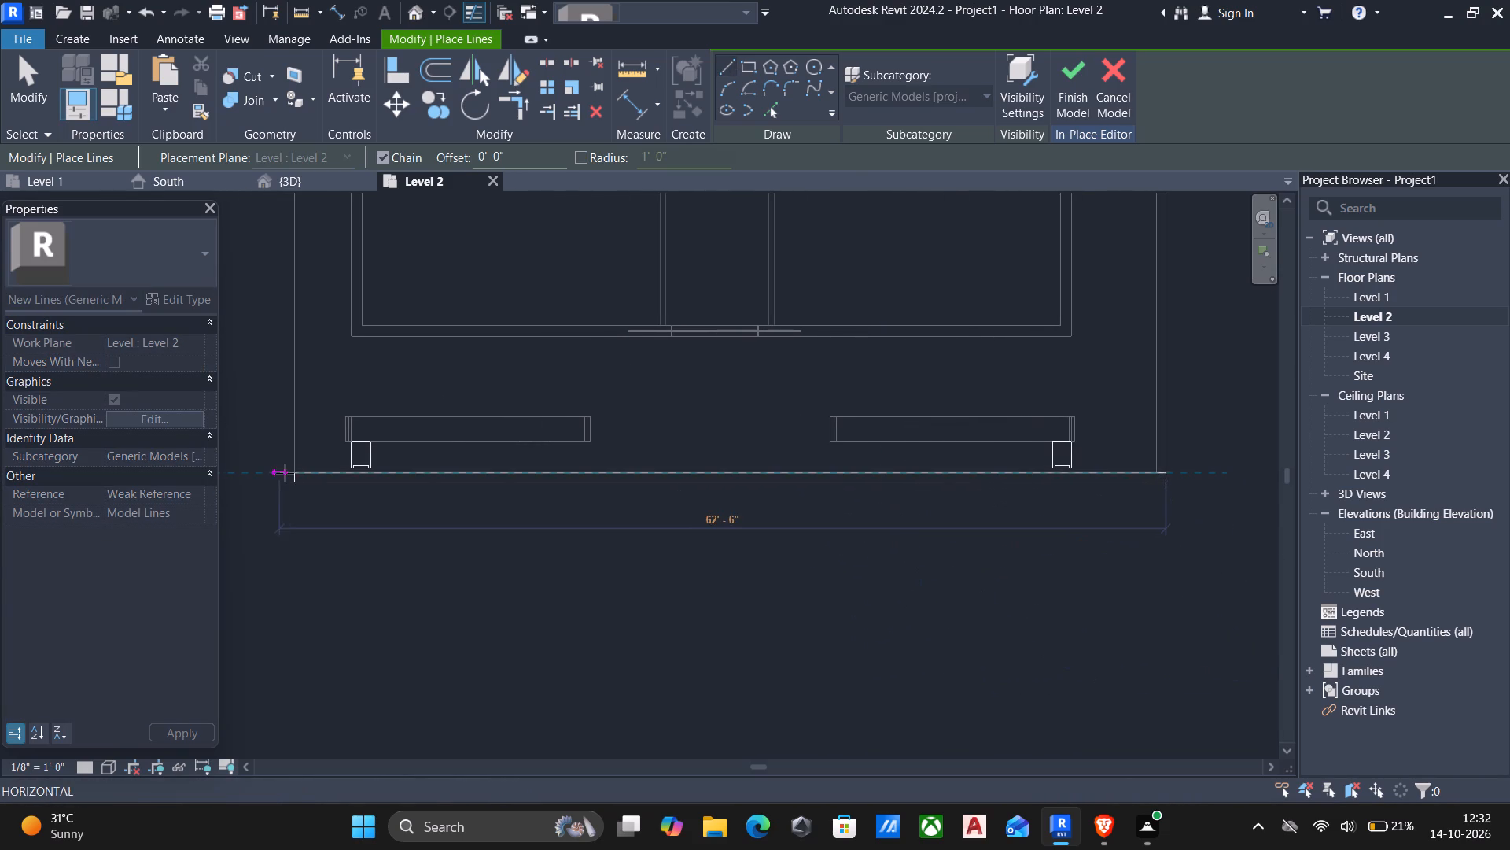
{"action": "left_click", "coordinate": [289, 475]}
{"action": "key", "text": "Escape"}
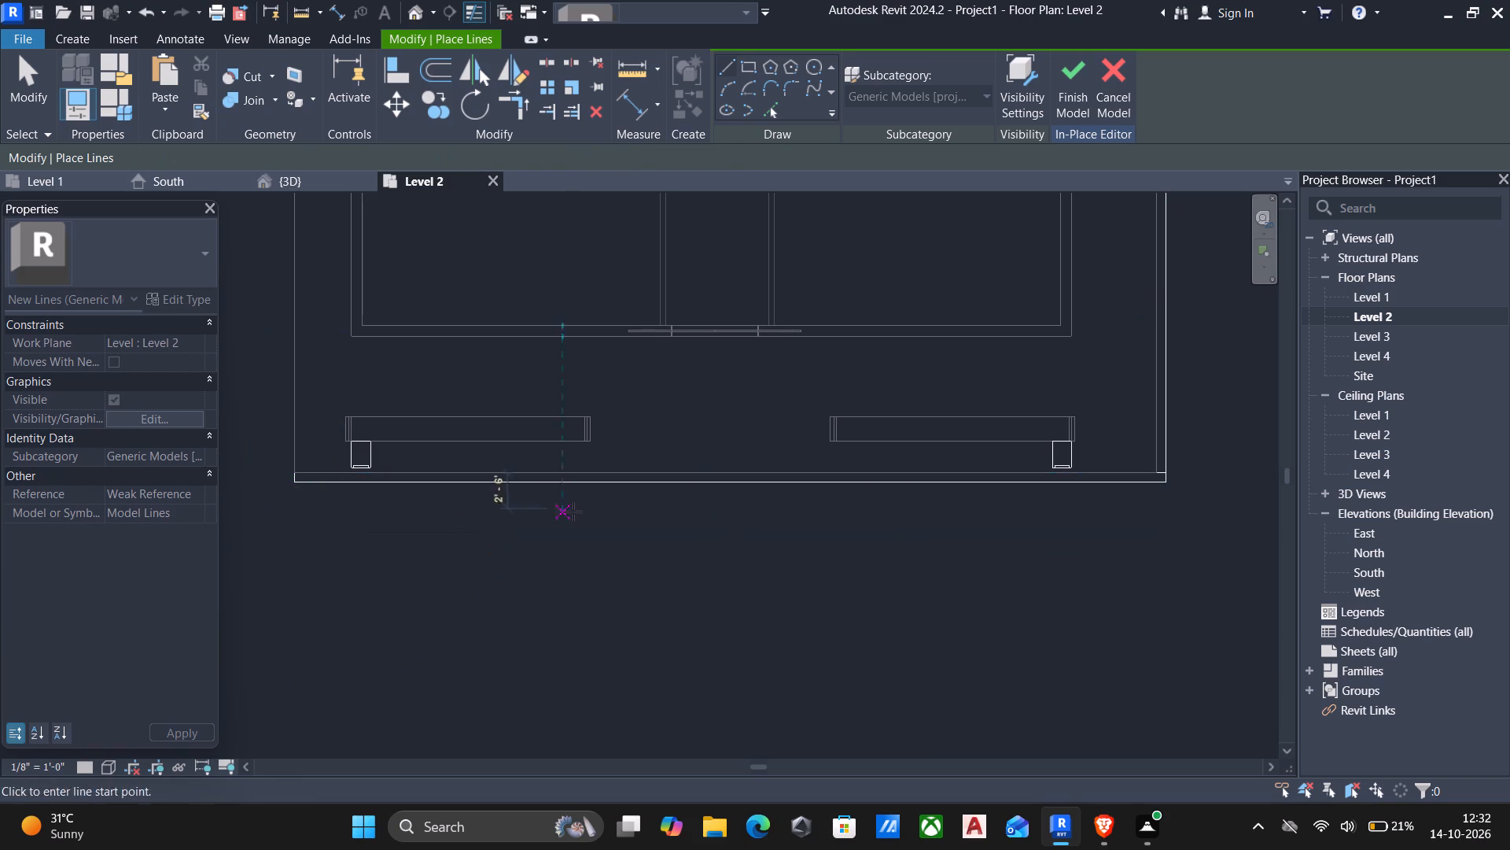
{"action": "key", "text": "Escape"}
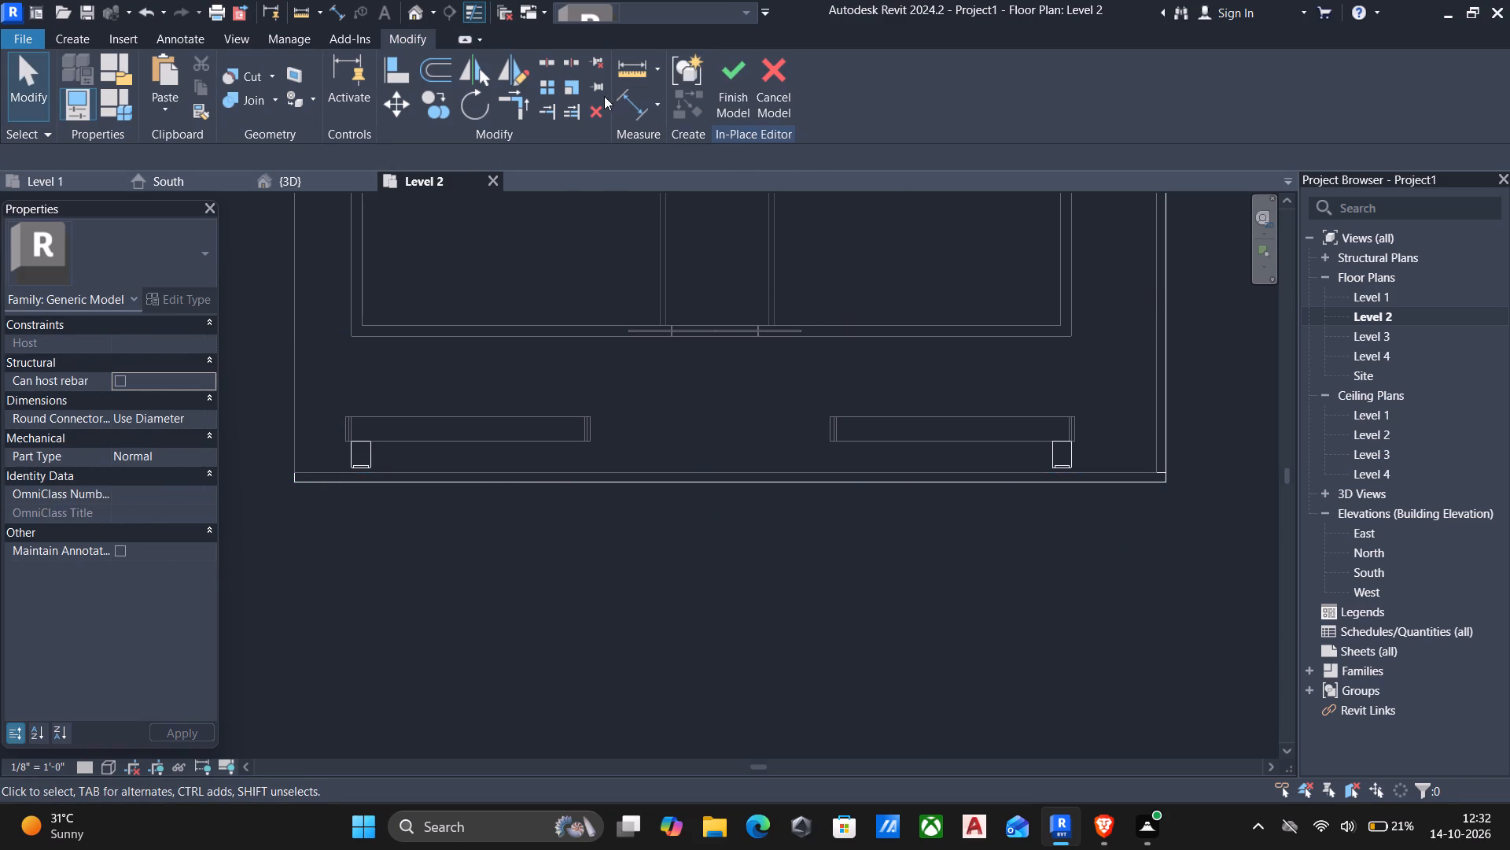
Mirror a copy of the side cornice to the opposite side about a vertical axis through the new model line's midpoint.
{"action": "left_click", "coordinate": [1171, 386]}
{"action": "type", "text": "dm"}
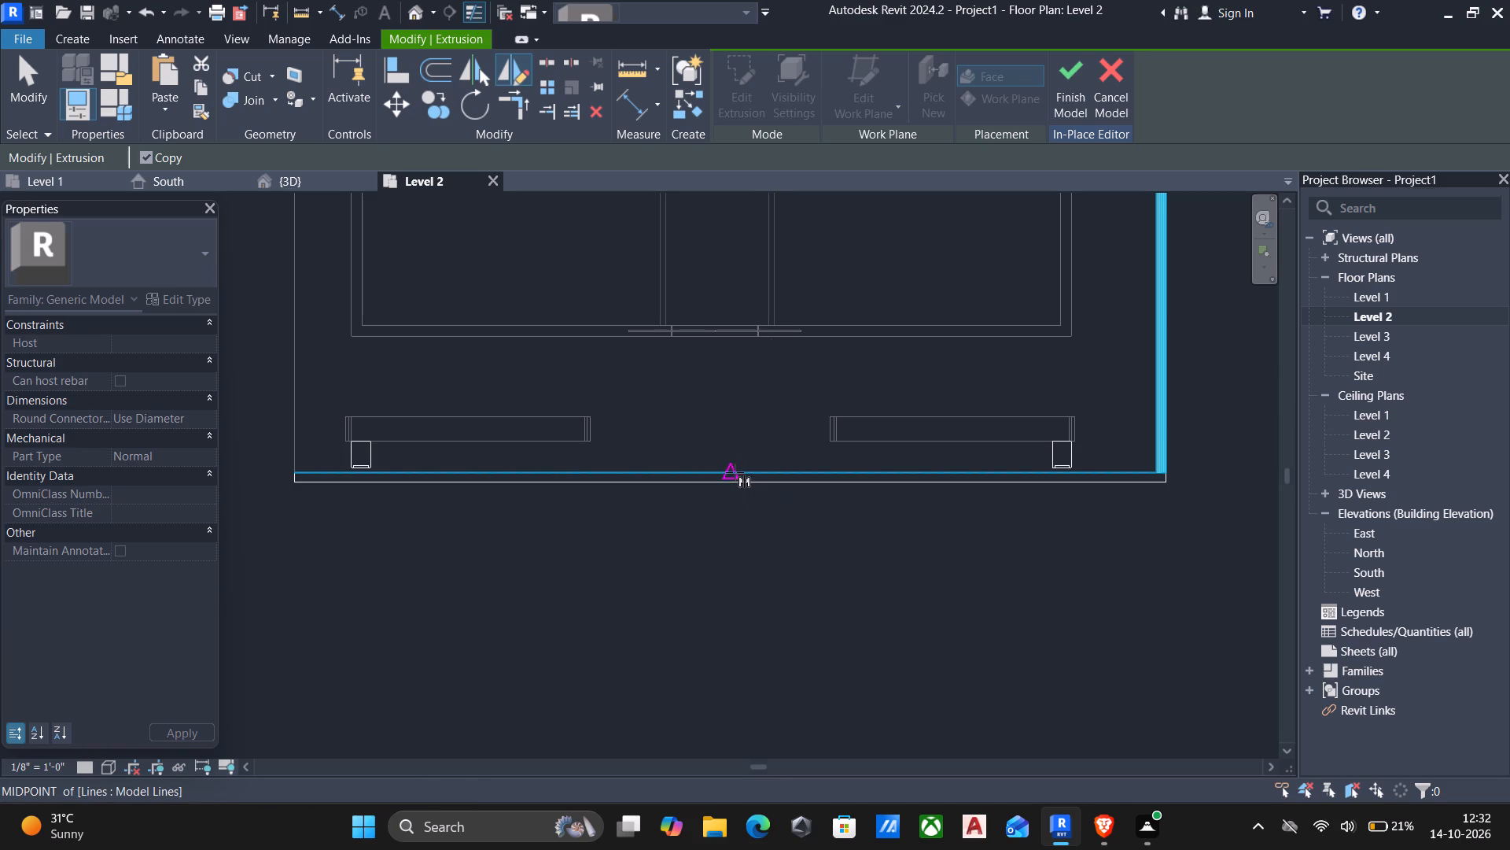
{"action": "left_click_drag", "start_coordinate": [731, 471], "coordinate": [731, 445]}
{"action": "middle_click_drag", "start_coordinate": [724, 364], "coordinate": [722, 487]}
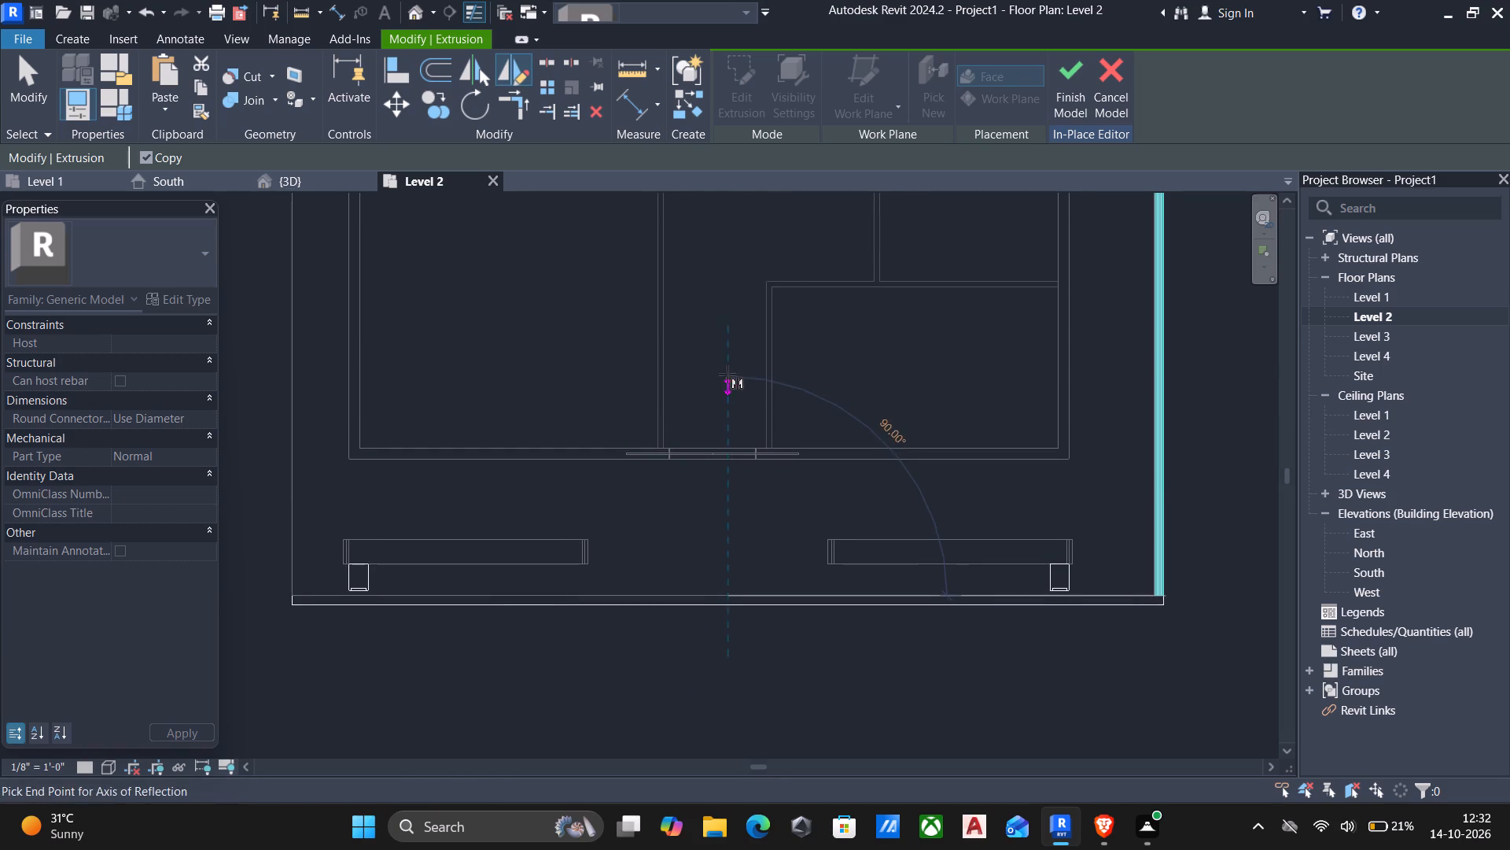
{"action": "scroll", "coordinate": [709, 332], "scroll_direction": "down", "scroll_amount": 6}
{"action": "middle_click_drag", "start_coordinate": [711, 334], "coordinate": [718, 574]}
{"action": "scroll", "coordinate": [718, 574], "scroll_direction": "down", "scroll_amount": 4}
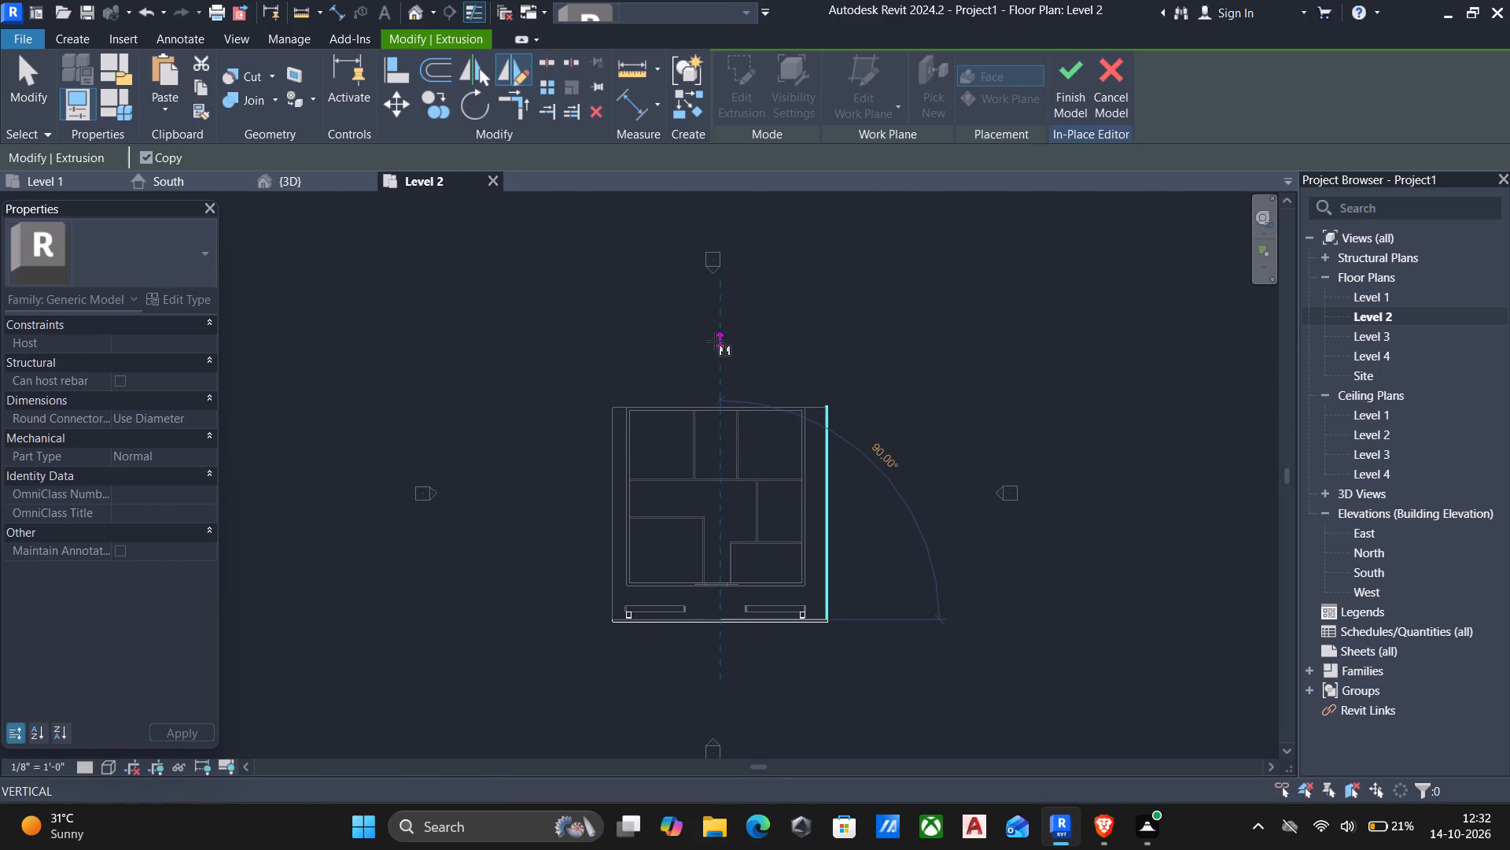
{"action": "left_click", "coordinate": [715, 341]}
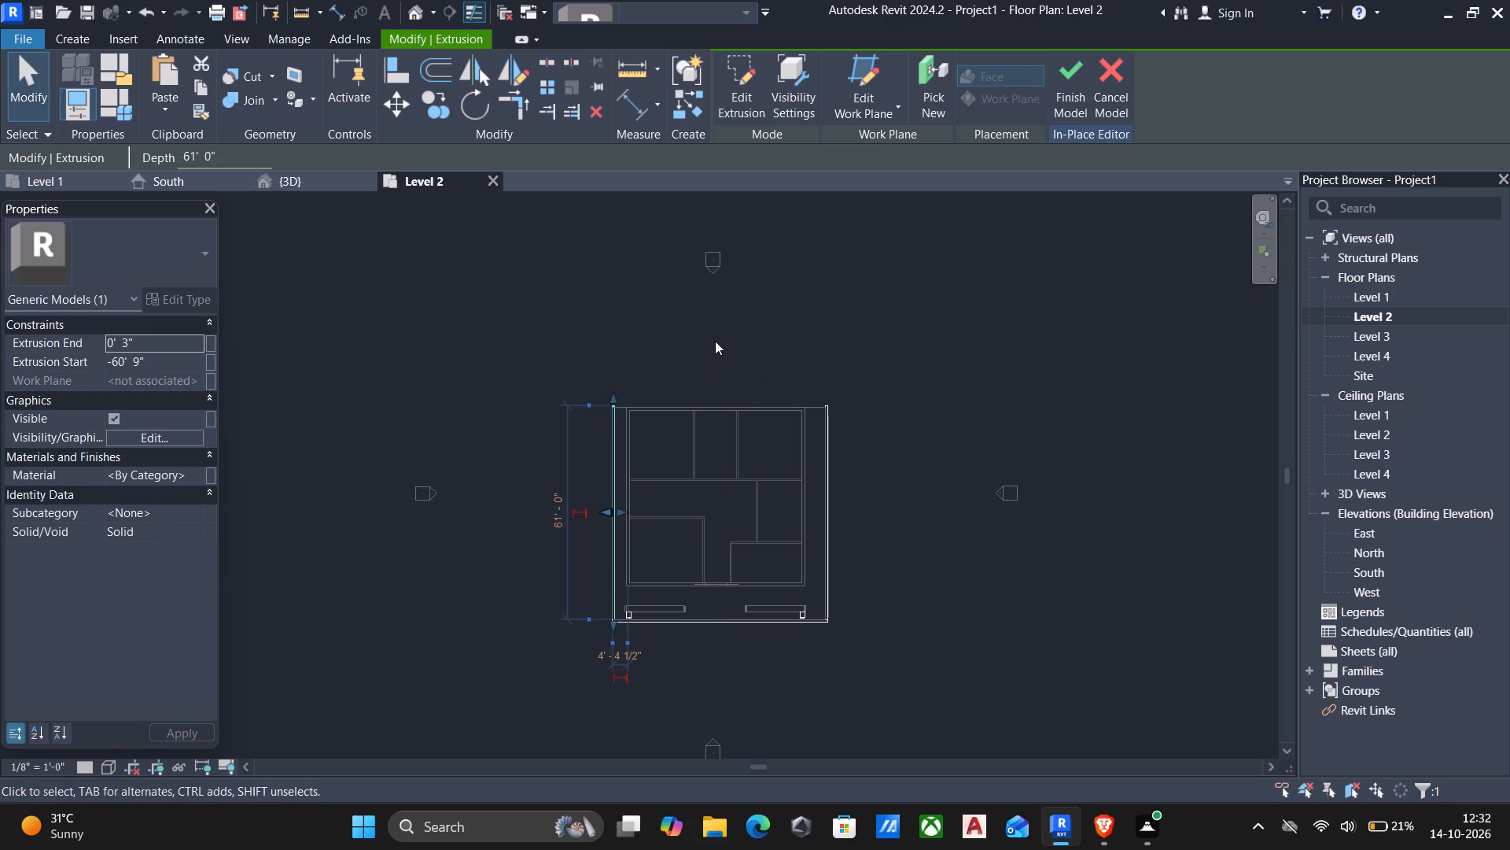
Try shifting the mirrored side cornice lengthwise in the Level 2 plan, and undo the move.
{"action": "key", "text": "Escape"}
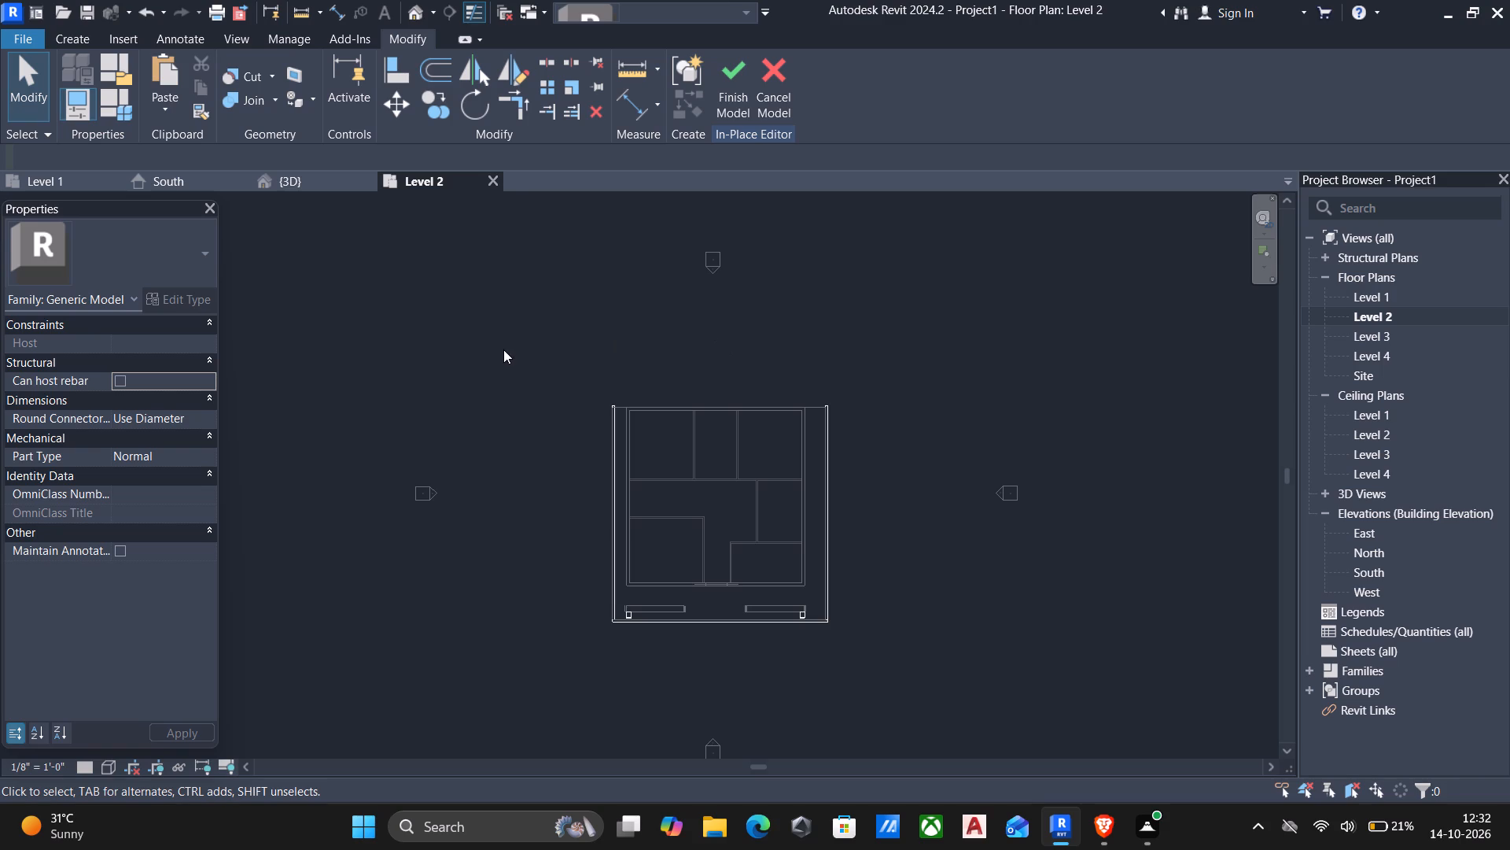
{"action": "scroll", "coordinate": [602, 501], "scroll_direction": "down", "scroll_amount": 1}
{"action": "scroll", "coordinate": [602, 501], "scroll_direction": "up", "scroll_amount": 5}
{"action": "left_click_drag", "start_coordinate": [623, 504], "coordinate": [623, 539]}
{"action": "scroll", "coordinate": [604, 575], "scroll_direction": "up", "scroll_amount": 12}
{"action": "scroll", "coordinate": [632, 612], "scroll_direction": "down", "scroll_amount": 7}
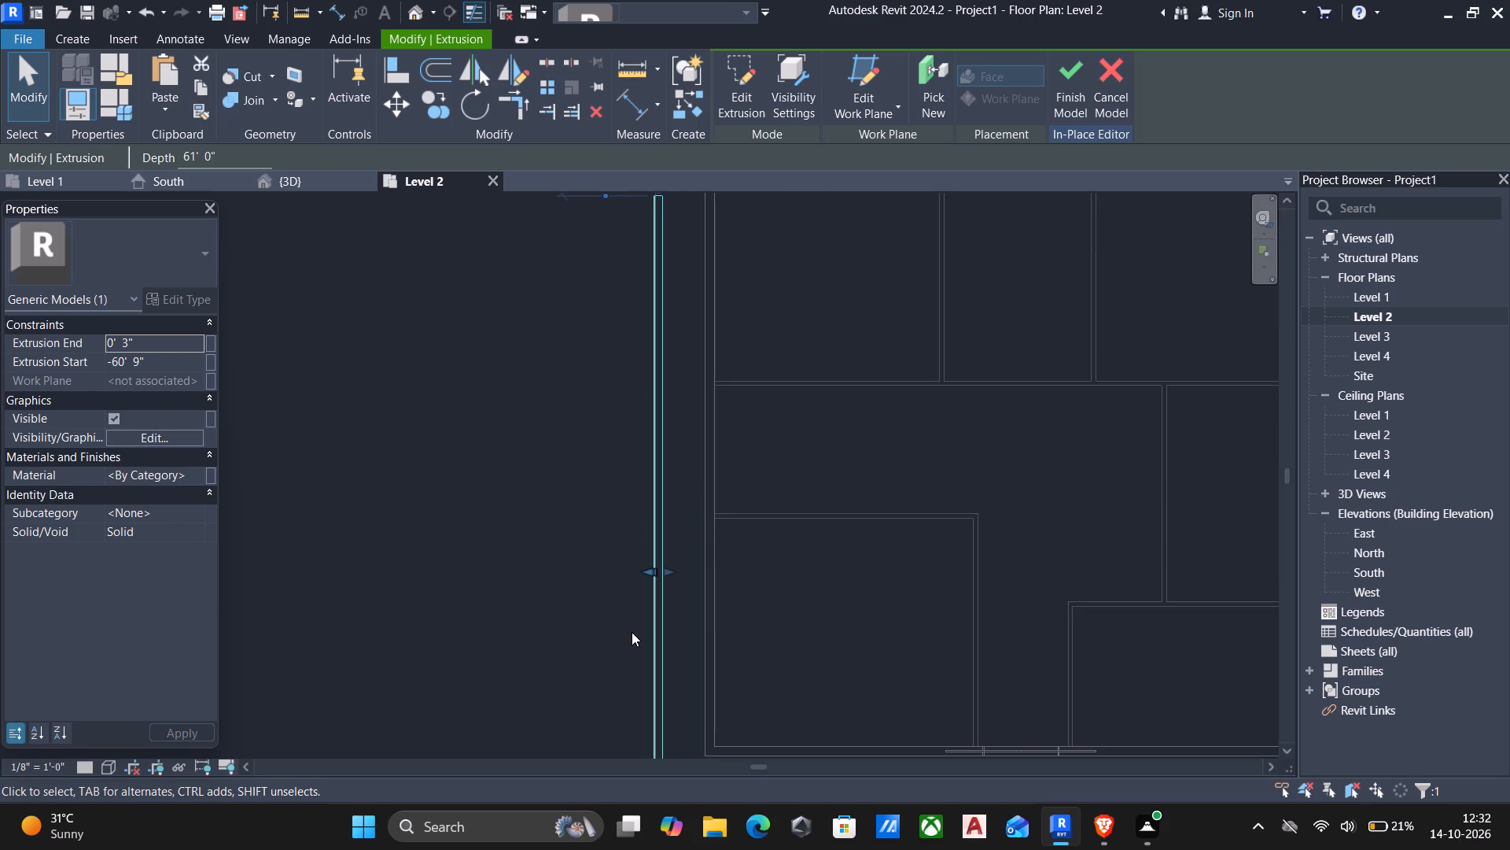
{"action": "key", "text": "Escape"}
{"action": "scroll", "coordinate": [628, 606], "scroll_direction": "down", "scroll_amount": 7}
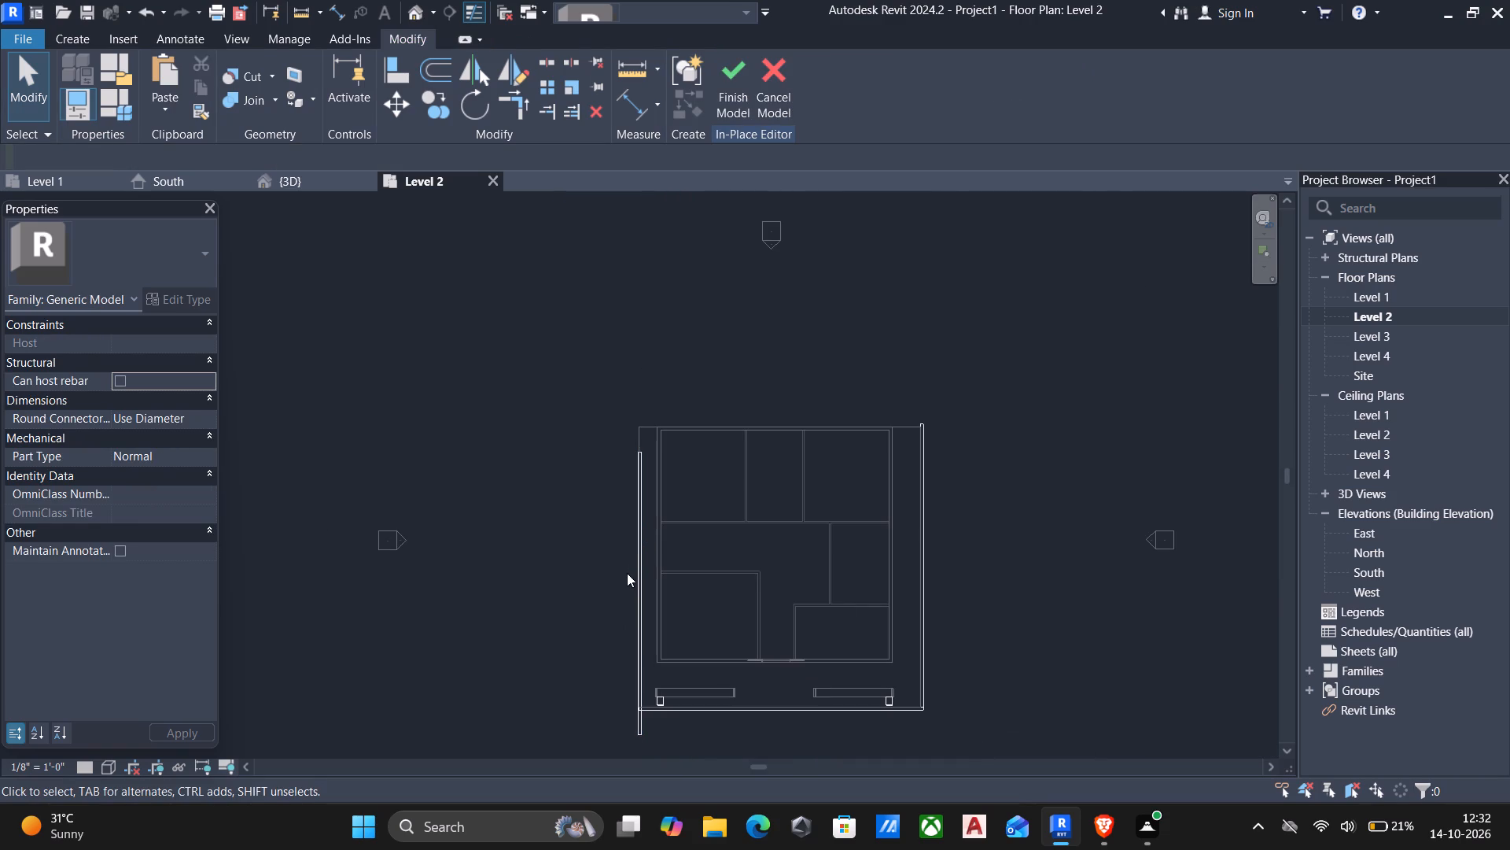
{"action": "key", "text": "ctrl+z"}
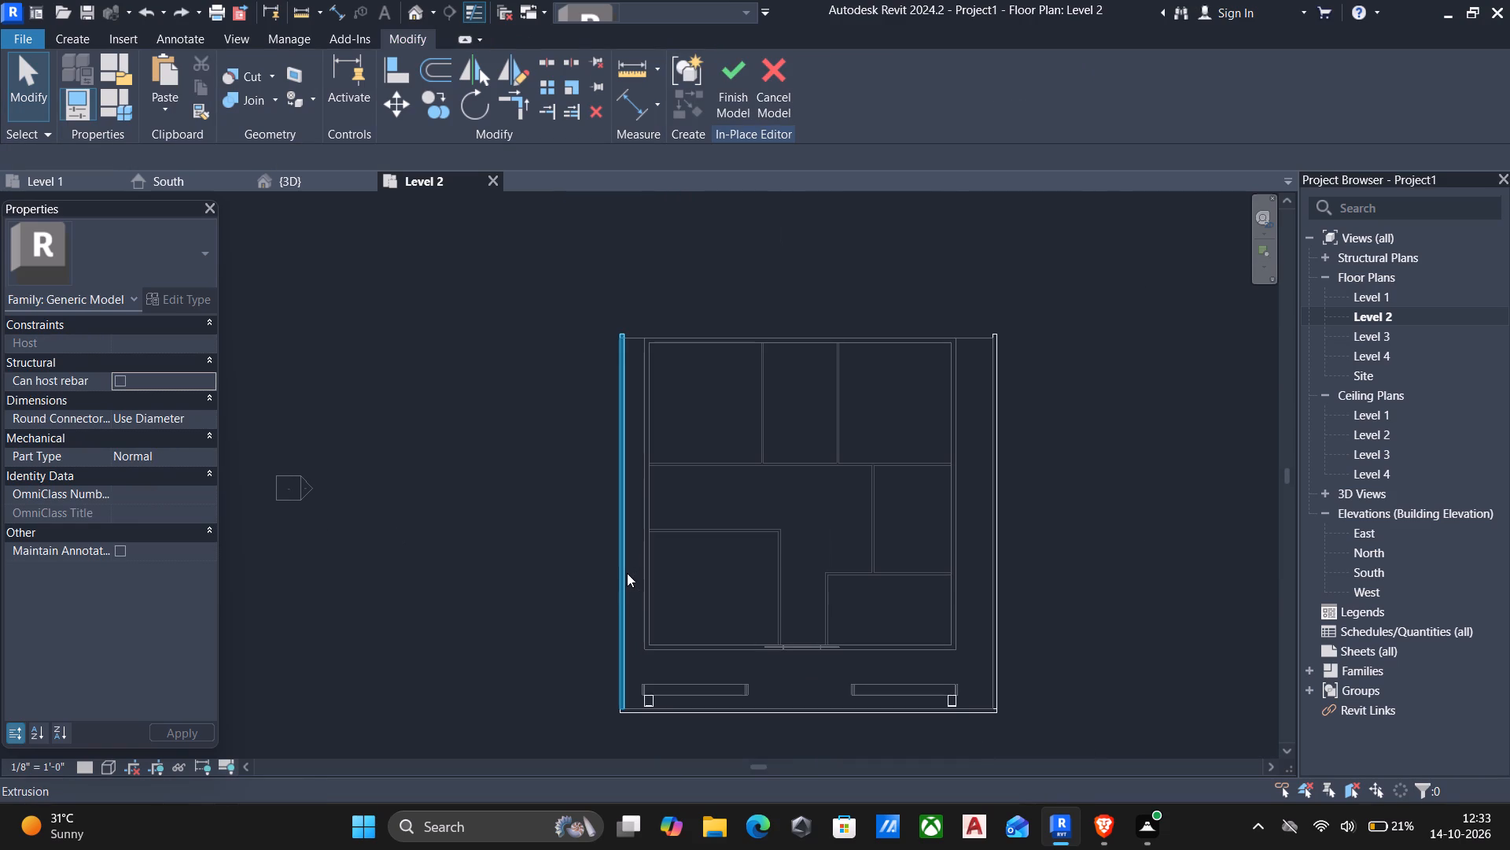
Finish the in-place model with the mirrored cornice kept, and show the model in the default 3D view.
{"action": "scroll", "coordinate": [651, 394], "scroll_direction": "up", "scroll_amount": 3}
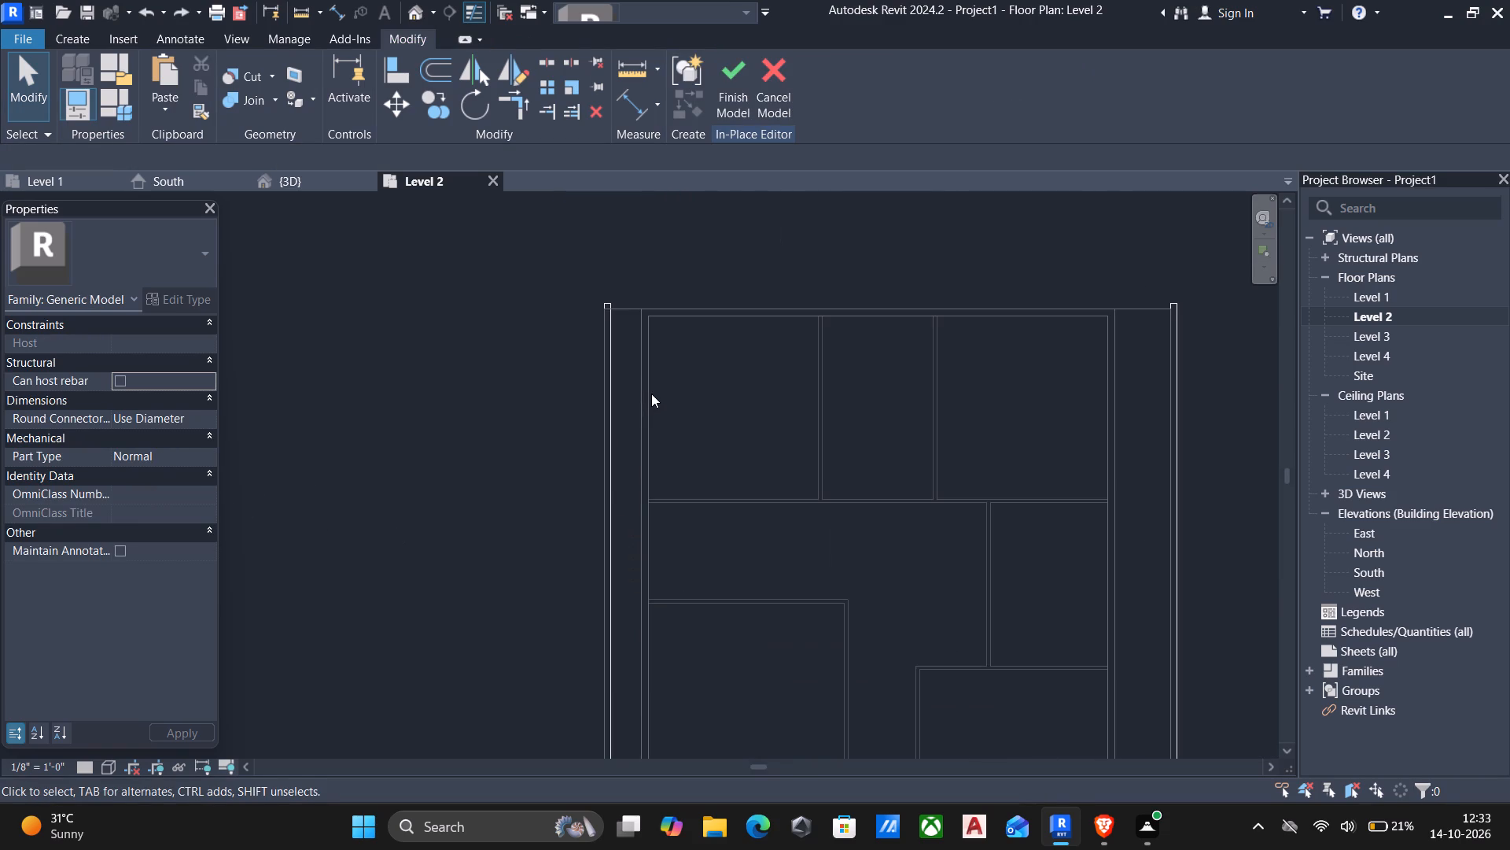
{"action": "scroll", "coordinate": [605, 401], "scroll_direction": "up", "scroll_amount": 1}
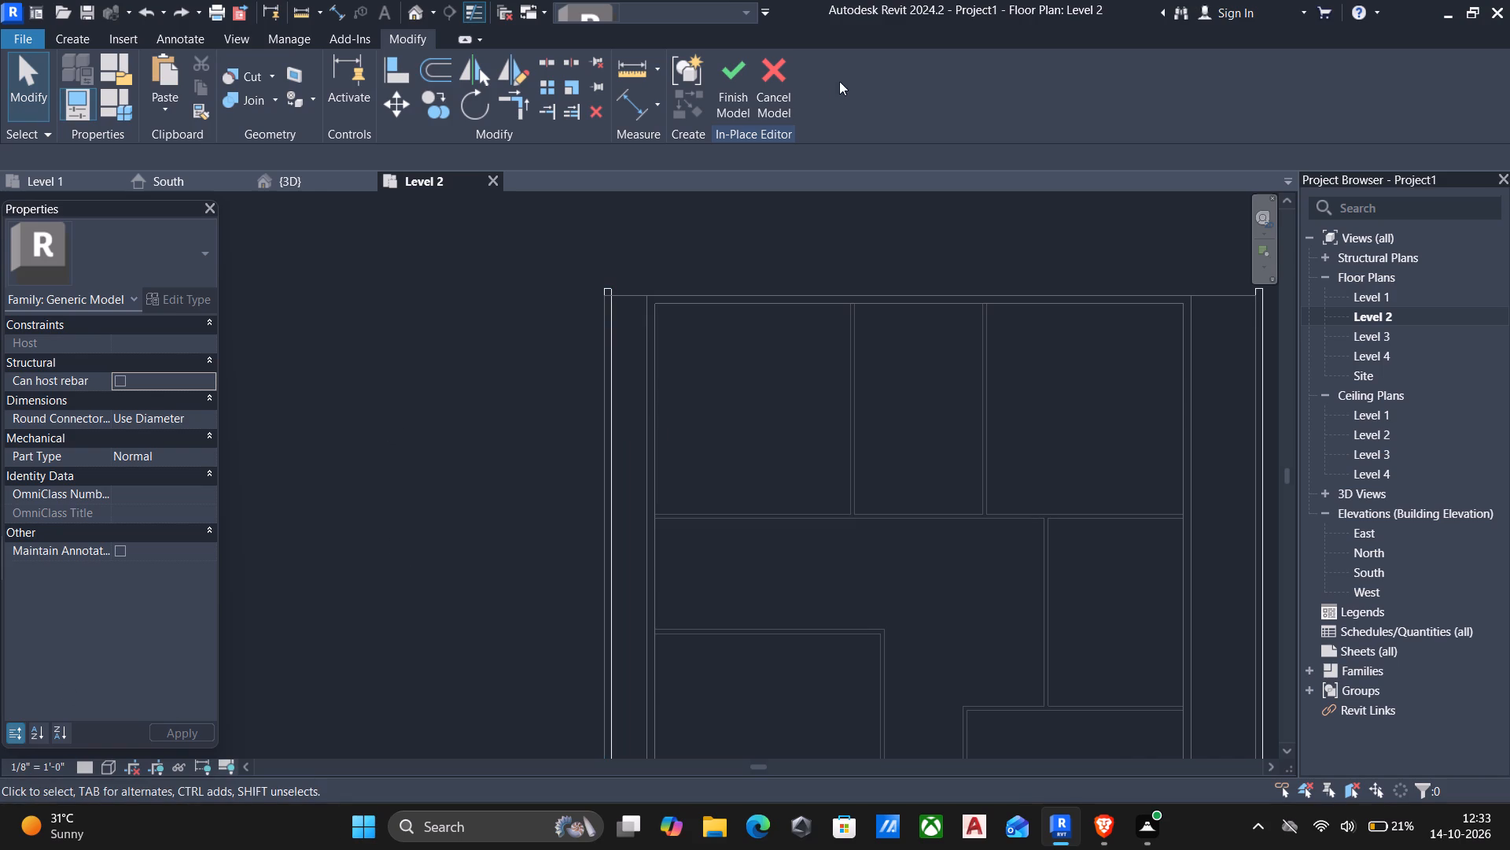
{"action": "left_click", "coordinate": [720, 84]}
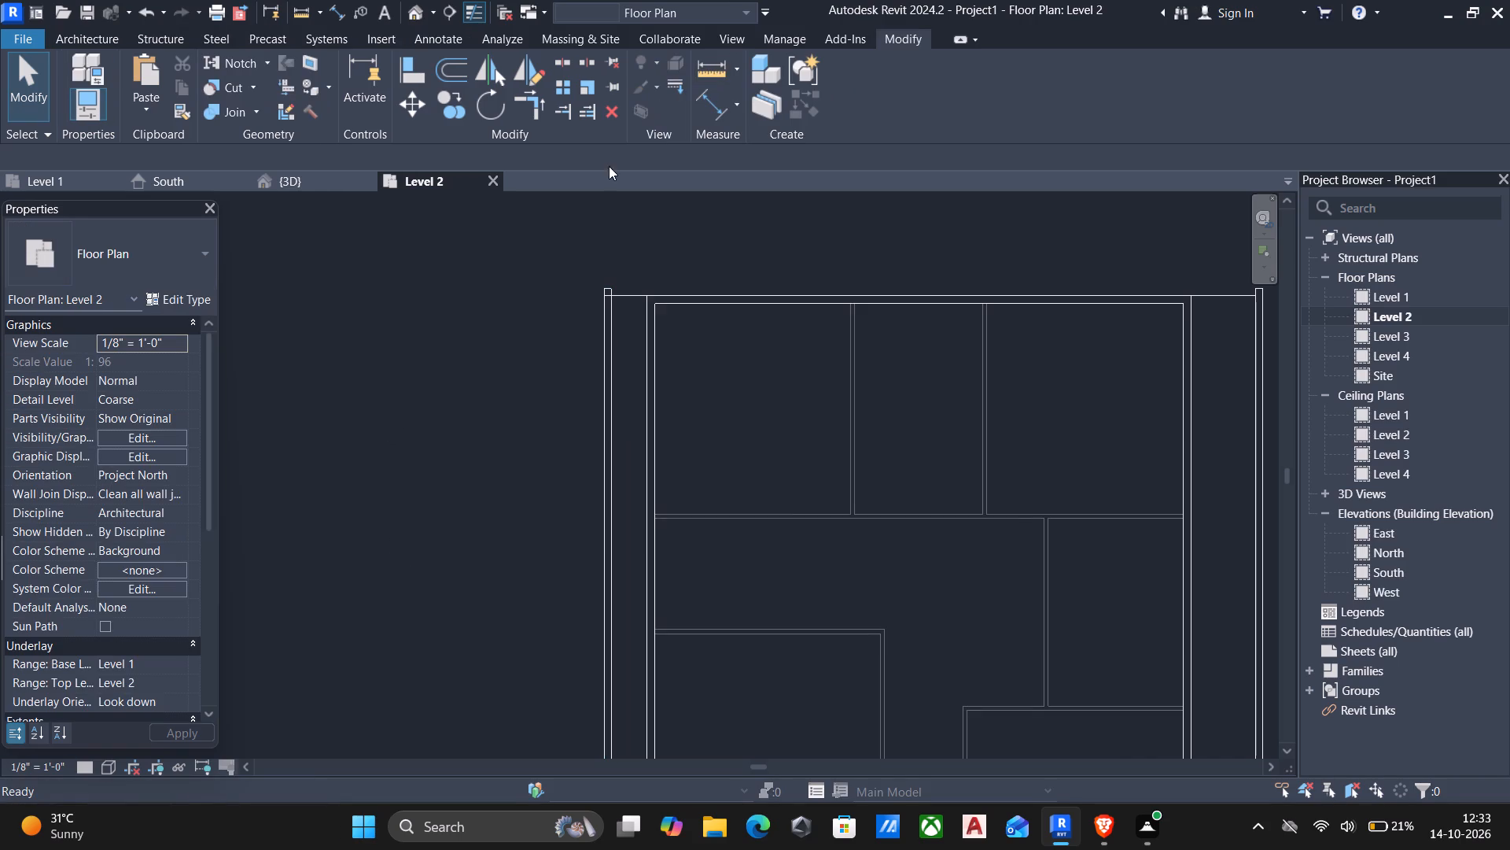
{"action": "left_click", "coordinate": [407, 12]}
Examine the side cornices against the Level 2 slab edges and their corners from the front, side and rear in 3D.
{"action": "scroll", "coordinate": [476, 213], "scroll_direction": "down", "scroll_amount": 2}
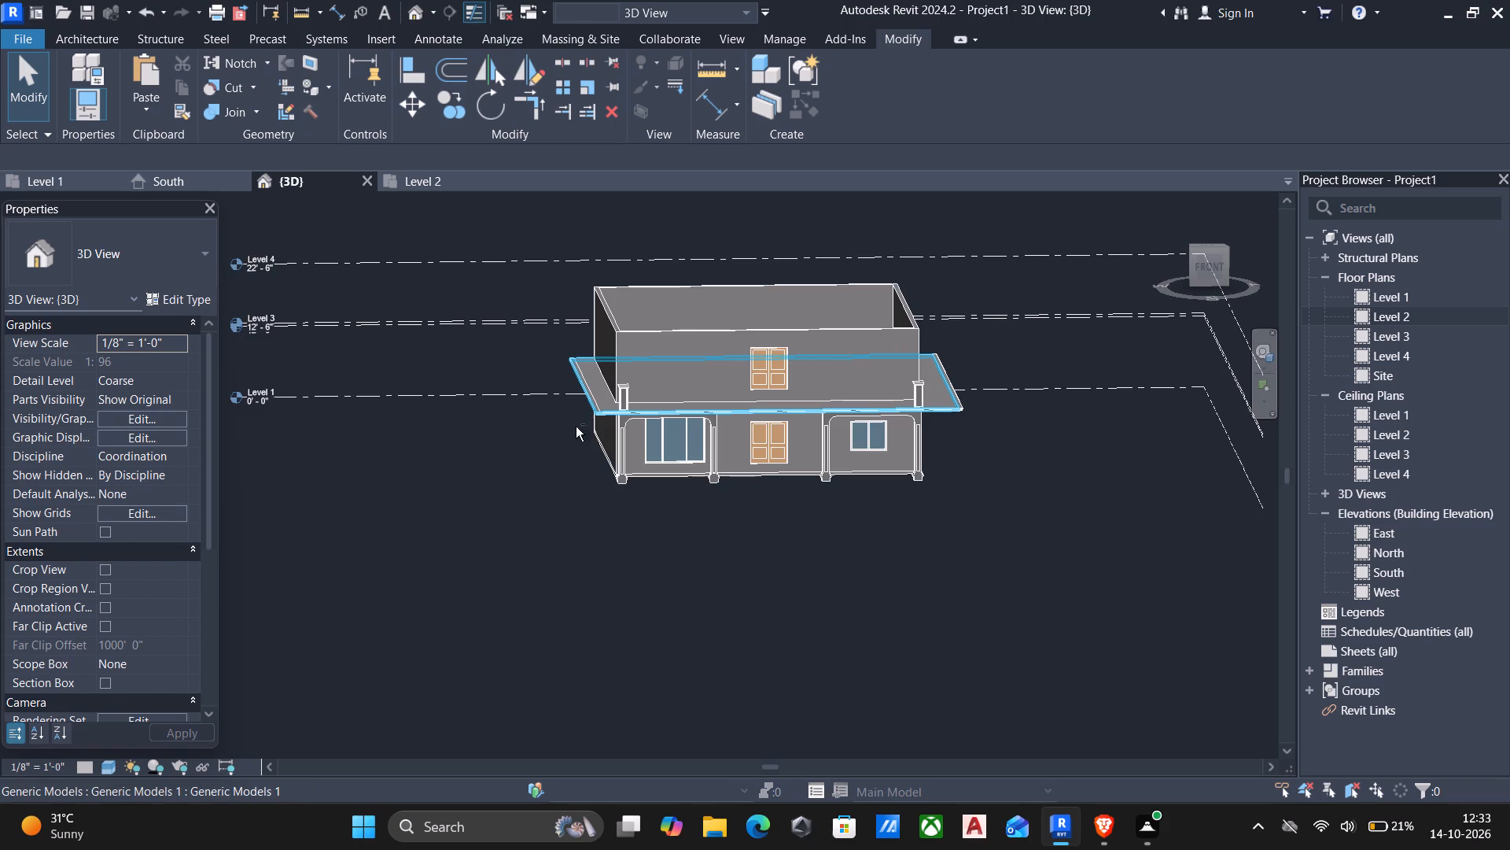
{"action": "middle_click_drag", "start_coordinate": [576, 426], "coordinate": [646, 337], "text": "shift"}
{"action": "scroll", "coordinate": [624, 453], "scroll_direction": "up", "scroll_amount": 5}
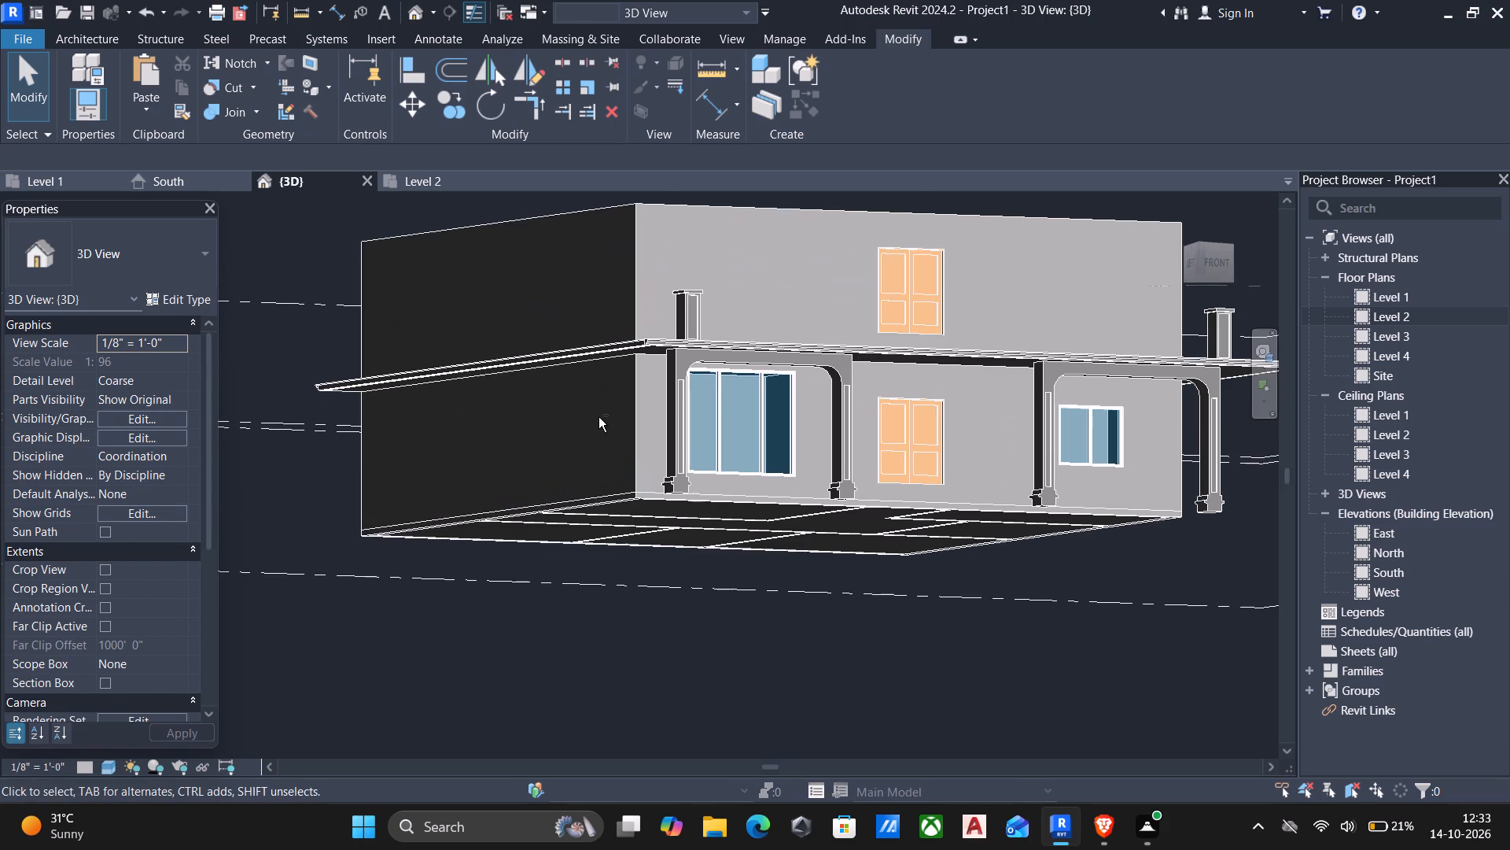
{"action": "scroll", "coordinate": [515, 436], "scroll_direction": "down", "scroll_amount": 3}
{"action": "middle_click_drag", "start_coordinate": [530, 439], "coordinate": [497, 422], "text": "shift"}
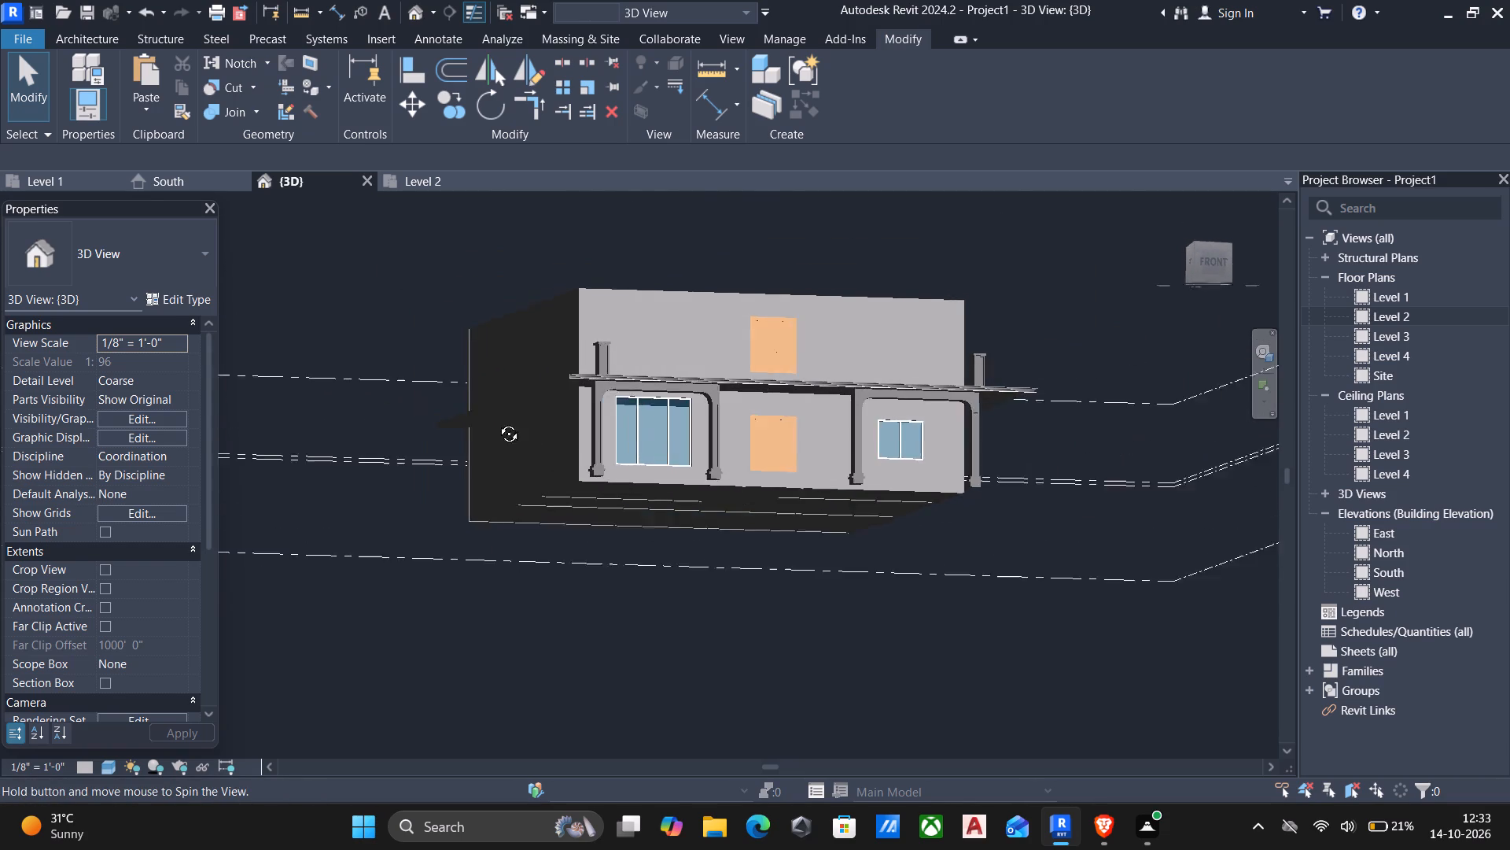
{"action": "middle_click_drag", "start_coordinate": [497, 422], "coordinate": [471, 371], "text": "shift"}
{"action": "scroll", "coordinate": [538, 405], "scroll_direction": "up", "scroll_amount": 6}
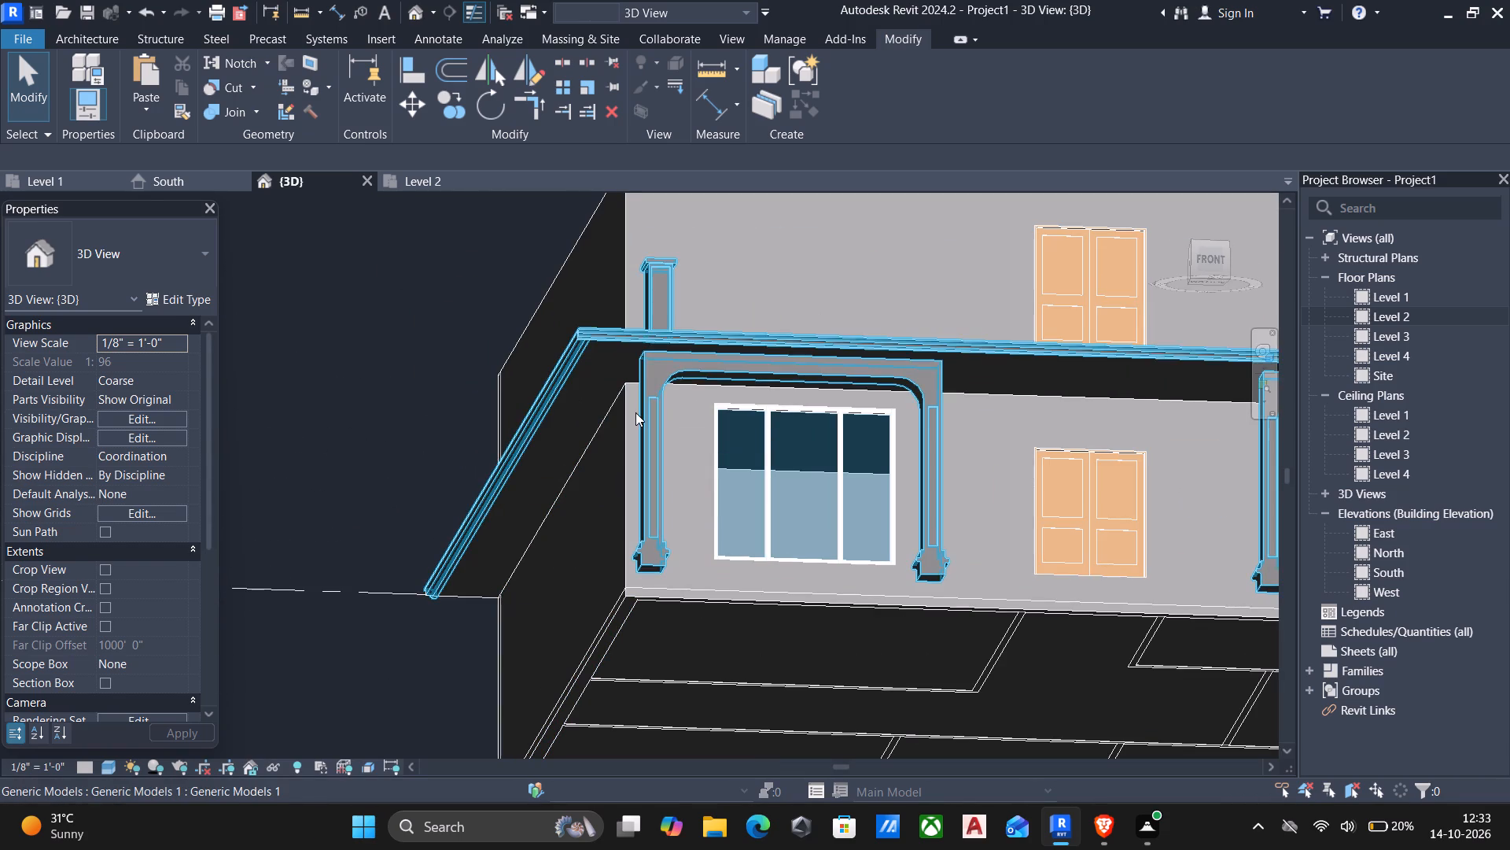
{"action": "scroll", "coordinate": [643, 431], "scroll_direction": "down", "scroll_amount": 2}
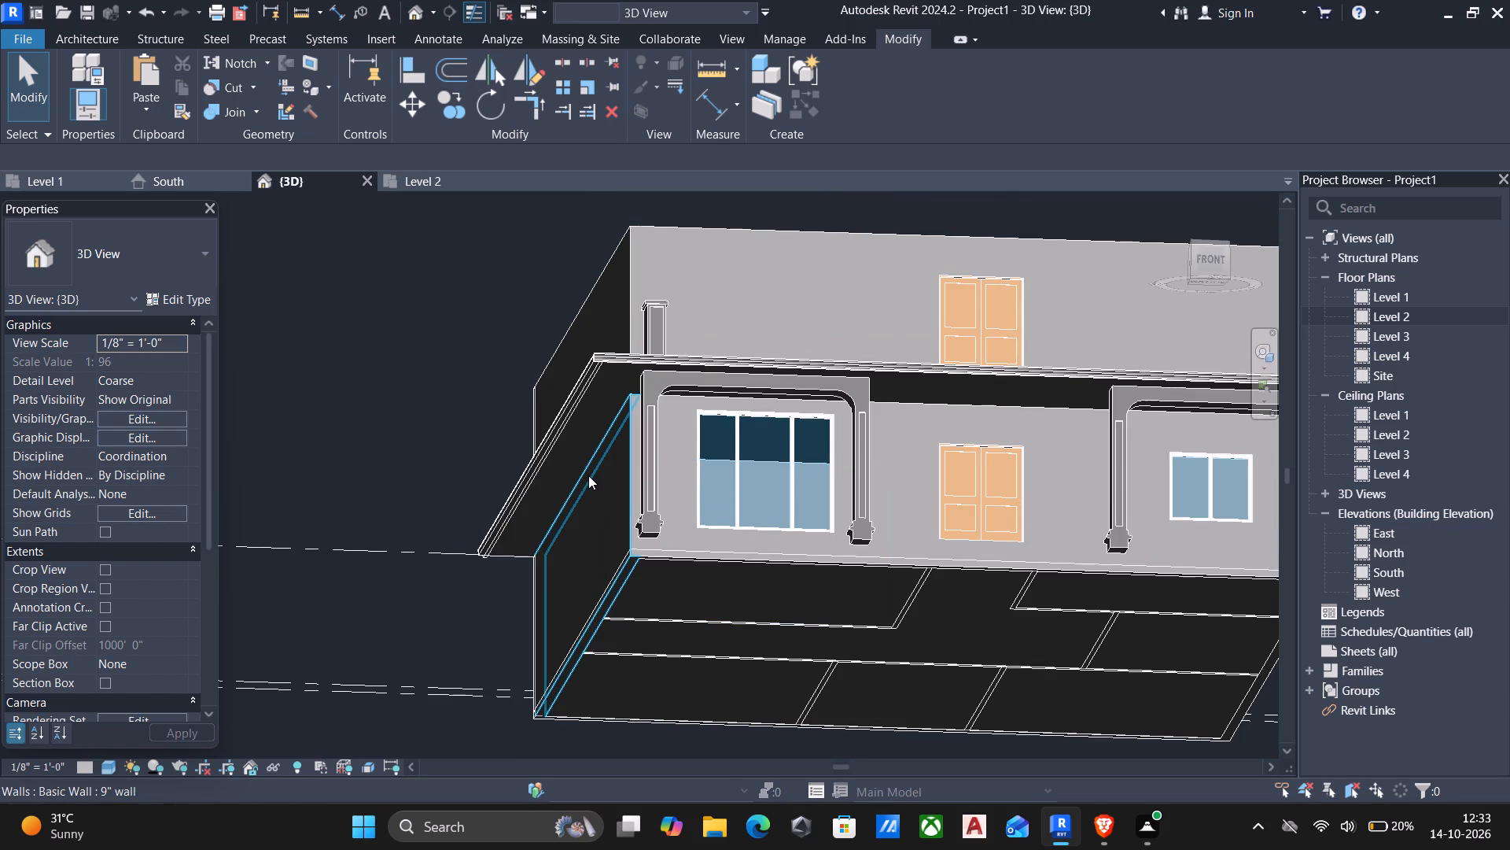
{"action": "scroll", "coordinate": [564, 419], "scroll_direction": "up", "scroll_amount": 6}
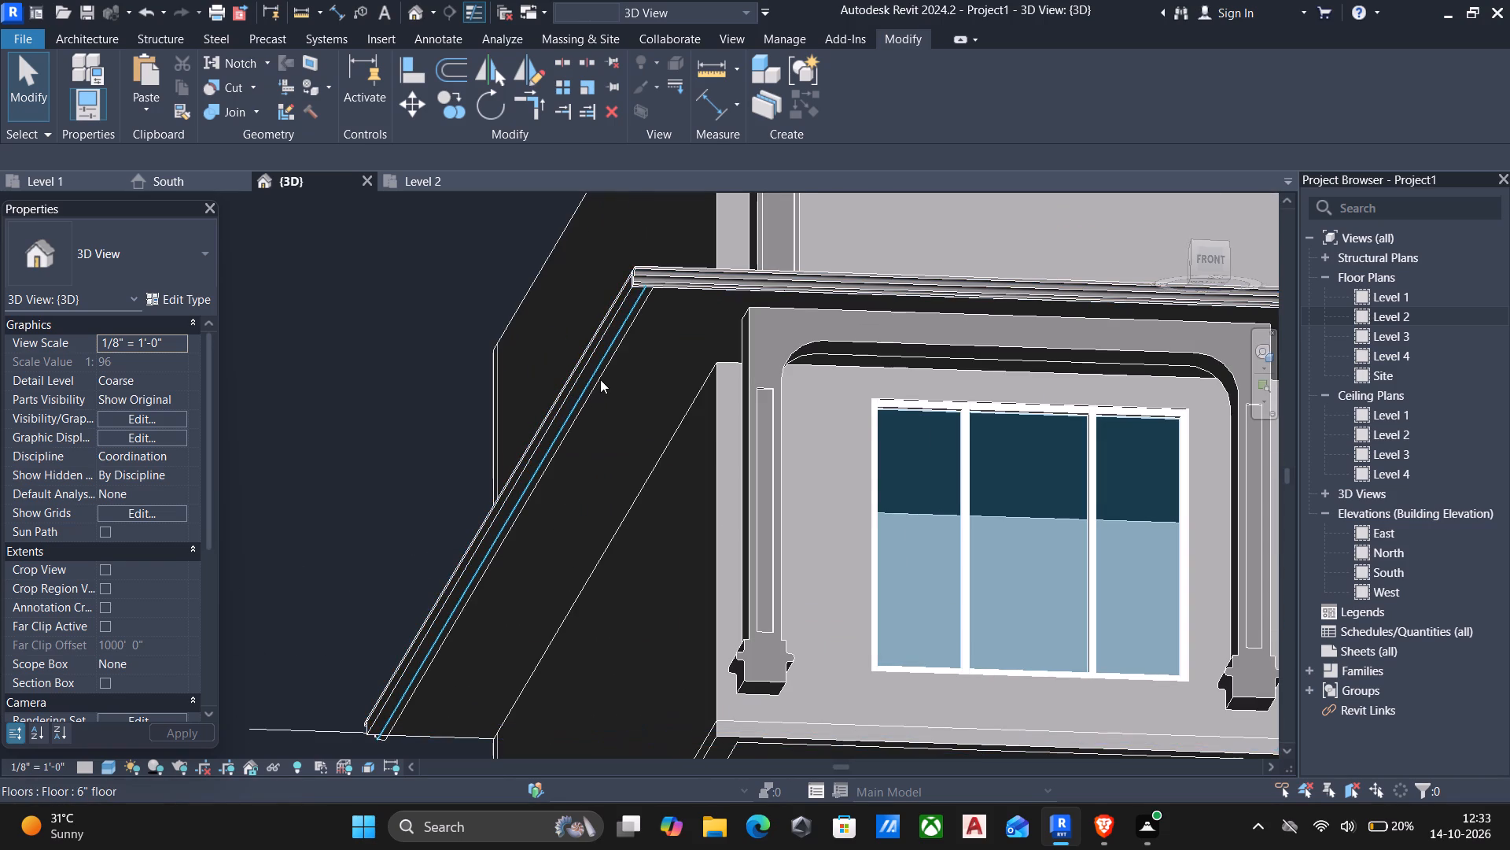
{"action": "scroll", "coordinate": [600, 379], "scroll_direction": "down", "scroll_amount": 4}
{"action": "middle_click_drag", "start_coordinate": [600, 379], "coordinate": [853, 490], "text": "shift"}
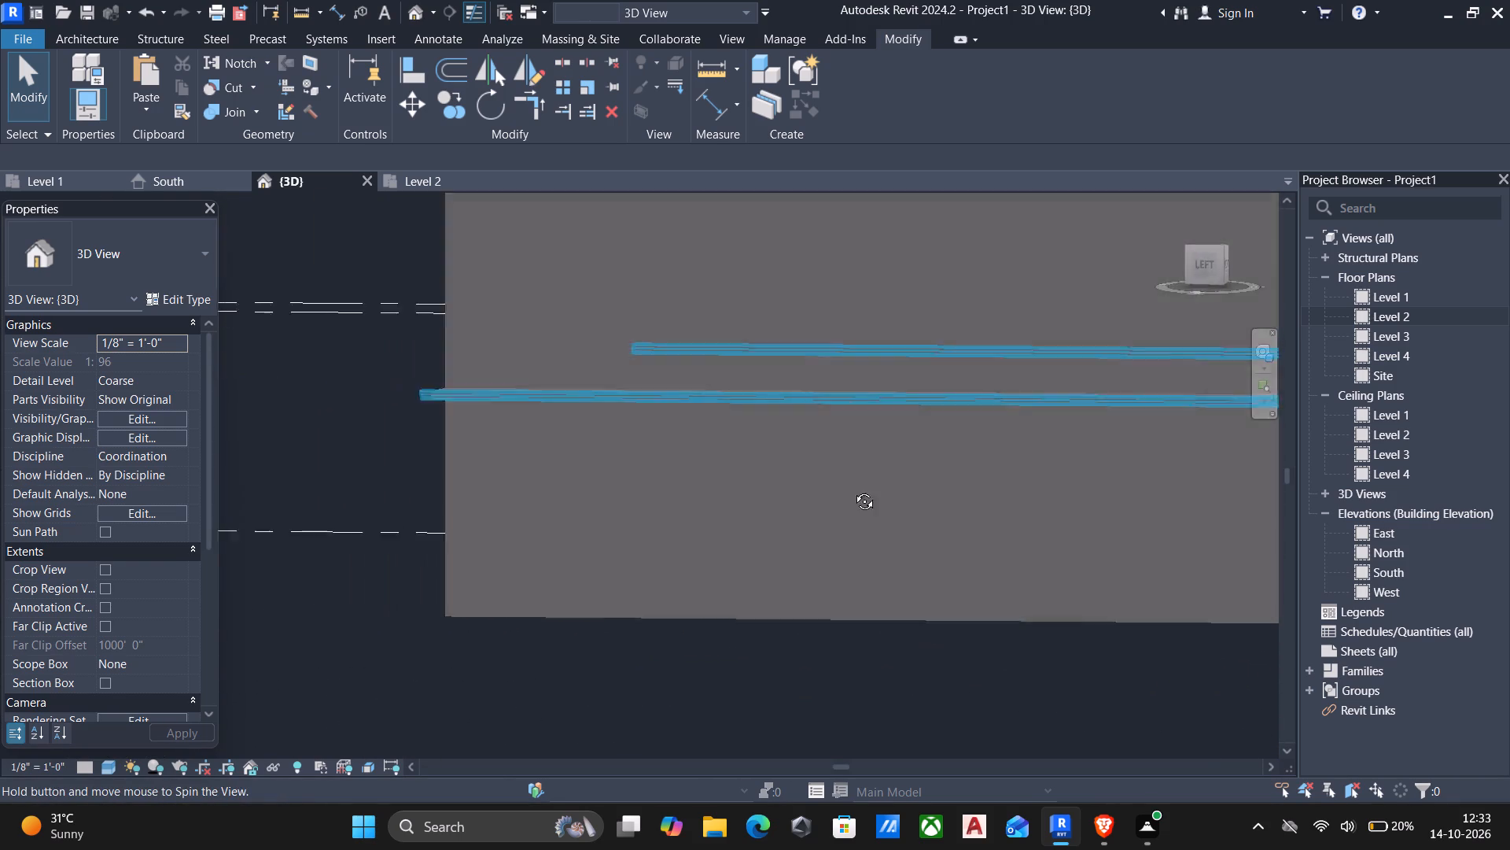
{"action": "middle_click_drag", "start_coordinate": [853, 490], "coordinate": [857, 489], "text": "shift"}
{"action": "middle_click_drag", "start_coordinate": [603, 460], "coordinate": [882, 490]}
{"action": "middle_click_drag", "start_coordinate": [886, 482], "coordinate": [290, 451]}
{"action": "middle_click_drag", "start_coordinate": [756, 451], "coordinate": [607, 402]}
{"action": "scroll", "coordinate": [1046, 477], "scroll_direction": "down", "scroll_amount": 4}
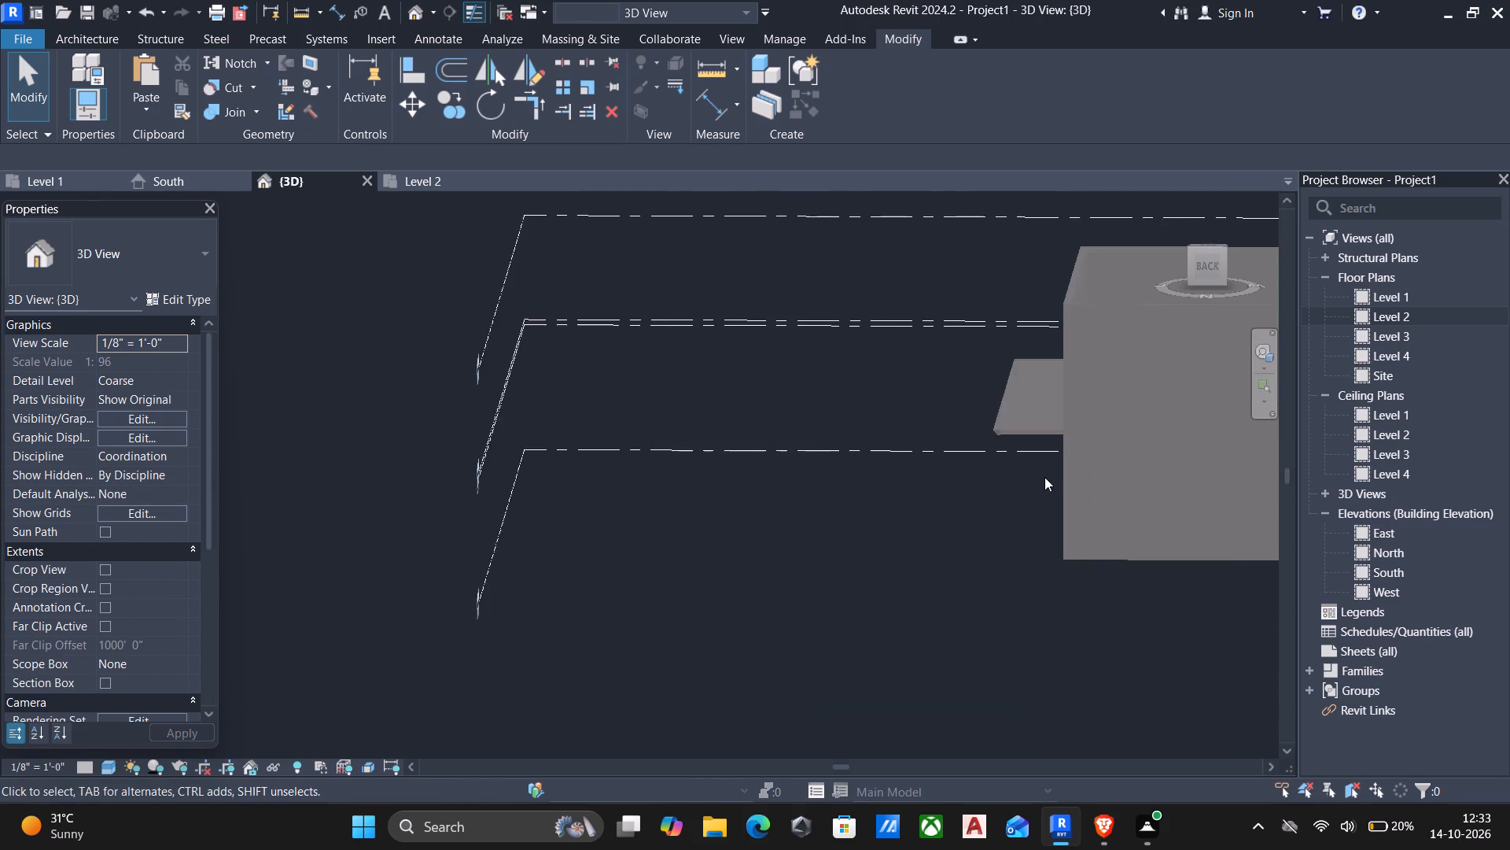
{"action": "middle_click_drag", "start_coordinate": [1017, 471], "coordinate": [930, 461], "text": "shift"}
{"action": "middle_click_drag", "start_coordinate": [1029, 480], "coordinate": [853, 458]}
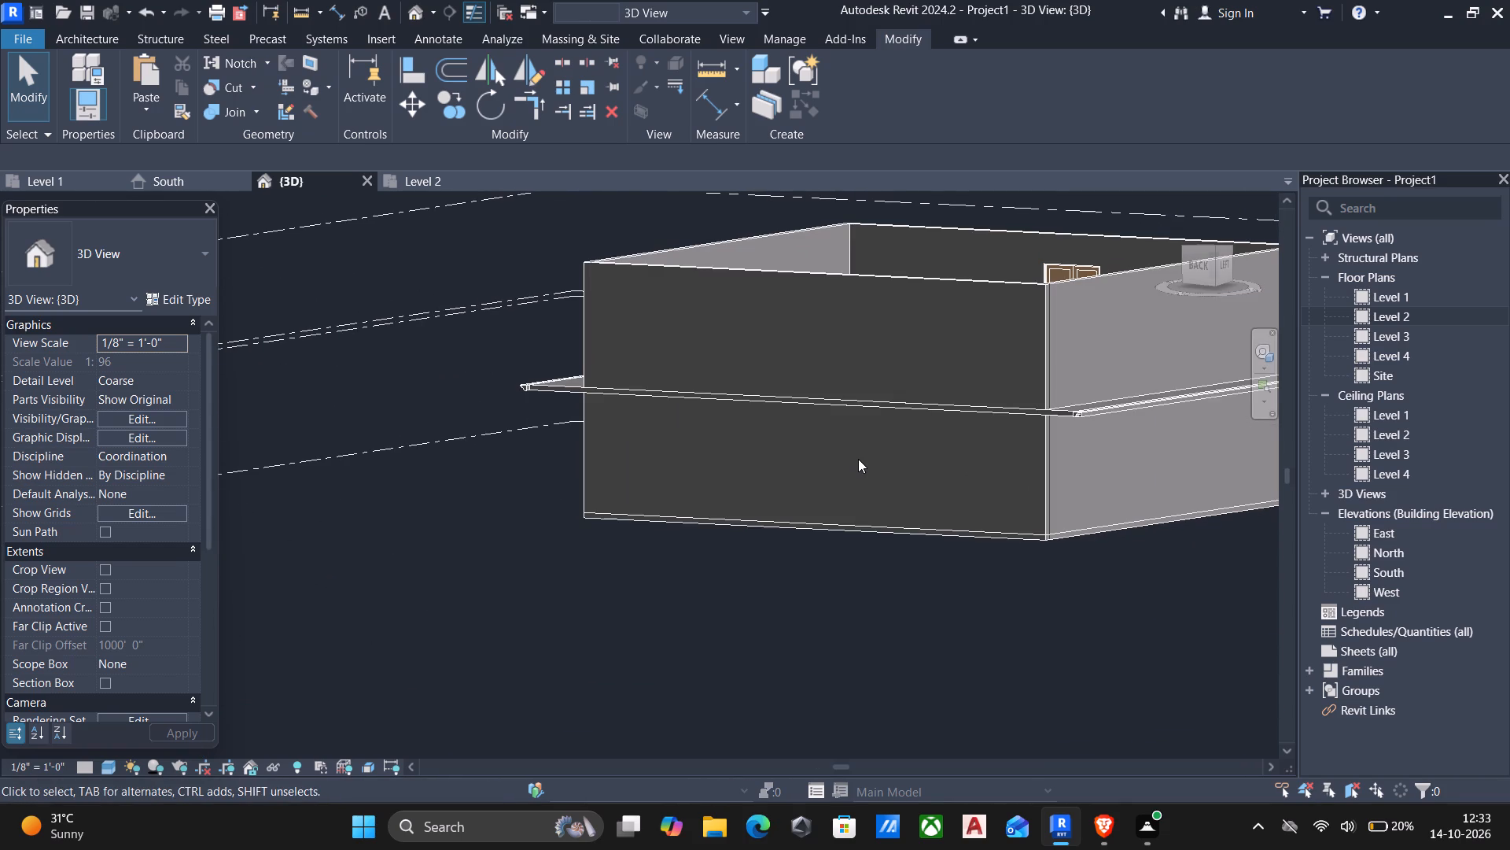
{"action": "scroll", "coordinate": [919, 476], "scroll_direction": "down", "scroll_amount": 1}
{"action": "middle_click_drag", "start_coordinate": [929, 466], "coordinate": [676, 410]}
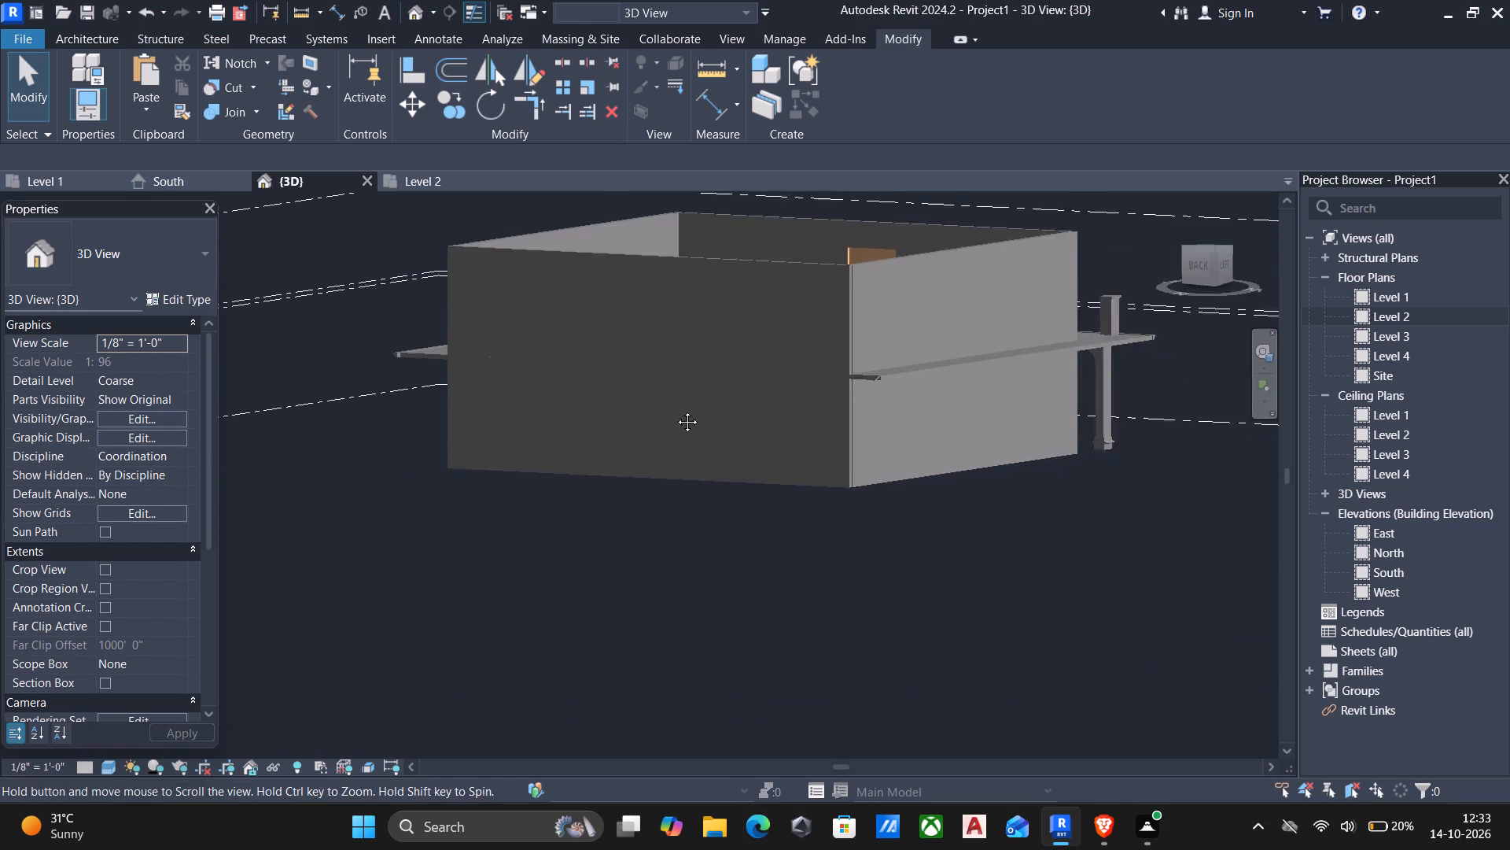
{"action": "middle_click_drag", "start_coordinate": [676, 410], "coordinate": [661, 408]}
{"action": "scroll", "coordinate": [797, 379], "scroll_direction": "up", "scroll_amount": 5}
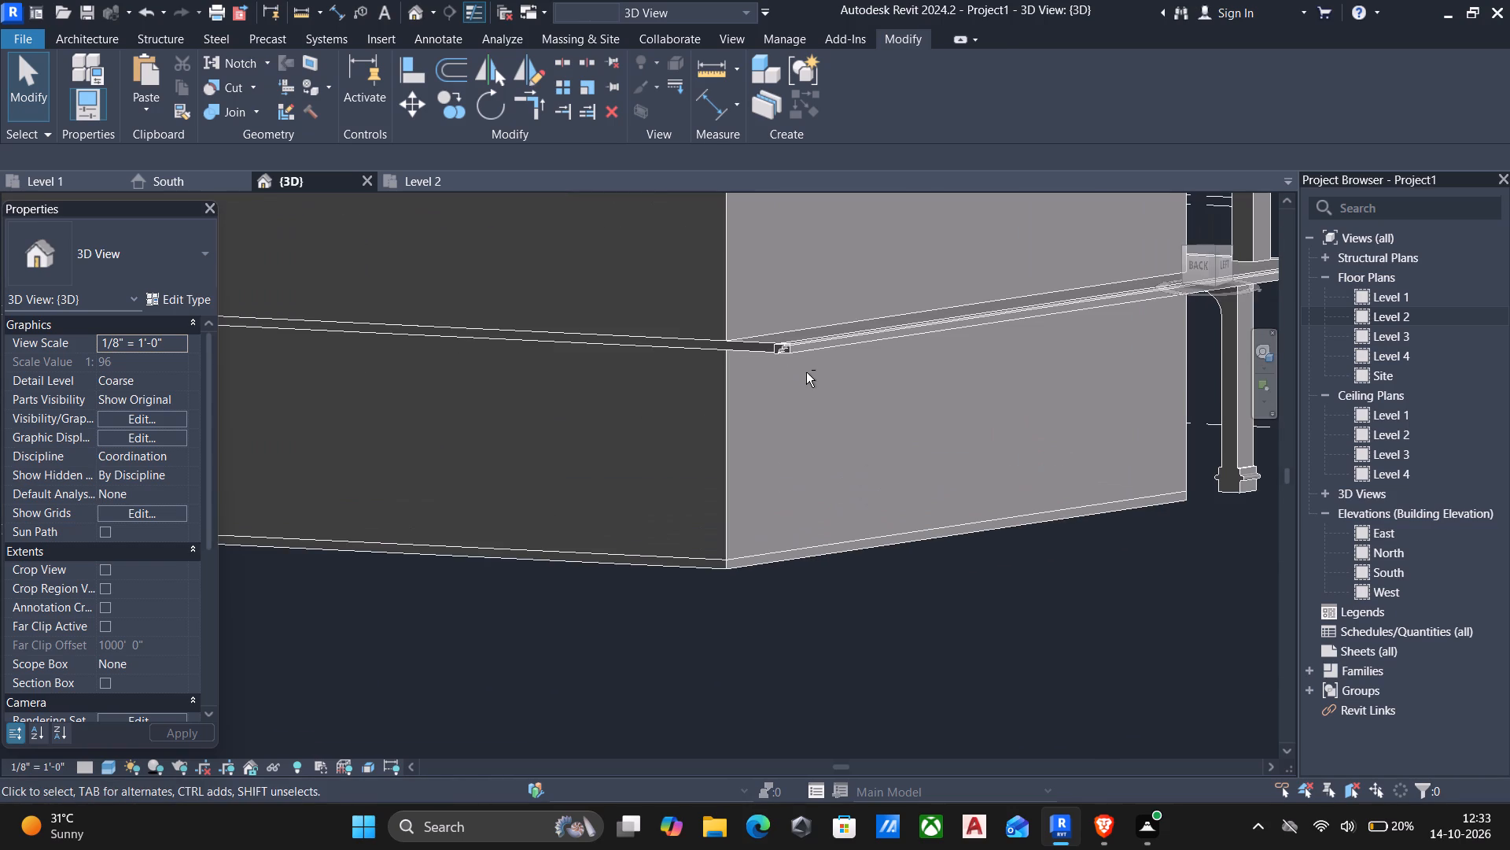
{"action": "scroll", "coordinate": [827, 386], "scroll_direction": "down", "scroll_amount": 4}
{"action": "middle_click_drag", "start_coordinate": [791, 386], "coordinate": [855, 411], "text": "shift"}
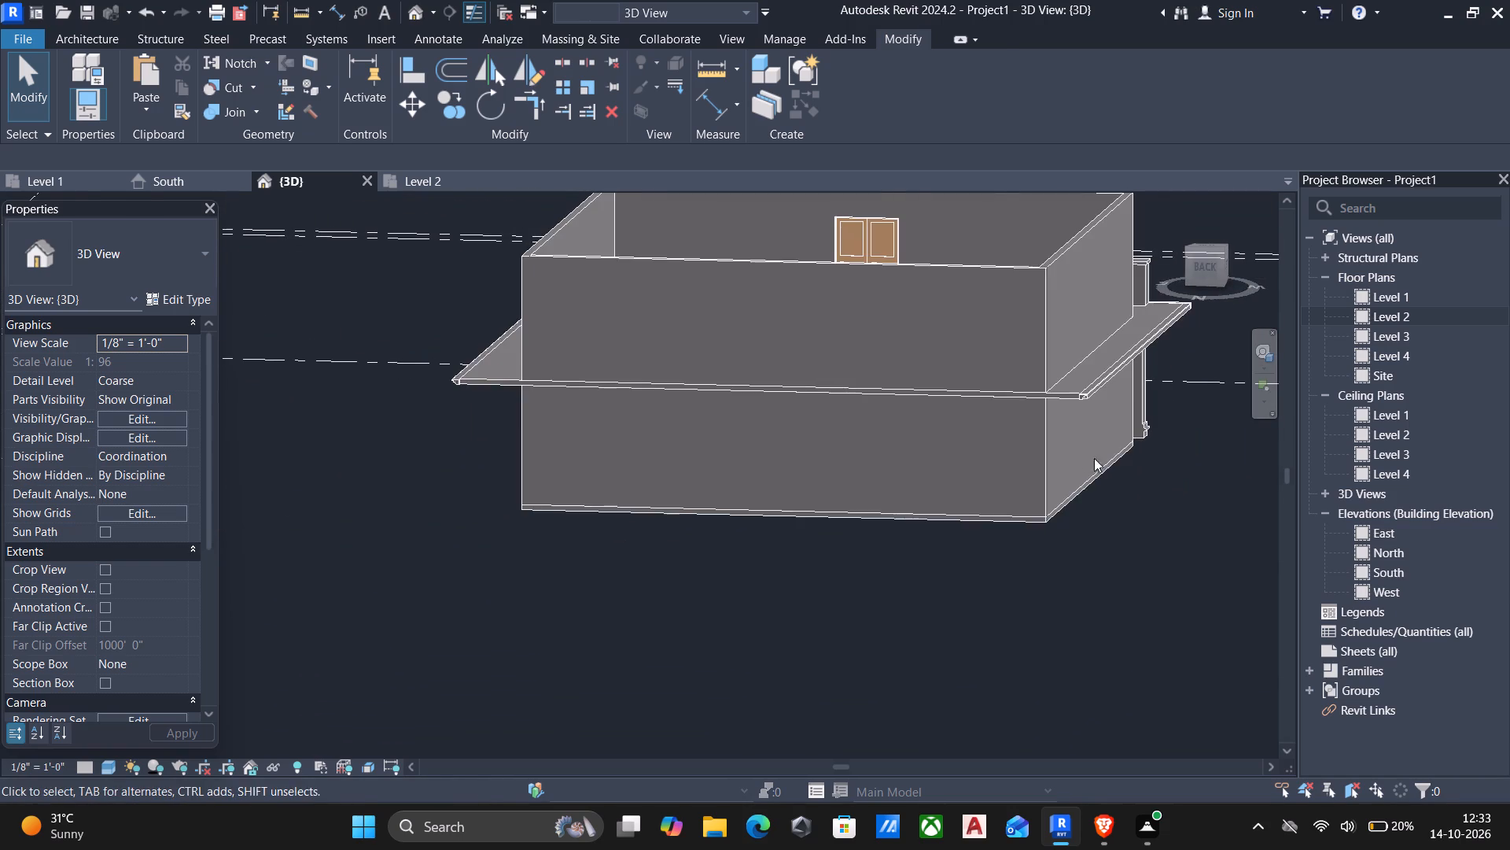
{"action": "middle_click_drag", "start_coordinate": [1096, 459], "coordinate": [1069, 401]}
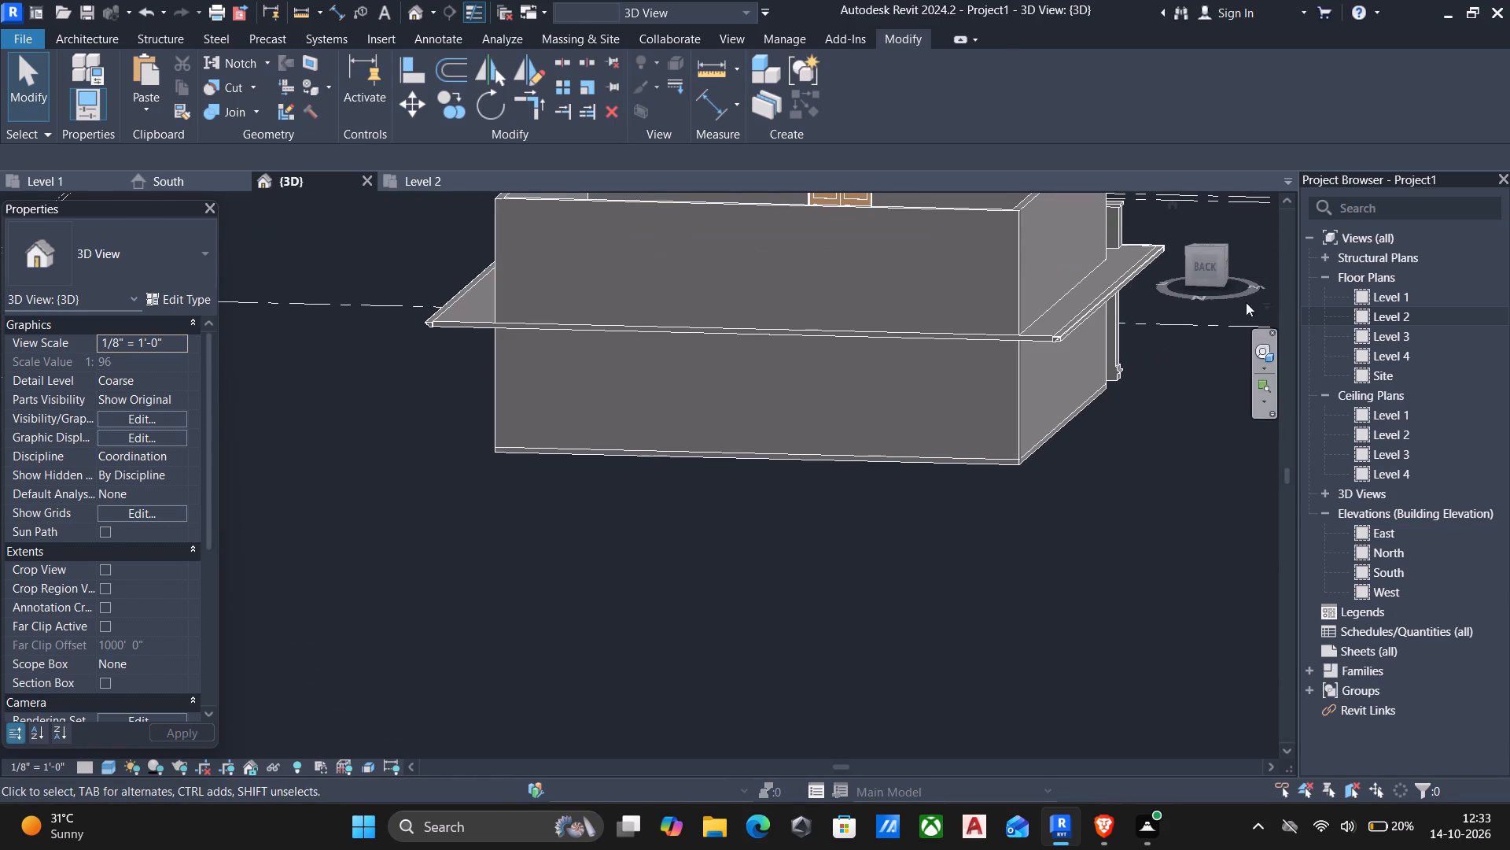
Reopen the in-place generic model for editing with the 3D view facing the building's back.
{"action": "left_click", "coordinate": [1206, 273]}
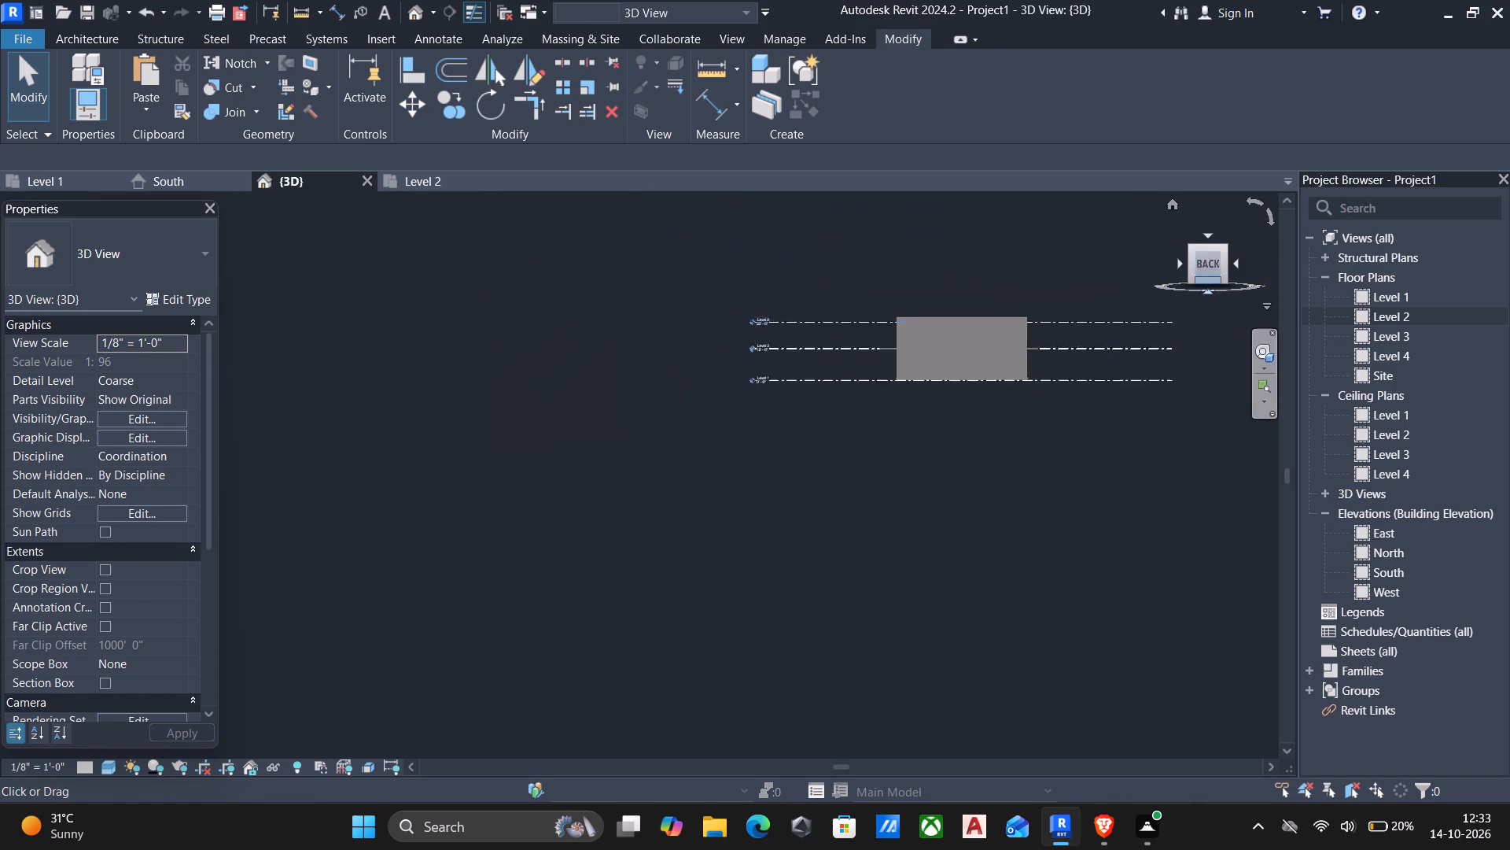
{"action": "scroll", "coordinate": [1181, 346], "scroll_direction": "up", "scroll_amount": 6}
{"action": "scroll", "coordinate": [1205, 286], "scroll_direction": "down", "scroll_amount": 5}
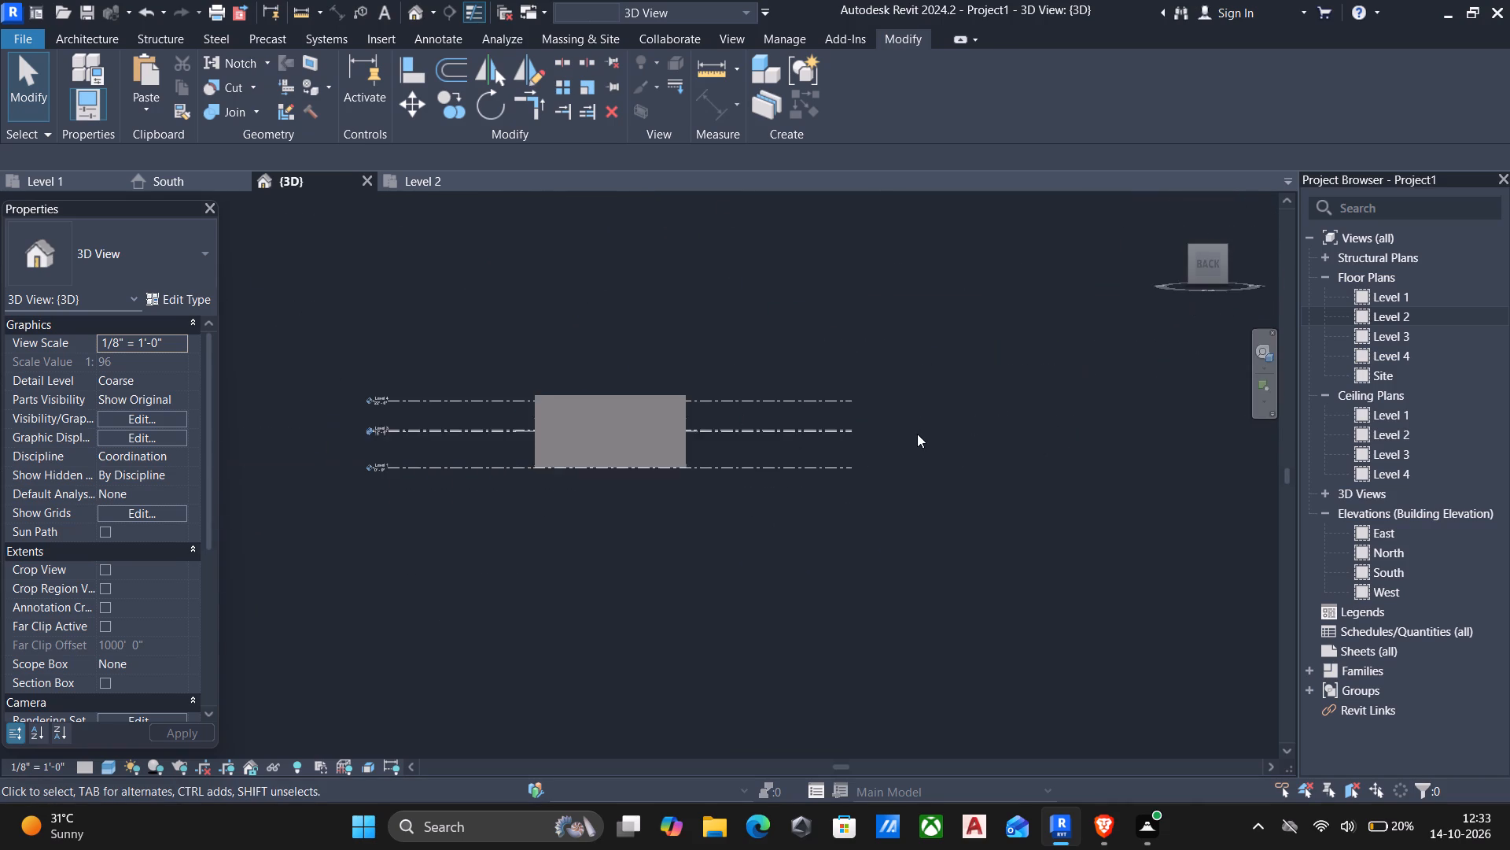
{"action": "scroll", "coordinate": [737, 423], "scroll_direction": "up", "scroll_amount": 5}
{"action": "scroll", "coordinate": [621, 420], "scroll_direction": "up", "scroll_amount": 6}
{"action": "scroll", "coordinate": [700, 473], "scroll_direction": "up", "scroll_amount": 11}
{"action": "left_click", "coordinate": [698, 445]}
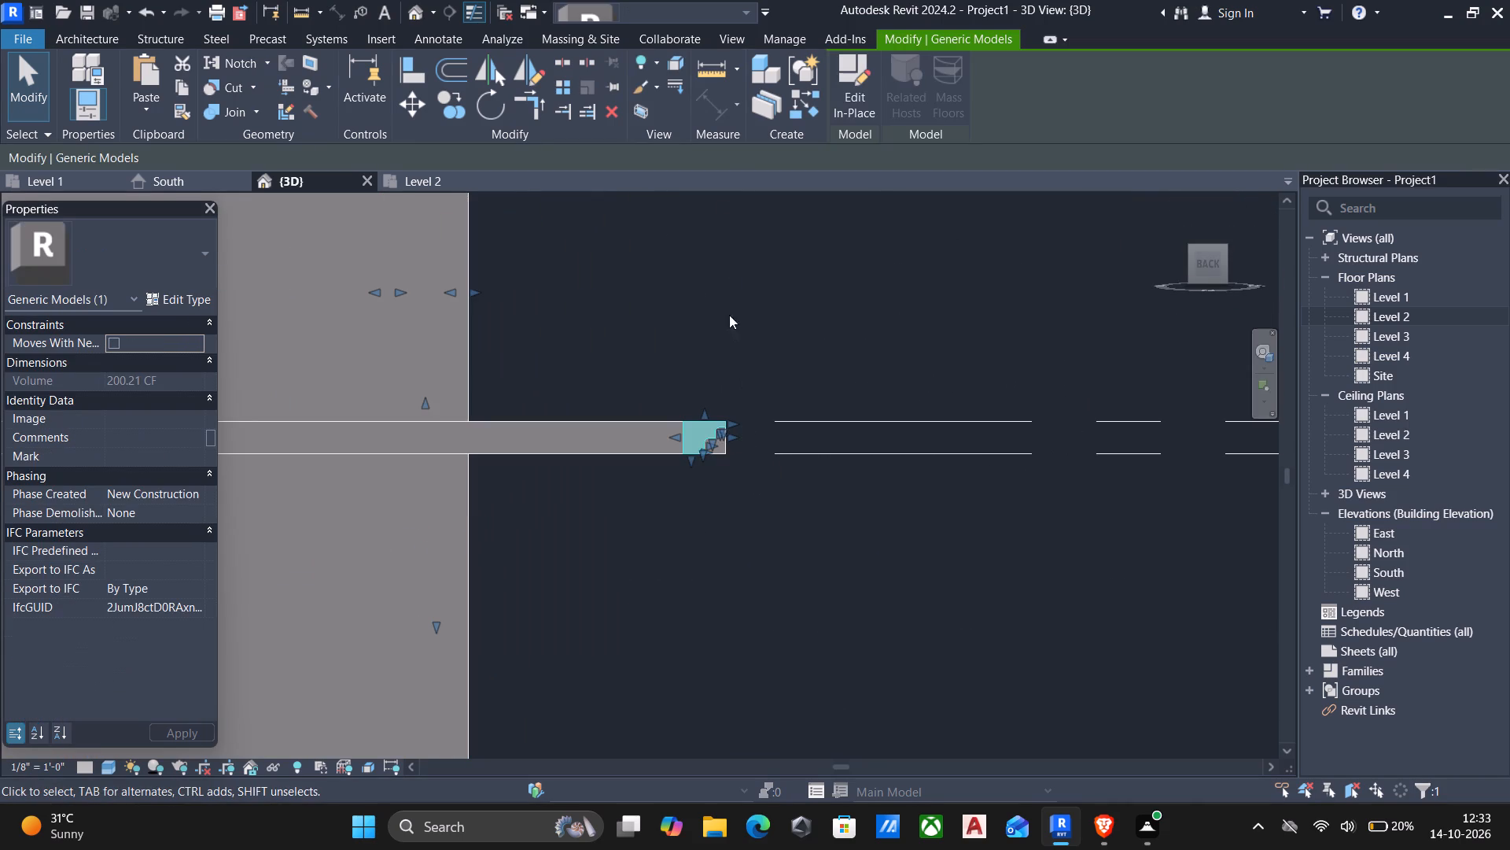
{"action": "scroll", "coordinate": [665, 401], "scroll_direction": "up", "scroll_amount": 5}
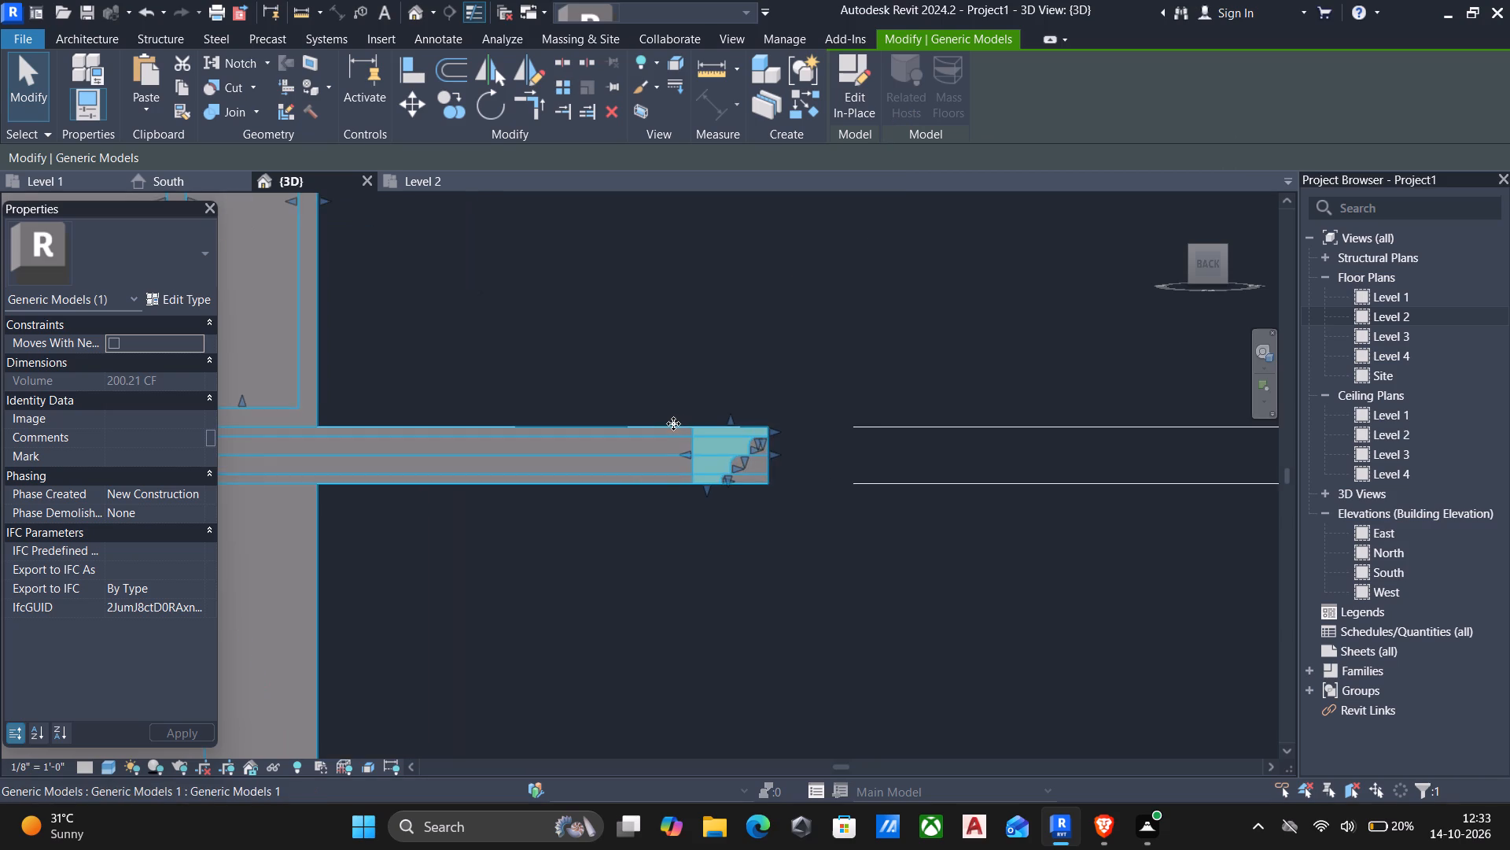
{"action": "key", "text": "Right"}
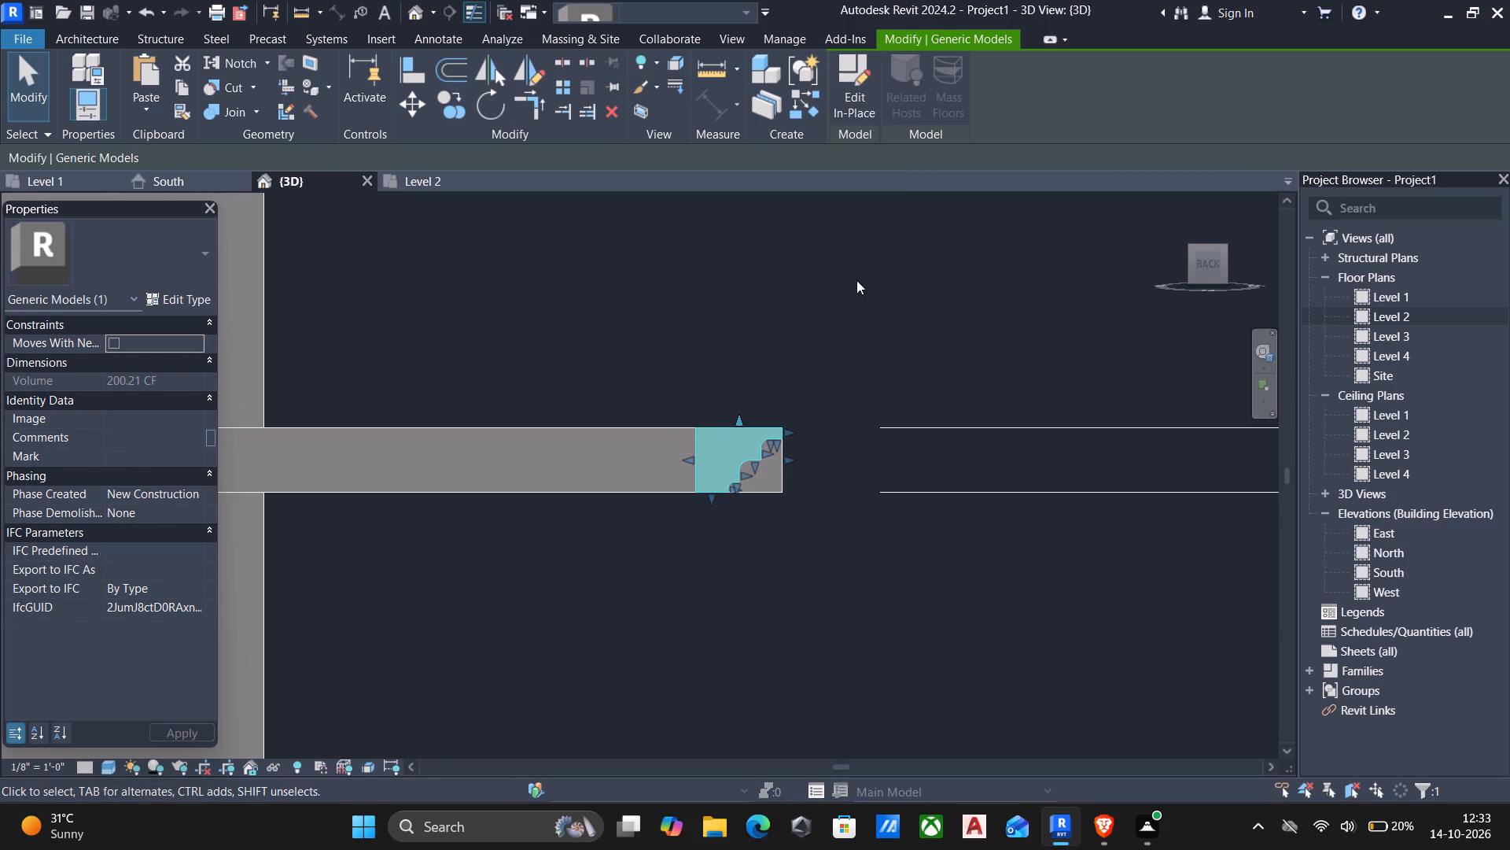
{"action": "left_click", "coordinate": [836, 83]}
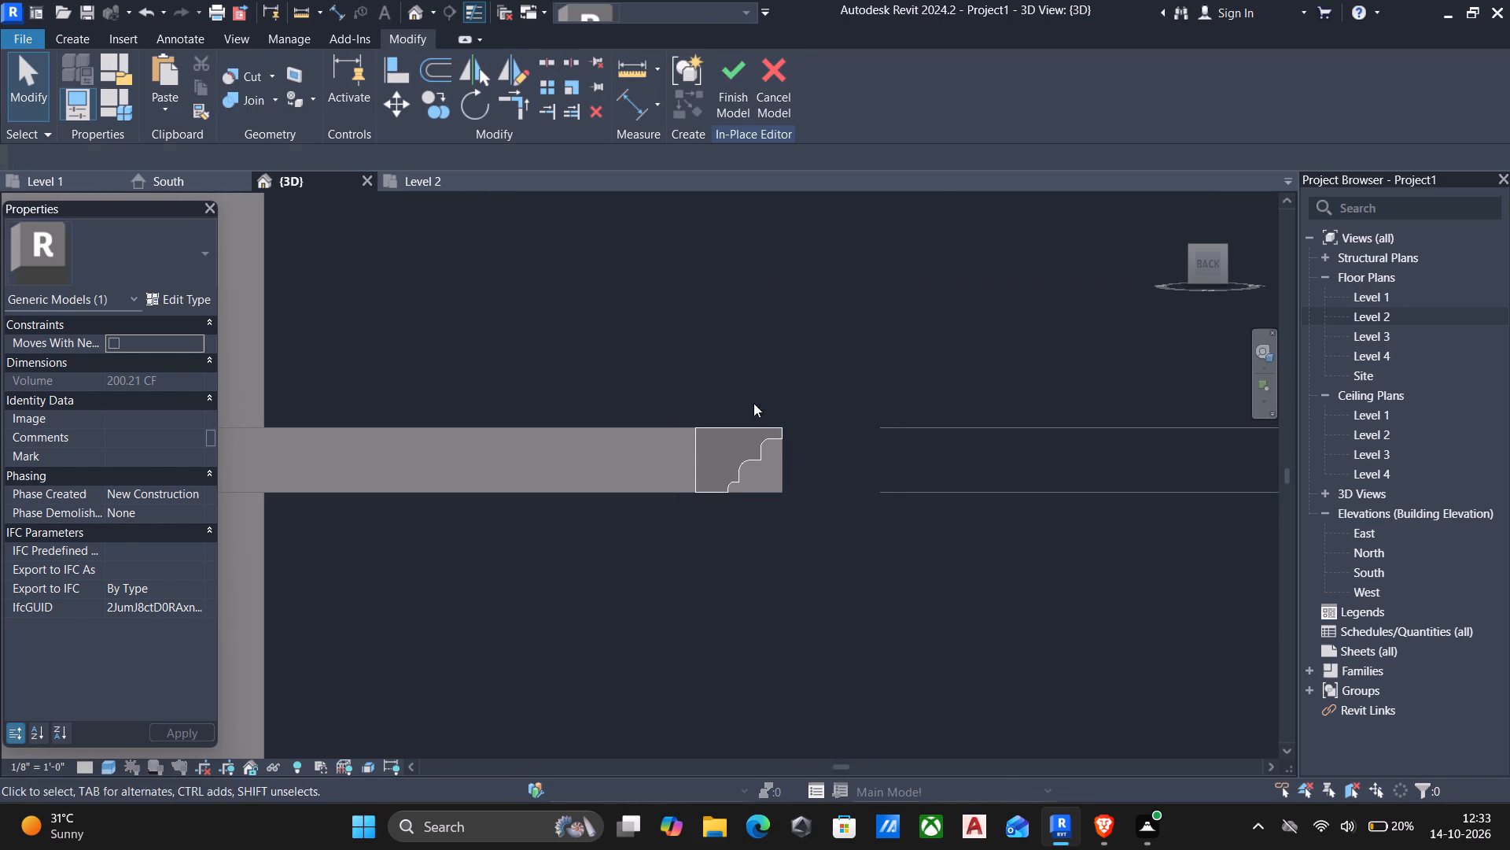
Nudge the mirrored side cornice horizontally outward until its inner face sits flush against the end of the Level 2 slab.
{"action": "left_click", "coordinate": [746, 433]}
{"action": "key", "text": "Right"}
{"action": "key", "text": "Right"}
{"action": "key", "text": "Right"}
{"action": "key", "text": "Right"}
{"action": "key", "text": "Right"}
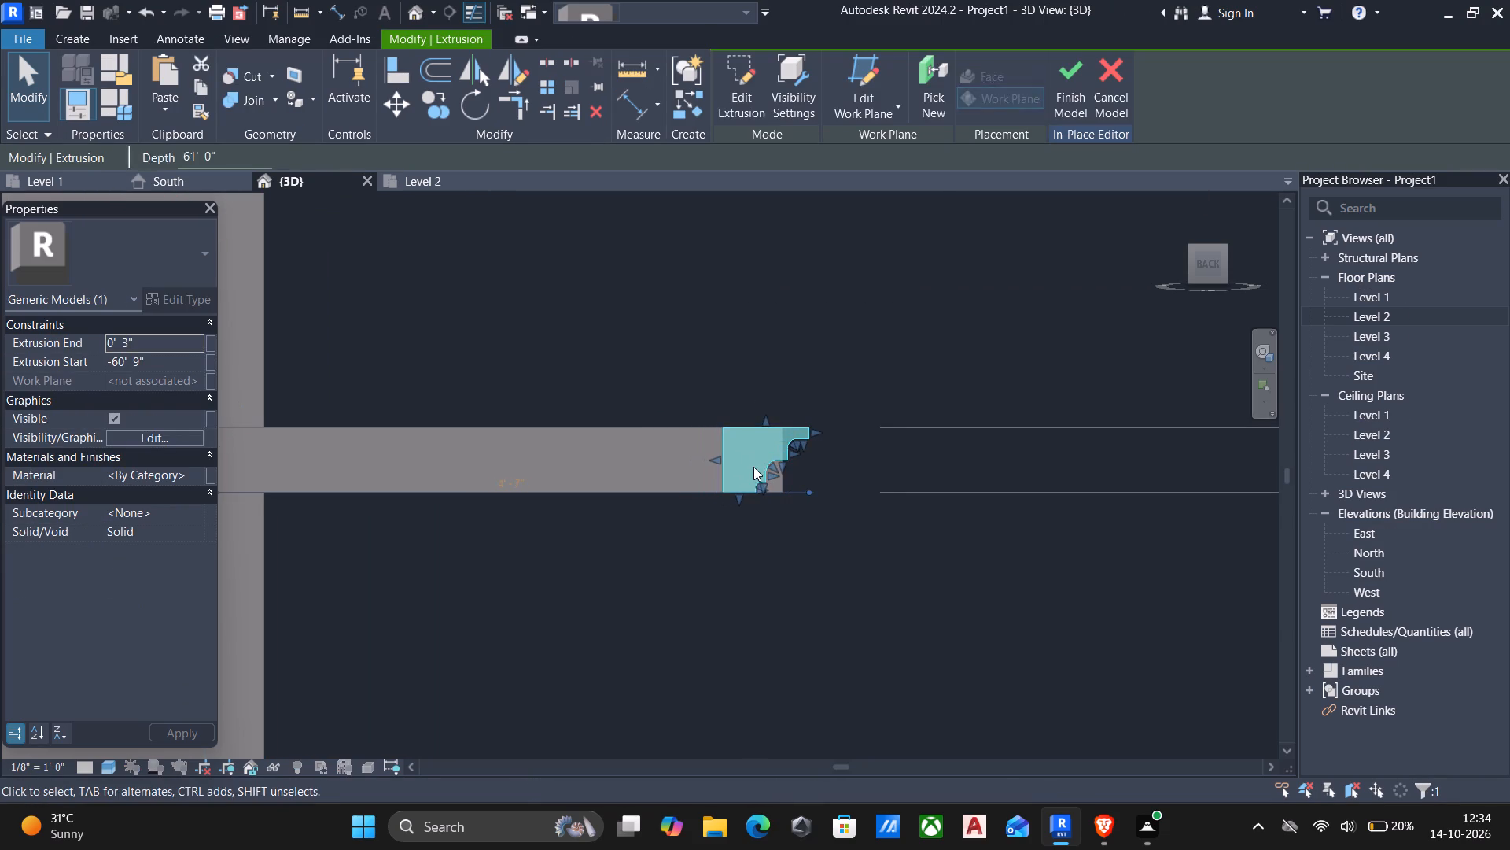
{"action": "key", "text": "Right"}
{"action": "key", "text": "Right"}
{"action": "key", "text": "Right"}
{"action": "key", "text": "Right"}
{"action": "key", "text": "Right"}
{"action": "key", "text": "Right"}
{"action": "key", "text": "Right"}
{"action": "key", "text": "Right"}
{"action": "key", "text": "Right"}
{"action": "key", "text": "Right"}
{"action": "key", "text": "Right"}
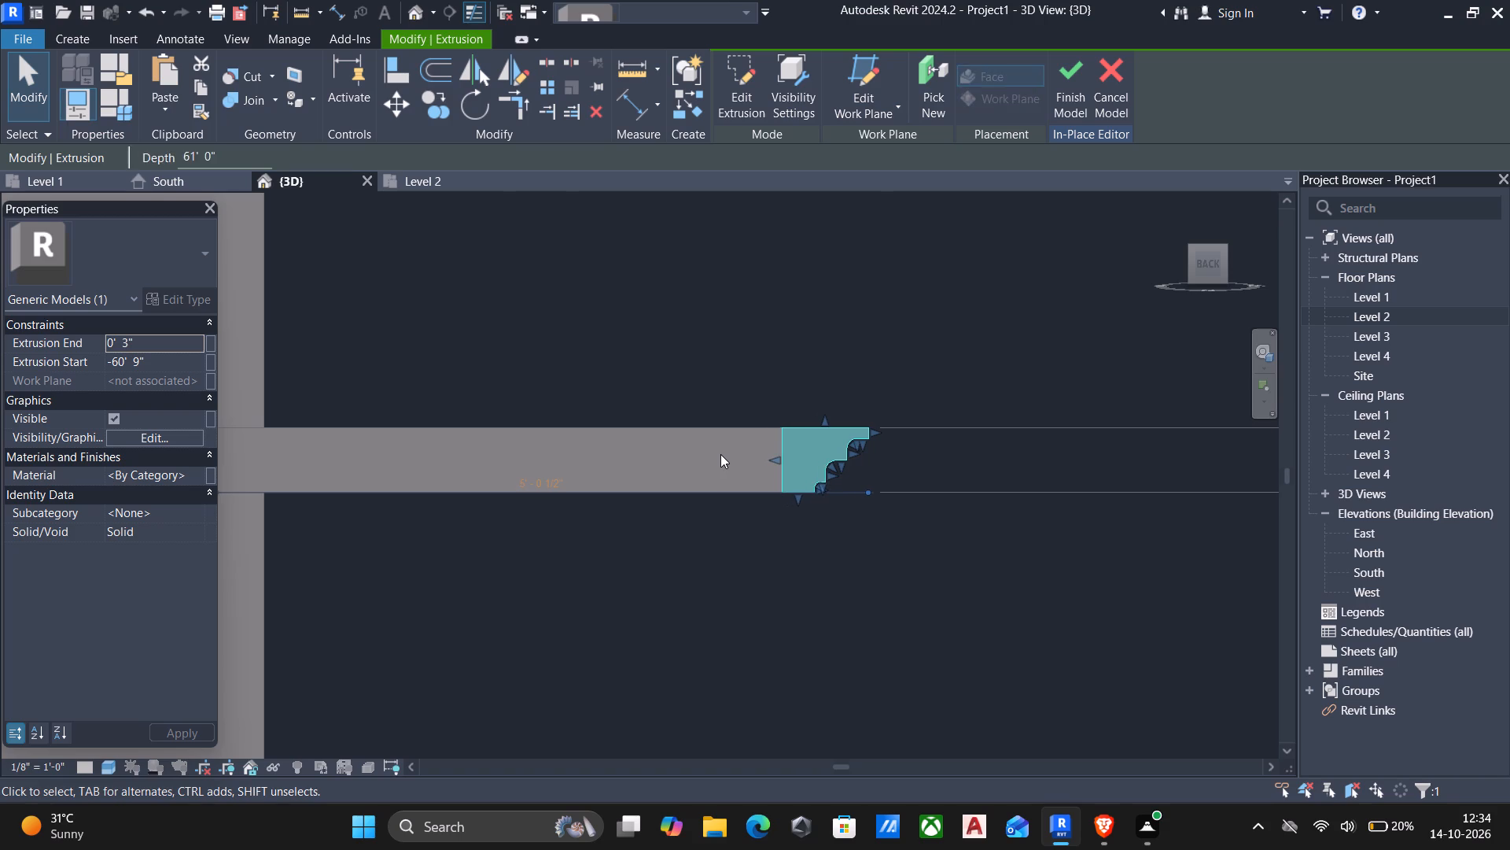
{"action": "key", "text": "Right"}
{"action": "key", "text": "Left"}
{"action": "key", "text": "Escape"}
Examine the repositioned side cornice along its length and at its corner with the front cornice.
{"action": "scroll", "coordinate": [937, 428], "scroll_direction": "down", "scroll_amount": 5}
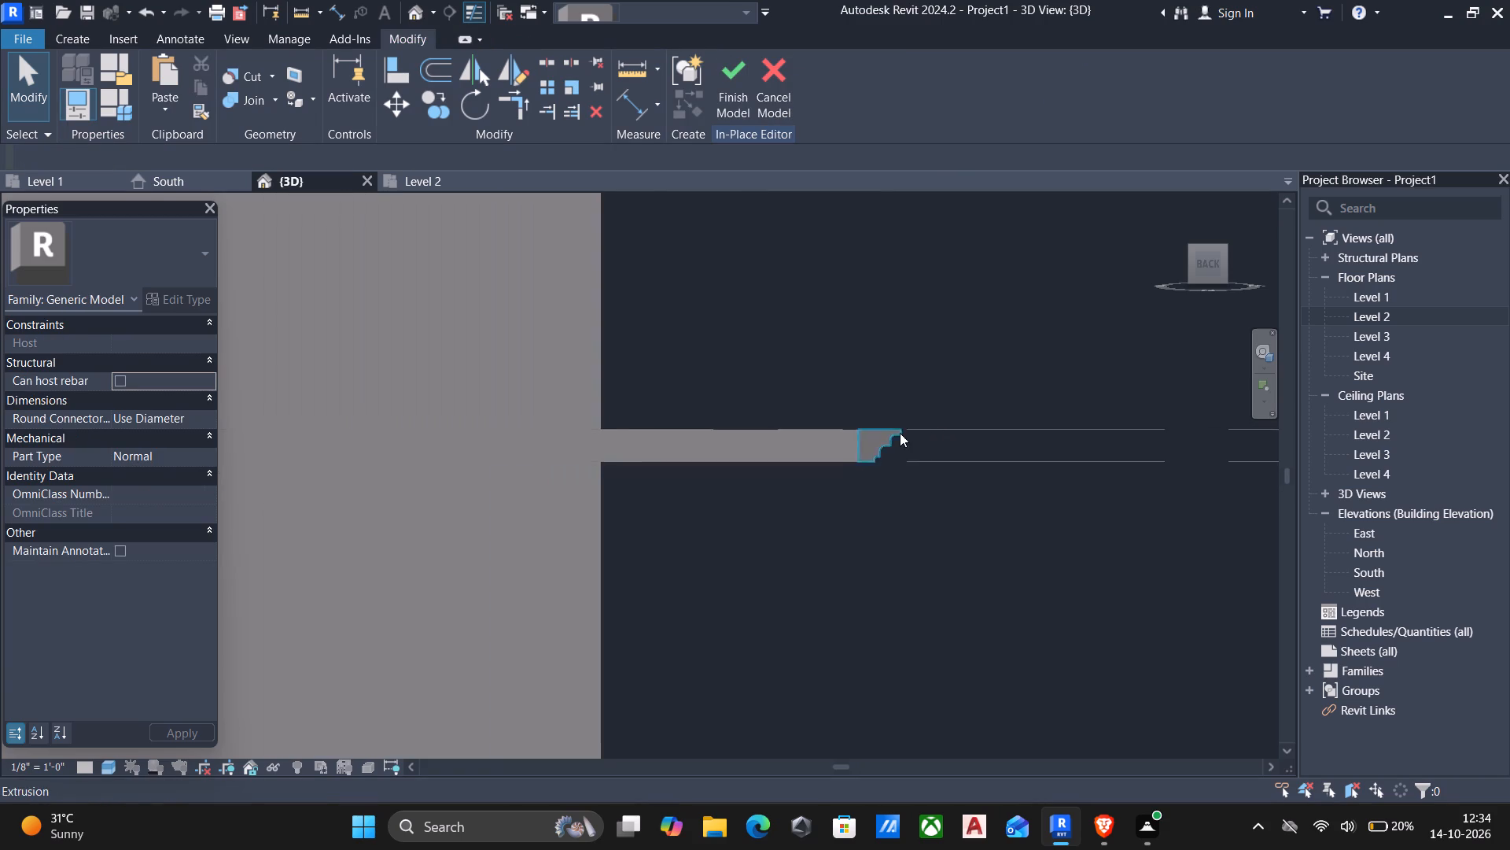
{"action": "scroll", "coordinate": [900, 433], "scroll_direction": "down", "scroll_amount": 2}
{"action": "middle_click_drag", "start_coordinate": [975, 418], "coordinate": [898, 423], "text": "shift"}
{"action": "scroll", "coordinate": [896, 434], "scroll_direction": "down", "scroll_amount": 6}
{"action": "middle_click_drag", "start_coordinate": [958, 446], "coordinate": [660, 409]}
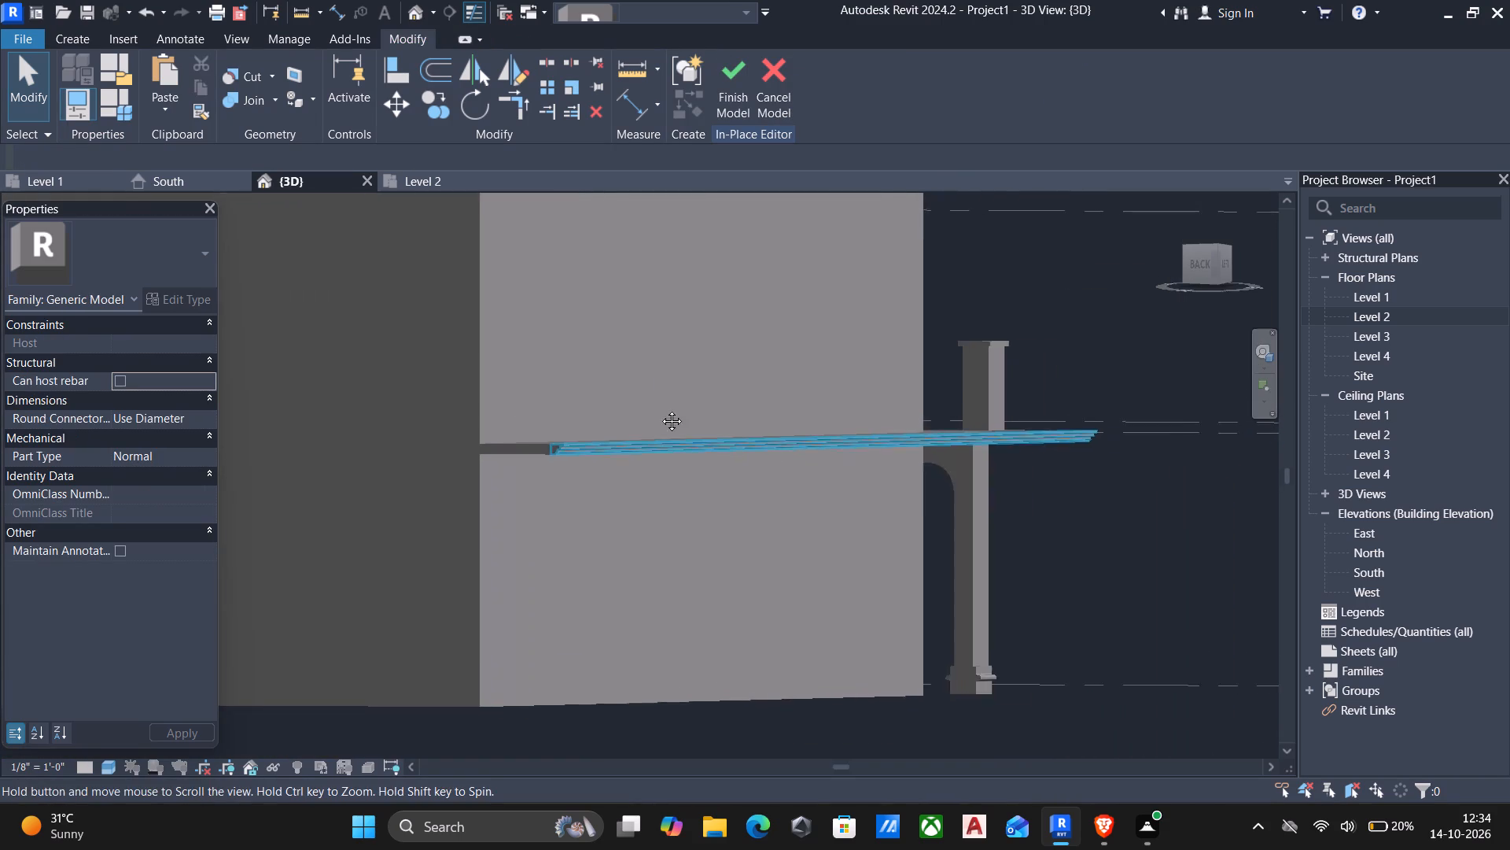
{"action": "middle_click_drag", "start_coordinate": [660, 409], "coordinate": [612, 405]}
{"action": "scroll", "coordinate": [835, 389], "scroll_direction": "up", "scroll_amount": 6}
{"action": "scroll", "coordinate": [663, 419], "scroll_direction": "down", "scroll_amount": 3}
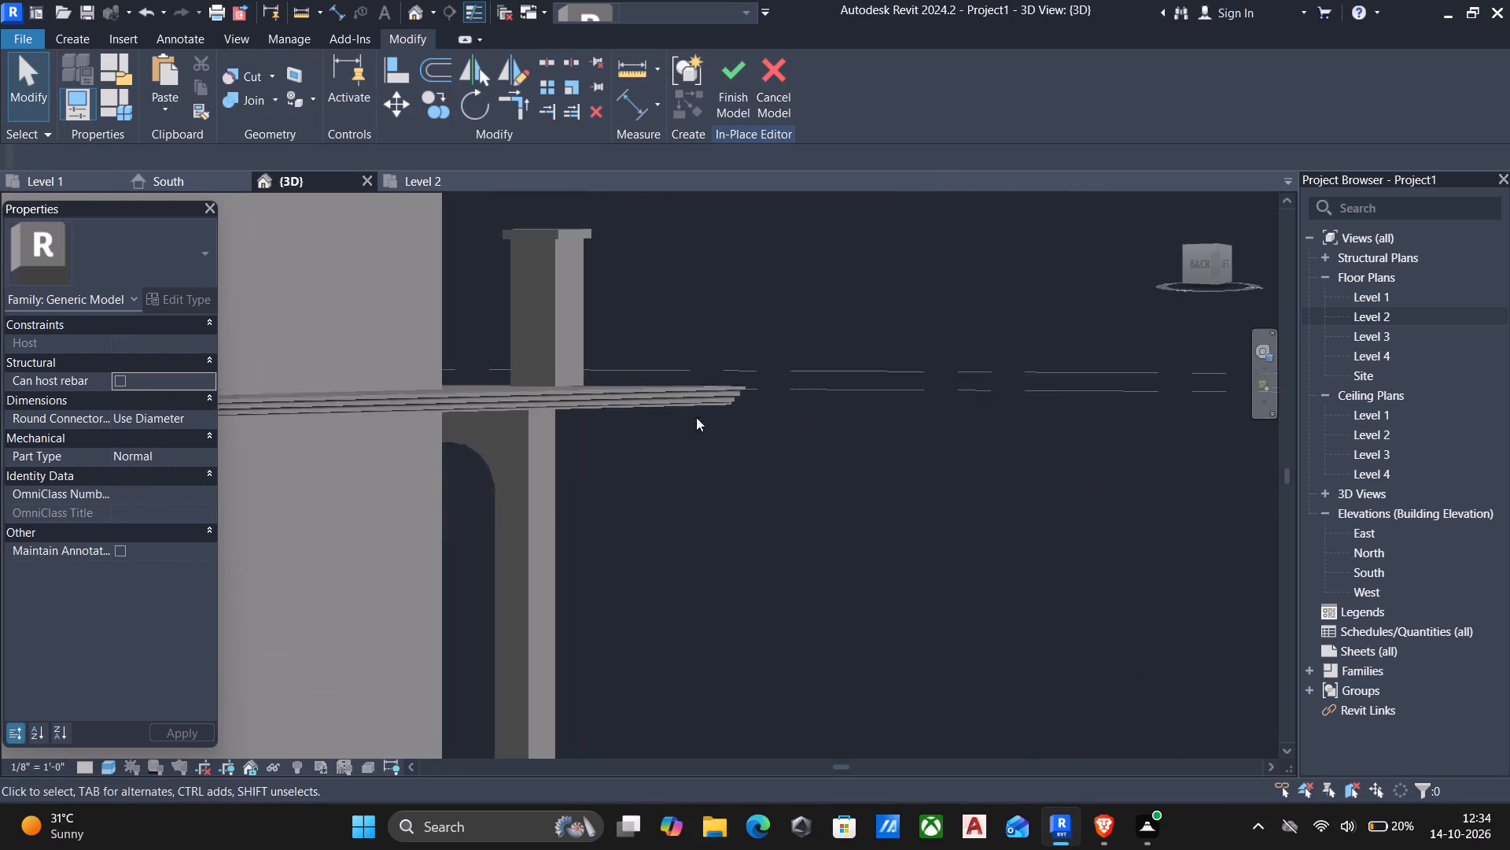
{"action": "scroll", "coordinate": [696, 417], "scroll_direction": "down", "scroll_amount": 5}
{"action": "middle_click_drag", "start_coordinate": [709, 419], "coordinate": [441, 449], "text": "shift"}
{"action": "middle_click_drag", "start_coordinate": [455, 447], "coordinate": [489, 410]}
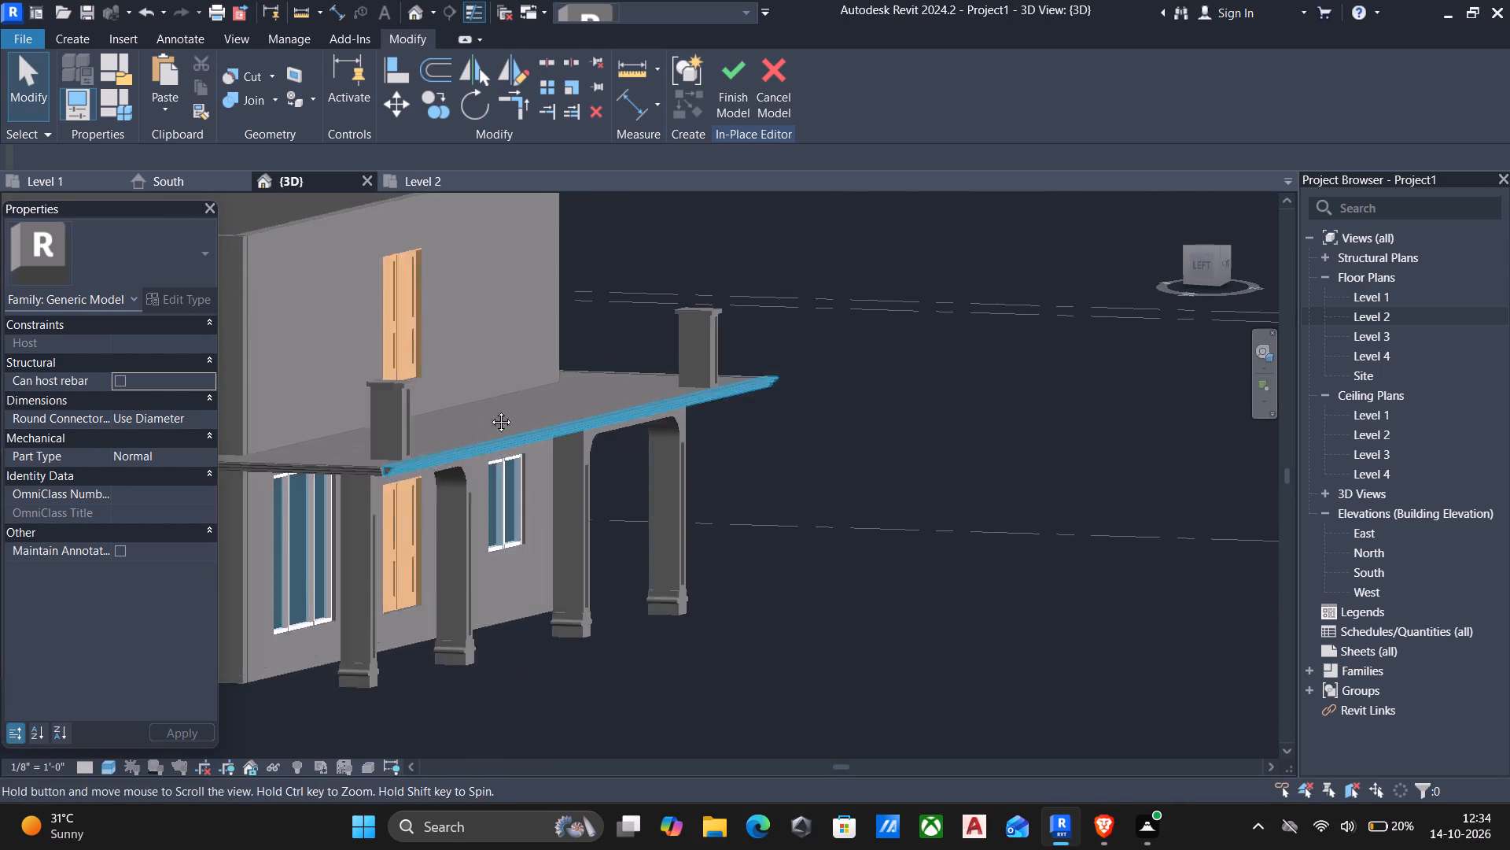
{"action": "middle_click_drag", "start_coordinate": [489, 410], "coordinate": [530, 377]}
{"action": "scroll", "coordinate": [494, 382], "scroll_direction": "up", "scroll_amount": 14}
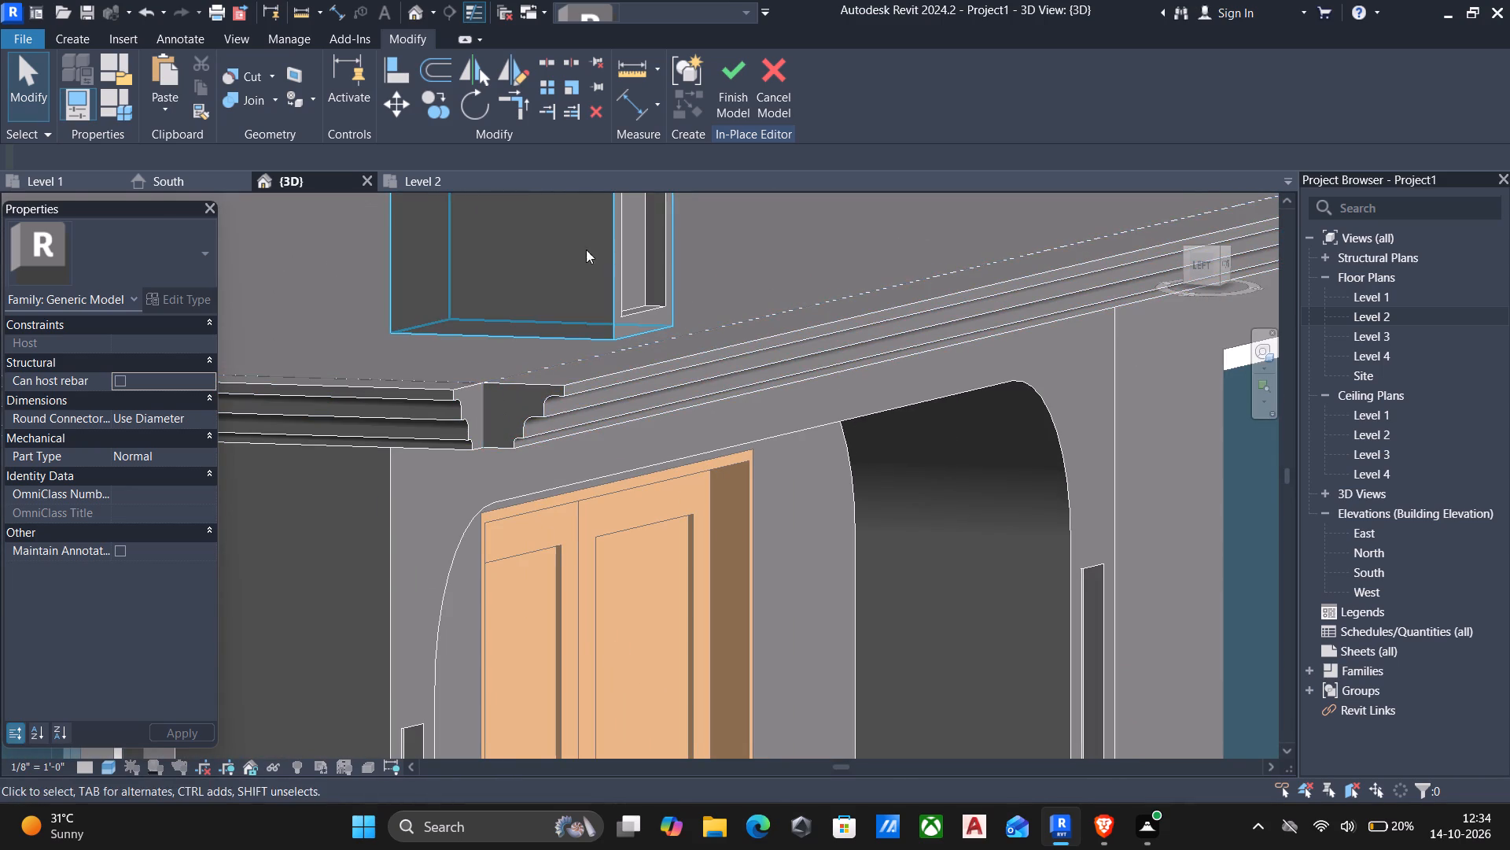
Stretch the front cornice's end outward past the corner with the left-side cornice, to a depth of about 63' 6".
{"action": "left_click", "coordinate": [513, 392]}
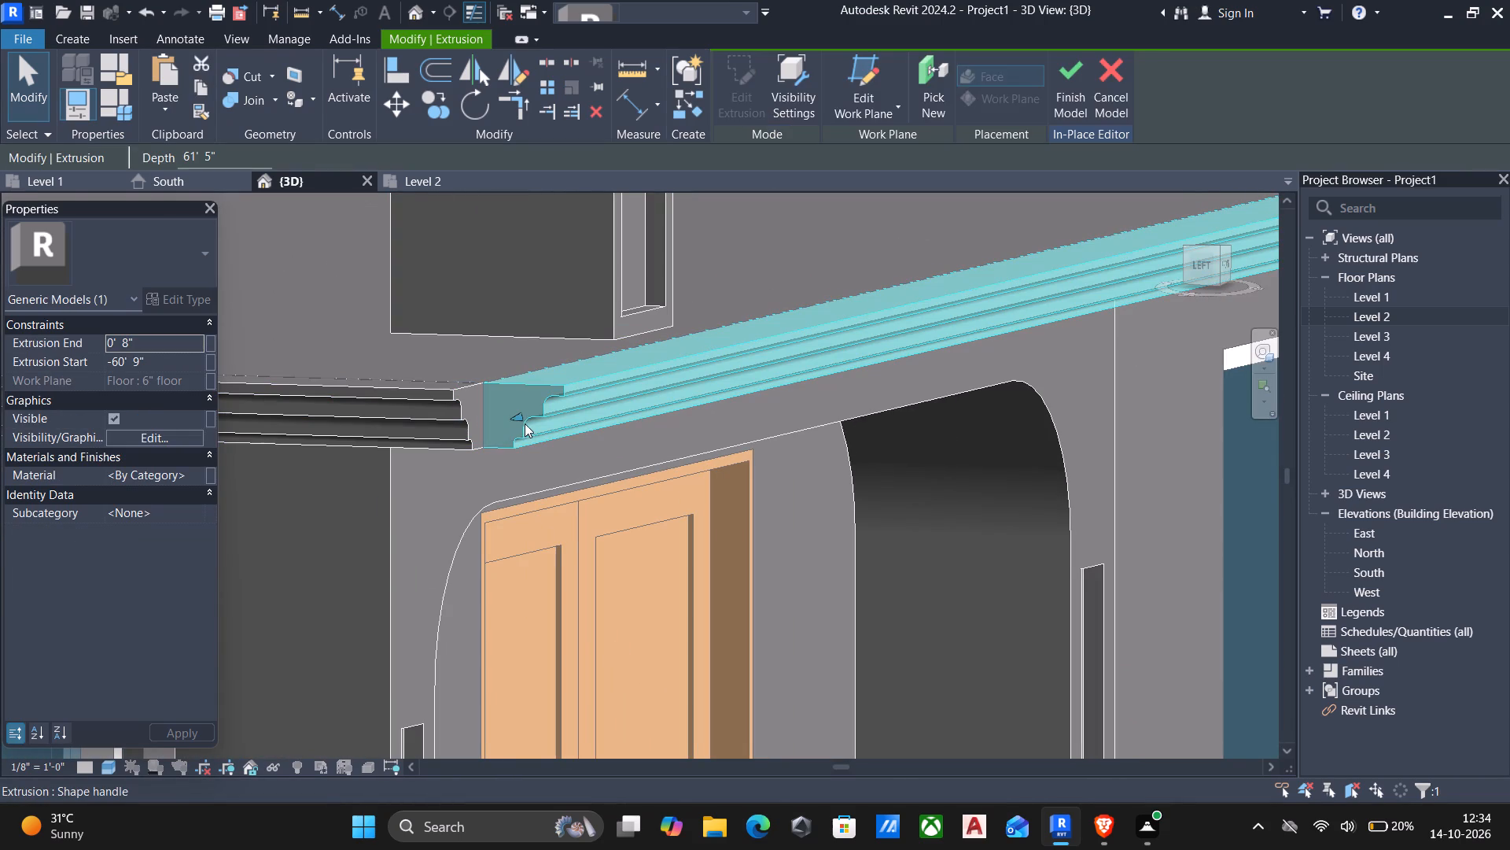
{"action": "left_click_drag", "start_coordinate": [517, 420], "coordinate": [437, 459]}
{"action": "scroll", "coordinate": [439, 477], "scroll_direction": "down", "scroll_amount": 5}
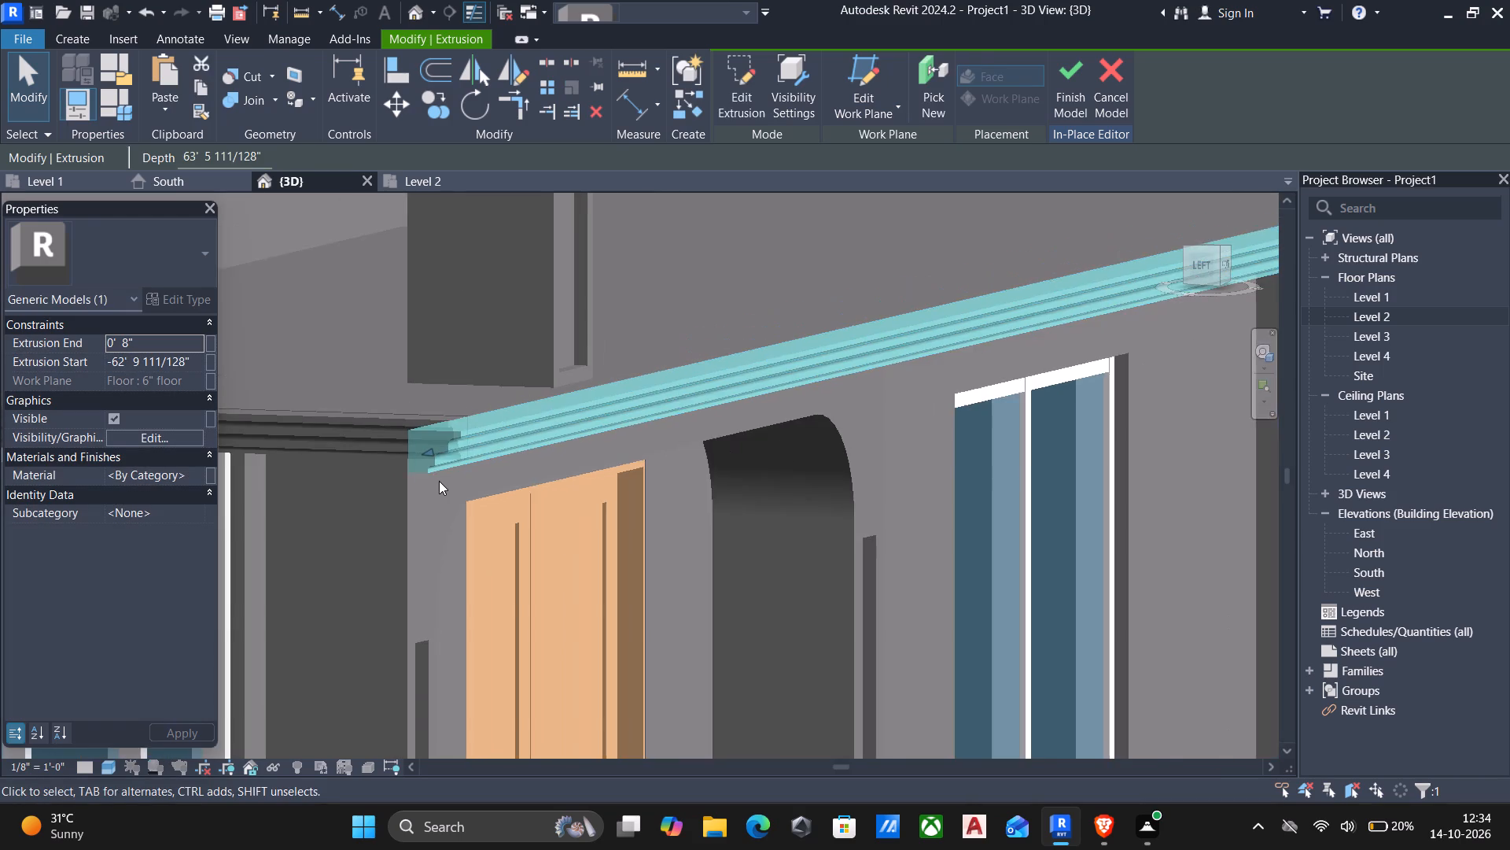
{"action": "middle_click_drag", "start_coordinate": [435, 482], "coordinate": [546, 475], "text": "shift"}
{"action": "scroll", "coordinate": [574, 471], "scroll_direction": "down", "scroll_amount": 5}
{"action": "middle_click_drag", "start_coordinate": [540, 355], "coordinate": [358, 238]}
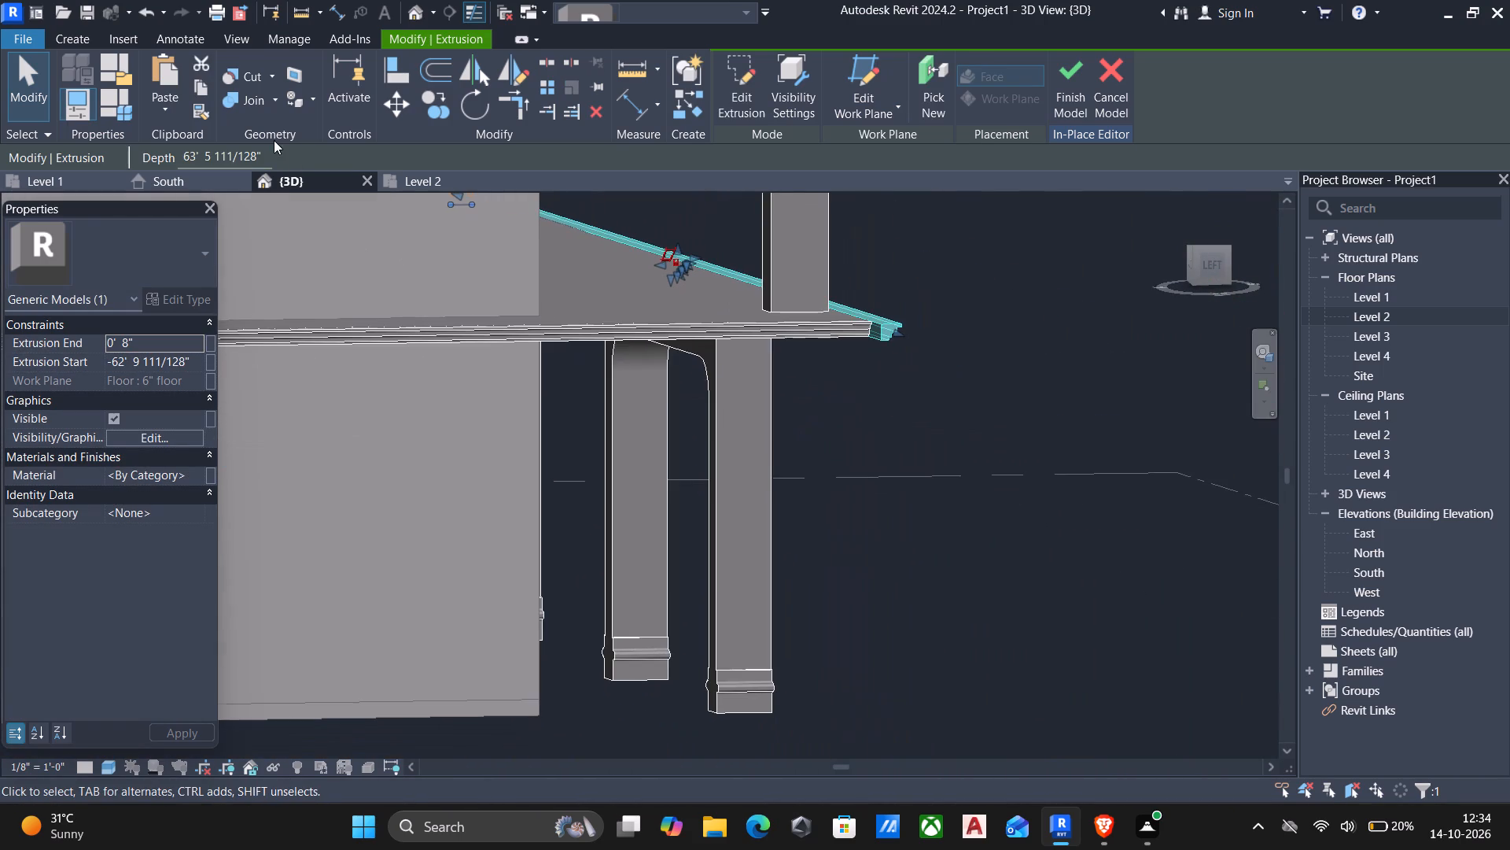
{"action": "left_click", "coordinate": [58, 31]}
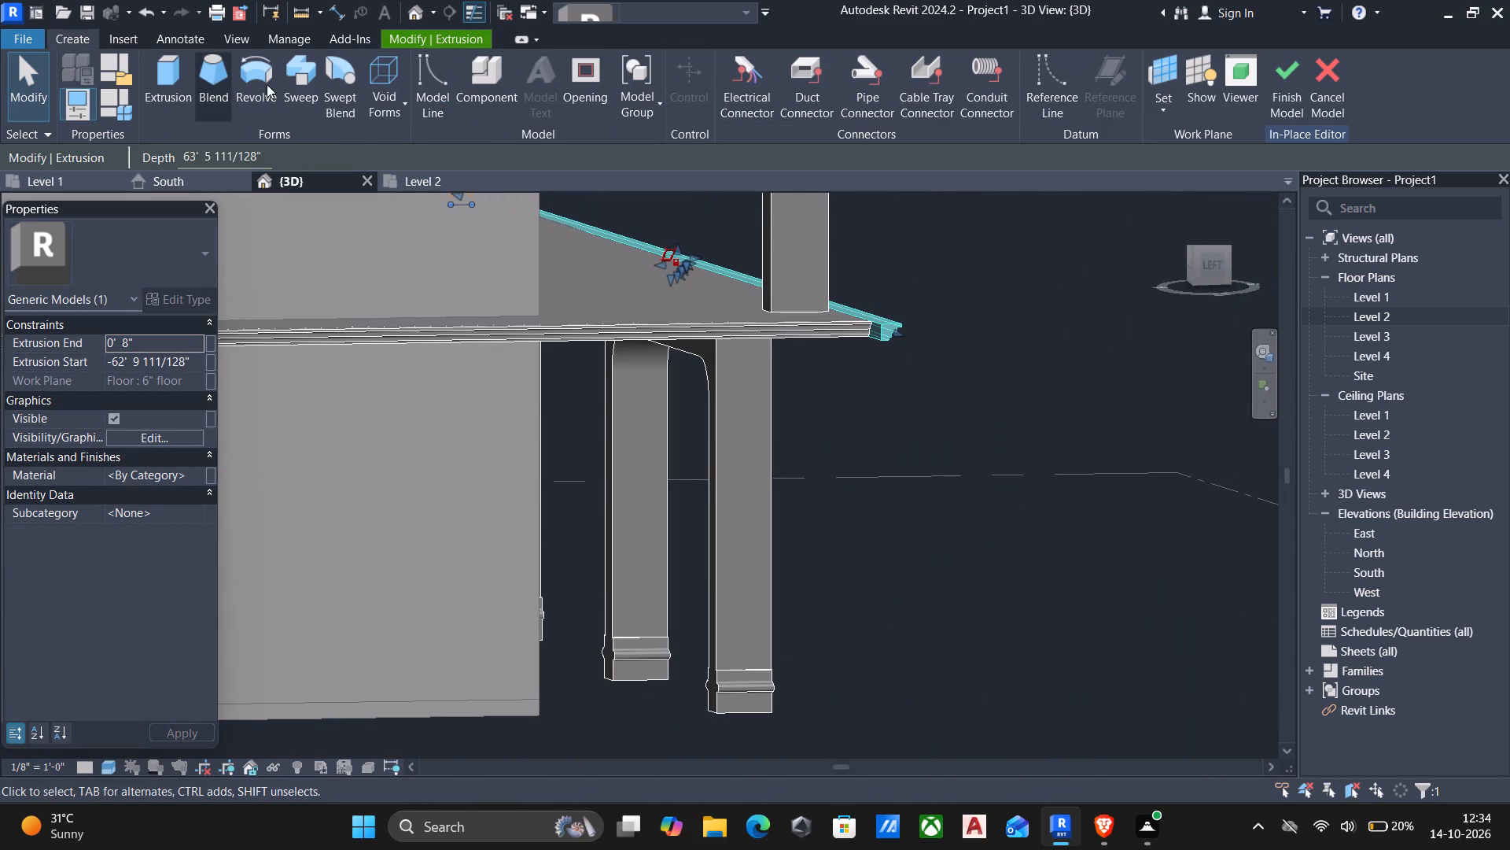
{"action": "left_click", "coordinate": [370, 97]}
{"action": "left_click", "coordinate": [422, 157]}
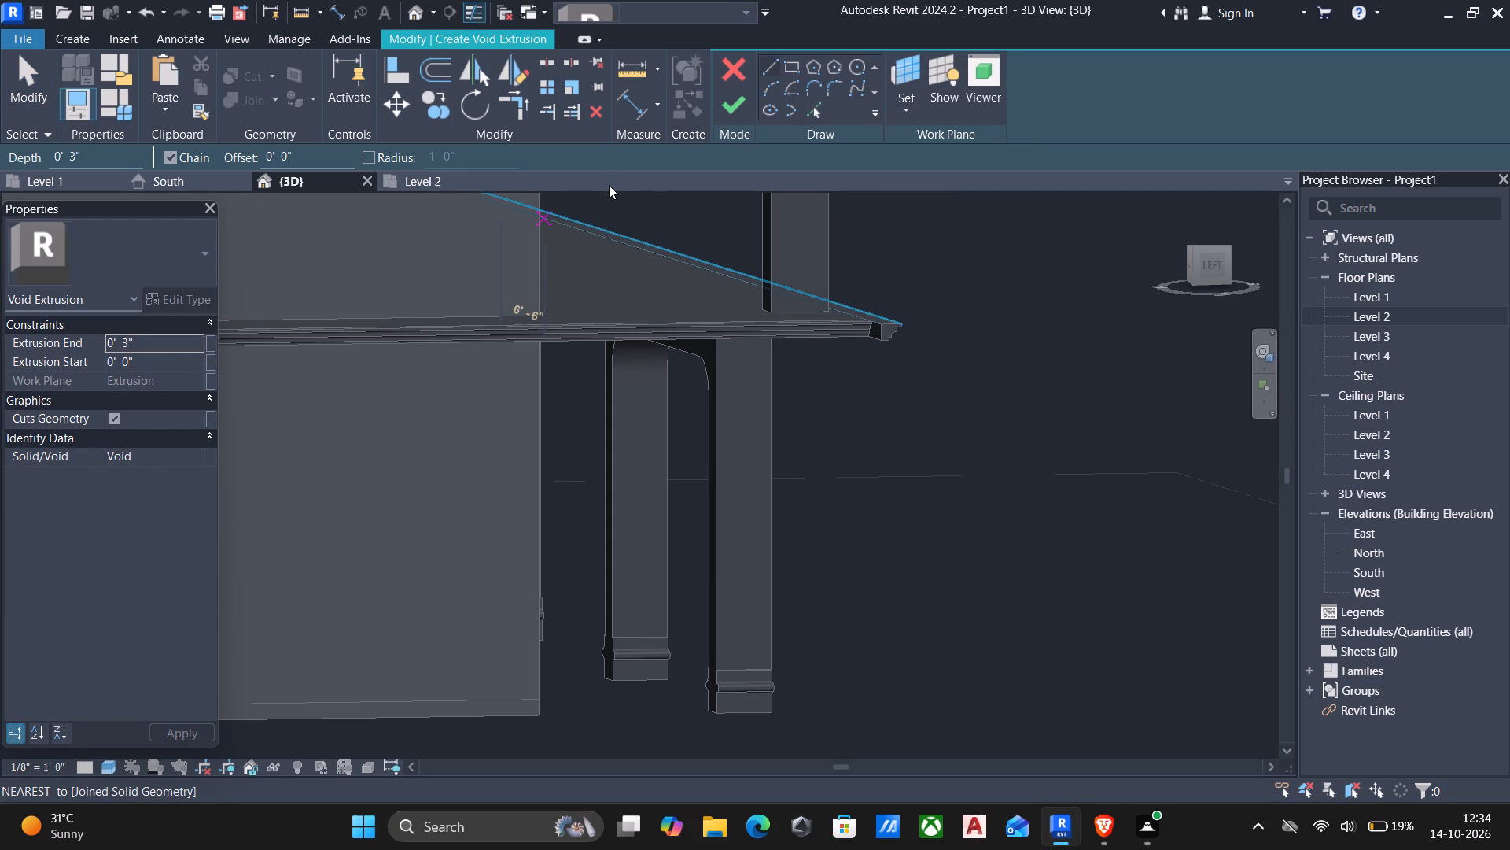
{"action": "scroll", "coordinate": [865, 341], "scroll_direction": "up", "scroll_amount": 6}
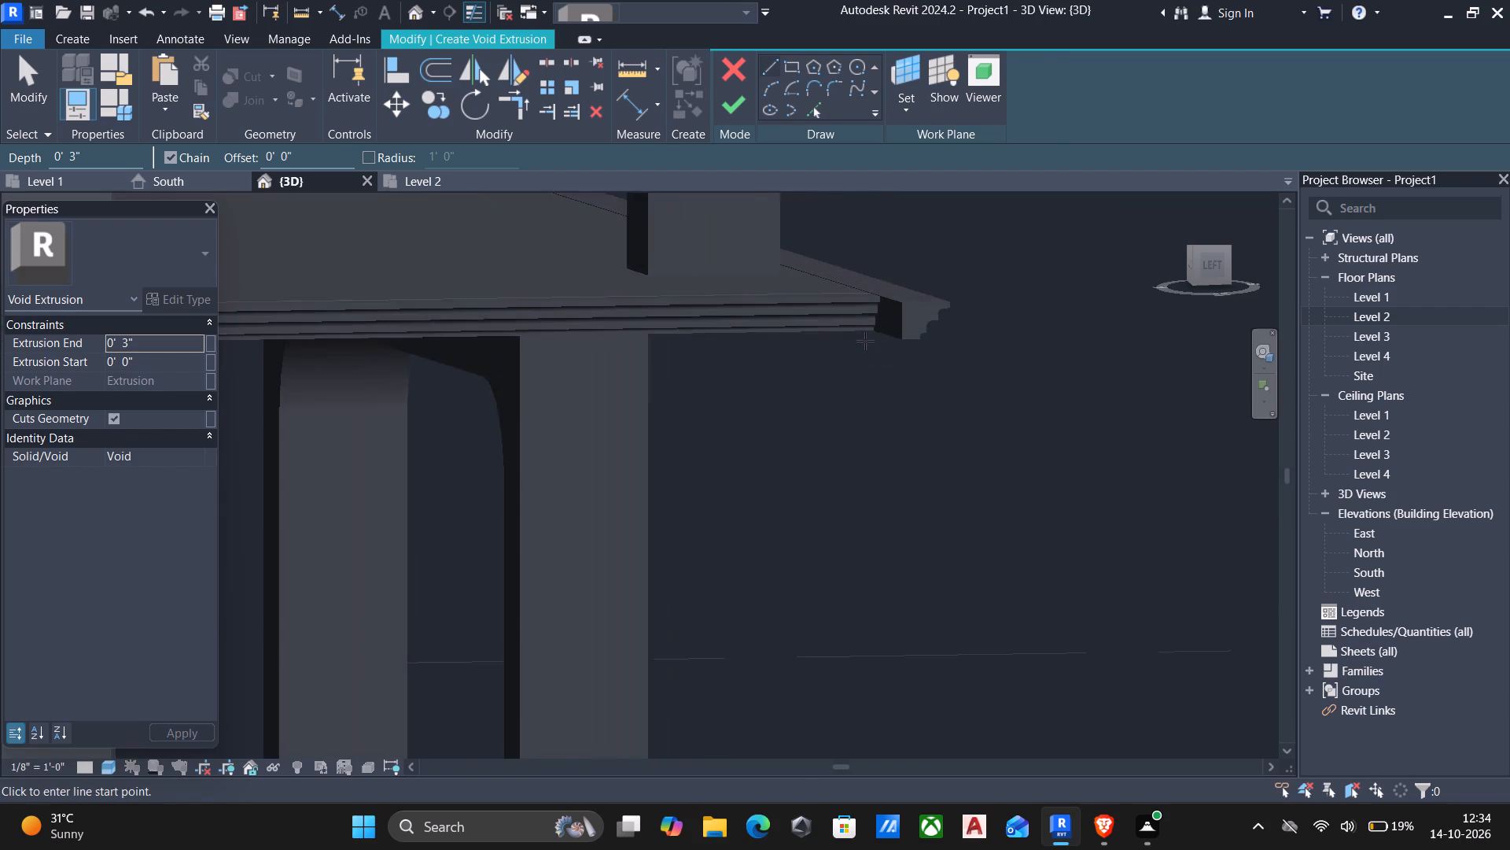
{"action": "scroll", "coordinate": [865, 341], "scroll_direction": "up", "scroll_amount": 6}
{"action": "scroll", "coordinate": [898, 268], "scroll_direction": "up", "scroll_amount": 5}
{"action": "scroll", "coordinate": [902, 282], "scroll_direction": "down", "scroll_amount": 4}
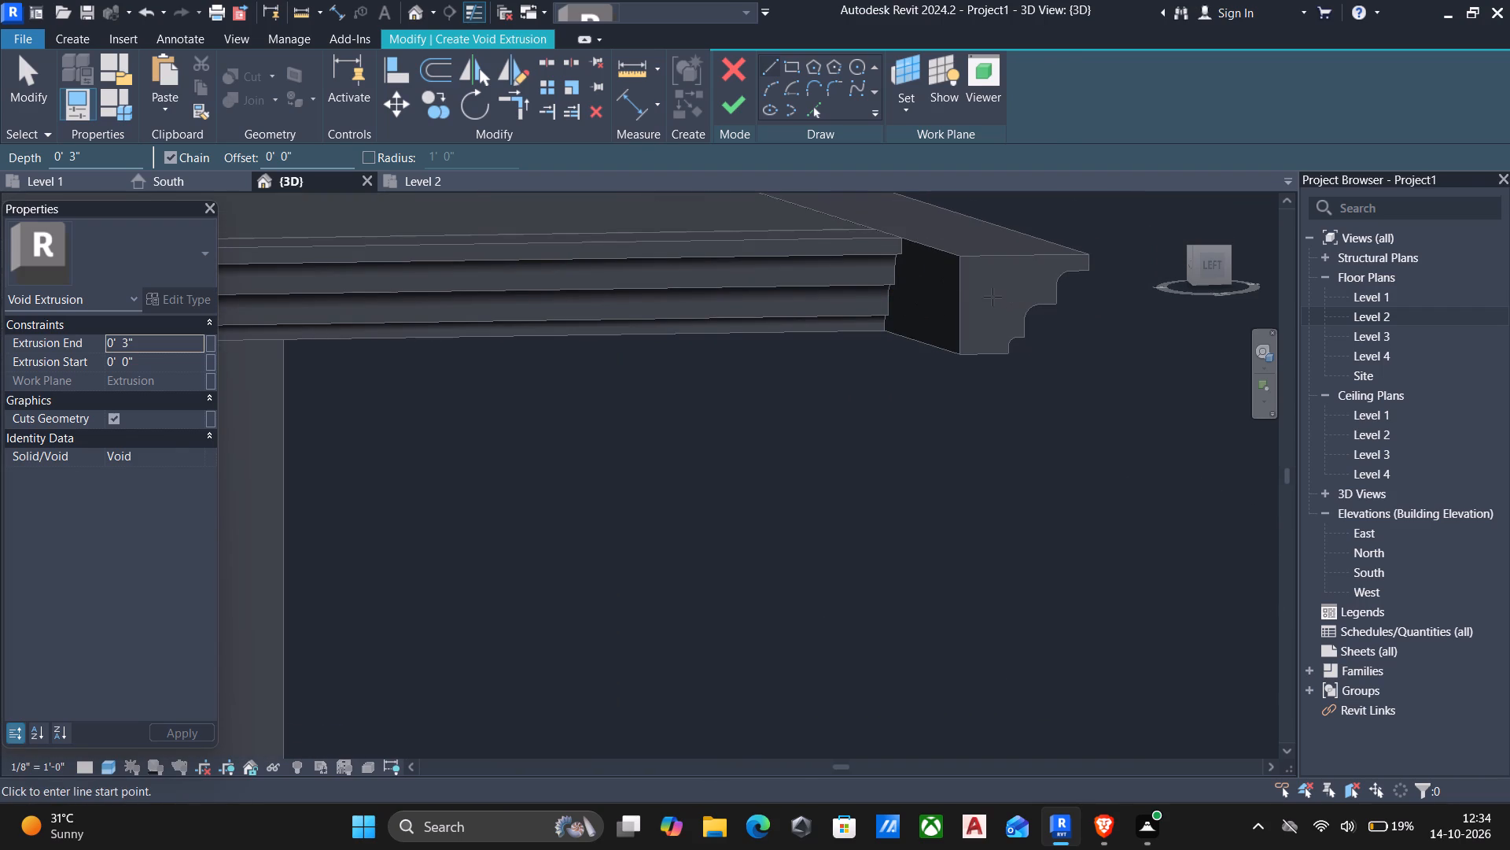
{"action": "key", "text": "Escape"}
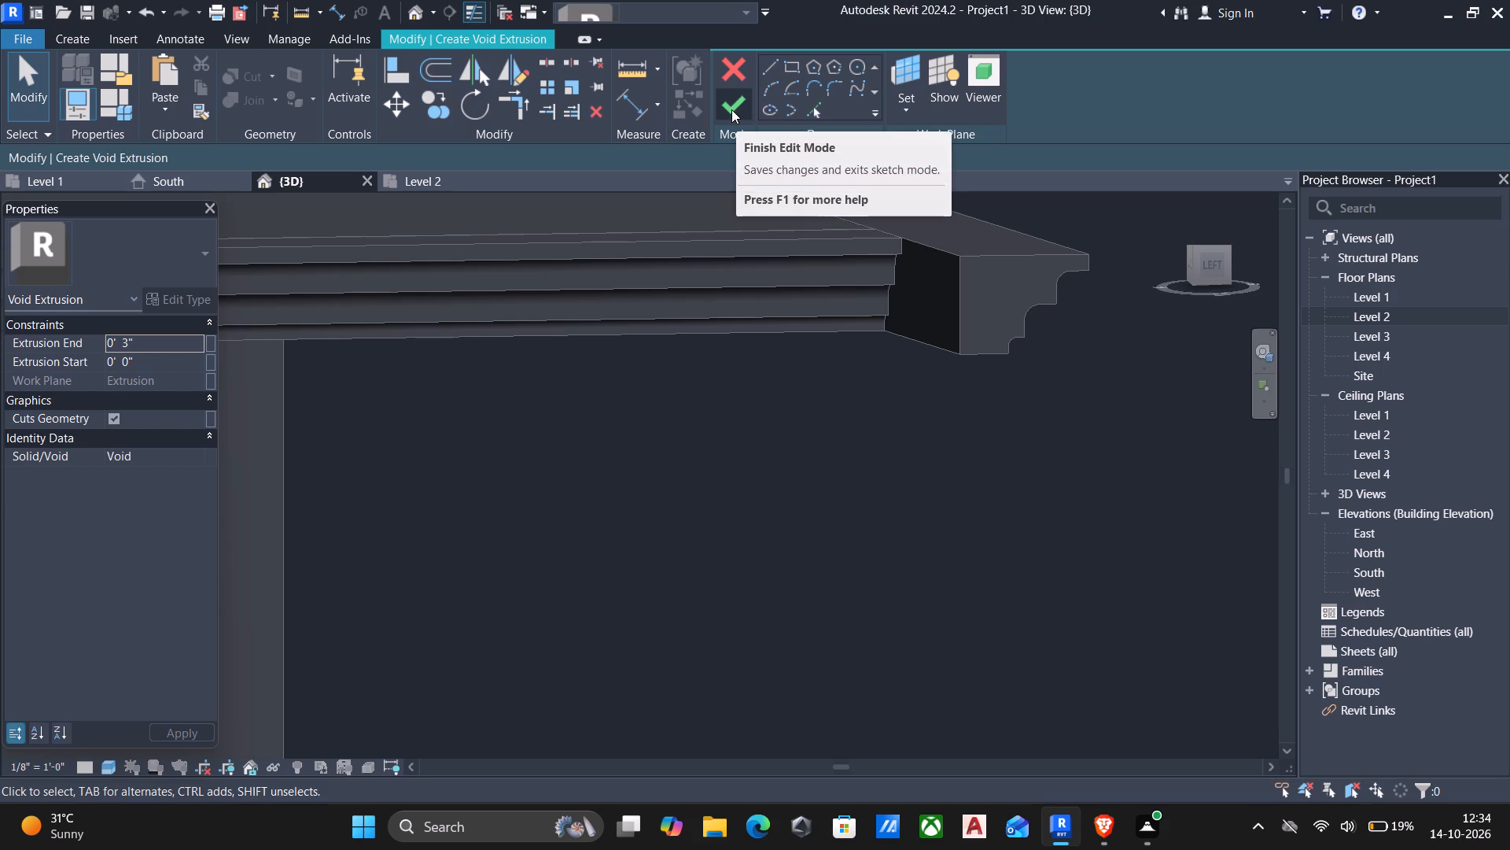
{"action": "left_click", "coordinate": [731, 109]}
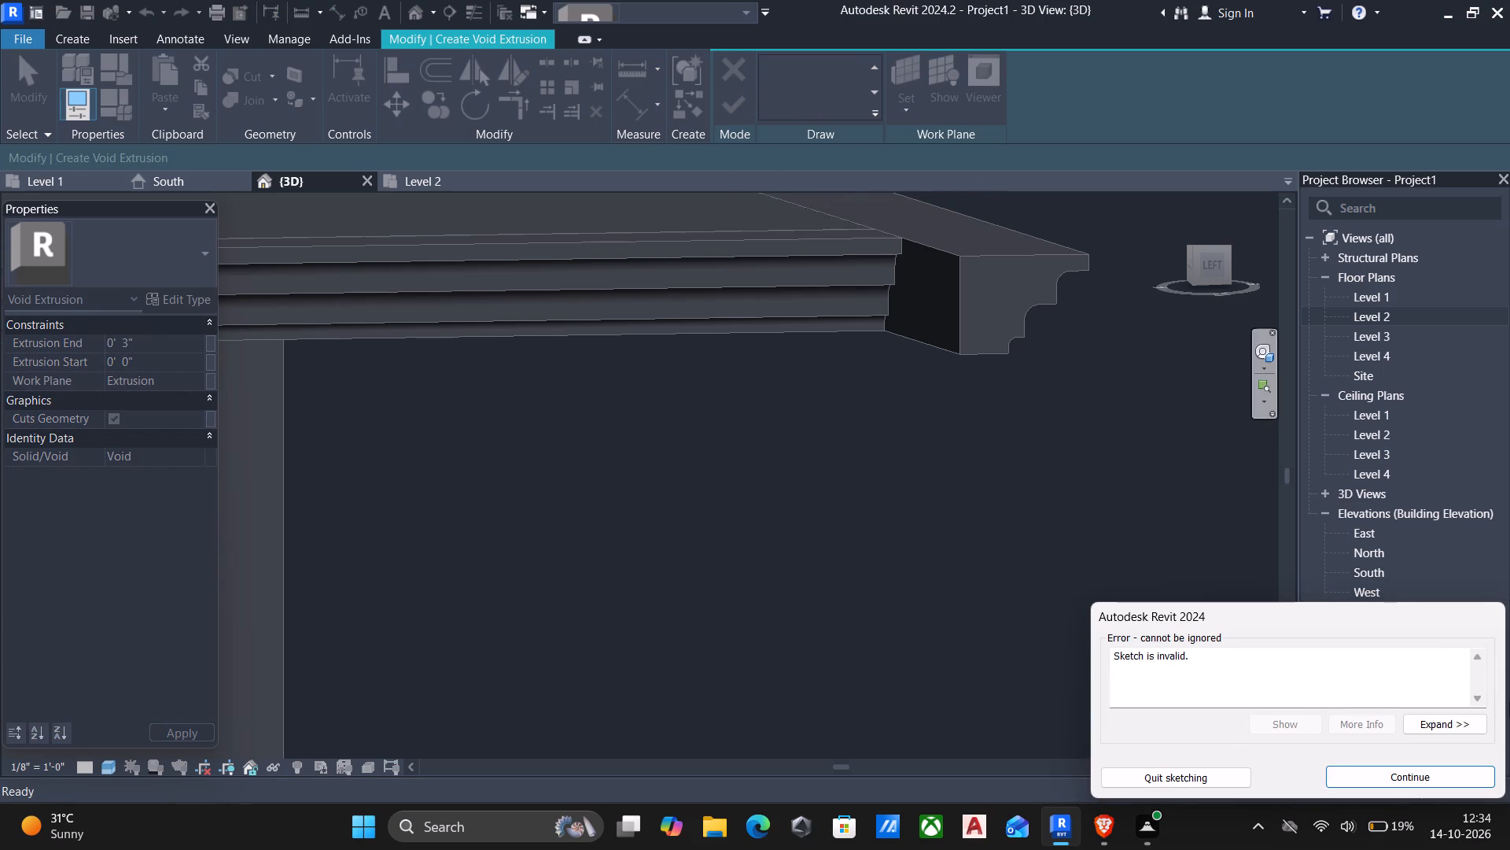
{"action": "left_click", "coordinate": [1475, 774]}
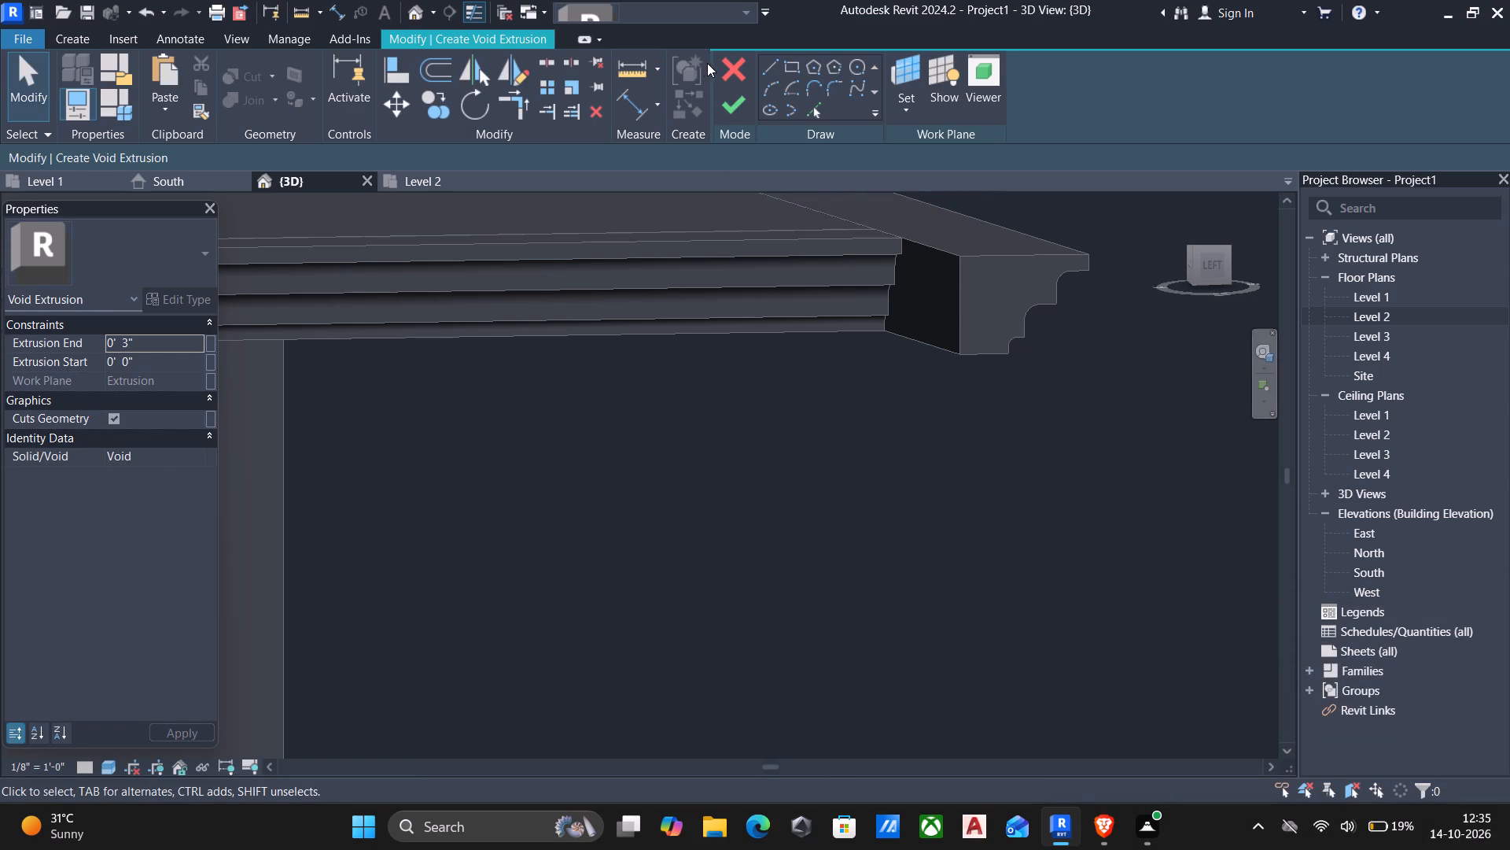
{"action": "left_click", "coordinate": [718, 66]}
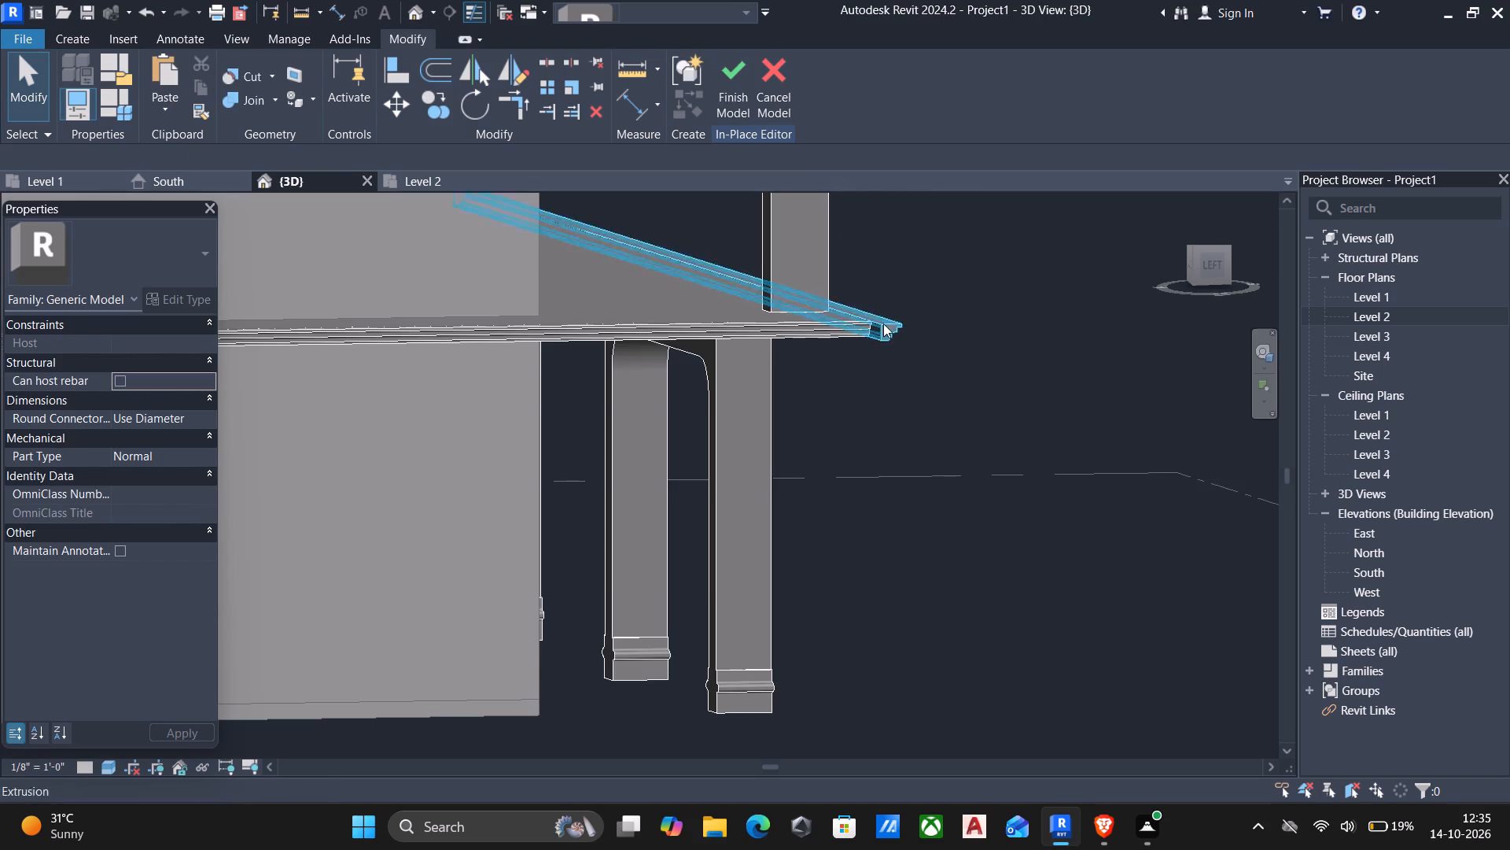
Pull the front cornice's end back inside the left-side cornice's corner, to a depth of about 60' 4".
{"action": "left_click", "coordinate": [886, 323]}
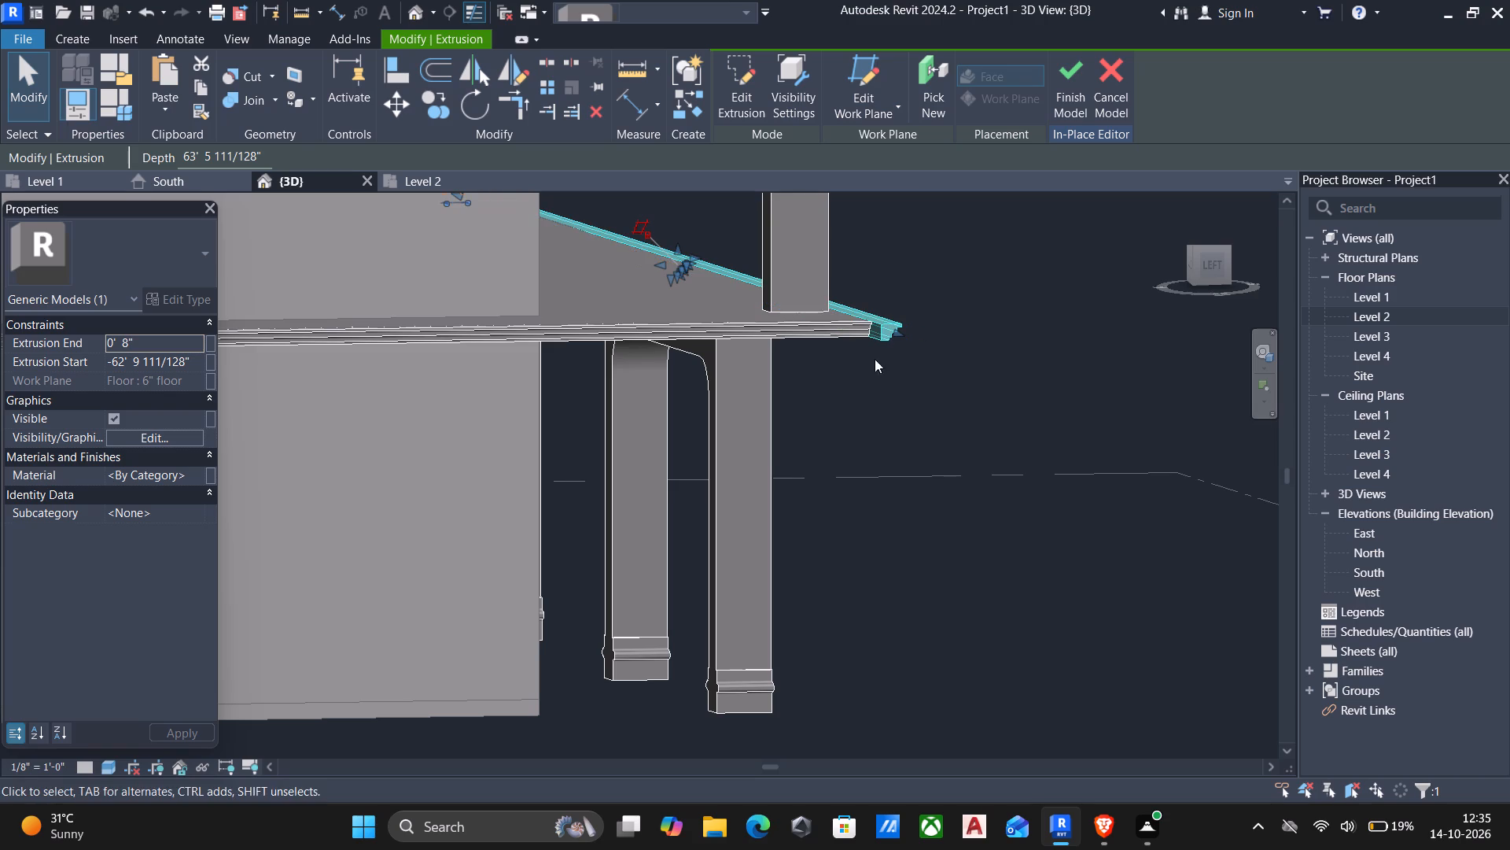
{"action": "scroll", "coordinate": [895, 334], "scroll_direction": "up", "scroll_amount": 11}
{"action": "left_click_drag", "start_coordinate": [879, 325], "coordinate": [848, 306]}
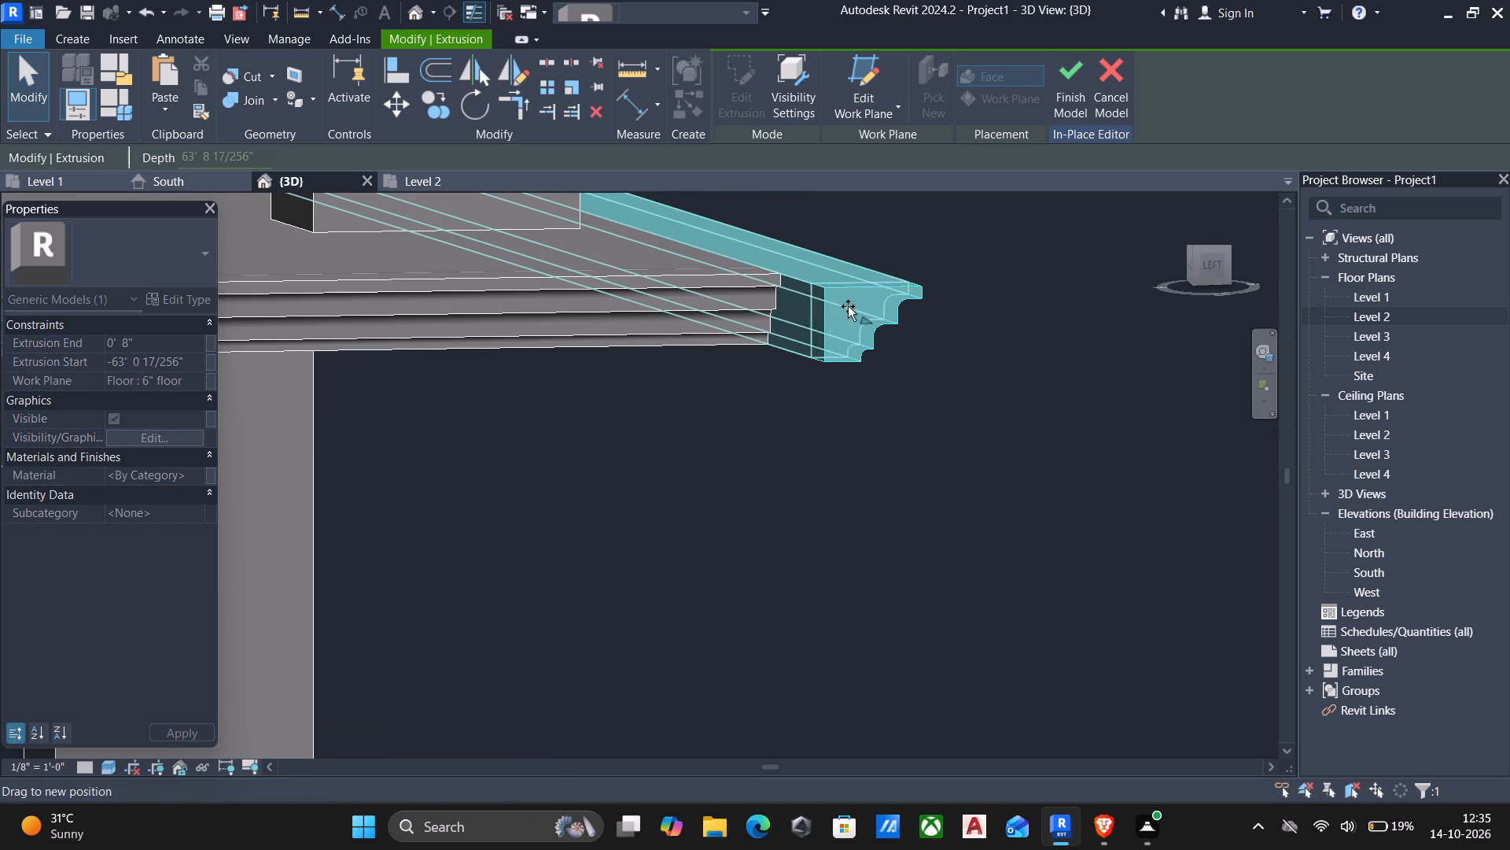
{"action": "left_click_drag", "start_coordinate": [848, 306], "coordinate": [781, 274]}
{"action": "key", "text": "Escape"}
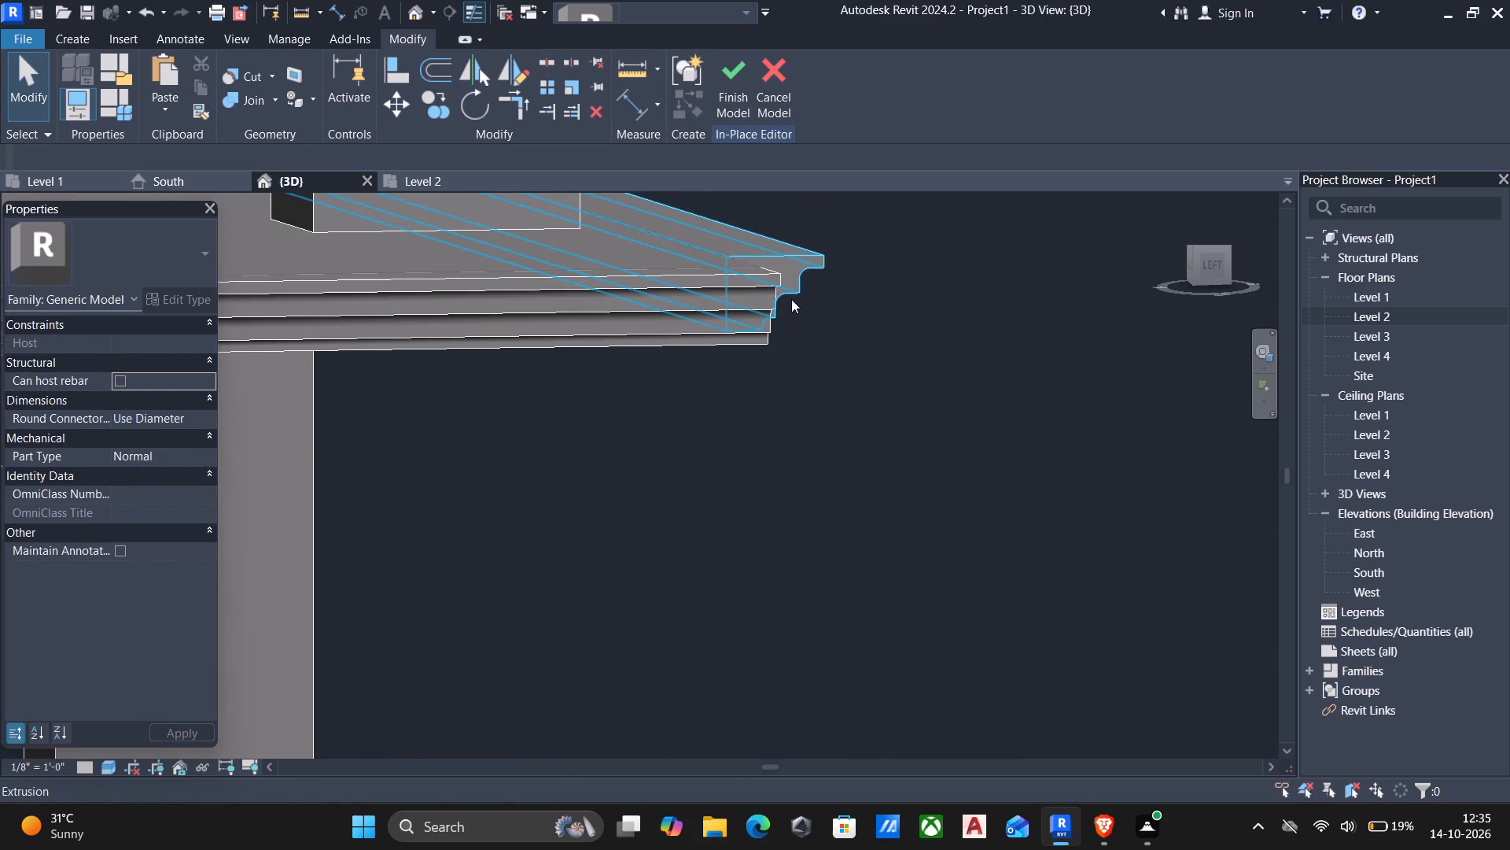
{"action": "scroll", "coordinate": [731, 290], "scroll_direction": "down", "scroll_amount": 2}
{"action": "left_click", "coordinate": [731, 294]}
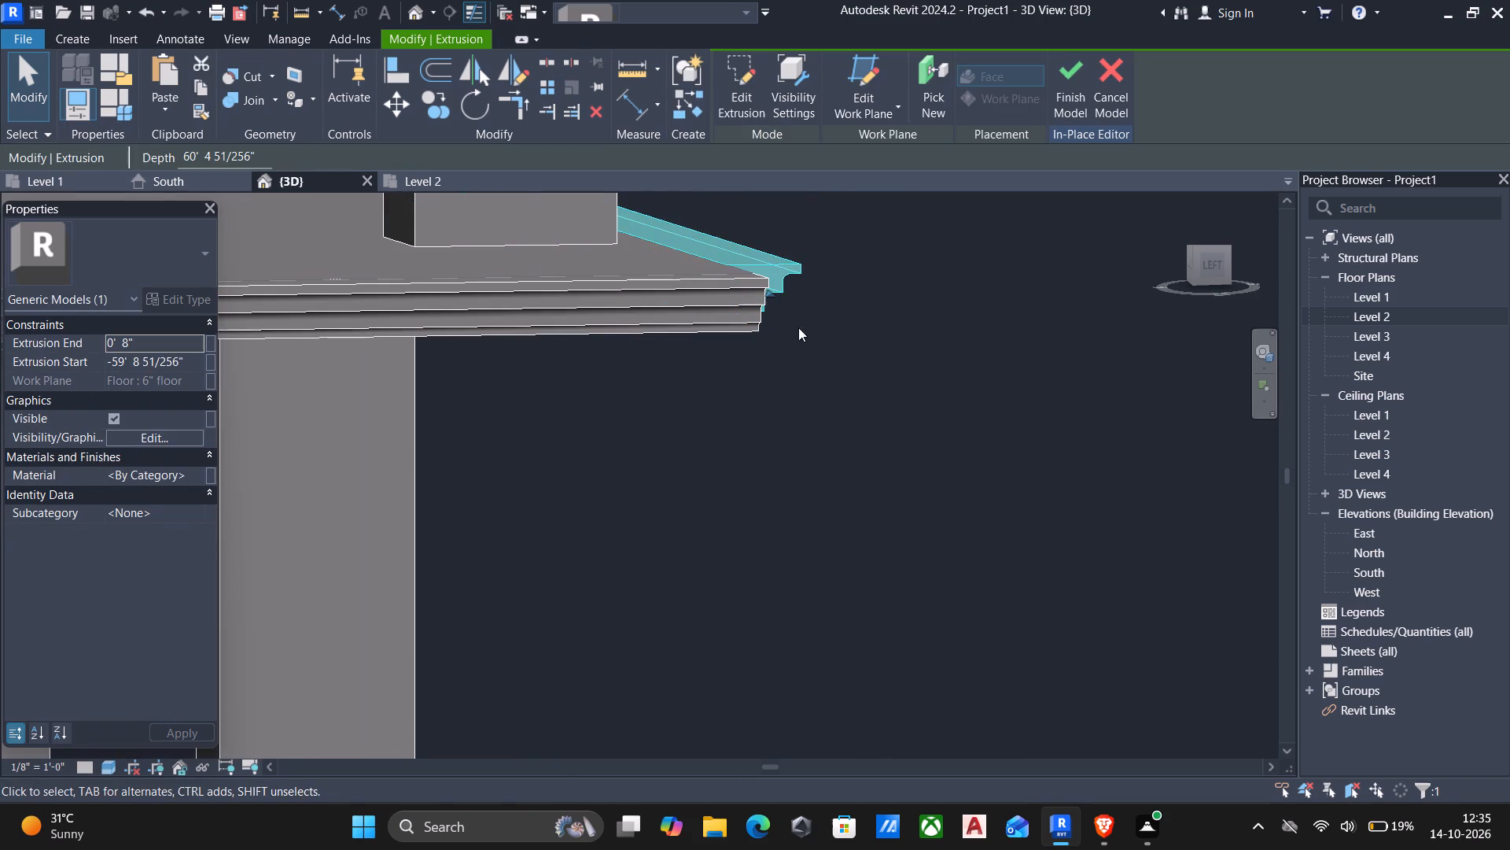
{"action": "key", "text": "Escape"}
Extend the left-side cornice past the front cornice's profile at their shared corner, to a depth of about 61' 9".
{"action": "middle_click_drag", "start_coordinate": [815, 346], "coordinate": [775, 357], "text": "shift"}
{"action": "middle_click_drag", "start_coordinate": [723, 356], "coordinate": [898, 391]}
{"action": "scroll", "coordinate": [904, 392], "scroll_direction": "down", "scroll_amount": 4}
{"action": "scroll", "coordinate": [420, 398], "scroll_direction": "up", "scroll_amount": 3}
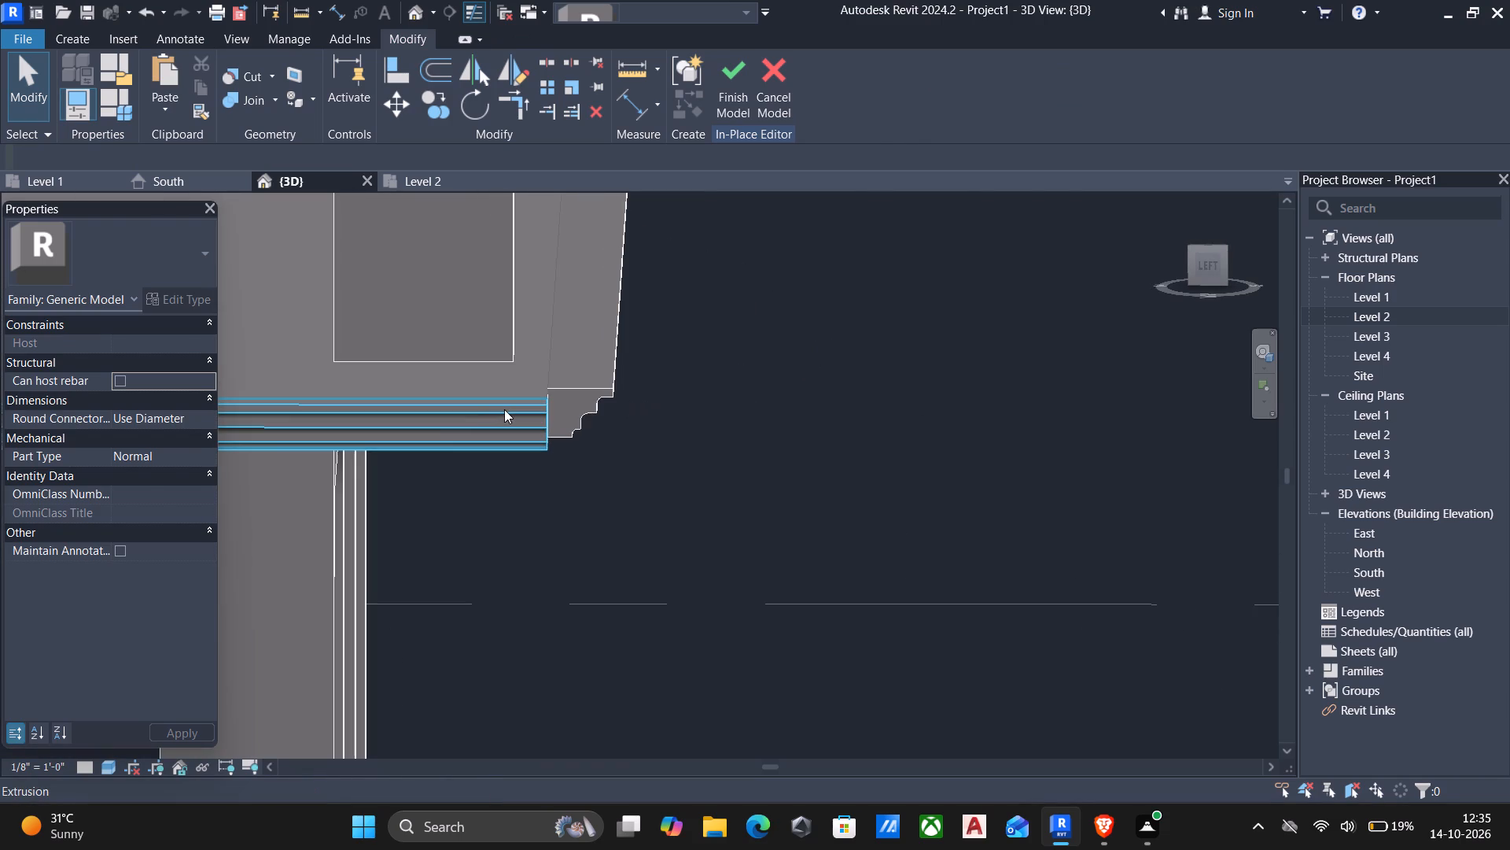
{"action": "left_click", "coordinate": [504, 409]}
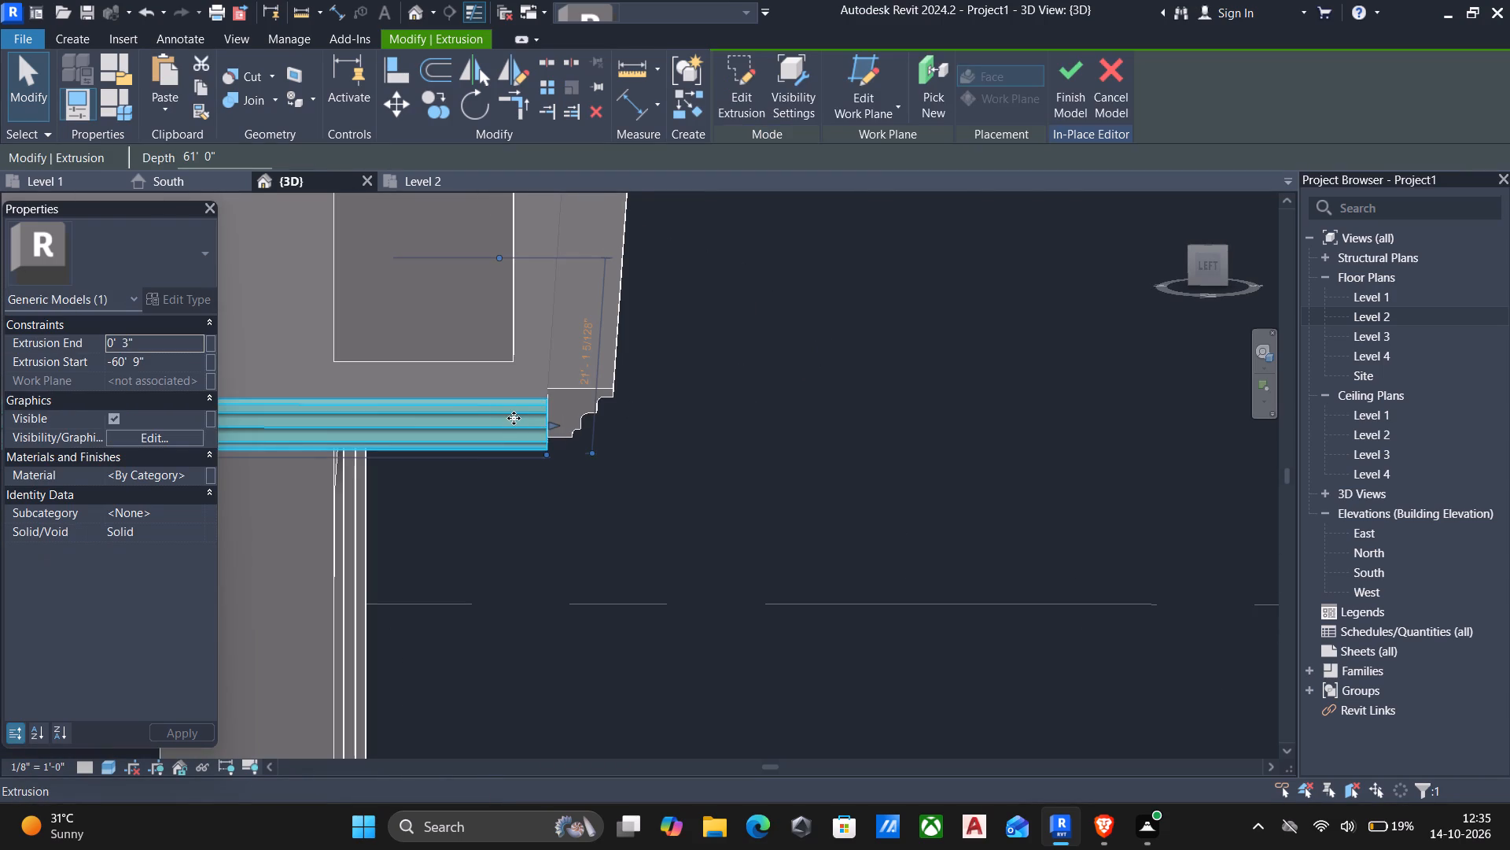
{"action": "scroll", "coordinate": [514, 418], "scroll_direction": "up", "scroll_amount": 5}
{"action": "left_click_drag", "start_coordinate": [583, 436], "coordinate": [649, 442]}
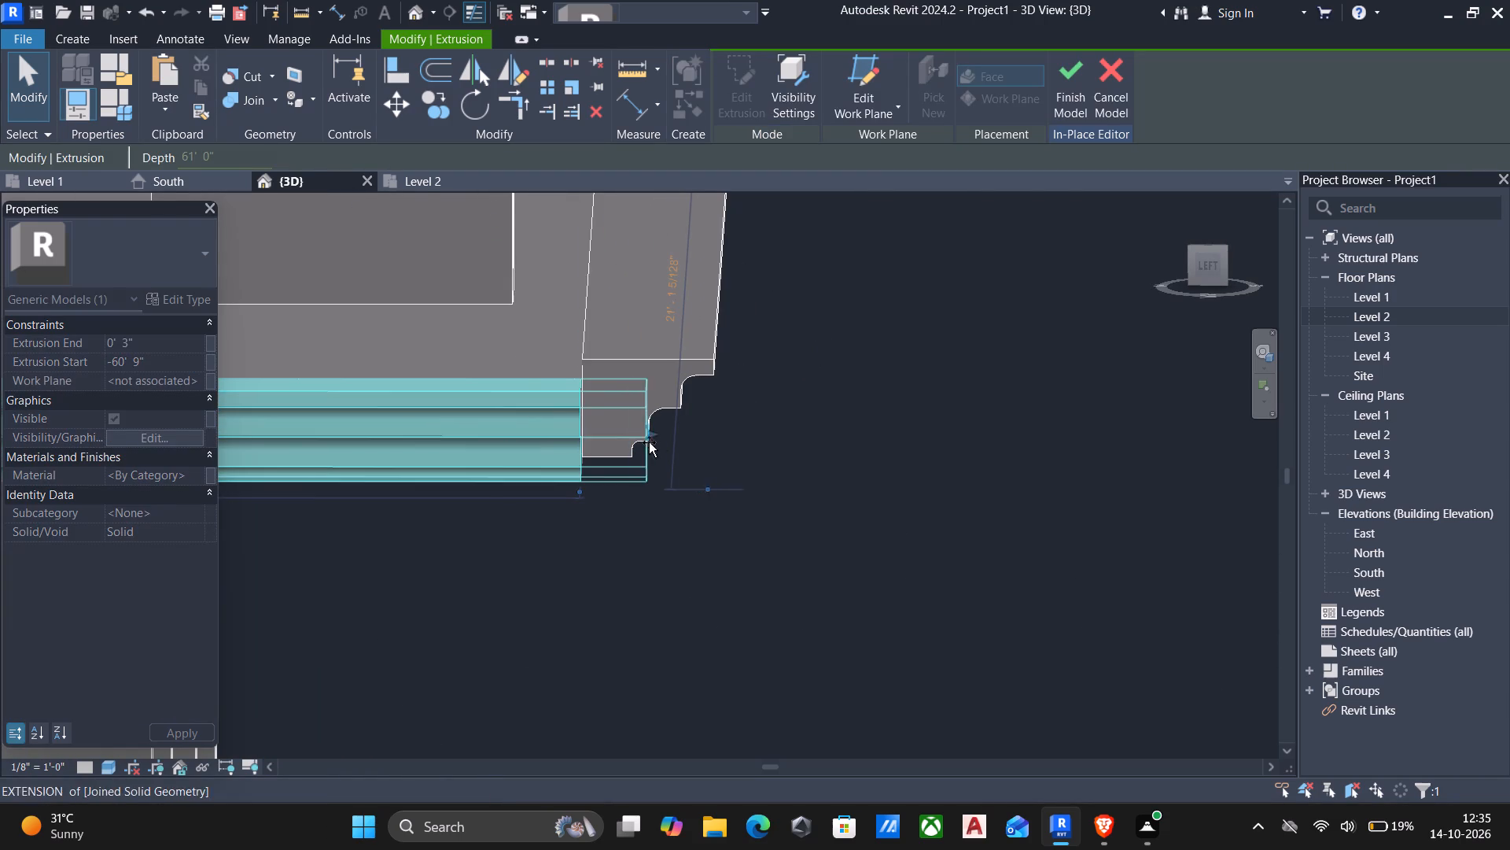
{"action": "left_click_drag", "start_coordinate": [649, 442], "coordinate": [733, 448]}
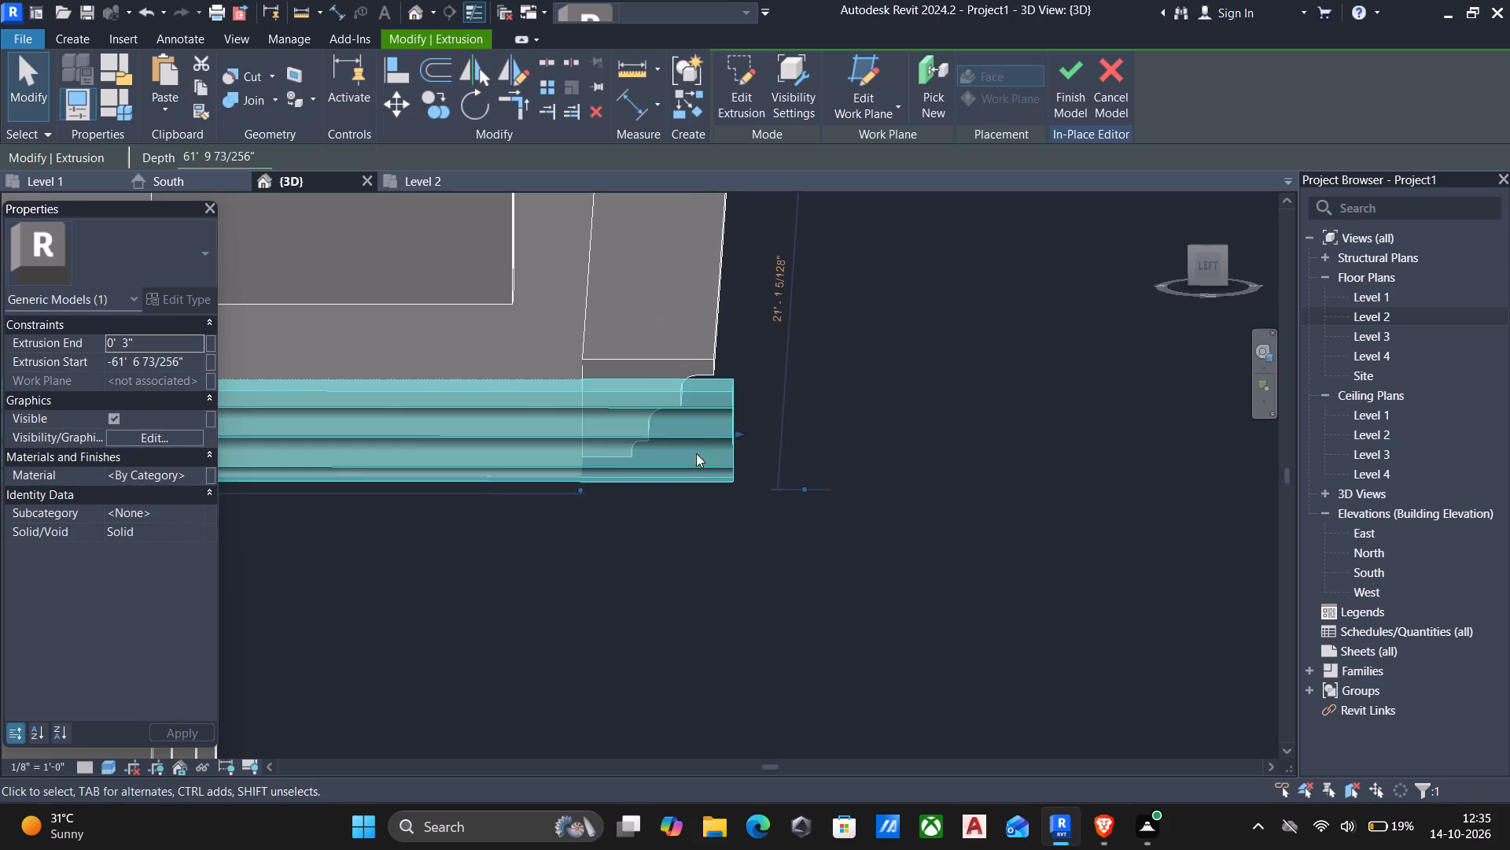
{"action": "key", "text": "Escape"}
Extend the front cornice's end until it meets the inner face of the left-side cornice, giving a depth of 61' 5".
{"action": "scroll", "coordinate": [691, 467], "scroll_direction": "down", "scroll_amount": 6}
{"action": "middle_click_drag", "start_coordinate": [694, 468], "coordinate": [616, 486], "text": "shift"}
{"action": "scroll", "coordinate": [527, 457], "scroll_direction": "down", "scroll_amount": 7}
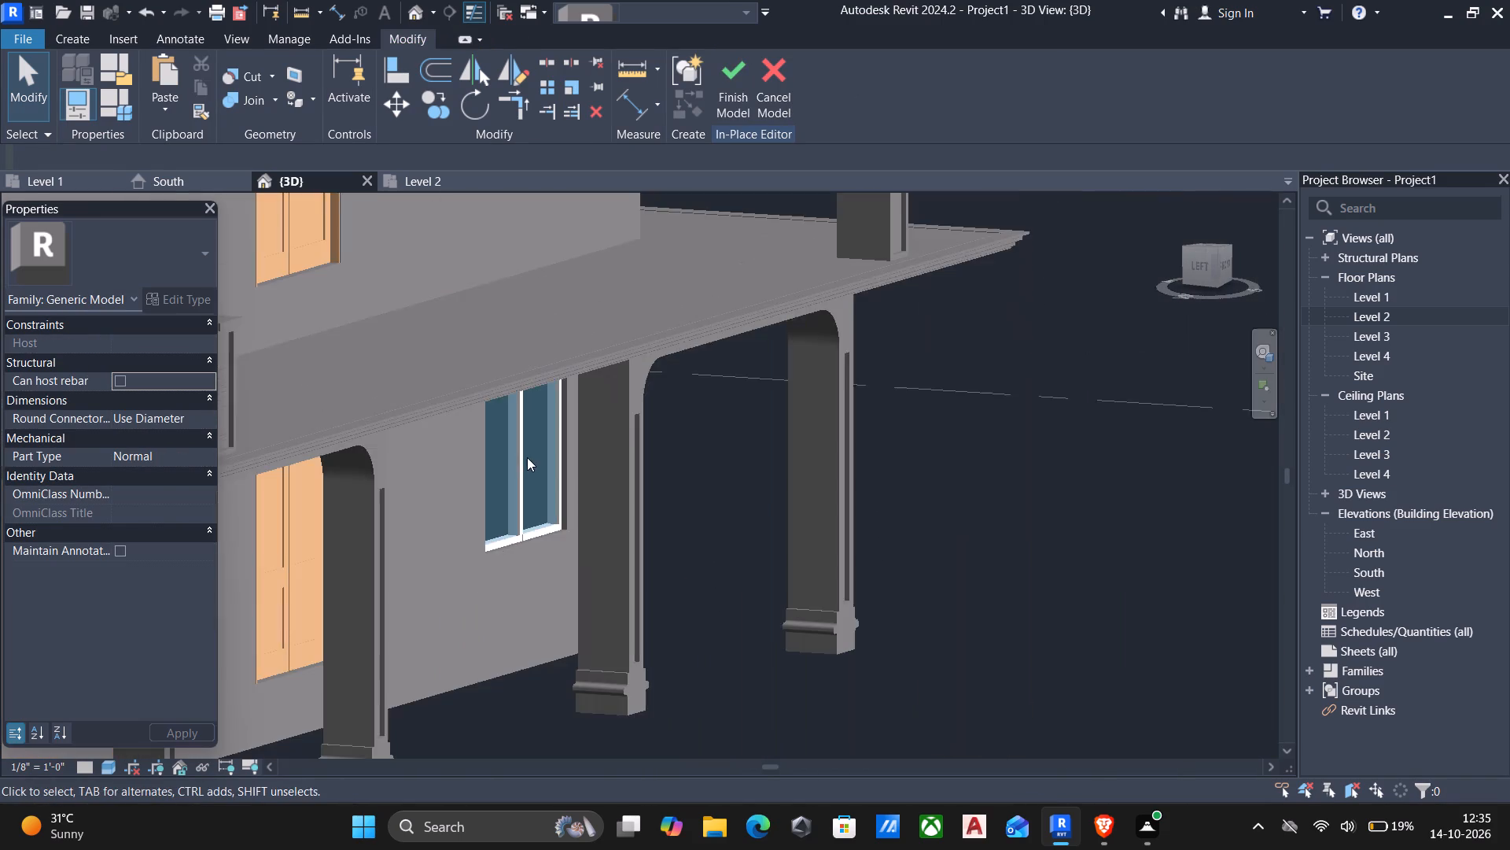
{"action": "middle_click_drag", "start_coordinate": [516, 453], "coordinate": [932, 434]}
{"action": "middle_click_drag", "start_coordinate": [748, 434], "coordinate": [617, 424], "text": "shift"}
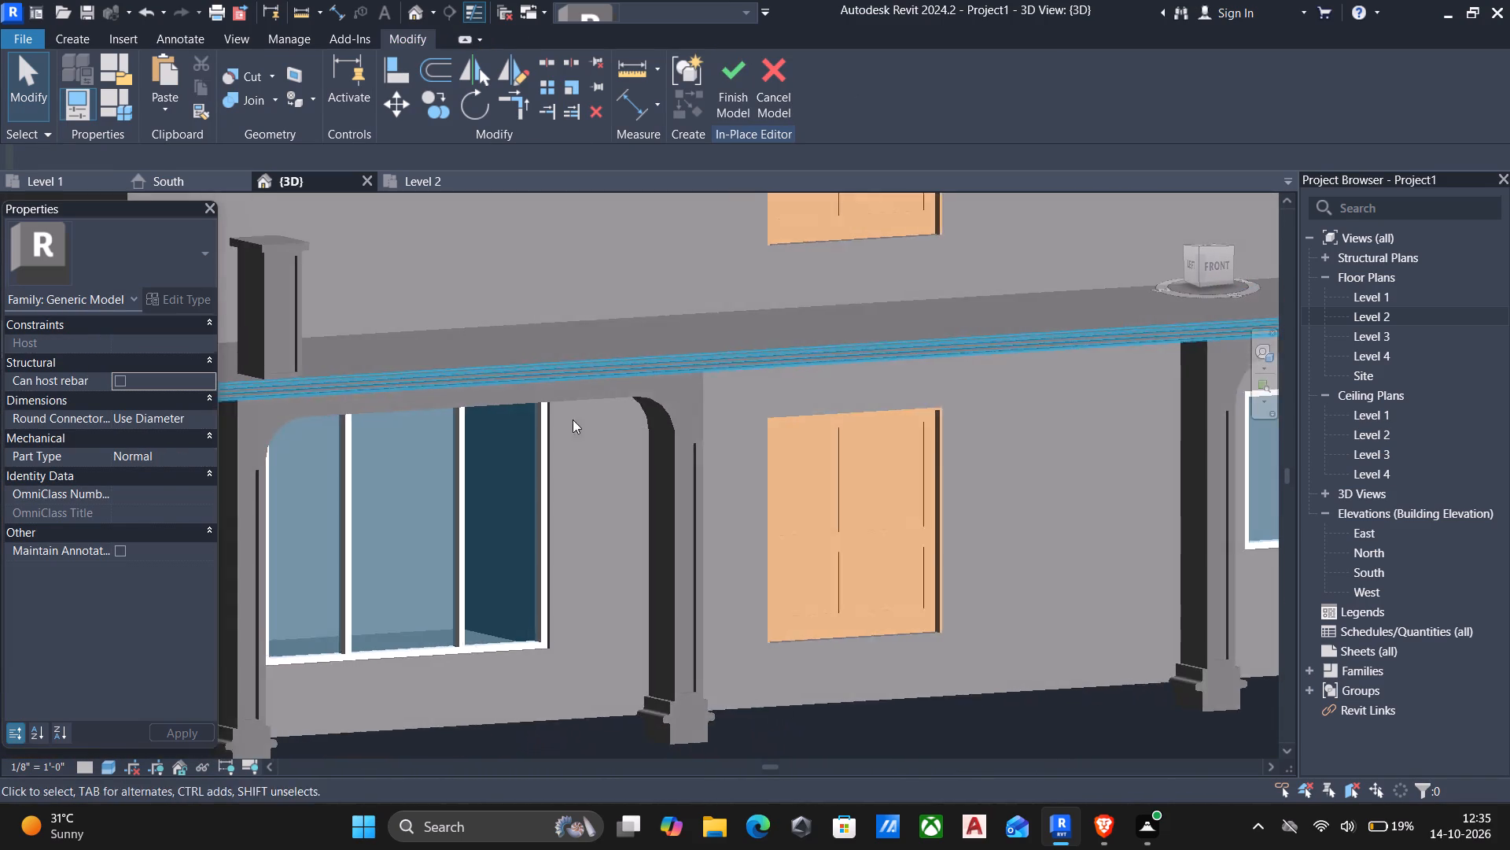
{"action": "middle_click_drag", "start_coordinate": [568, 419], "coordinate": [1162, 412]}
{"action": "middle_click_drag", "start_coordinate": [1025, 417], "coordinate": [868, 413]}
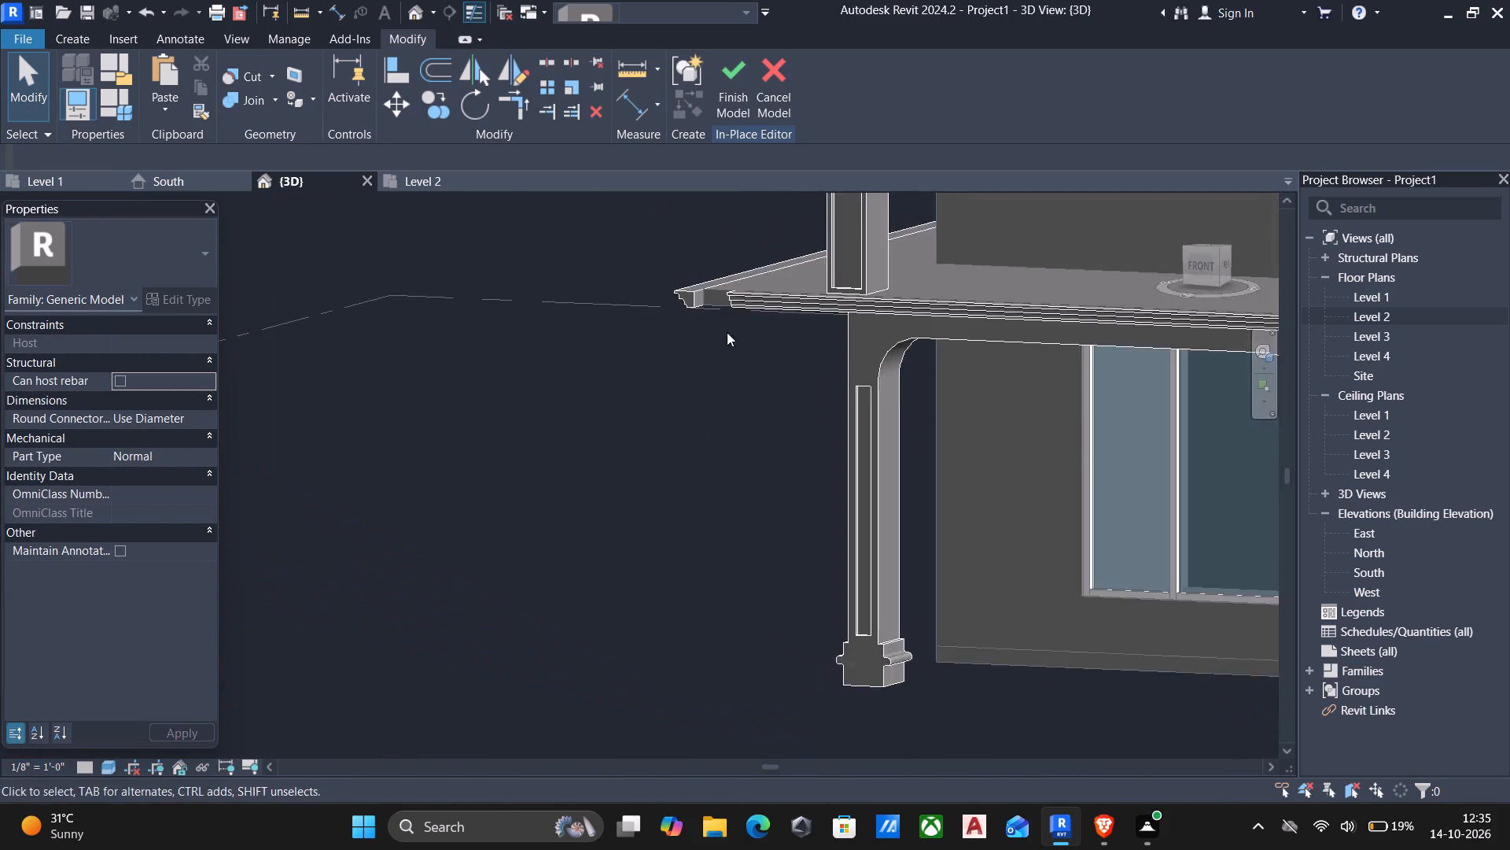
{"action": "middle_click_drag", "start_coordinate": [714, 327], "coordinate": [716, 470]}
{"action": "scroll", "coordinate": [725, 400], "scroll_direction": "up", "scroll_amount": 6}
{"action": "left_click", "coordinate": [737, 489]}
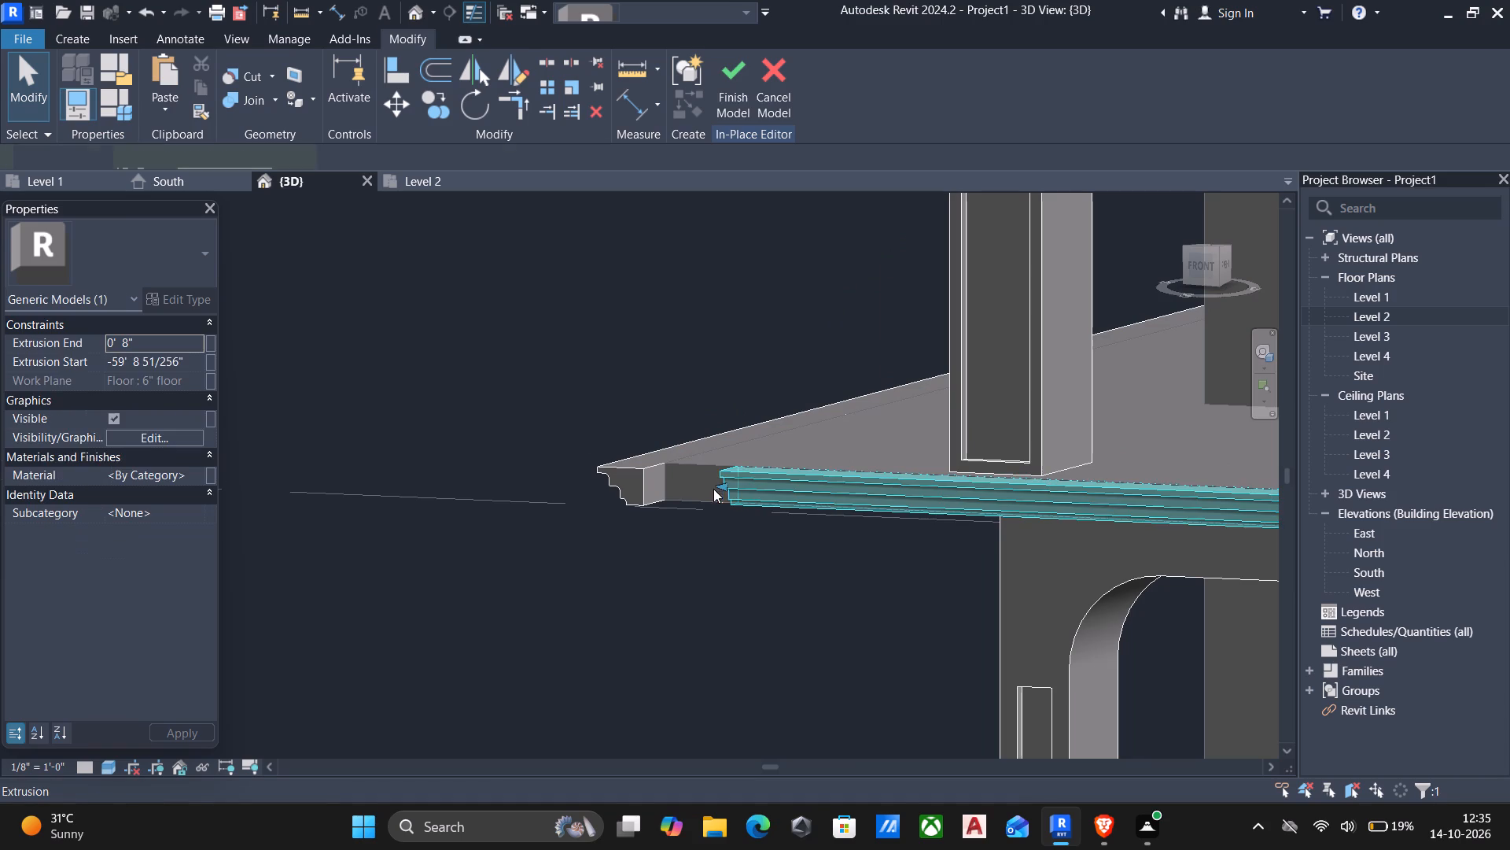
{"action": "left_click_drag", "start_coordinate": [719, 482], "coordinate": [657, 470]}
{"action": "scroll", "coordinate": [643, 523], "scroll_direction": "up", "scroll_amount": 6}
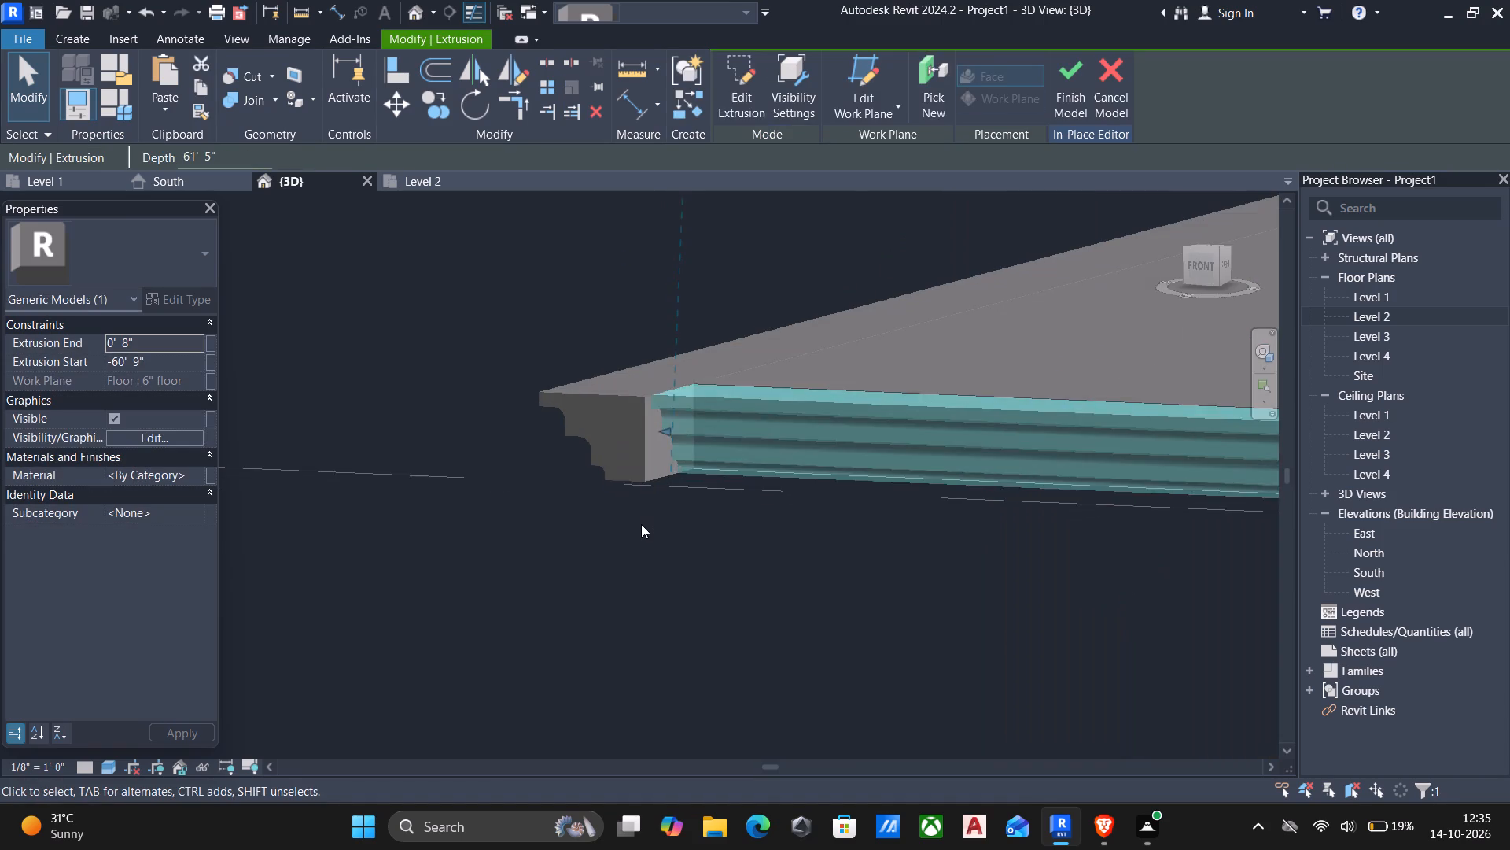
{"action": "key", "text": "Escape"}
Start a void extrusion with its work plane on the left-side cornice's inner face at the front corner.
{"action": "scroll", "coordinate": [673, 442], "scroll_direction": "up", "scroll_amount": 6}
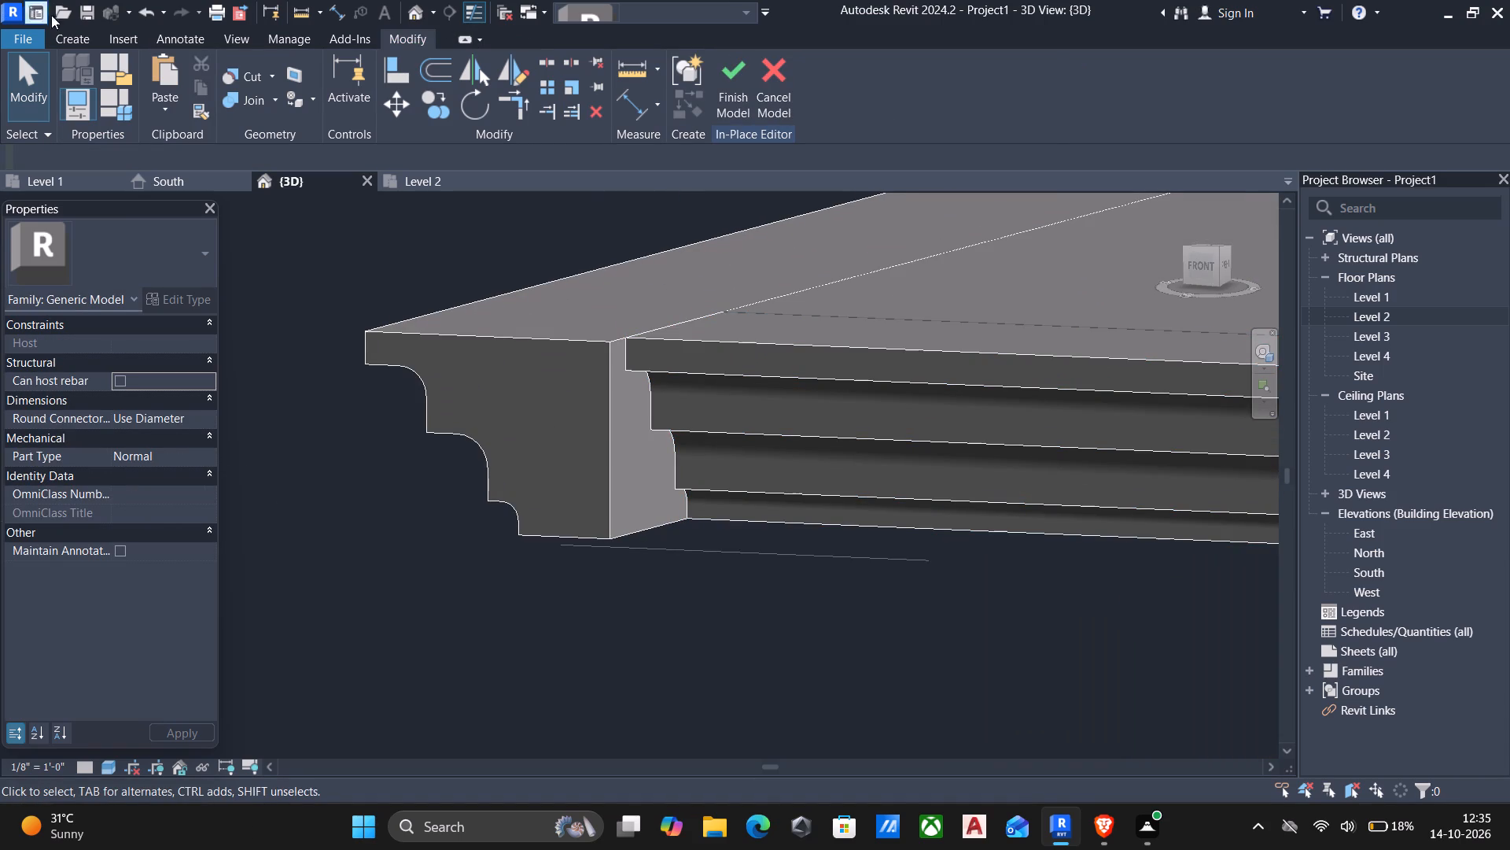
{"action": "left_click", "coordinate": [66, 30]}
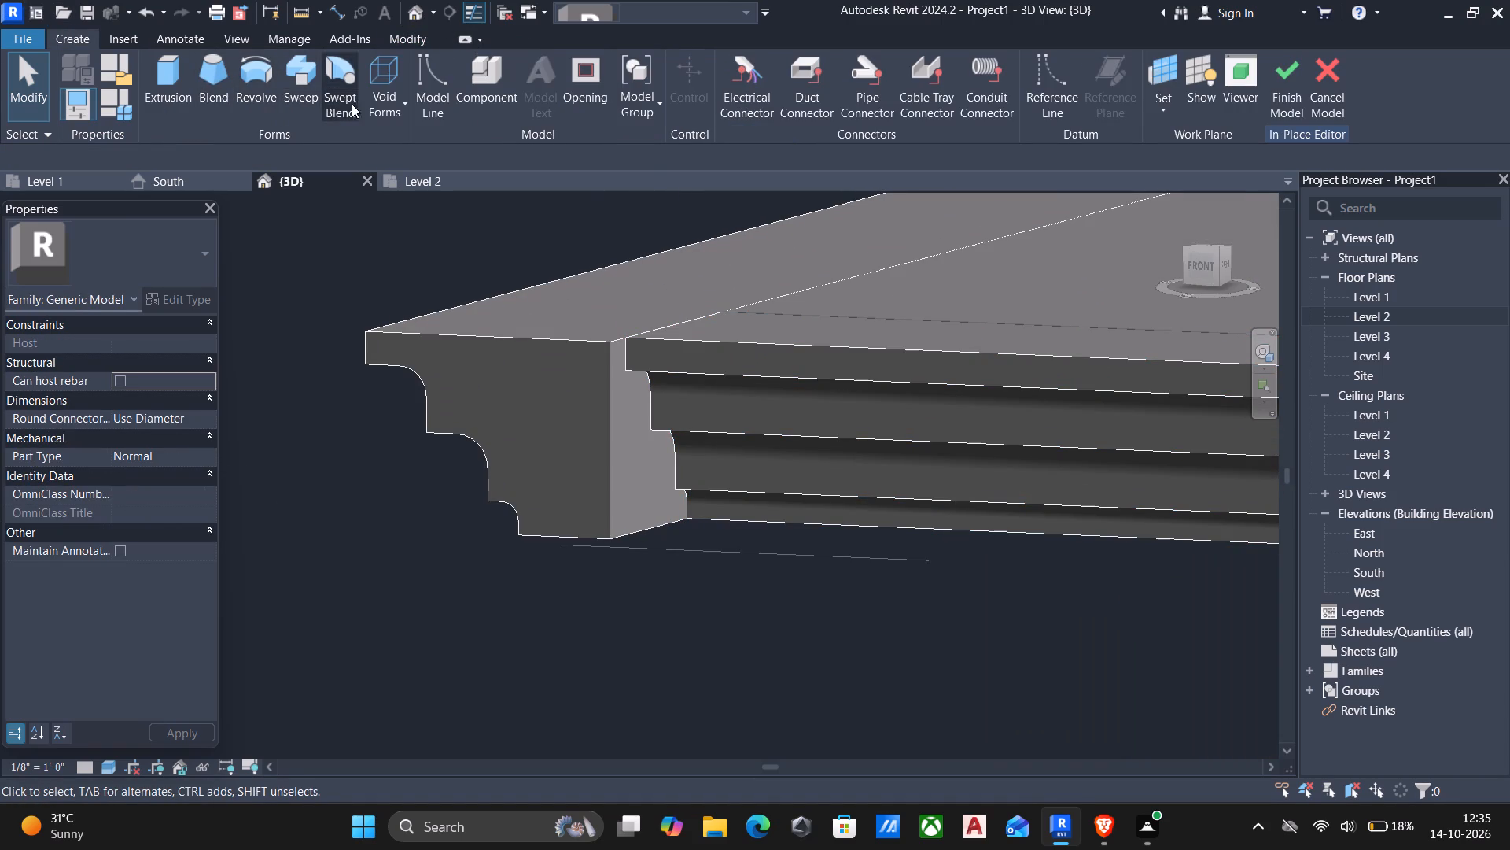
{"action": "left_click", "coordinate": [374, 103]}
{"action": "left_click", "coordinate": [418, 143]}
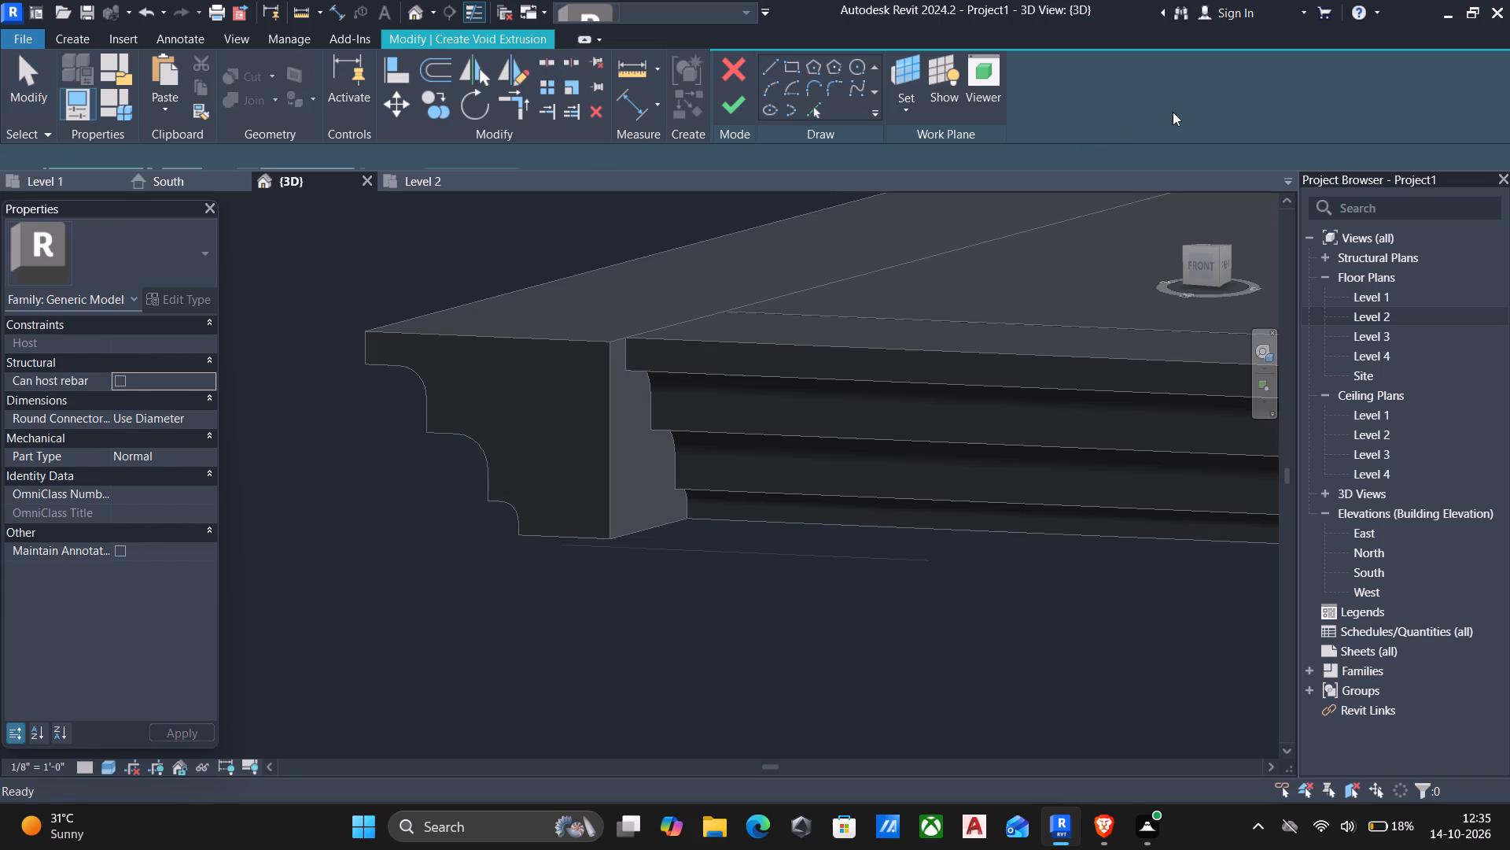
{"action": "left_click", "coordinate": [908, 109]}
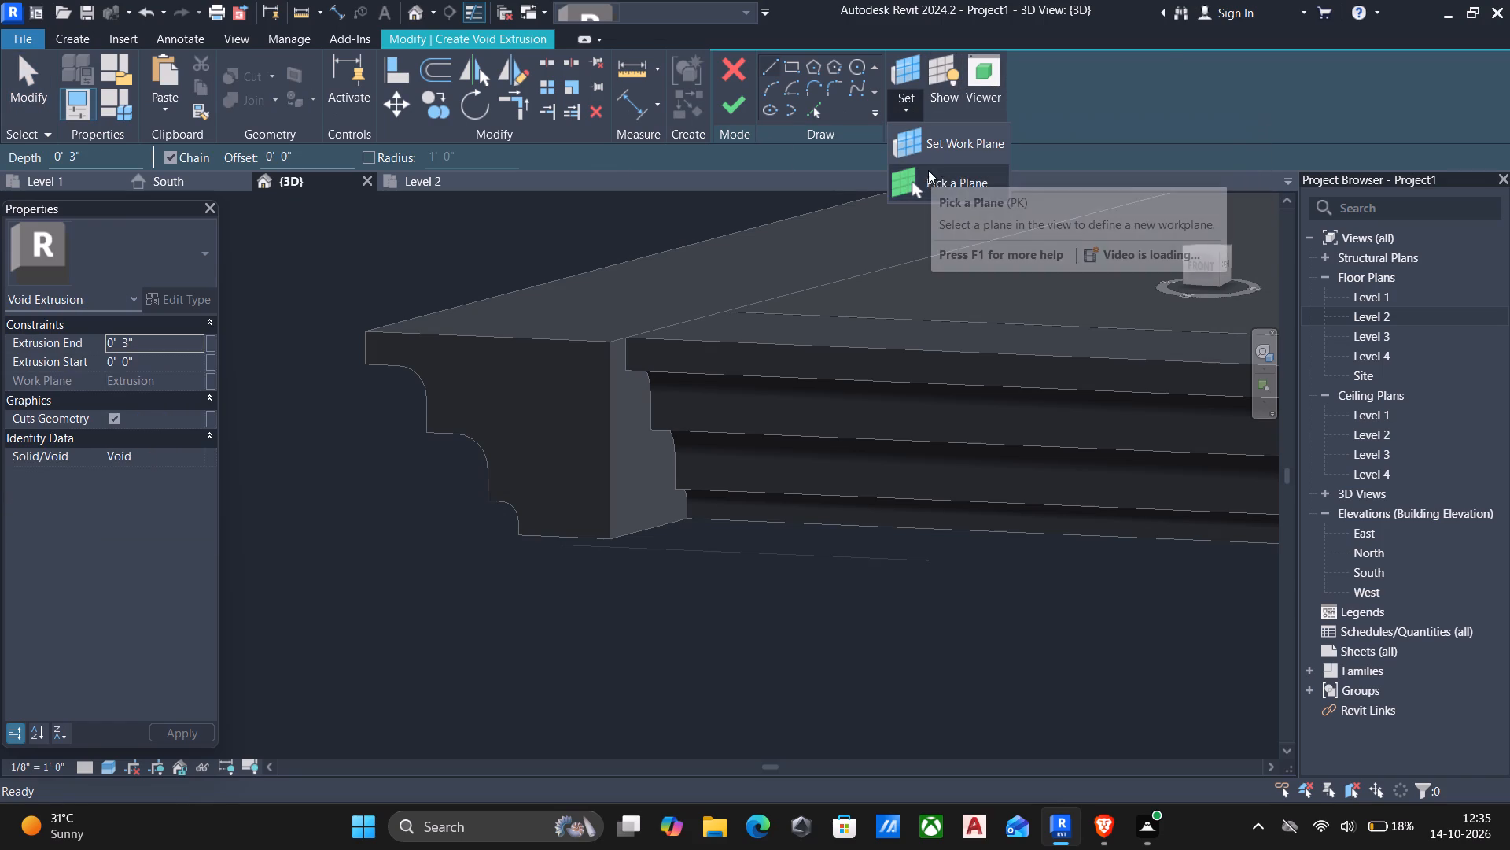
{"action": "left_click", "coordinate": [932, 179]}
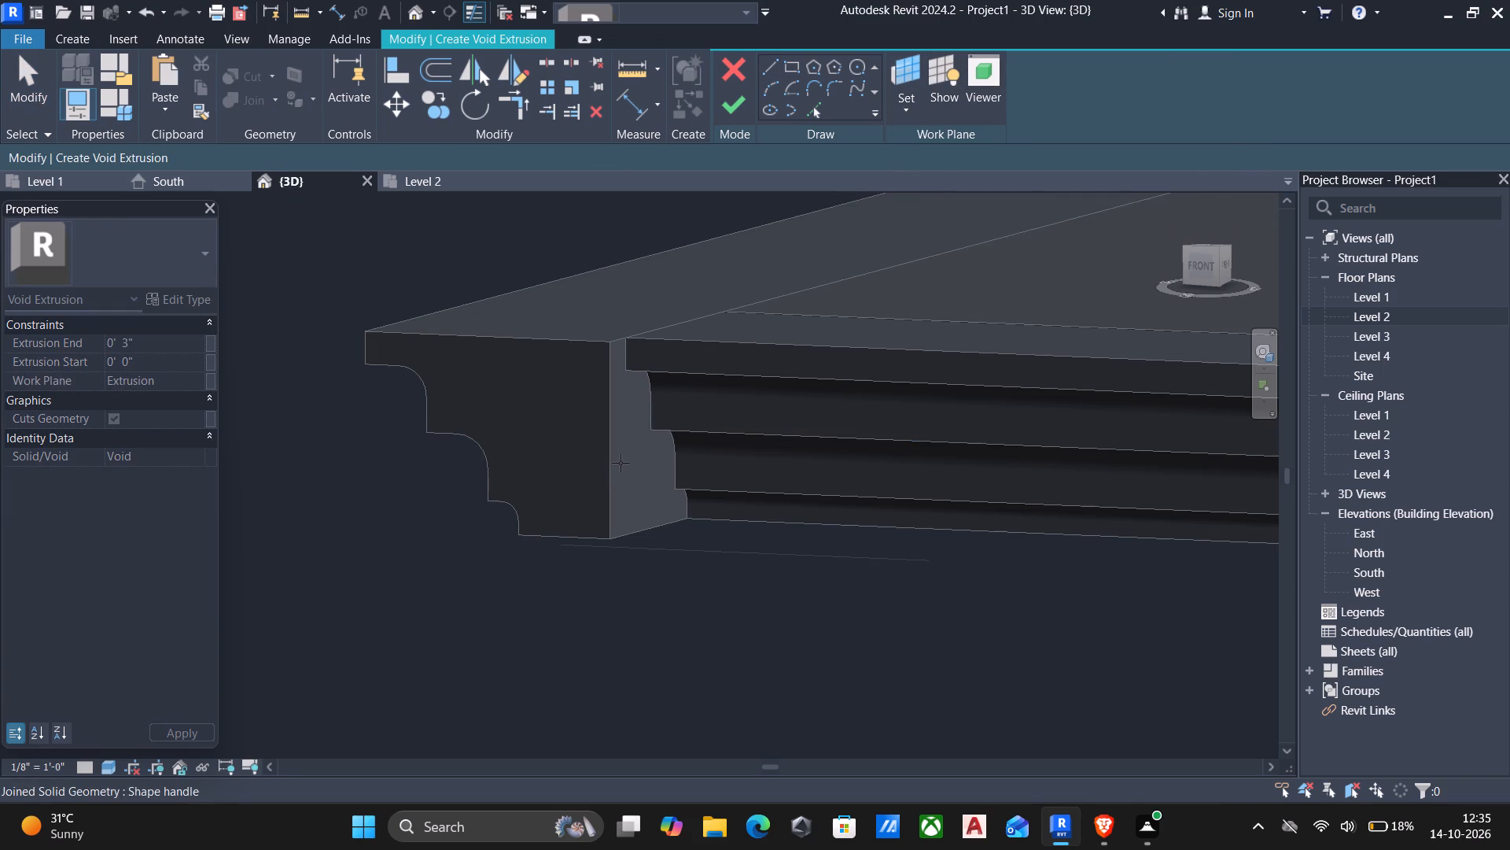
{"action": "left_click", "coordinate": [617, 475]}
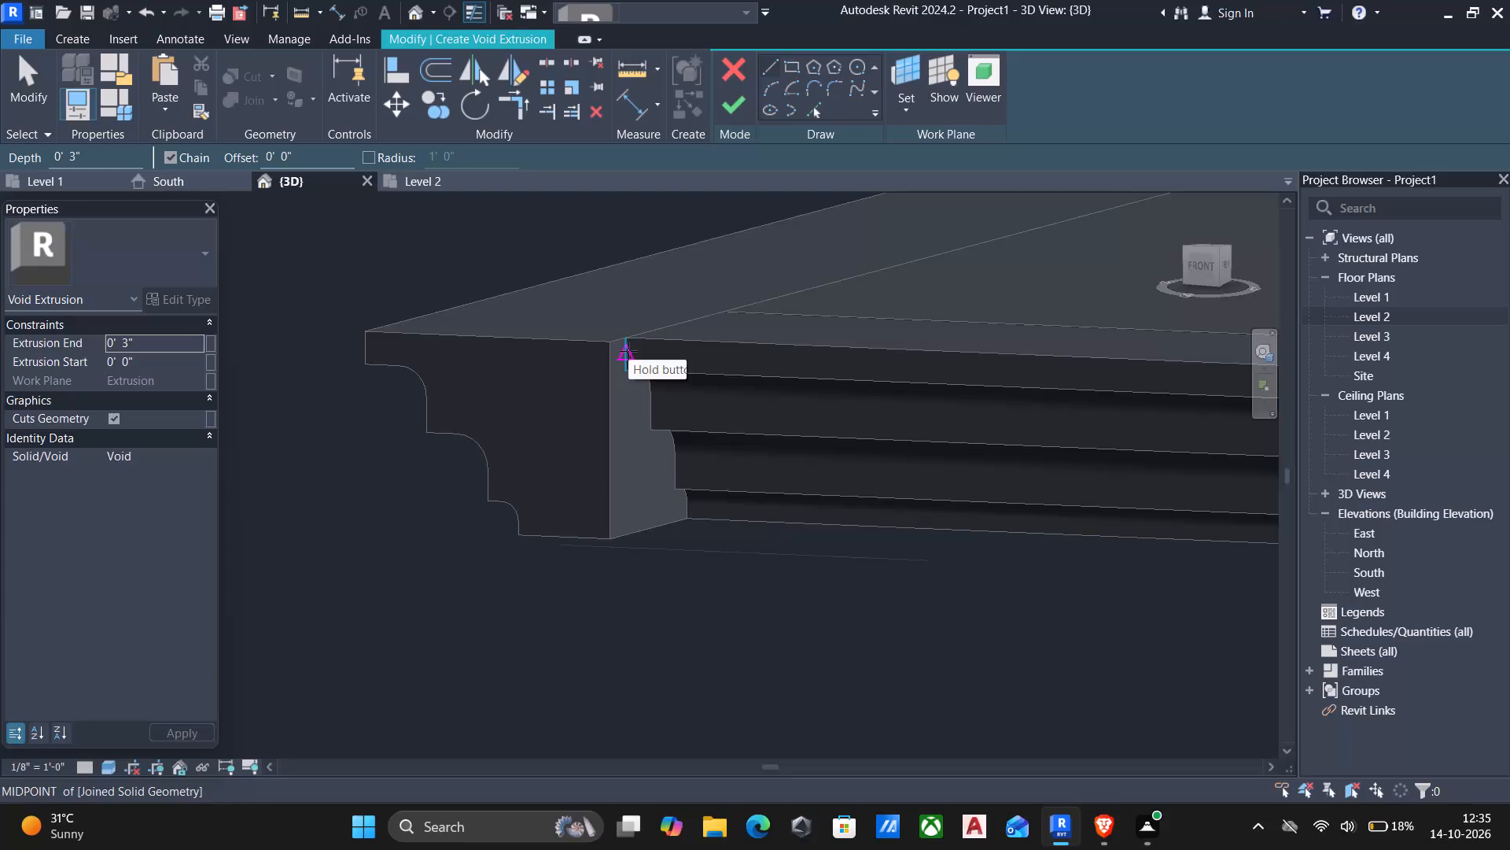
Trace the lowest curve, its short vertical edge and the bottom edge around the front cornice's profile into the void sketch using Pick Lines.
{"action": "left_click", "coordinate": [826, 105]}
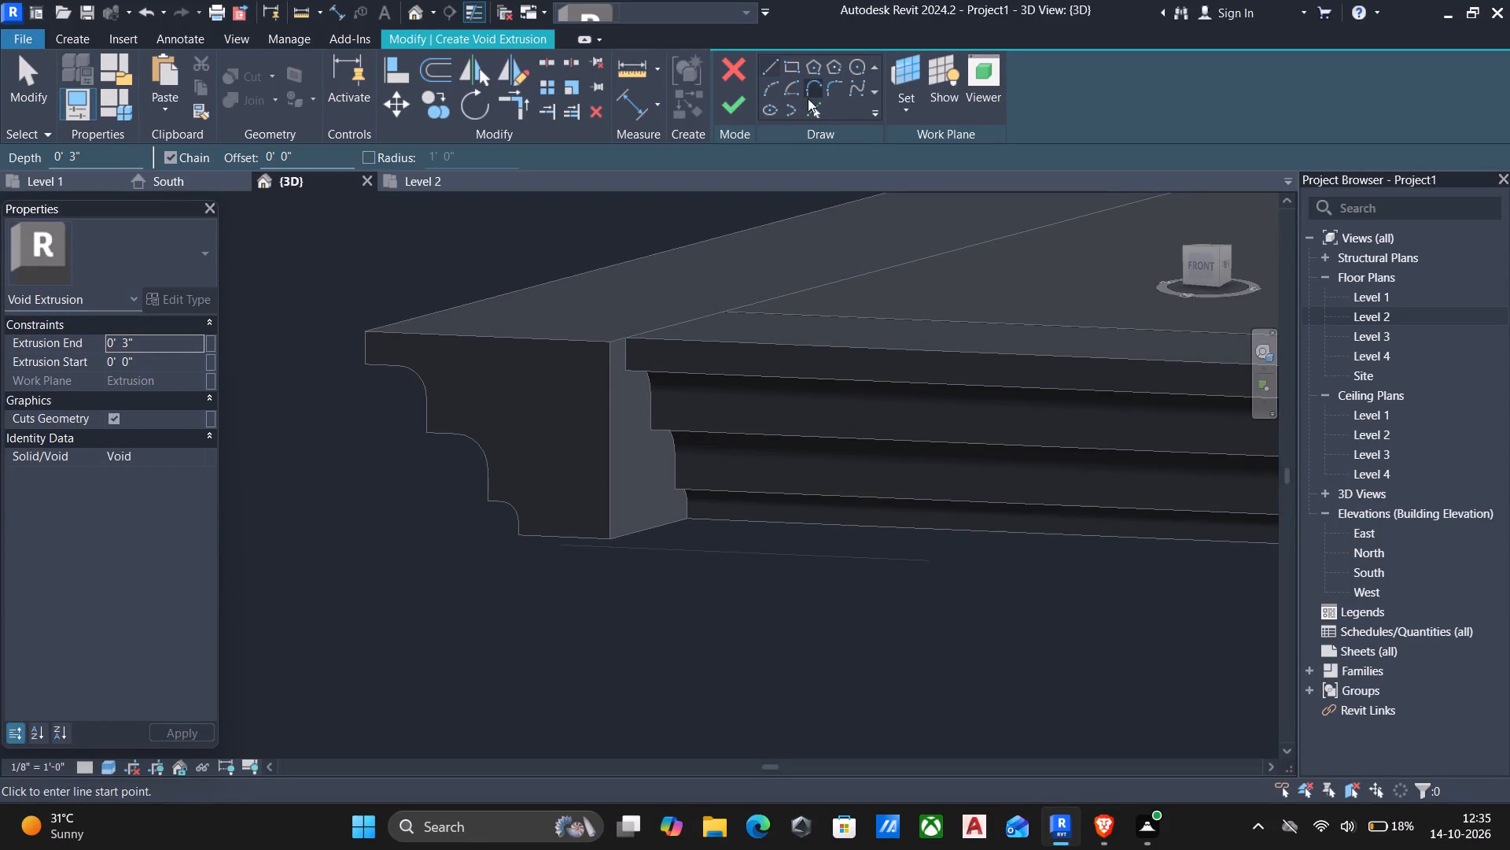
{"action": "scroll", "coordinate": [602, 399], "scroll_direction": "up", "scroll_amount": 5}
{"action": "scroll", "coordinate": [631, 340], "scroll_direction": "up", "scroll_amount": 5}
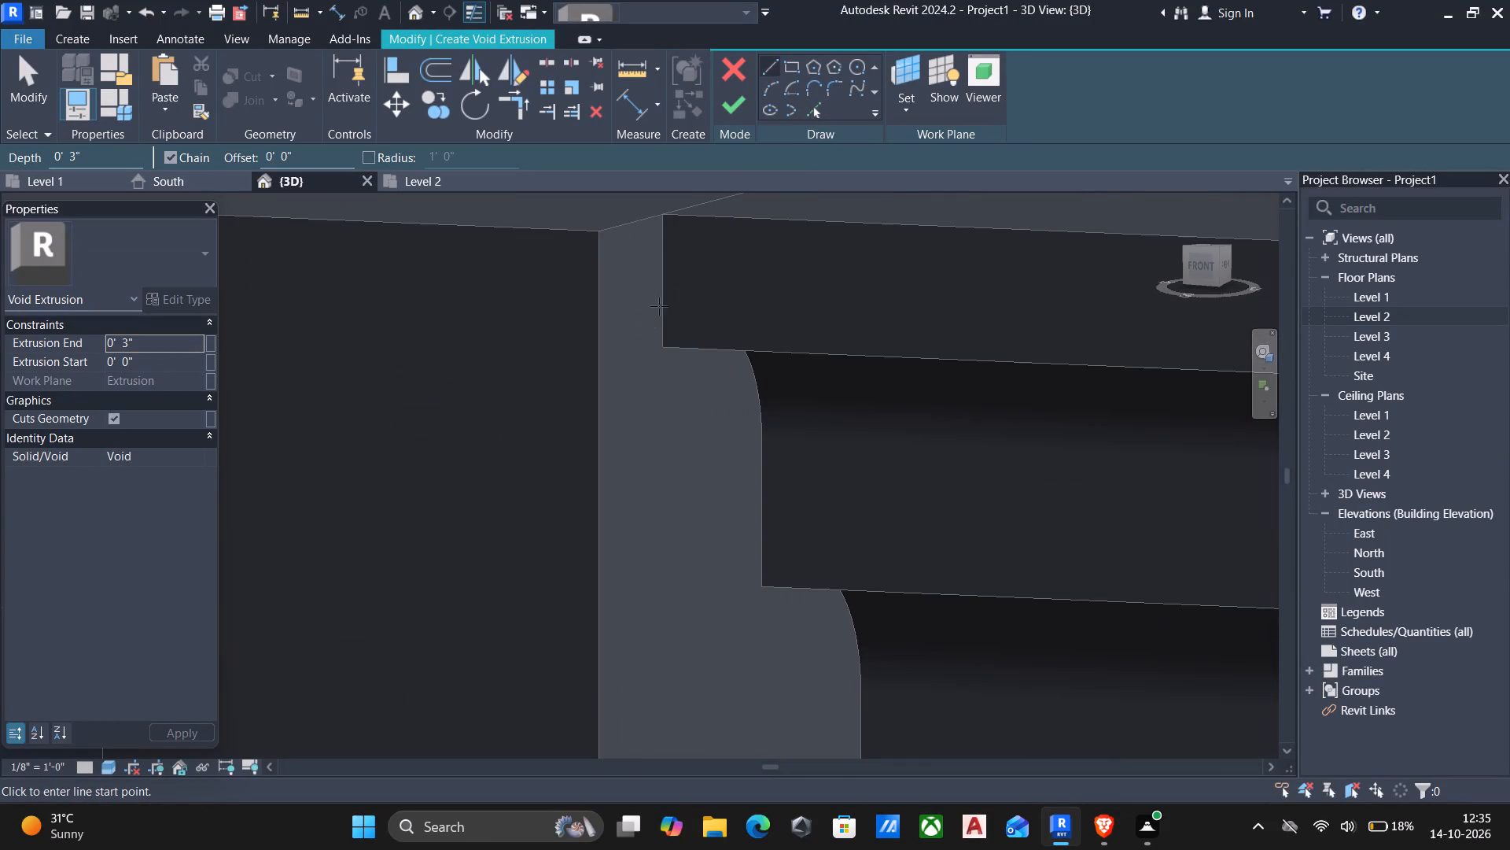
{"action": "left_click", "coordinate": [817, 105]}
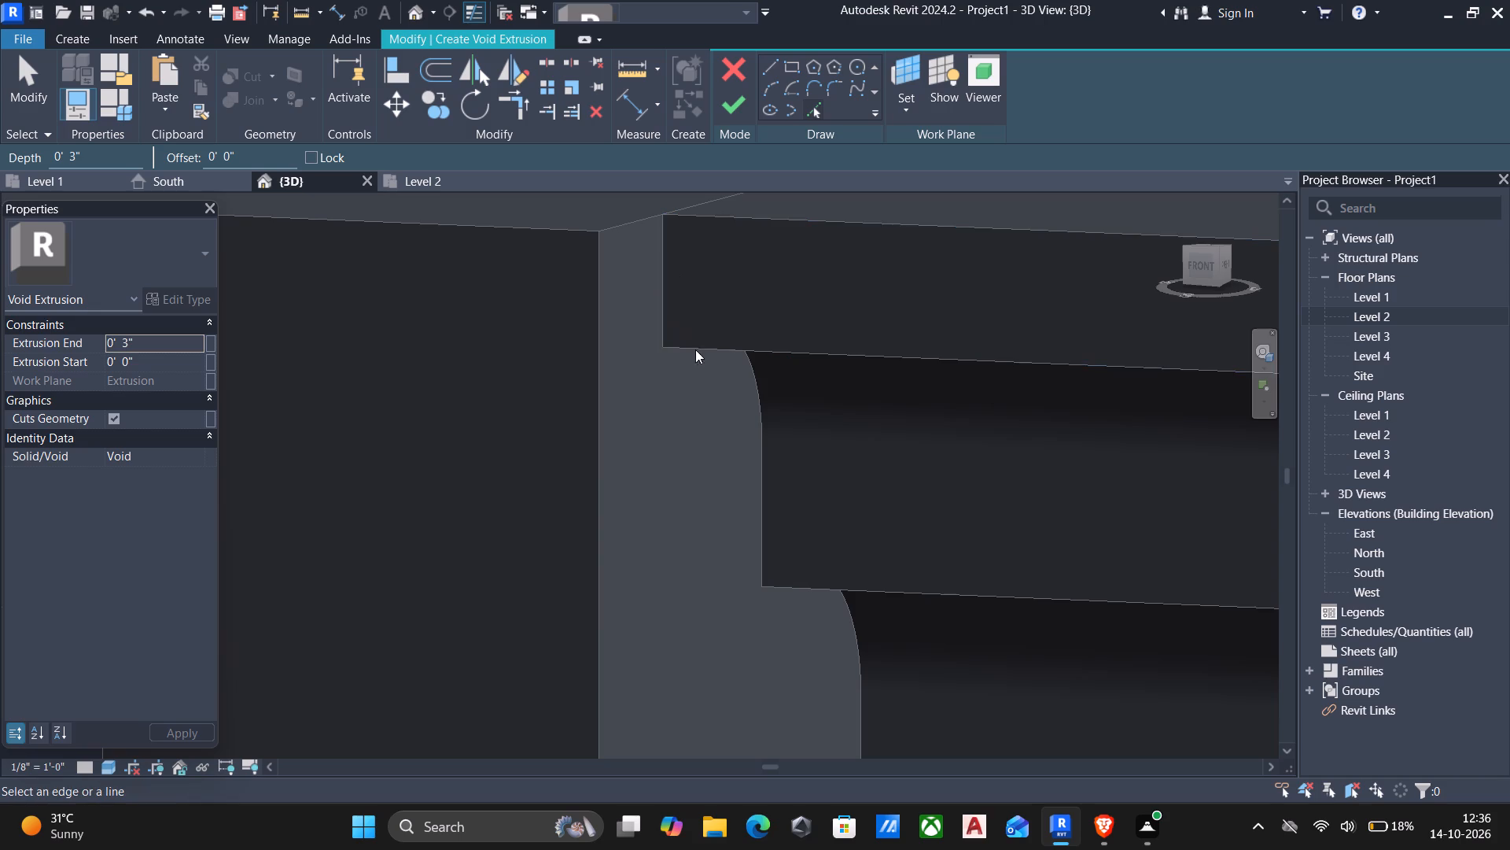
{"action": "scroll", "coordinate": [703, 375], "scroll_direction": "down", "scroll_amount": 5}
{"action": "middle_click_drag", "start_coordinate": [705, 427], "coordinate": [567, 275]}
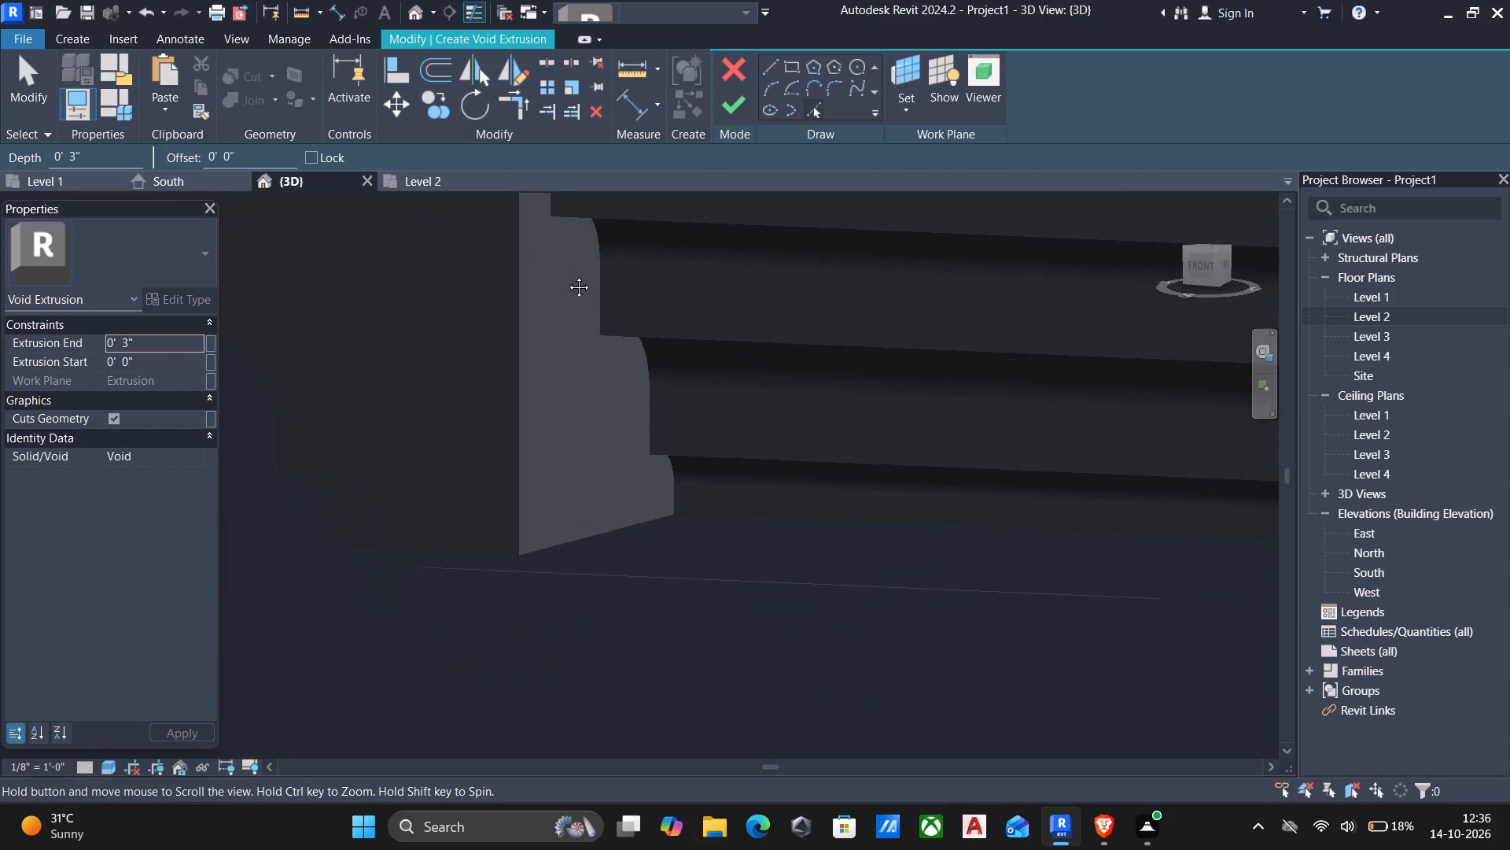
{"action": "middle_click_drag", "start_coordinate": [567, 275], "coordinate": [565, 274]}
{"action": "middle_click_drag", "start_coordinate": [687, 503], "coordinate": [687, 479]}
{"action": "middle_click_drag", "start_coordinate": [661, 504], "coordinate": [634, 468]}
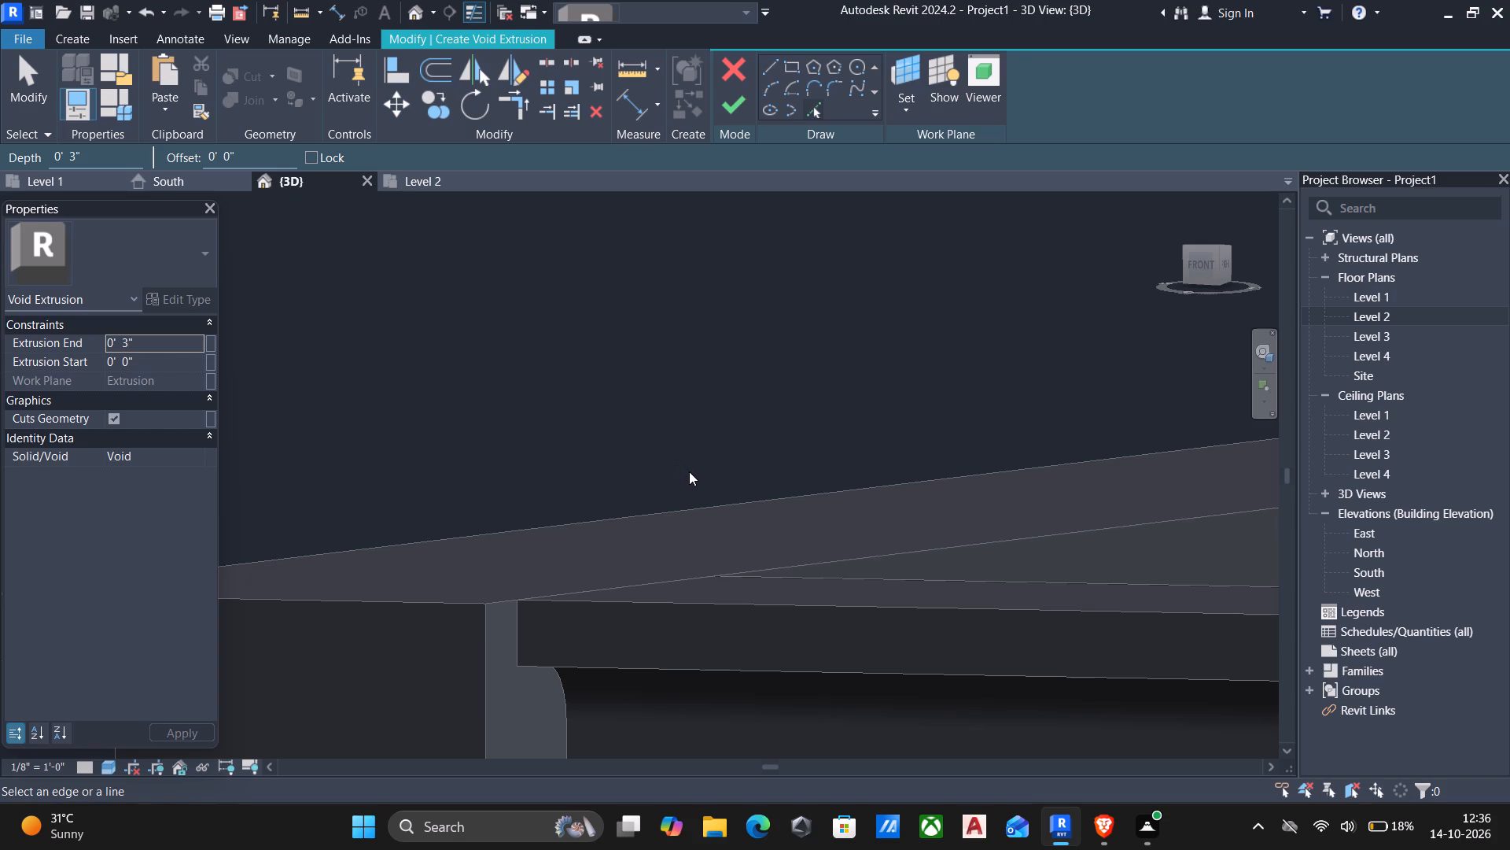
{"action": "middle_click_drag", "start_coordinate": [694, 512], "coordinate": [679, 416]}
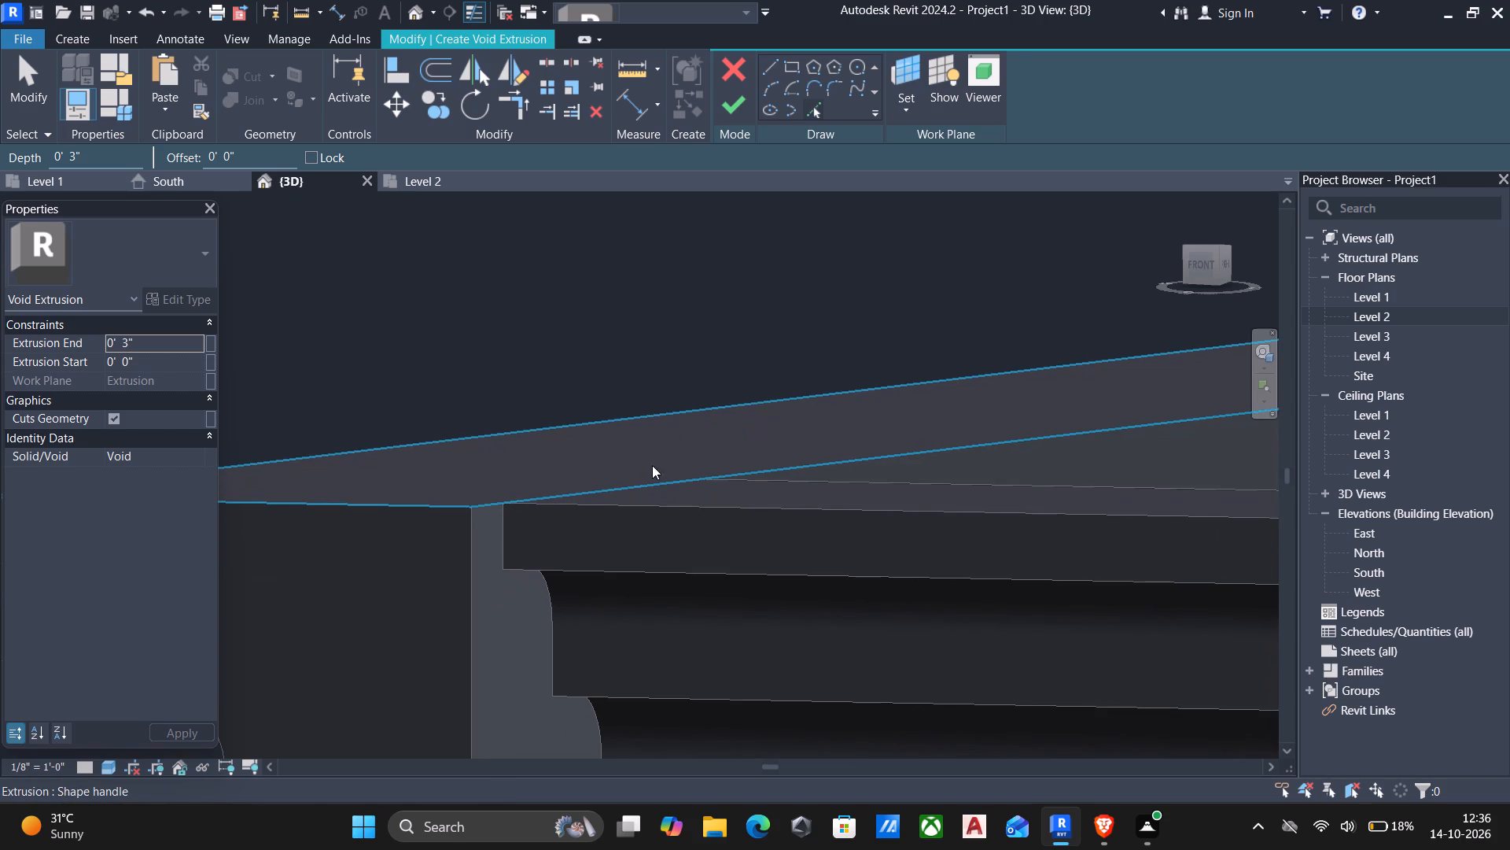
{"action": "middle_click_drag", "start_coordinate": [646, 504], "coordinate": [635, 446]}
{"action": "middle_click_drag", "start_coordinate": [595, 519], "coordinate": [597, 427]}
{"action": "middle_click_drag", "start_coordinate": [505, 518], "coordinate": [519, 451]}
{"action": "middle_click_drag", "start_coordinate": [559, 495], "coordinate": [557, 447], "text": "shift"}
{"action": "middle_click_drag", "start_coordinate": [598, 521], "coordinate": [565, 409]}
{"action": "middle_click_drag", "start_coordinate": [661, 535], "coordinate": [628, 397]}
{"action": "scroll", "coordinate": [632, 417], "scroll_direction": "down", "scroll_amount": 5}
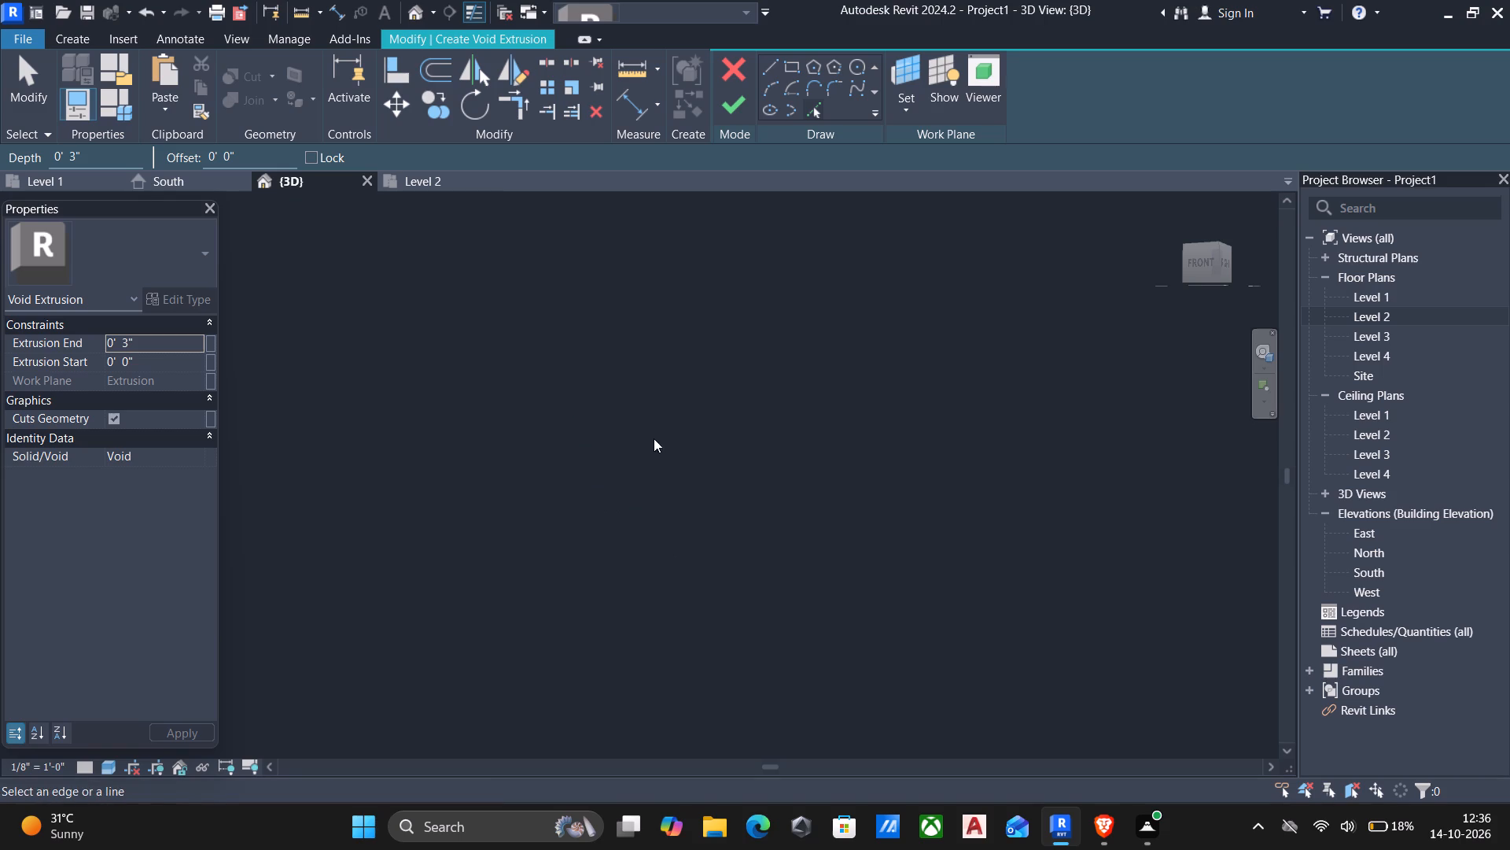
{"action": "scroll", "coordinate": [665, 516], "scroll_direction": "down", "scroll_amount": 7}
{"action": "middle_click_drag", "start_coordinate": [665, 516], "coordinate": [622, 410]}
{"action": "scroll", "coordinate": [622, 410], "scroll_direction": "up", "scroll_amount": 4}
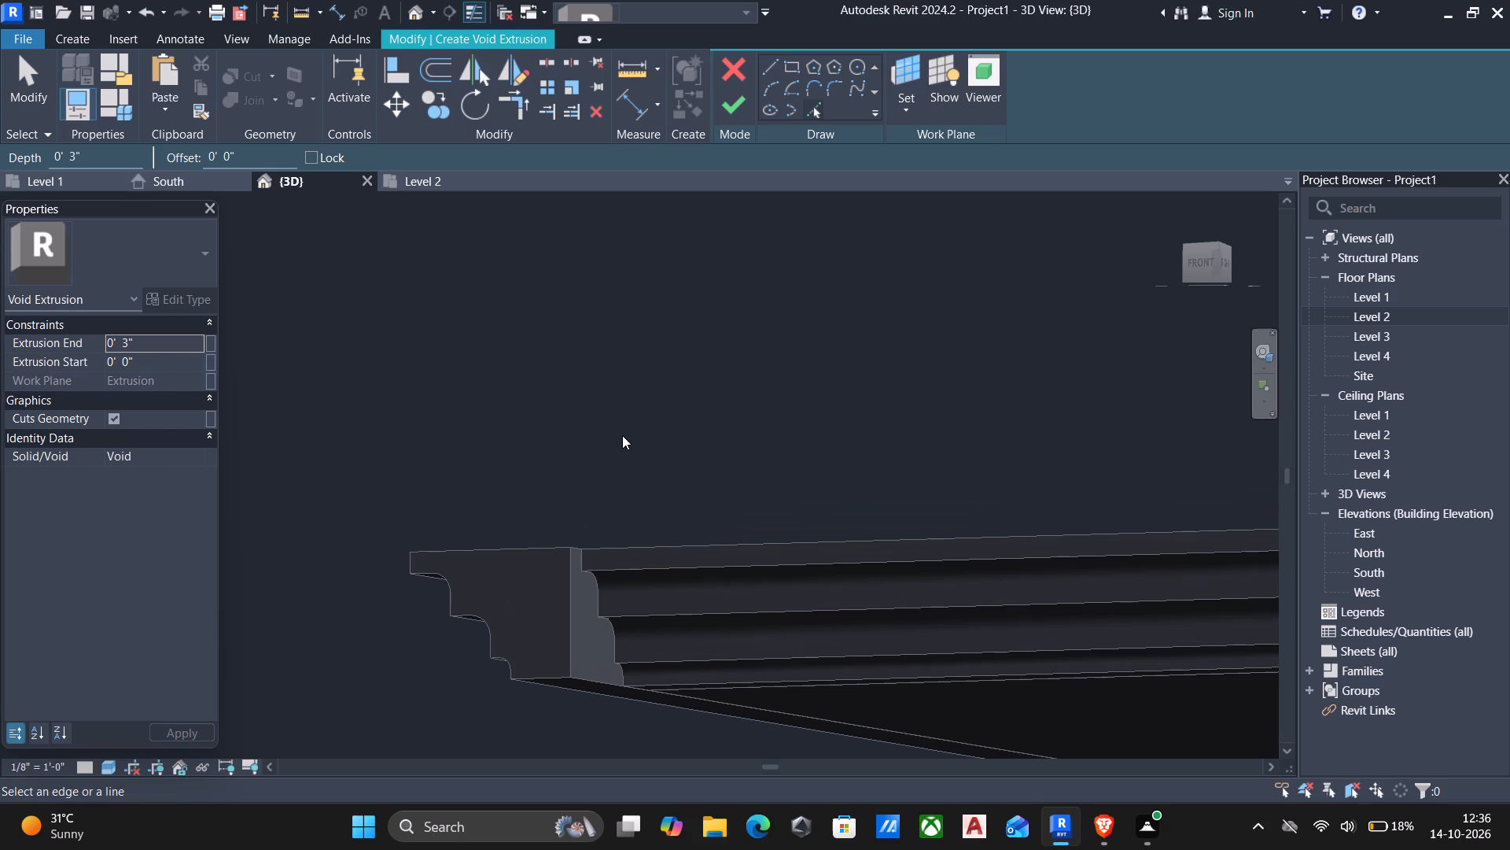
{"action": "scroll", "coordinate": [615, 486], "scroll_direction": "down", "scroll_amount": 3}
{"action": "middle_click_drag", "start_coordinate": [551, 619], "coordinate": [531, 481]}
{"action": "scroll", "coordinate": [599, 480], "scroll_direction": "up", "scroll_amount": 6}
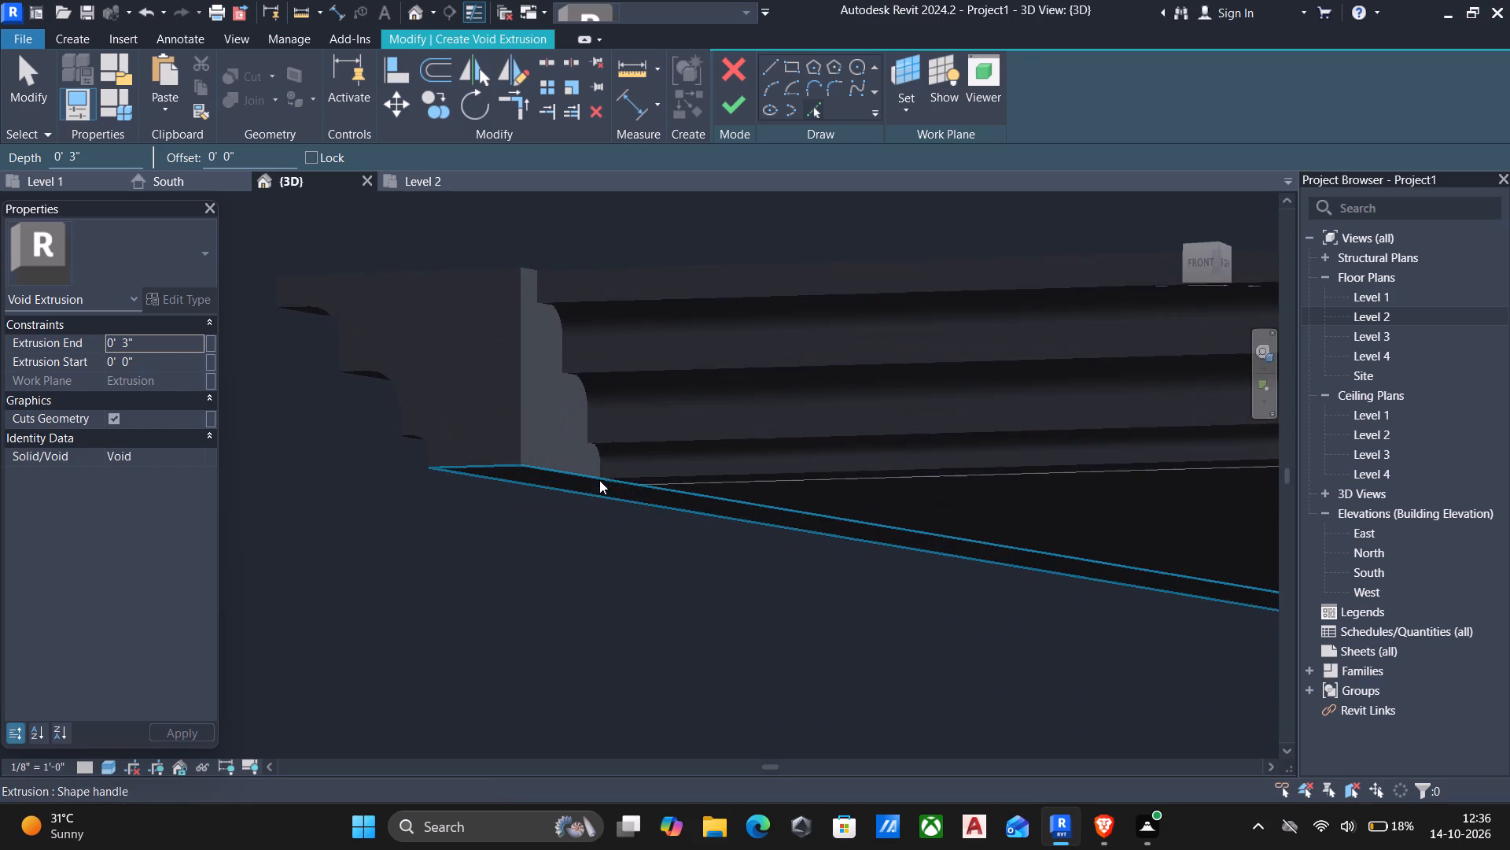
{"action": "scroll", "coordinate": [567, 460], "scroll_direction": "up", "scroll_amount": 6}
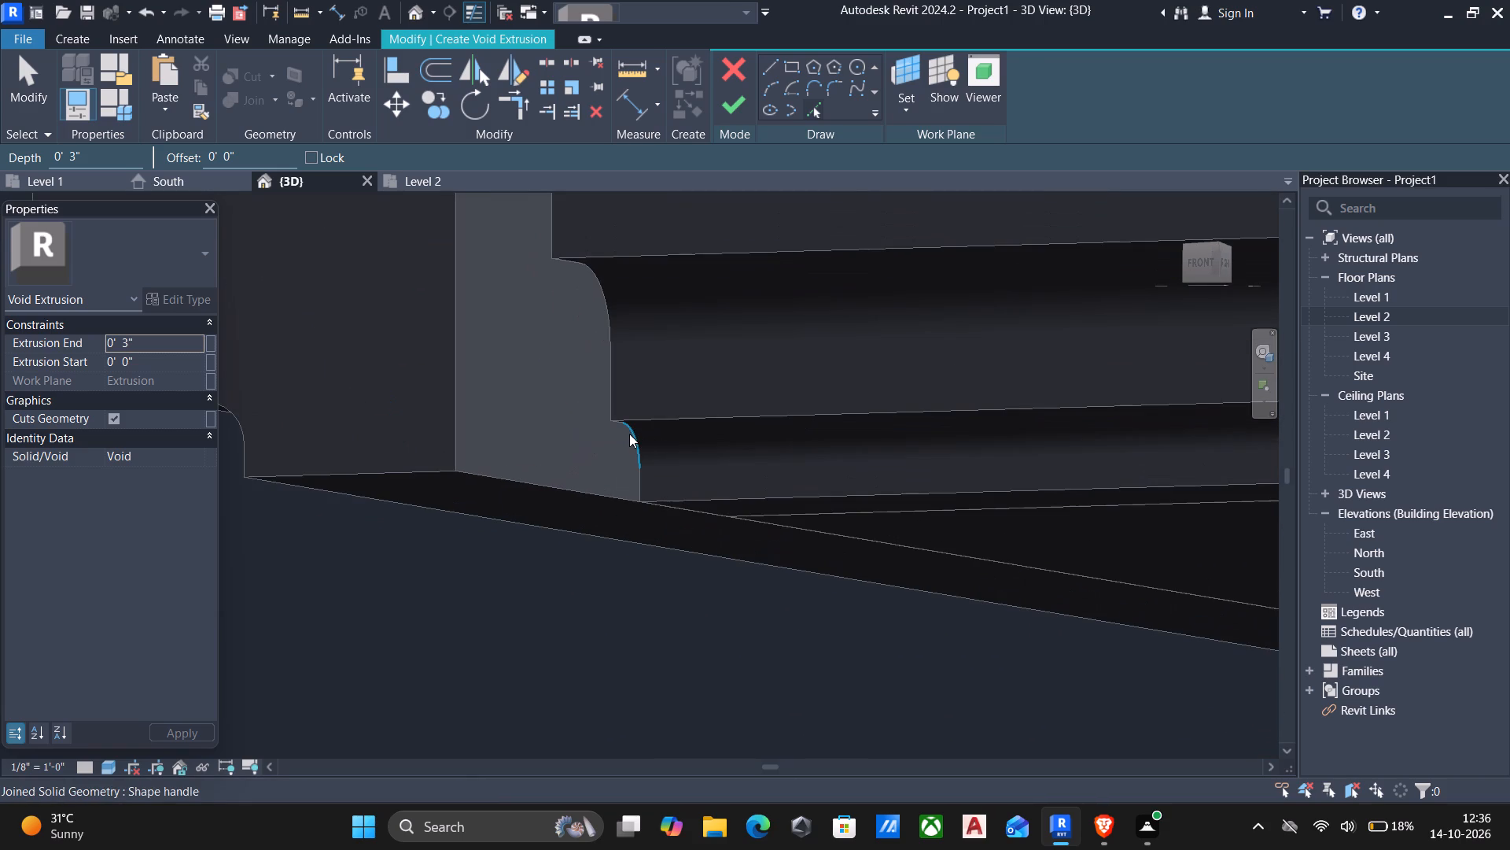
{"action": "left_click", "coordinate": [629, 434]}
{"action": "left_click", "coordinate": [640, 485]}
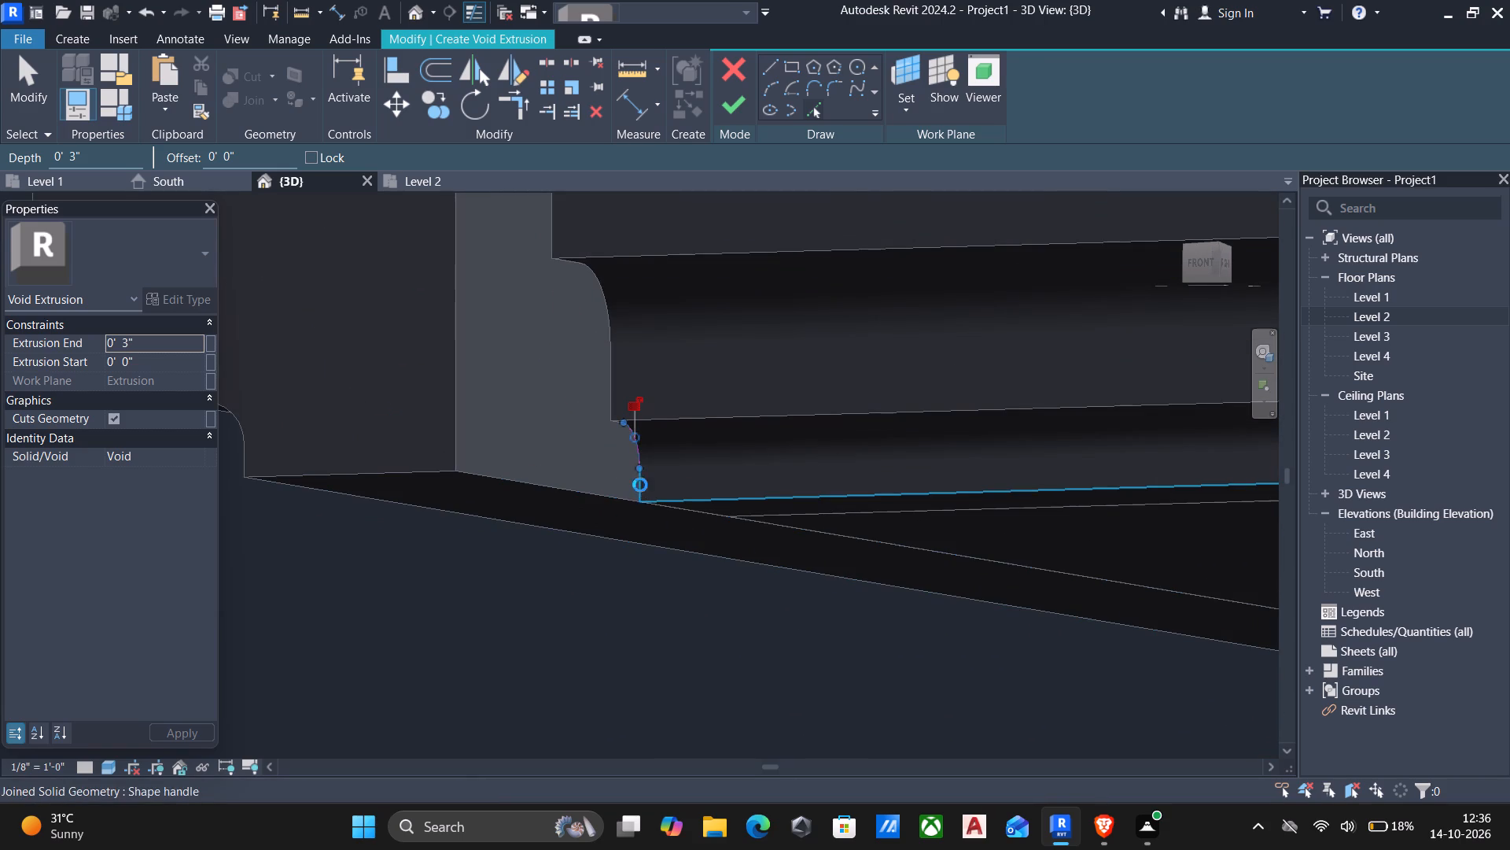
{"action": "left_click", "coordinate": [595, 494]}
Add the ledge, curve and vertical edge of the profile's upper step to the void sketch.
{"action": "scroll", "coordinate": [480, 420], "scroll_direction": "down", "scroll_amount": 6}
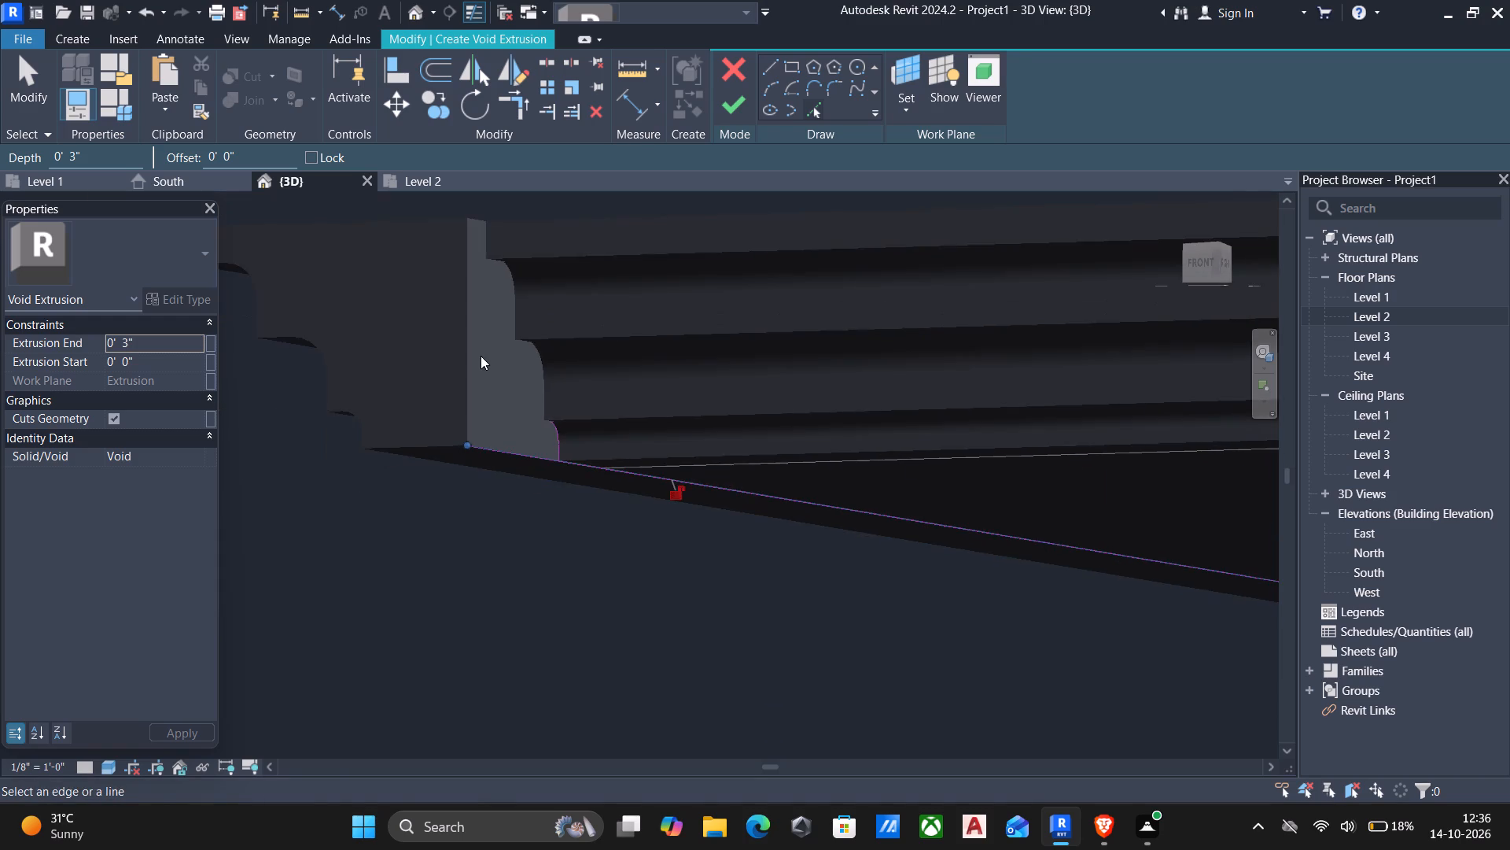
{"action": "middle_click_drag", "start_coordinate": [481, 356], "coordinate": [517, 485]}
{"action": "scroll", "coordinate": [502, 385], "scroll_direction": "up", "scroll_amount": 4}
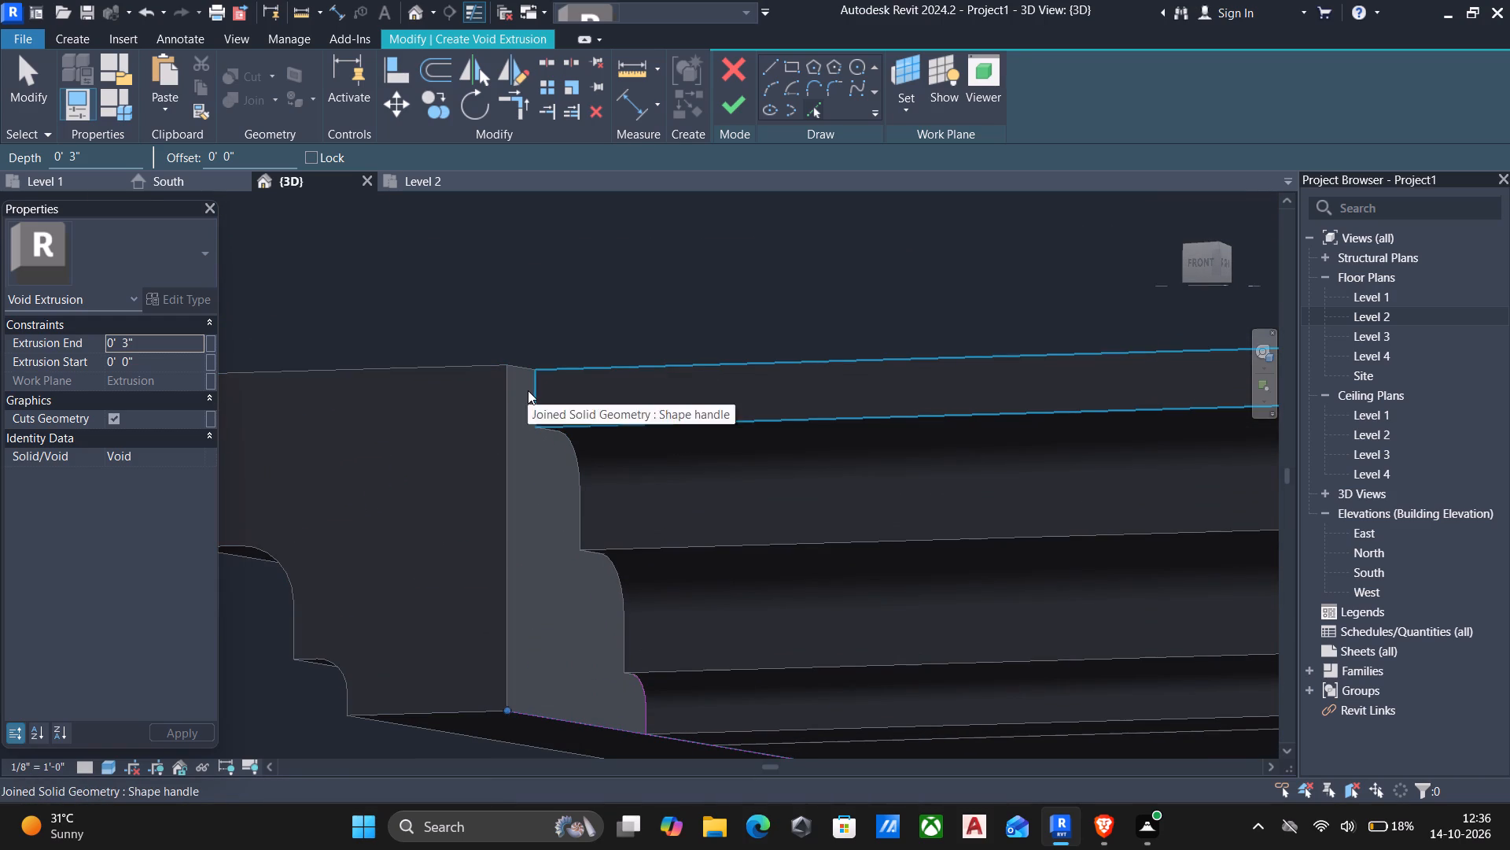
{"action": "left_click", "coordinate": [550, 430]}
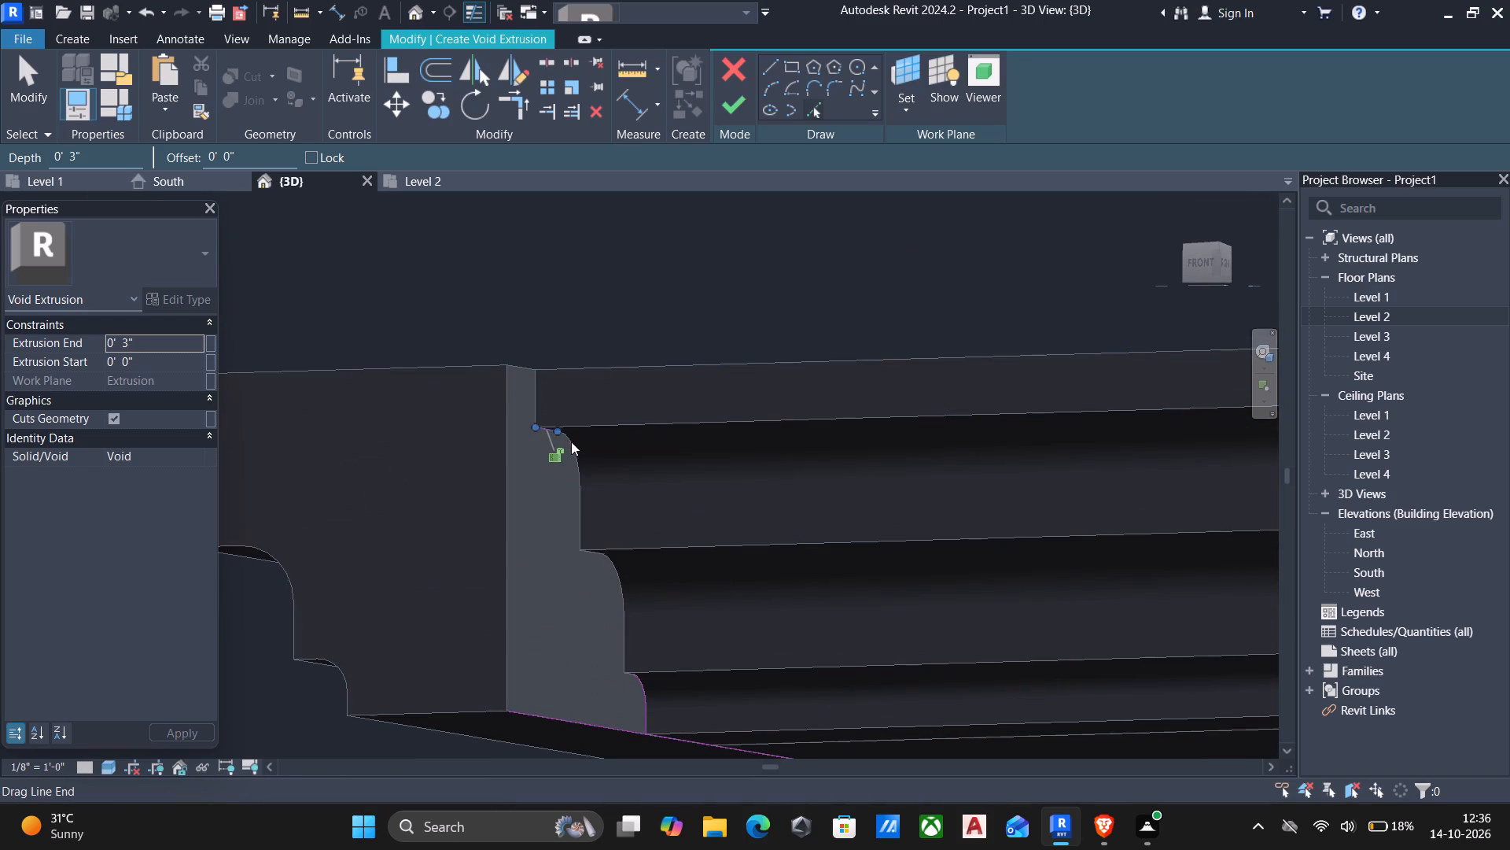
{"action": "left_click", "coordinate": [580, 456]}
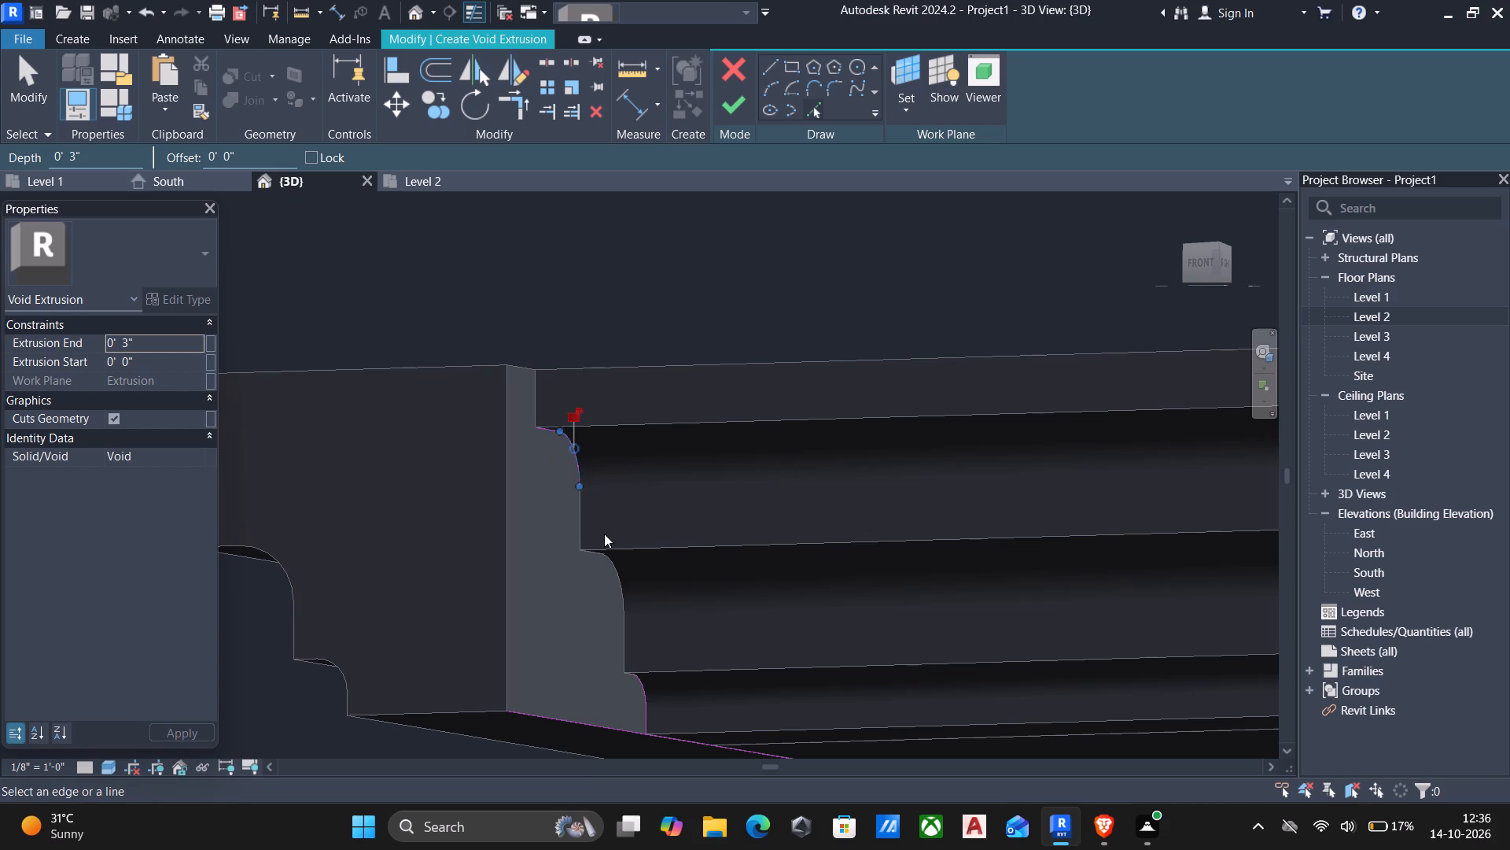
{"action": "left_click", "coordinate": [584, 512]}
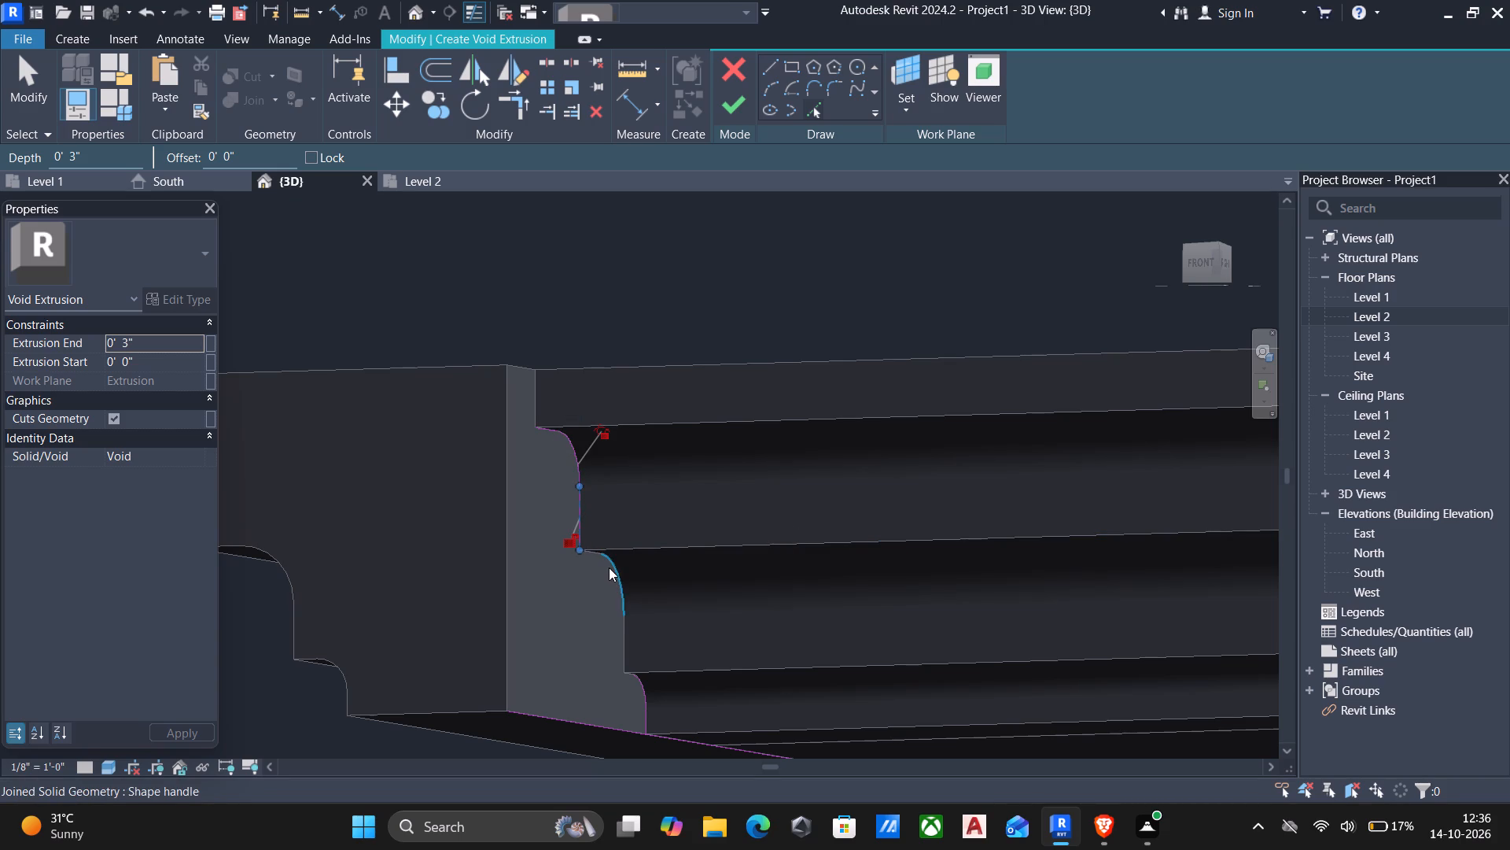
Add the ledge, curve and vertical edge of the profile's middle step to the void sketch.
{"action": "scroll", "coordinate": [602, 556], "scroll_direction": "up", "scroll_amount": 6}
{"action": "left_click", "coordinate": [593, 552]}
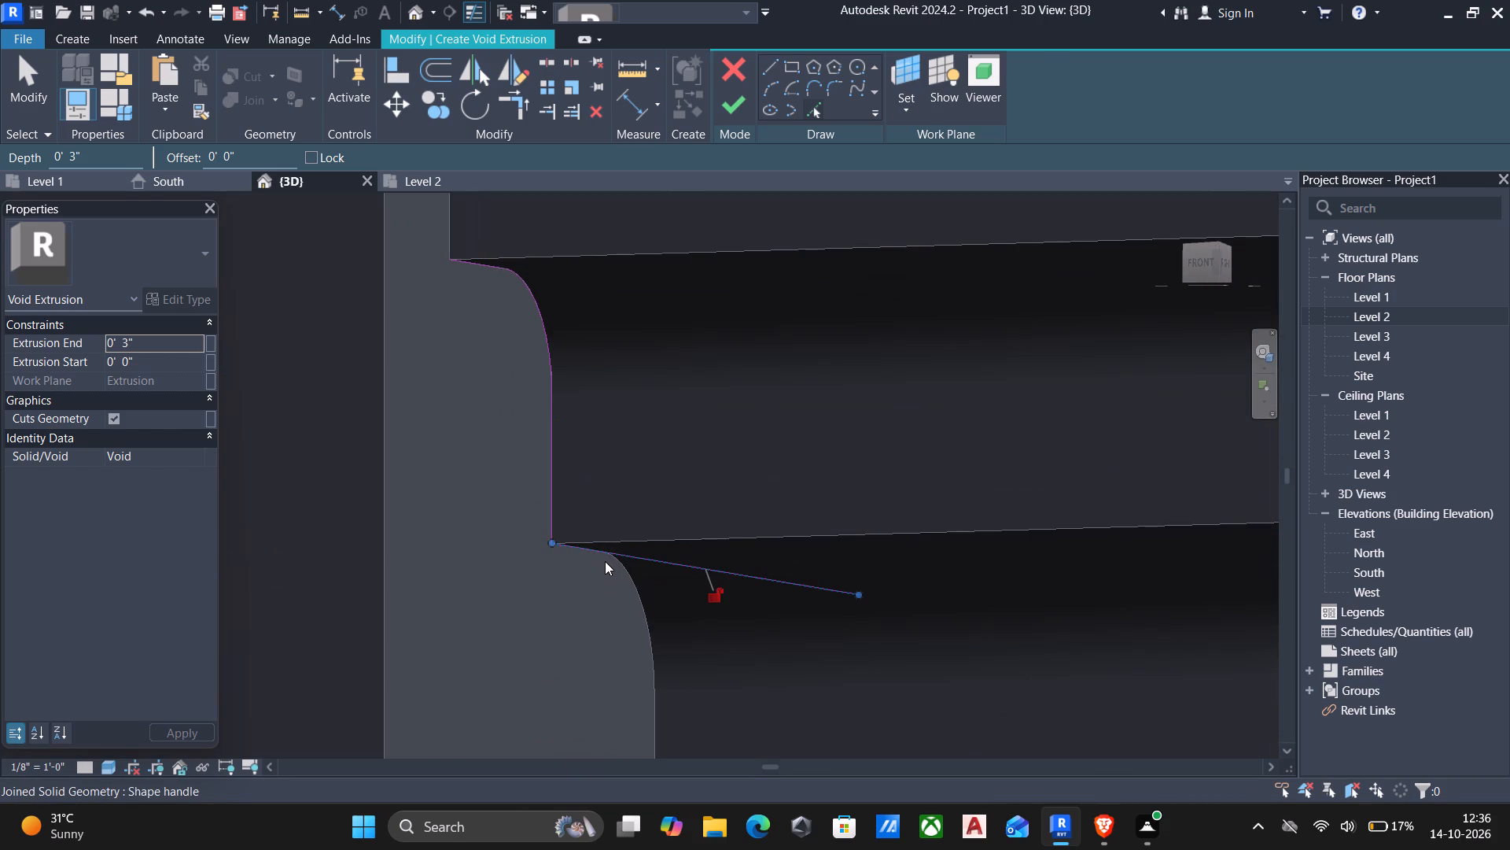
{"action": "key", "text": "ctrl+z"}
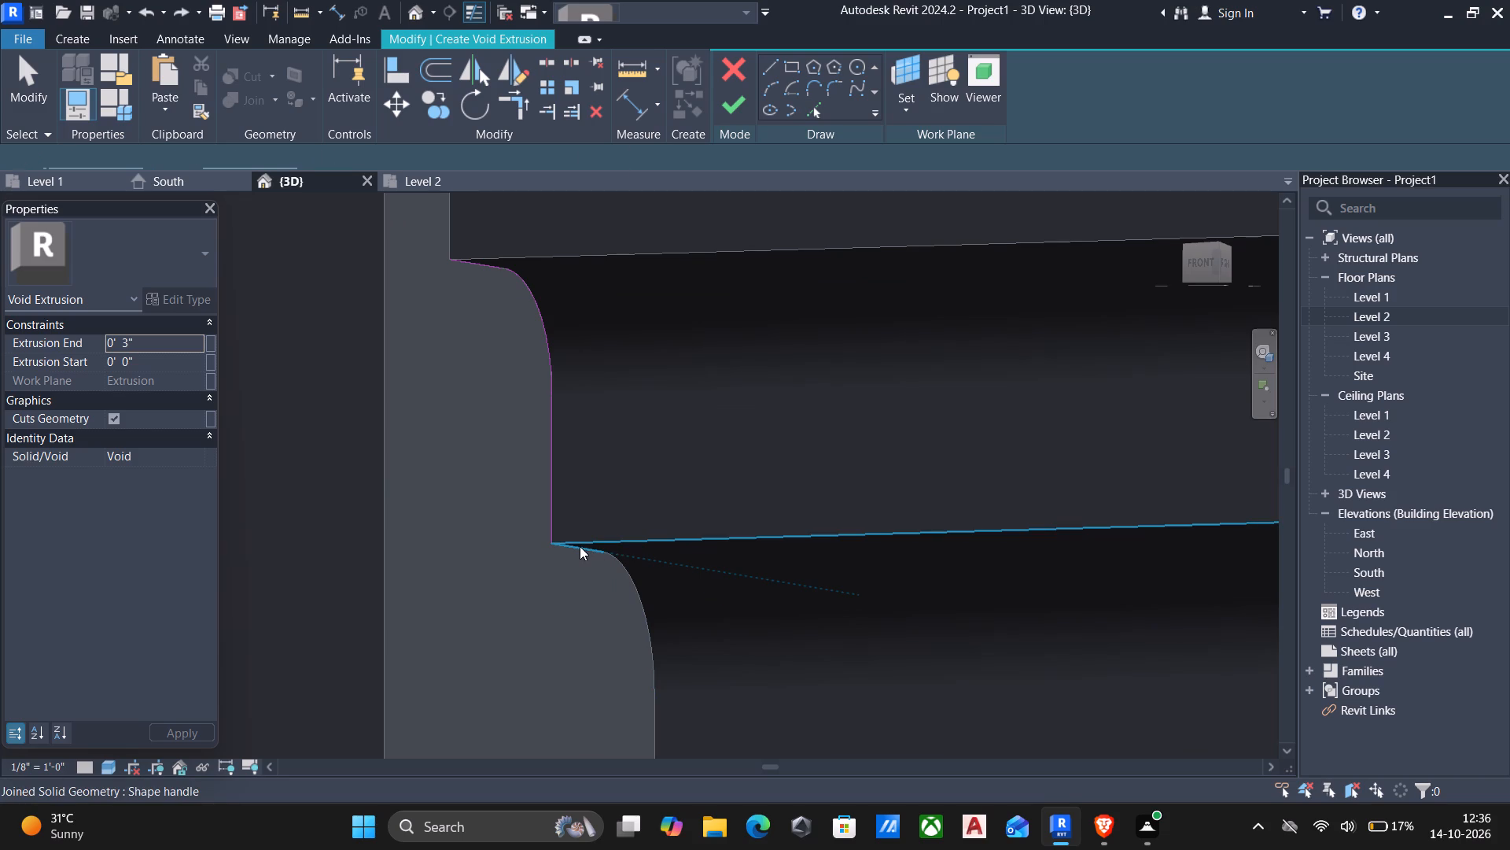
{"action": "left_click", "coordinate": [578, 552]}
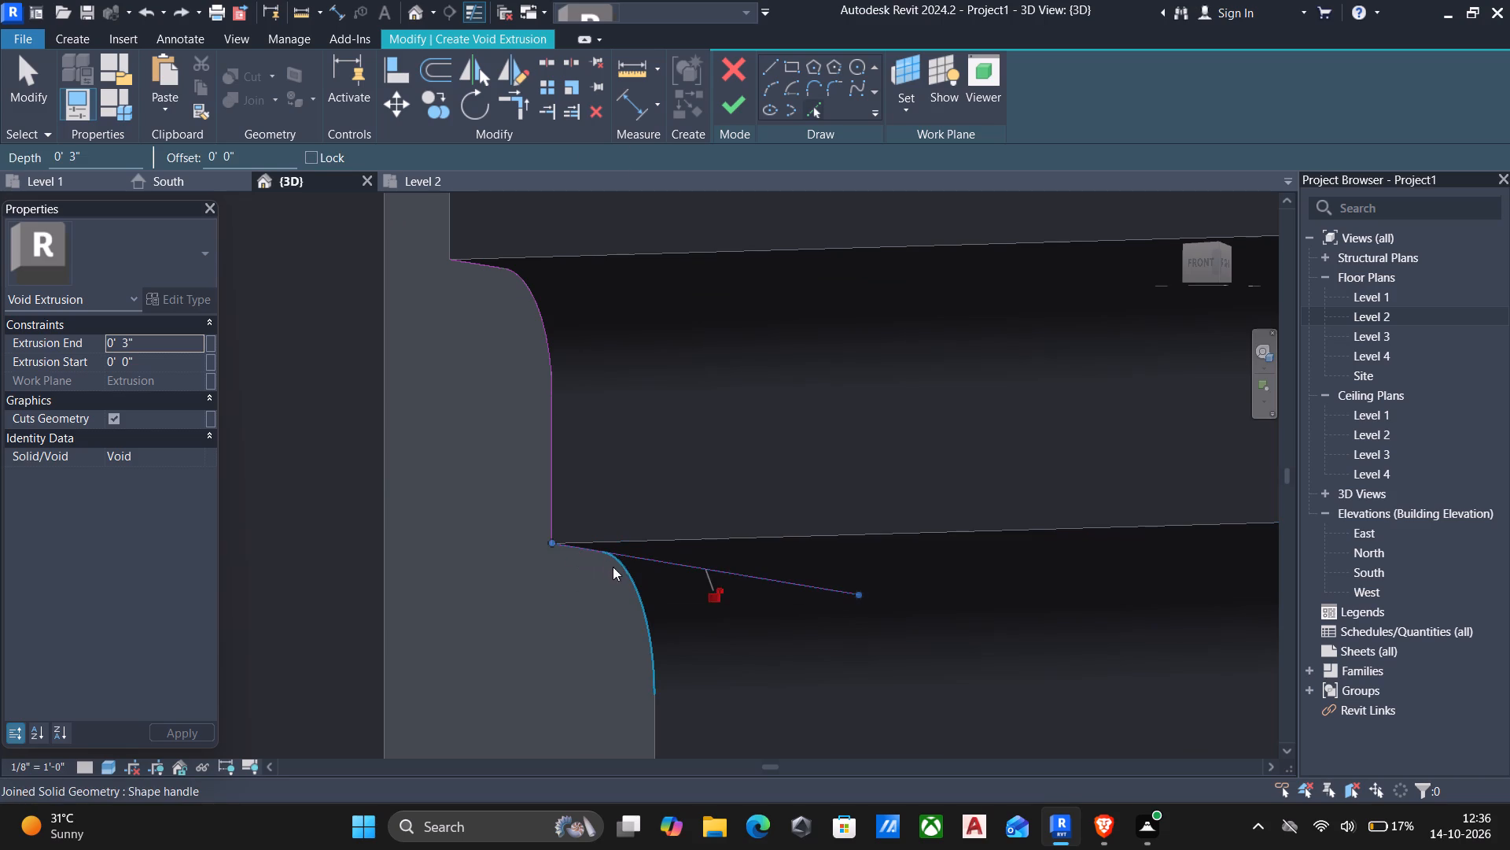
{"action": "left_click", "coordinate": [620, 570]}
{"action": "scroll", "coordinate": [603, 630], "scroll_direction": "down", "scroll_amount": 9}
{"action": "middle_click_drag", "start_coordinate": [604, 627], "coordinate": [591, 565]}
{"action": "scroll", "coordinate": [590, 611], "scroll_direction": "up", "scroll_amount": 5}
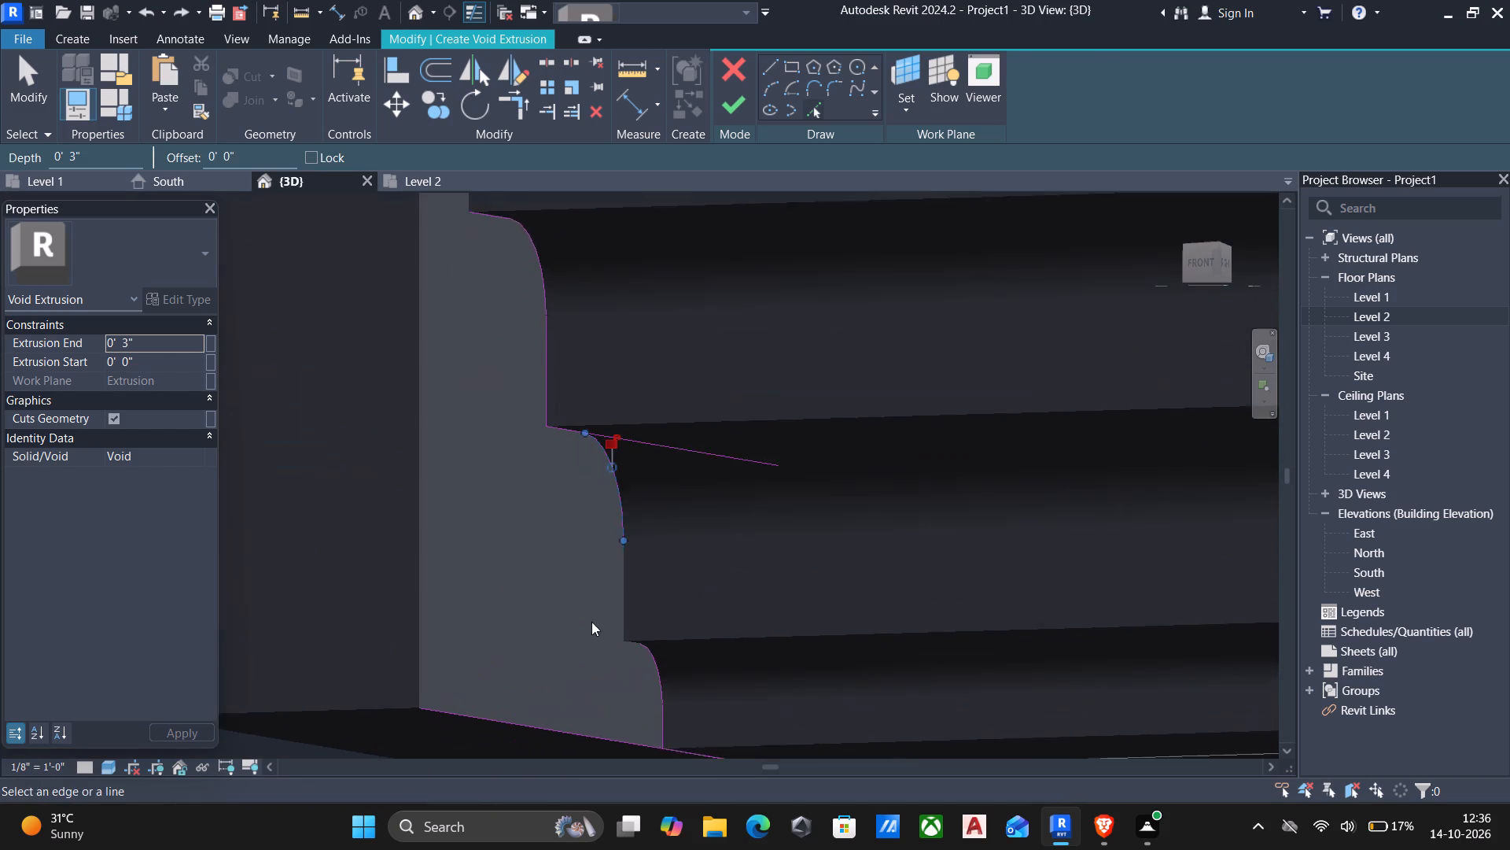
{"action": "scroll", "coordinate": [591, 622], "scroll_direction": "up", "scroll_amount": 3}
{"action": "left_click", "coordinate": [629, 577]}
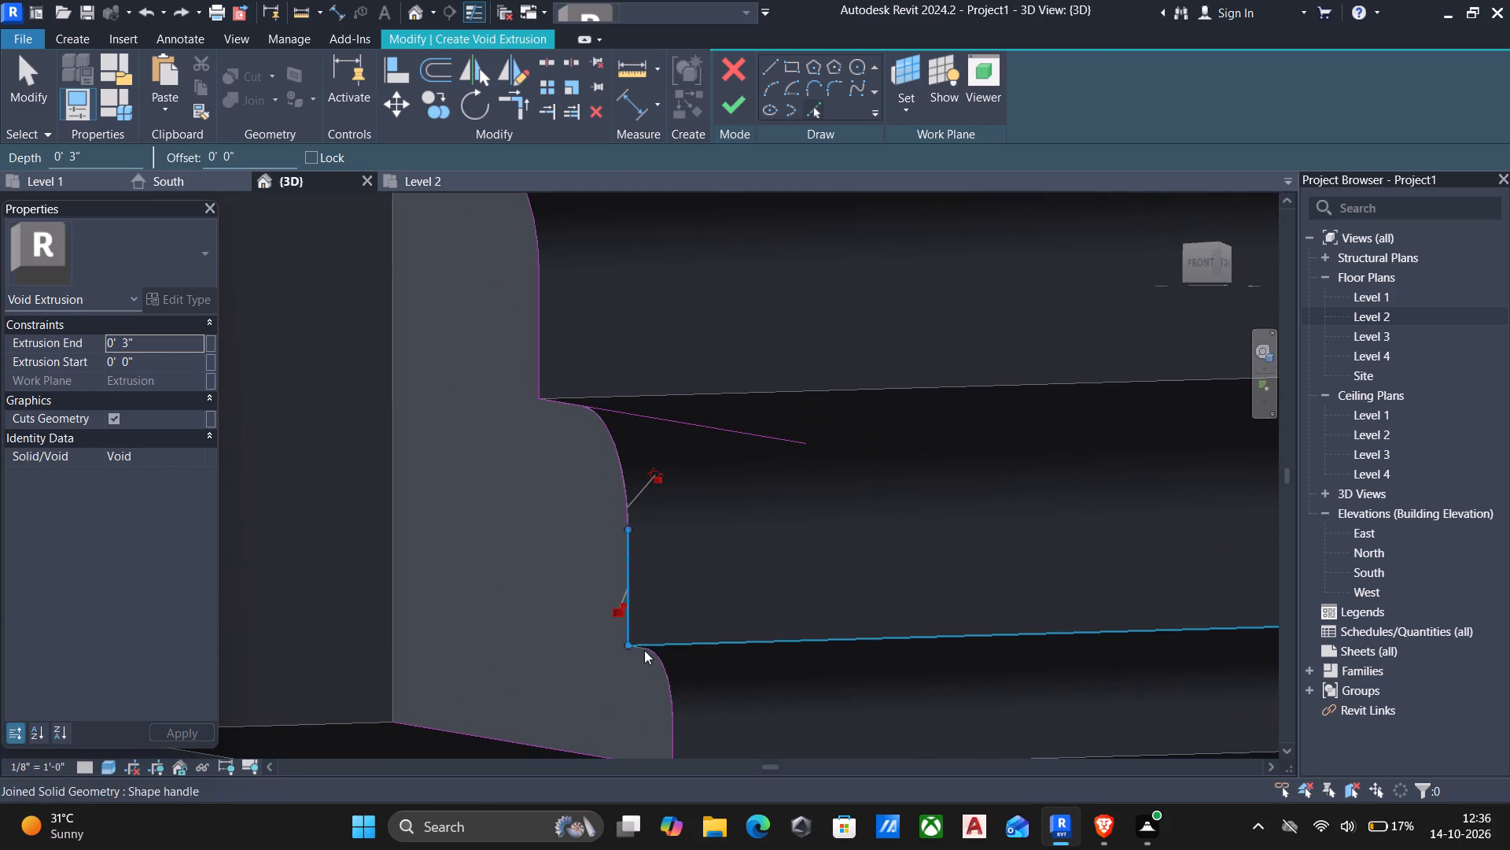
Add the lowest step's ledge and the long vertical back edge of the corner face to the void sketch.
{"action": "scroll", "coordinate": [548, 627], "scroll_direction": "down", "scroll_amount": 3}
{"action": "middle_click_drag", "start_coordinate": [521, 597], "coordinate": [484, 564]}
{"action": "middle_click_drag", "start_coordinate": [484, 564], "coordinate": [466, 534], "text": "shift"}
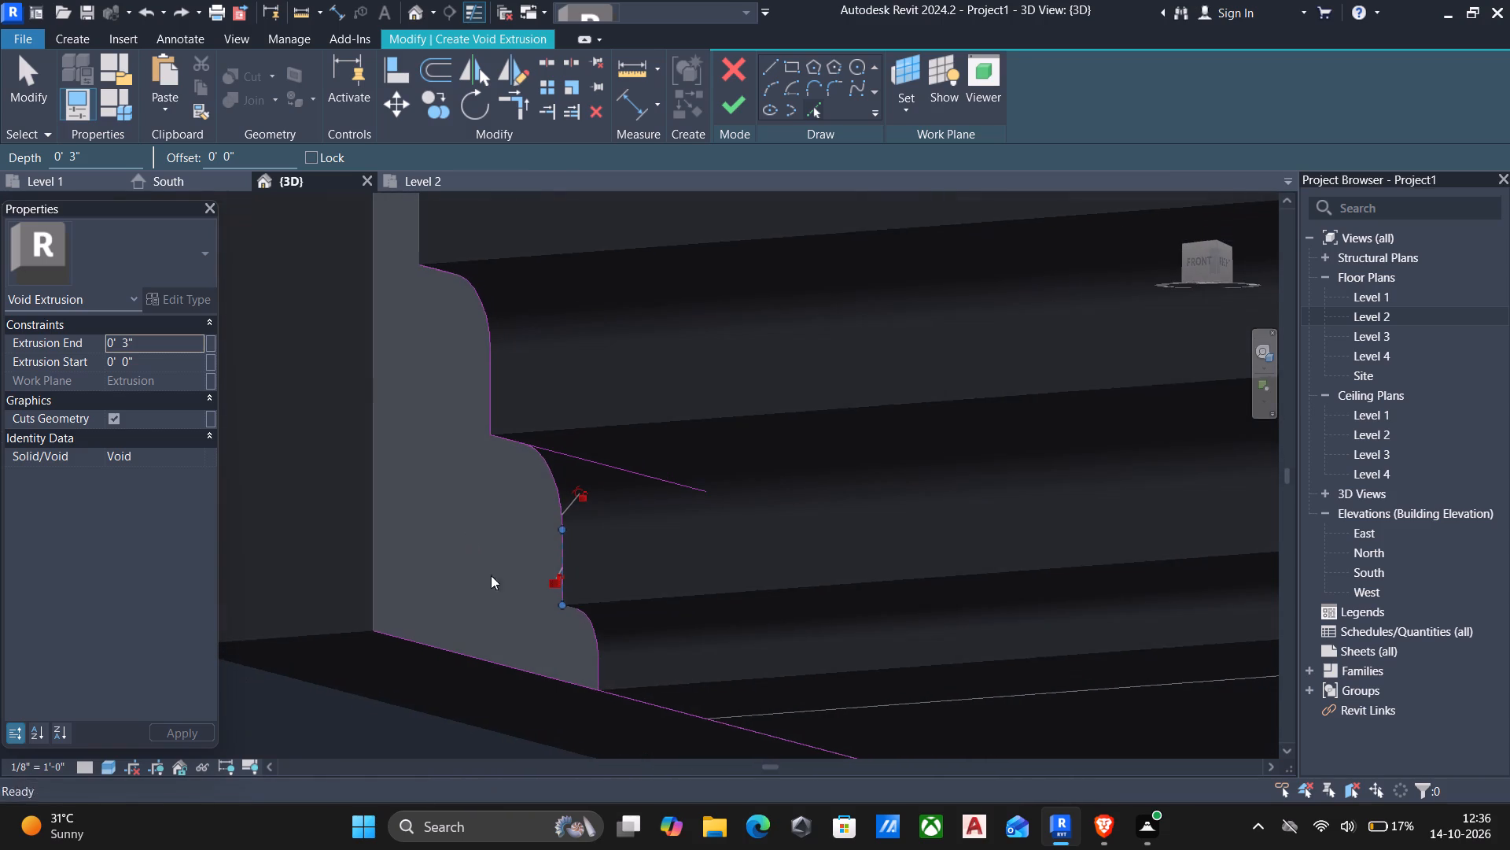
{"action": "middle_click_drag", "start_coordinate": [524, 610], "coordinate": [466, 566]}
{"action": "scroll", "coordinate": [488, 595], "scroll_direction": "up", "scroll_amount": 4}
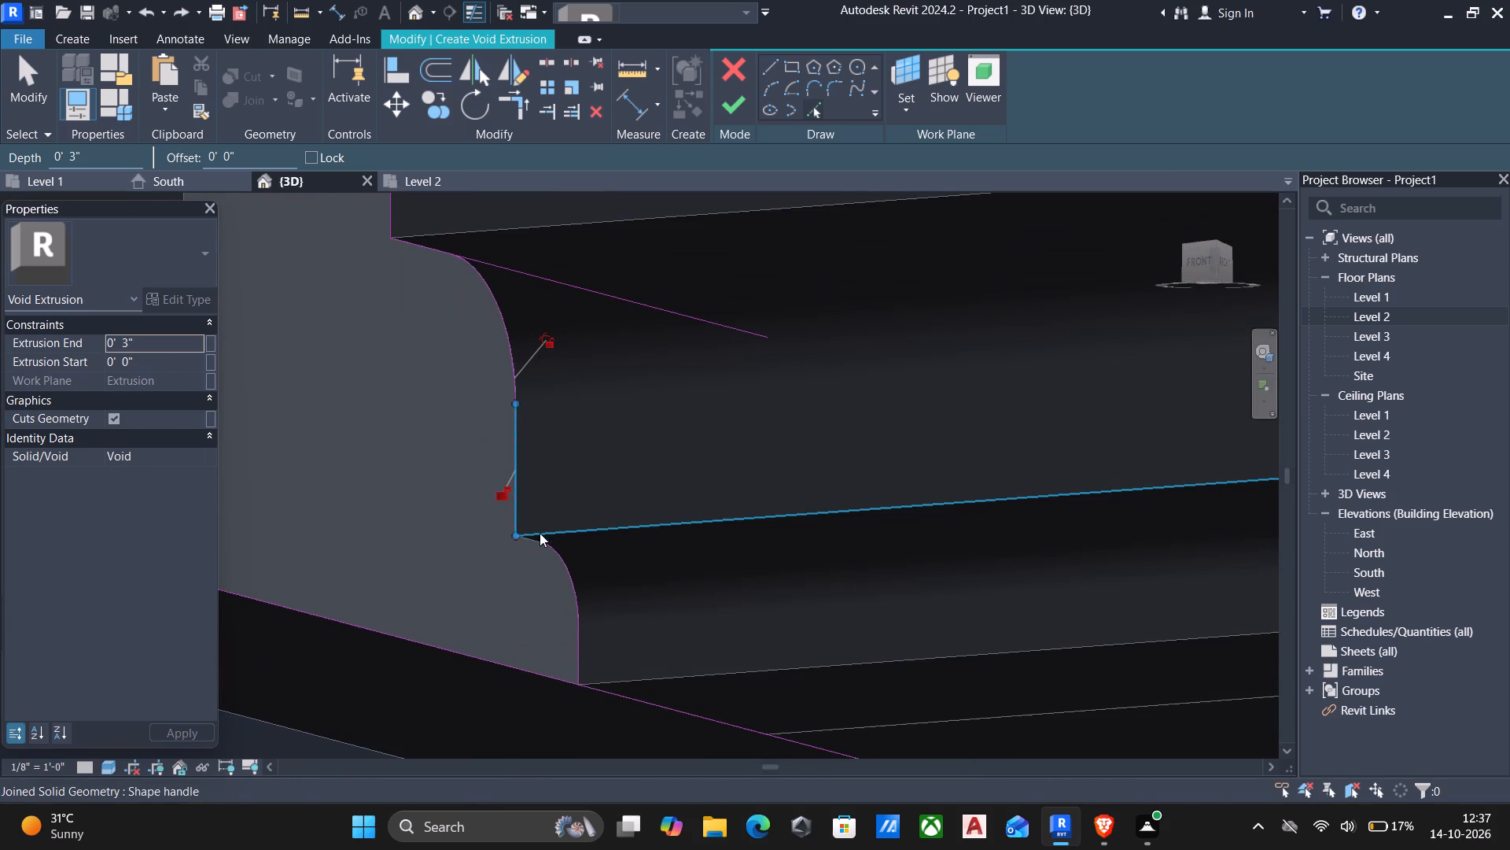
{"action": "left_click", "coordinate": [536, 537]}
{"action": "scroll", "coordinate": [510, 590], "scroll_direction": "down", "scroll_amount": 3}
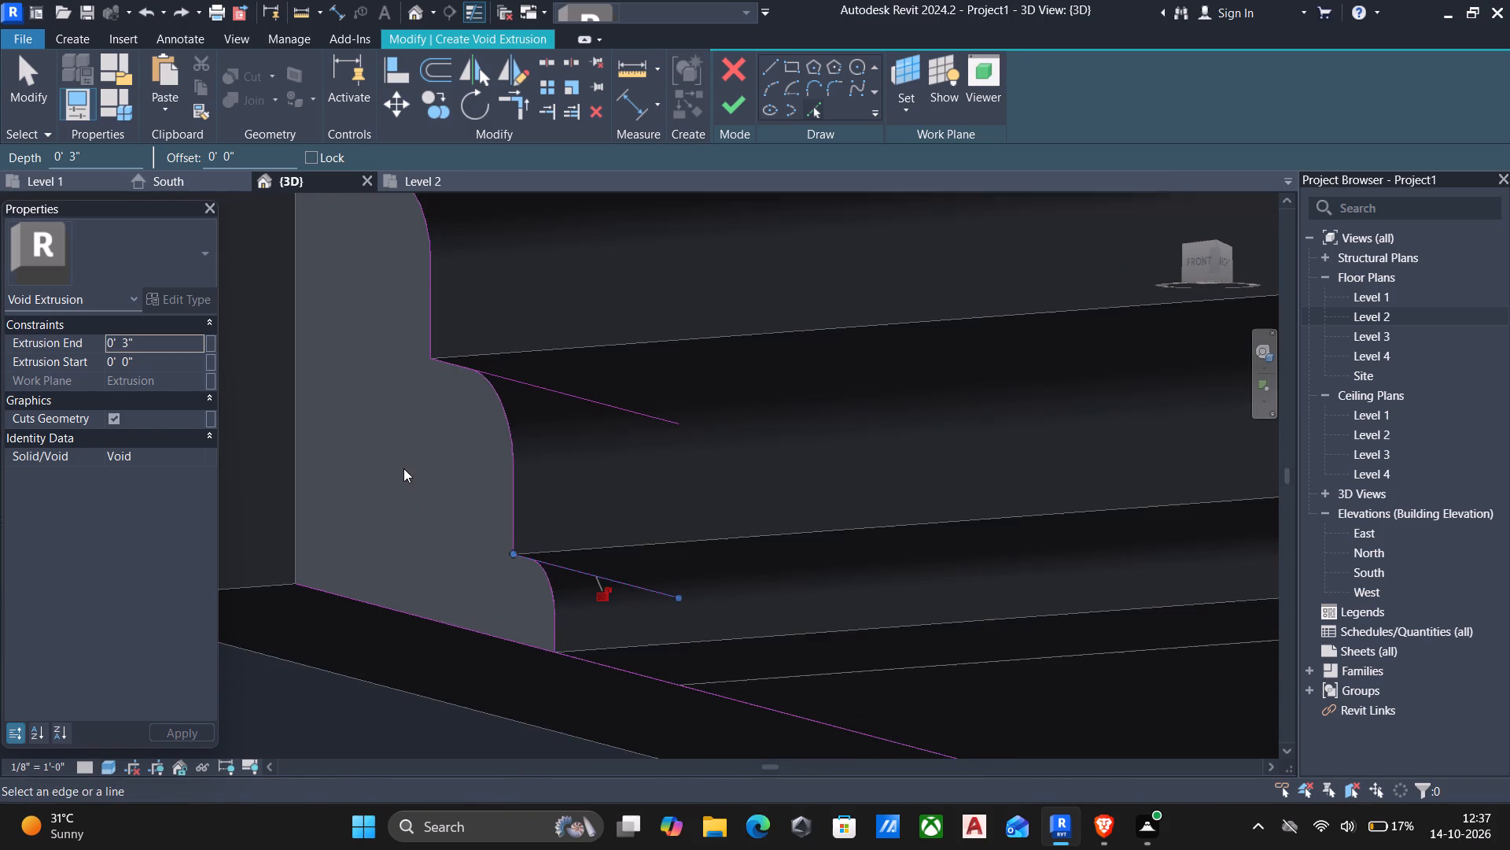
{"action": "middle_click_drag", "start_coordinate": [403, 468], "coordinate": [420, 573]}
{"action": "left_click", "coordinate": [308, 537]}
{"action": "scroll", "coordinate": [344, 537], "scroll_direction": "down", "scroll_amount": 2}
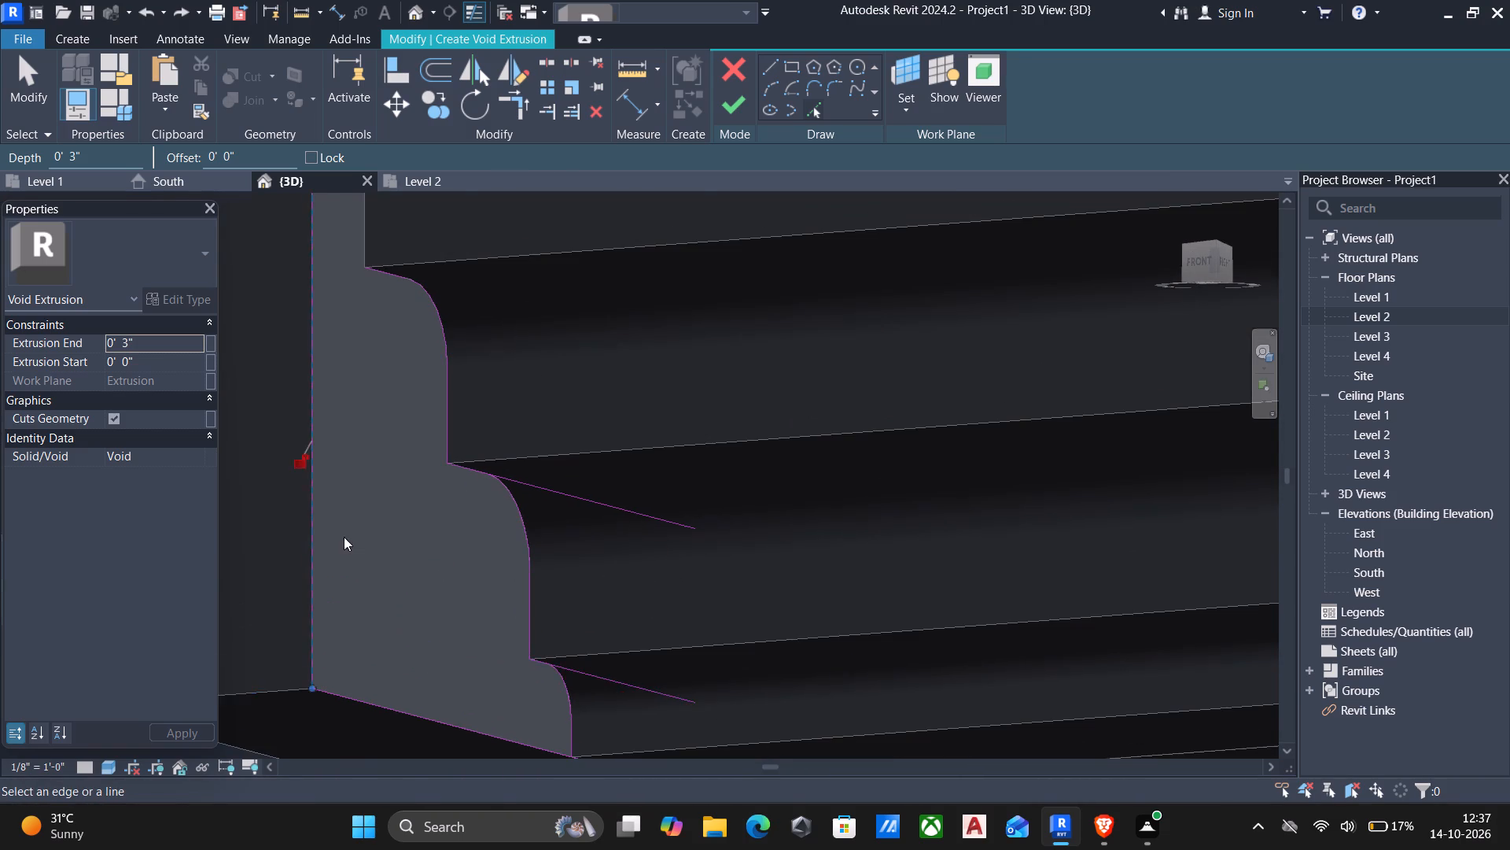
{"action": "scroll", "coordinate": [344, 537], "scroll_direction": "down", "scroll_amount": 4}
{"action": "key", "text": "Escape"}
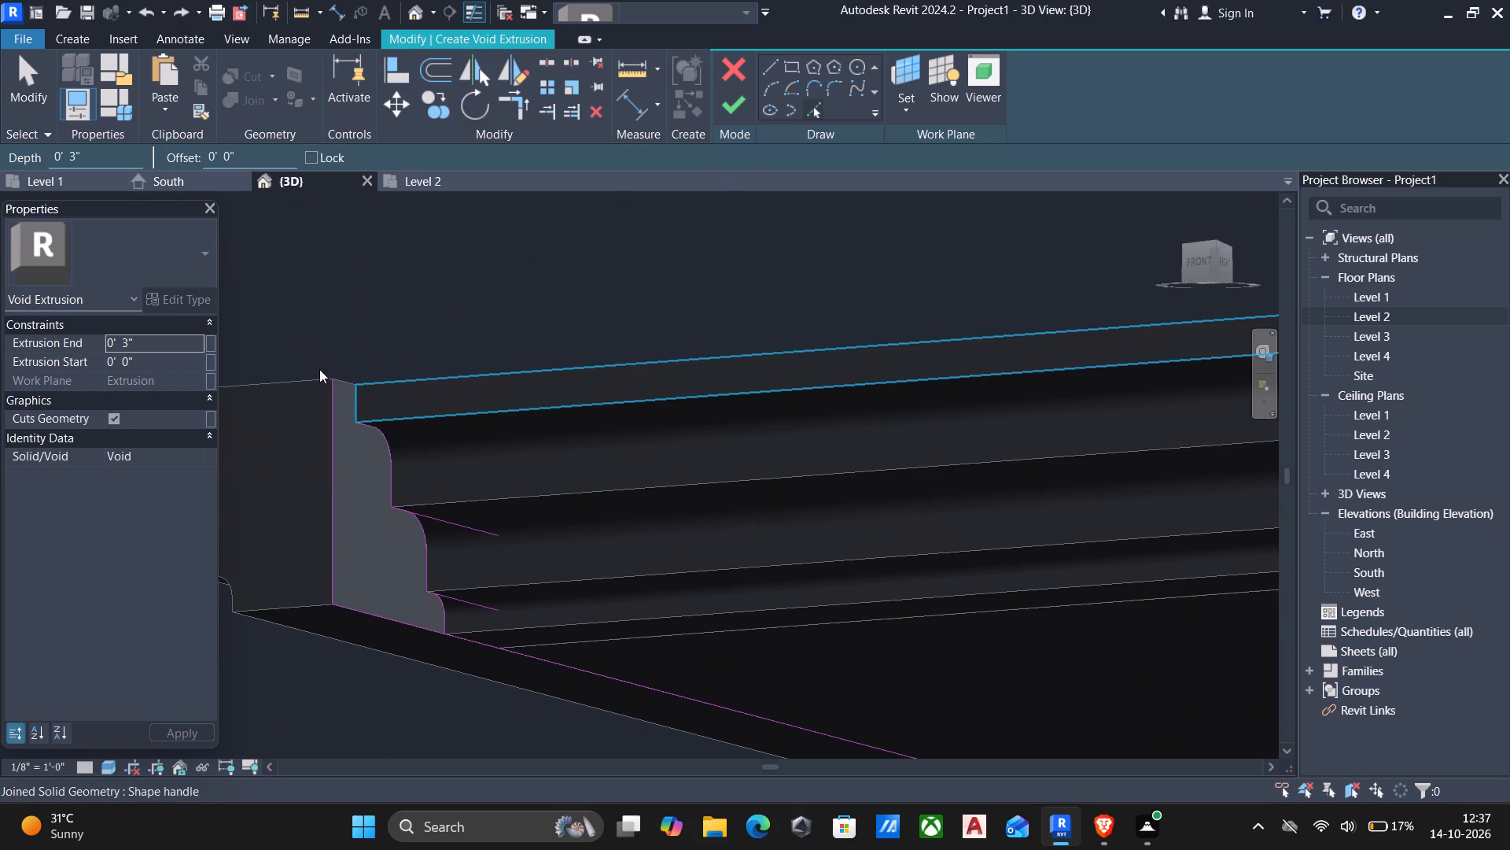
Add the short vertical edge above the upper step and the top edge to complete the void sketch's outline.
{"action": "left_click", "coordinate": [804, 106]}
{"action": "scroll", "coordinate": [396, 380], "scroll_direction": "up", "scroll_amount": 5}
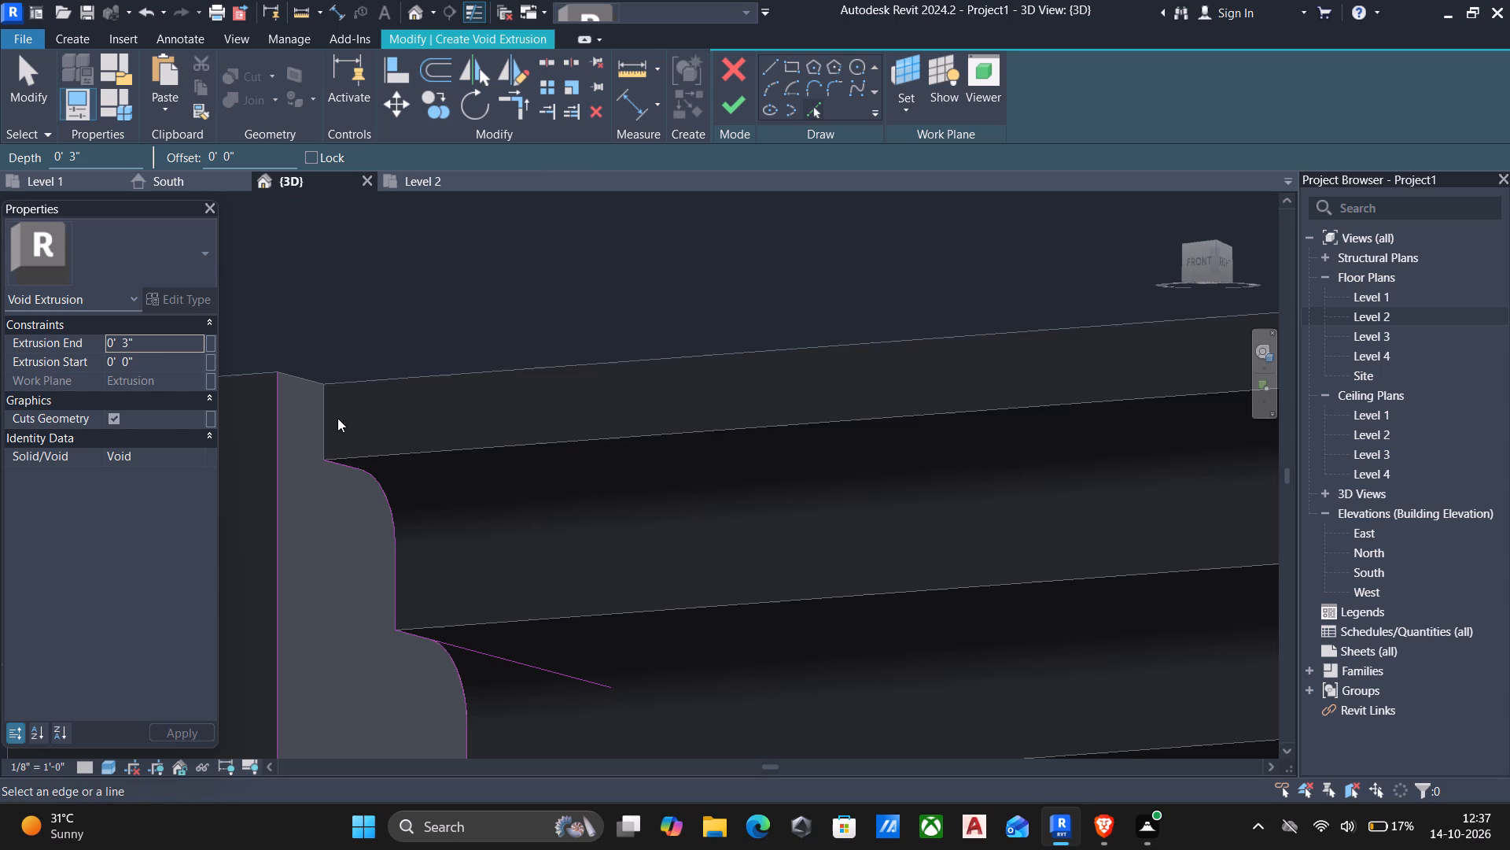
{"action": "left_click", "coordinate": [323, 424]}
{"action": "left_click", "coordinate": [291, 375]}
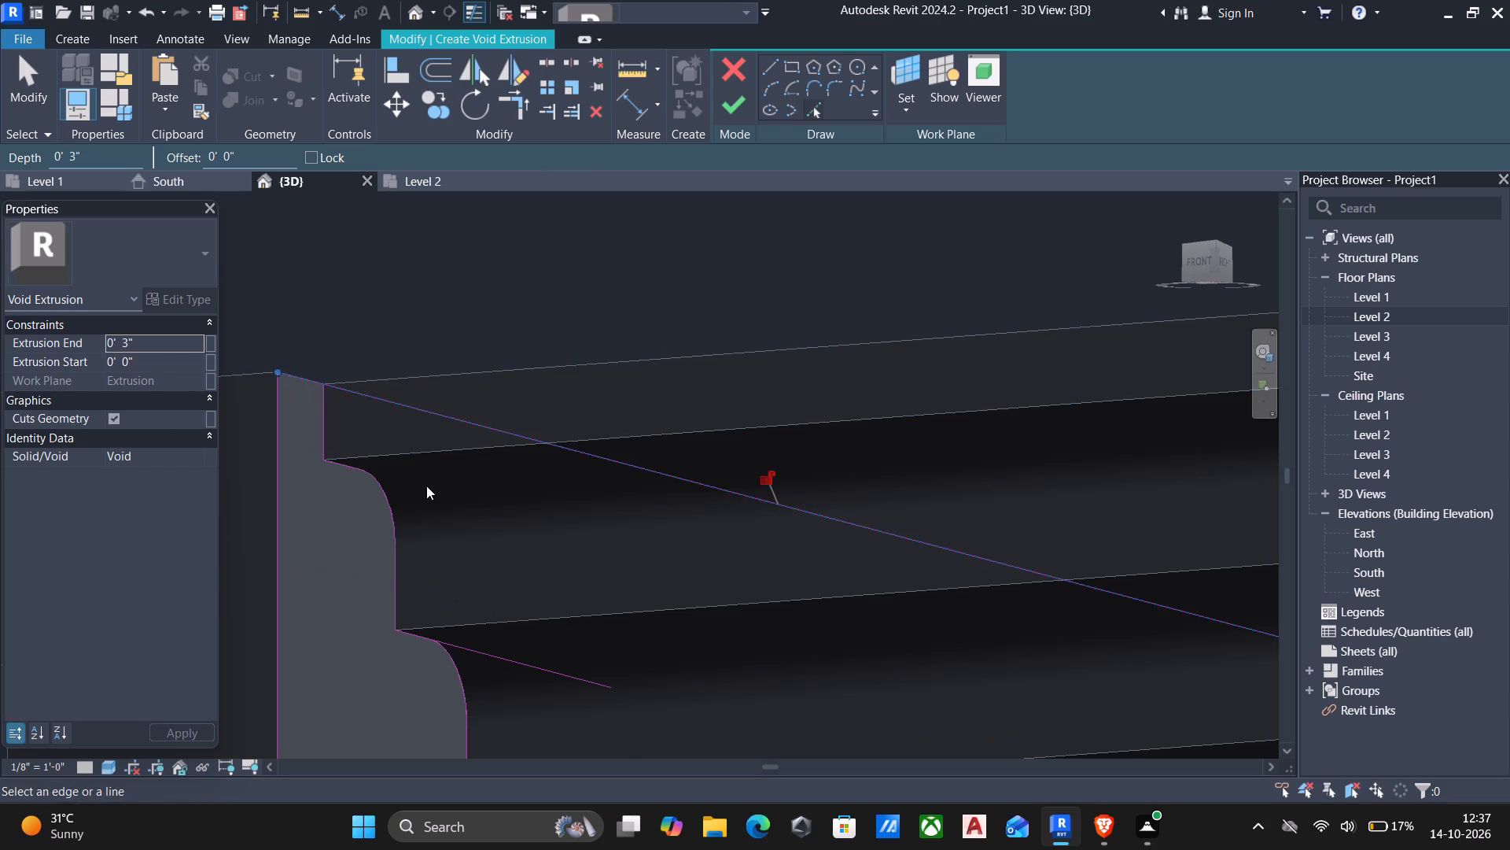
{"action": "scroll", "coordinate": [426, 486], "scroll_direction": "down", "scroll_amount": 4}
{"action": "key", "text": "Escape"}
{"action": "key", "text": "Escape"}
Trim the void sketch's overlong top edge to a corner with the short vertical edge above the upper step.
{"action": "type", "text": "tr"}
{"action": "left_click", "coordinate": [349, 422]}
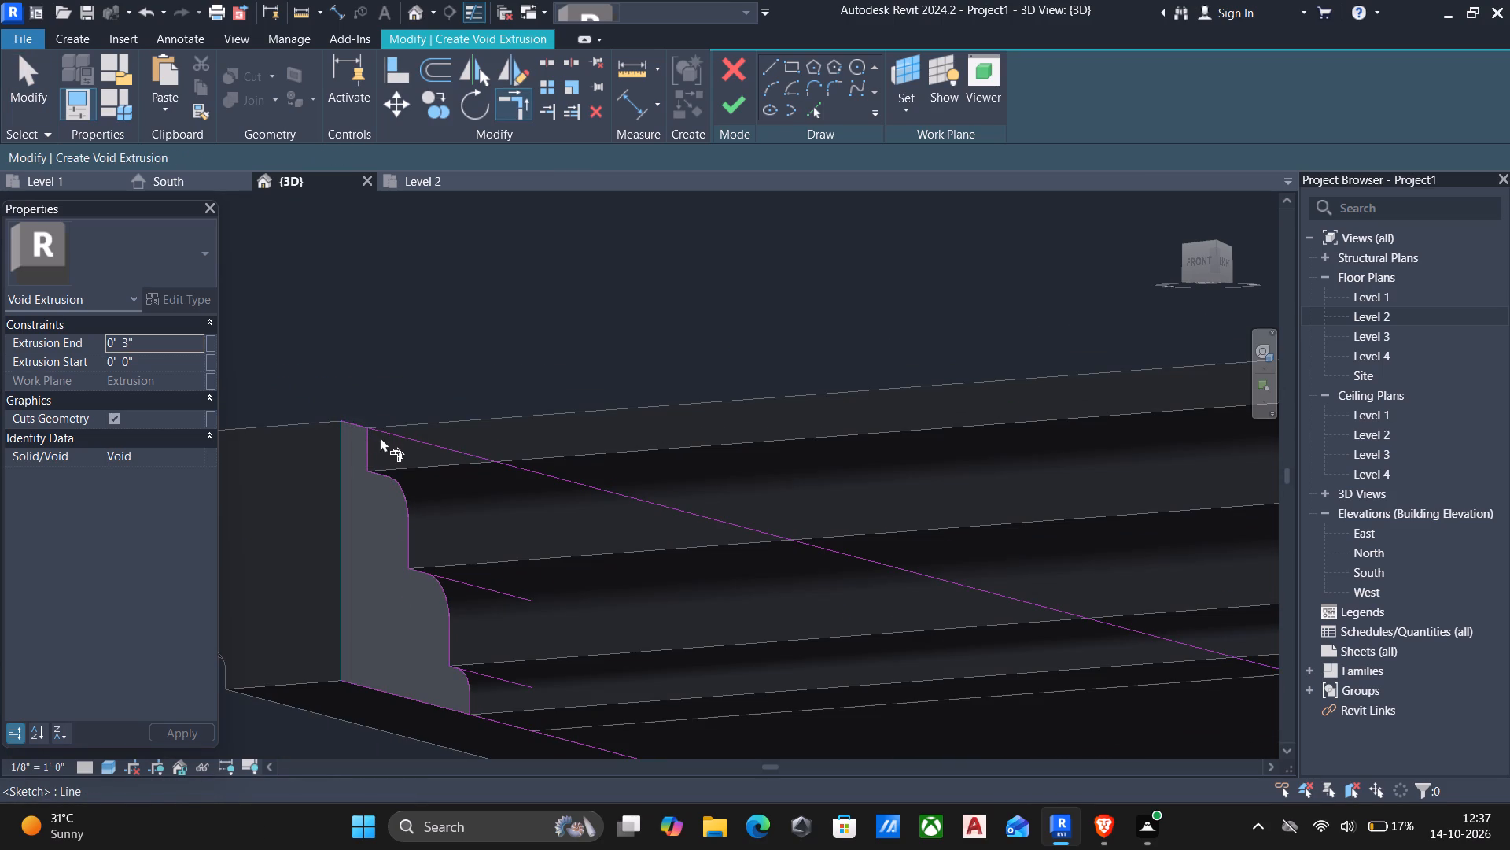
{"action": "left_click", "coordinate": [358, 425]}
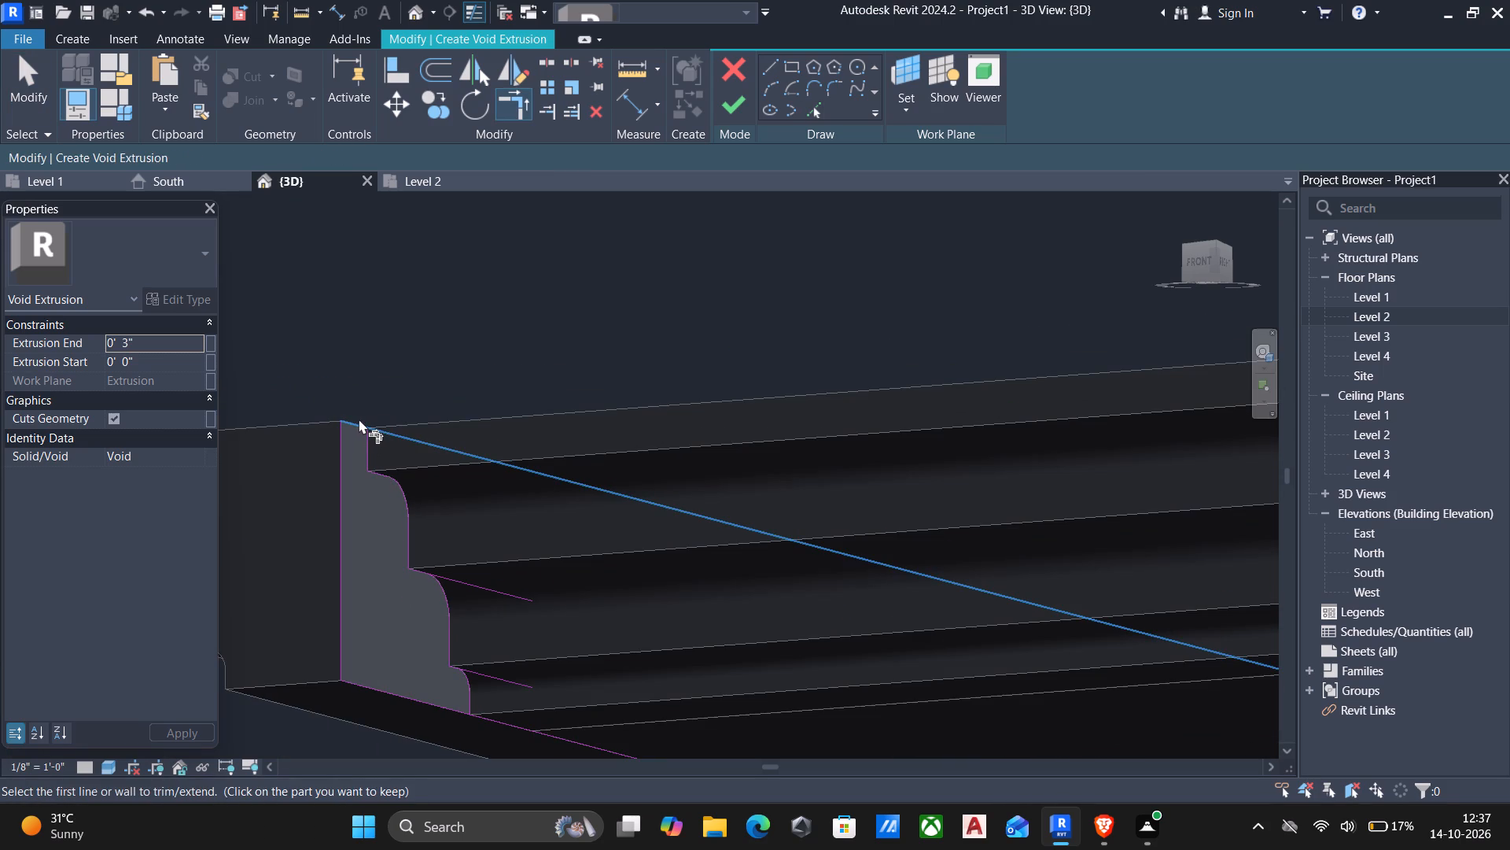
{"action": "left_click", "coordinate": [361, 424]}
{"action": "left_click", "coordinate": [368, 444]}
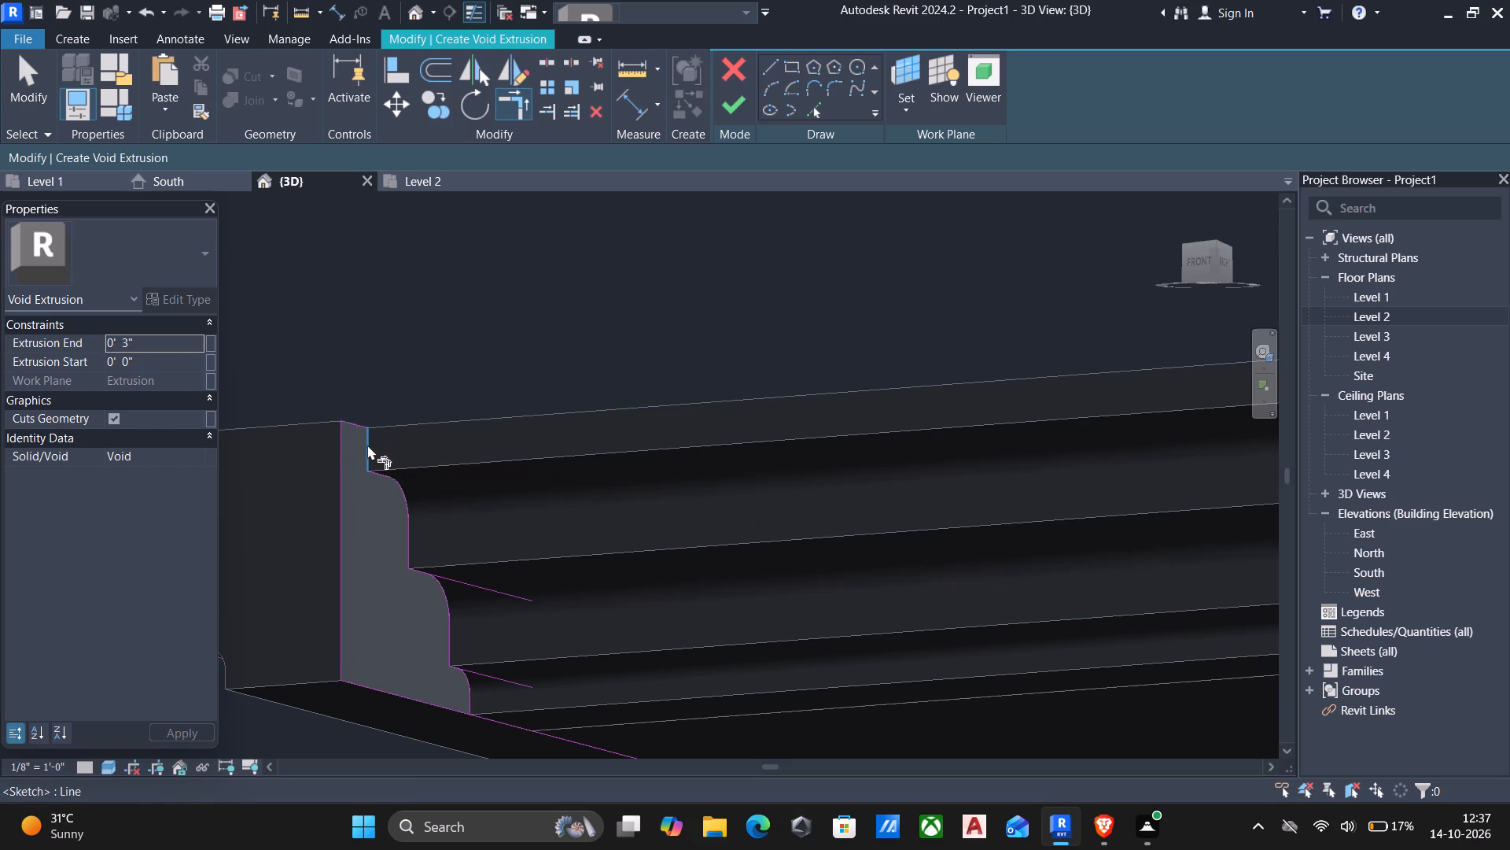
Trim the middle step's overlong ledge line to meet the start of that step's curve.
{"action": "scroll", "coordinate": [377, 477], "scroll_direction": "up", "scroll_amount": 11}
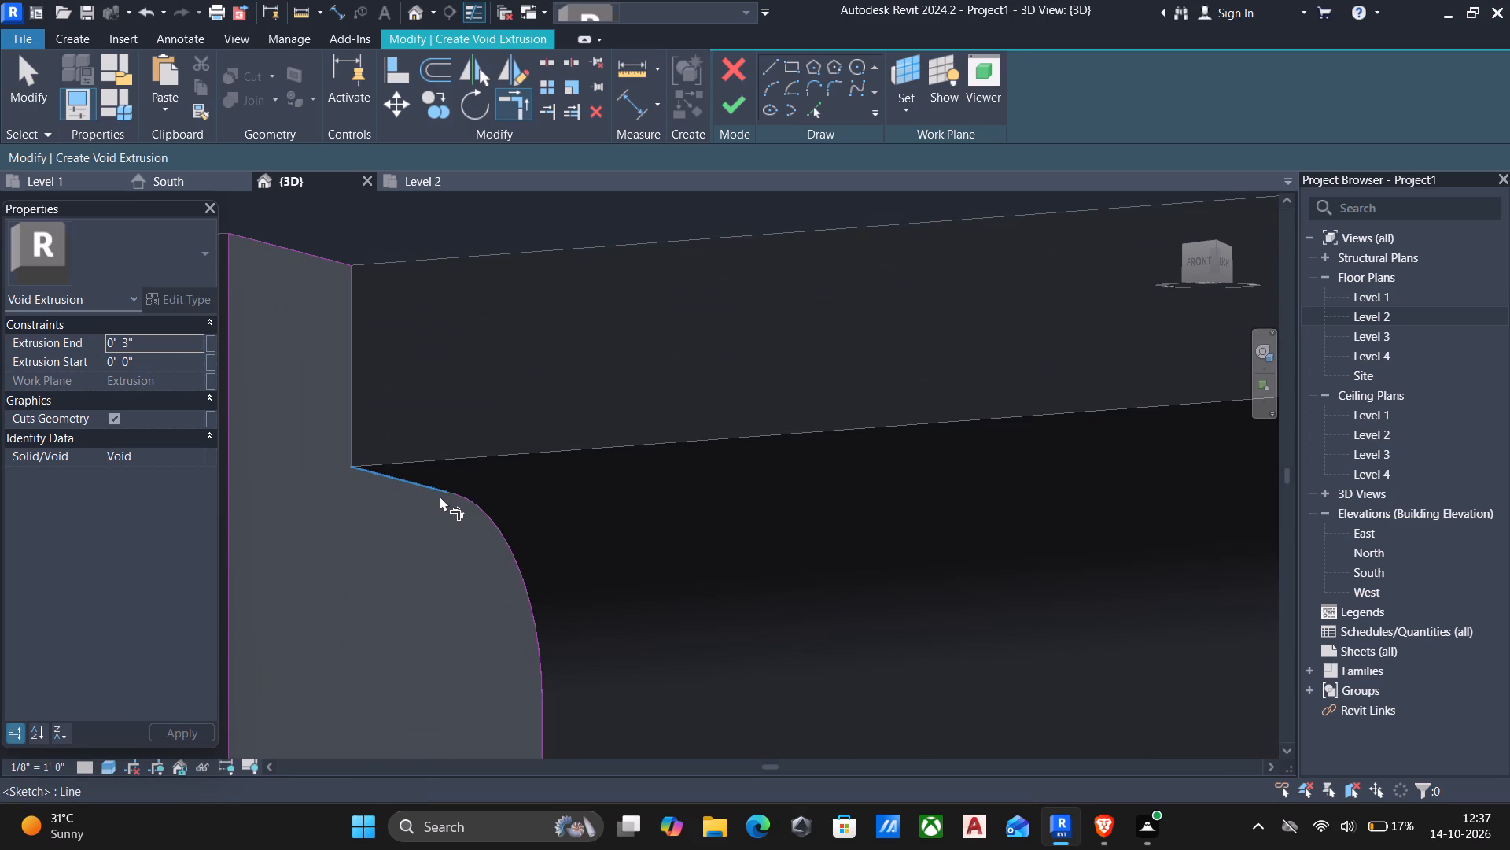
{"action": "scroll", "coordinate": [450, 495], "scroll_direction": "down", "scroll_amount": 7}
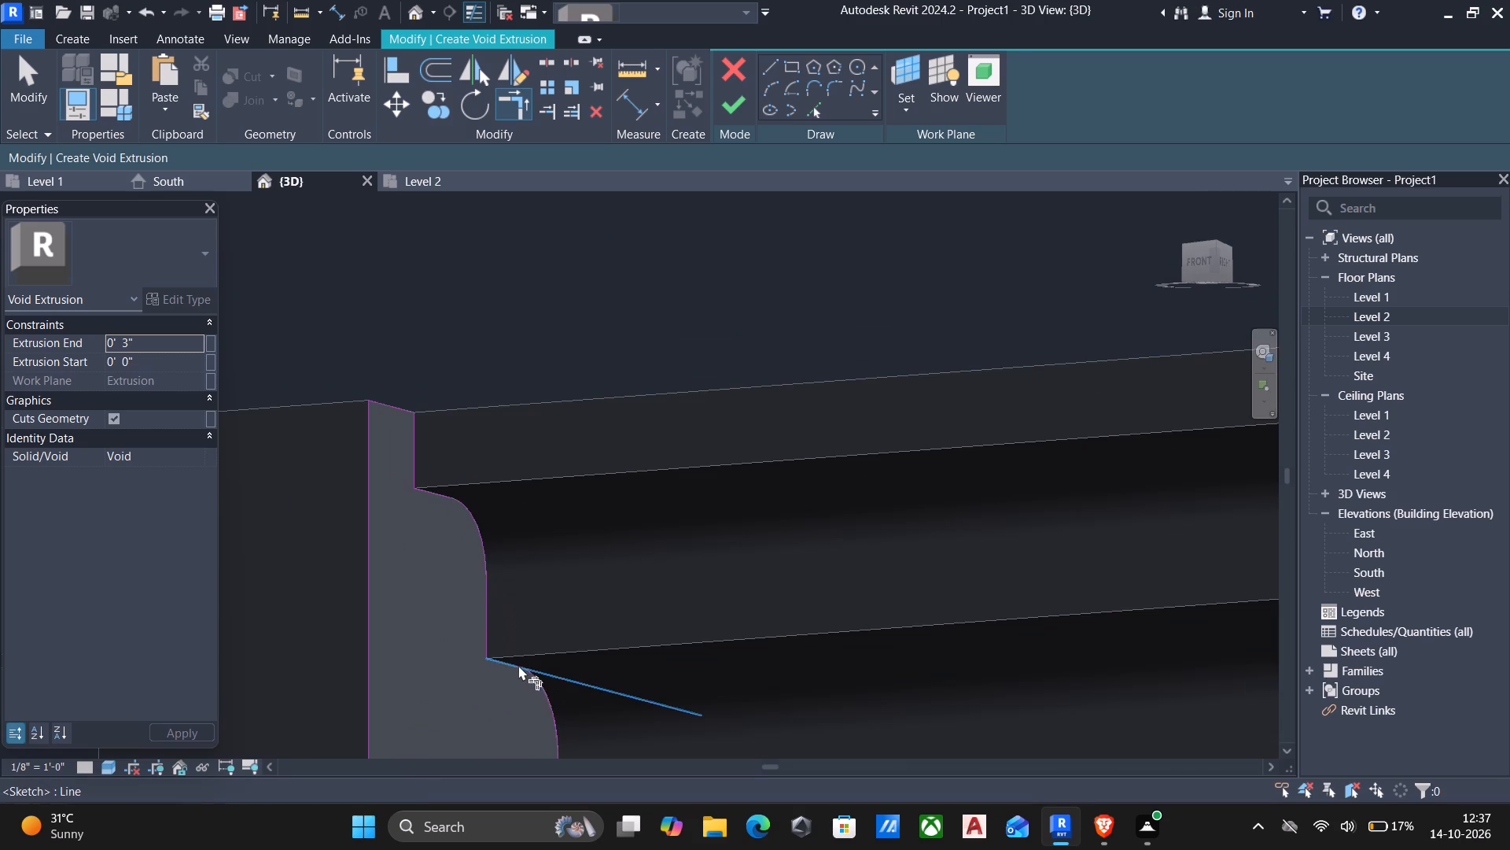
{"action": "left_click", "coordinate": [513, 663]}
{"action": "left_click", "coordinate": [539, 678]}
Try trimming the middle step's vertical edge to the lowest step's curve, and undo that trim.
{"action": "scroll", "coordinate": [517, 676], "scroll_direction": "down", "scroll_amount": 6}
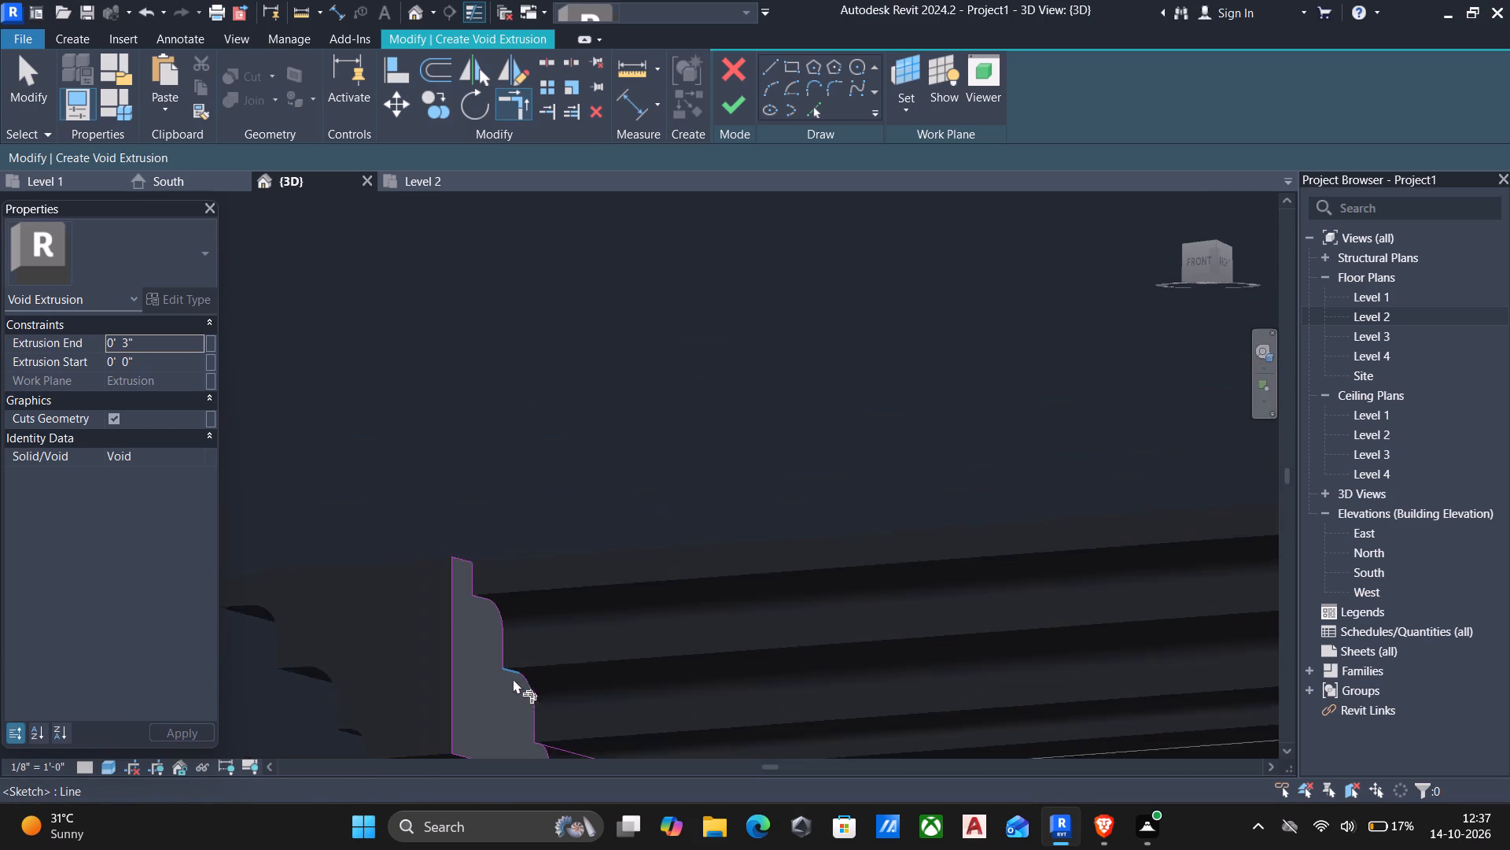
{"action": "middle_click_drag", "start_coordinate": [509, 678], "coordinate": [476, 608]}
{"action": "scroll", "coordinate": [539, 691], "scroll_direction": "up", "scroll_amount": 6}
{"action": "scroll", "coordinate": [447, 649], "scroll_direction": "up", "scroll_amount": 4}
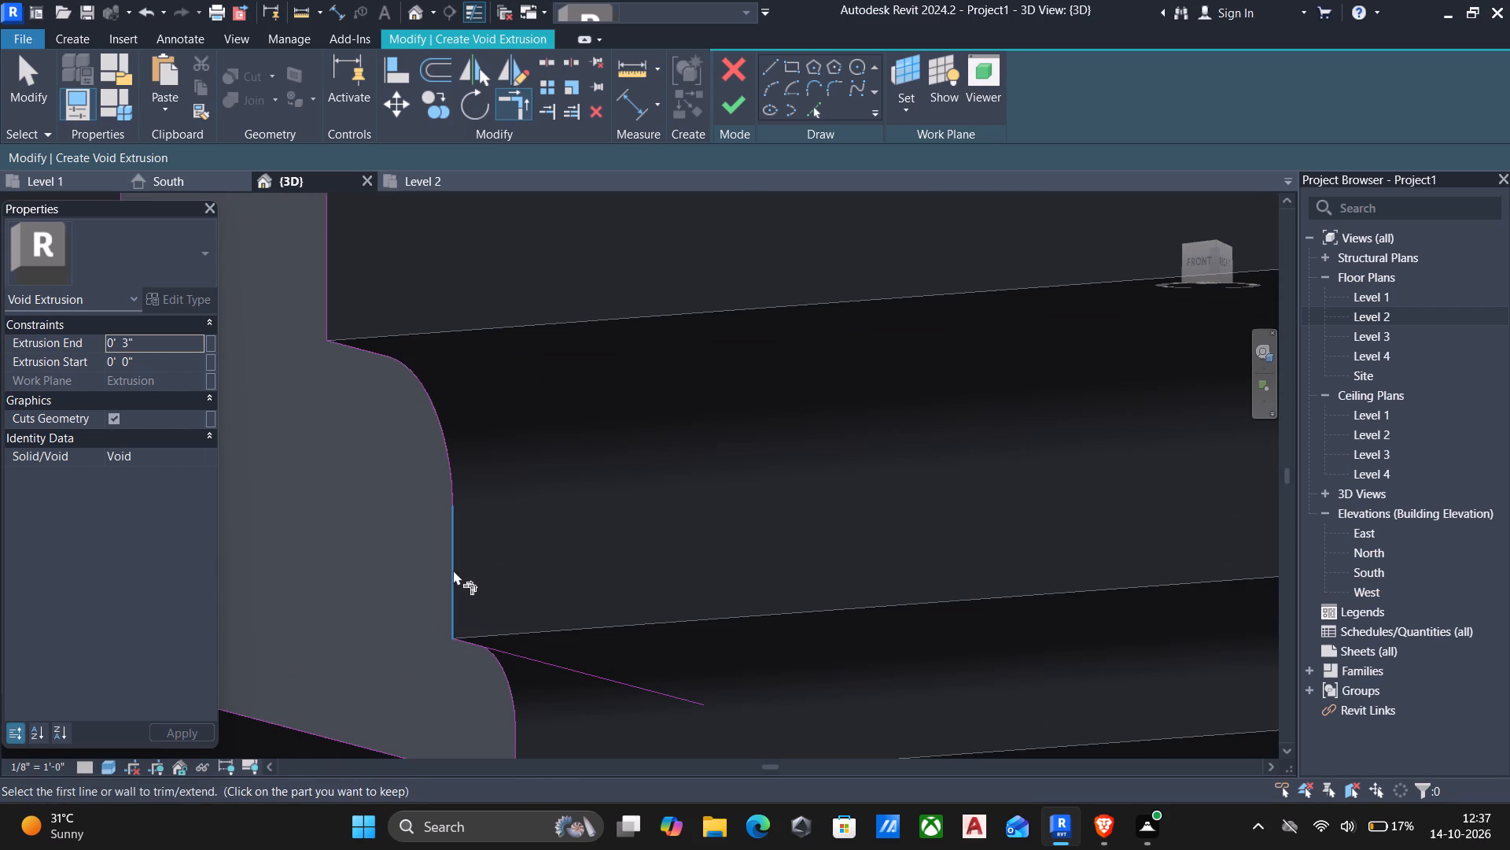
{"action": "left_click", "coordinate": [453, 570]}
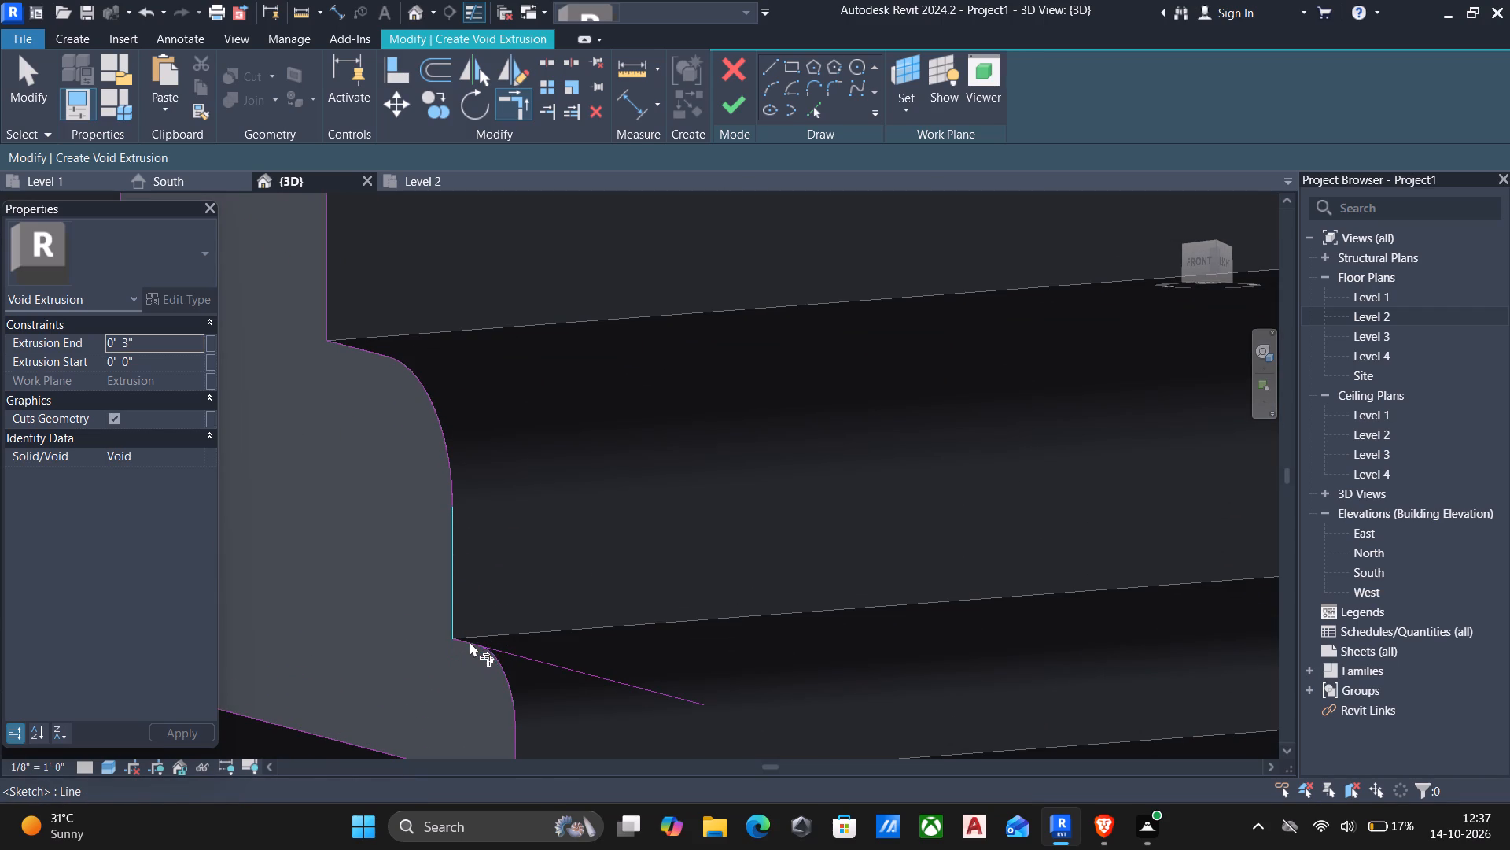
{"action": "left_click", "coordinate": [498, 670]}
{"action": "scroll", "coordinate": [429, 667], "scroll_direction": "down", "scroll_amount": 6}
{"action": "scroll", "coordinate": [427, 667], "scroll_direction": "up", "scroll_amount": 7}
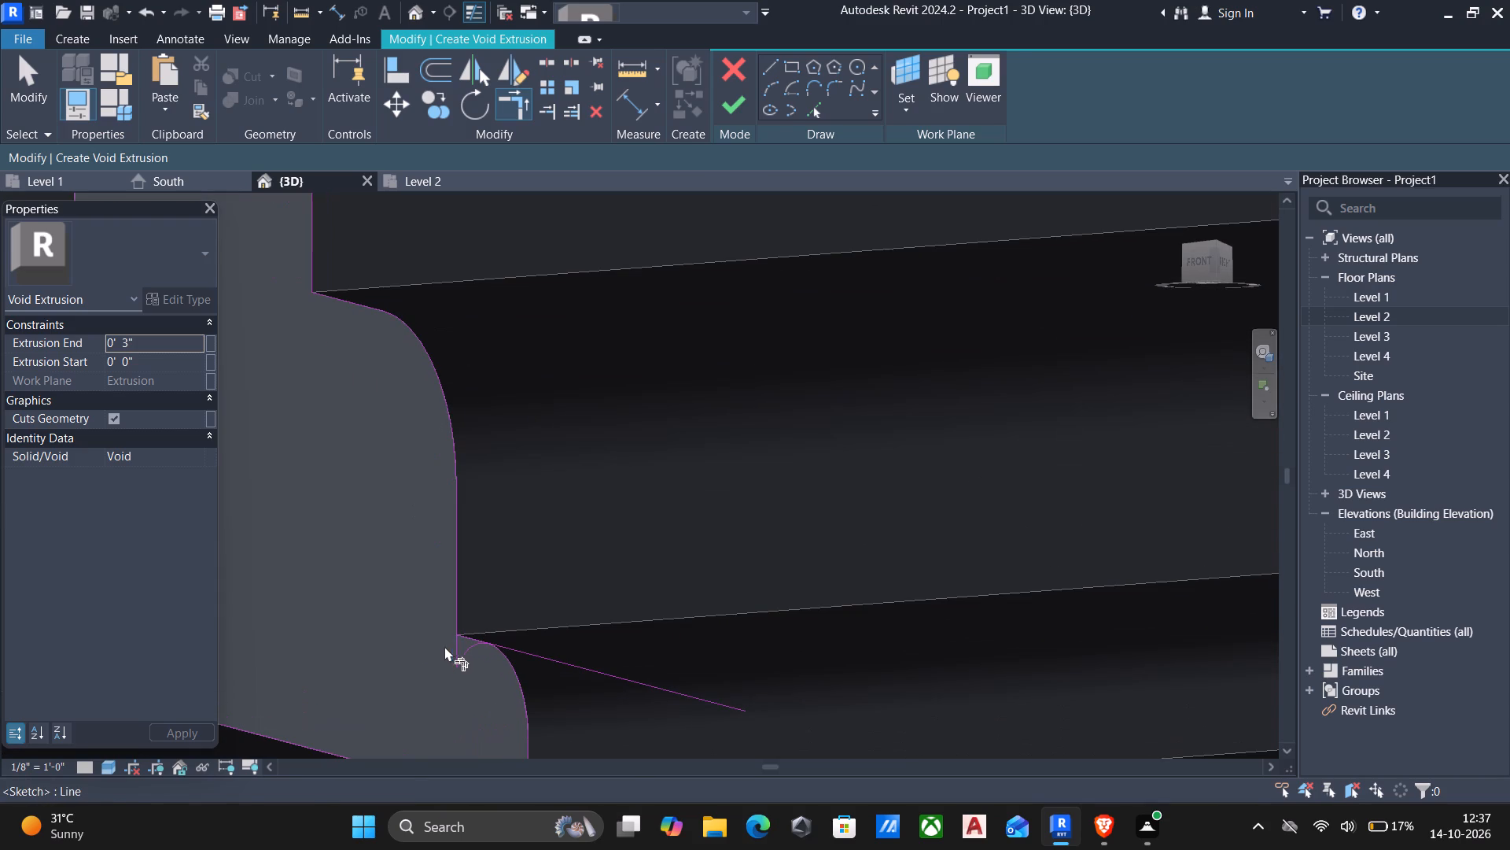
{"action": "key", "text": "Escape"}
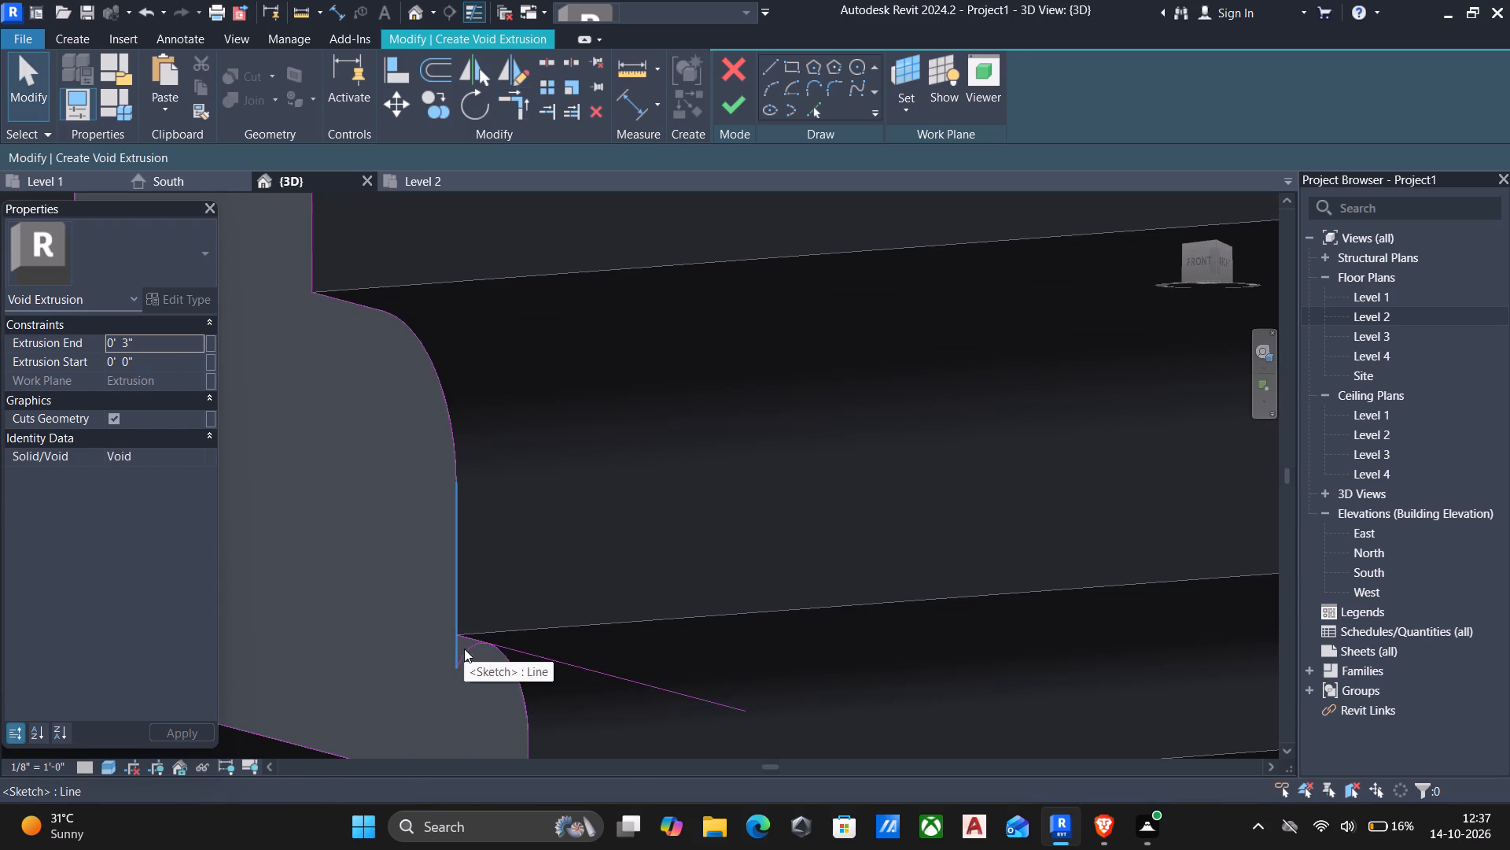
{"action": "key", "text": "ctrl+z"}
Trim the lowest step's overlong ledge line to meet the start of that step's curve.
{"action": "scroll", "coordinate": [464, 649], "scroll_direction": "up", "scroll_amount": 5}
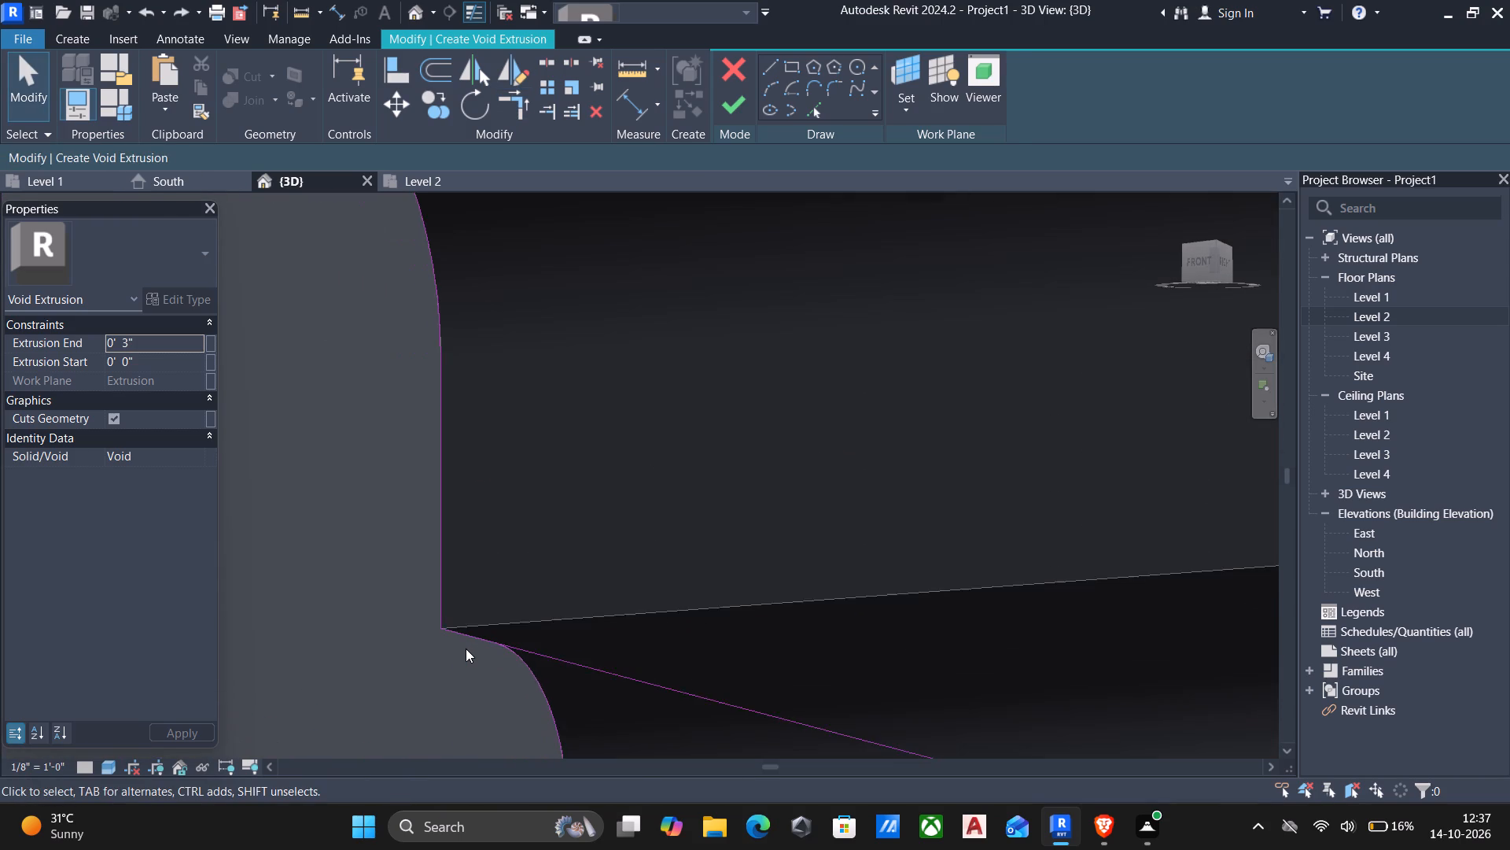
{"action": "scroll", "coordinate": [466, 649], "scroll_direction": "up", "scroll_amount": 4}
{"action": "scroll", "coordinate": [418, 545], "scroll_direction": "down", "scroll_amount": 7}
{"action": "middle_click_drag", "start_coordinate": [466, 601], "coordinate": [444, 568]}
{"action": "scroll", "coordinate": [471, 592], "scroll_direction": "up", "scroll_amount": 4}
{"action": "type", "text": "tr"}
{"action": "scroll", "coordinate": [462, 578], "scroll_direction": "up", "scroll_amount": 4}
{"action": "left_click", "coordinate": [391, 541]}
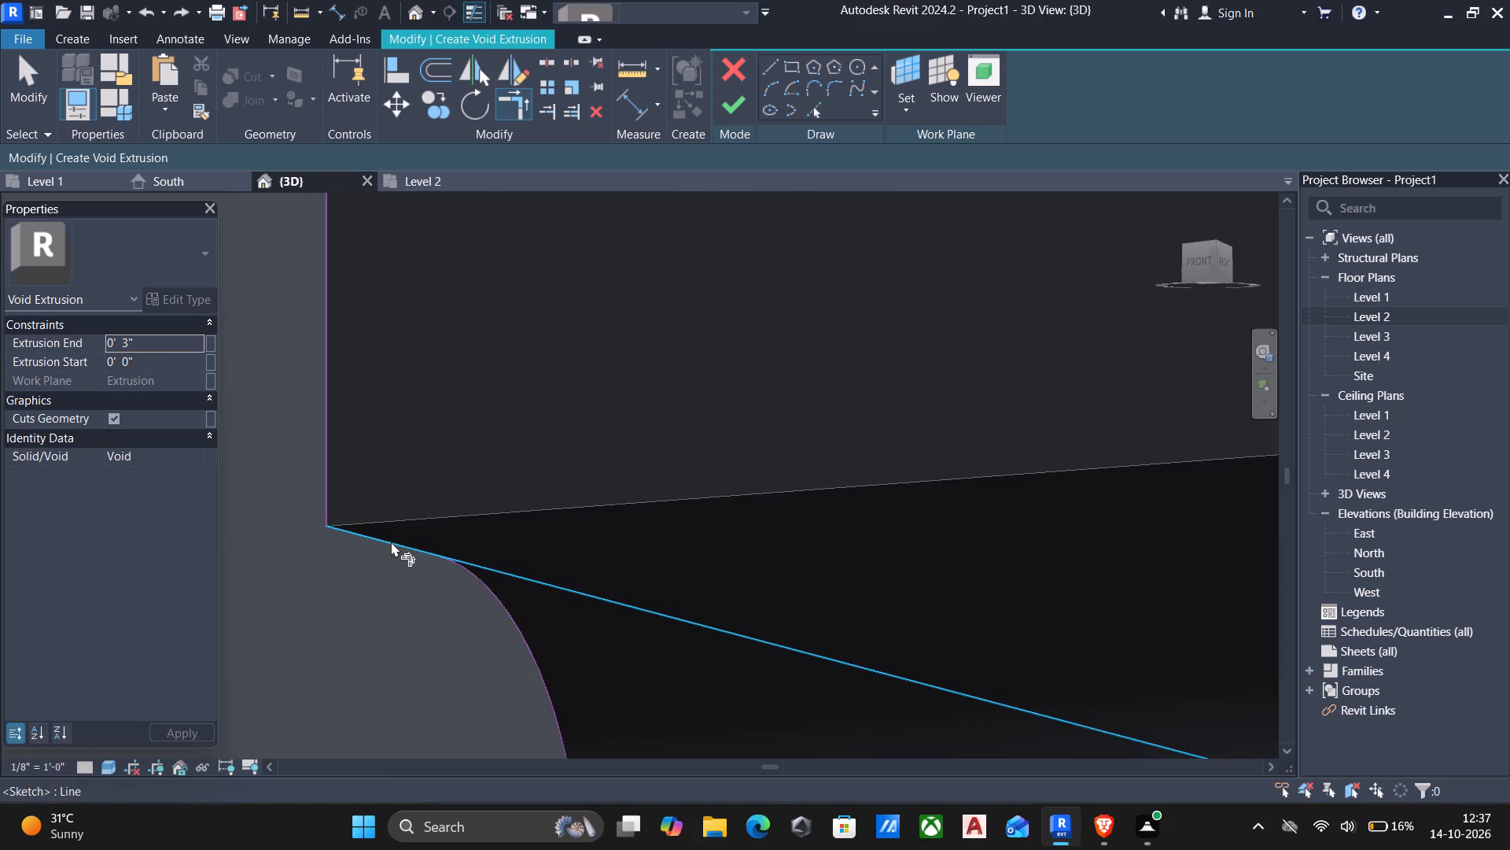
{"action": "left_click", "coordinate": [479, 577]}
{"action": "key", "text": "Escape"}
Trim the void sketch's overlong bottom edge to a corner with the lowest step's short vertical edge.
{"action": "scroll", "coordinate": [459, 581], "scroll_direction": "down", "scroll_amount": 7}
{"action": "middle_click_drag", "start_coordinate": [460, 609], "coordinate": [482, 535]}
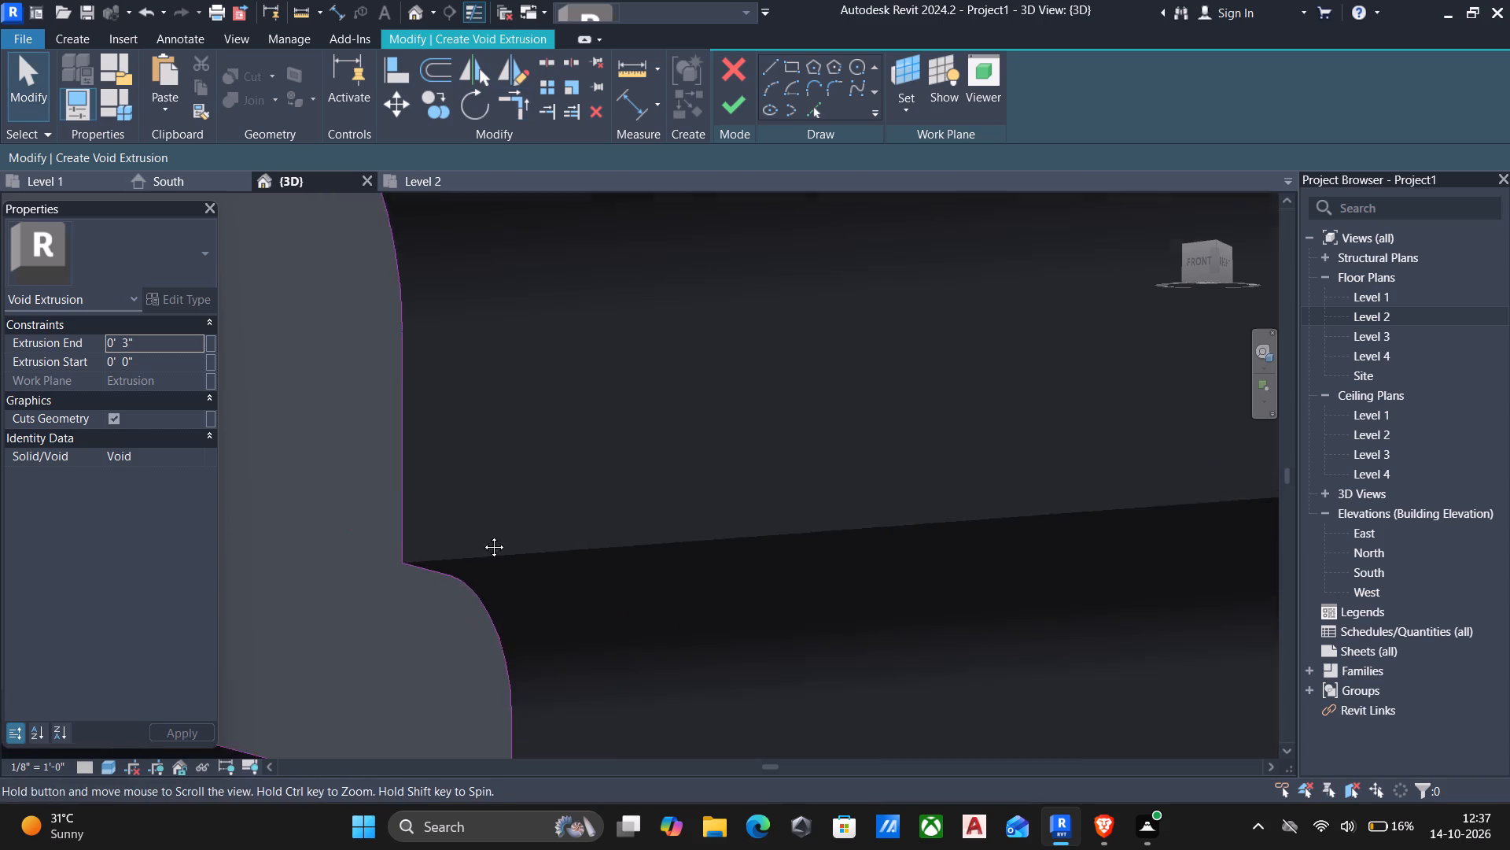
{"action": "middle_click_drag", "start_coordinate": [482, 535], "coordinate": [463, 477]}
{"action": "scroll", "coordinate": [477, 490], "scroll_direction": "up", "scroll_amount": 5}
{"action": "scroll", "coordinate": [518, 569], "scroll_direction": "down", "scroll_amount": 11}
{"action": "type", "text": "tr"}
{"action": "left_click", "coordinate": [470, 626]}
{"action": "left_click", "coordinate": [513, 619]}
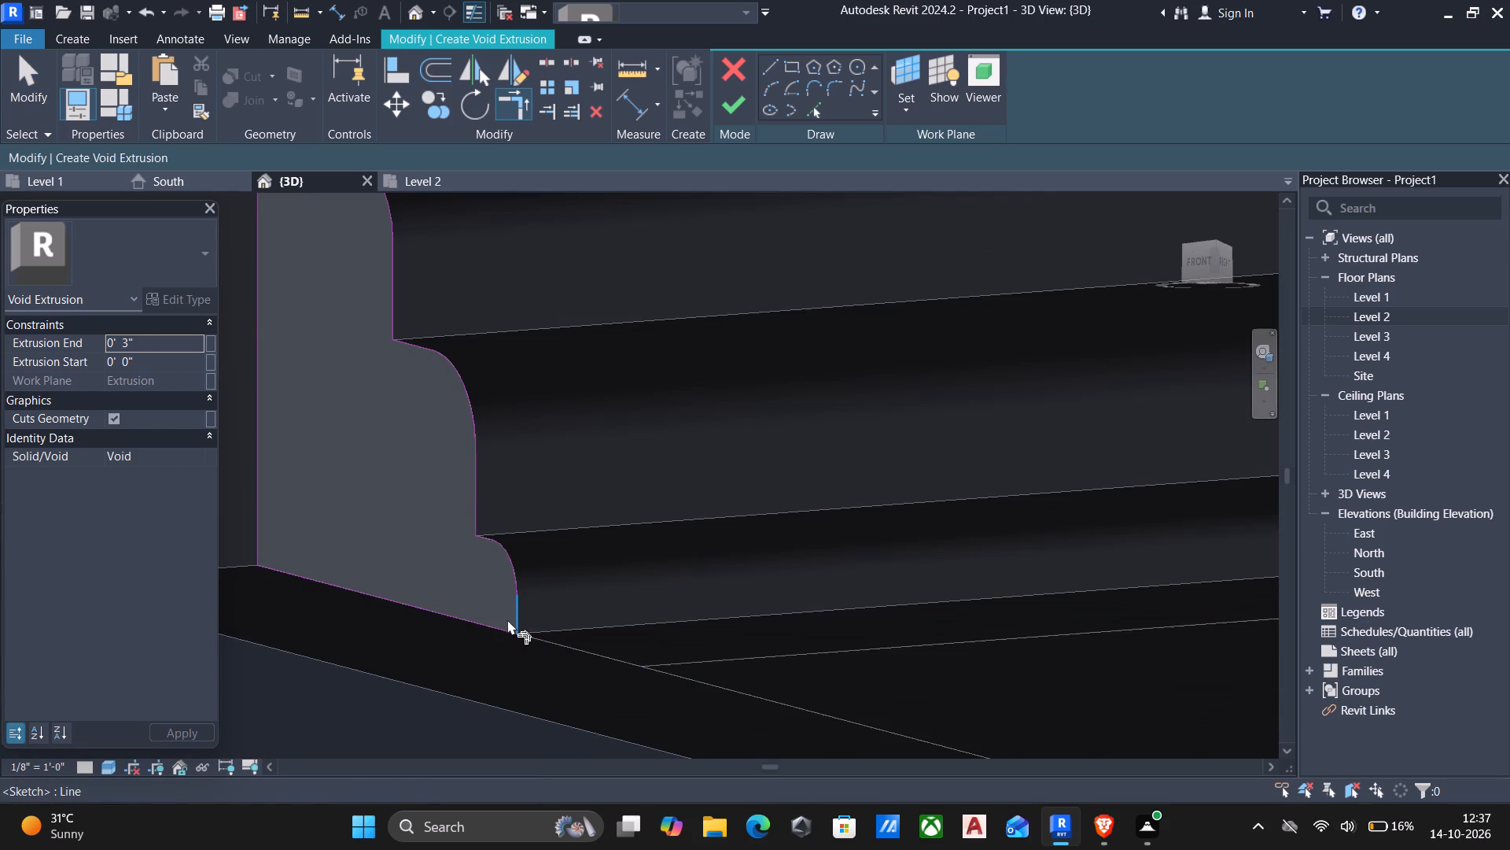
{"action": "scroll", "coordinate": [503, 619], "scroll_direction": "down", "scroll_amount": 7}
{"action": "middle_click_drag", "start_coordinate": [440, 563], "coordinate": [476, 618]}
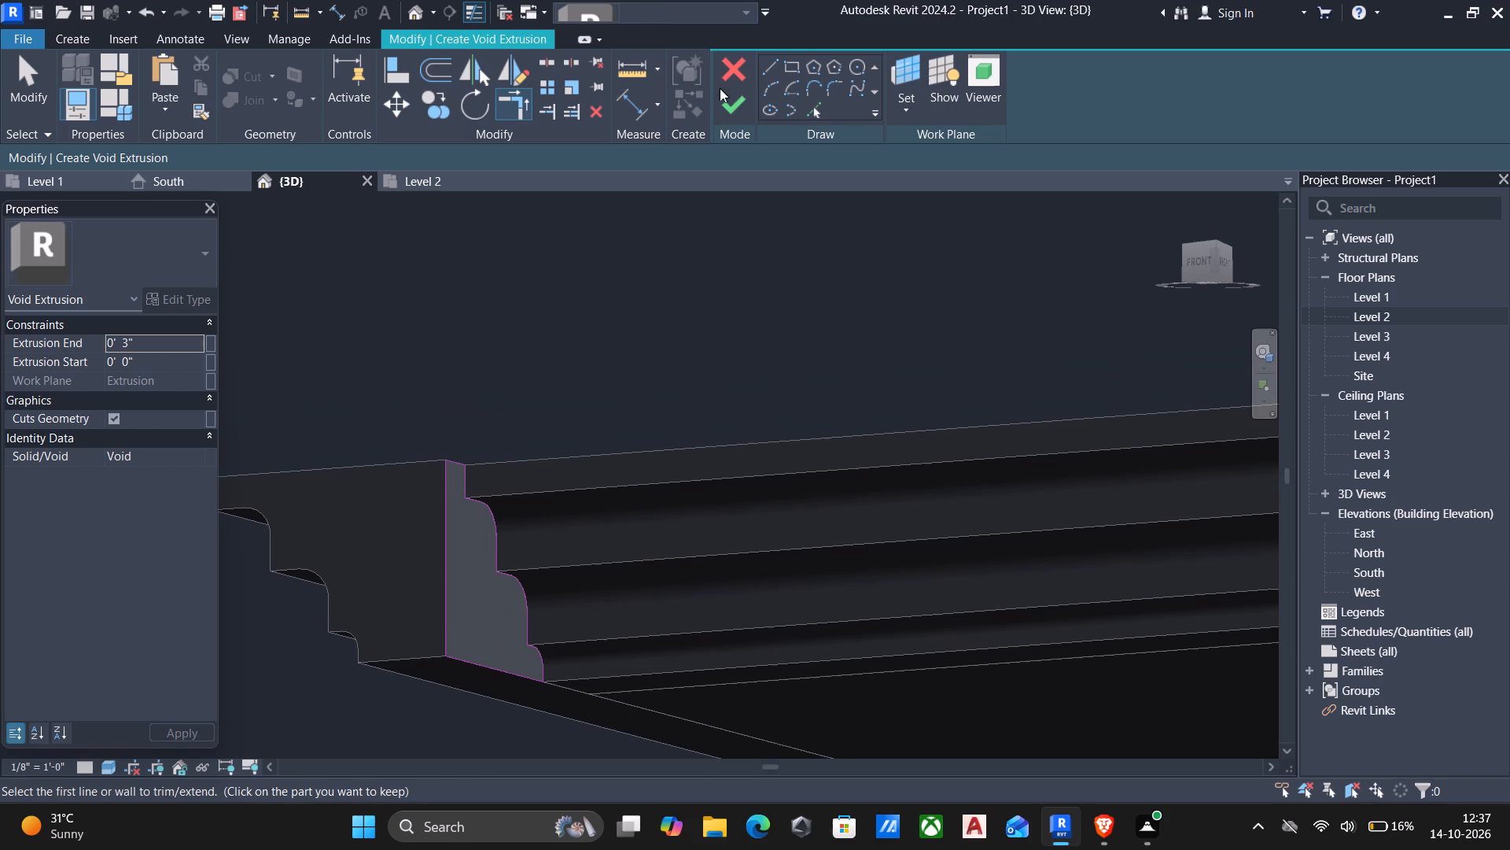
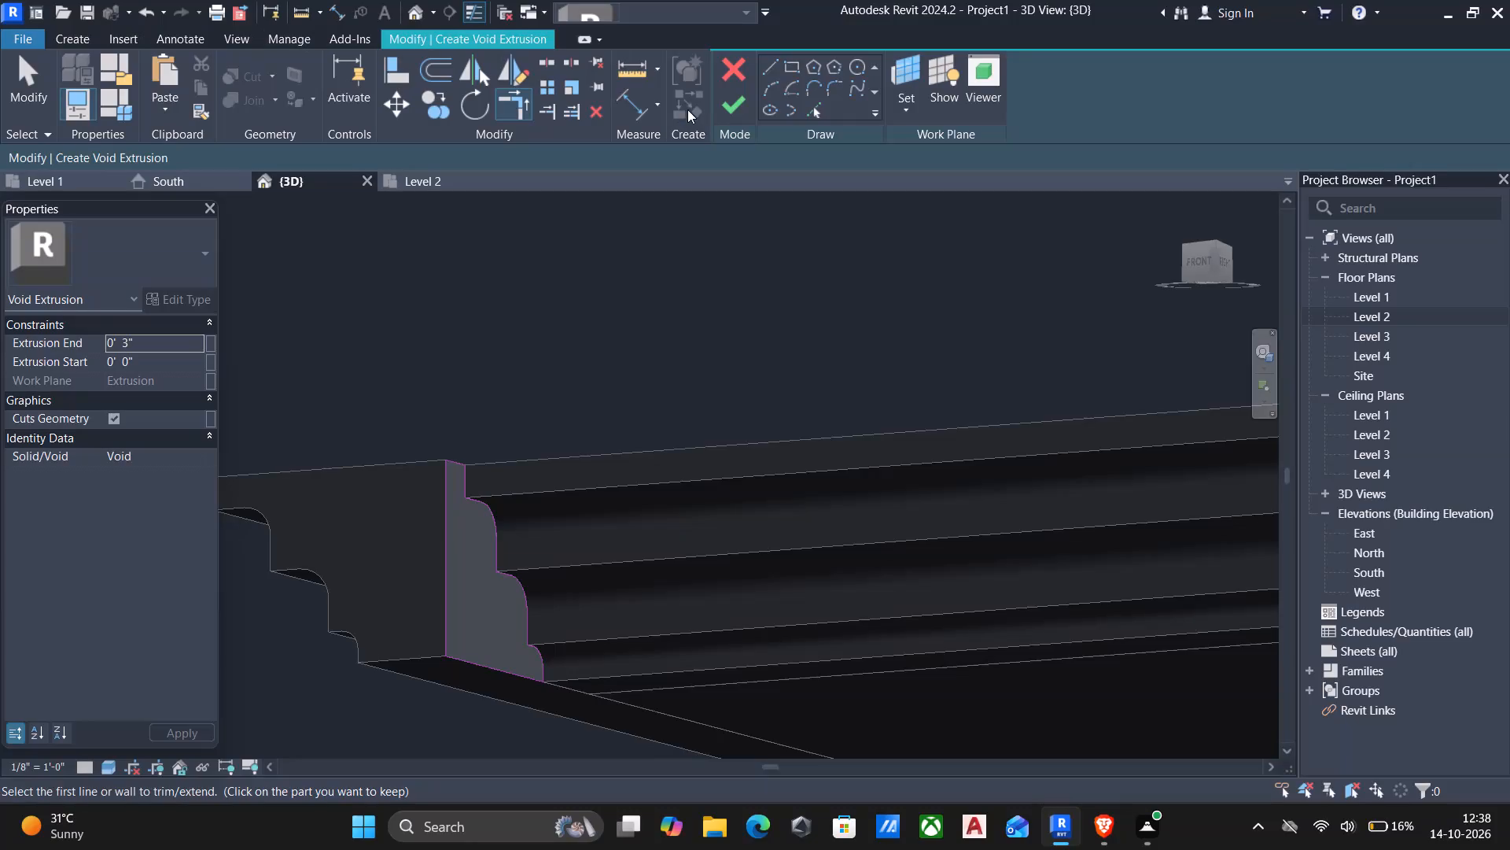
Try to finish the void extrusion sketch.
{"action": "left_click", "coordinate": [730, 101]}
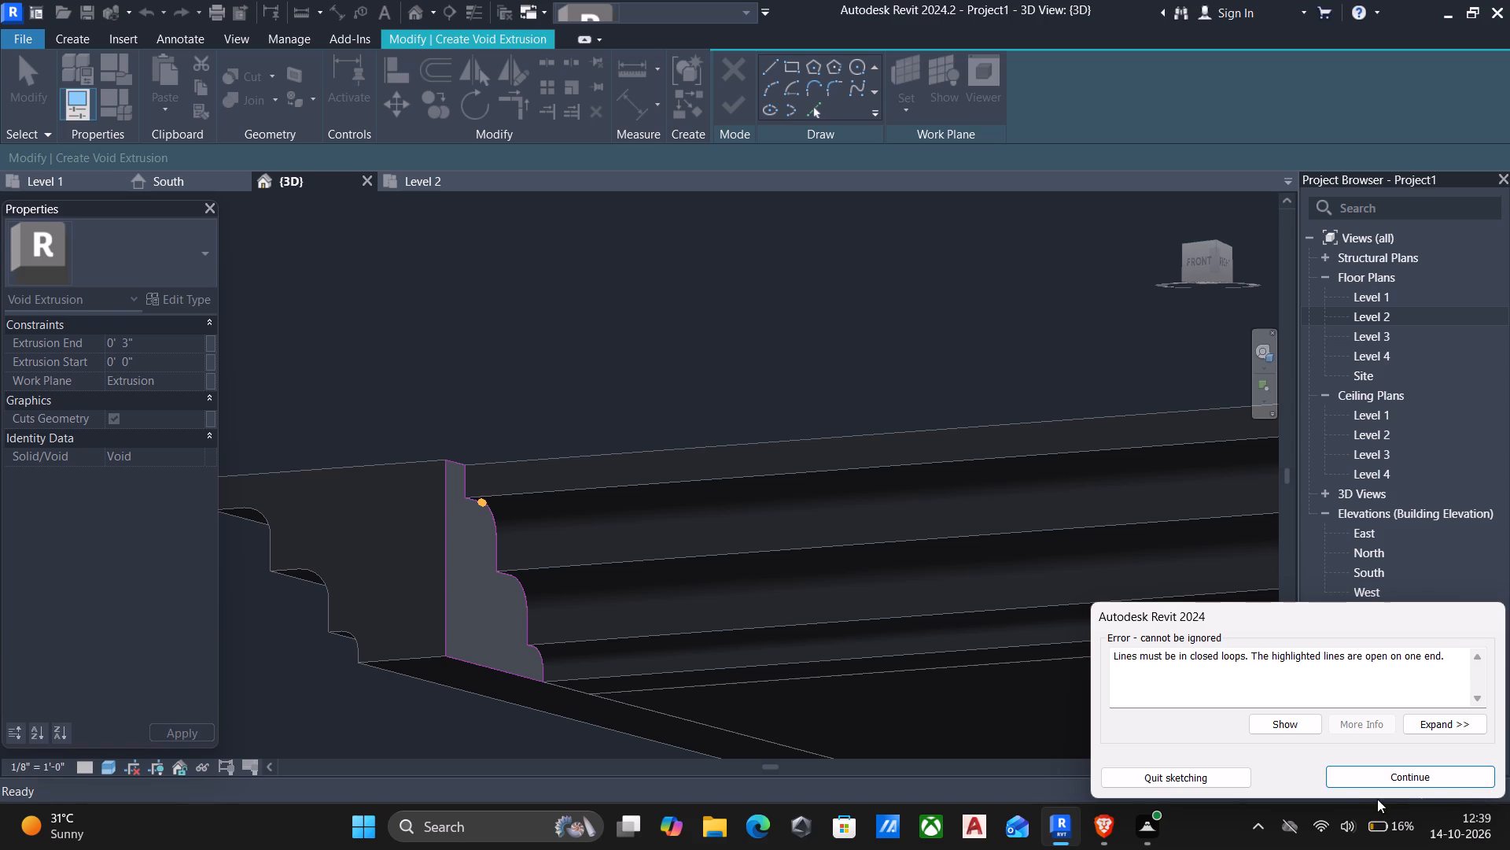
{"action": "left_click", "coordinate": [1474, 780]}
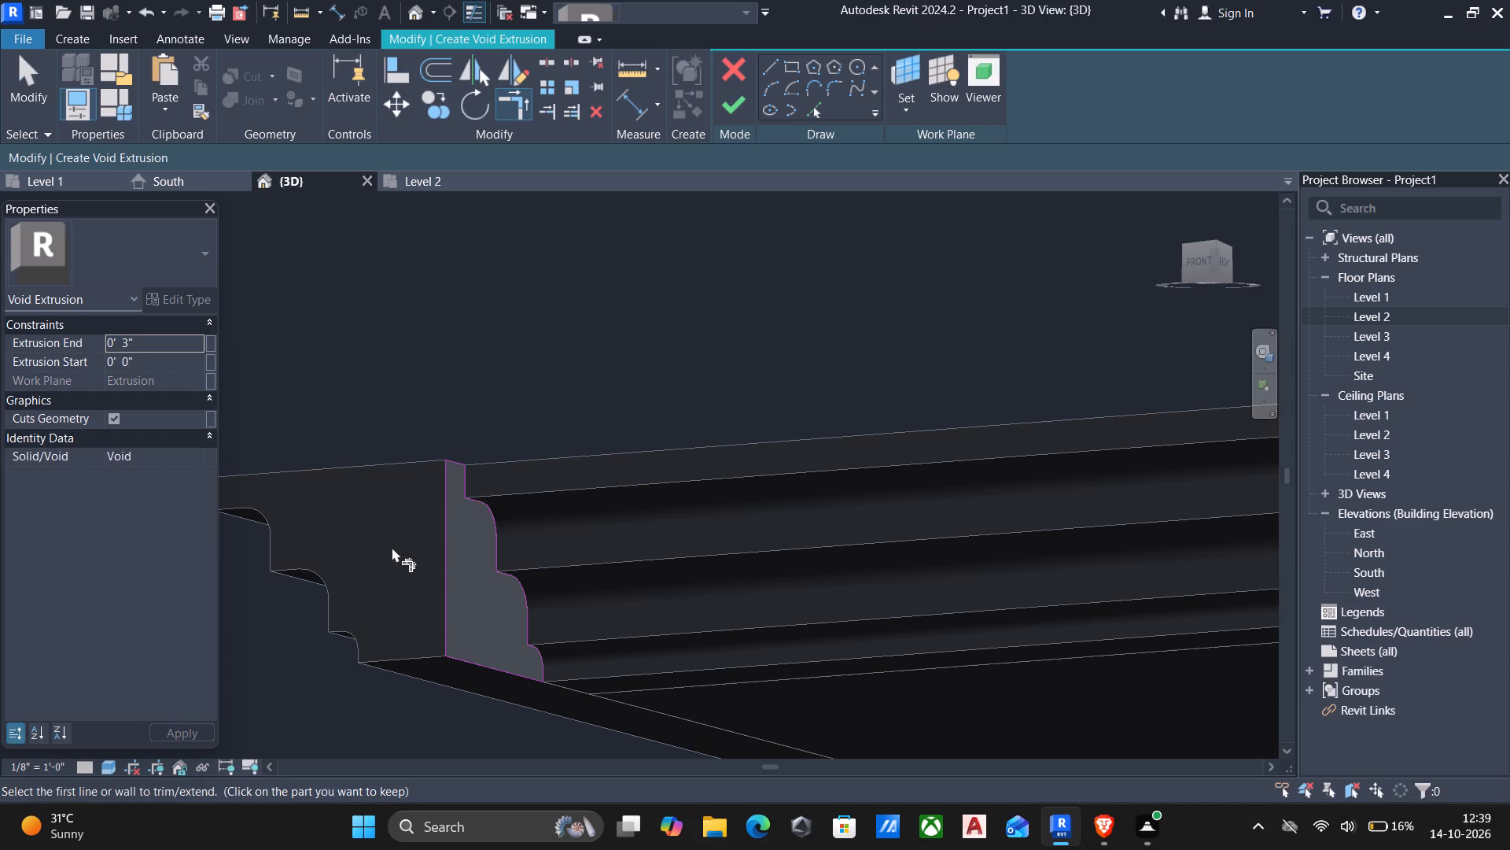
Add a sketch line to the void profile by picking the top step's ledge edge beside its curve.
{"action": "scroll", "coordinate": [416, 528], "scroll_direction": "up", "scroll_amount": 5}
{"action": "scroll", "coordinate": [557, 474], "scroll_direction": "up", "scroll_amount": 13}
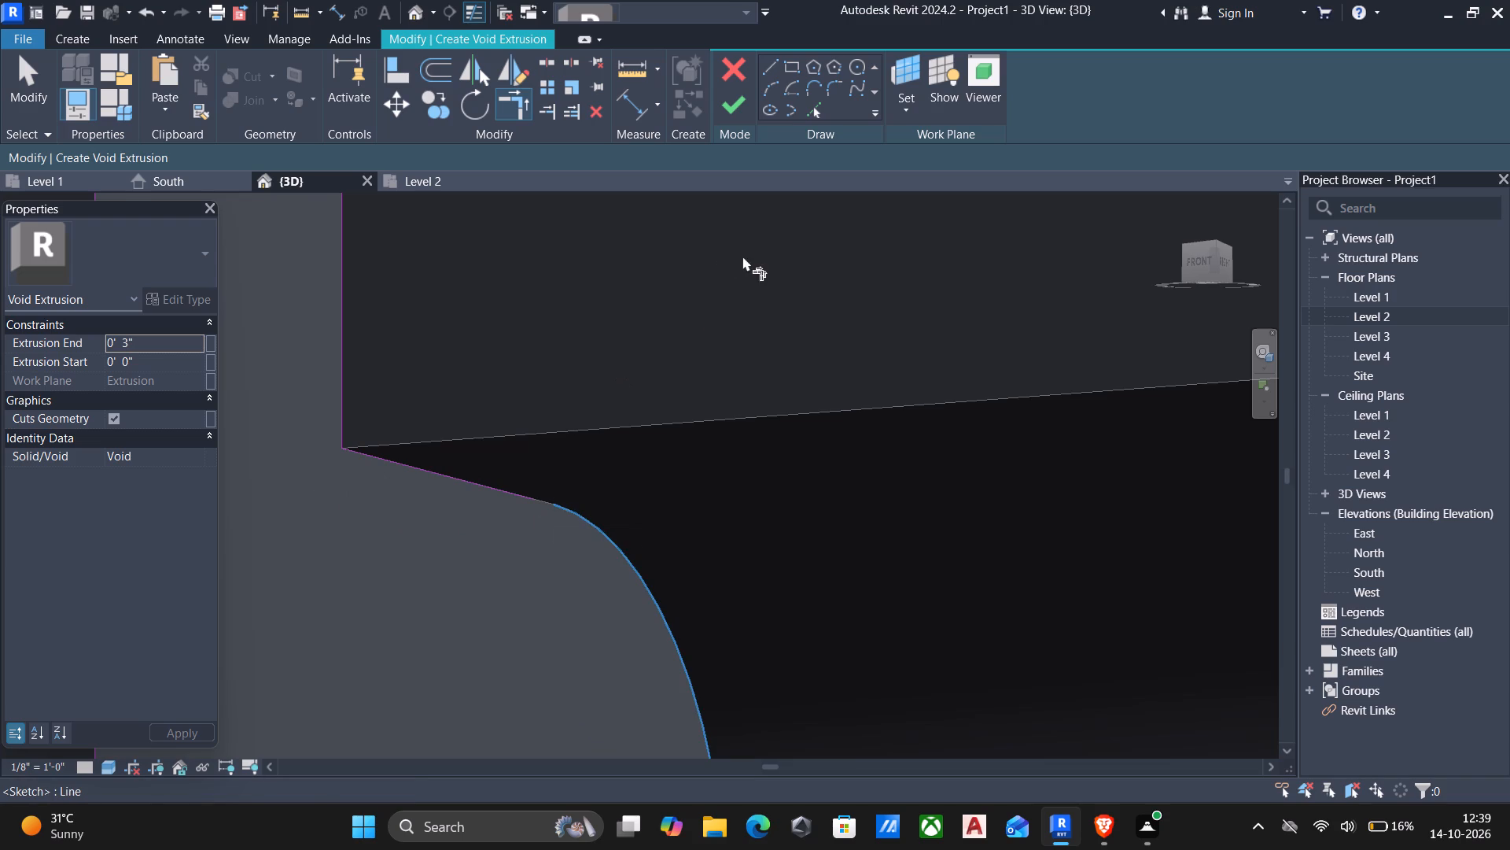
{"action": "key", "text": "Escape"}
{"action": "scroll", "coordinate": [540, 508], "scroll_direction": "up", "scroll_amount": 5}
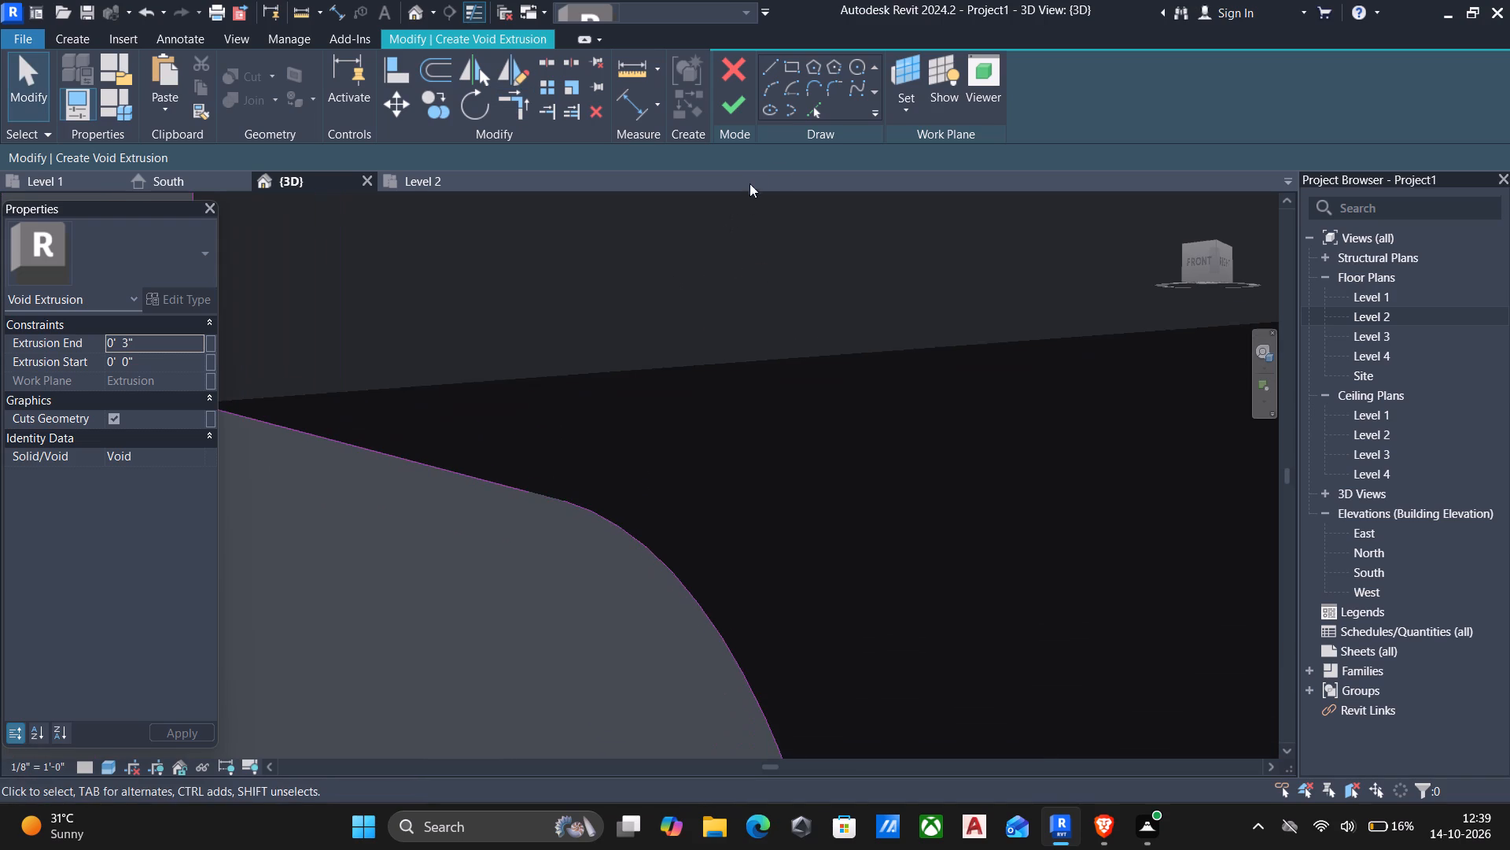
{"action": "left_click", "coordinate": [805, 105]}
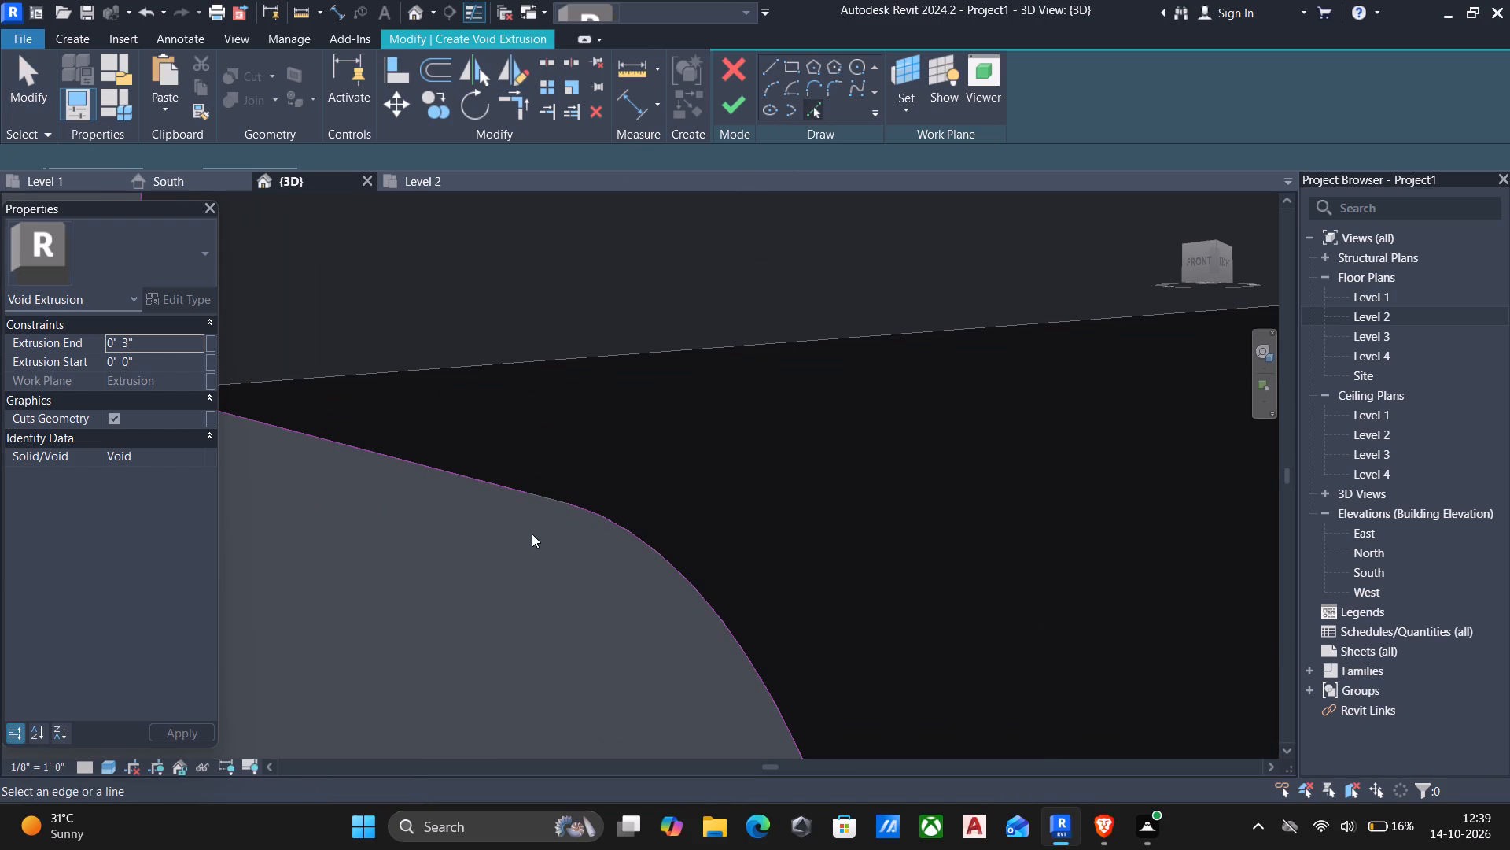
{"action": "scroll", "coordinate": [543, 514], "scroll_direction": "up", "scroll_amount": 5}
{"action": "left_click", "coordinate": [562, 487]}
{"action": "key", "text": "Escape"}
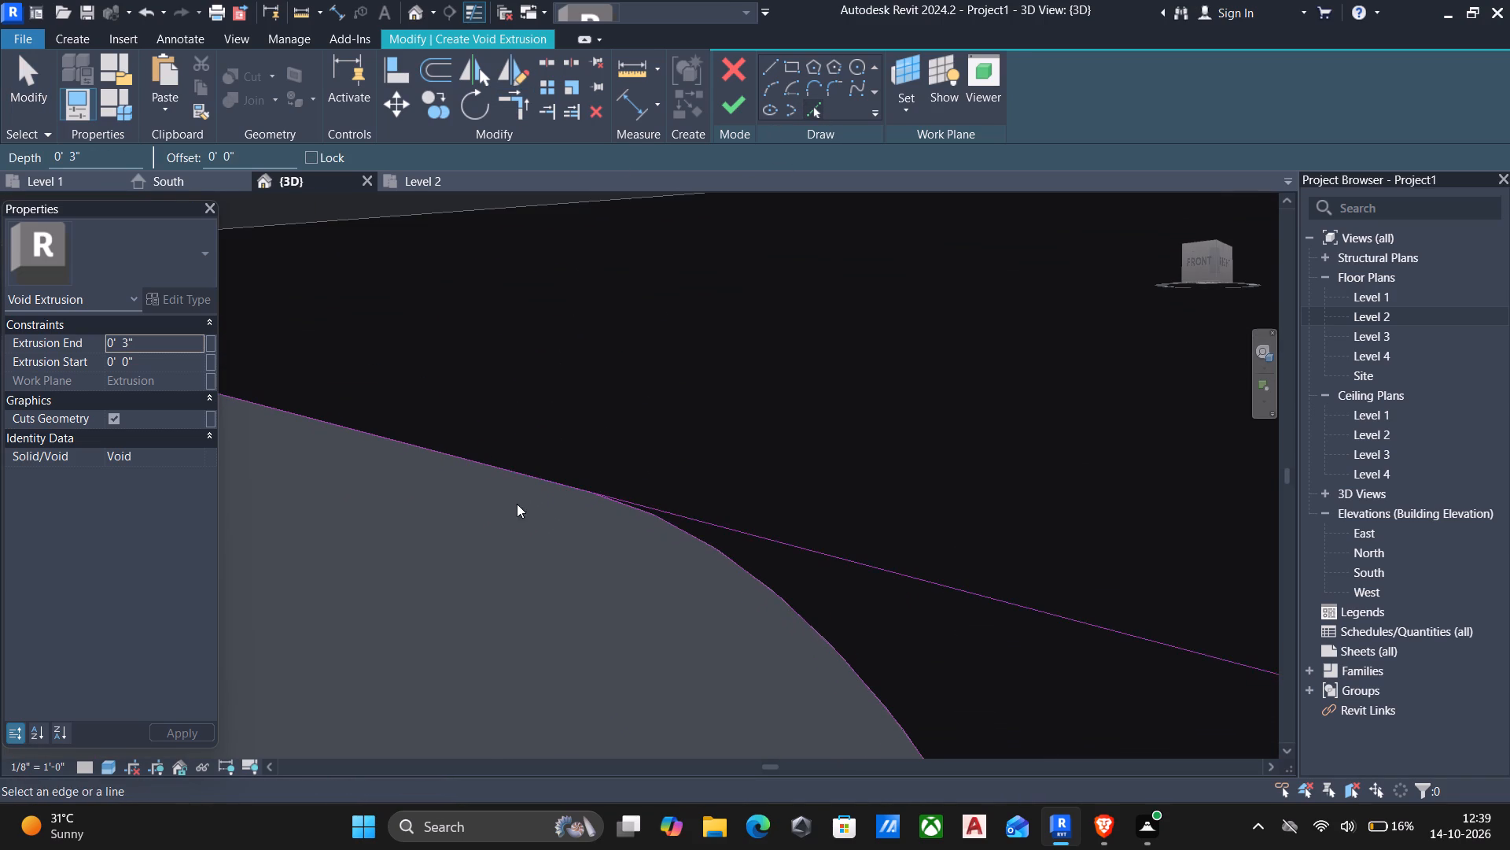
{"action": "scroll", "coordinate": [517, 504], "scroll_direction": "down", "scroll_amount": 6}
{"action": "key", "text": "Escape"}
Trim the newly picked ledge line to the start of the top step's curve and finish the void extrusion sketch.
{"action": "scroll", "coordinate": [528, 505], "scroll_direction": "up", "scroll_amount": 4}
{"action": "type", "text": "tr"}
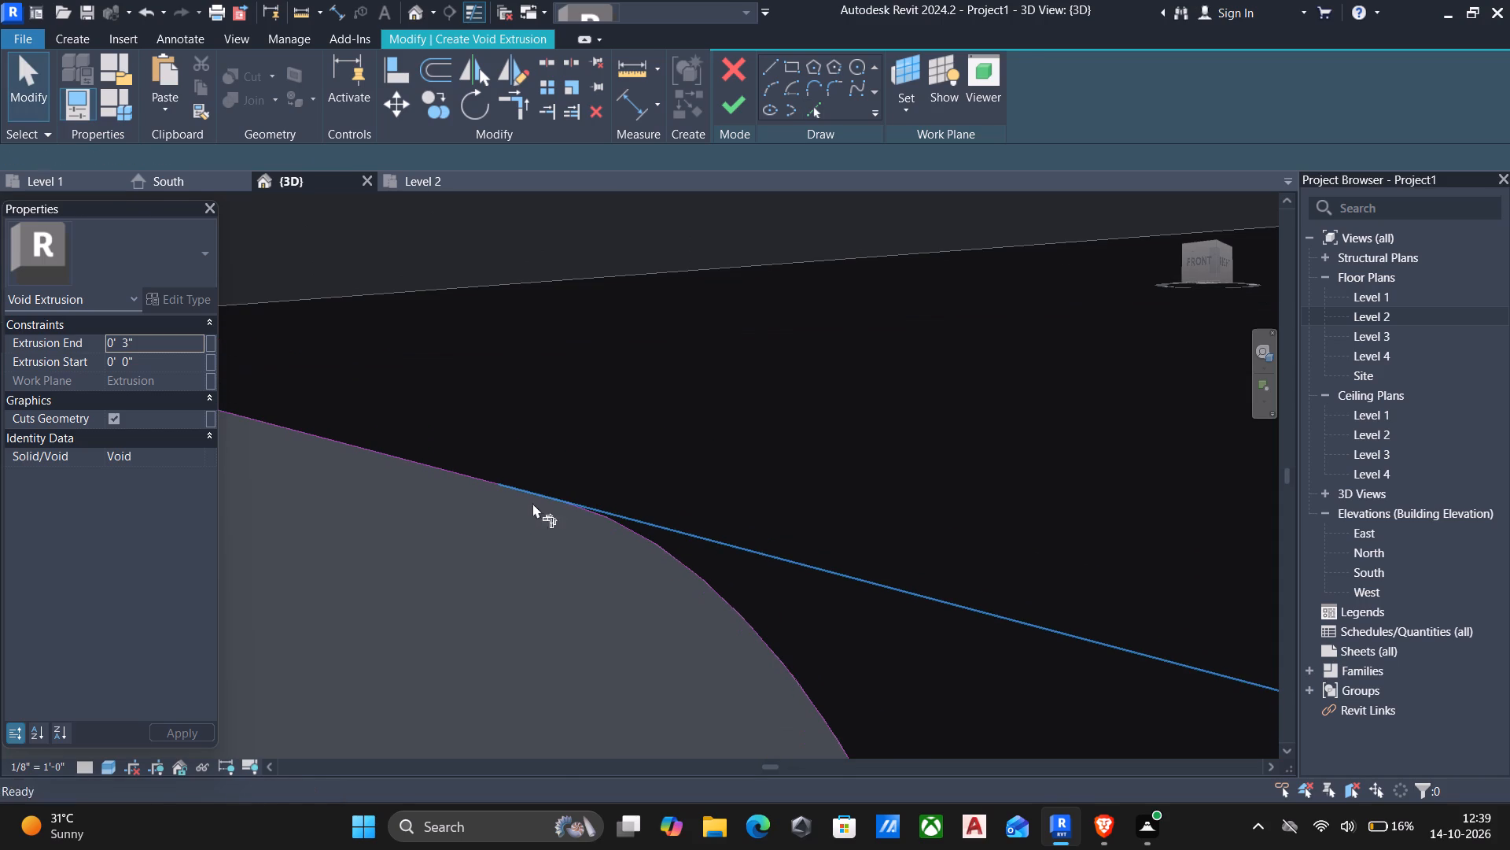
{"action": "left_click", "coordinate": [532, 493]}
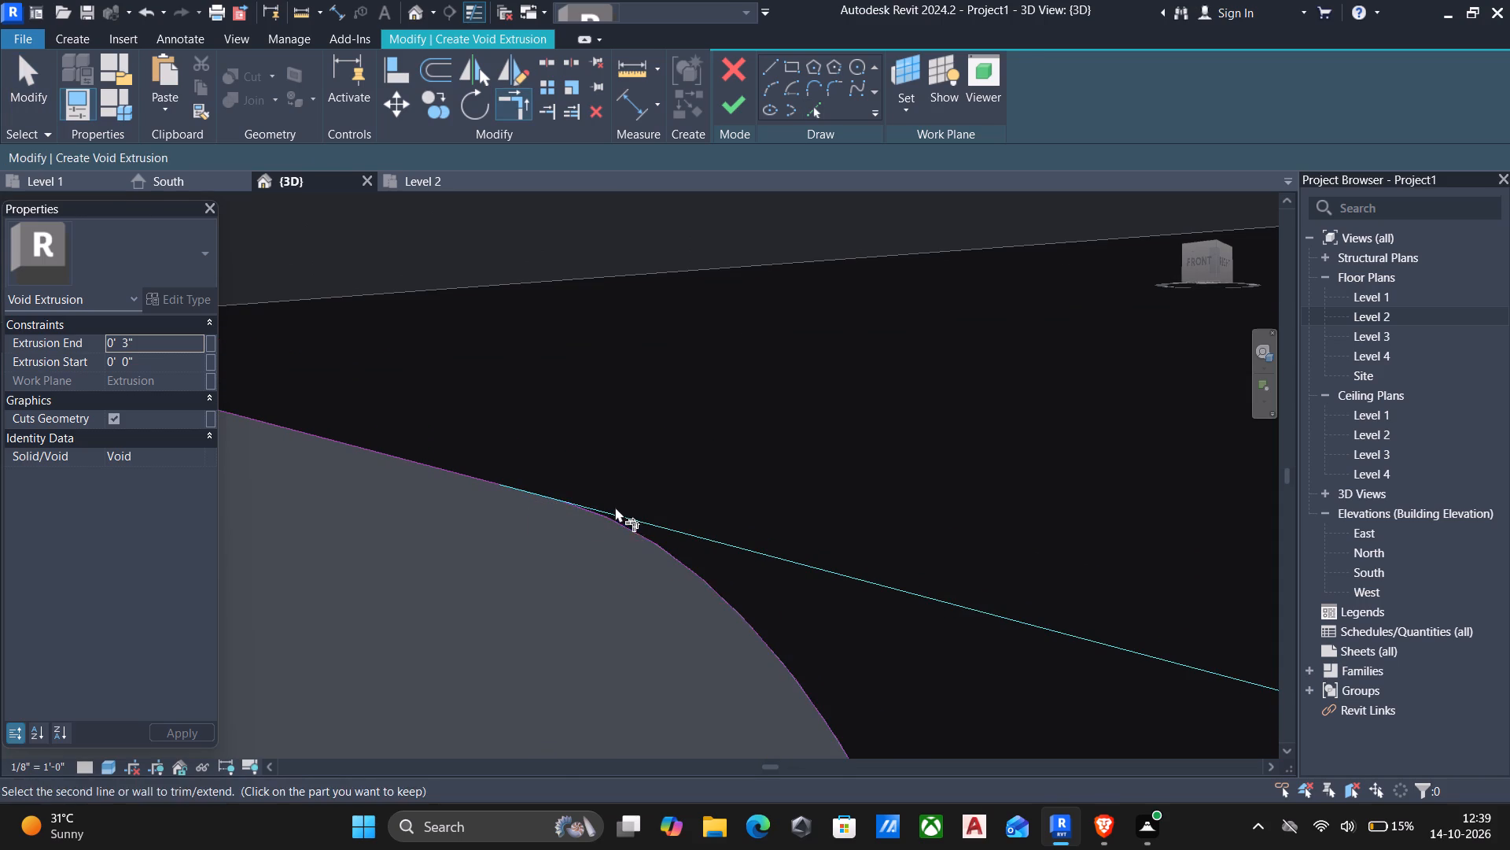
{"action": "left_click", "coordinate": [620, 519]}
{"action": "scroll", "coordinate": [595, 520], "scroll_direction": "down", "scroll_amount": 7}
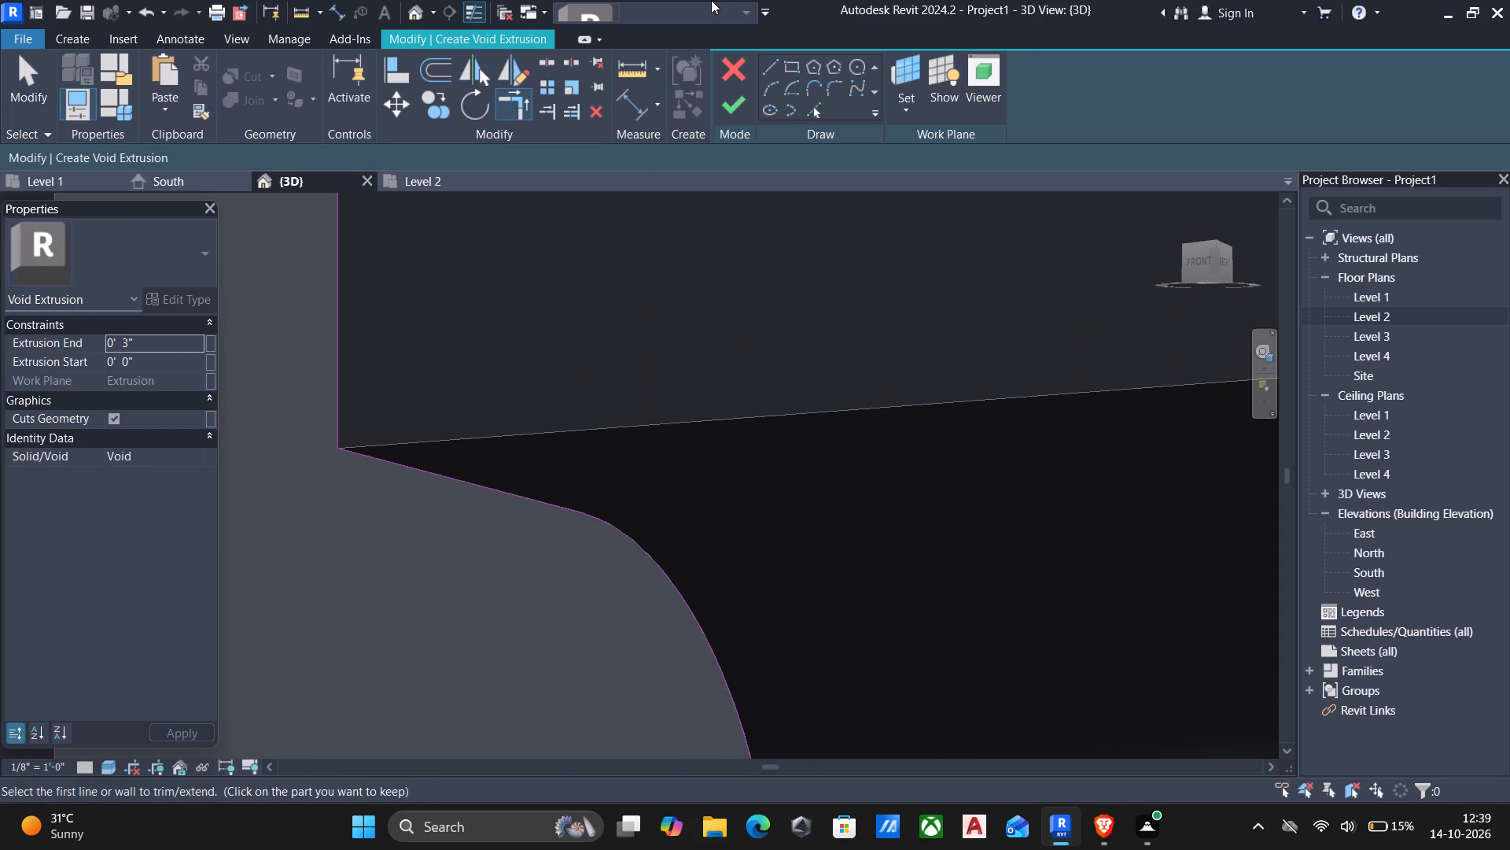
{"action": "left_click", "coordinate": [732, 103]}
Stretch the void extrusion's outer end past the left end of the front cornice so it cuts through the whole corner.
{"action": "scroll", "coordinate": [713, 249], "scroll_direction": "down", "scroll_amount": 8}
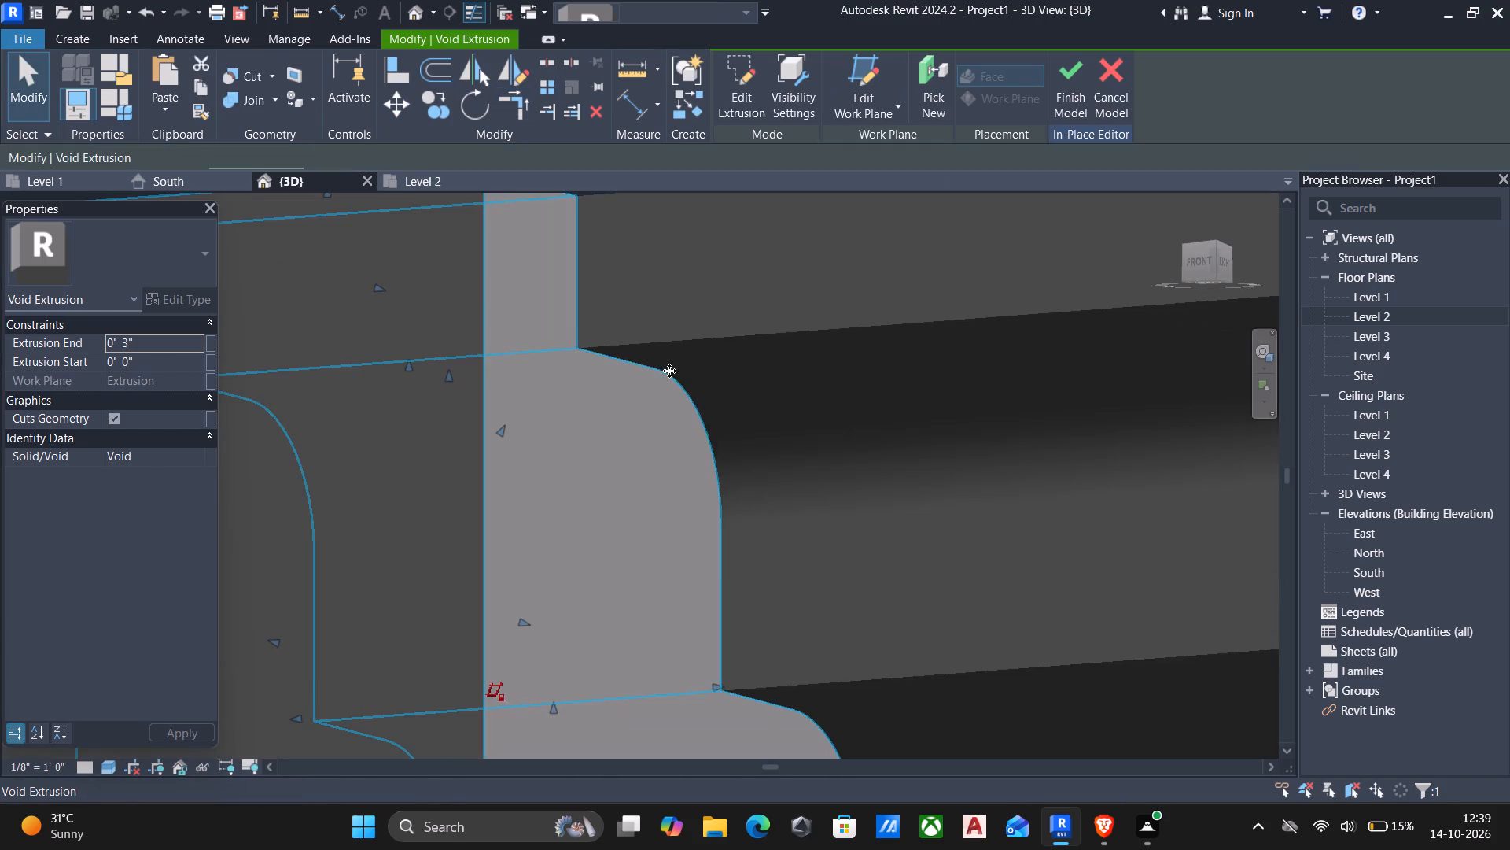
{"action": "scroll", "coordinate": [660, 379], "scroll_direction": "down", "scroll_amount": 7}
{"action": "scroll", "coordinate": [597, 397], "scroll_direction": "down", "scroll_amount": 6}
{"action": "scroll", "coordinate": [484, 514], "scroll_direction": "down", "scroll_amount": 6}
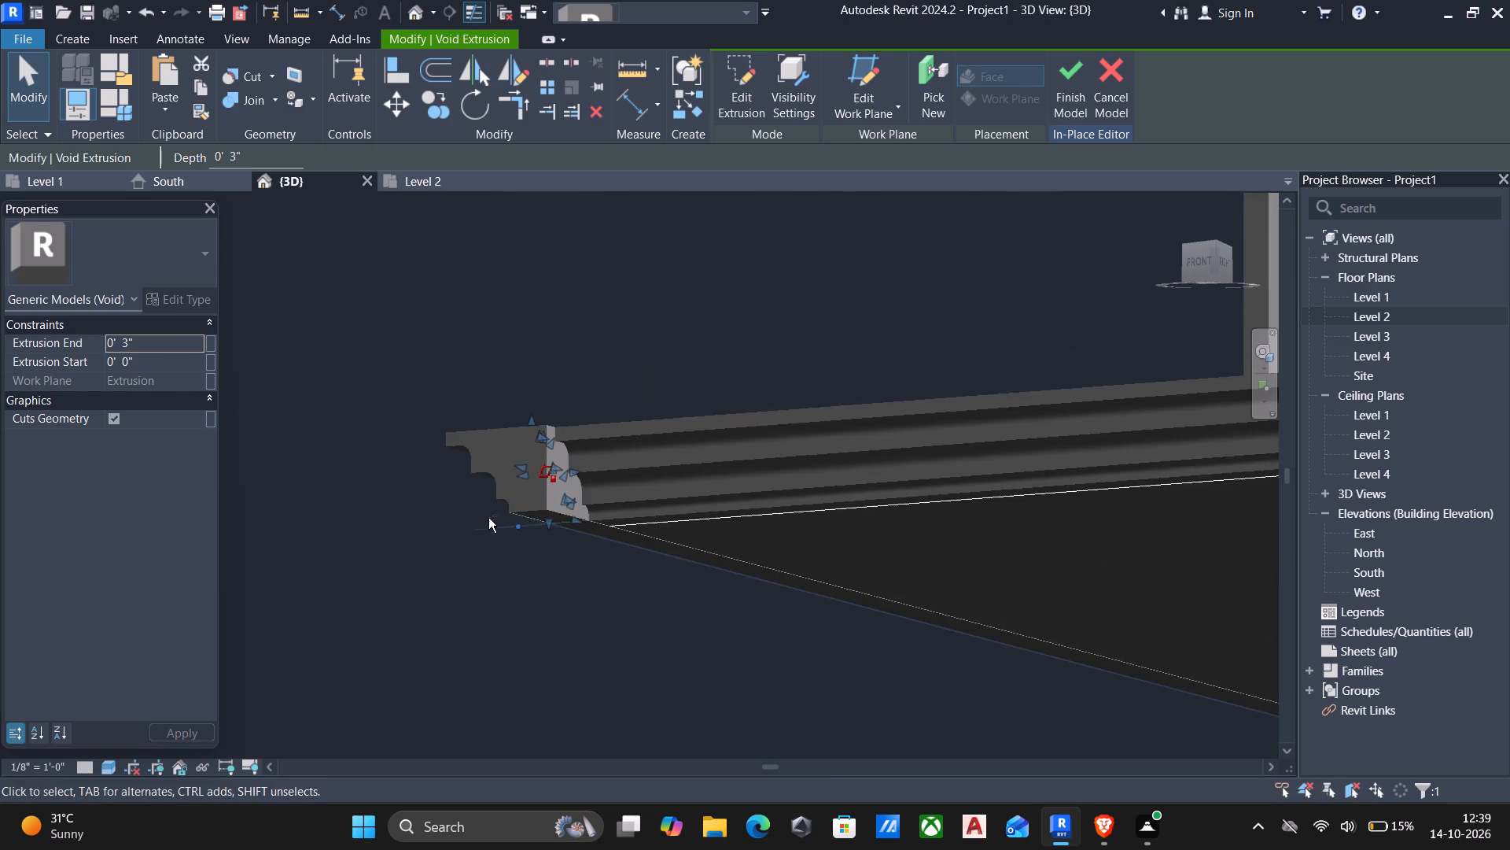
{"action": "middle_click_drag", "start_coordinate": [479, 514], "coordinate": [484, 560], "text": "shift"}
{"action": "middle_click_drag", "start_coordinate": [512, 561], "coordinate": [533, 512]}
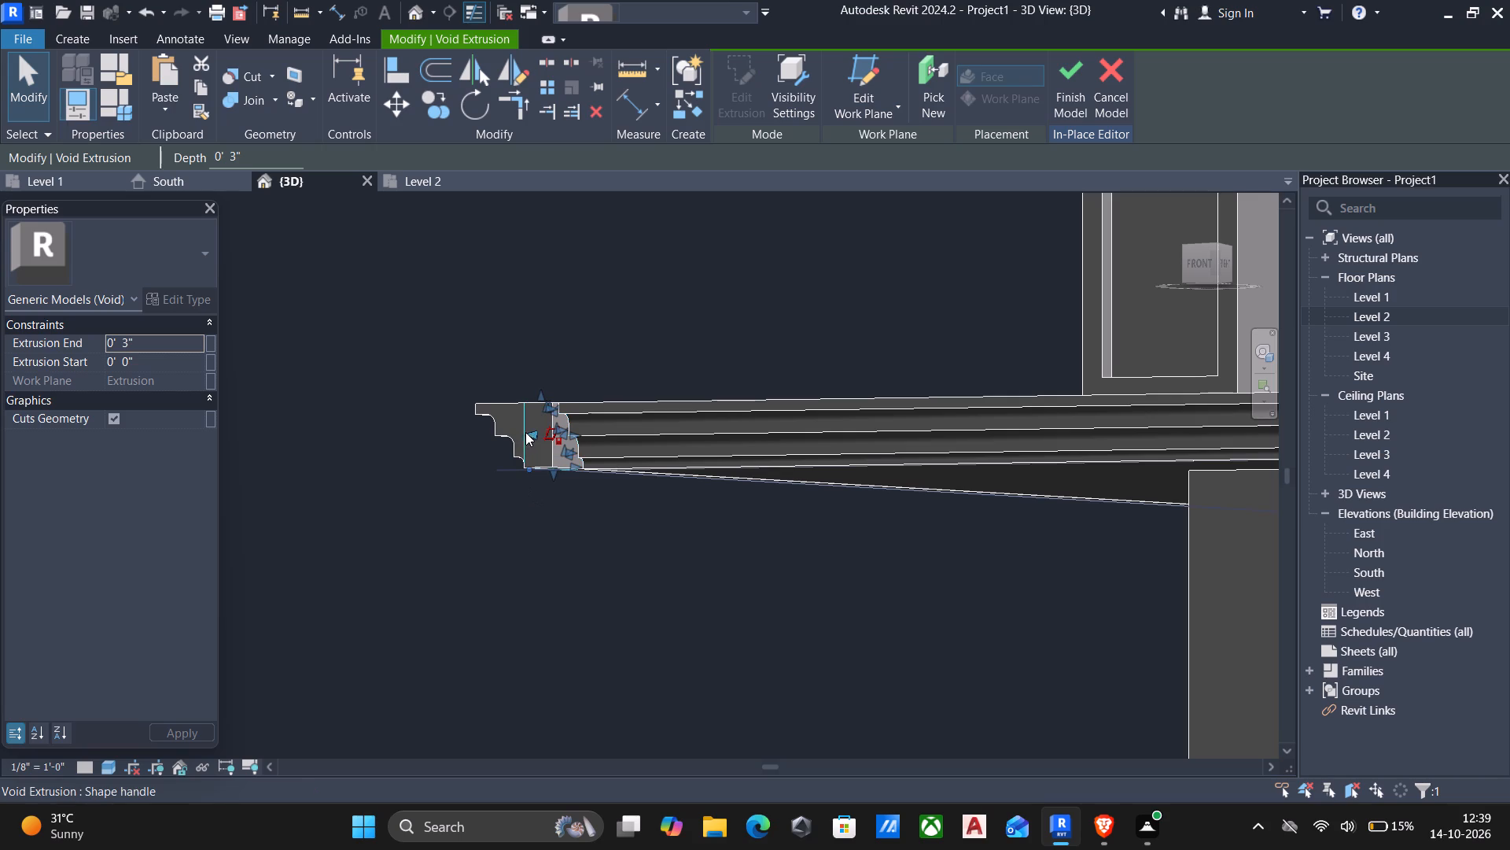
{"action": "scroll", "coordinate": [475, 467], "scroll_direction": "down", "scroll_amount": 4}
{"action": "middle_click_drag", "start_coordinate": [474, 479], "coordinate": [552, 549], "text": "shift"}
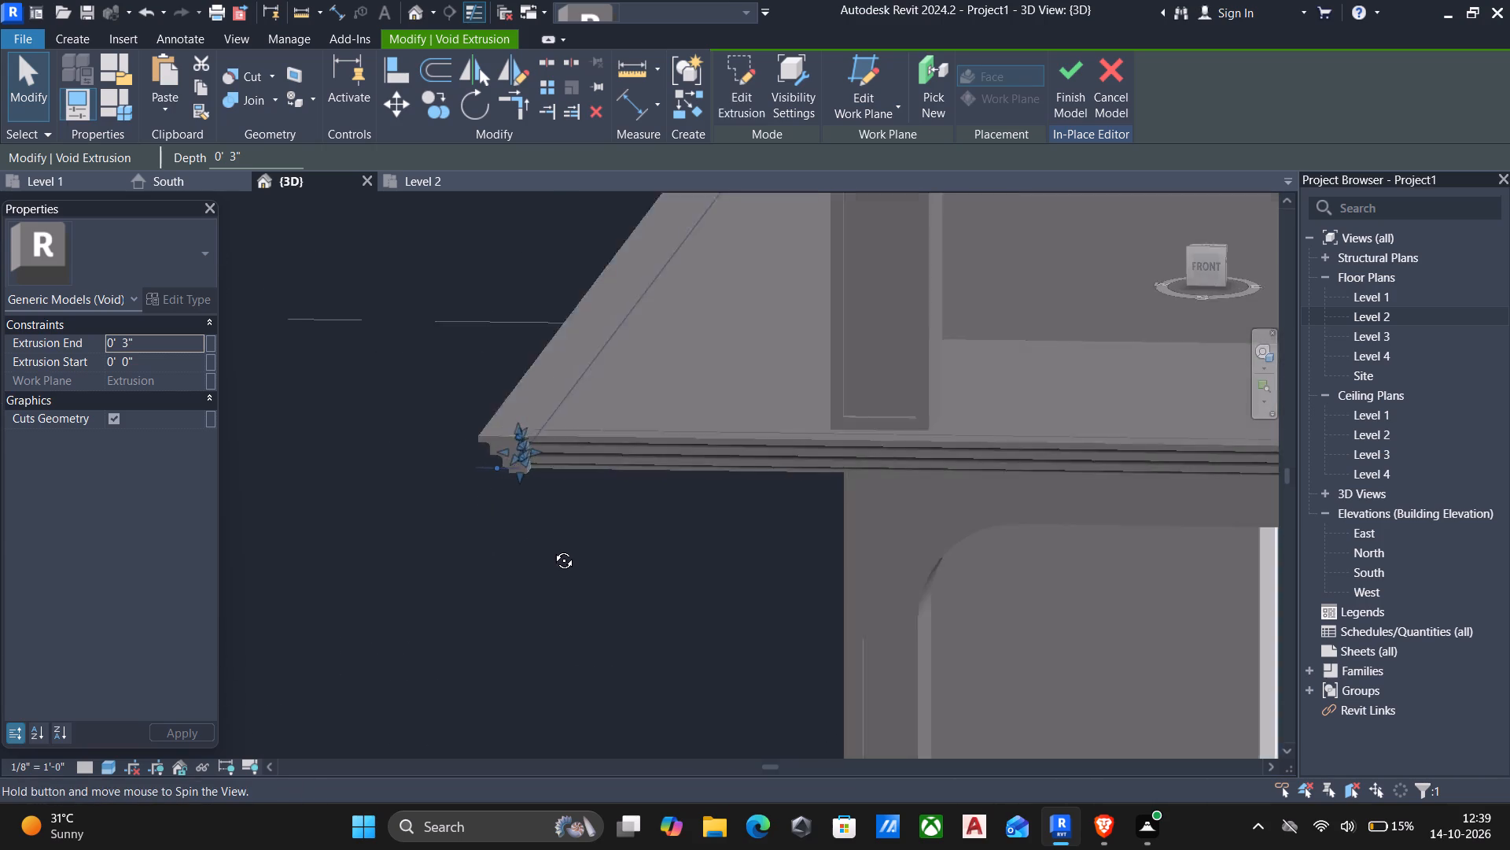
{"action": "middle_click_drag", "start_coordinate": [552, 549], "coordinate": [555, 549], "text": "shift"}
{"action": "key", "text": "Escape"}
{"action": "scroll", "coordinate": [510, 443], "scroll_direction": "up", "scroll_amount": 5}
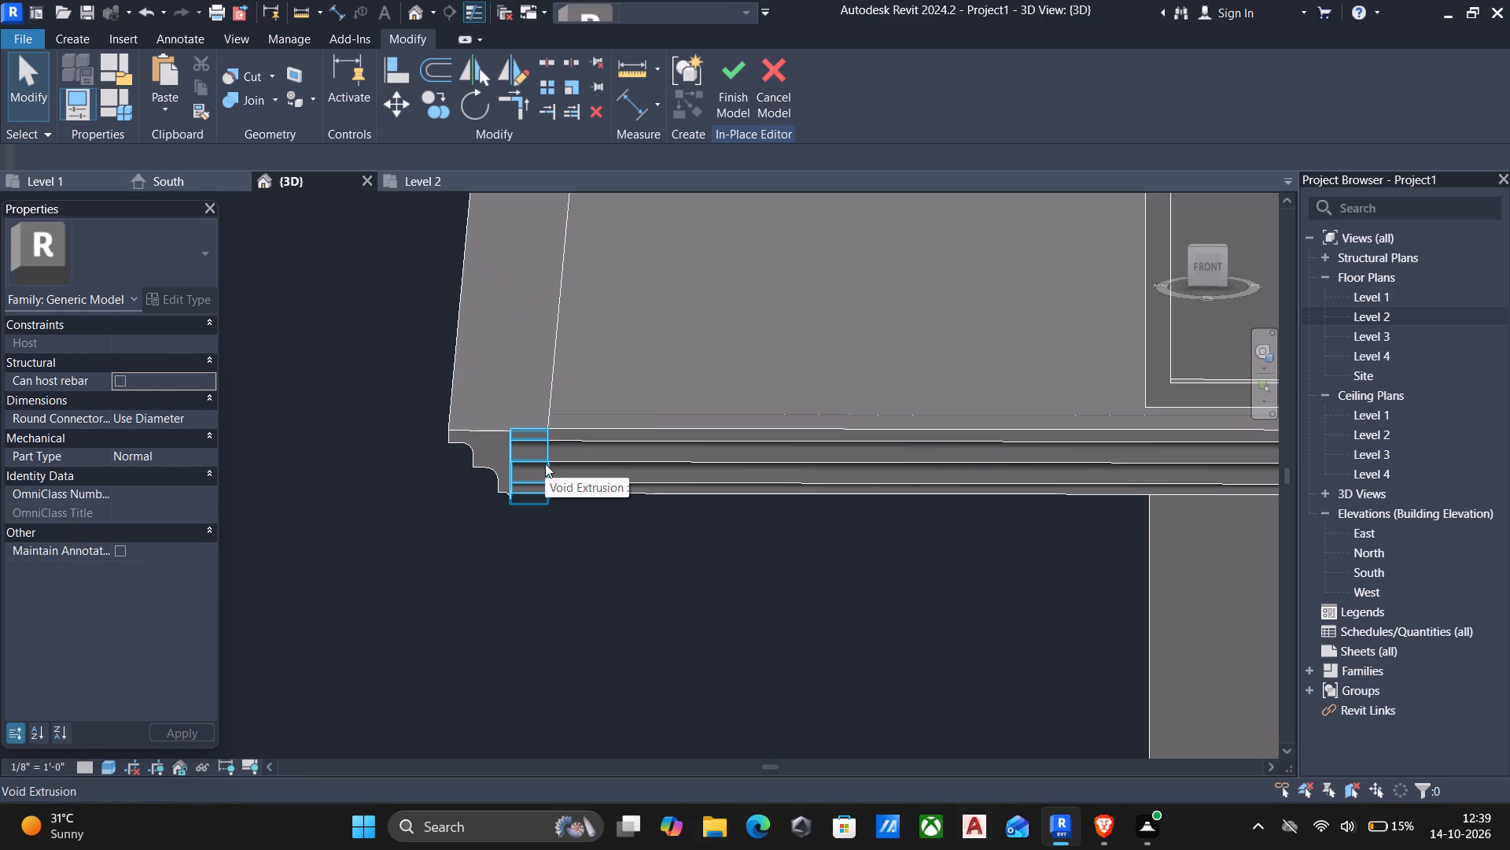
{"action": "left_click", "coordinate": [545, 464]}
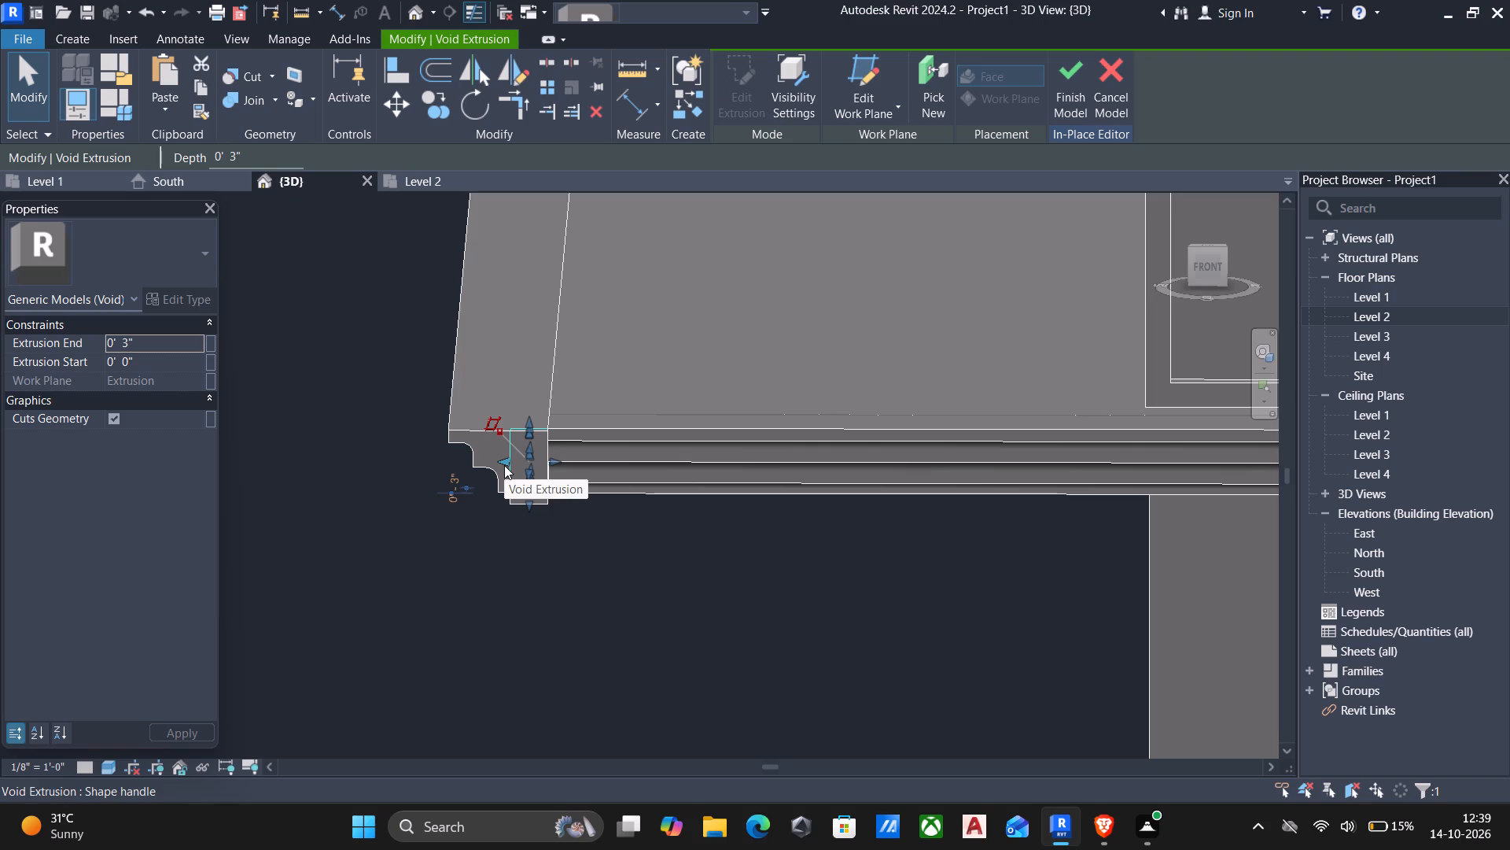
{"action": "left_click_drag", "start_coordinate": [502, 461], "coordinate": [387, 454]}
{"action": "key", "text": "Escape"}
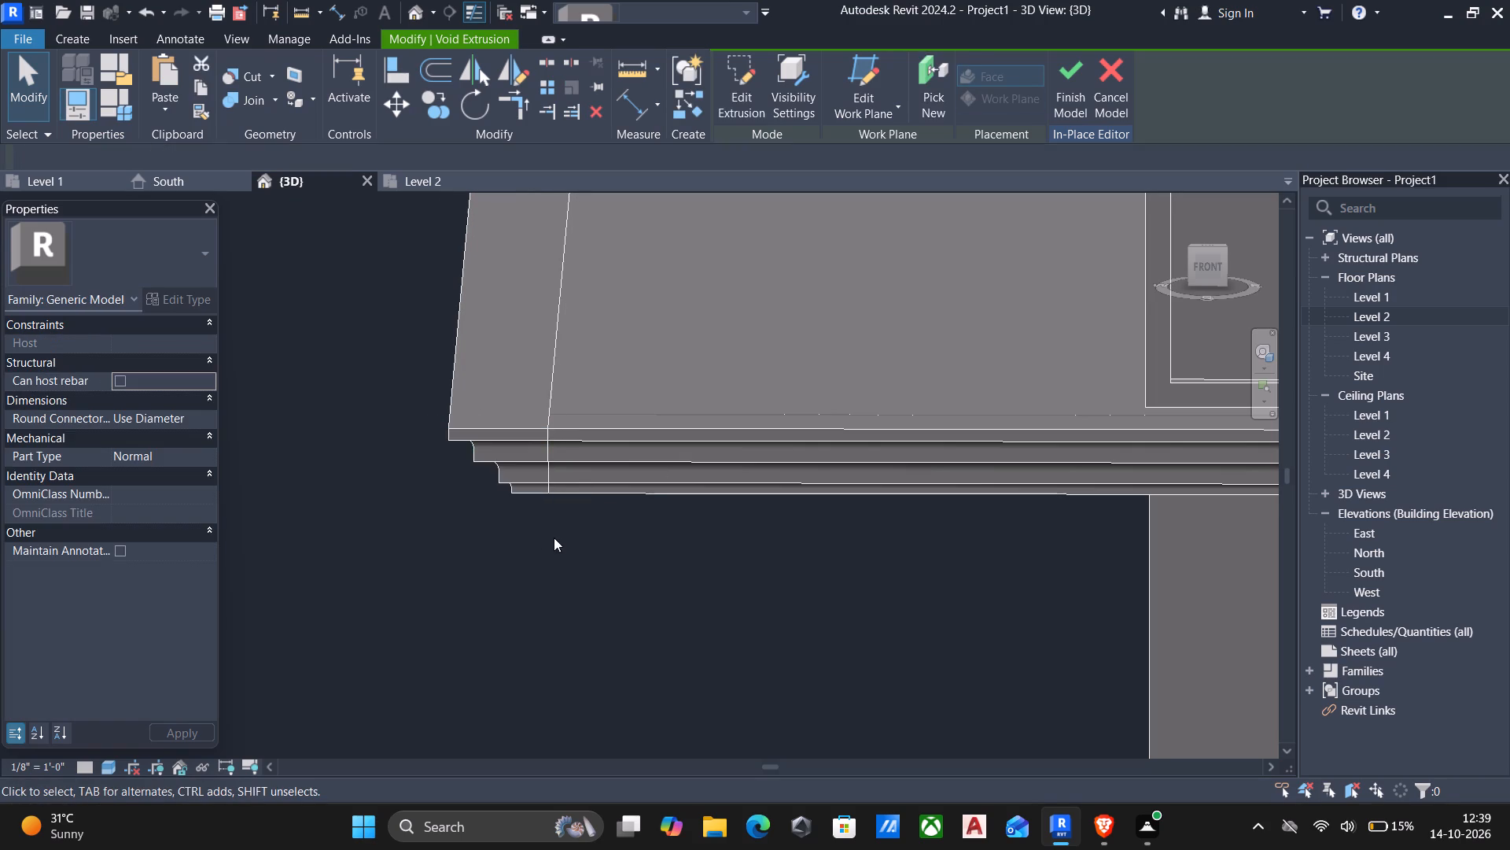
Examine the cut left cornice corner from the front and side to check how the stepped profiles meet.
{"action": "scroll", "coordinate": [544, 556], "scroll_direction": "down", "scroll_amount": 2}
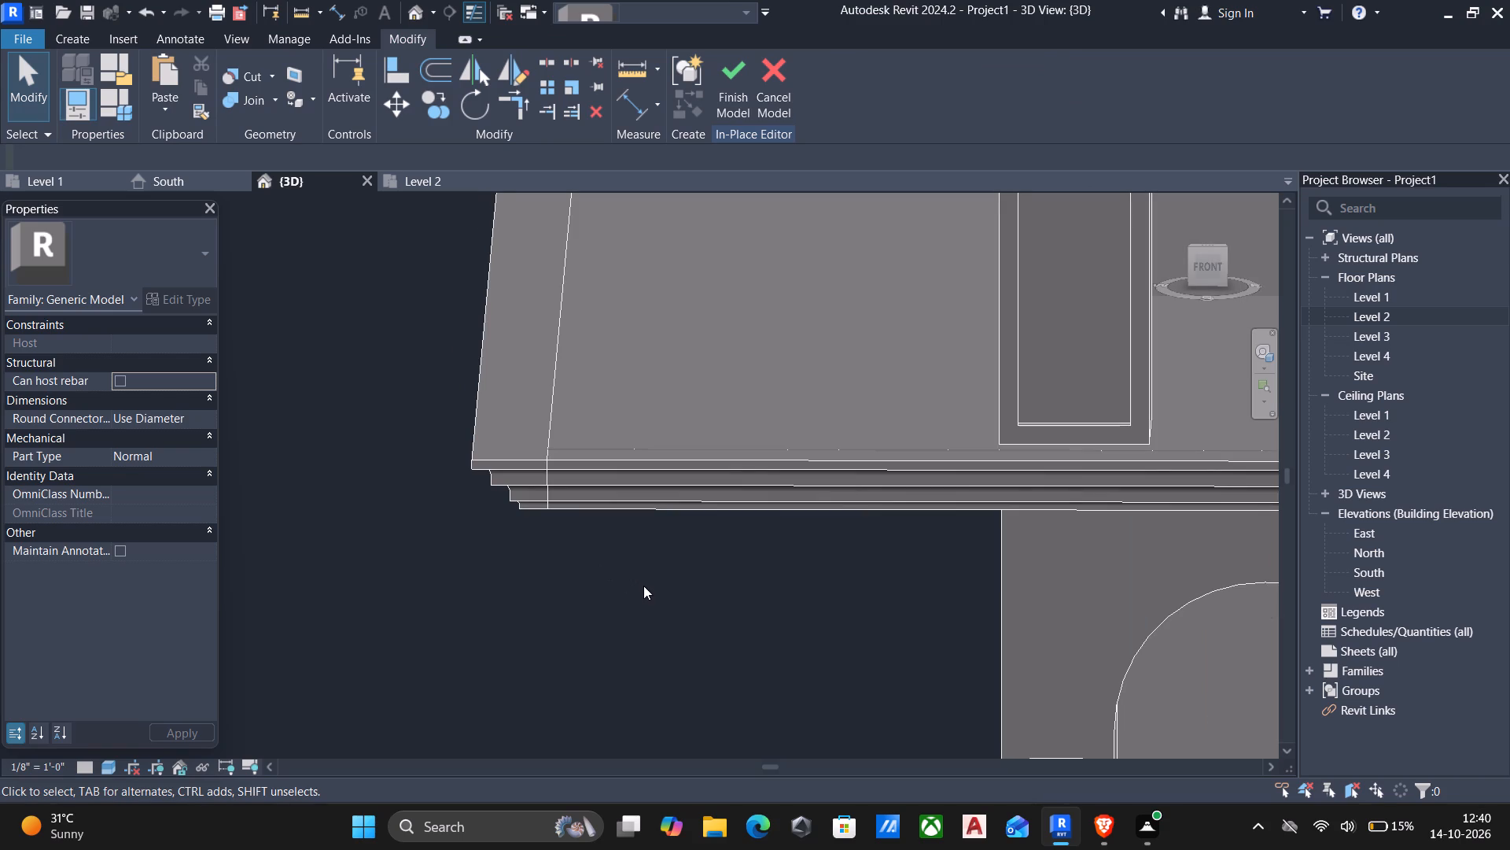
{"action": "scroll", "coordinate": [636, 589], "scroll_direction": "down", "scroll_amount": 1}
{"action": "middle_click_drag", "start_coordinate": [618, 595], "coordinate": [615, 534], "text": "shift"}
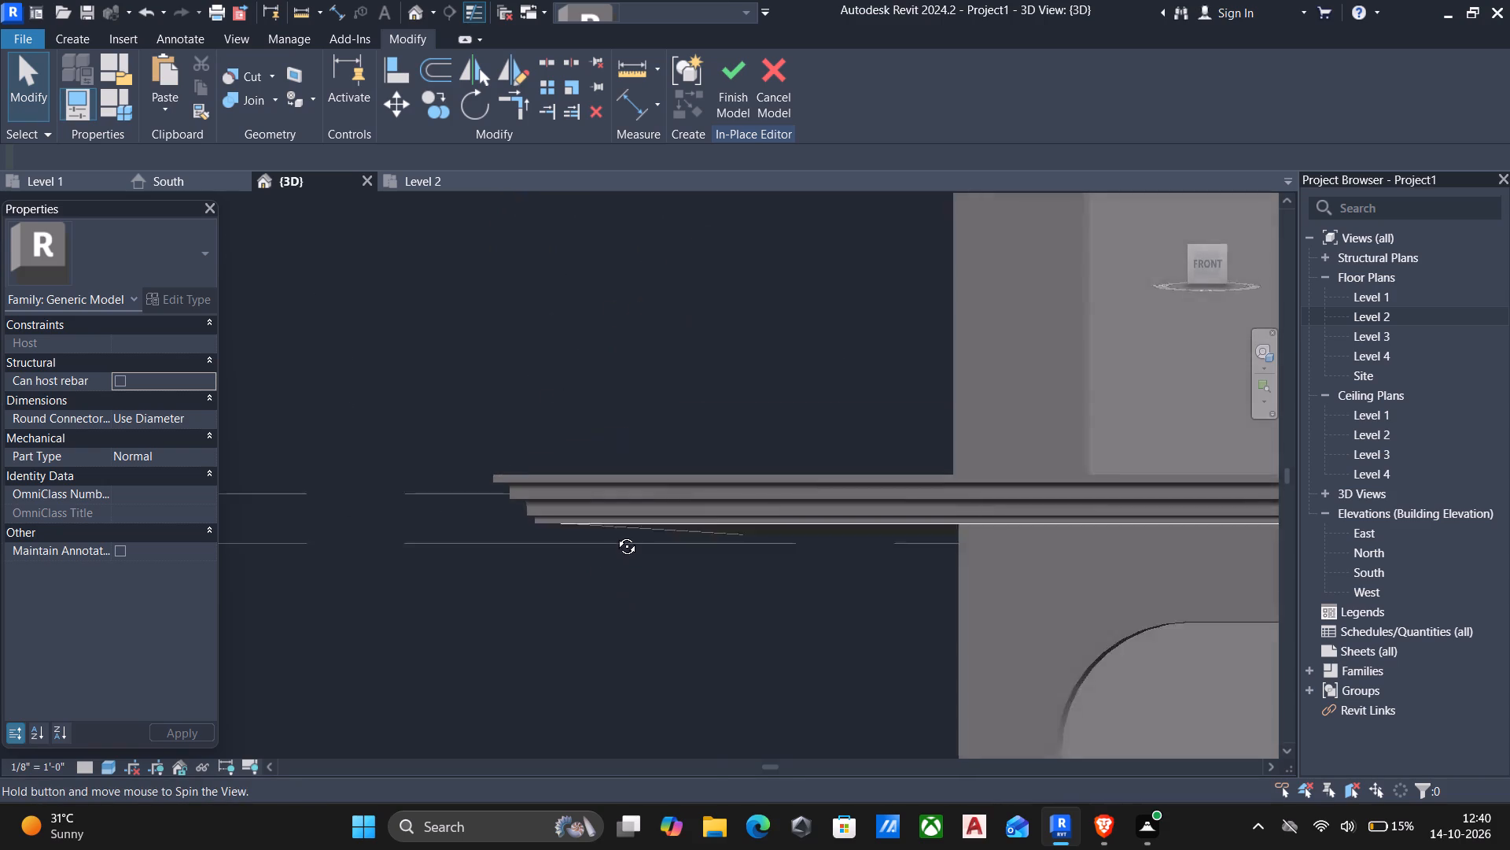
{"action": "middle_click_drag", "start_coordinate": [615, 534], "coordinate": [842, 487], "text": "shift"}
{"action": "scroll", "coordinate": [823, 486], "scroll_direction": "down", "scroll_amount": 1}
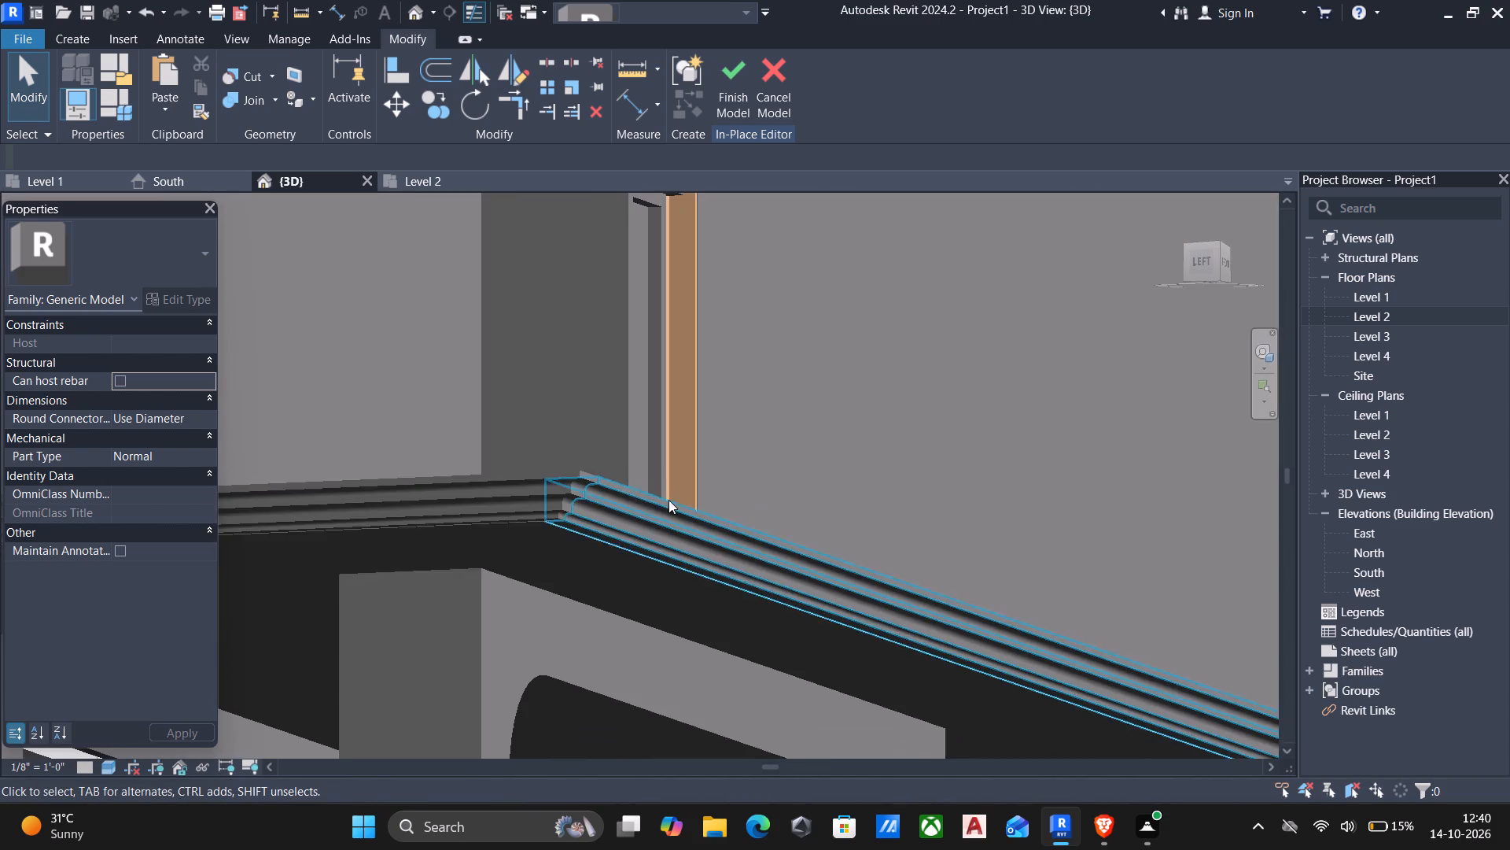
{"action": "middle_click_drag", "start_coordinate": [511, 524], "coordinate": [559, 589], "text": "shift"}
{"action": "middle_click_drag", "start_coordinate": [566, 552], "coordinate": [608, 495]}
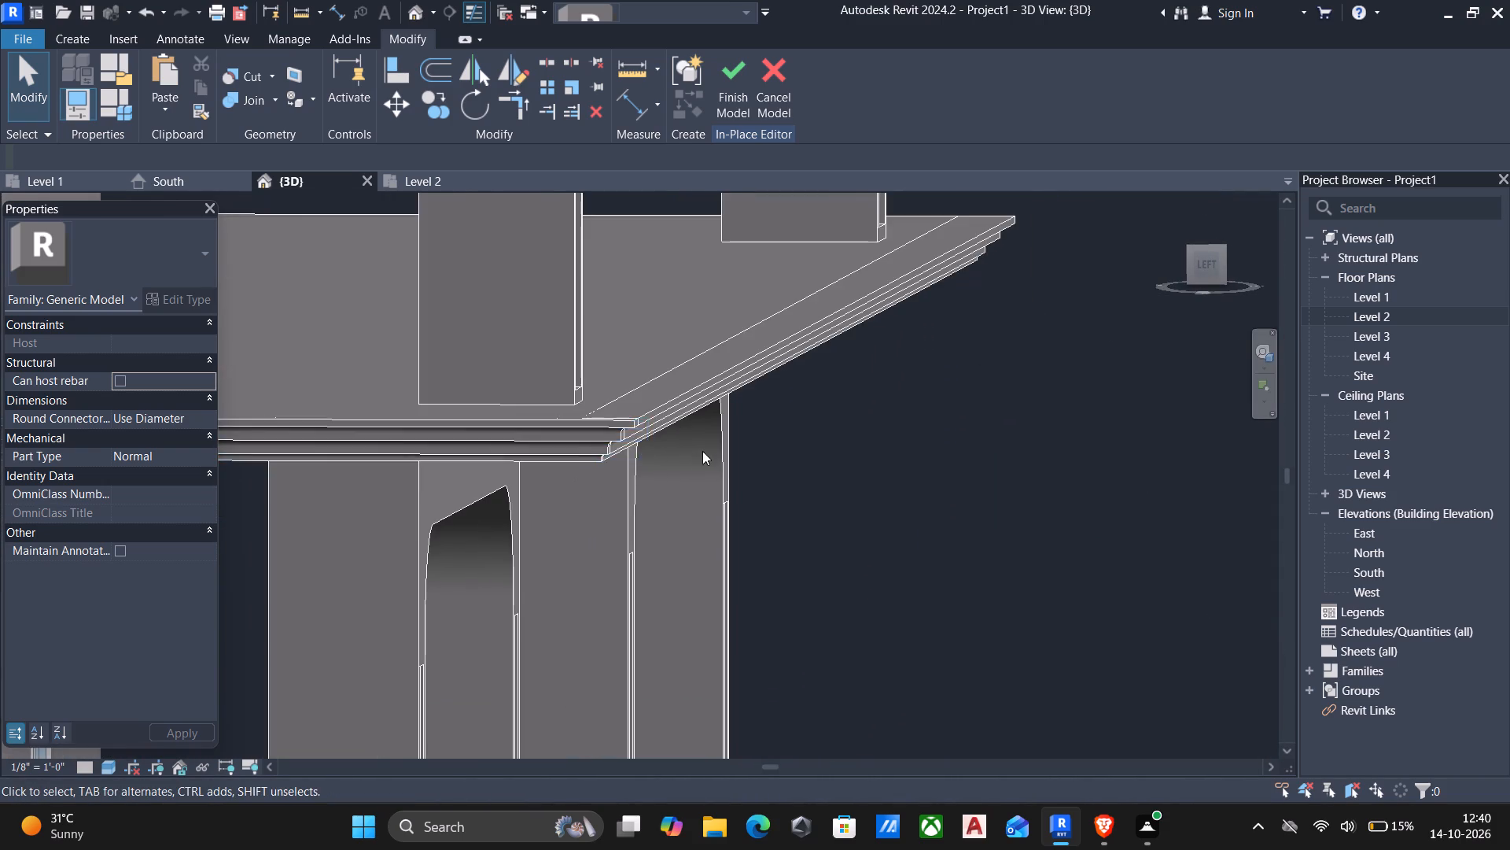
{"action": "scroll", "coordinate": [704, 450], "scroll_direction": "up", "scroll_amount": 4}
{"action": "scroll", "coordinate": [606, 425], "scroll_direction": "up", "scroll_amount": 2, "text": "shift"}
{"action": "scroll", "coordinate": [567, 442], "scroll_direction": "down", "scroll_amount": 4}
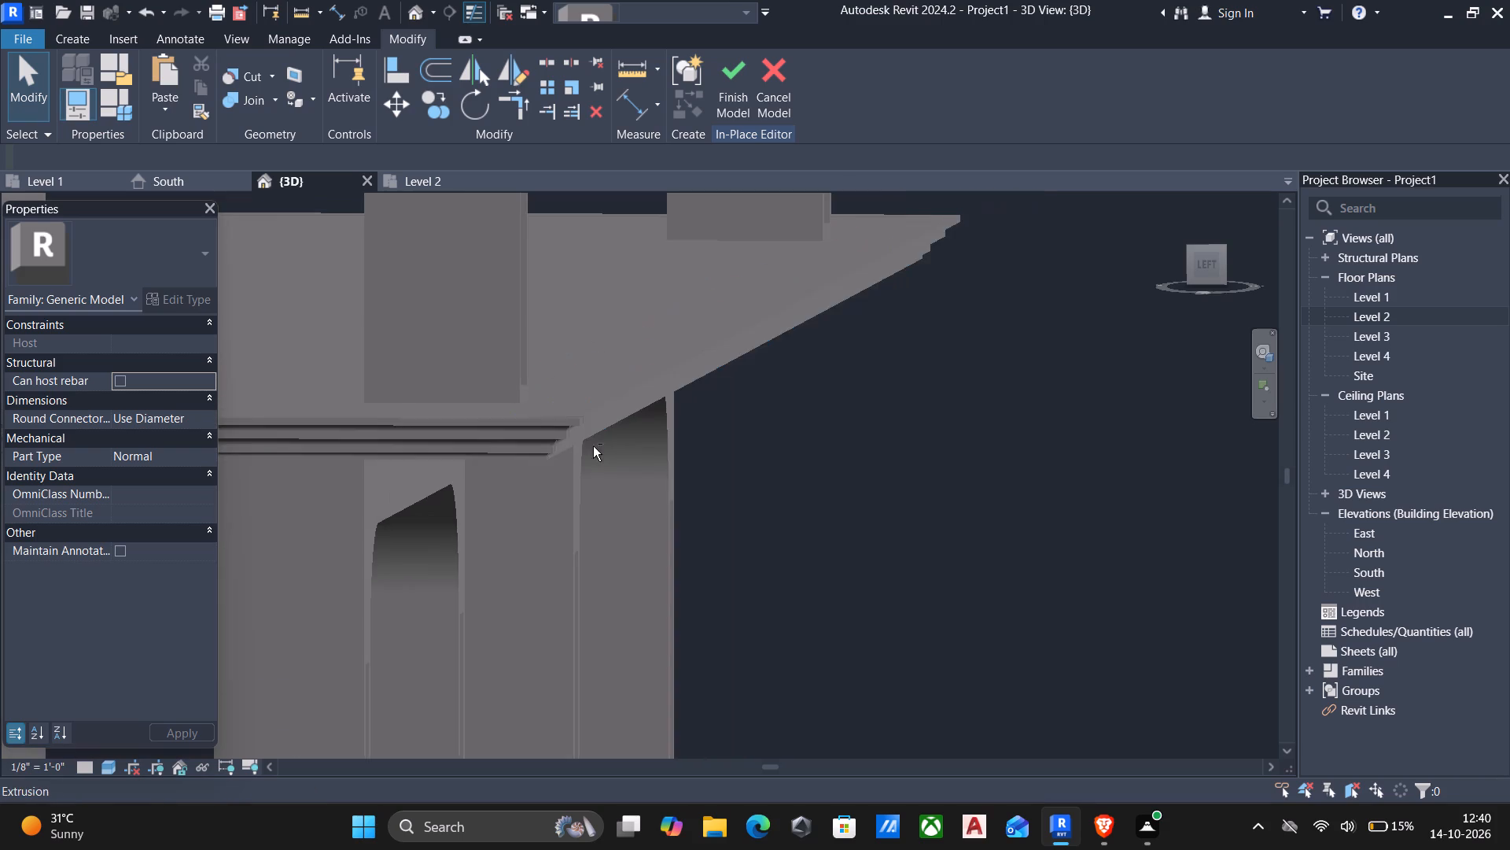
{"action": "middle_click_drag", "start_coordinate": [593, 446], "coordinate": [421, 443], "text": "shift"}
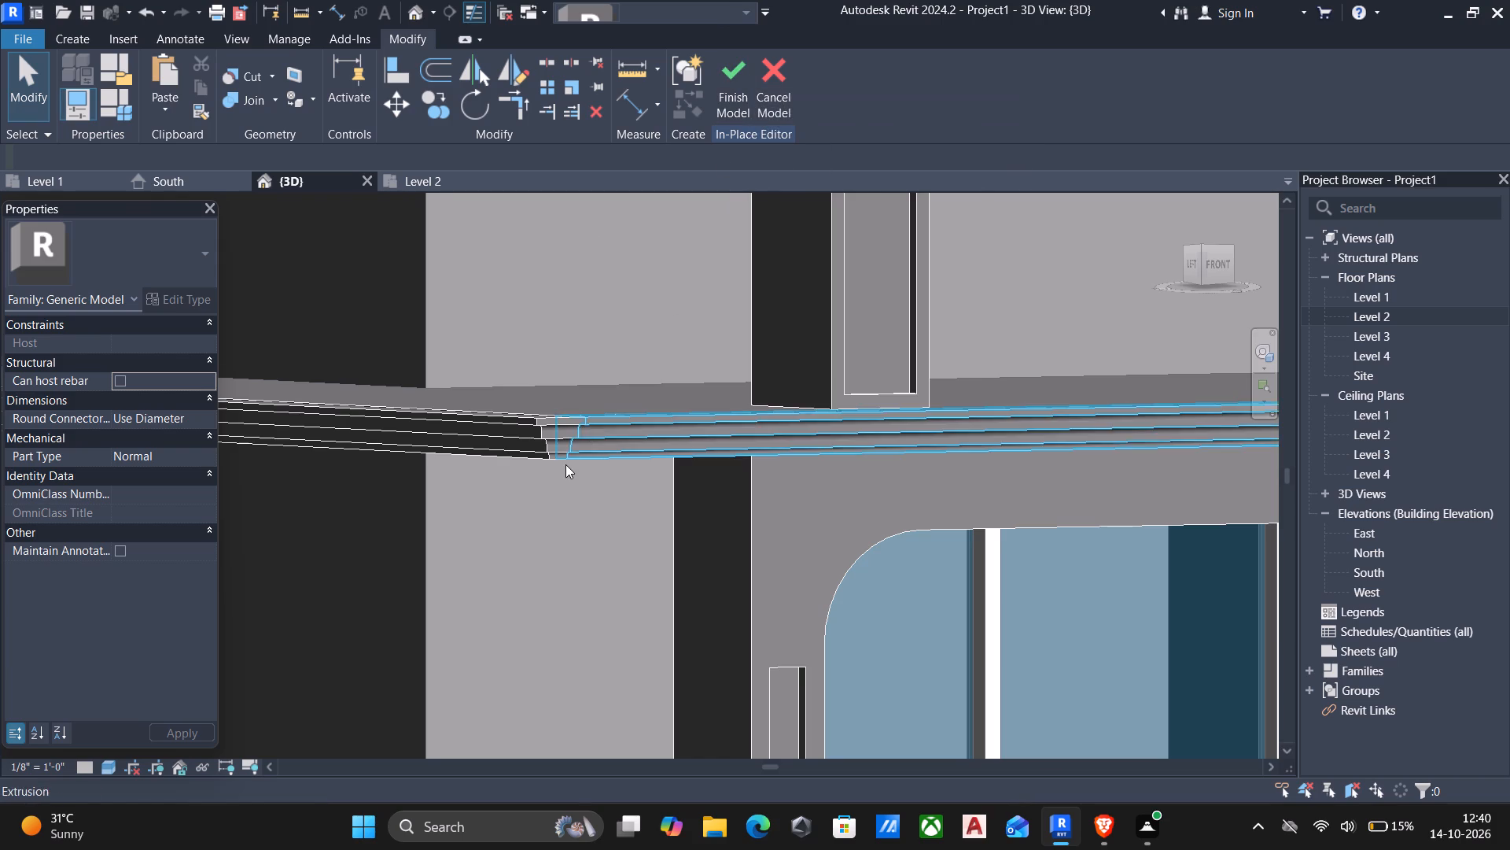
{"action": "scroll", "coordinate": [565, 464], "scroll_direction": "up", "scroll_amount": 13}
{"action": "scroll", "coordinate": [444, 475], "scroll_direction": "up", "scroll_amount": 5}
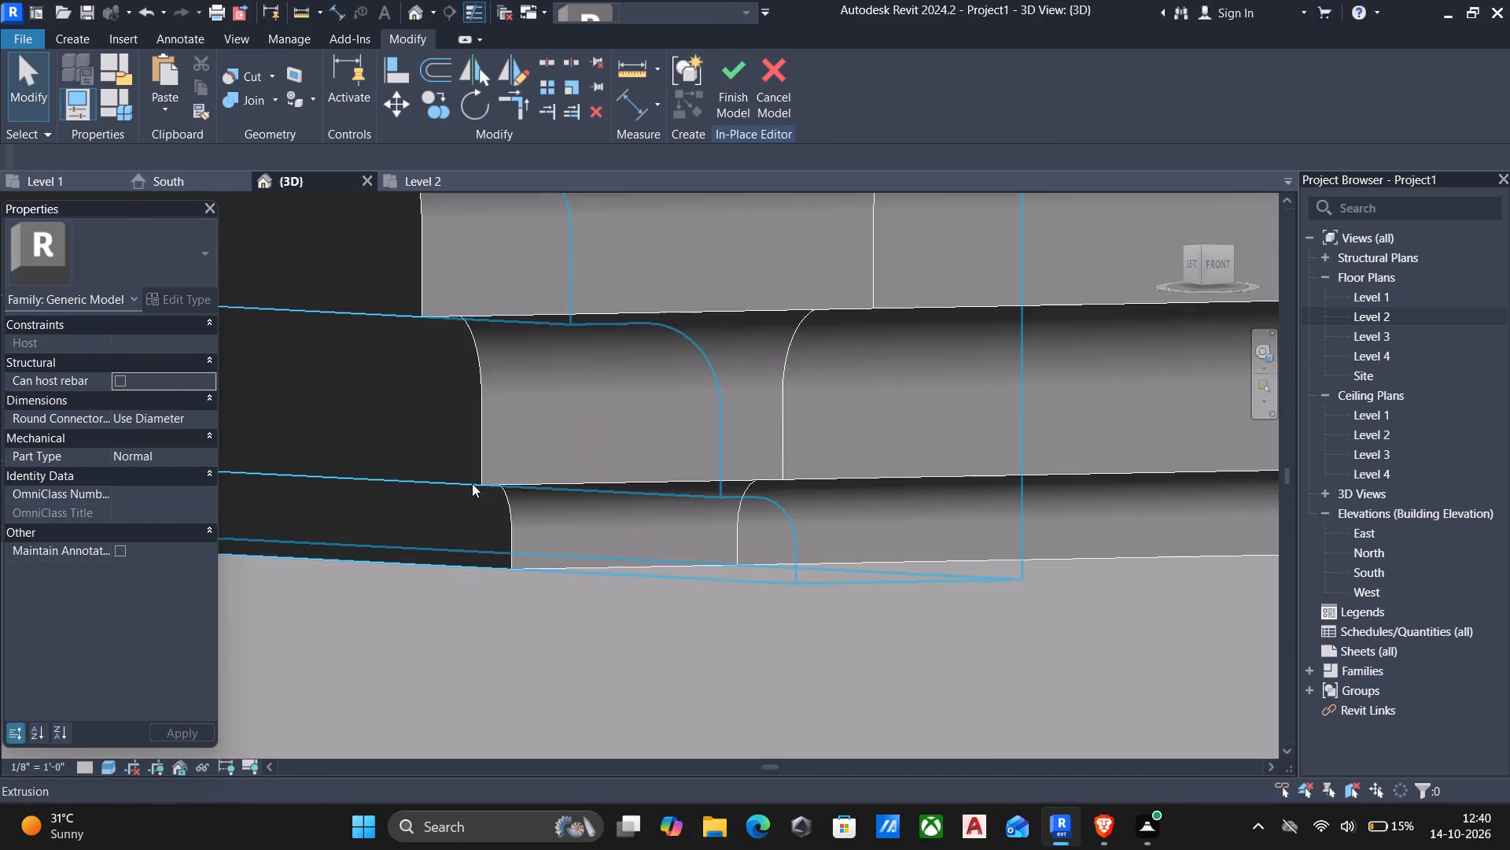
{"action": "scroll", "coordinate": [514, 507], "scroll_direction": "down", "scroll_amount": 14}
Finish the in-place model with the porch cornices.
{"action": "left_click", "coordinate": [735, 80]}
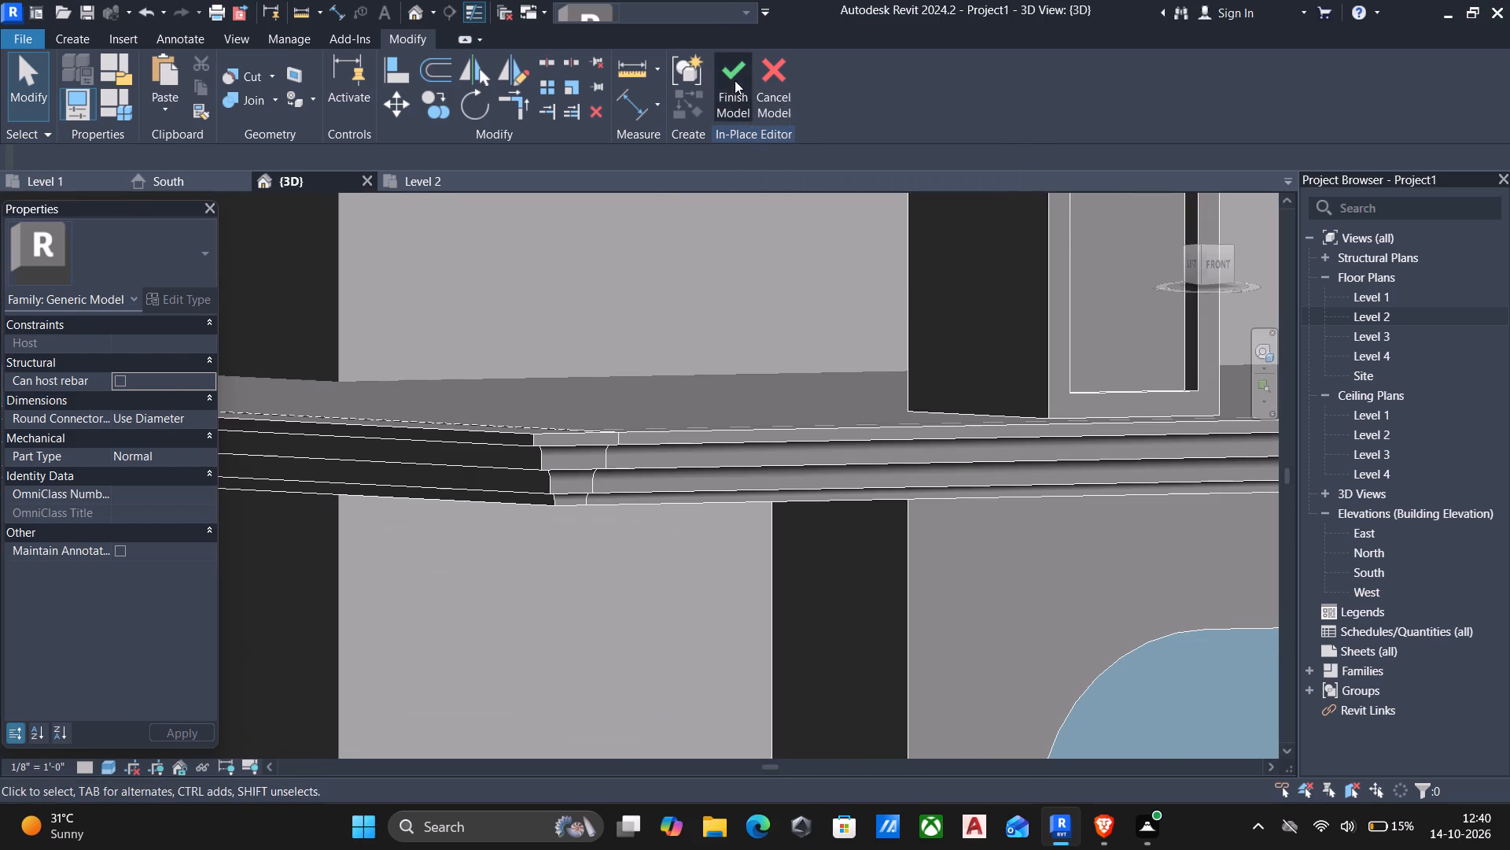
Inspect the finished porch cornices and both front corners close up and in the overall view of the house.
{"action": "scroll", "coordinate": [744, 252], "scroll_direction": "down", "scroll_amount": 9}
{"action": "scroll", "coordinate": [761, 344], "scroll_direction": "down", "scroll_amount": 6}
{"action": "scroll", "coordinate": [816, 376], "scroll_direction": "down", "scroll_amount": 7}
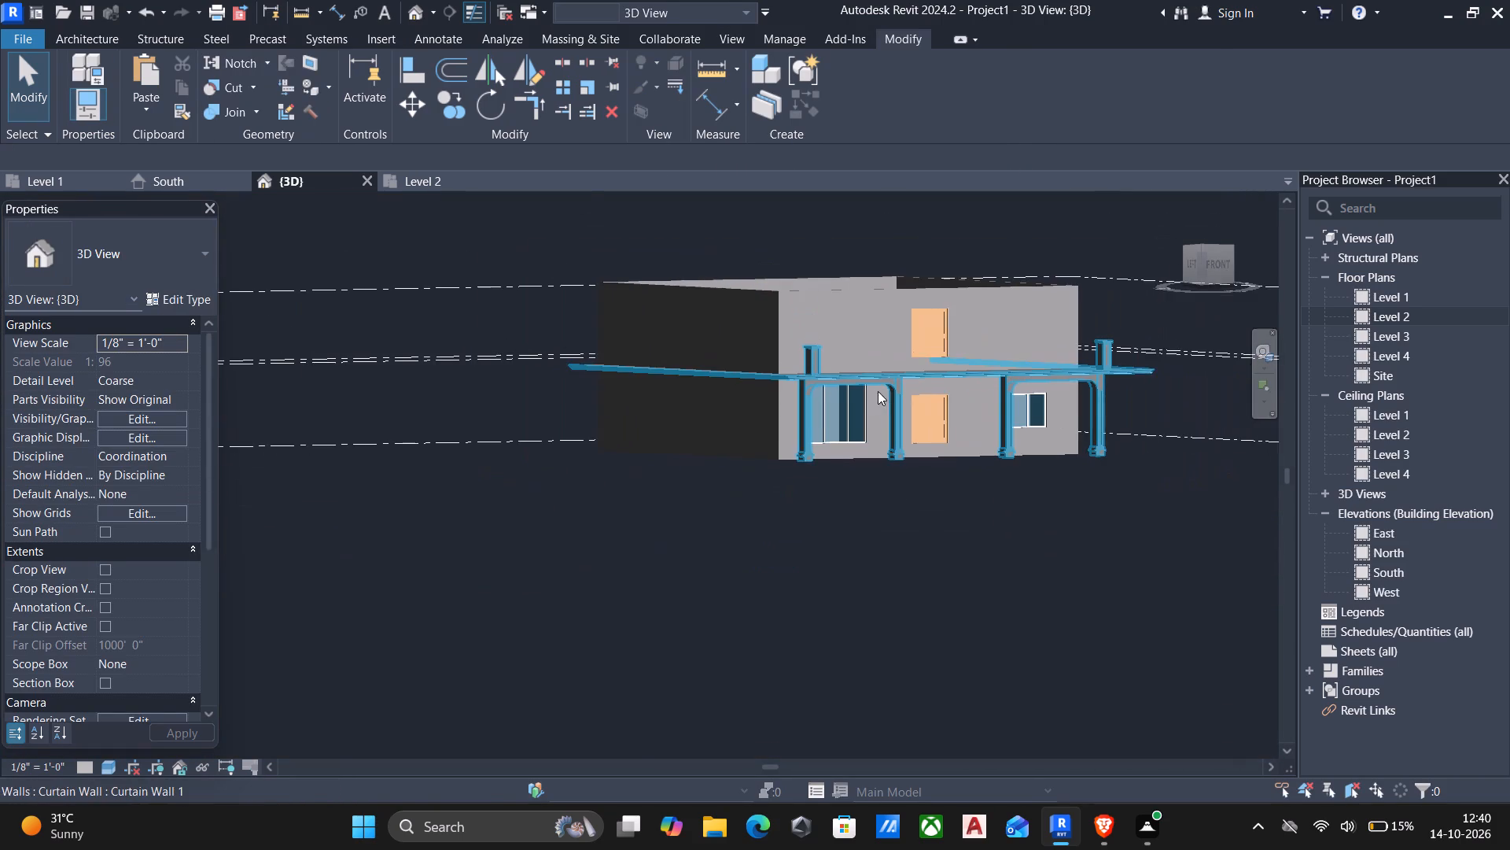
{"action": "middle_click_drag", "start_coordinate": [878, 391], "coordinate": [832, 400]}
{"action": "scroll", "coordinate": [1173, 368], "scroll_direction": "up", "scroll_amount": 7}
{"action": "scroll", "coordinate": [1055, 434], "scroll_direction": "up", "scroll_amount": 6}
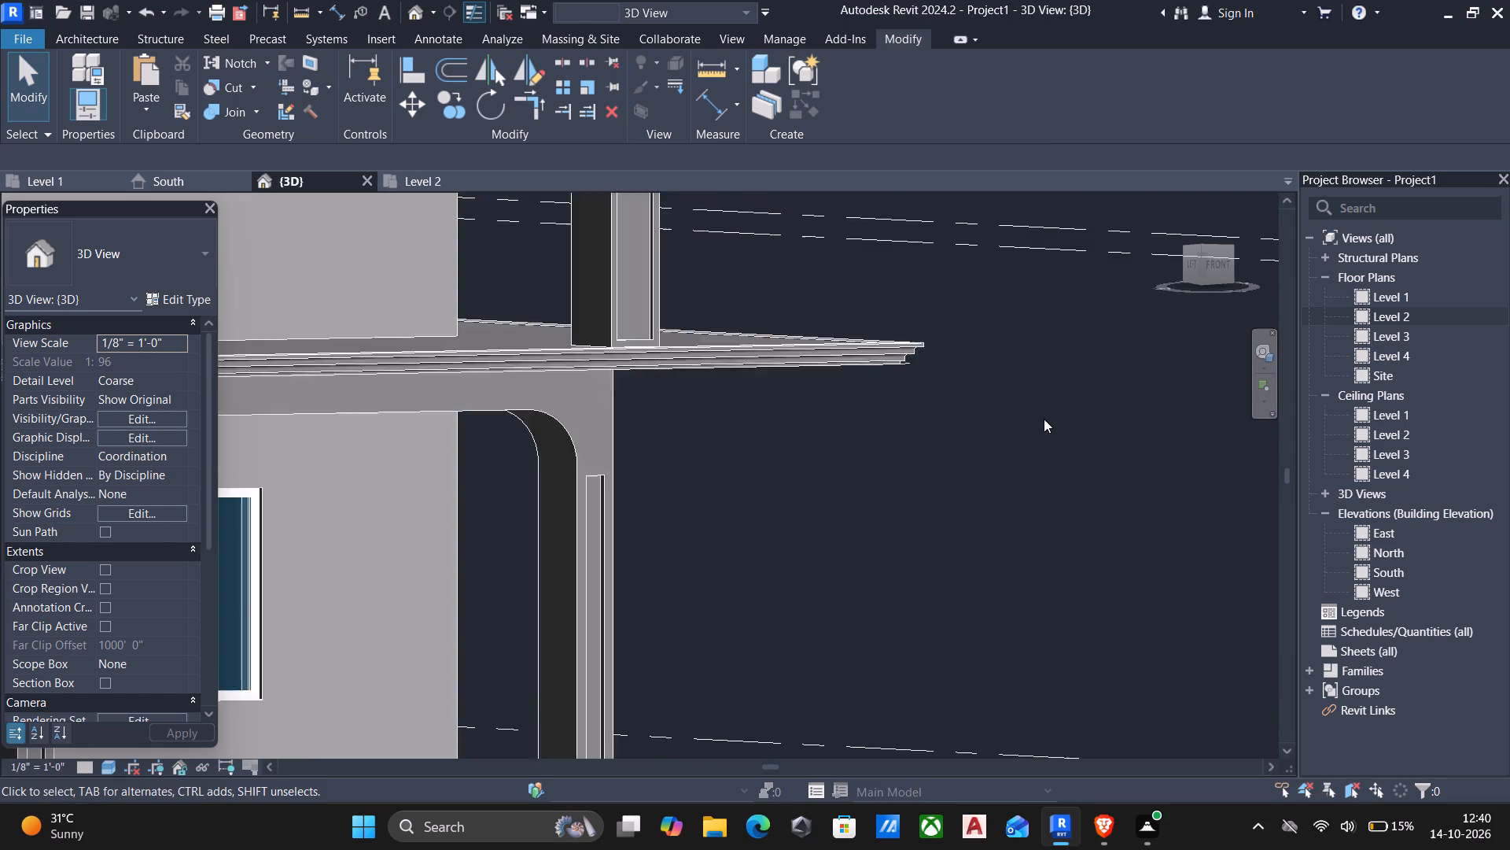
{"action": "scroll", "coordinate": [1044, 419], "scroll_direction": "down", "scroll_amount": 5}
{"action": "scroll", "coordinate": [1045, 412], "scroll_direction": "down", "scroll_amount": 1, "text": "shift"}
{"action": "middle_click_drag", "start_coordinate": [1045, 412], "coordinate": [952, 449], "text": "shift"}
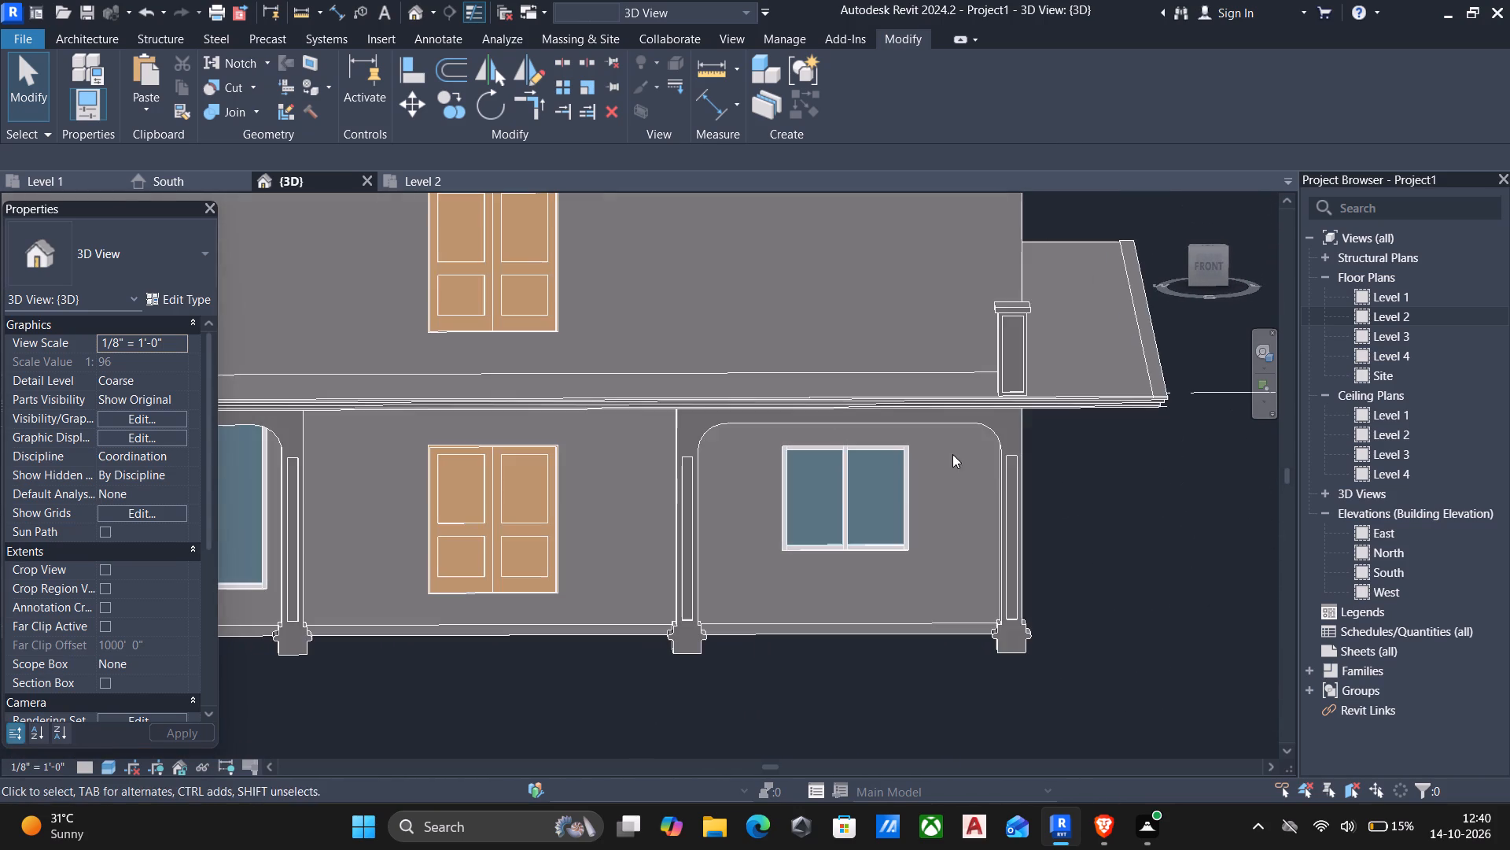
{"action": "middle_click_drag", "start_coordinate": [1052, 463], "coordinate": [868, 373]}
{"action": "middle_click_drag", "start_coordinate": [919, 360], "coordinate": [914, 424]}
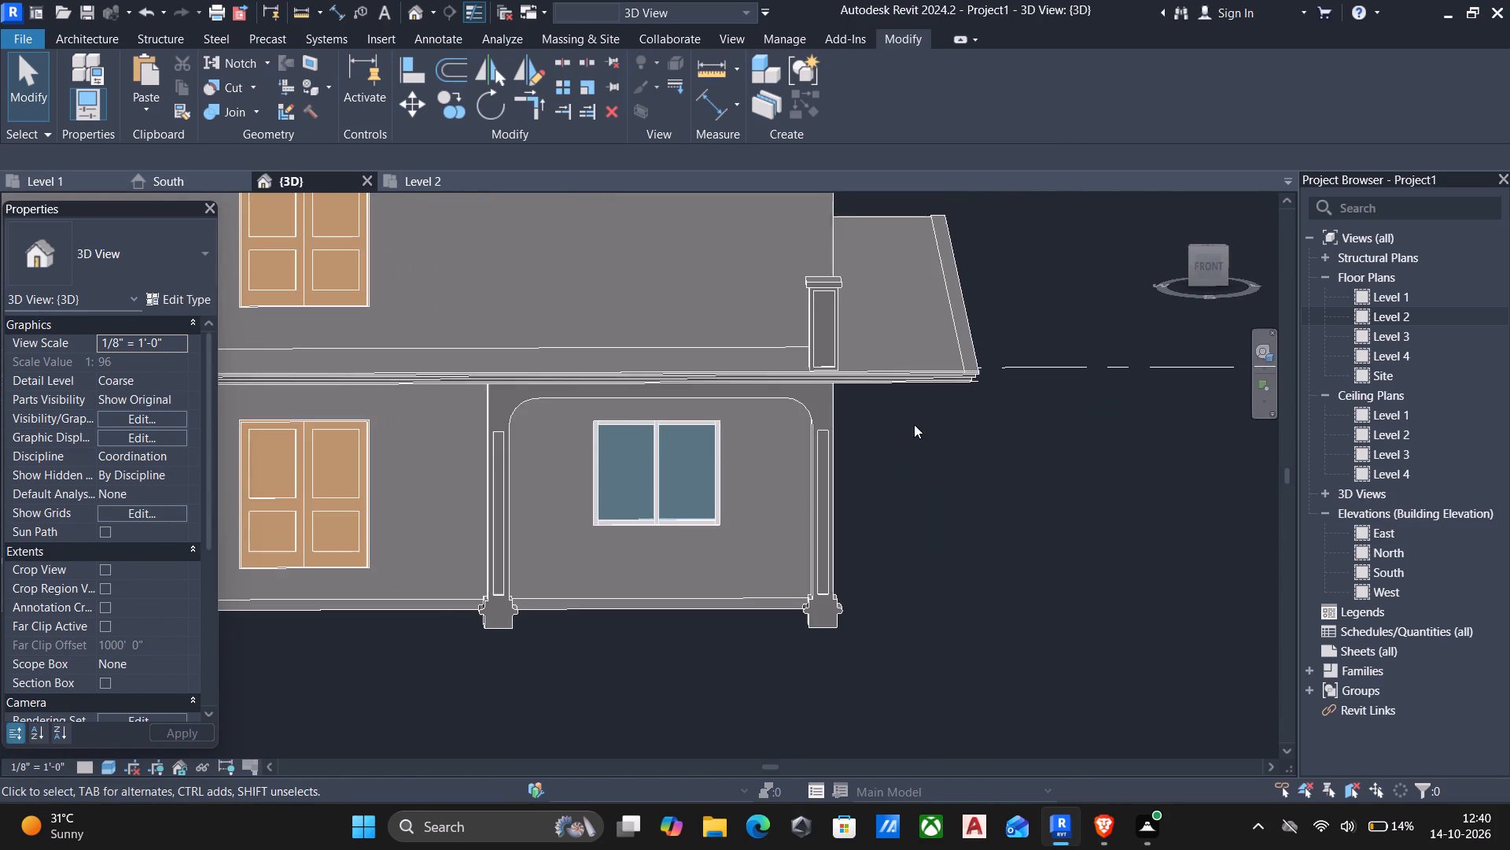
{"action": "scroll", "coordinate": [870, 433], "scroll_direction": "down", "scroll_amount": 5}
{"action": "scroll", "coordinate": [905, 419], "scroll_direction": "up", "scroll_amount": 7}
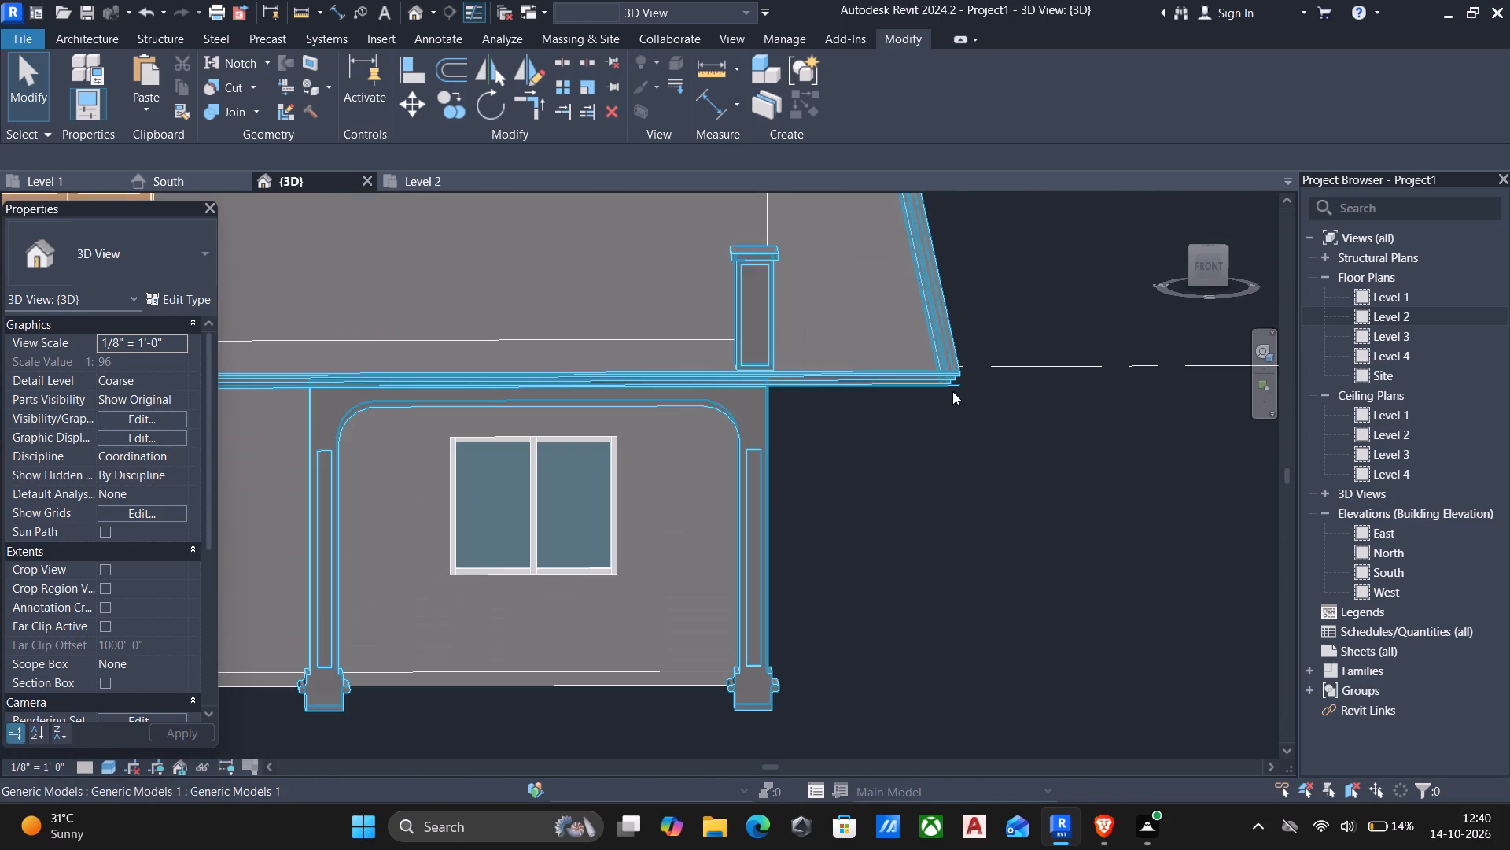
{"action": "scroll", "coordinate": [895, 346], "scroll_direction": "down", "scroll_amount": 5}
{"action": "middle_click_drag", "start_coordinate": [764, 415], "coordinate": [836, 382], "text": "shift"}
{"action": "scroll", "coordinate": [819, 386], "scroll_direction": "down", "scroll_amount": 5}
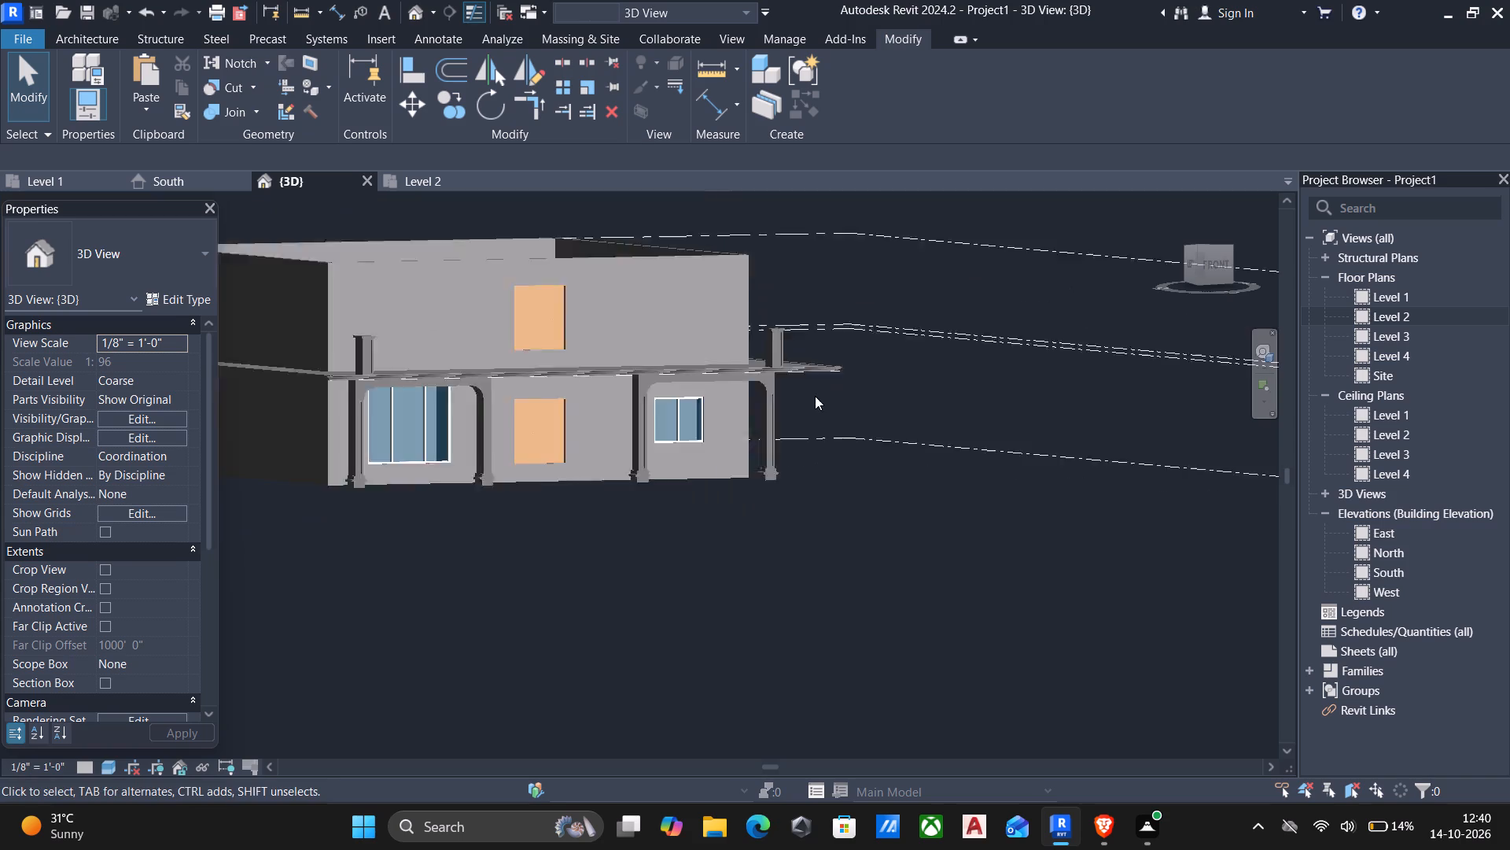
{"action": "scroll", "coordinate": [815, 396], "scroll_direction": "down", "scroll_amount": 1}
{"action": "middle_click_drag", "start_coordinate": [618, 441], "coordinate": [721, 456], "text": "shift"}
{"action": "middle_click_drag", "start_coordinate": [91, 478], "coordinate": [322, 507]}
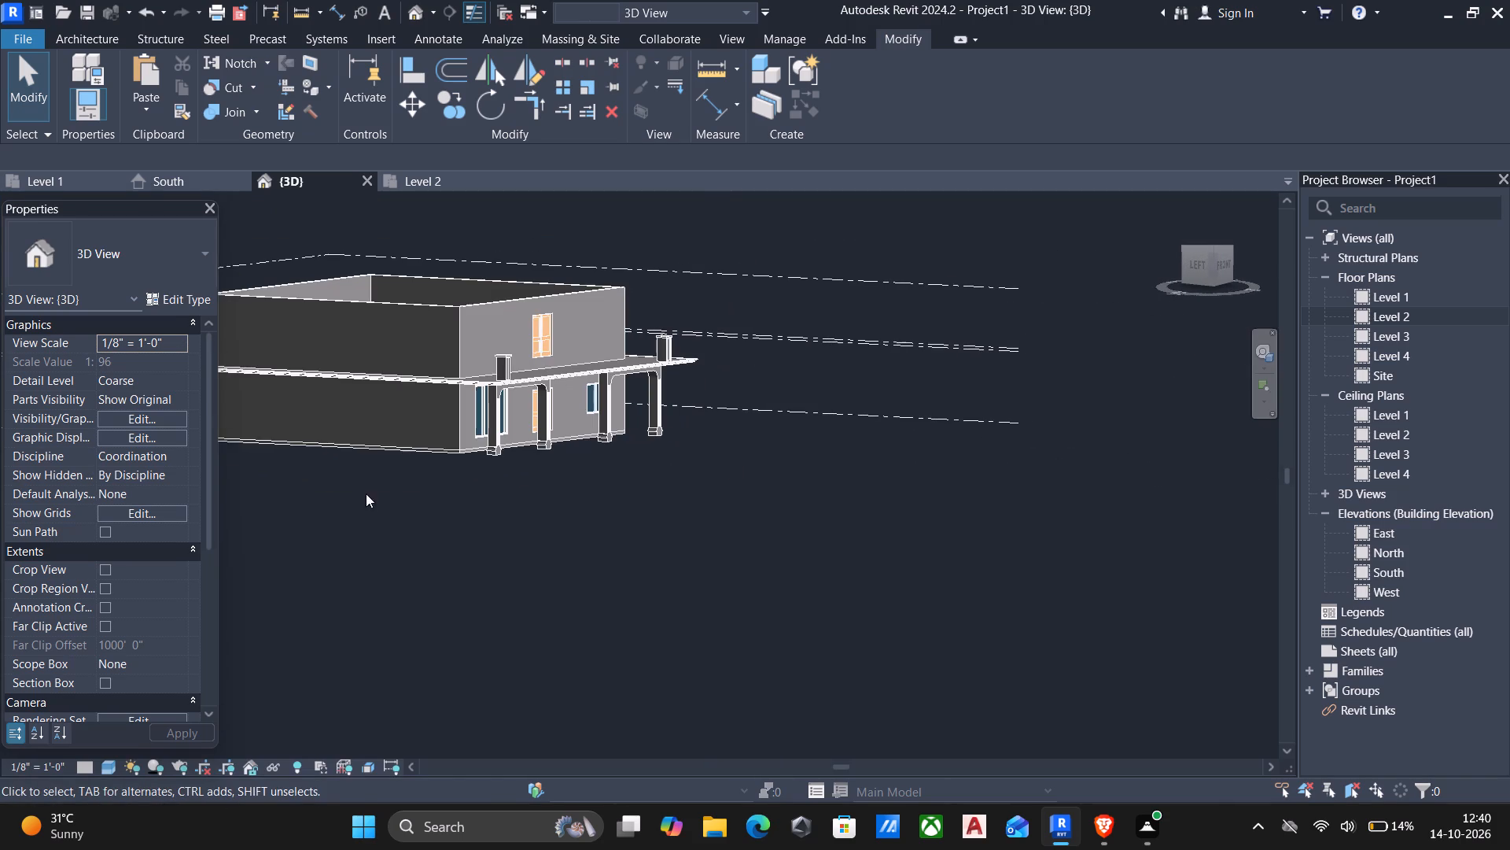
{"action": "middle_click_drag", "start_coordinate": [366, 493], "coordinate": [533, 529]}
{"action": "scroll", "coordinate": [601, 441], "scroll_direction": "up", "scroll_amount": 2, "text": "shift"}
{"action": "scroll", "coordinate": [559, 384], "scroll_direction": "up", "scroll_amount": 7}
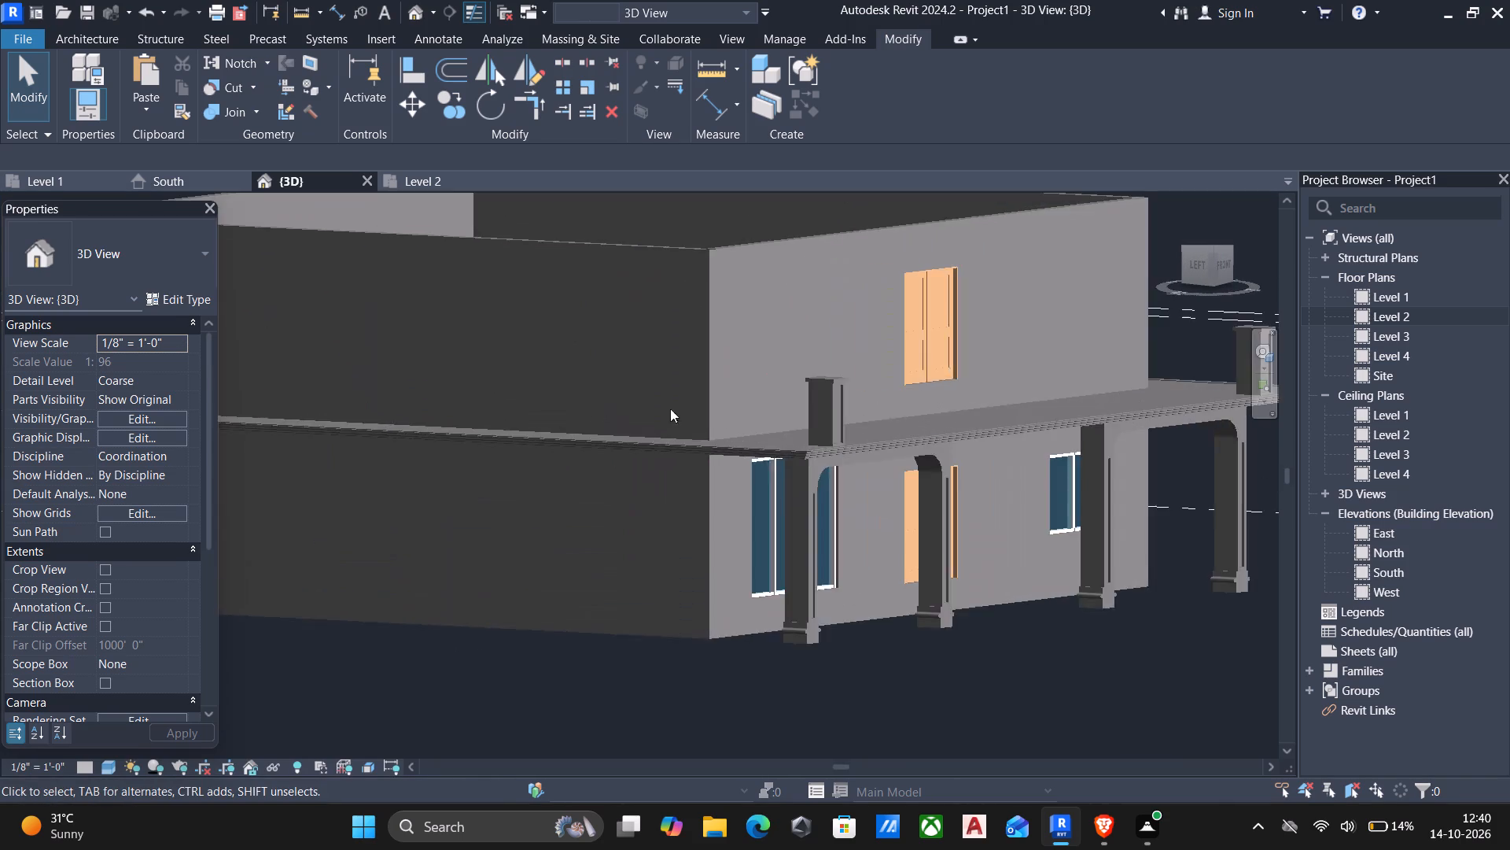
{"action": "scroll", "coordinate": [979, 459], "scroll_direction": "up", "scroll_amount": 6}
{"action": "scroll", "coordinate": [654, 444], "scroll_direction": "up", "scroll_amount": 5}
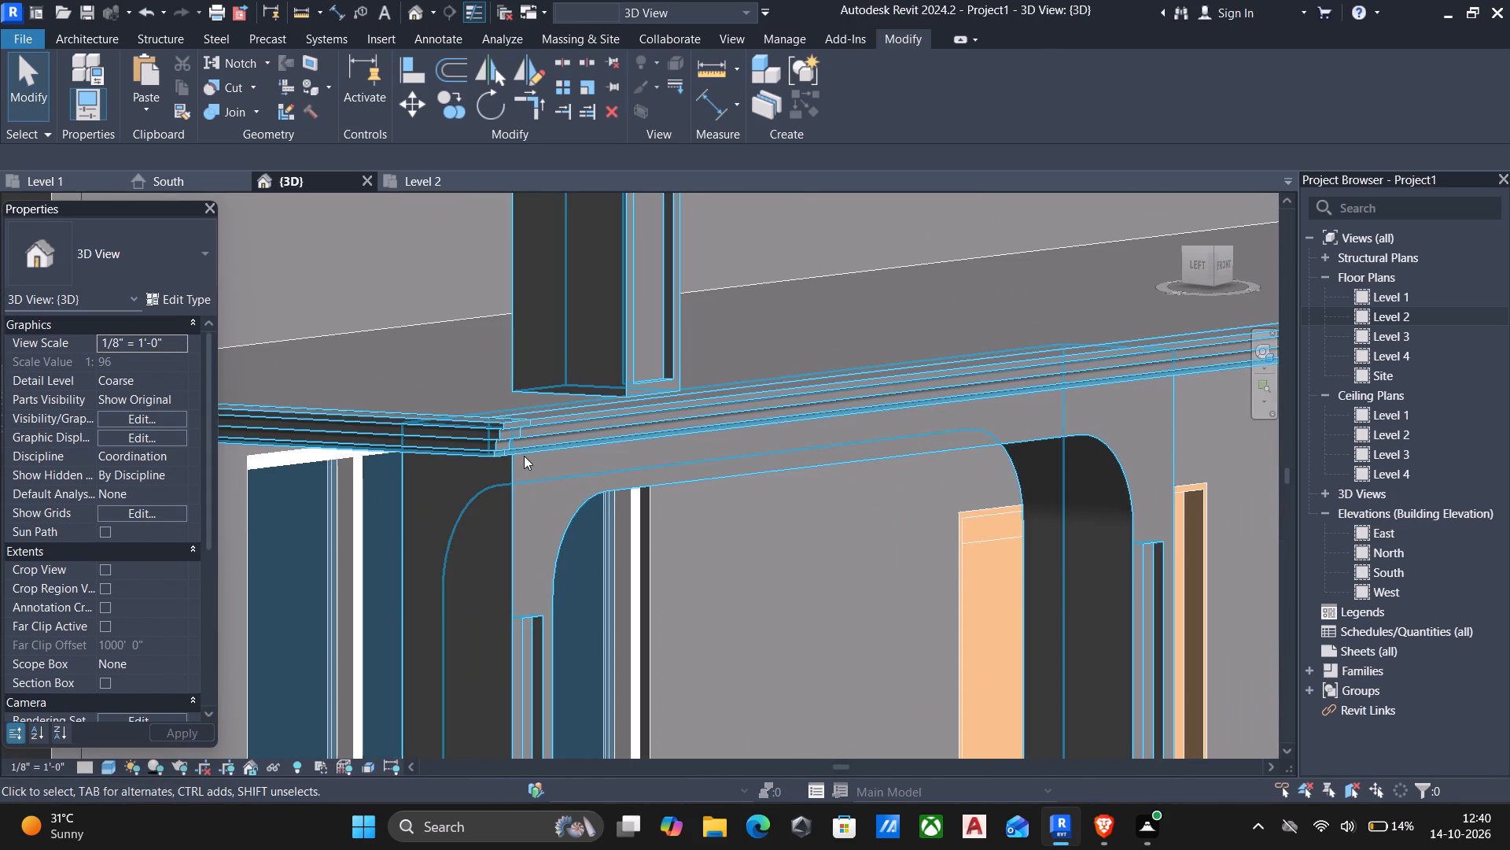
{"action": "scroll", "coordinate": [508, 450], "scroll_direction": "down", "scroll_amount": 13}
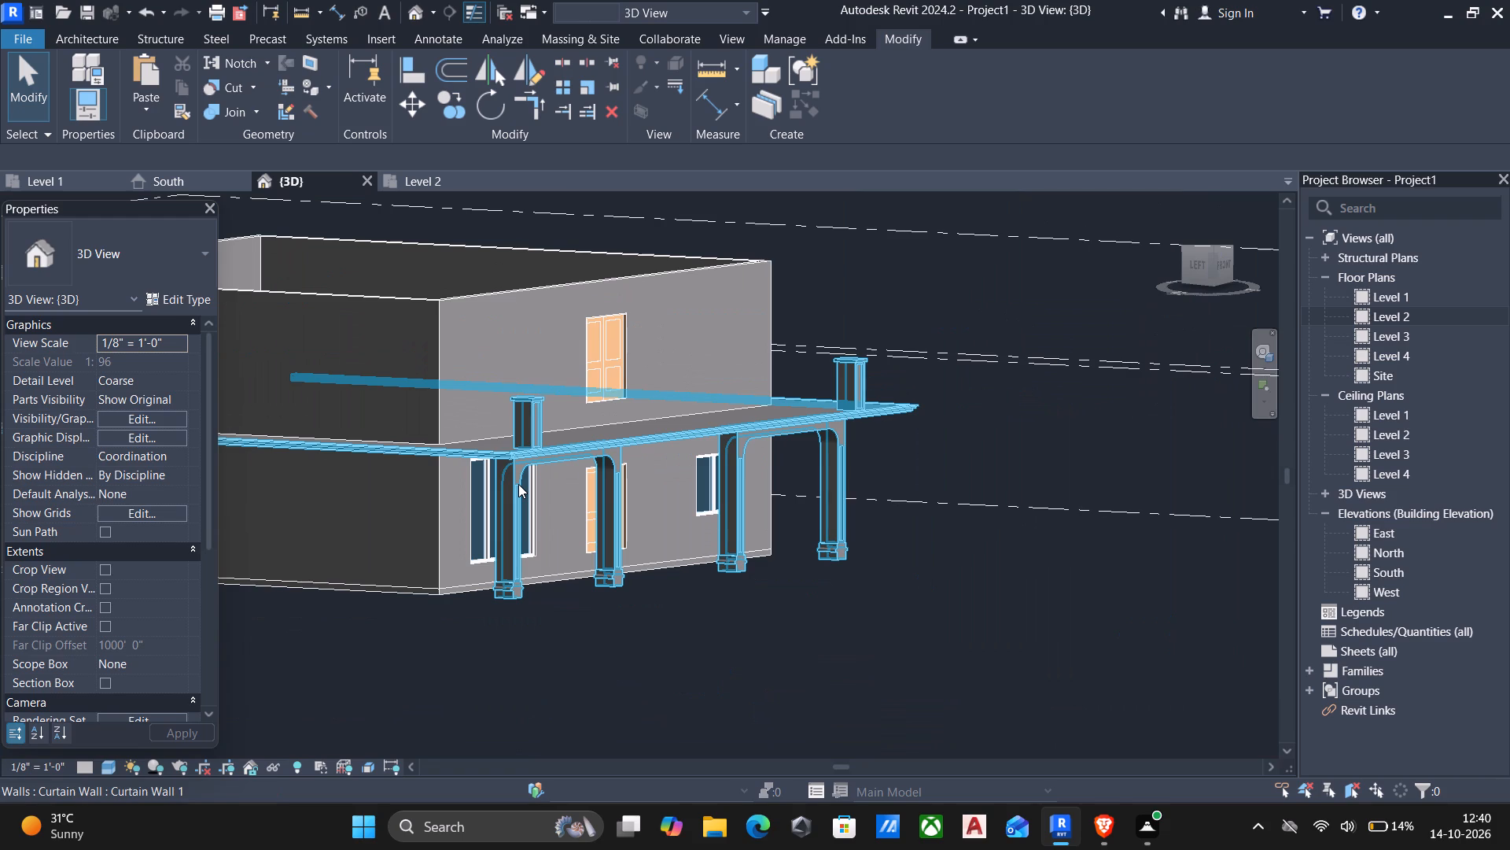
{"action": "scroll", "coordinate": [518, 484], "scroll_direction": "down", "scroll_amount": 4}
{"action": "middle_click_drag", "start_coordinate": [526, 490], "coordinate": [658, 445]}
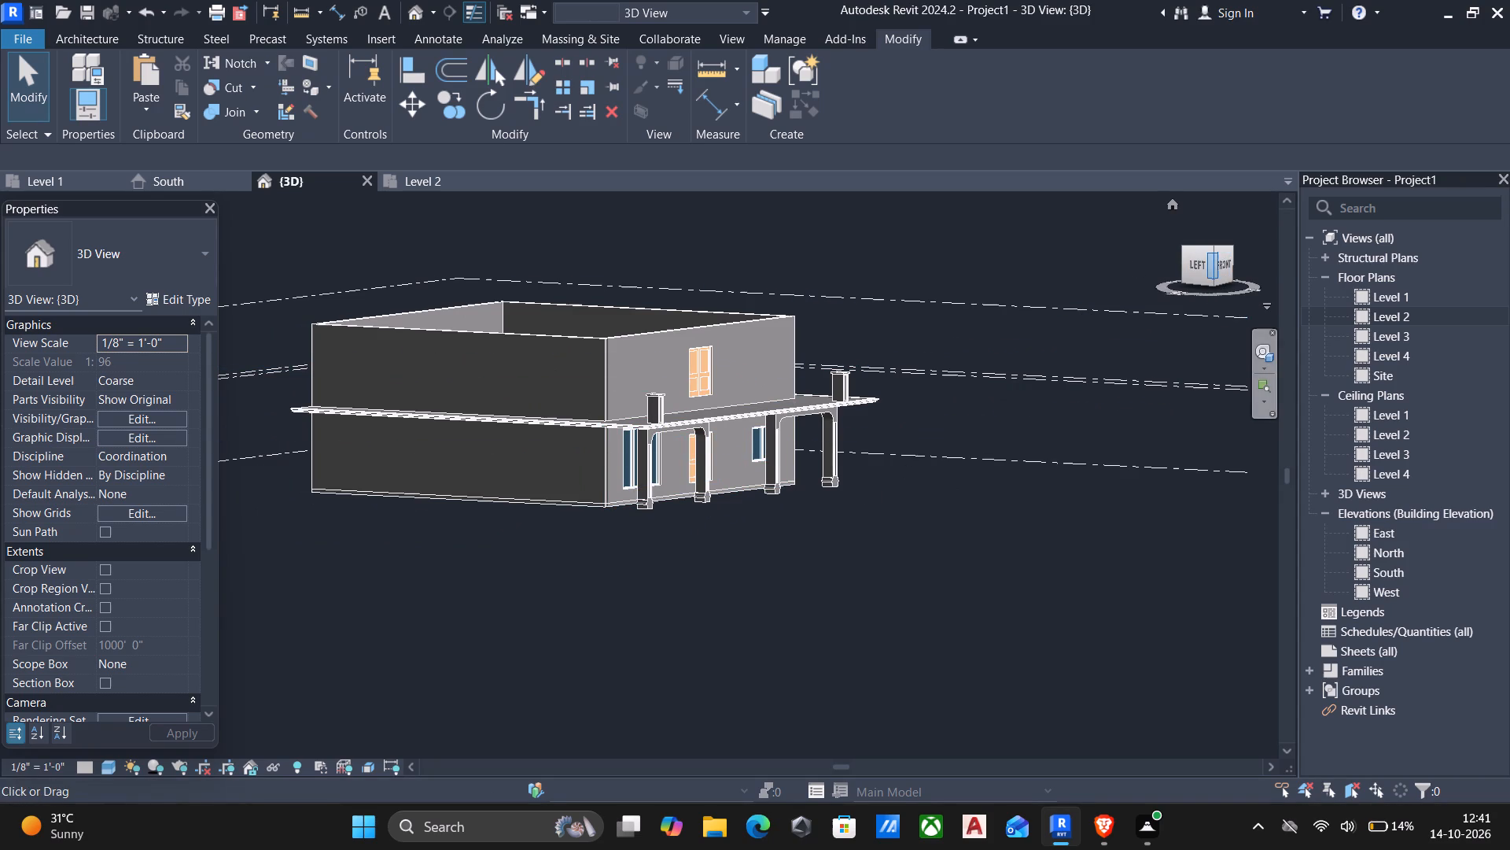
Examine the house straight from the front, checking the upper walls and upper door against the porch roof.
{"action": "scroll", "coordinate": [1161, 287], "scroll_direction": "down", "scroll_amount": 2}
{"action": "middle_click_drag", "start_coordinate": [1043, 393], "coordinate": [909, 390]}
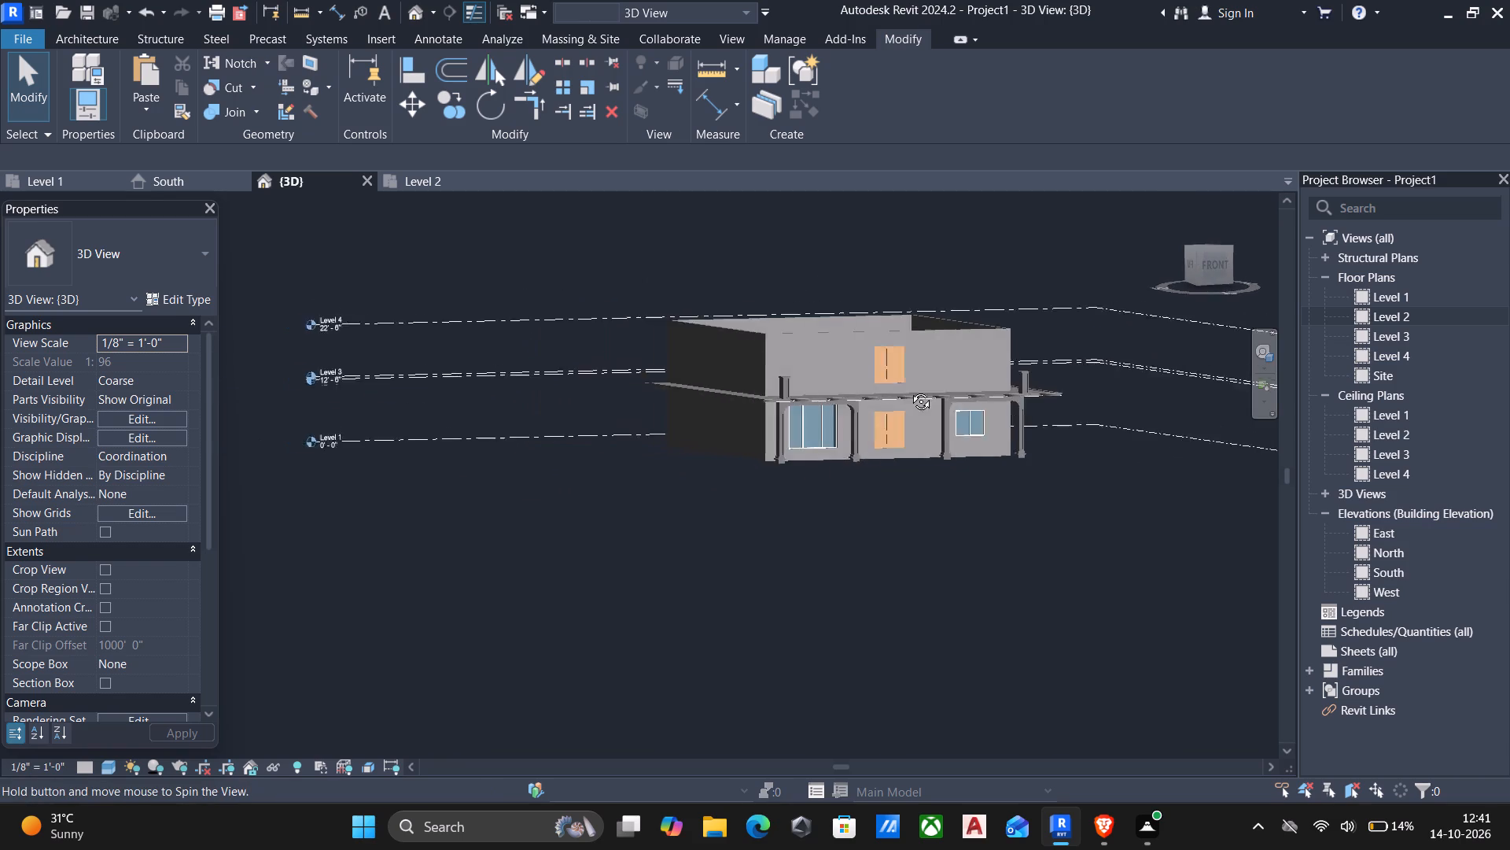
{"action": "middle_click_drag", "start_coordinate": [909, 390], "coordinate": [874, 403]}
{"action": "left_click", "coordinate": [1211, 261]}
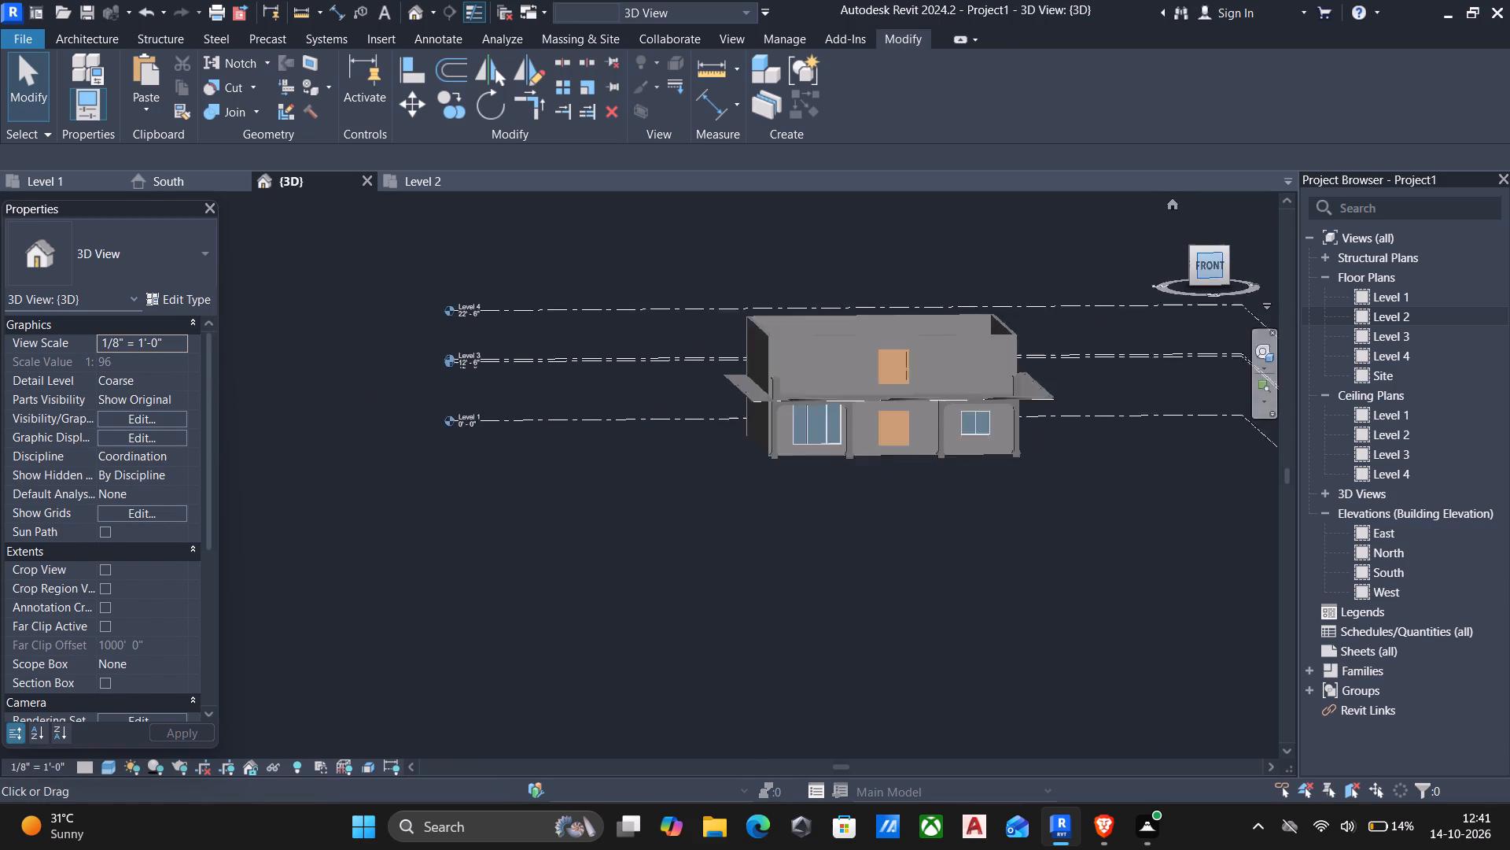
{"action": "scroll", "coordinate": [598, 473], "scroll_direction": "up", "scroll_amount": 12}
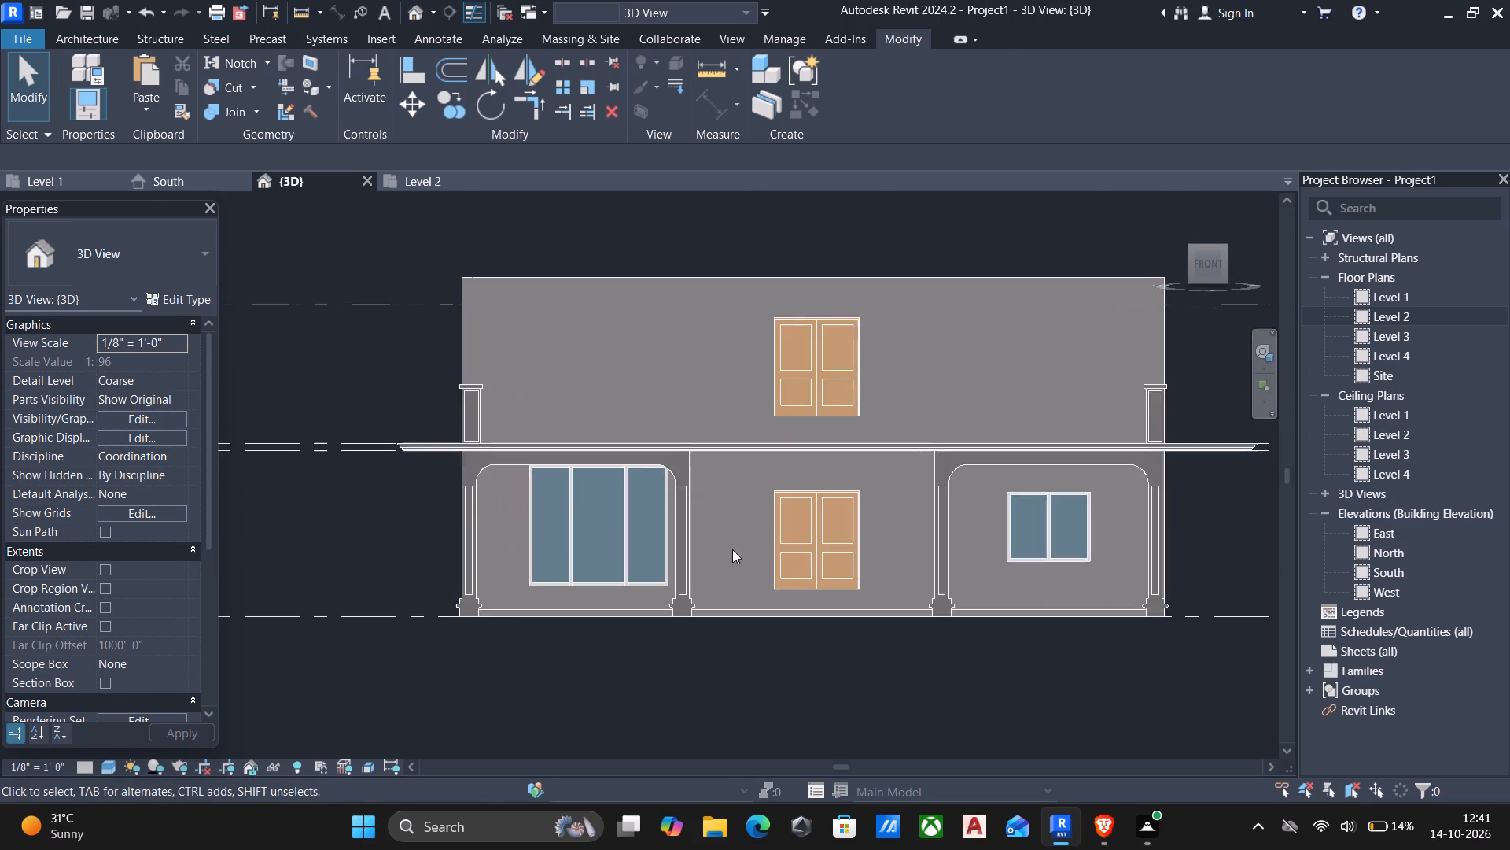
{"action": "middle_click_drag", "start_coordinate": [731, 550], "coordinate": [733, 503]}
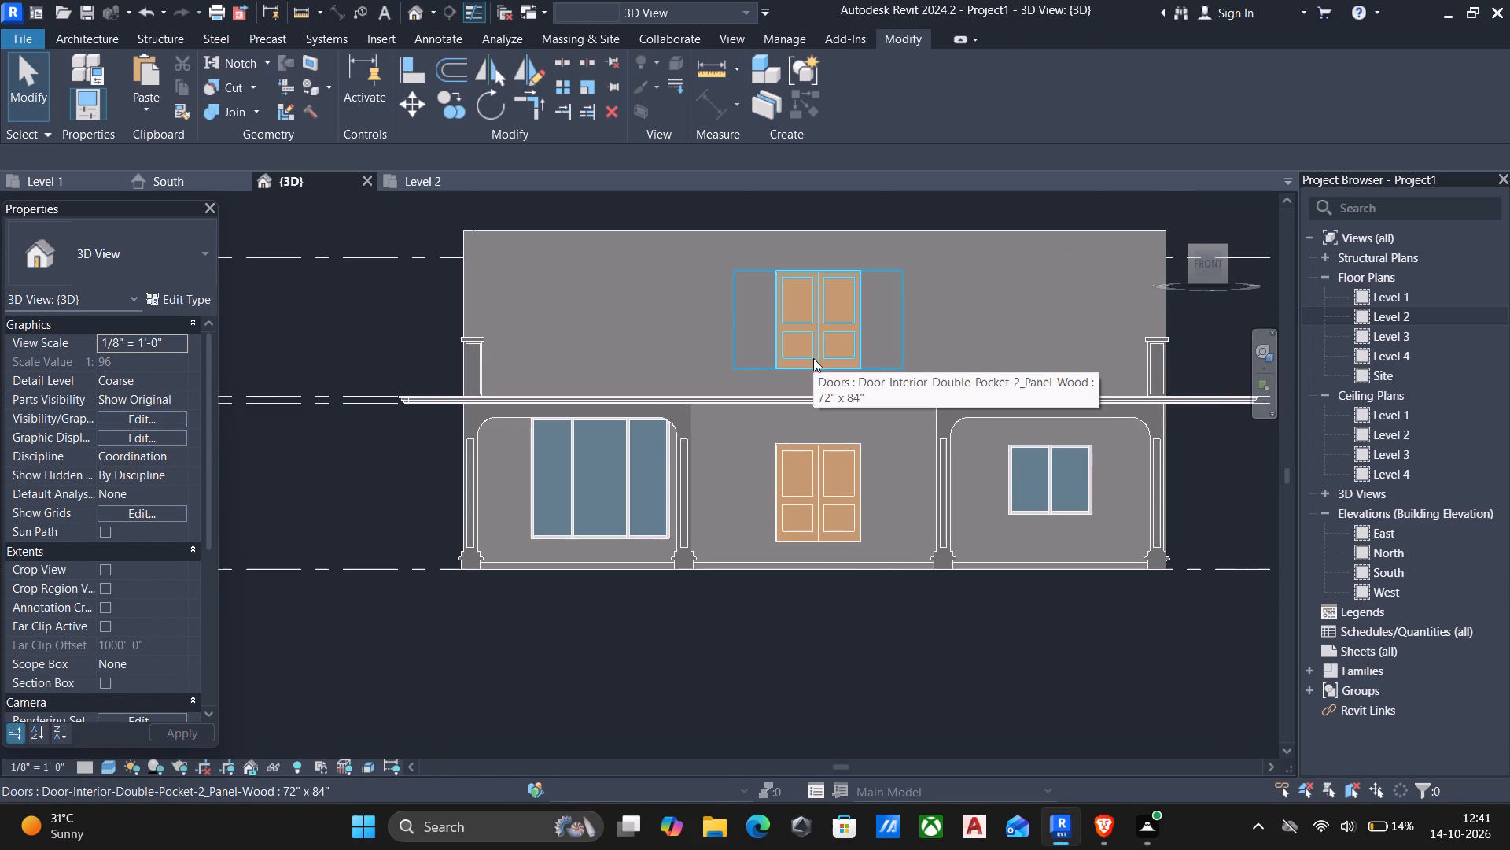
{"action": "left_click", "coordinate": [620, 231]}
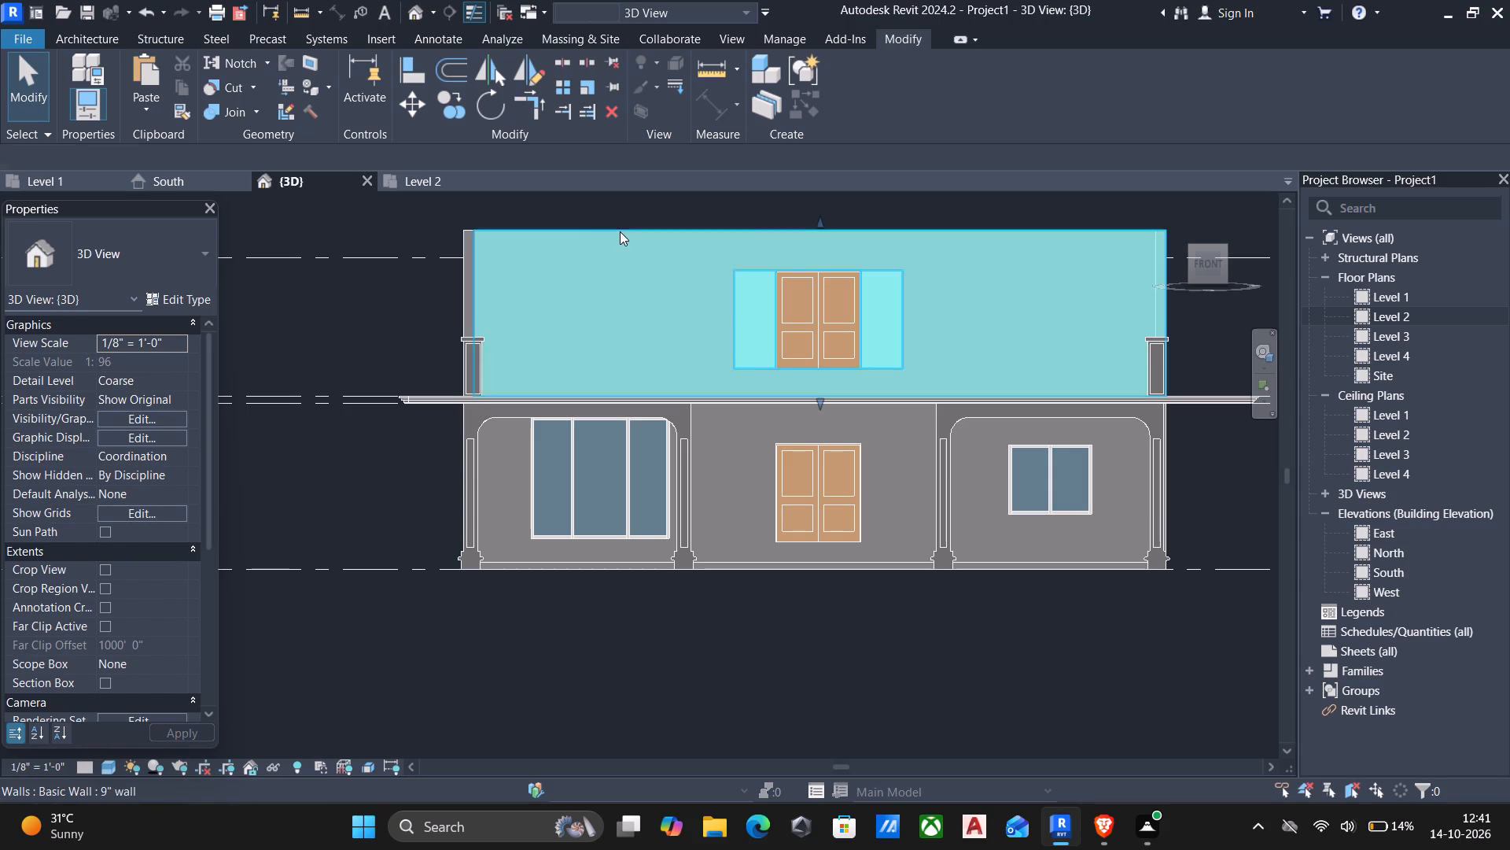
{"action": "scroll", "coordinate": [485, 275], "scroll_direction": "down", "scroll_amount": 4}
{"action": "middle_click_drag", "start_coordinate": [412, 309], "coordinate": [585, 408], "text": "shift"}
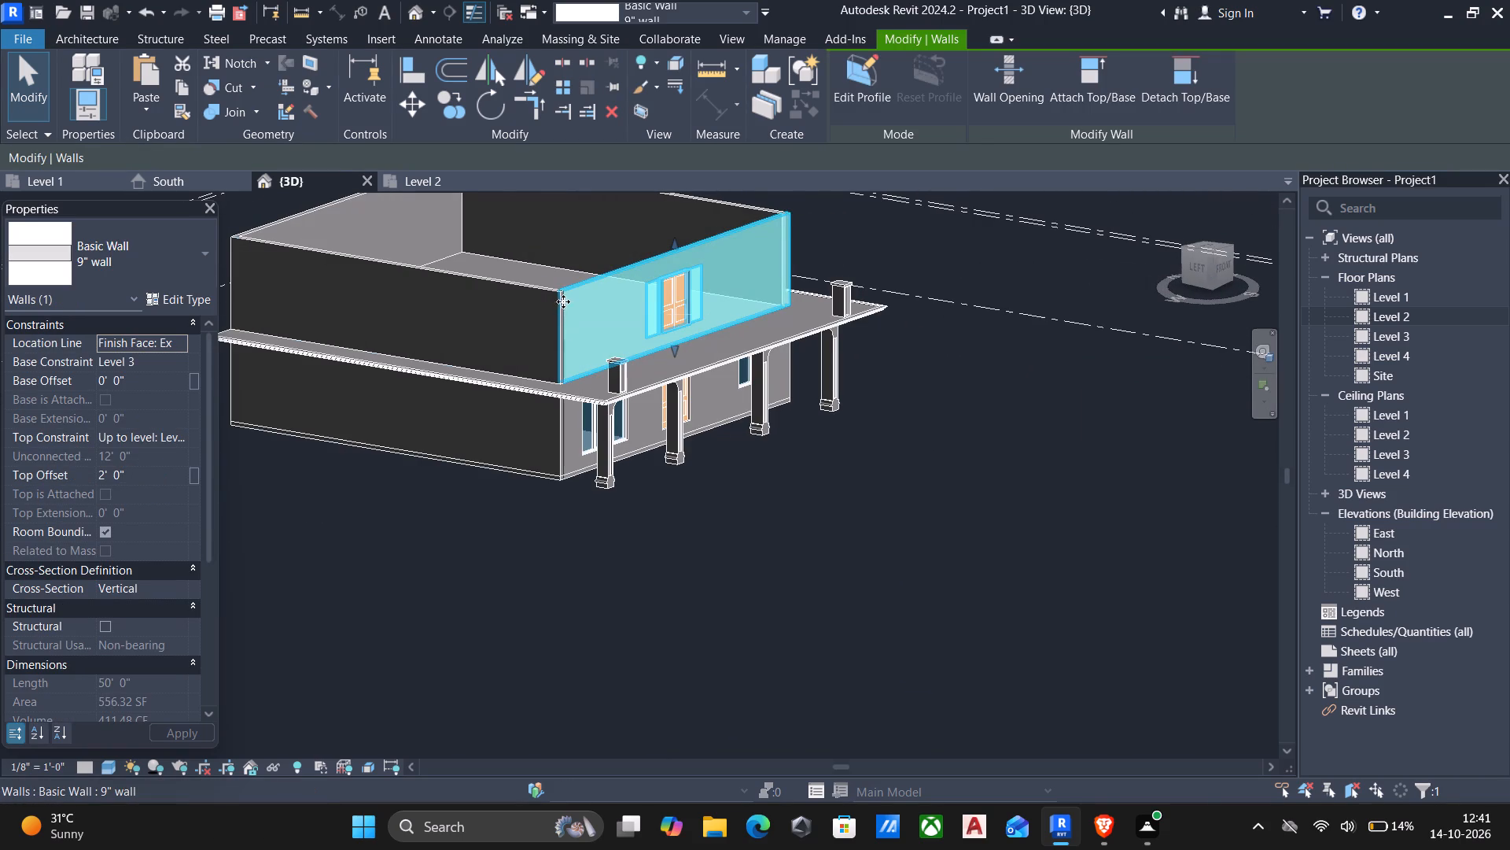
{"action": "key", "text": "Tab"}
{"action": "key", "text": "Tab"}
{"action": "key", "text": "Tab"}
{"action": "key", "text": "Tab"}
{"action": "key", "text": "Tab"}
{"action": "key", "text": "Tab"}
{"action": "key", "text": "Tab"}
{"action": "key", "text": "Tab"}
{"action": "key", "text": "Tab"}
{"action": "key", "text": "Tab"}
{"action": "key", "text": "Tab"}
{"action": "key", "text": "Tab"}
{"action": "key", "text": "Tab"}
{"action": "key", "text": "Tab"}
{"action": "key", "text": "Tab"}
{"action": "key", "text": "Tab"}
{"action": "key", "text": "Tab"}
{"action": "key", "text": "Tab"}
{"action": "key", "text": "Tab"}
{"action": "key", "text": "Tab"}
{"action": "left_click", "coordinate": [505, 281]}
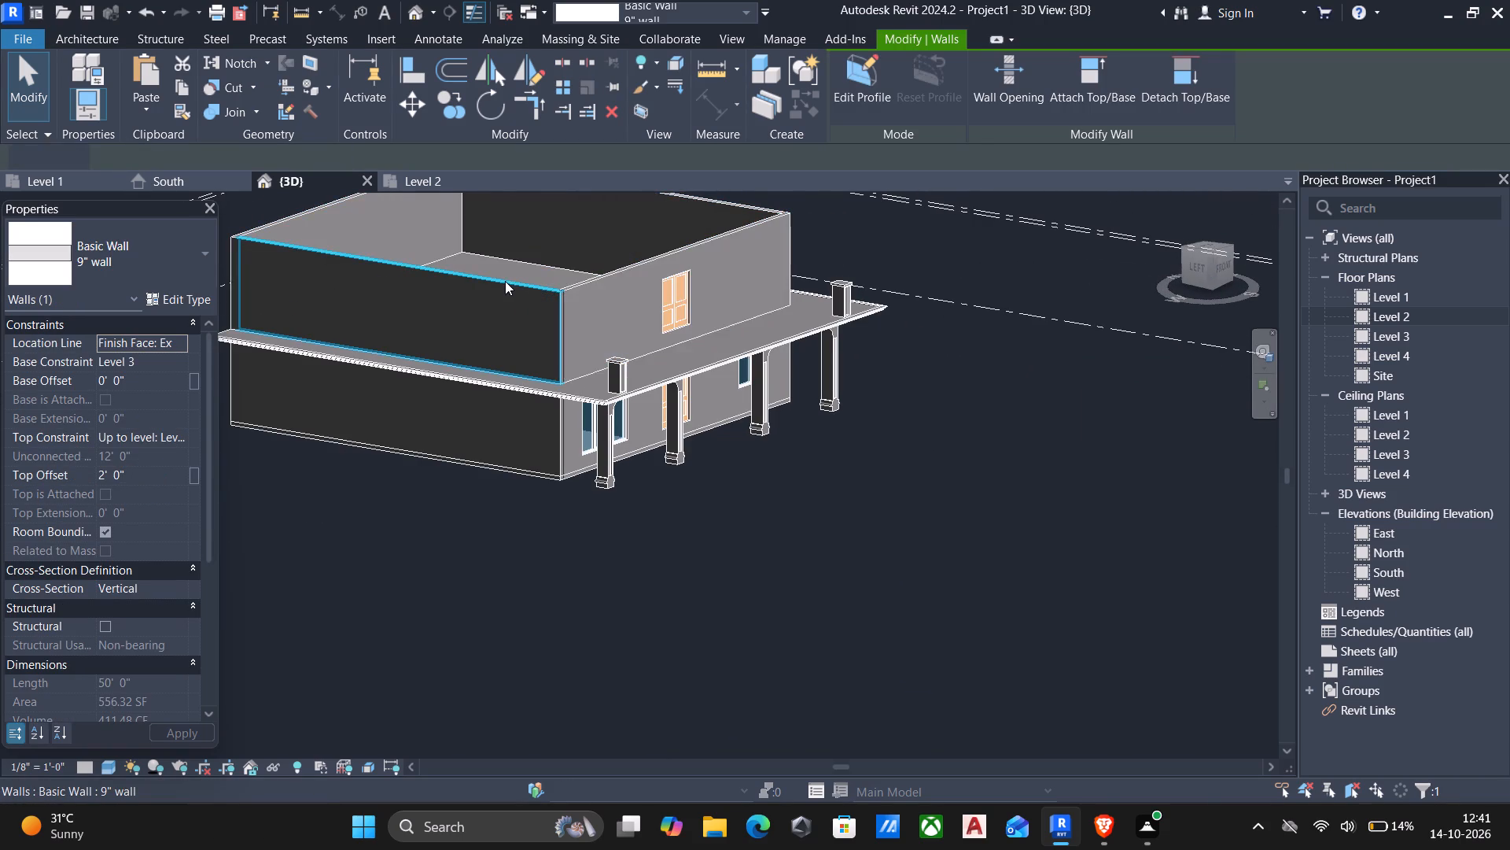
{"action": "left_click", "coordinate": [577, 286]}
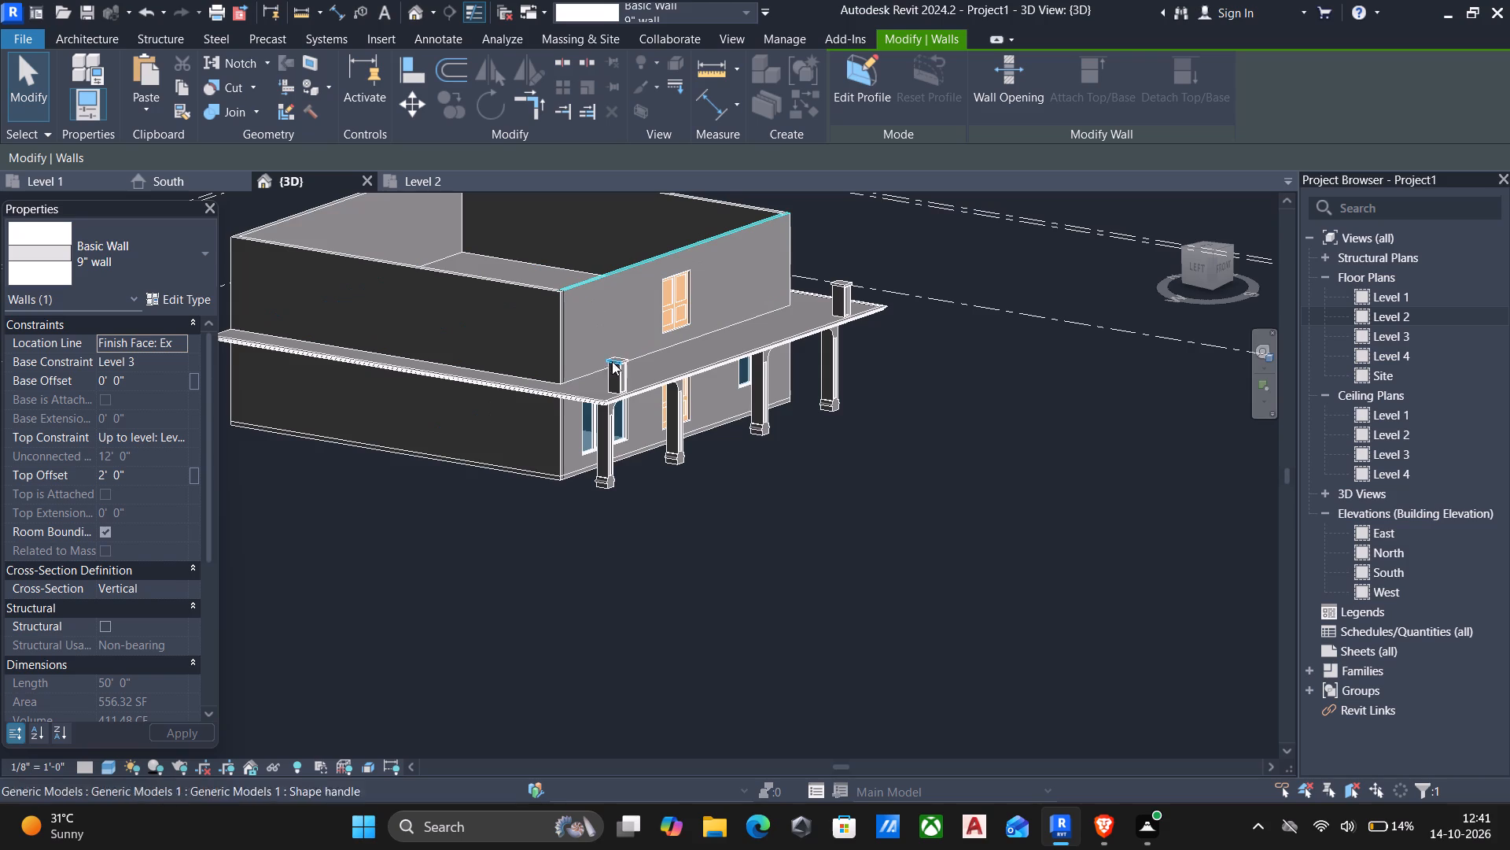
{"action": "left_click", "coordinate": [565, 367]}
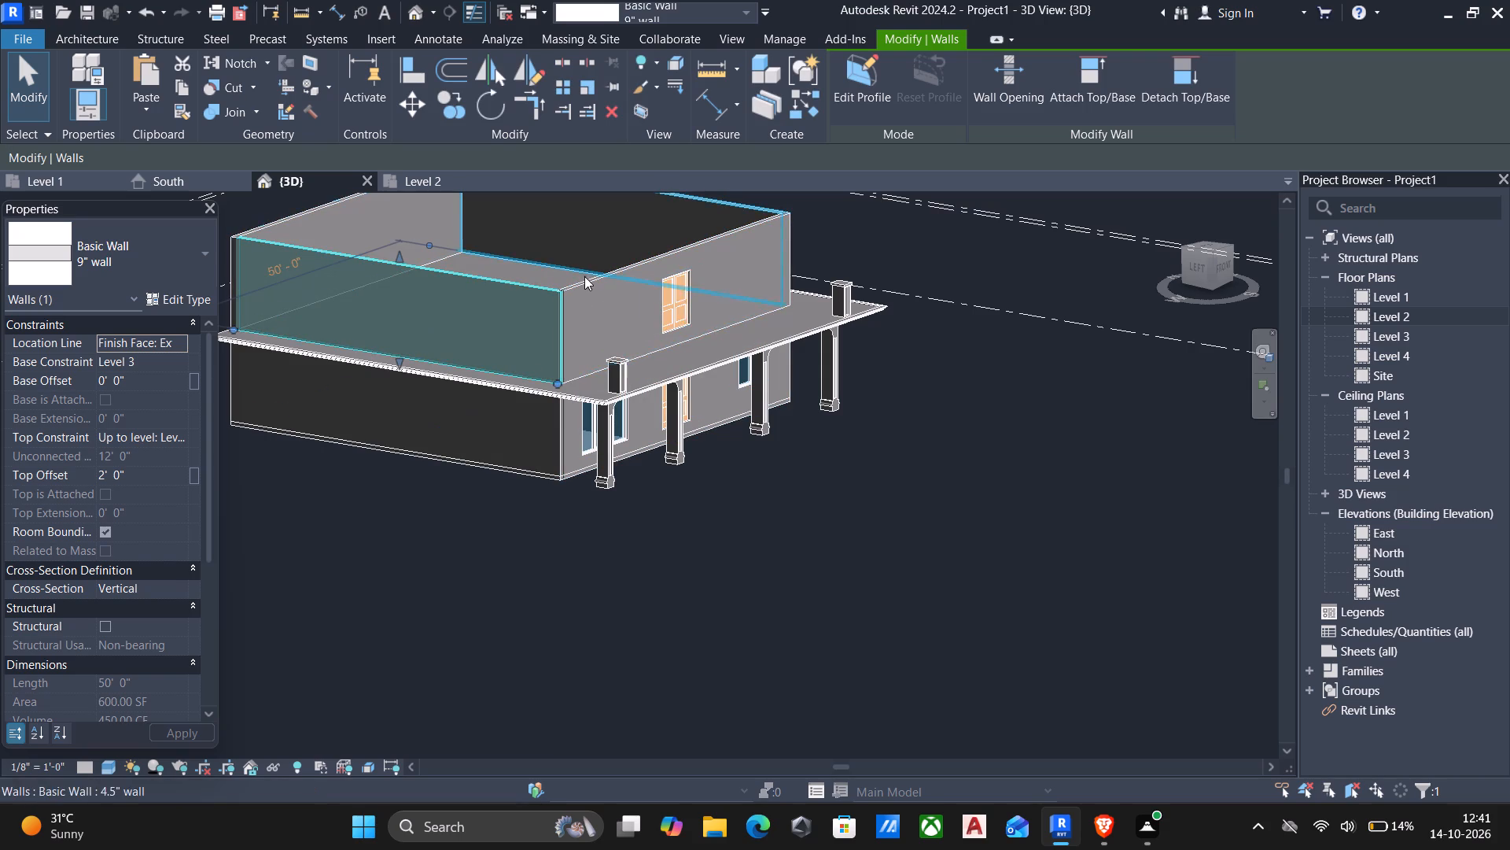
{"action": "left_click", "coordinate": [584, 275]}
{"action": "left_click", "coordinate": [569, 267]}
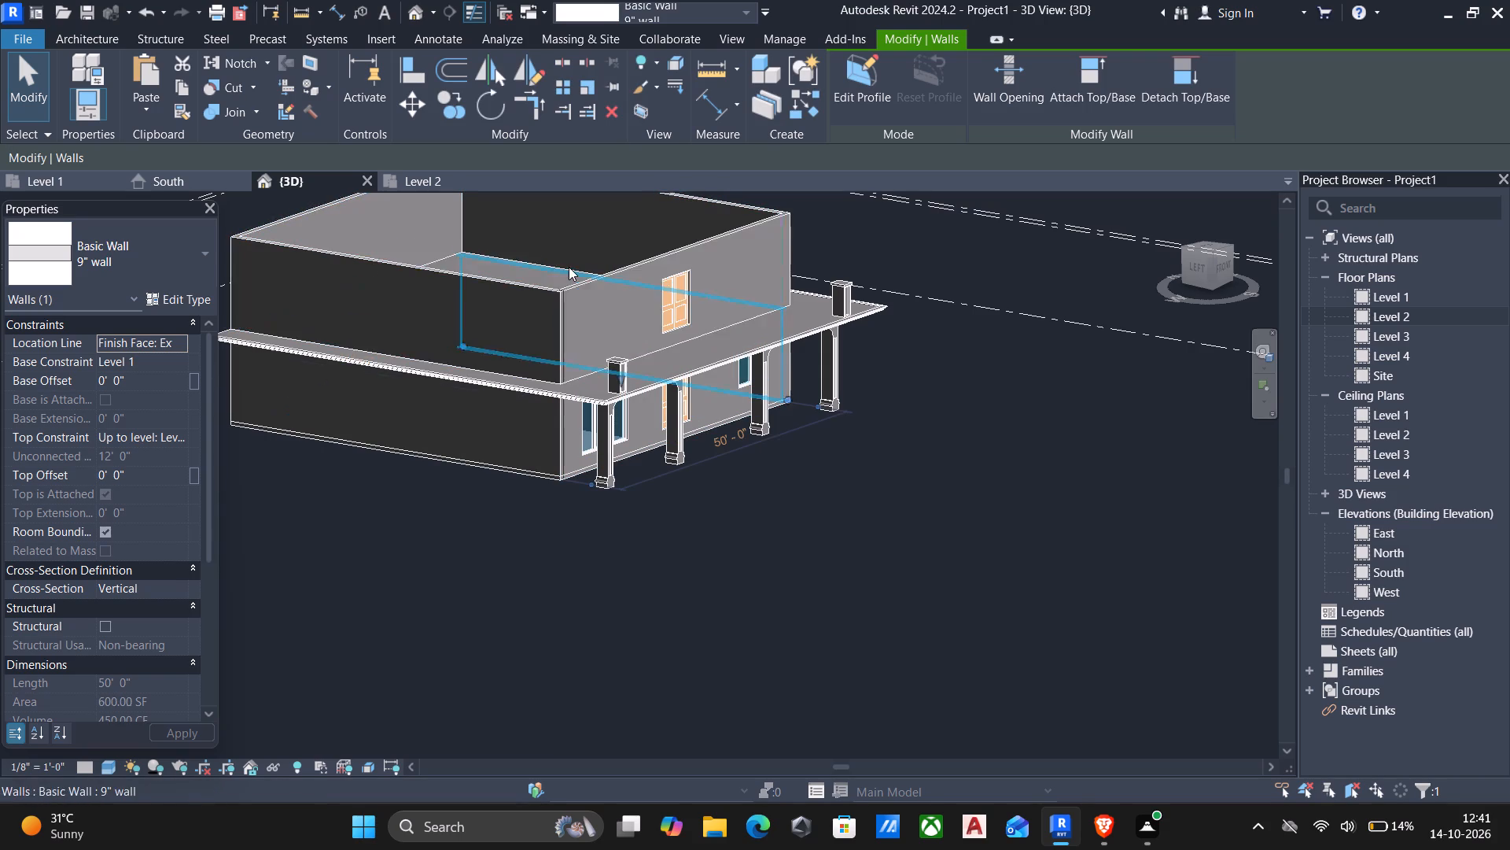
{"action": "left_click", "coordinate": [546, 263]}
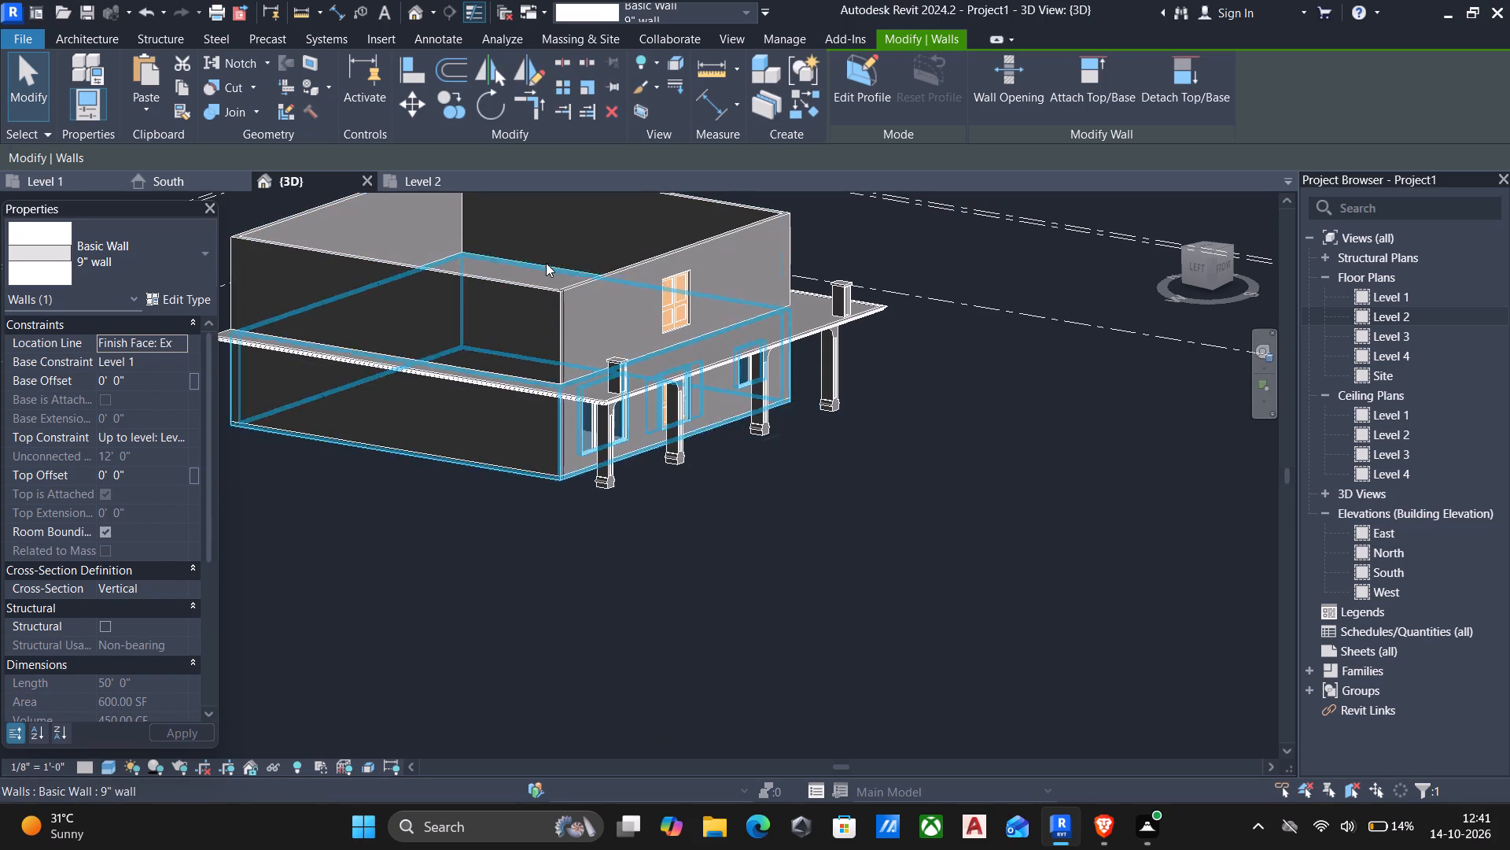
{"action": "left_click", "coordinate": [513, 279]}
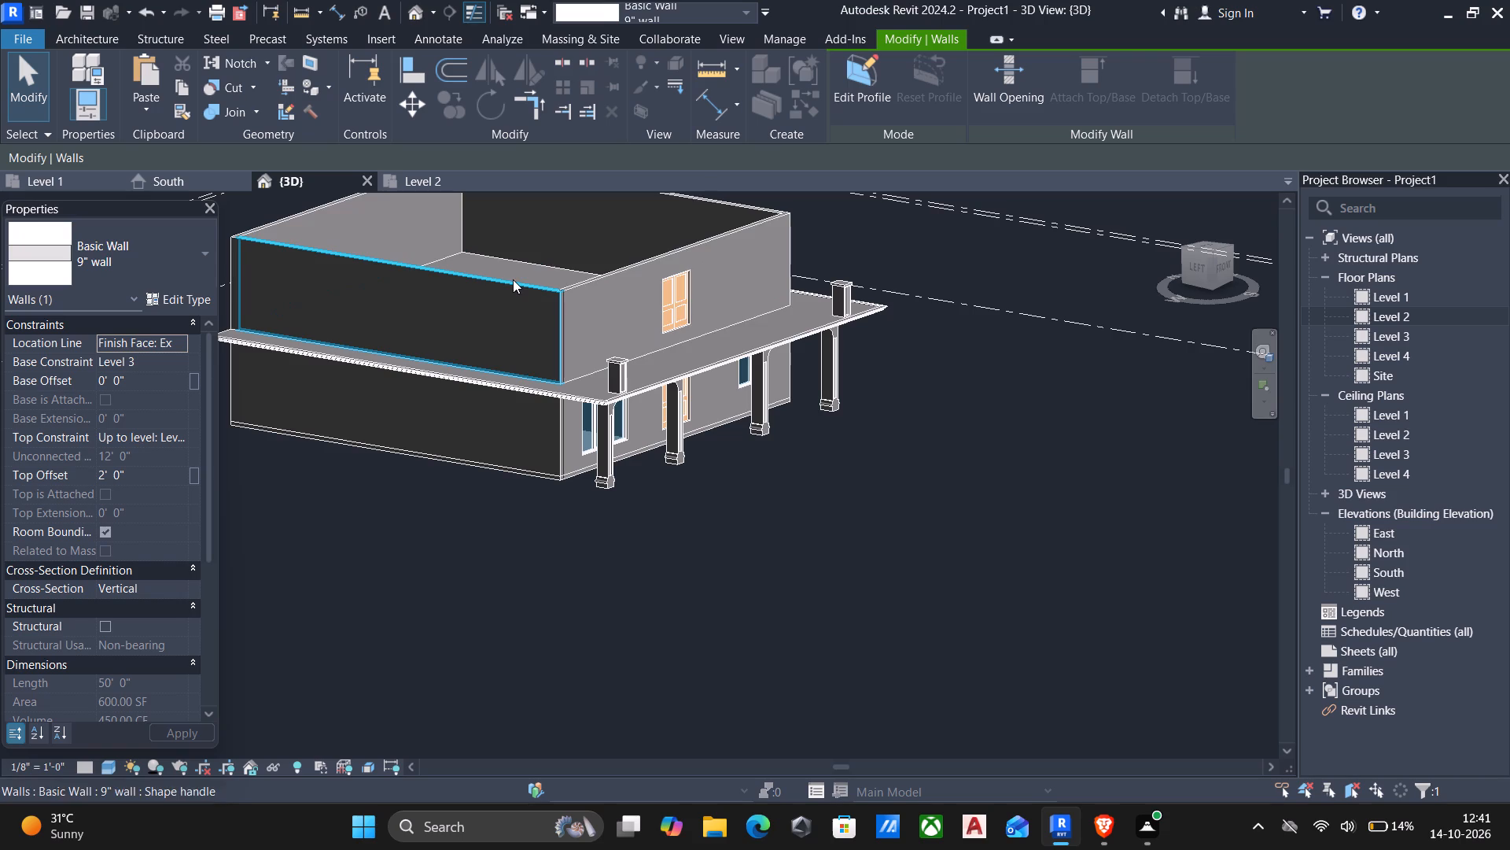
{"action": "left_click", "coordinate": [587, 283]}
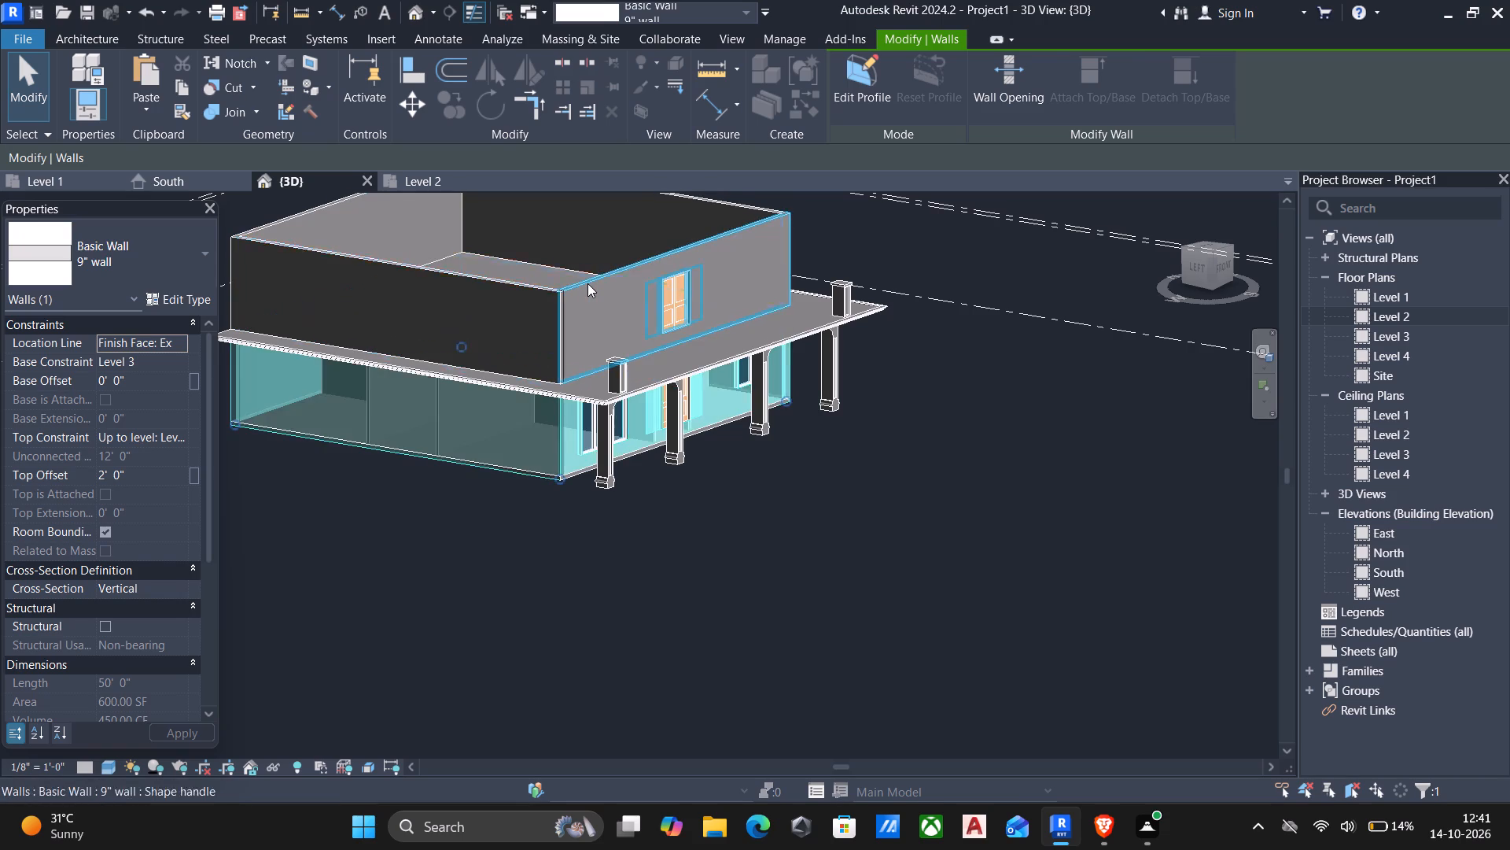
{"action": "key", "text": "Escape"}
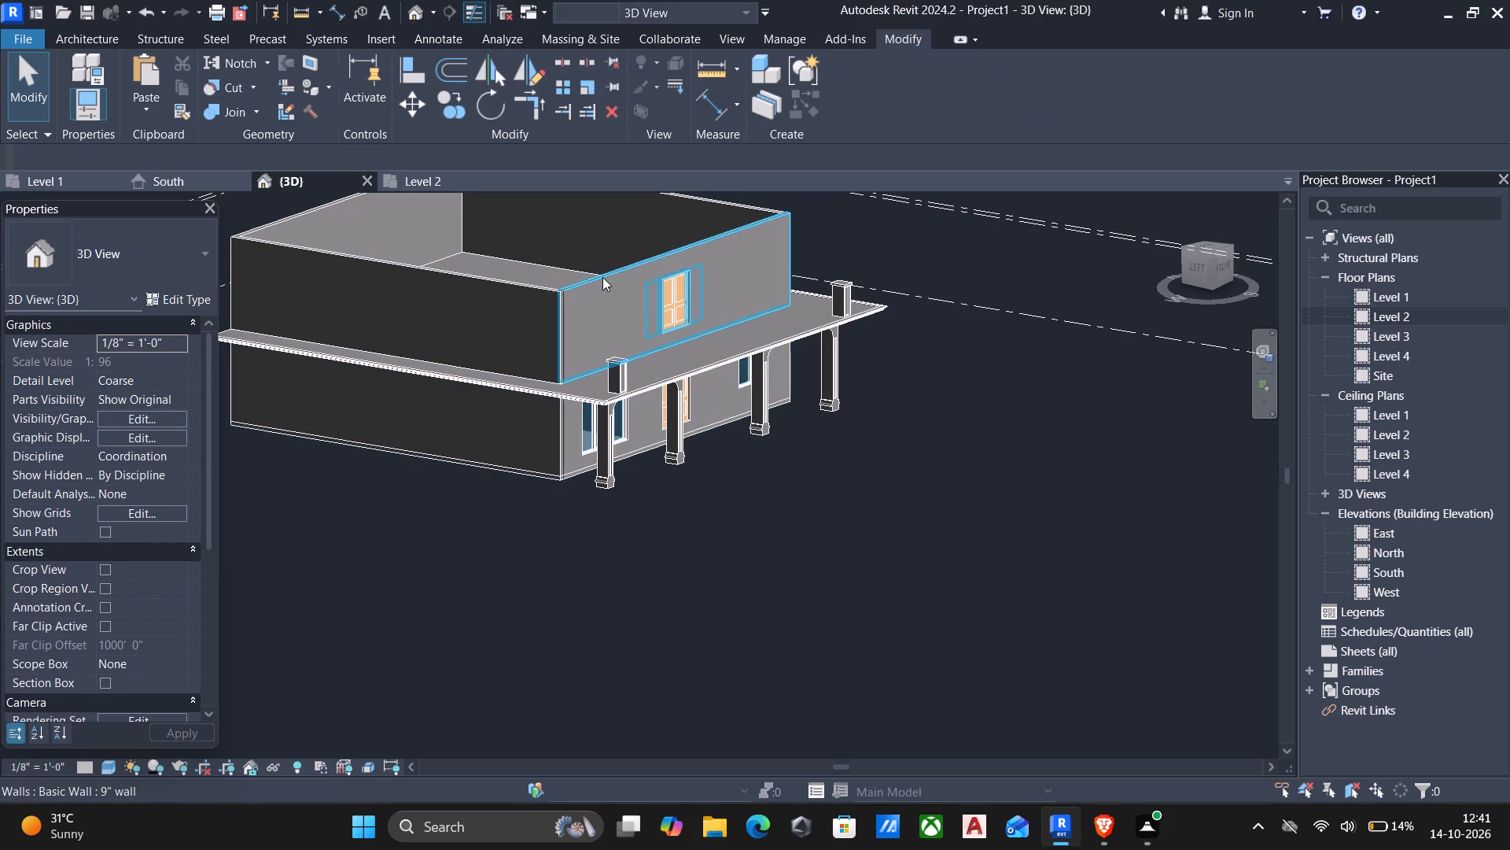
Select the full chain of four connected 9" exterior walls on the upper floor.
{"action": "left_click", "coordinate": [610, 277]}
{"action": "key", "text": "Tab"}
{"action": "key", "text": "Tab"}
{"action": "key", "text": "Tab"}
{"action": "key", "text": "Tab"}
{"action": "key", "text": "Tab"}
{"action": "key", "text": "Tab"}
{"action": "key", "text": "Tab"}
{"action": "key", "text": "Tab"}
{"action": "key", "text": "Tab"}
{"action": "key", "text": "Tab"}
{"action": "key", "text": "Tab"}
{"action": "key", "text": "Tab"}
{"action": "key", "text": "Tab"}
{"action": "key", "text": "Tab"}
{"action": "key", "text": "Tab"}
{"action": "key", "text": "Tab"}
{"action": "key", "text": "Tab"}
{"action": "key", "text": "Tab"}
{"action": "key", "text": "Tab"}
{"action": "key", "text": "Tab"}
{"action": "left_click", "coordinate": [573, 279]}
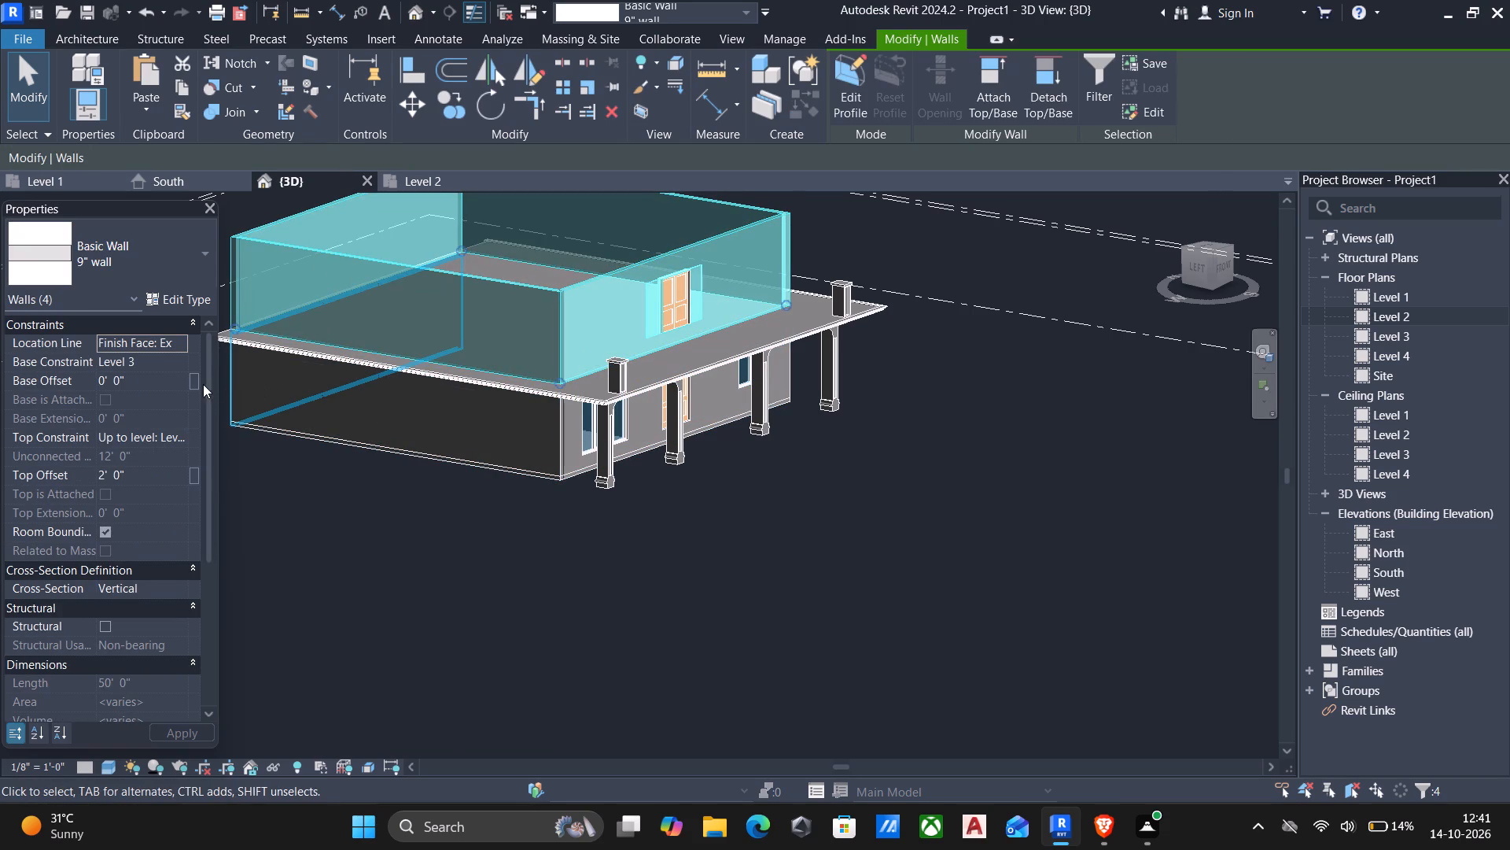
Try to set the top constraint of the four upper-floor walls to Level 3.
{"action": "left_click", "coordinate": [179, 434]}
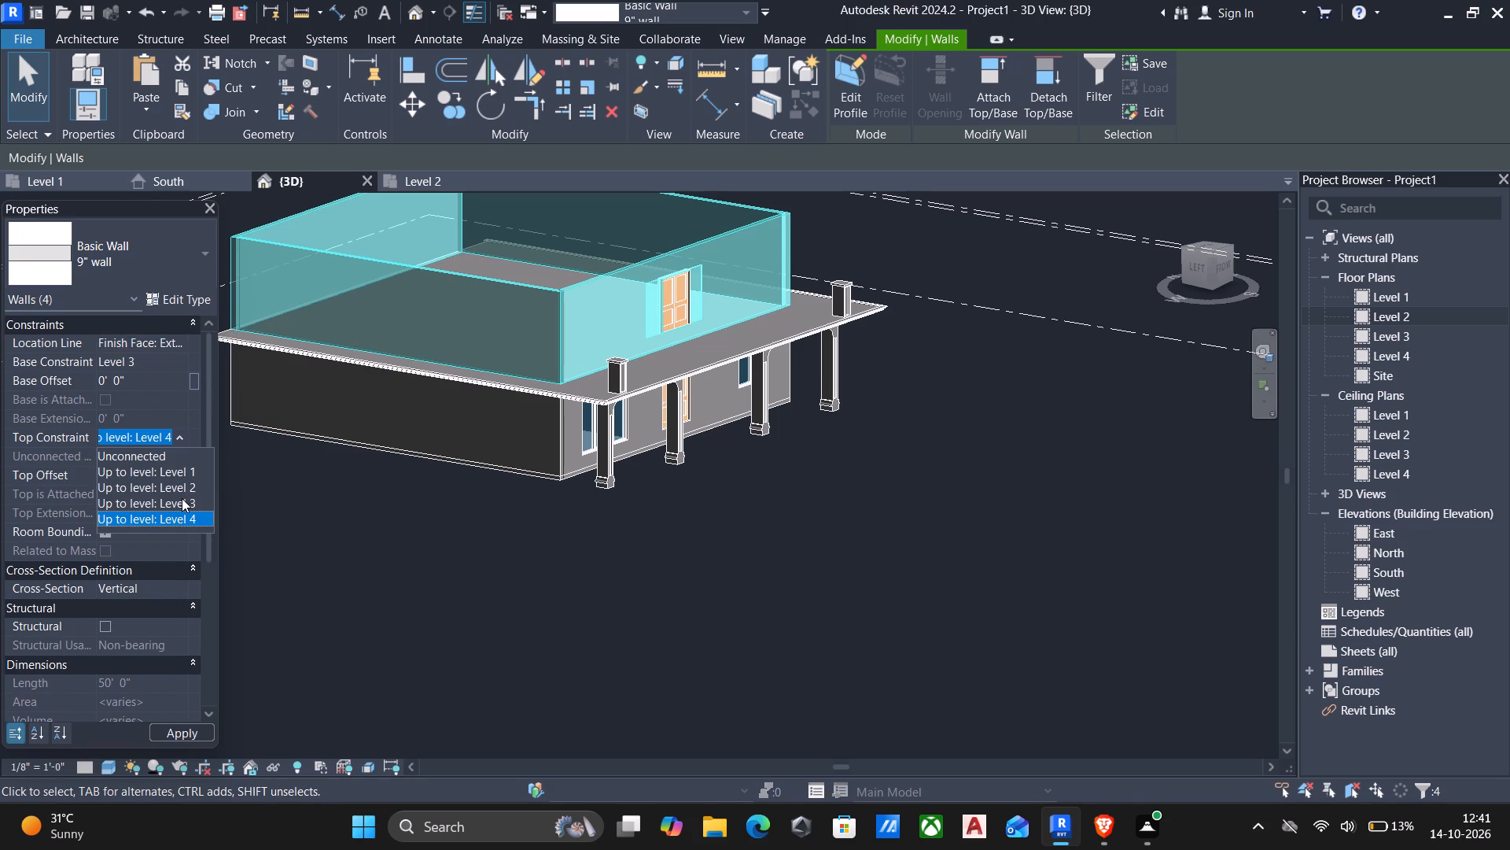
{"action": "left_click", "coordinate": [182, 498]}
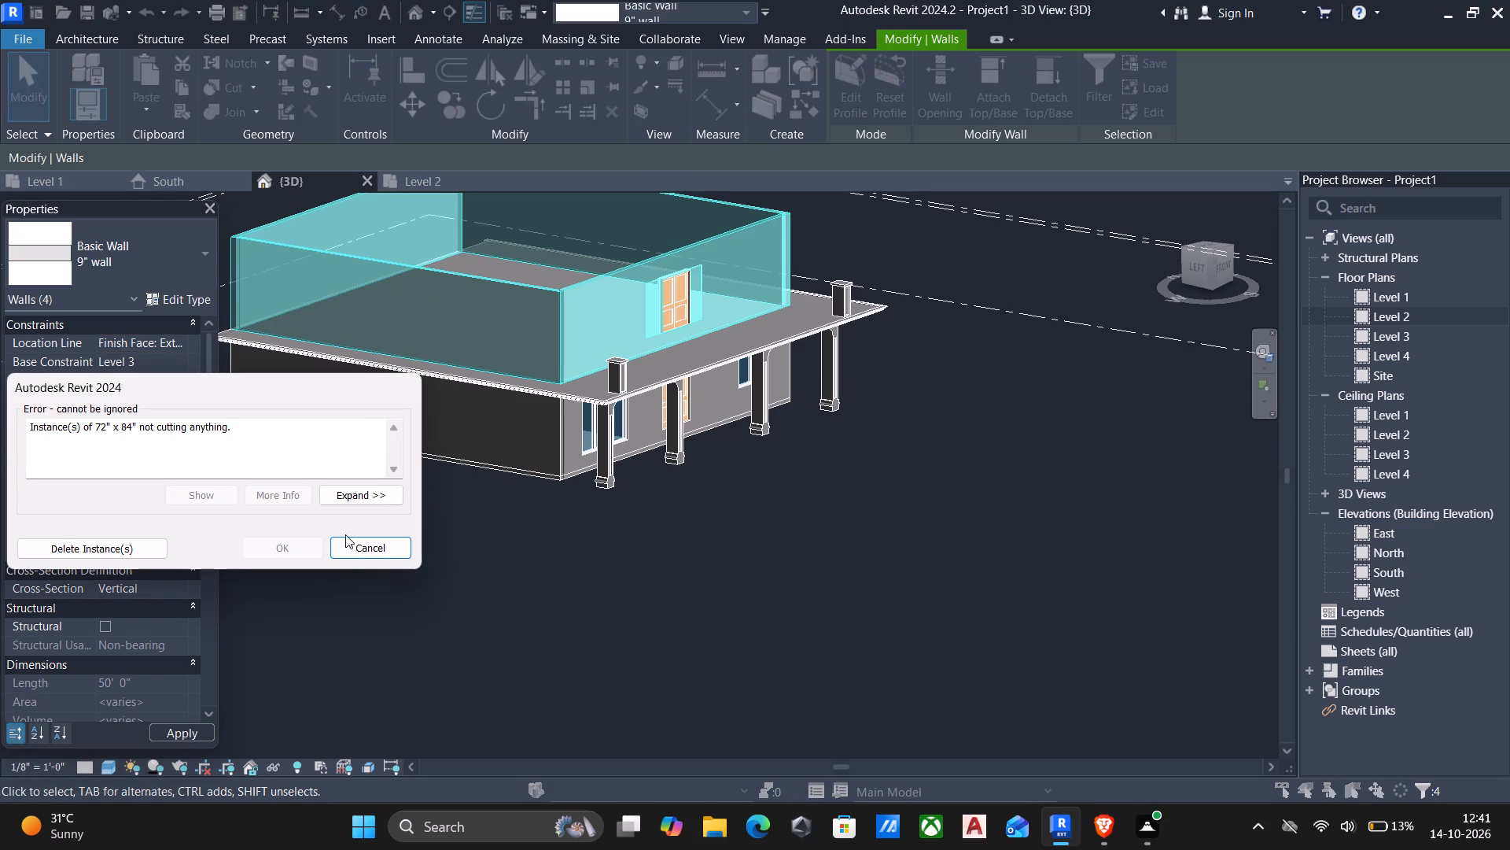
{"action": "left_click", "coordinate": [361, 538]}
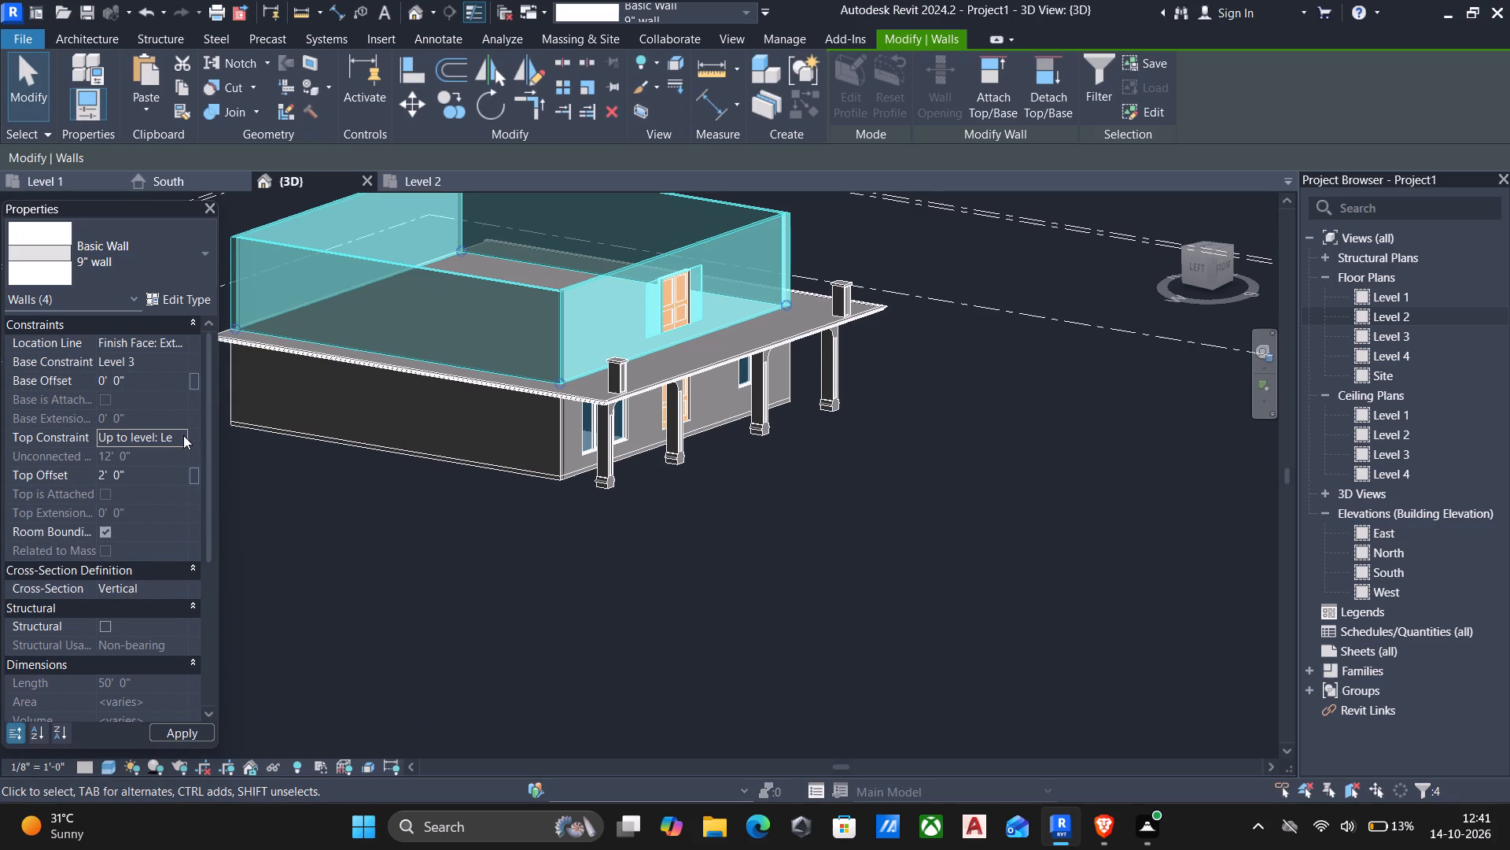
Set the top offset of the four upper-floor walls to 0'.
{"action": "left_click", "coordinate": [163, 474]}
{"action": "type", "text": "0'"}
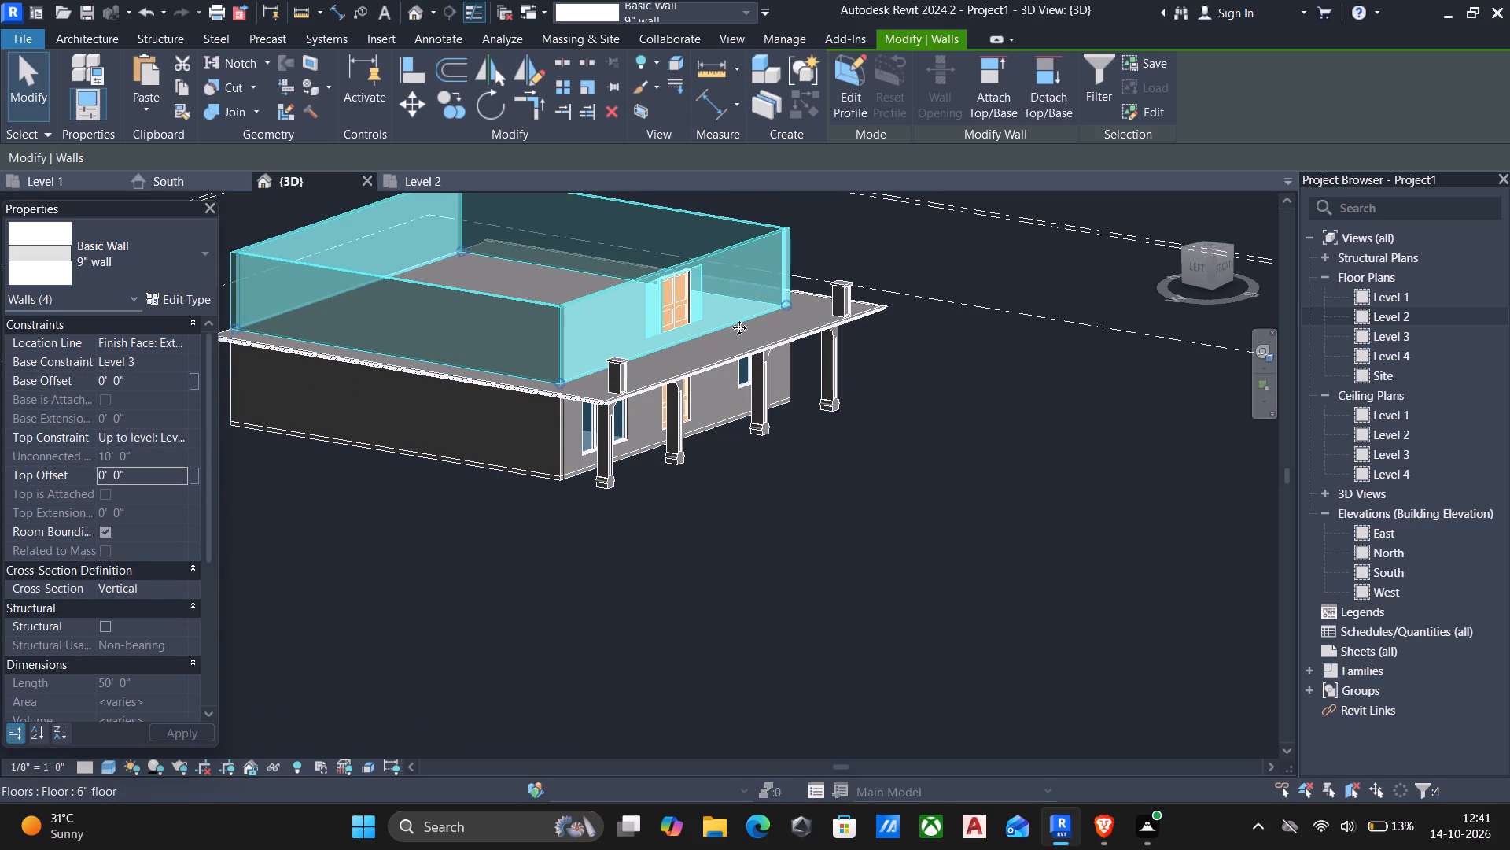
Set the sill height of the upper-floor double door in the front wall to 0.
{"action": "left_click", "coordinate": [675, 317]}
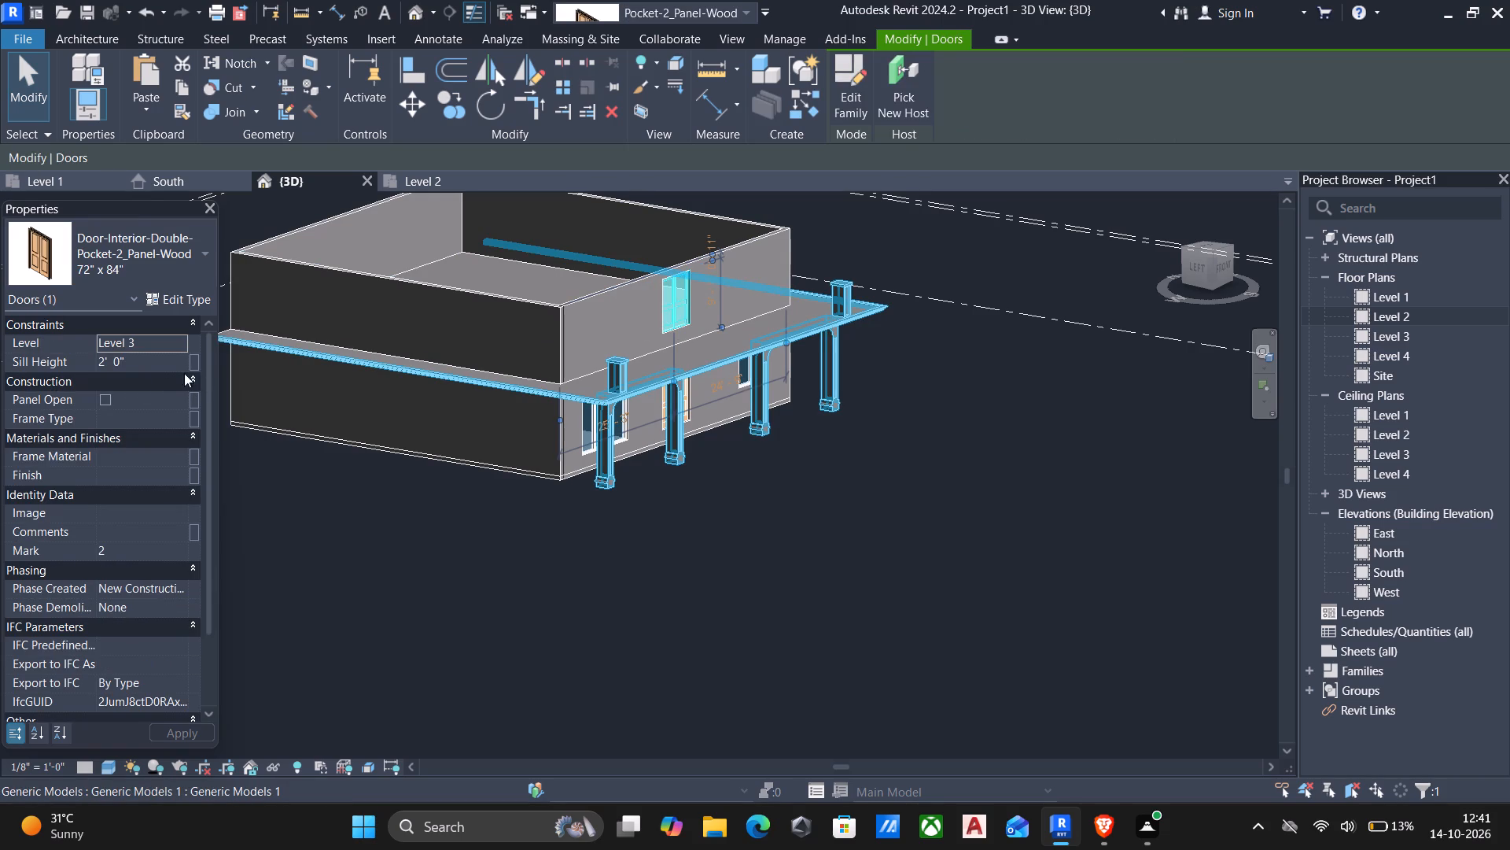
{"action": "left_click", "coordinate": [145, 364]}
{"action": "key", "text": "0"}
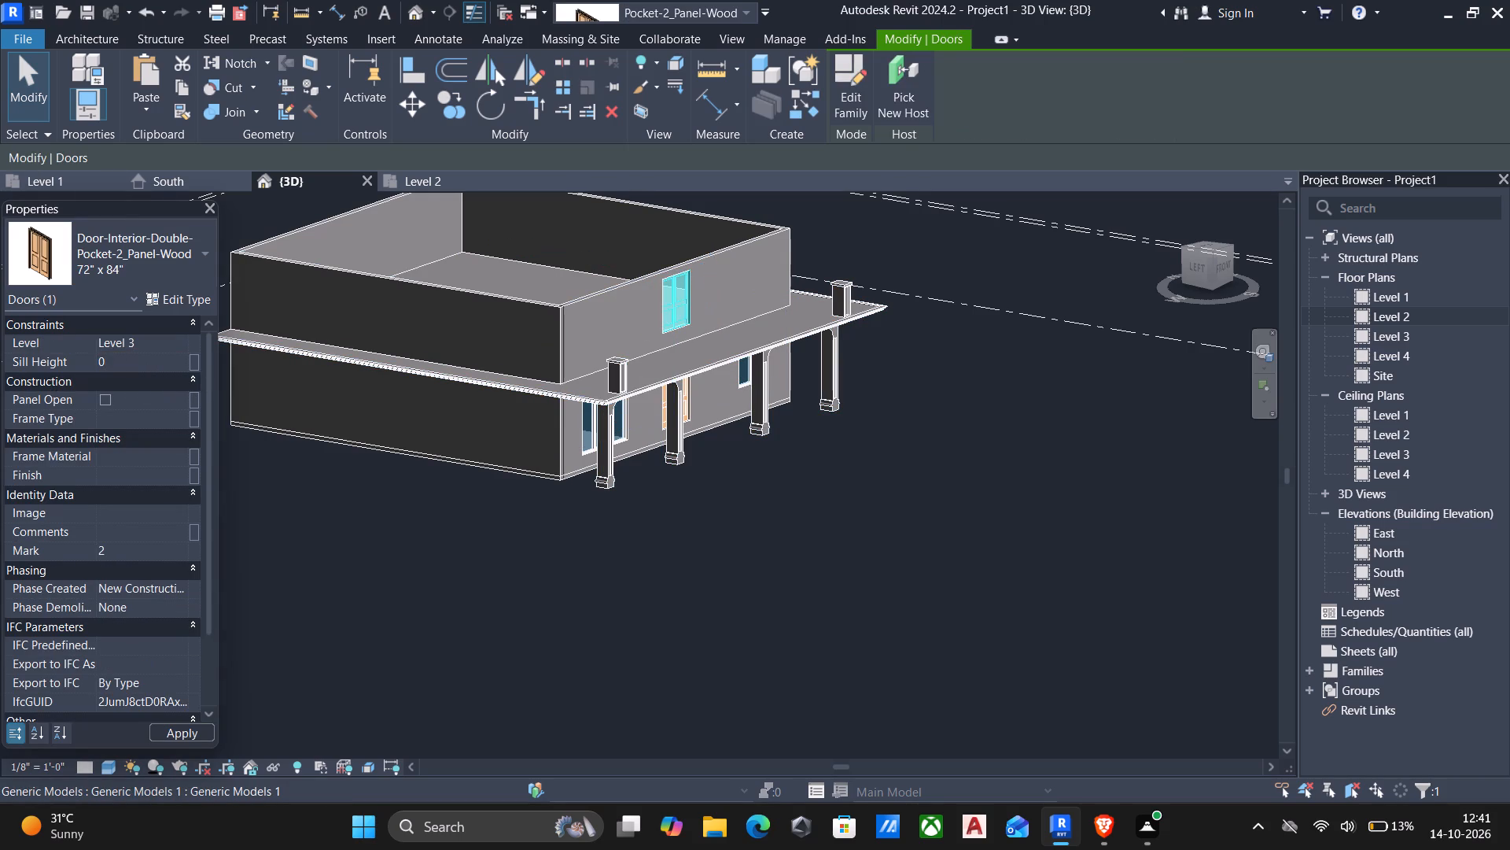
{"action": "key", "text": "Escape"}
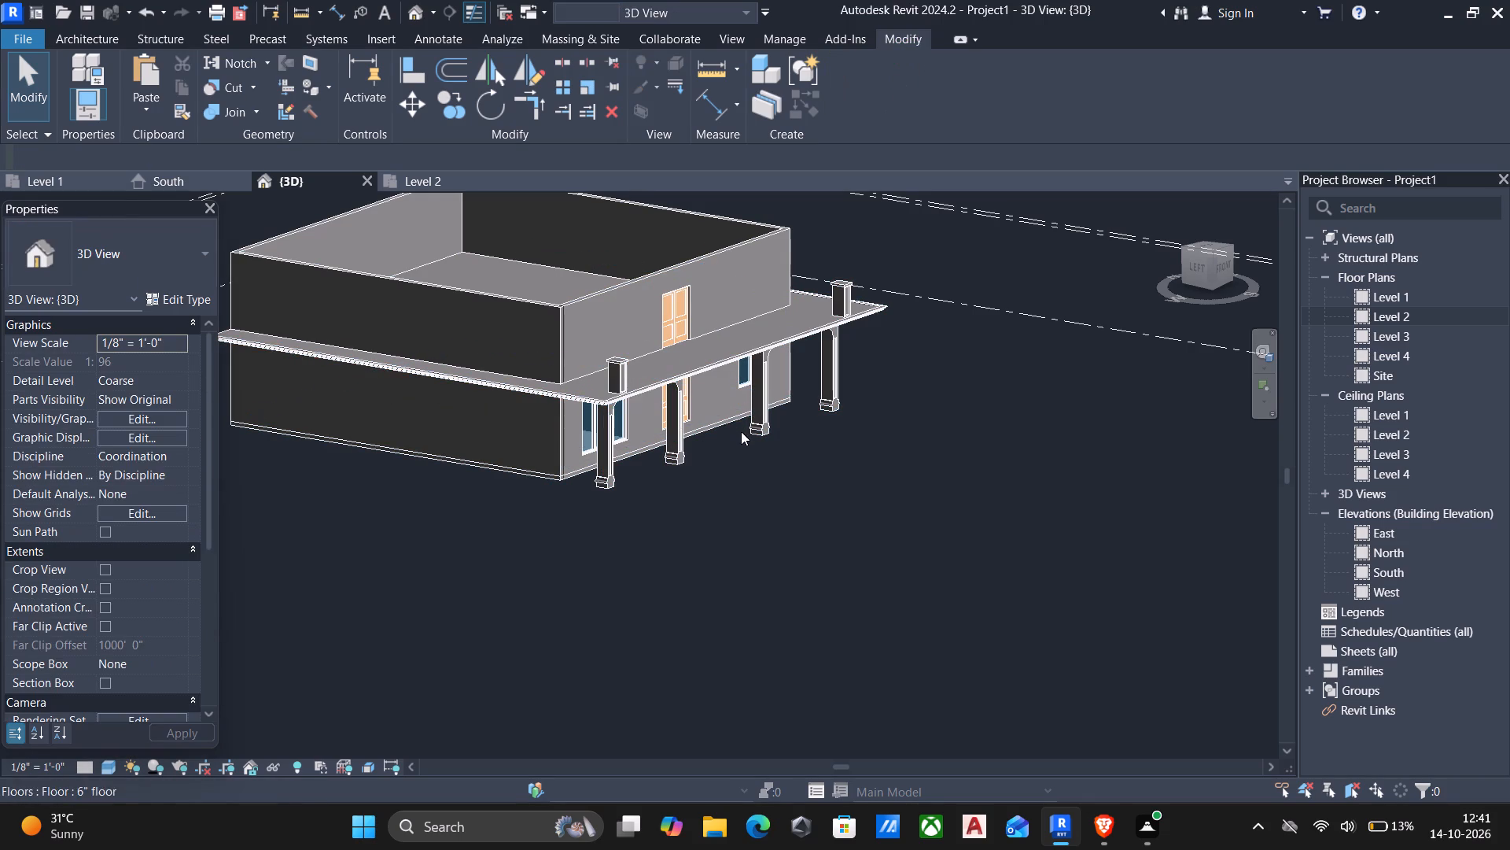
Review the upper walls and the upper-floor door from the front and both sides of the house.
{"action": "middle_click_drag", "start_coordinate": [725, 469], "coordinate": [646, 440]}
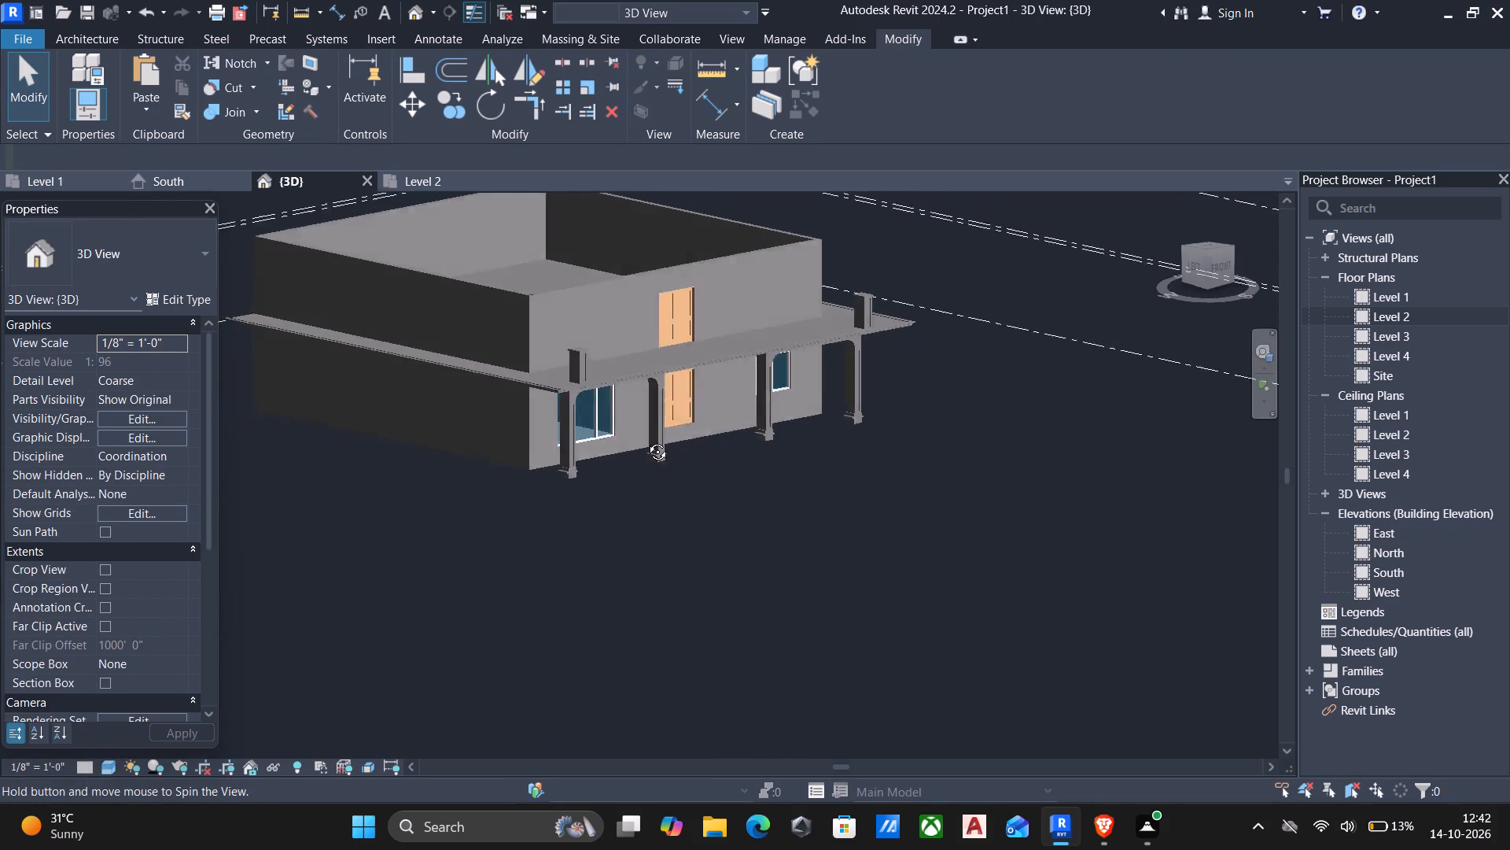
{"action": "middle_click_drag", "start_coordinate": [646, 440], "coordinate": [530, 429]}
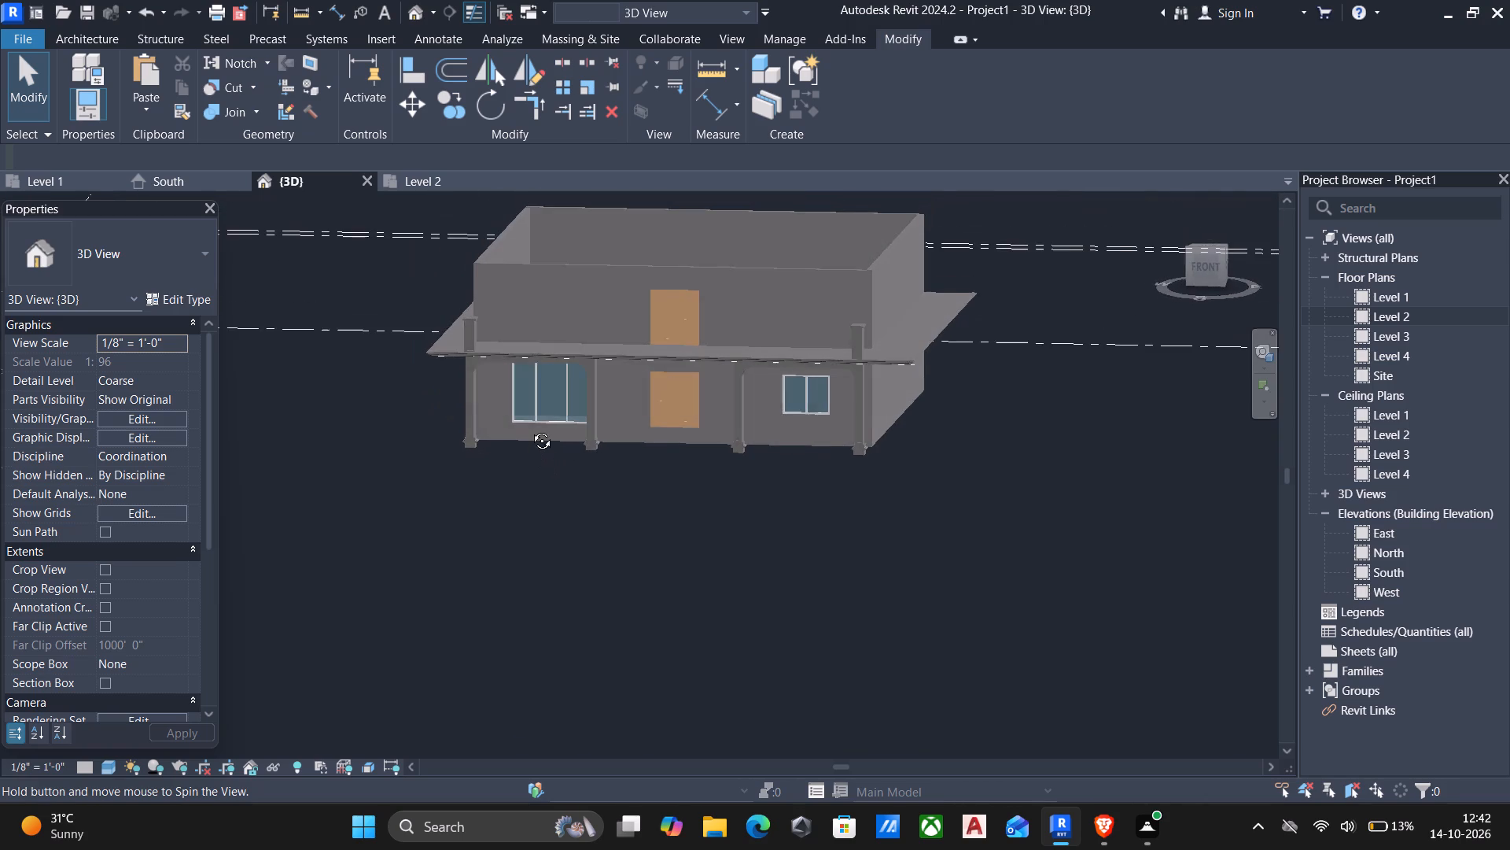
{"action": "middle_click_drag", "start_coordinate": [530, 429], "coordinate": [519, 422]}
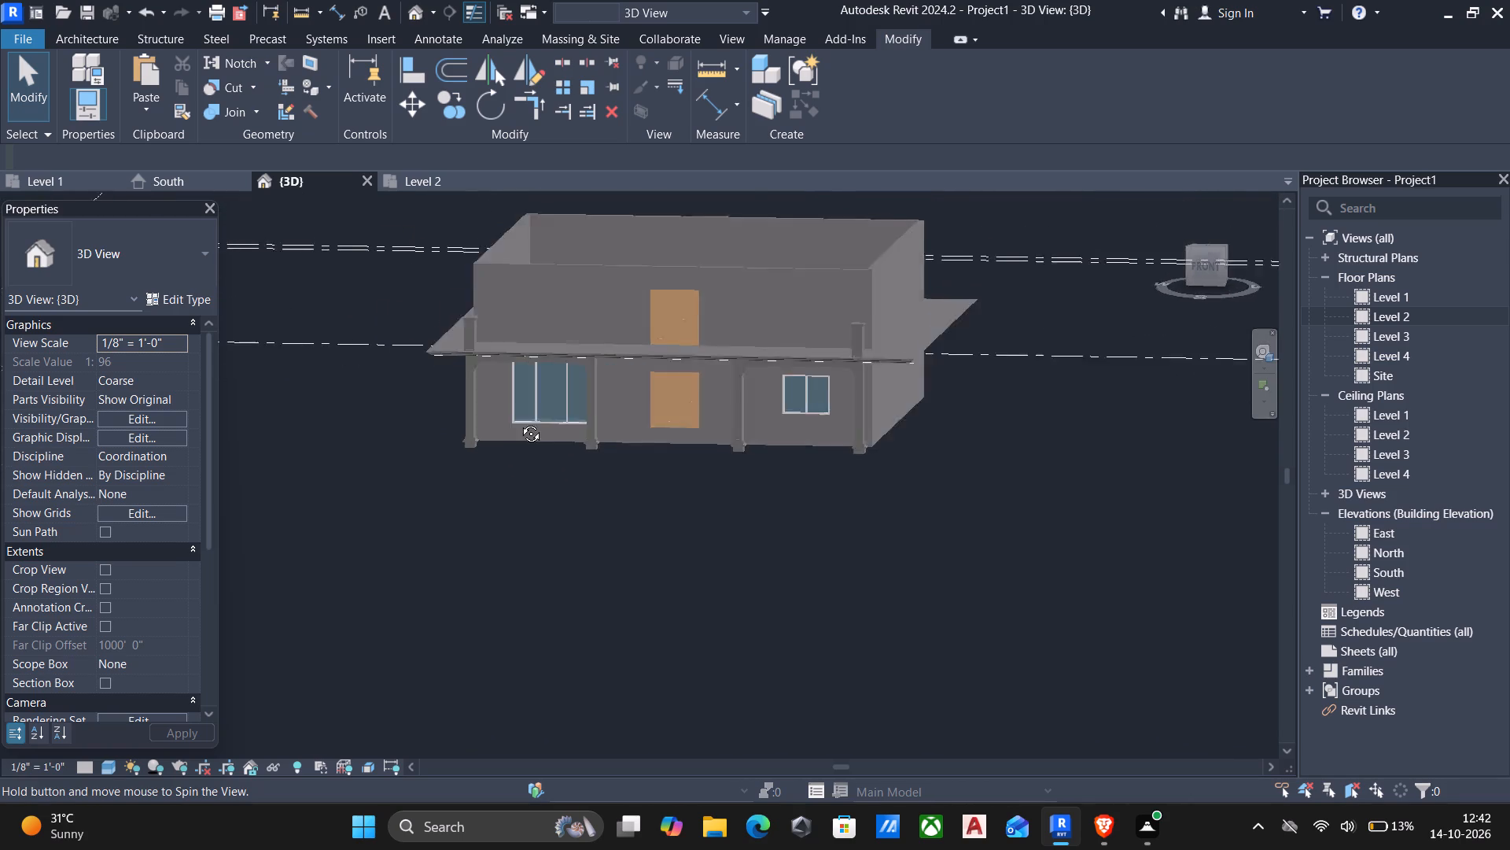
{"action": "middle_click_drag", "start_coordinate": [519, 422], "coordinate": [581, 382]}
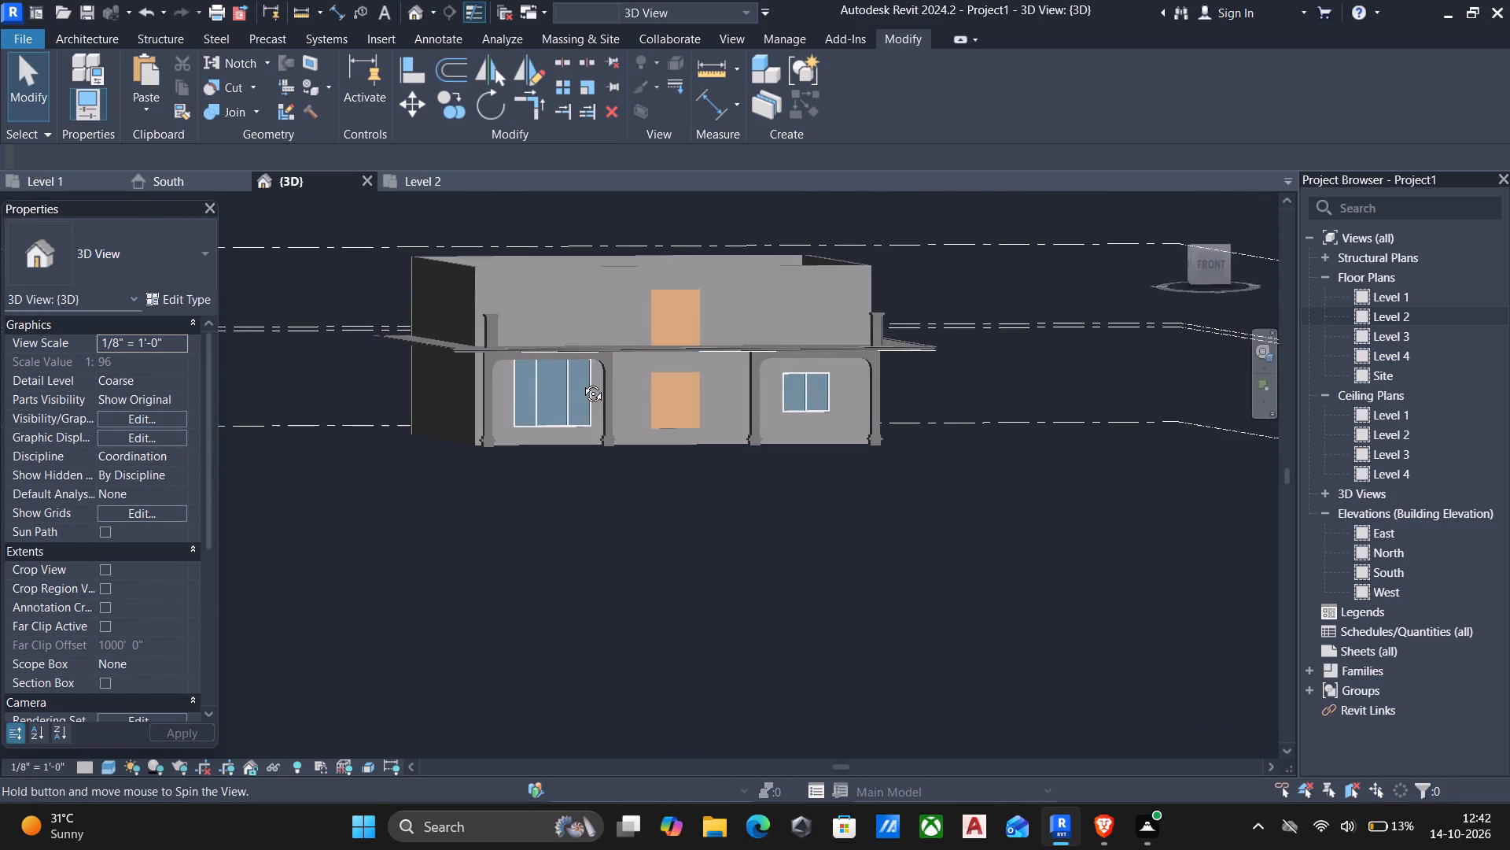
{"action": "middle_click_drag", "start_coordinate": [581, 382], "coordinate": [565, 394]}
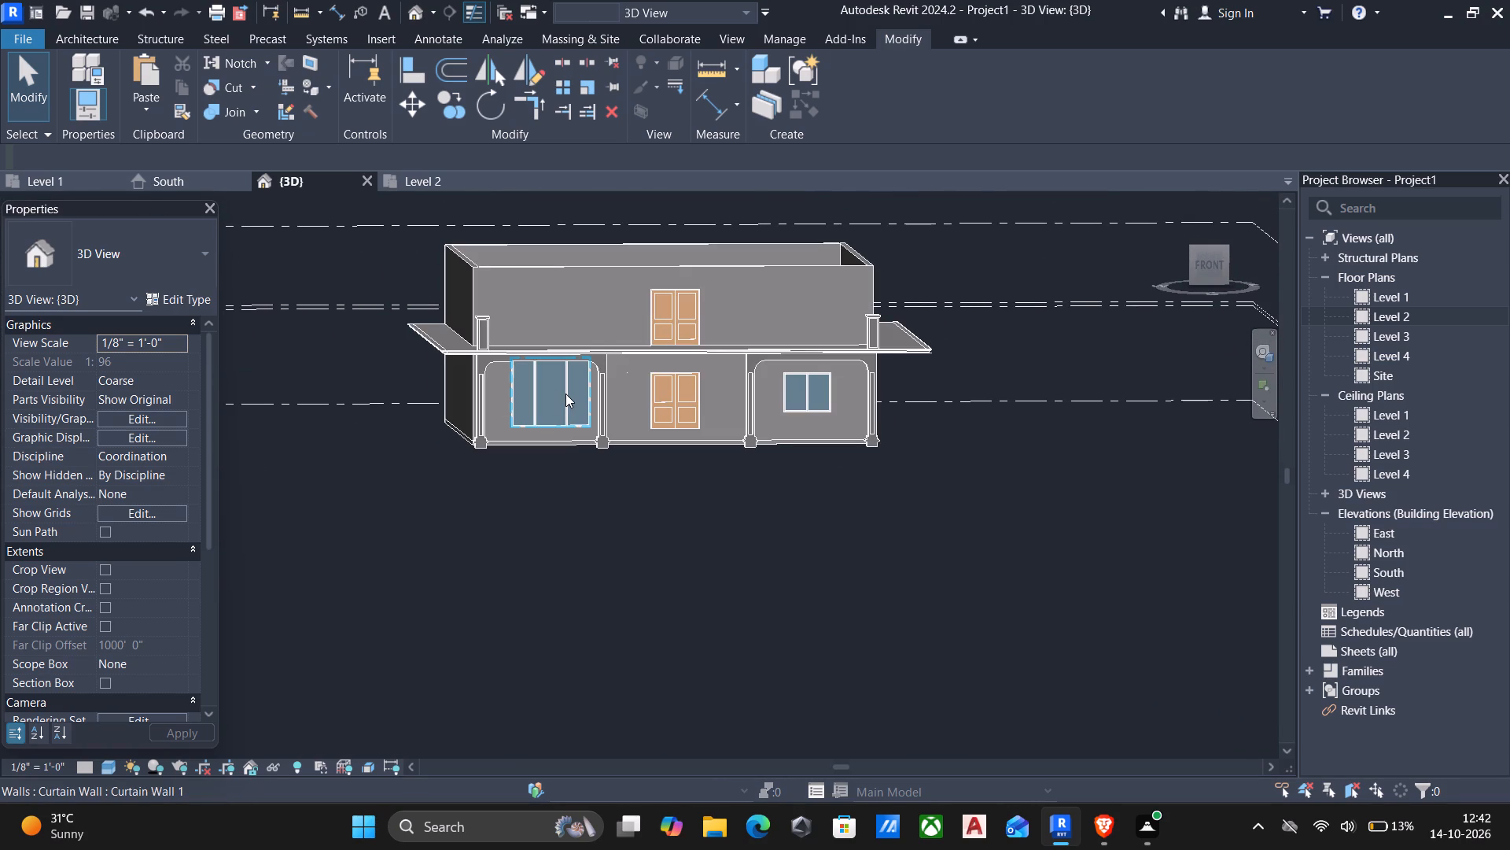
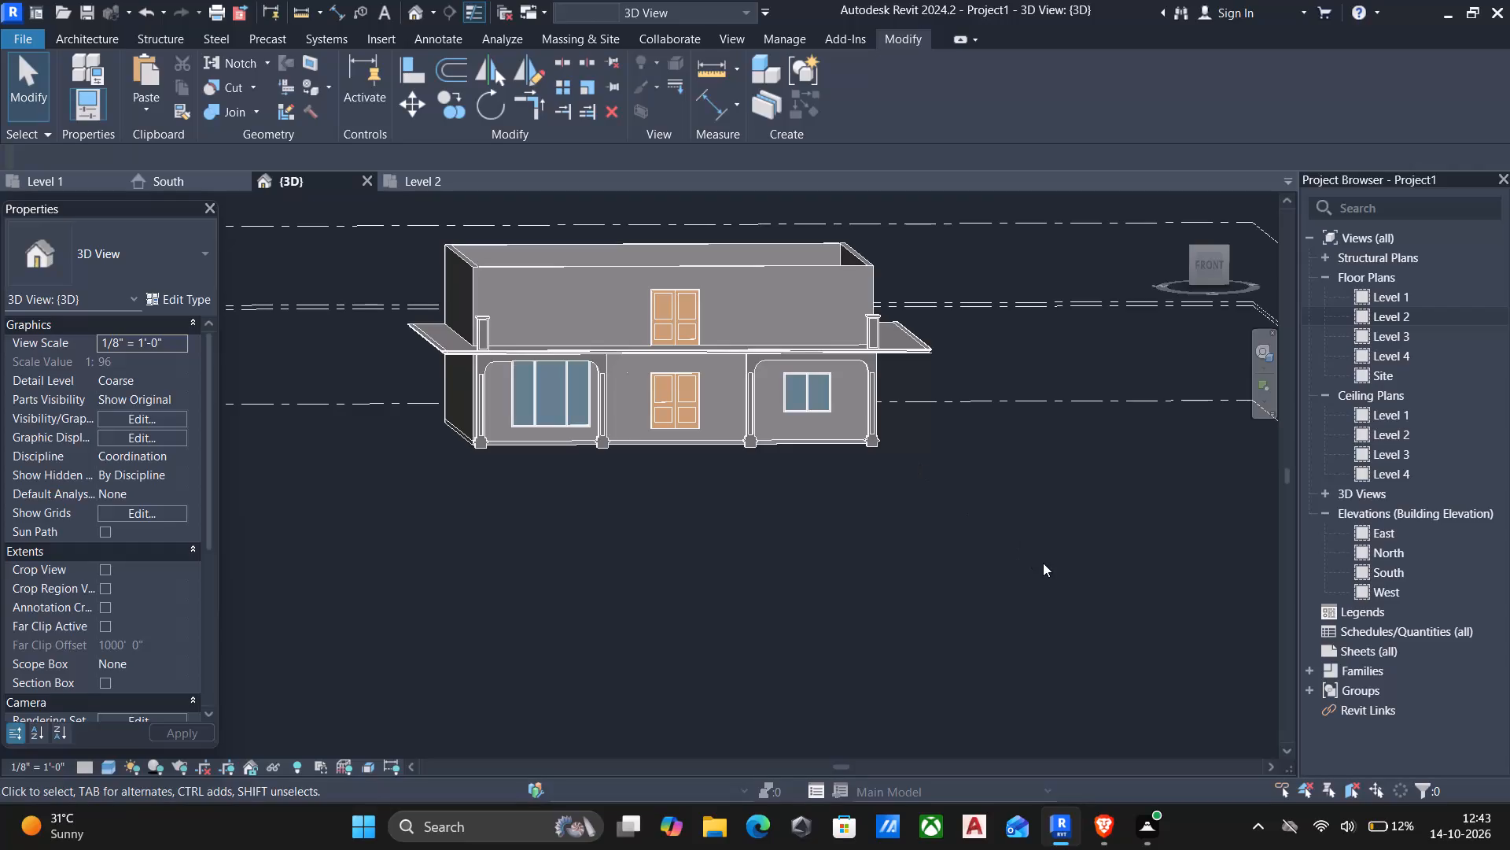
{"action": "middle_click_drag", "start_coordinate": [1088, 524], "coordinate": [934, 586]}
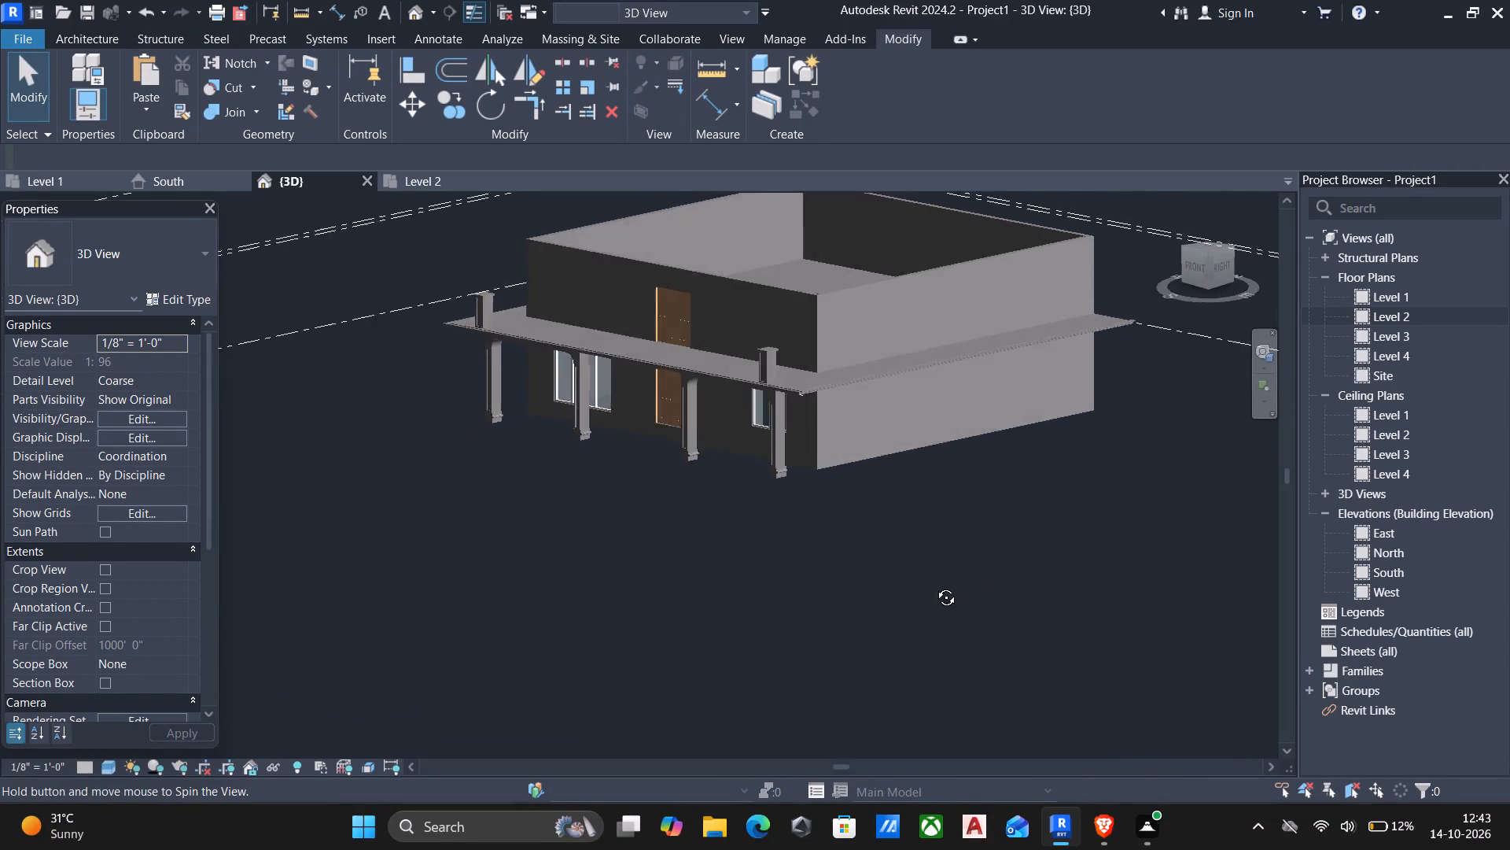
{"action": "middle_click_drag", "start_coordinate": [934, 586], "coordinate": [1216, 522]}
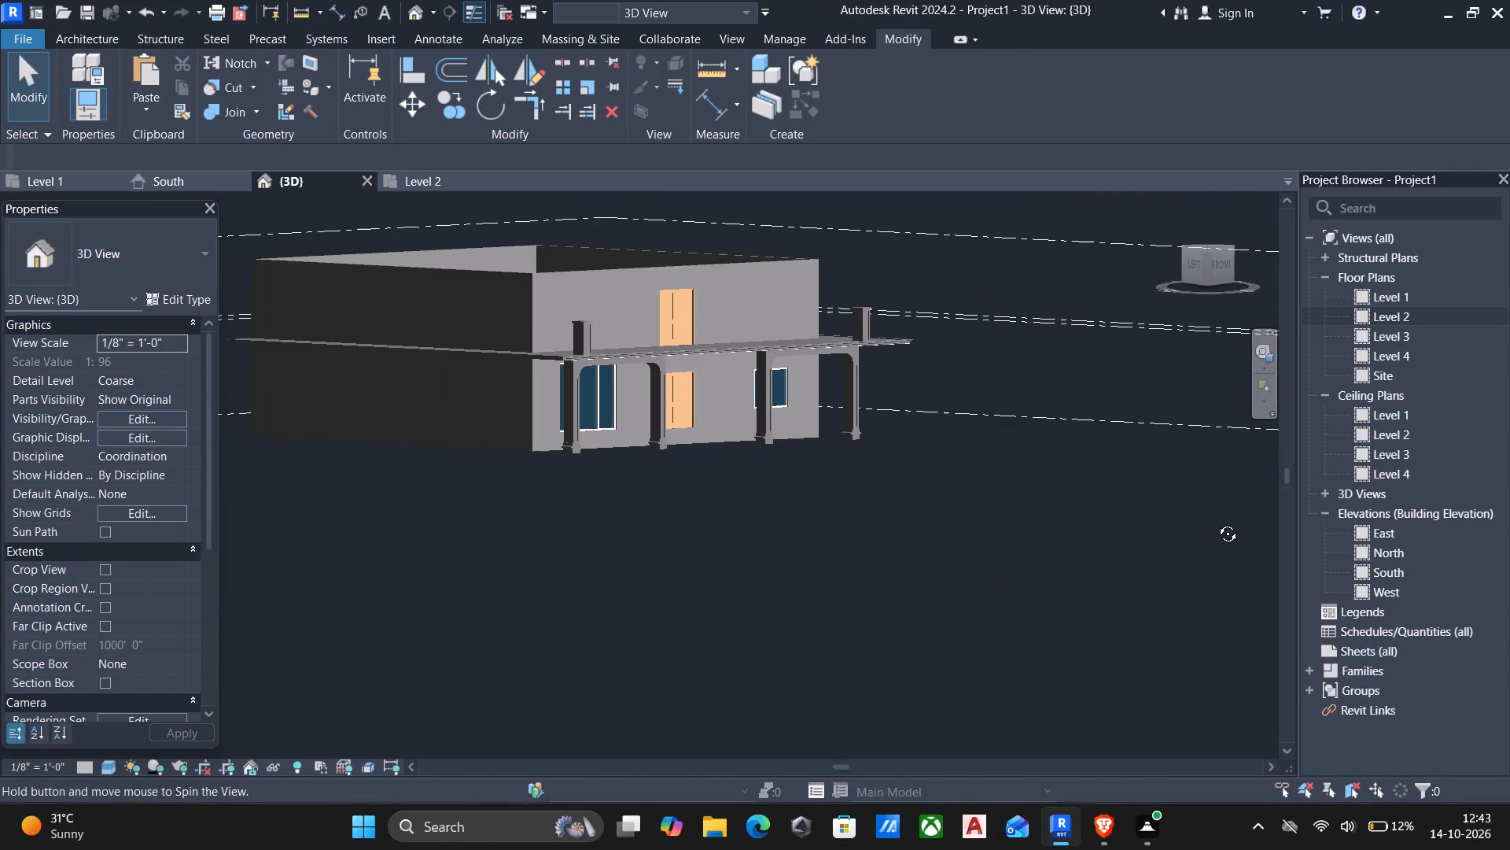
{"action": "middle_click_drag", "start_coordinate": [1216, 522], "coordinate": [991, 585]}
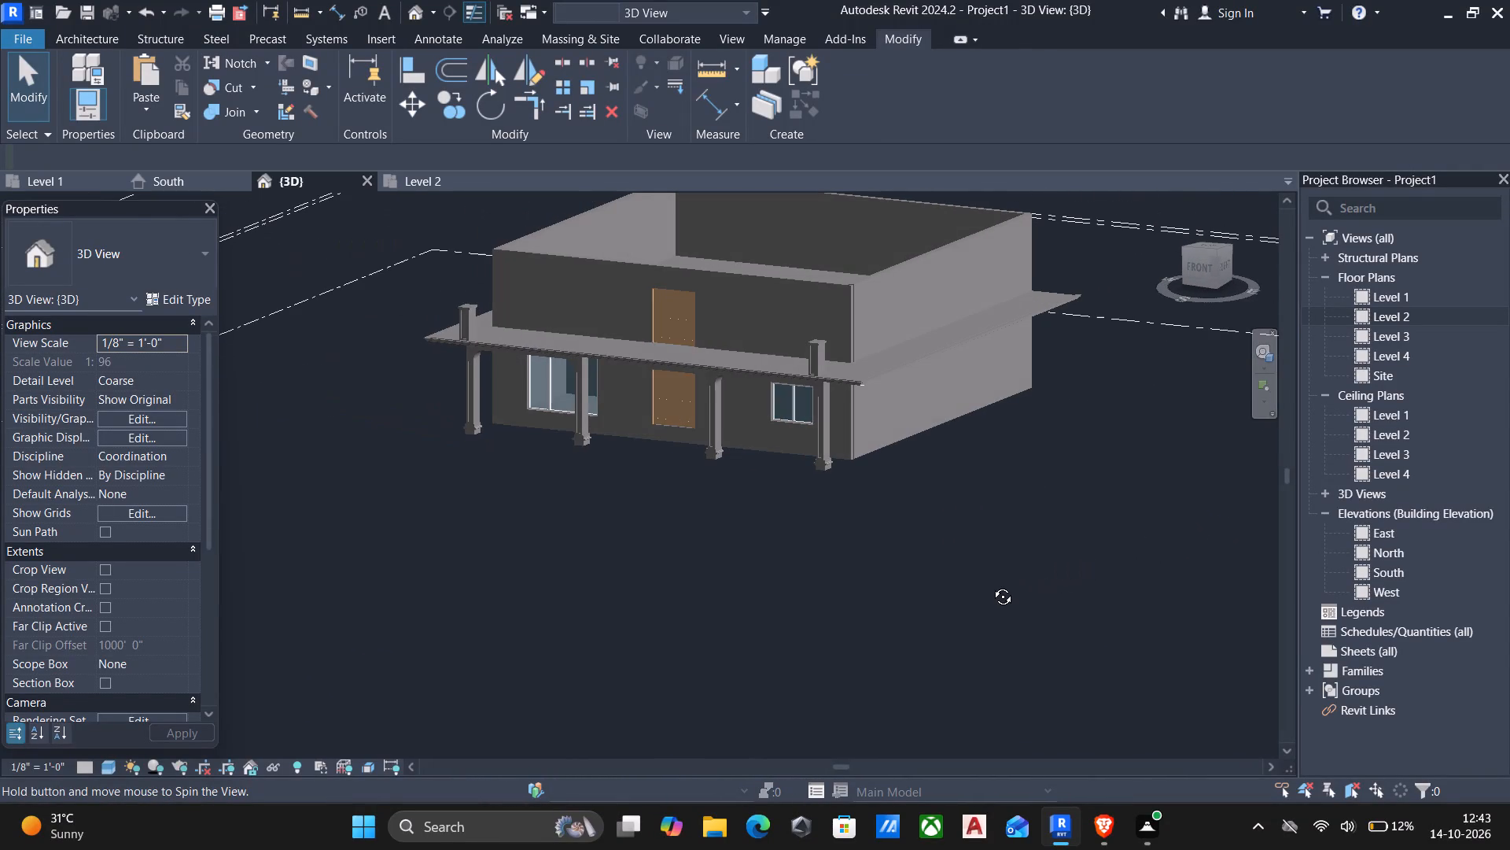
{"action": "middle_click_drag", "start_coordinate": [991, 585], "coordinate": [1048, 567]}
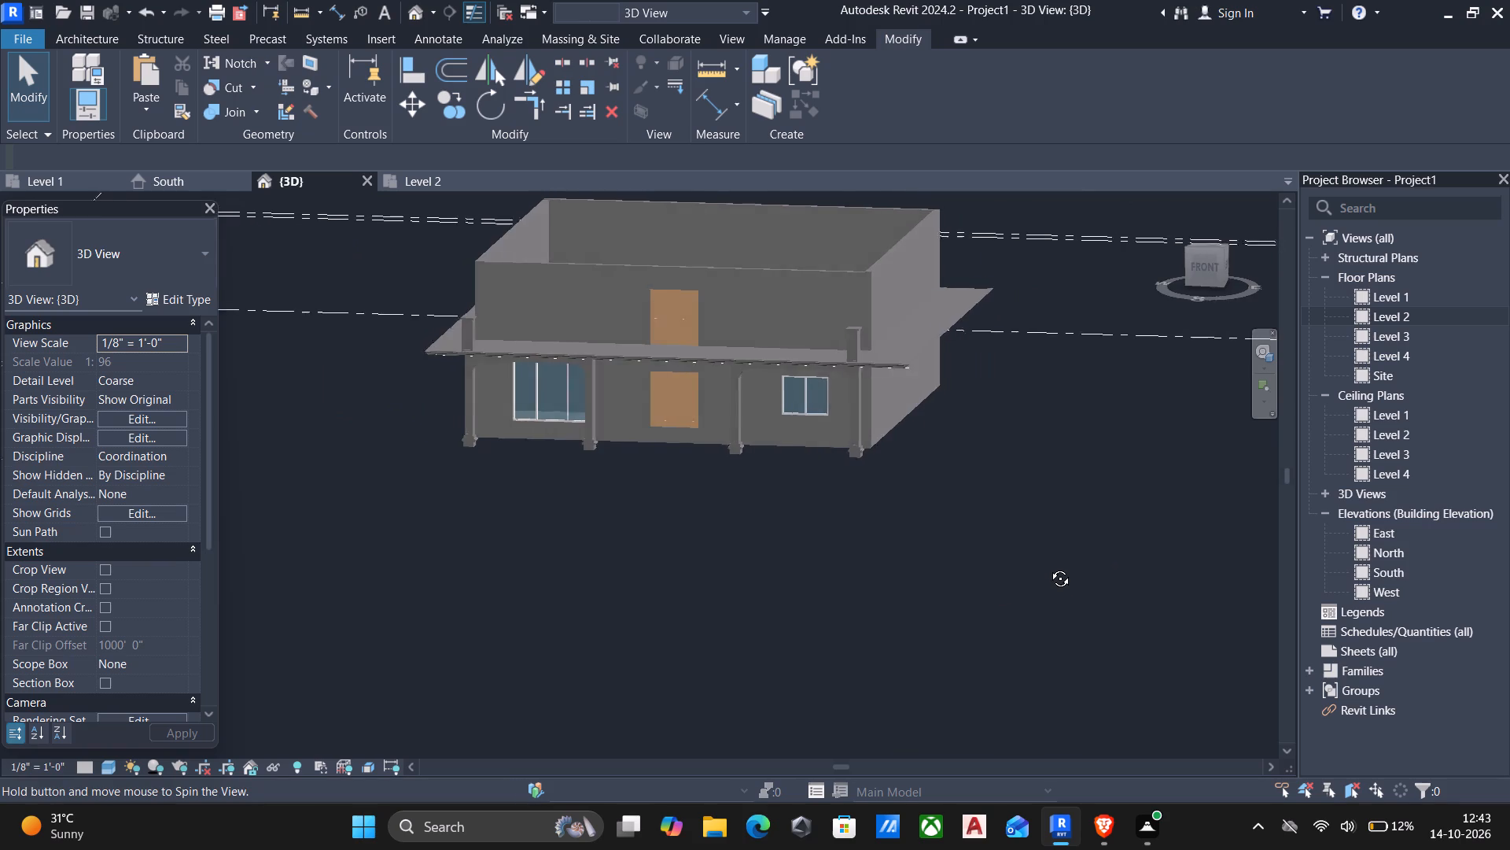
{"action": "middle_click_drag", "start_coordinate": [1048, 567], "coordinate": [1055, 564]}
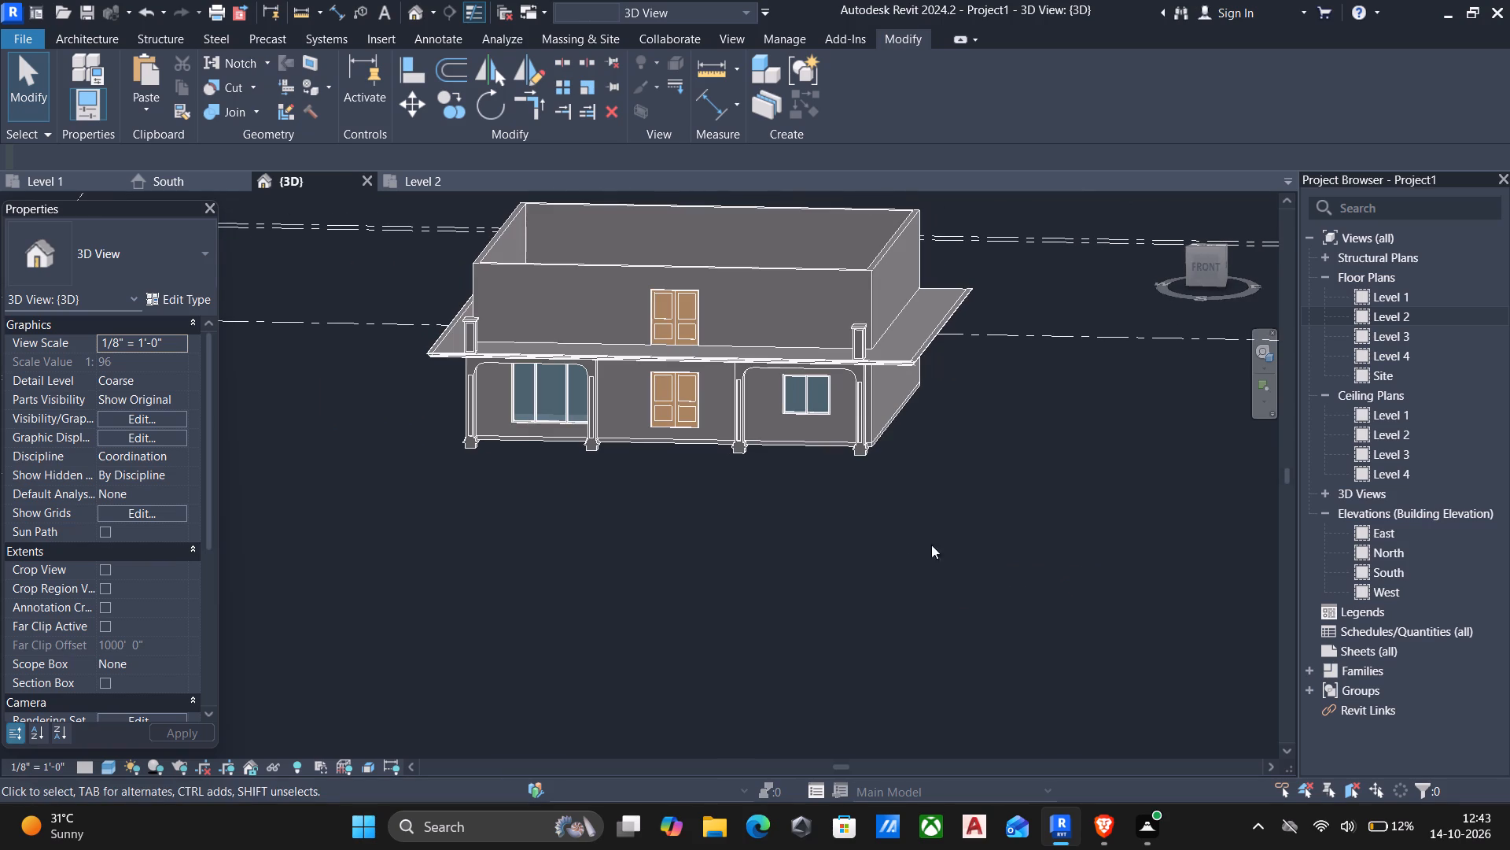
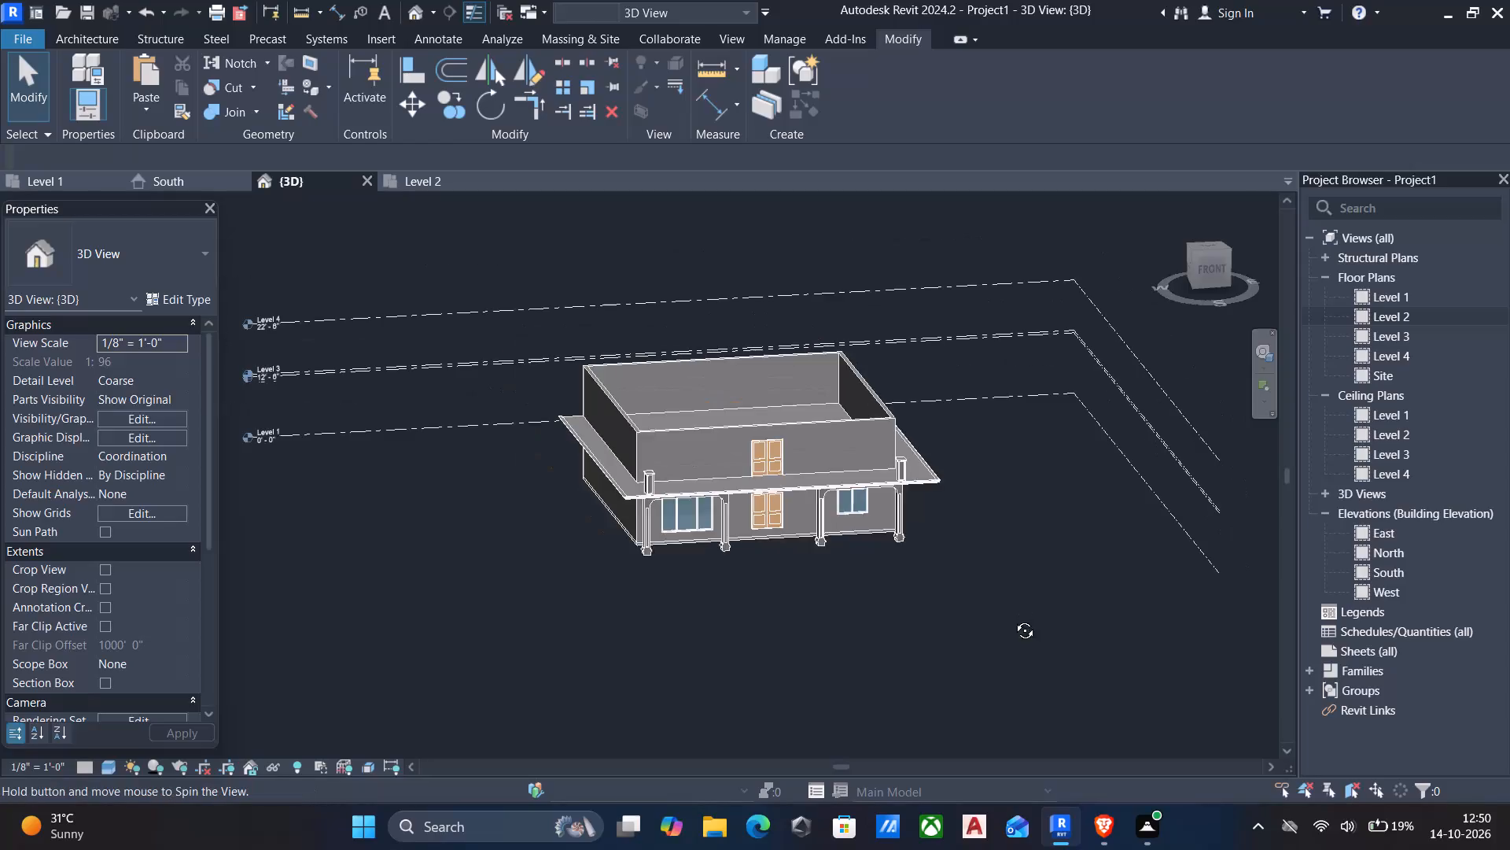
Dismiss the MyASUS system update notification.
{"action": "middle_click_drag", "start_coordinate": [1013, 619], "coordinate": [889, 650], "text": "shift"}
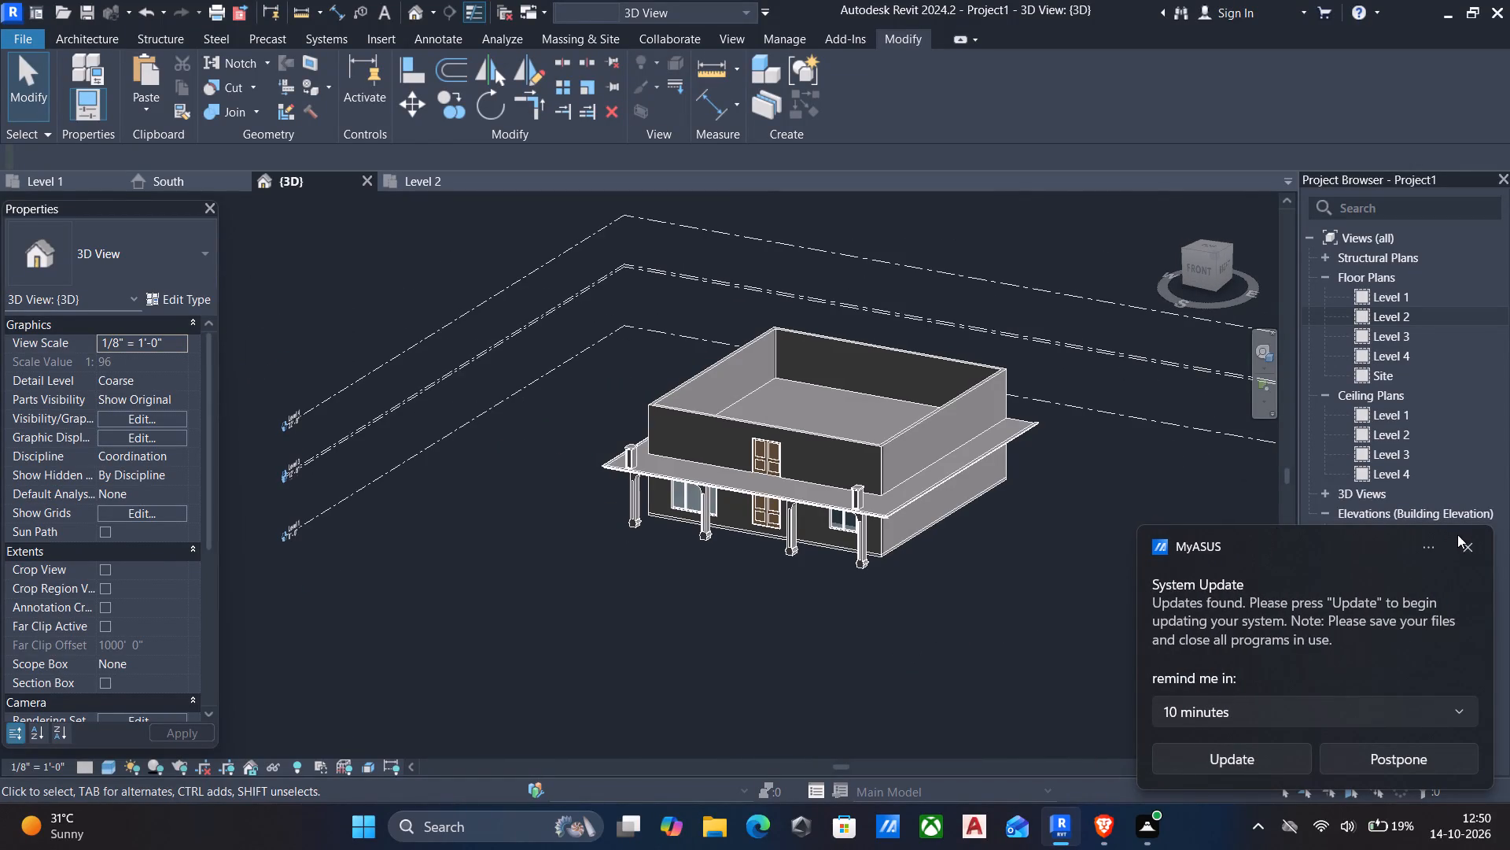
{"action": "left_click", "coordinate": [1463, 544]}
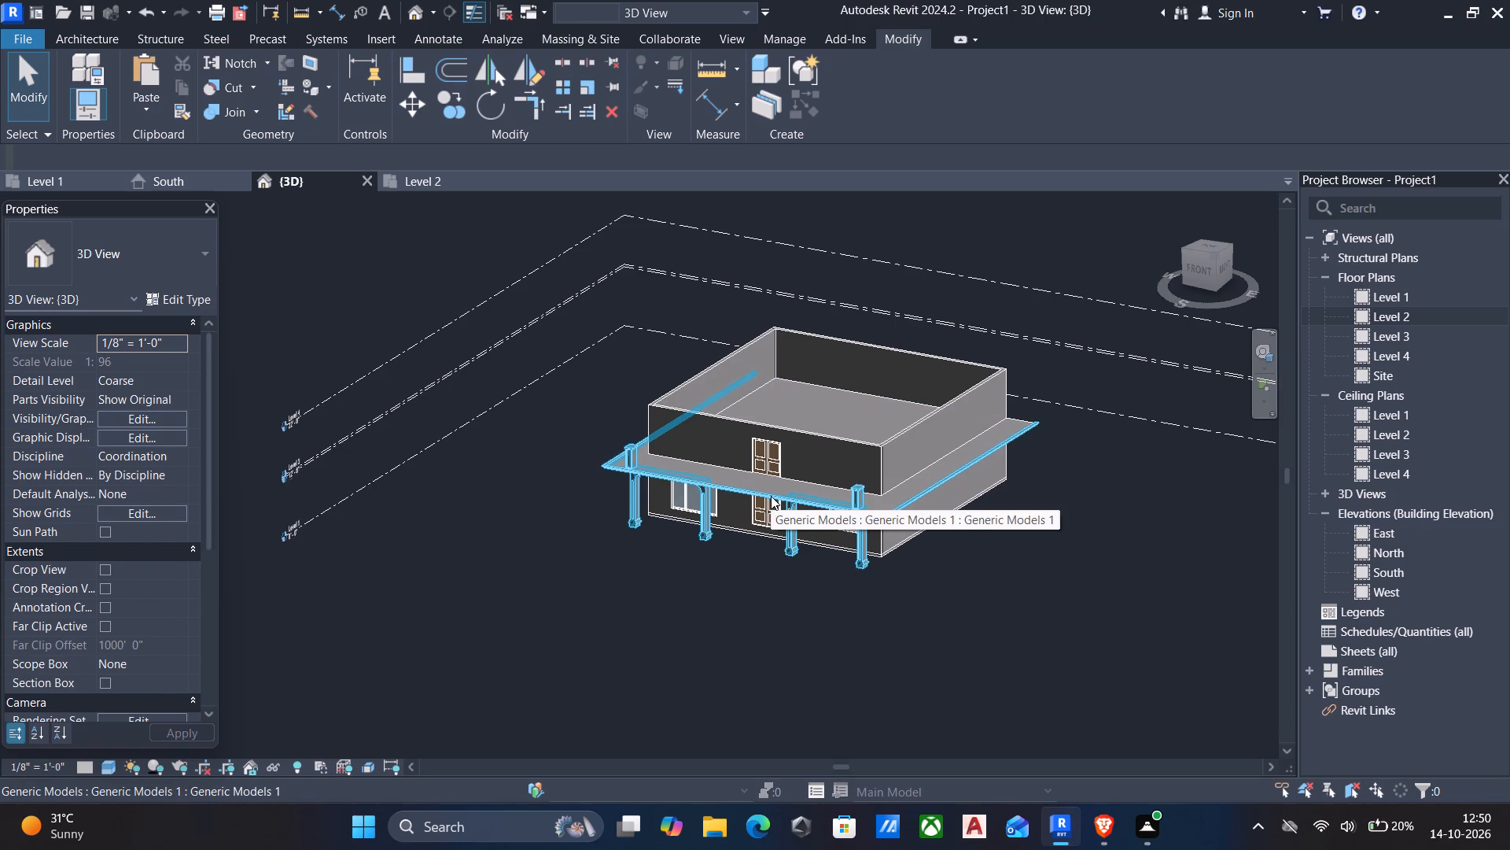
Open the porch's generic model of columns and cornices for in-place editing.
{"action": "left_click", "coordinate": [790, 534]}
{"action": "left_click", "coordinate": [842, 100]}
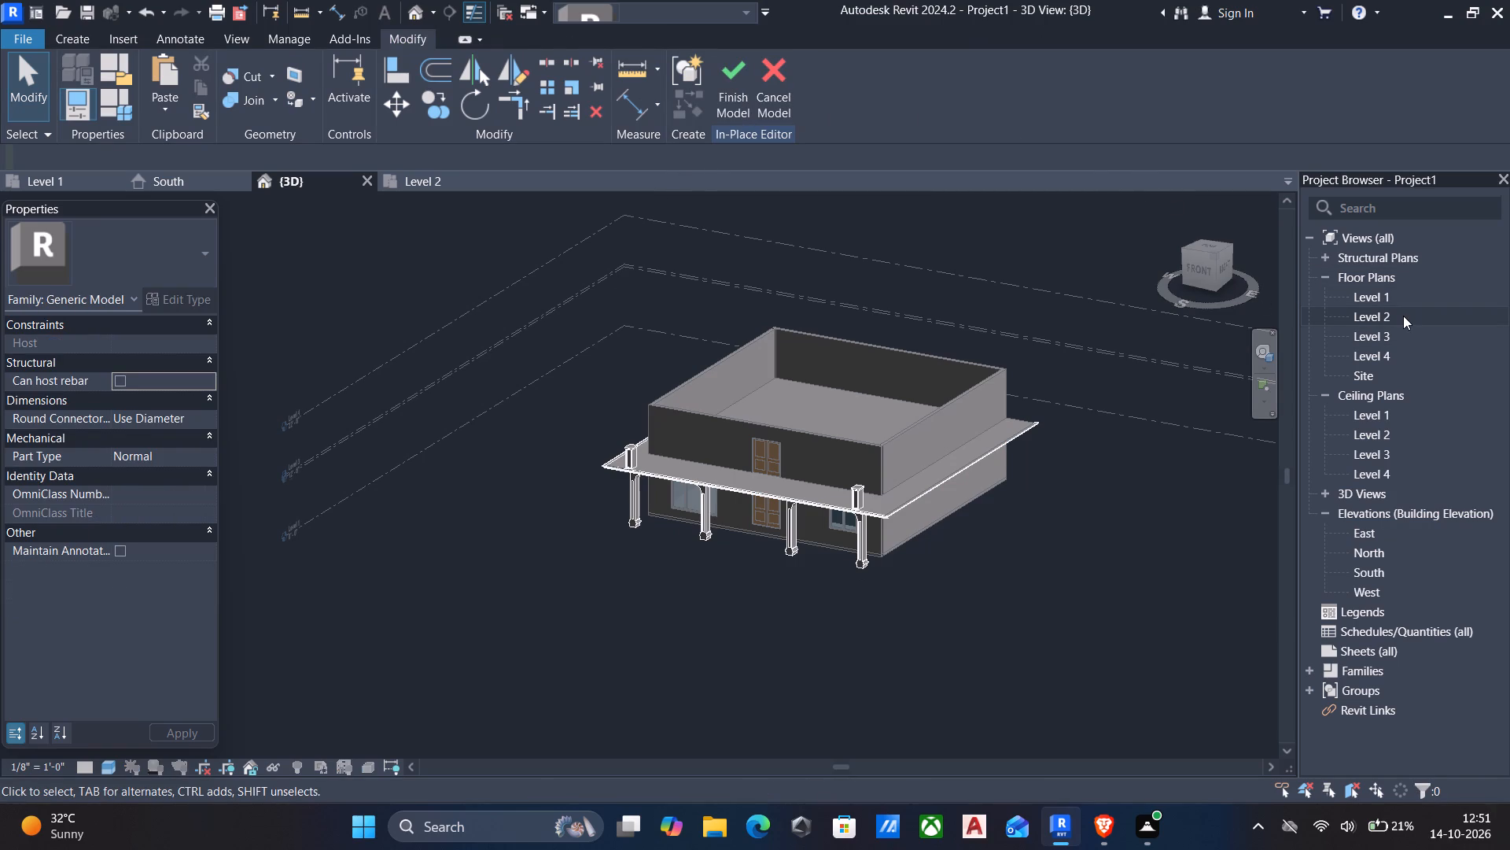
Start an Extrusion and pick the top face of the porch's front cornice strip as its work plane.
{"action": "left_click", "coordinate": [72, 39]}
{"action": "left_click", "coordinate": [170, 64]}
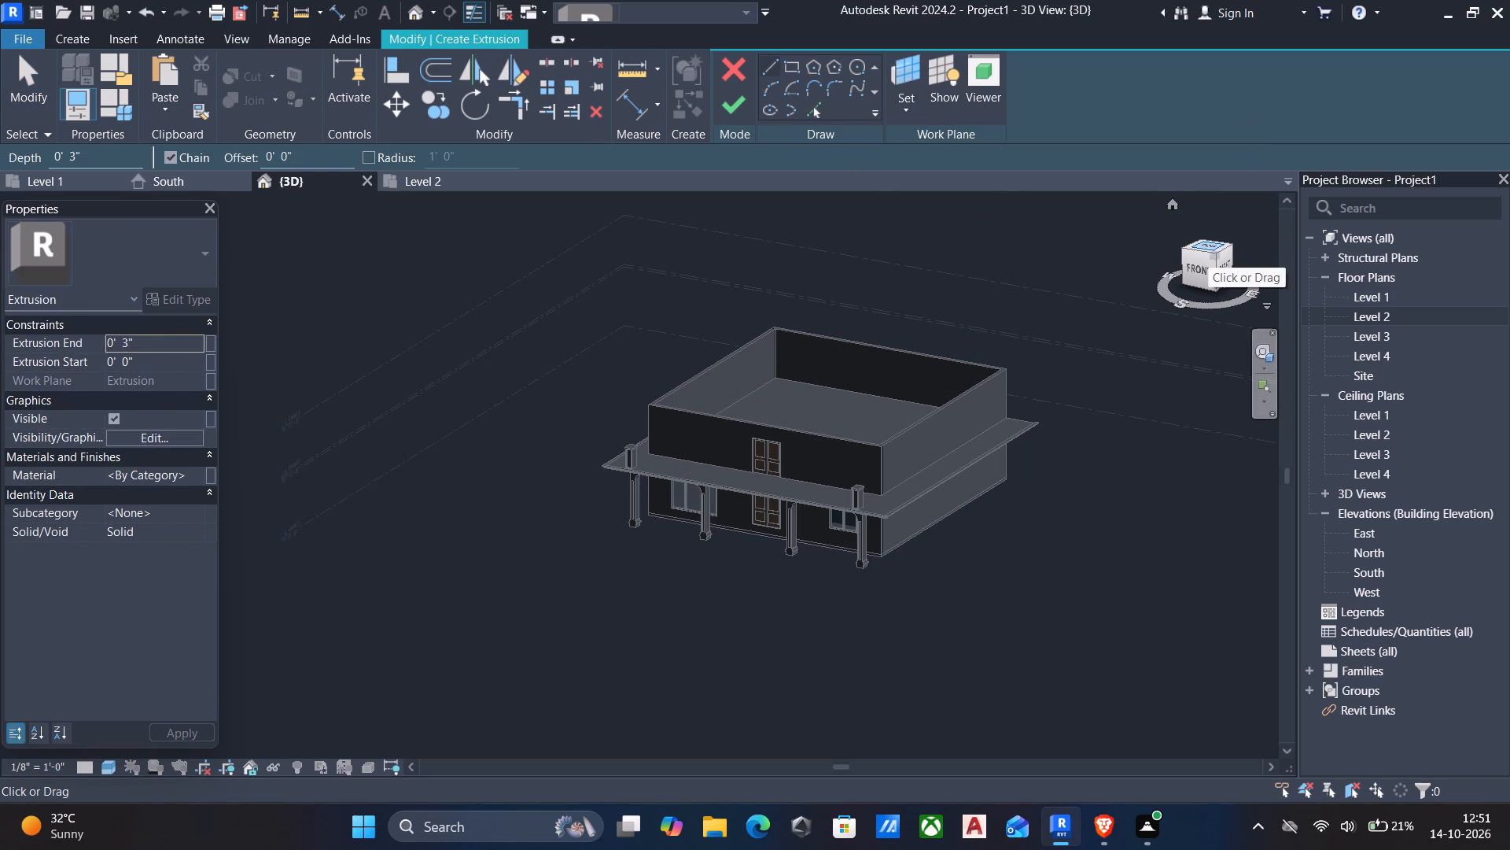
{"action": "left_click", "coordinate": [1208, 246]}
{"action": "scroll", "coordinate": [724, 572], "scroll_direction": "up", "scroll_amount": 5}
{"action": "left_click", "coordinate": [907, 110]}
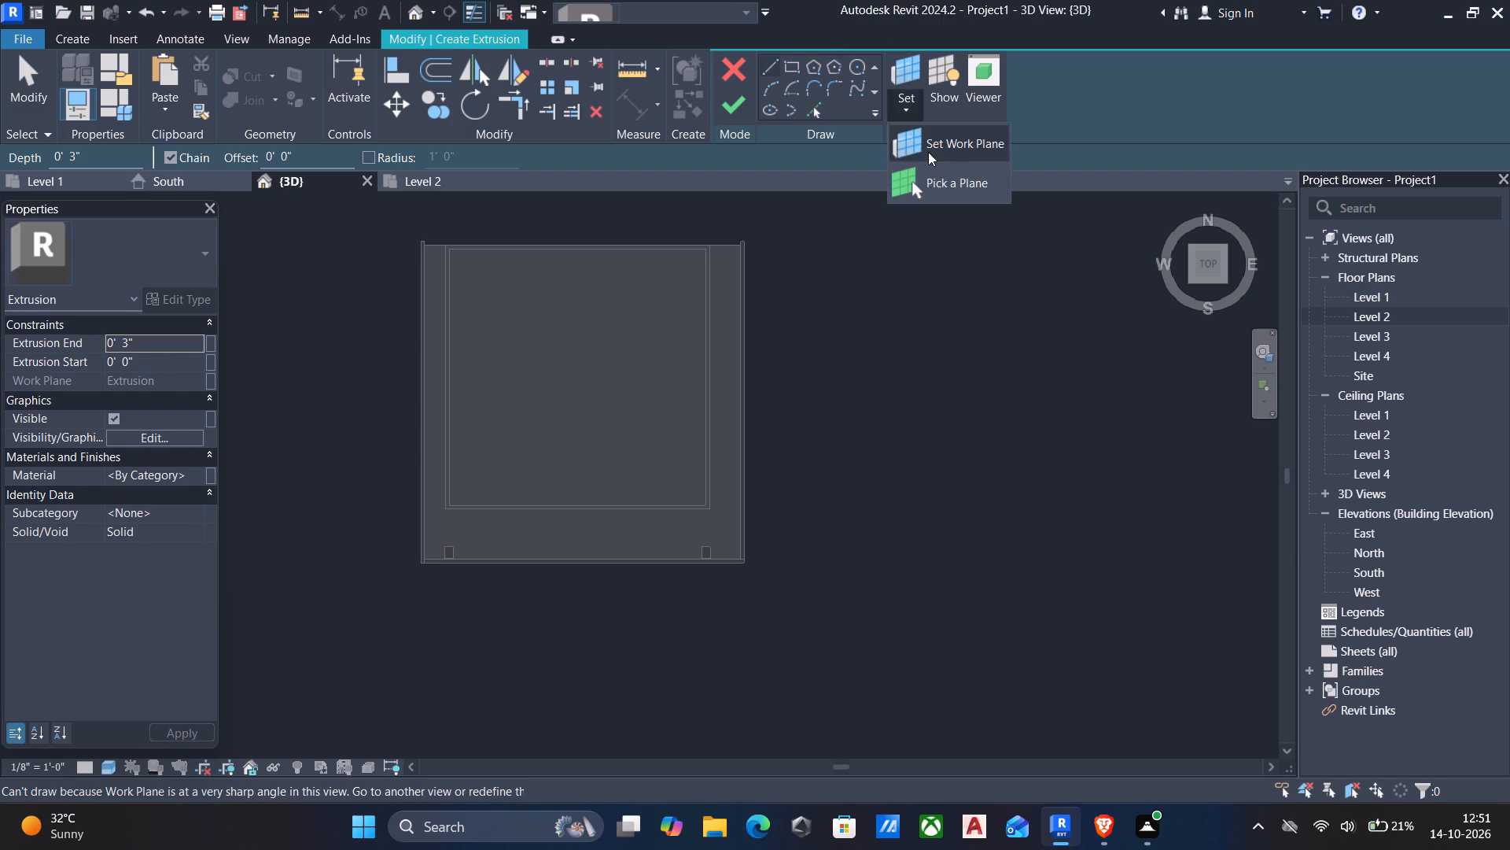
{"action": "left_click", "coordinate": [935, 184]}
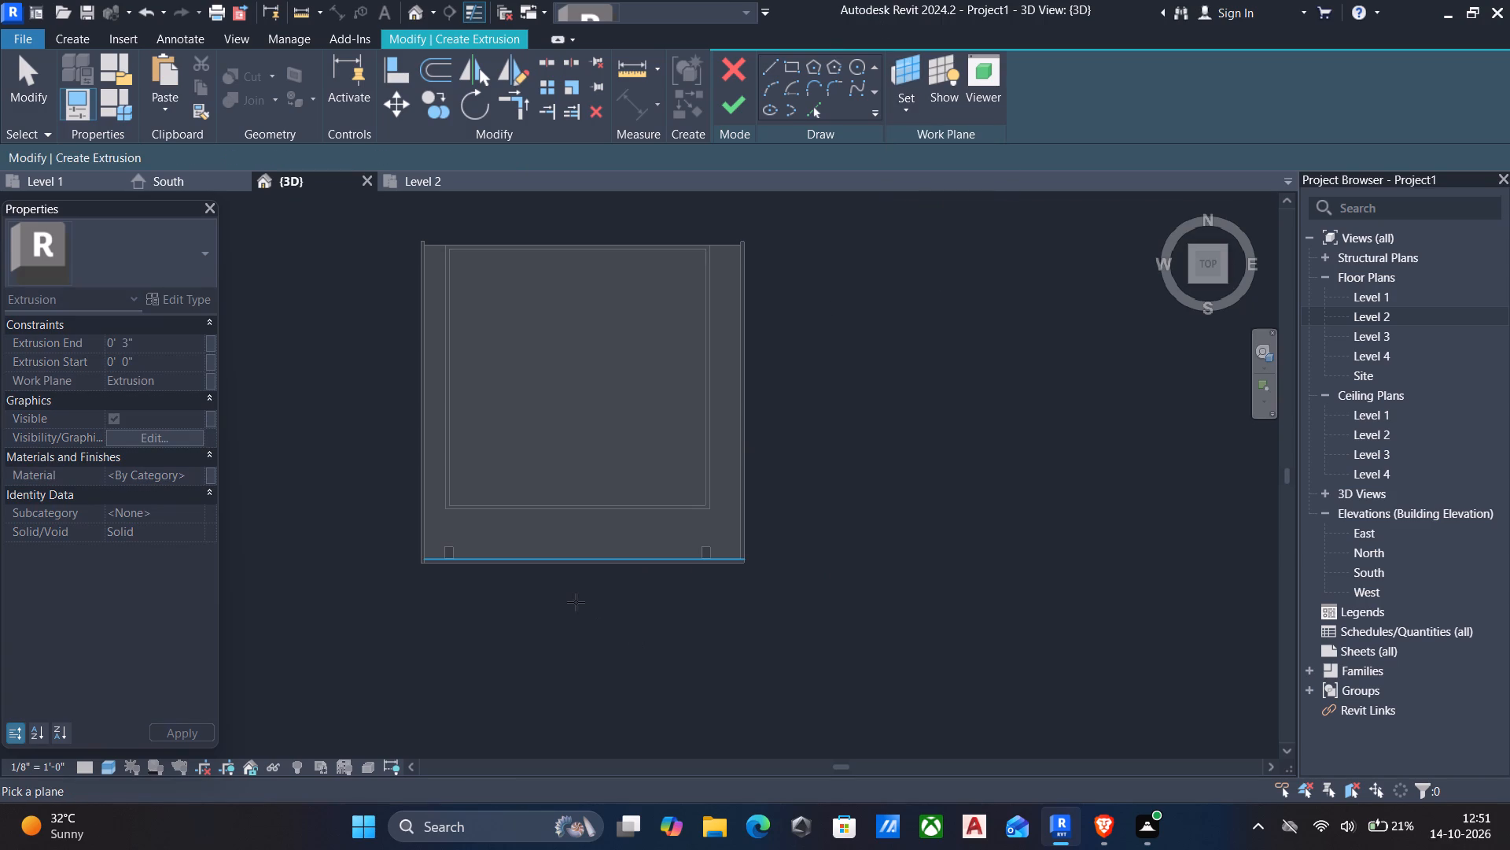
{"action": "left_click", "coordinate": [551, 591]}
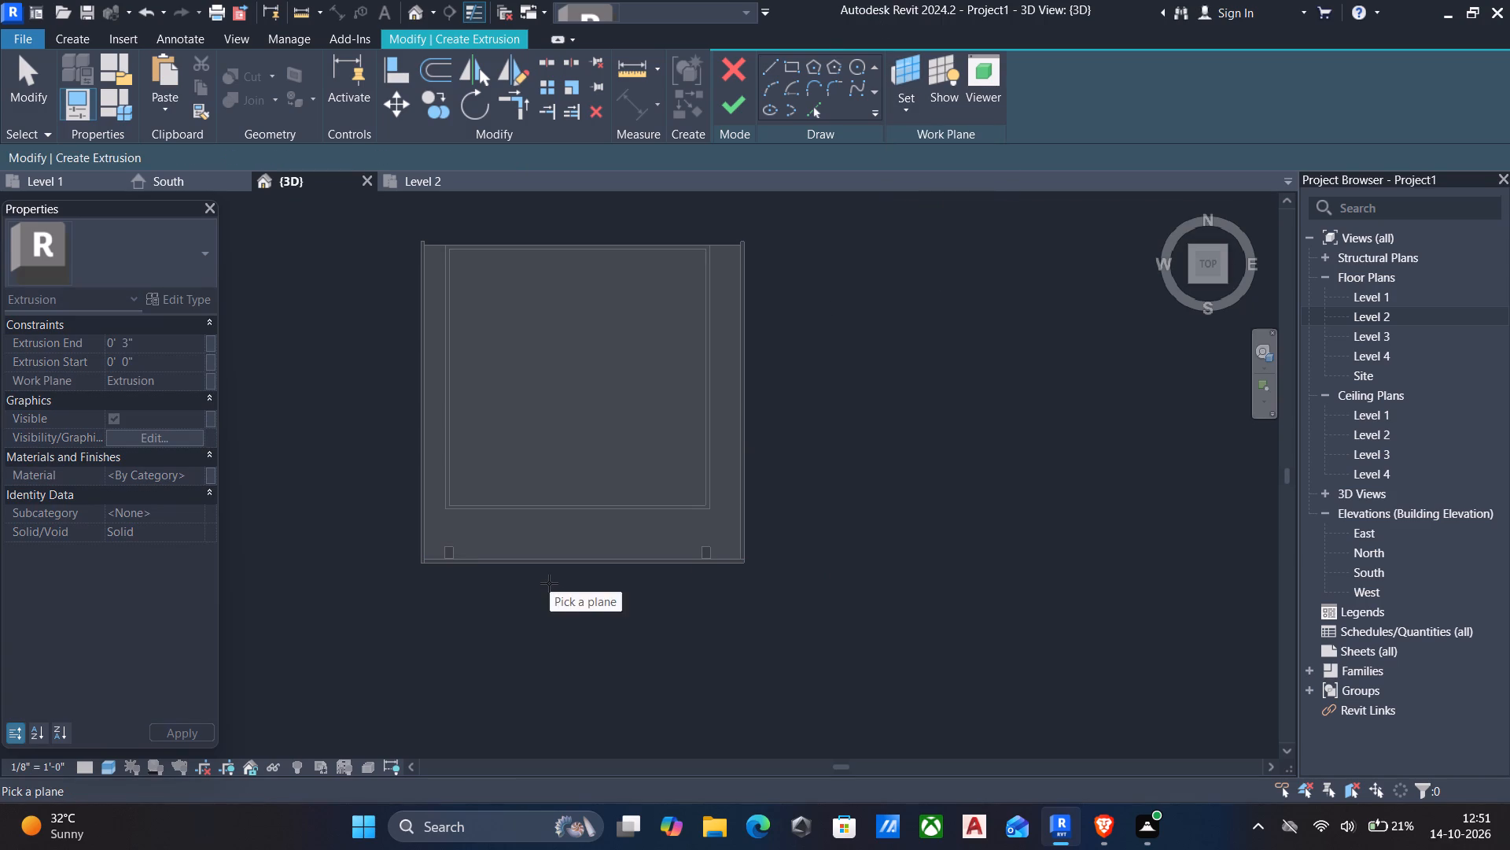
{"action": "scroll", "coordinate": [549, 583], "scroll_direction": "up", "scroll_amount": 5}
{"action": "scroll", "coordinate": [576, 501], "scroll_direction": "down", "scroll_amount": 4}
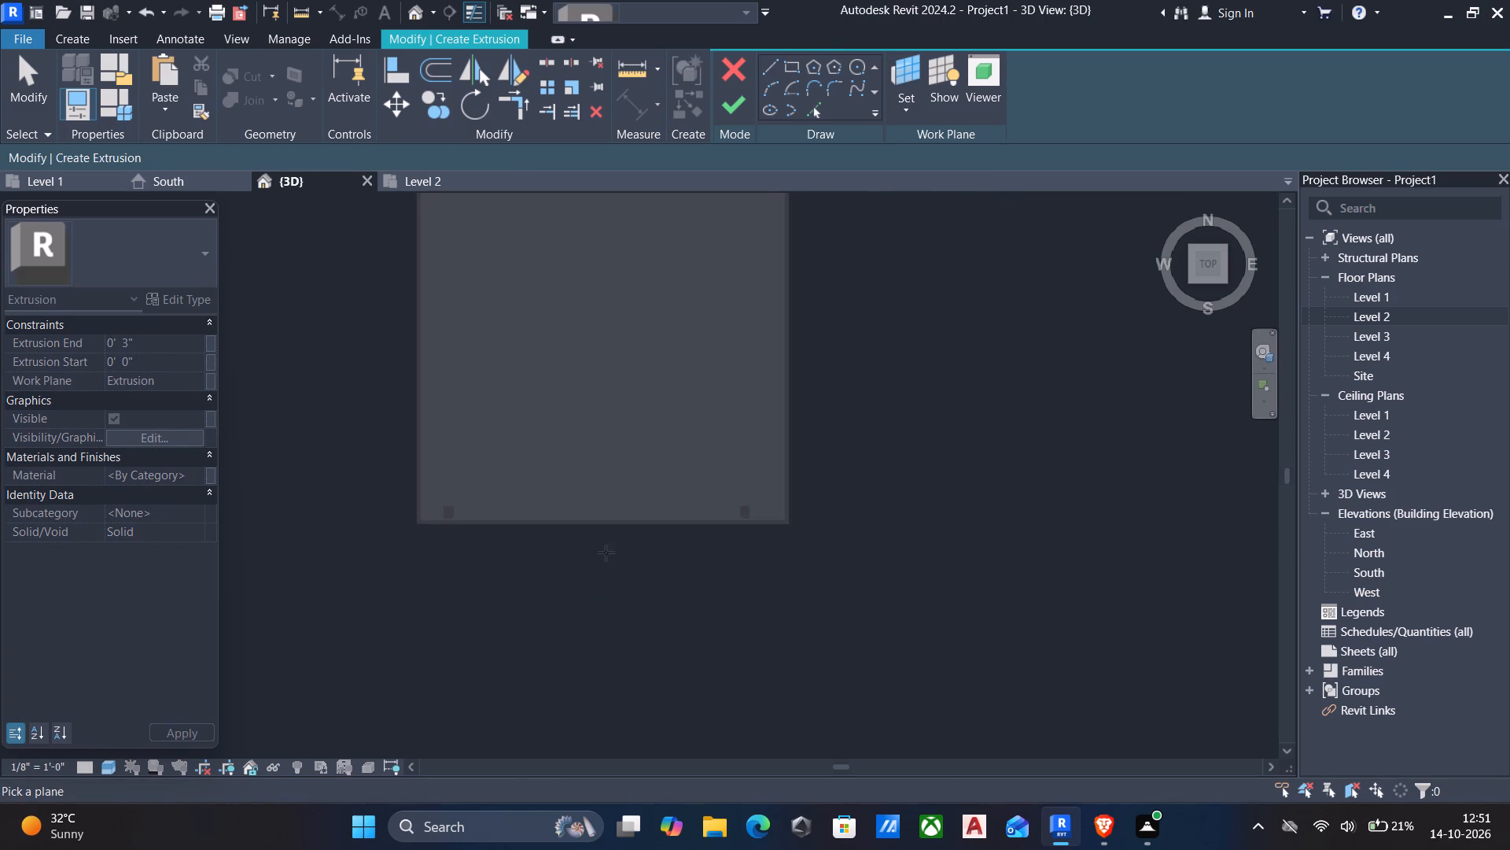
{"action": "middle_click_drag", "start_coordinate": [598, 564], "coordinate": [568, 491]}
{"action": "middle_click_drag", "start_coordinate": [571, 501], "coordinate": [574, 501], "text": "shift"}
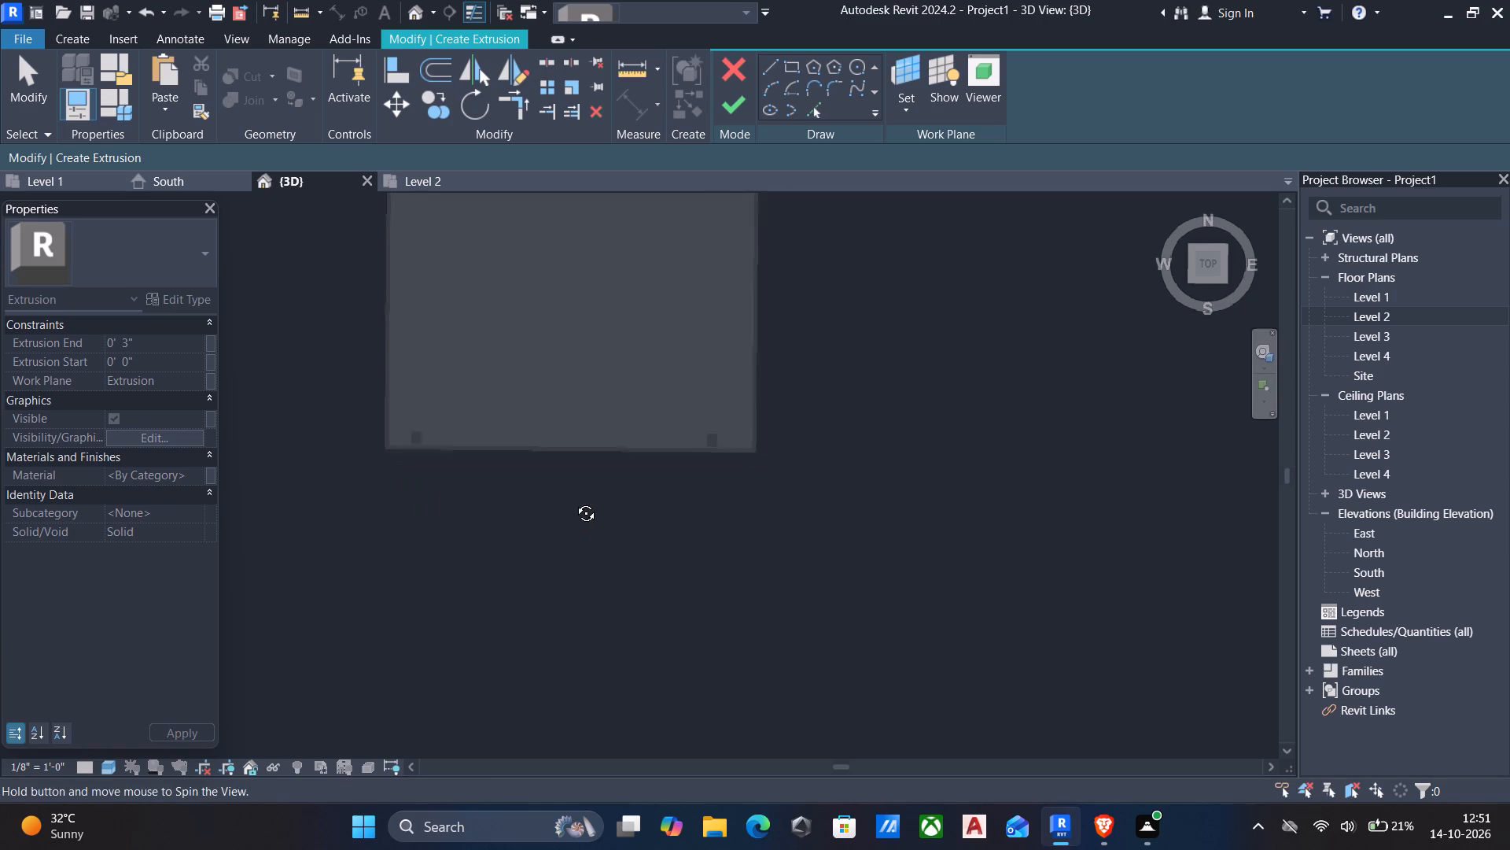
{"action": "middle_click_drag", "start_coordinate": [574, 501], "coordinate": [573, 419], "text": "shift"}
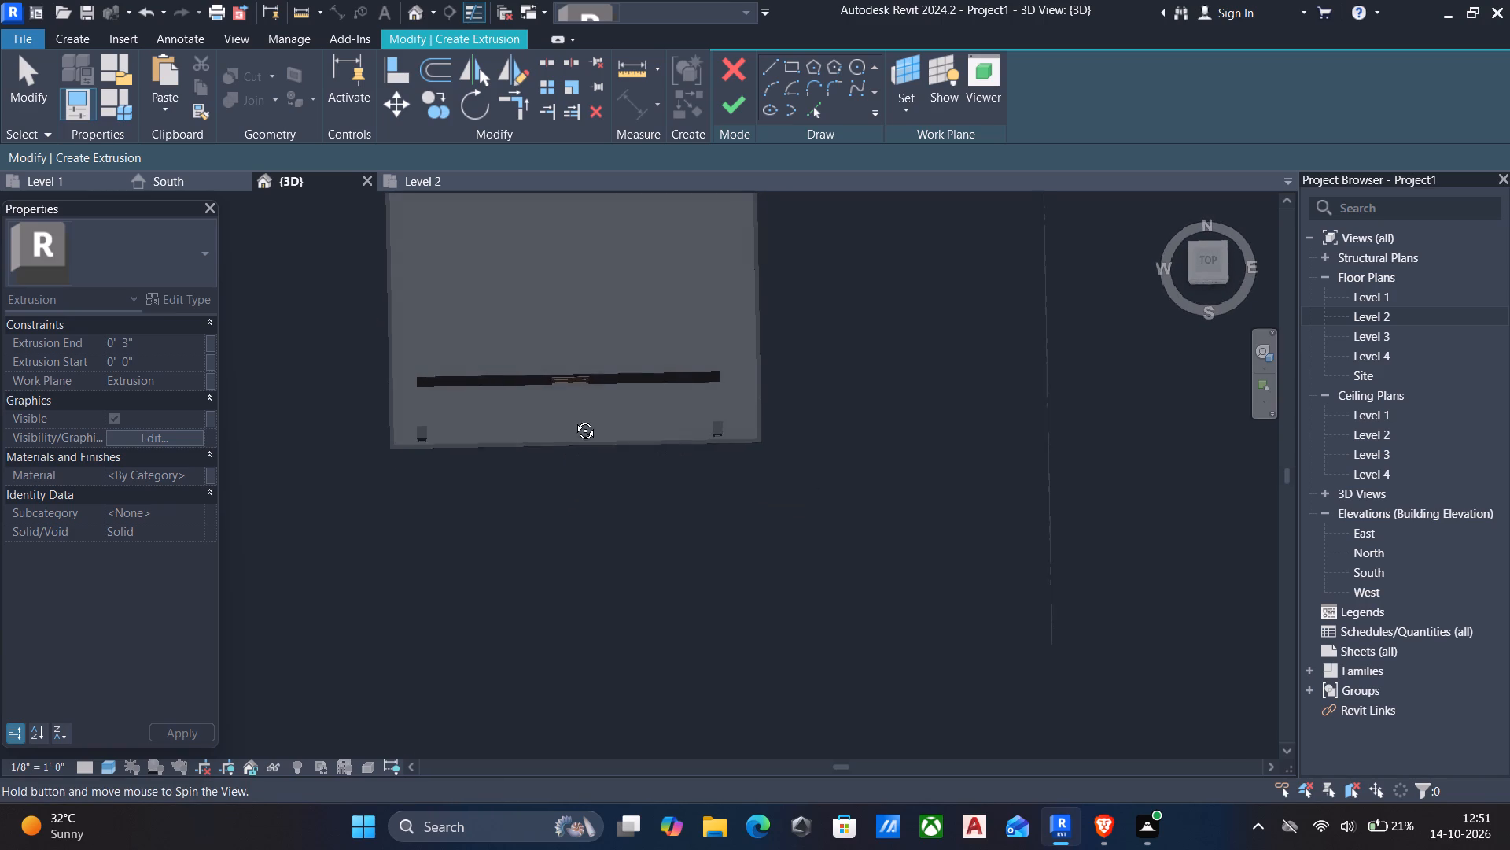
{"action": "middle_click_drag", "start_coordinate": [573, 419], "coordinate": [574, 416], "text": "shift"}
{"action": "scroll", "coordinate": [576, 460], "scroll_direction": "up", "scroll_amount": 5}
{"action": "scroll", "coordinate": [532, 444], "scroll_direction": "up", "scroll_amount": 1, "text": "shift"}
{"action": "scroll", "coordinate": [529, 430], "scroll_direction": "down", "scroll_amount": 4}
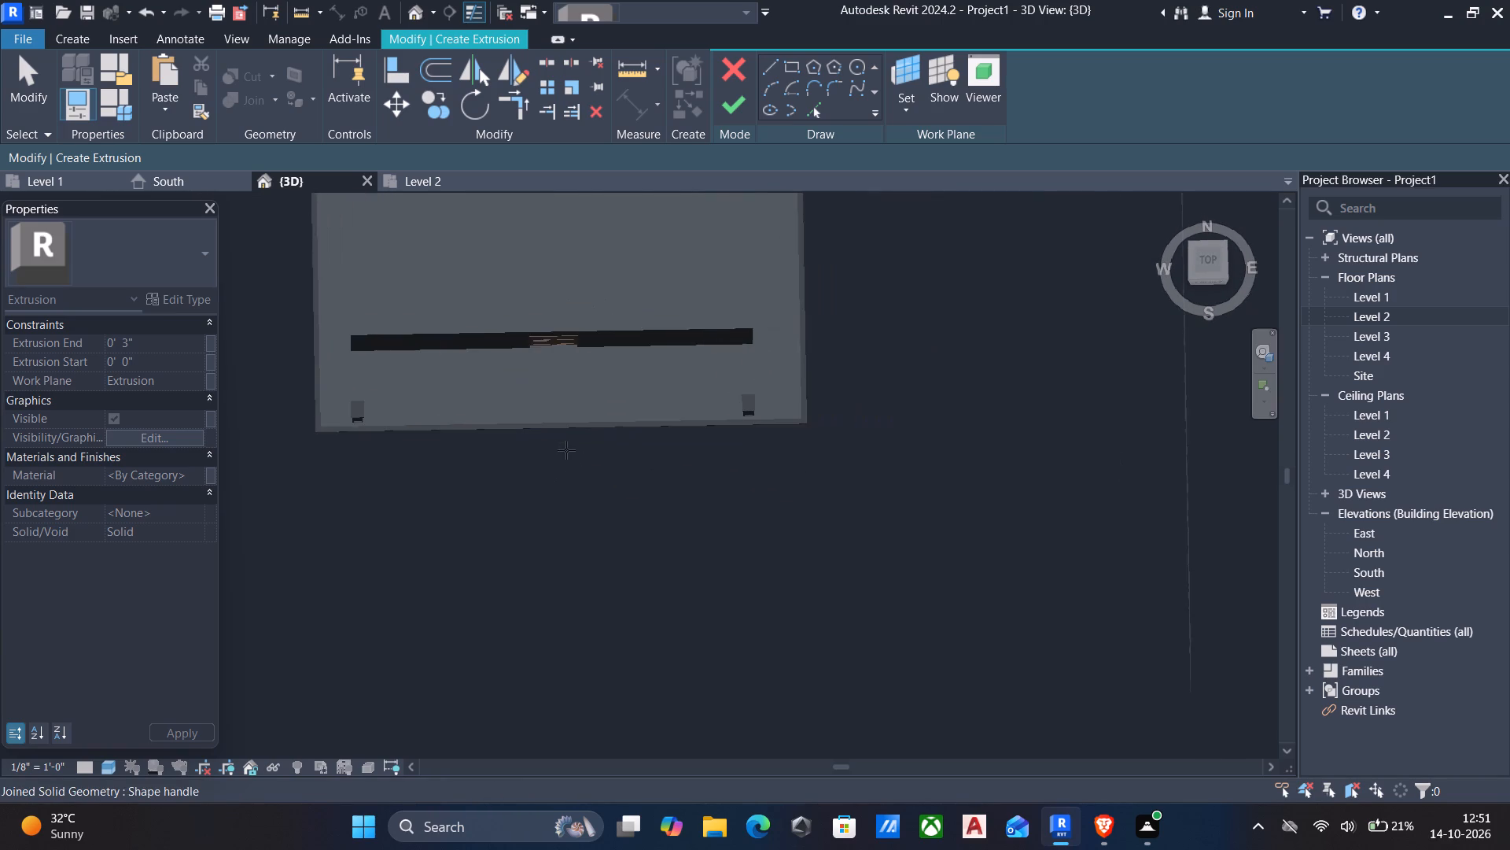
{"action": "middle_click_drag", "start_coordinate": [594, 490], "coordinate": [583, 419], "text": "shift"}
{"action": "scroll", "coordinate": [516, 418], "scroll_direction": "up", "scroll_amount": 5}
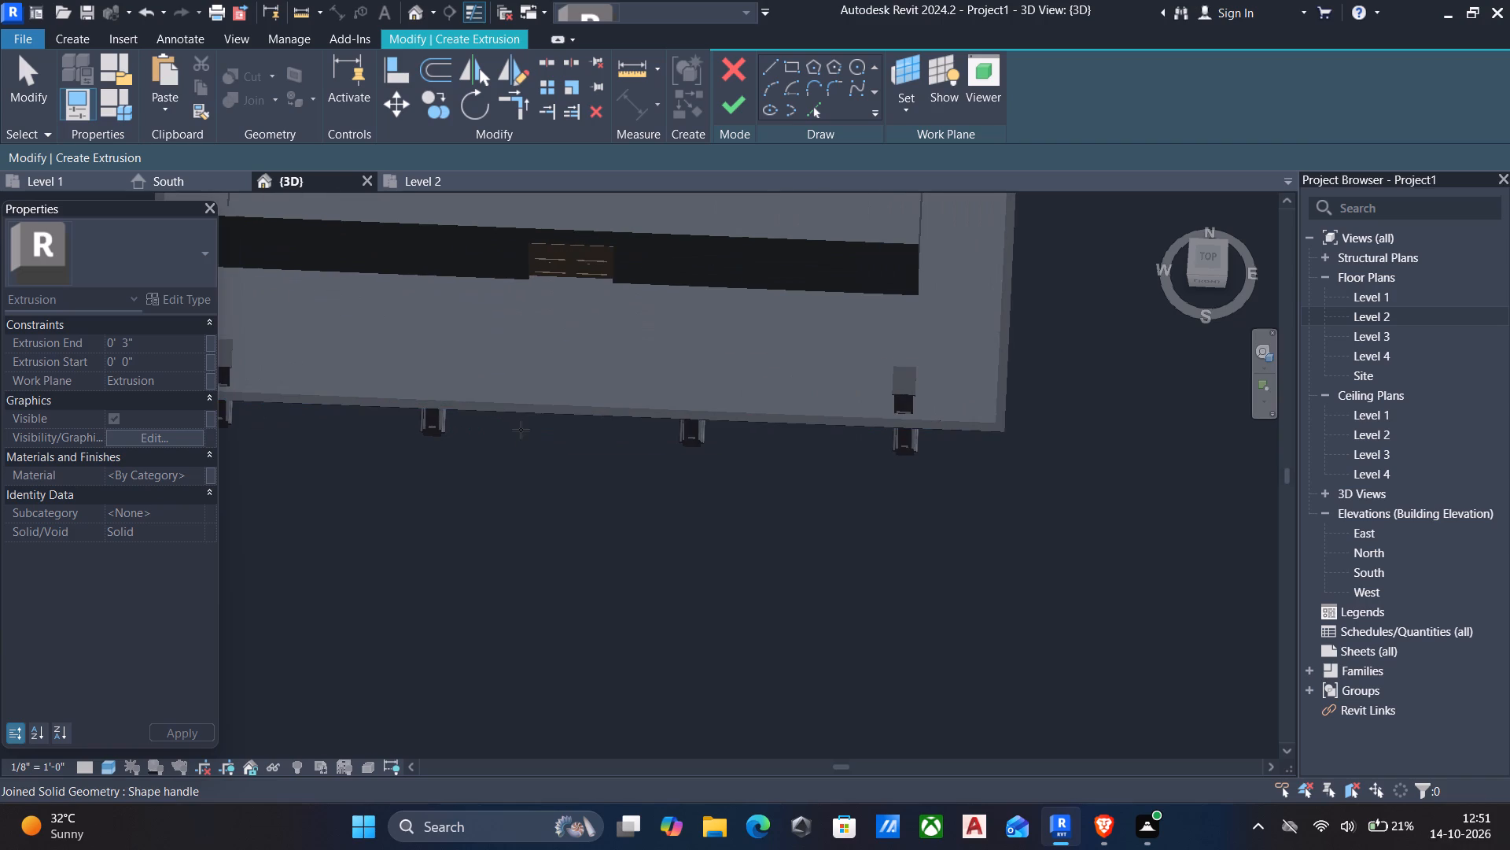
{"action": "scroll", "coordinate": [867, 334], "scroll_direction": "down", "scroll_amount": 2}
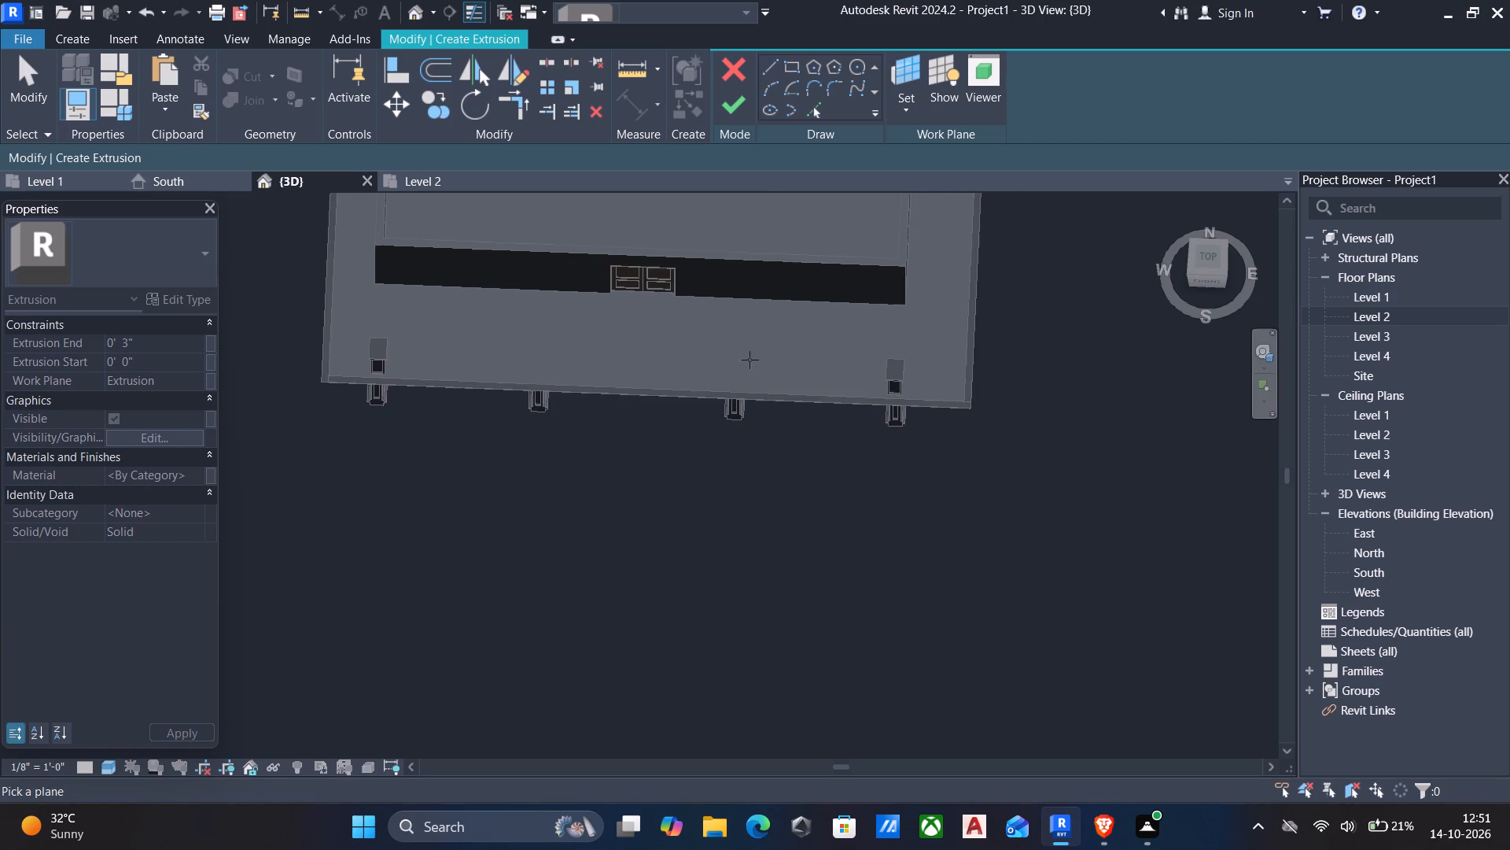
{"action": "middle_click_drag", "start_coordinate": [710, 381], "coordinate": [728, 496], "text": "shift"}
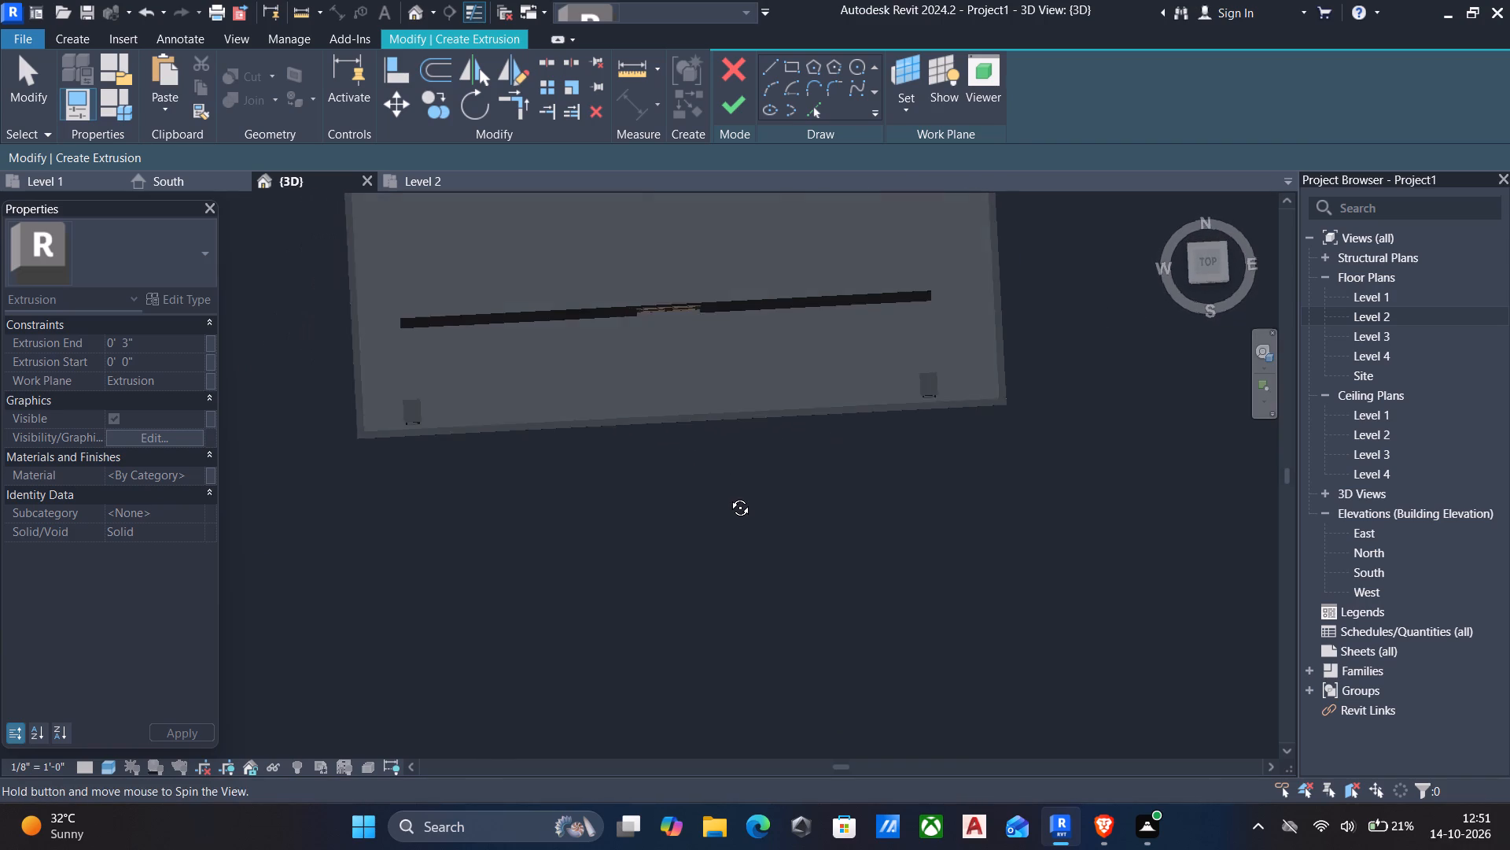
{"action": "middle_click_drag", "start_coordinate": [728, 496], "coordinate": [708, 554], "text": "shift"}
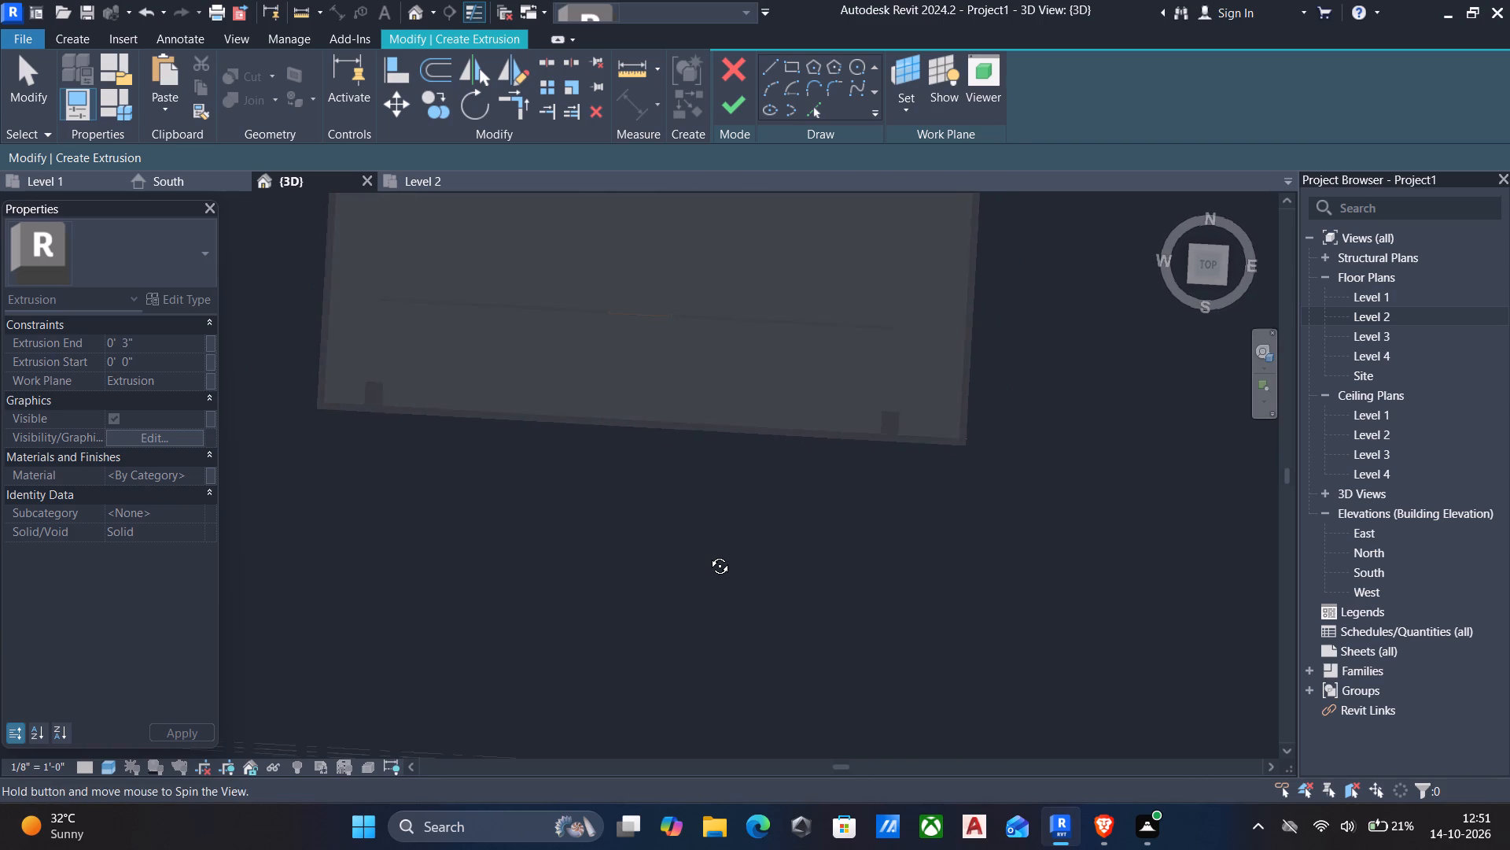
{"action": "middle_click_drag", "start_coordinate": [708, 554], "coordinate": [716, 556], "text": "shift"}
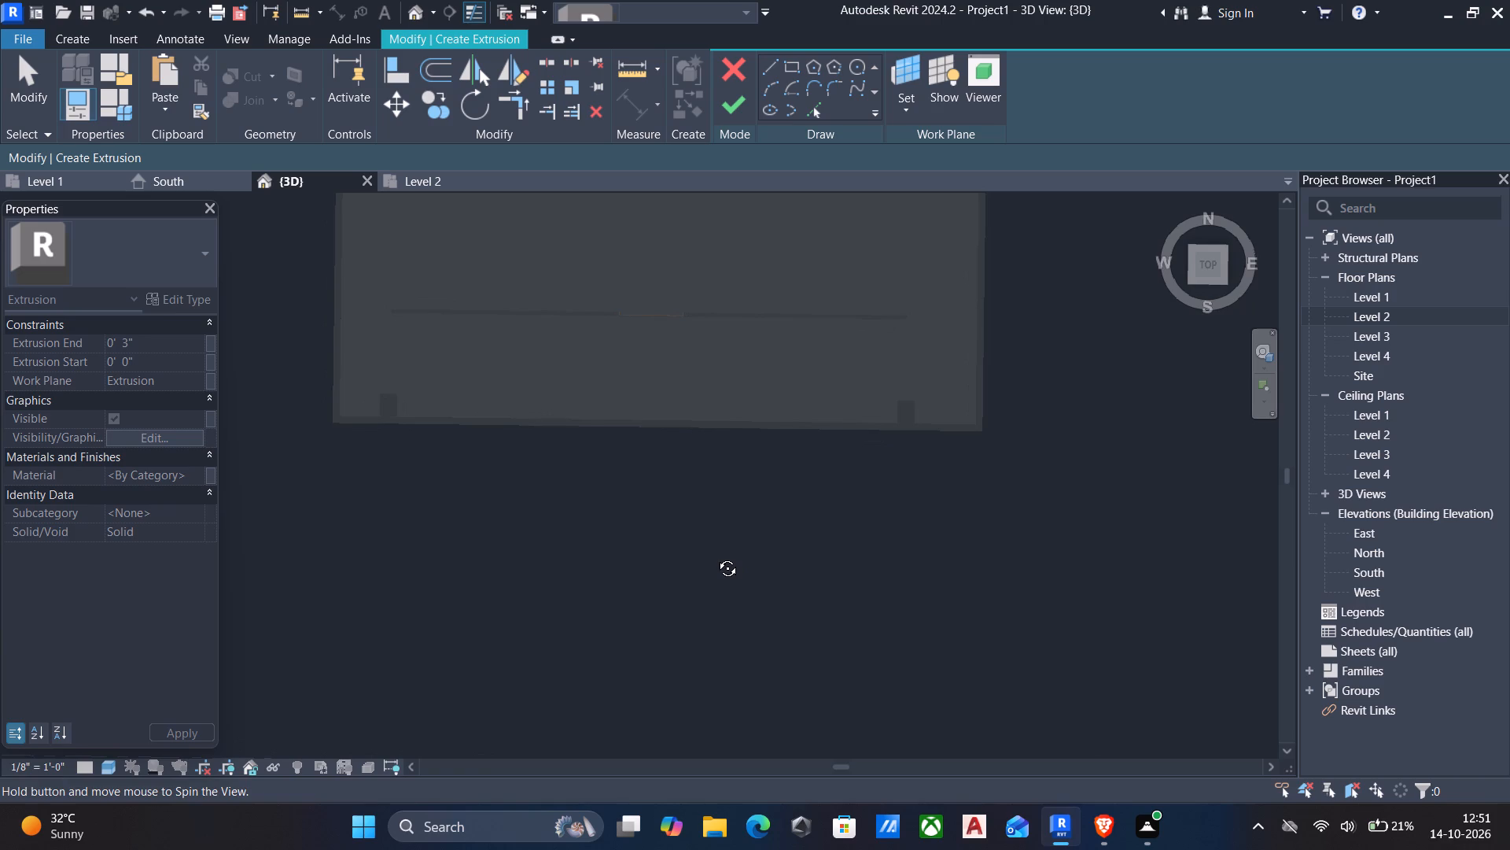
{"action": "middle_click_drag", "start_coordinate": [716, 556], "coordinate": [716, 557], "text": "shift"}
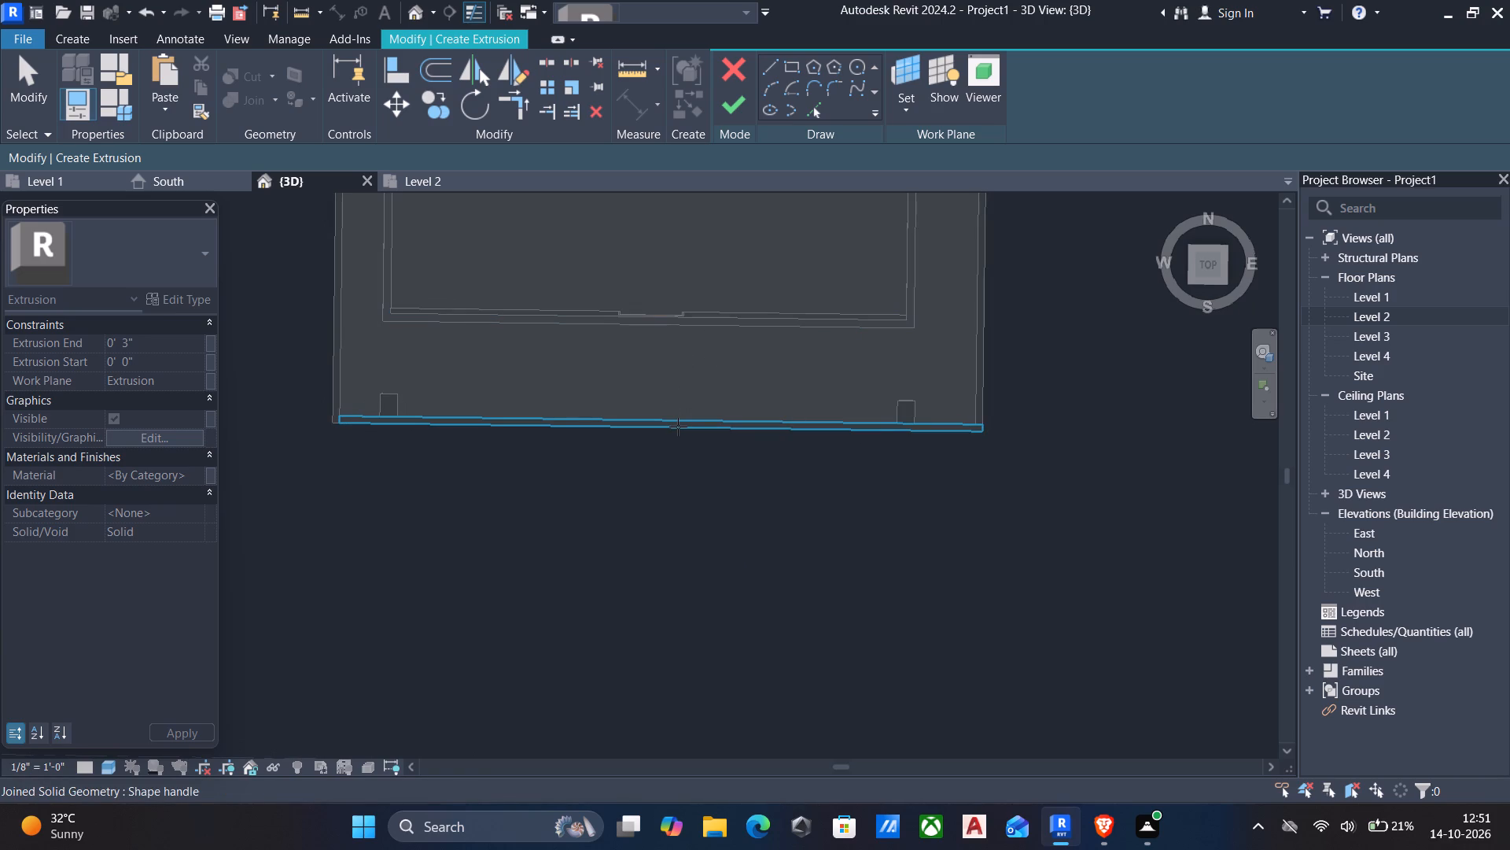
{"action": "left_click", "coordinate": [678, 427]}
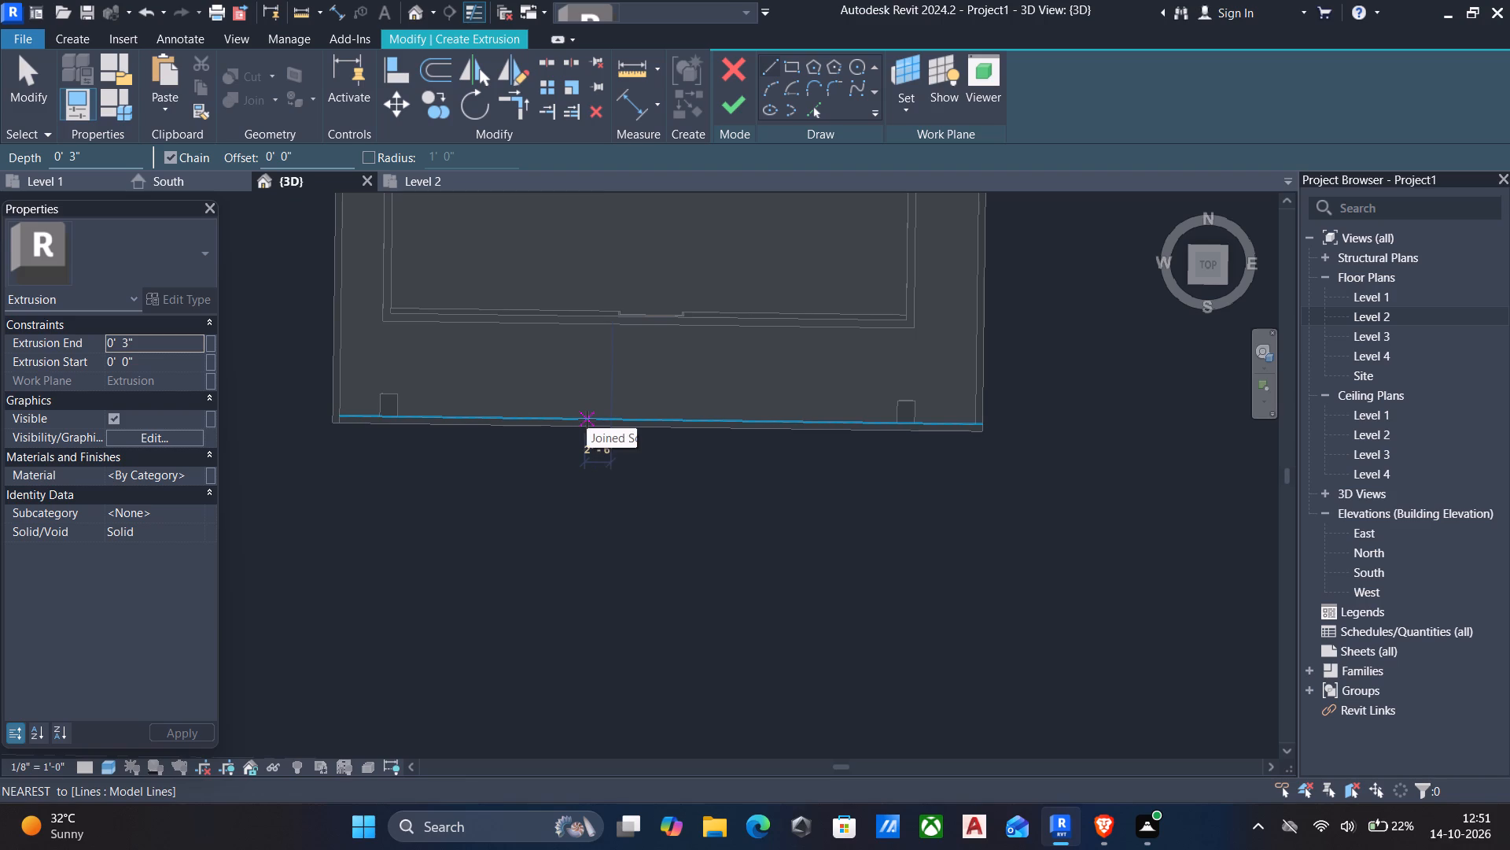
Sketch a rectangle about 2' 7" wide by 2' 3" deep at the porch's front edge, between the two corner posts.
{"action": "left_click", "coordinate": [578, 398]}
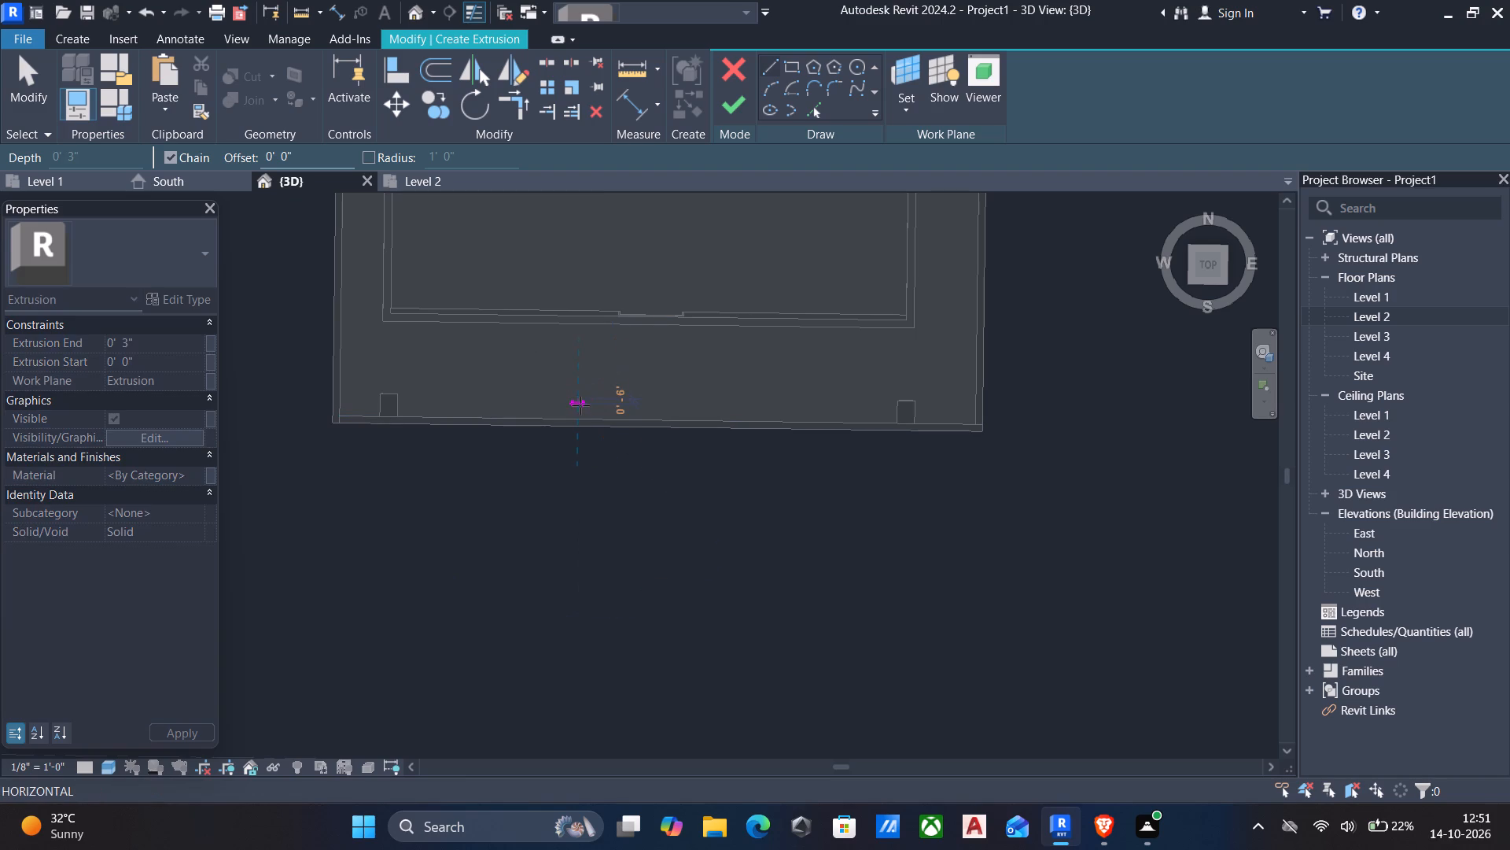
{"action": "key", "text": "Escape"}
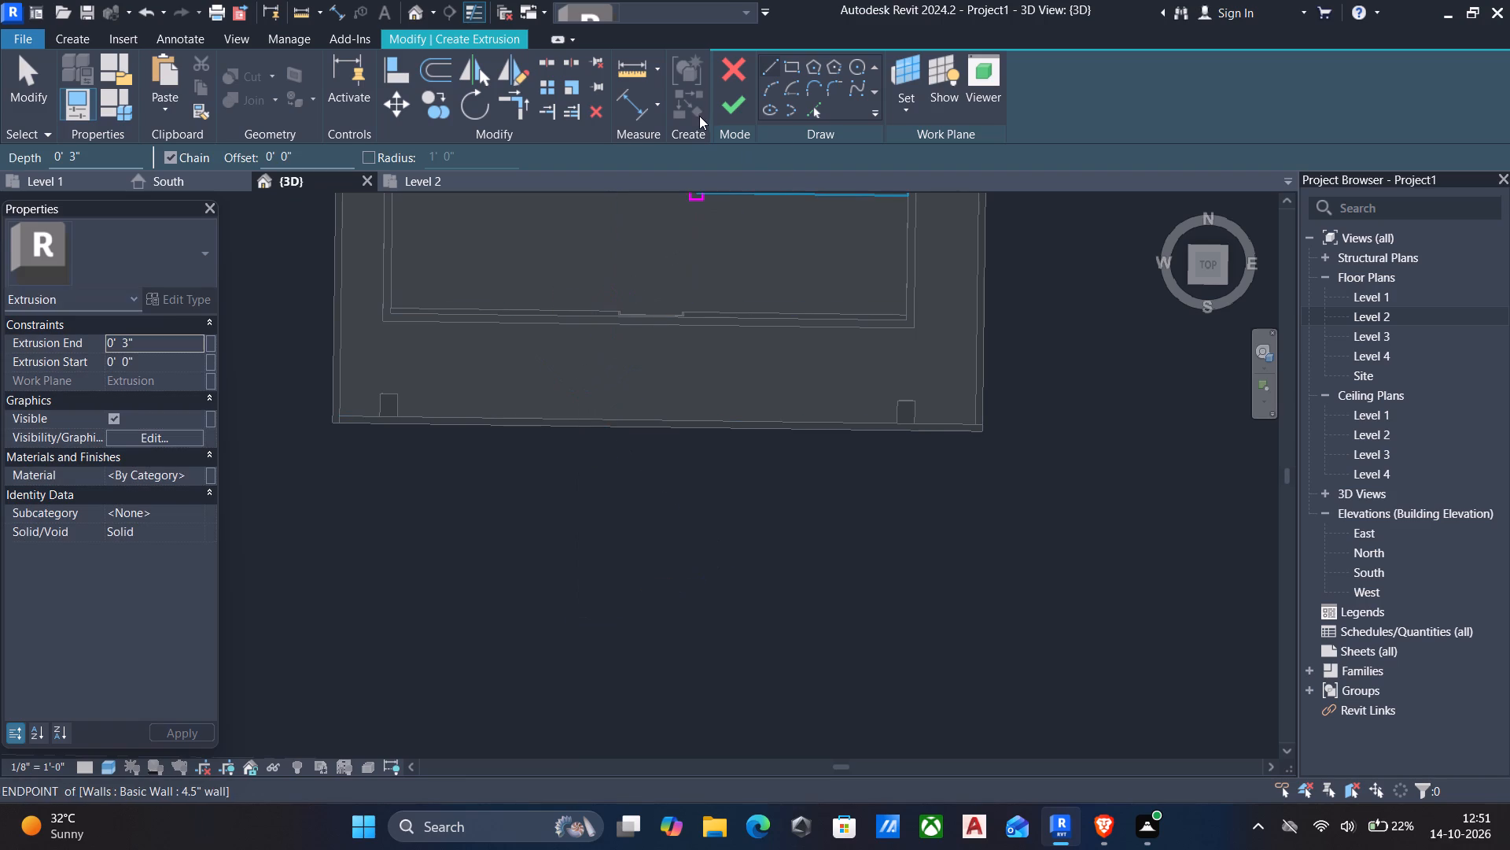
{"action": "left_click", "coordinate": [783, 54]}
{"action": "left_click", "coordinate": [789, 62]}
{"action": "scroll", "coordinate": [595, 405], "scroll_direction": "up", "scroll_amount": 4}
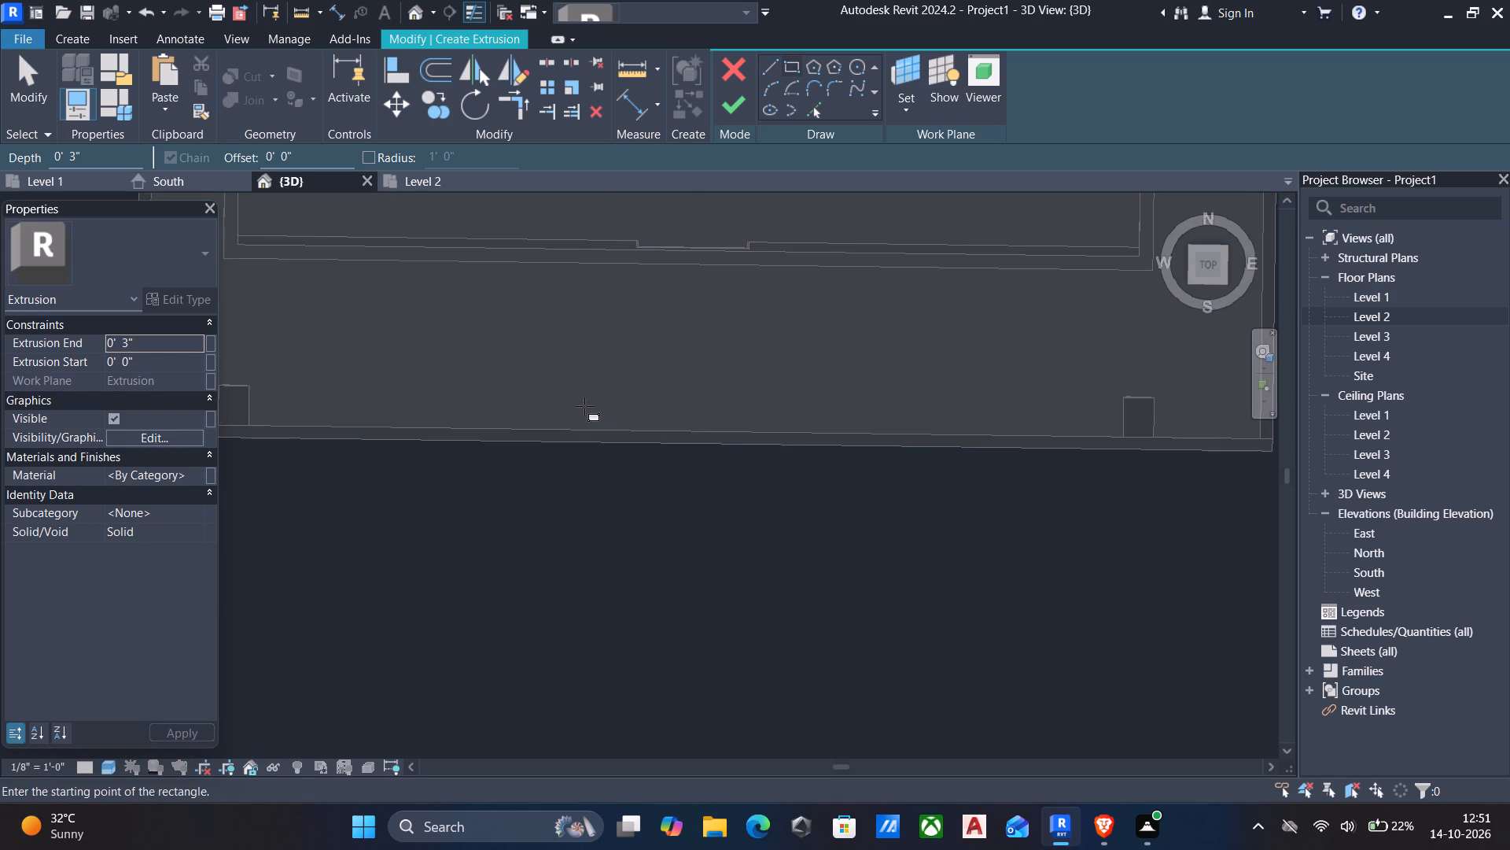
{"action": "left_click", "coordinate": [561, 401]}
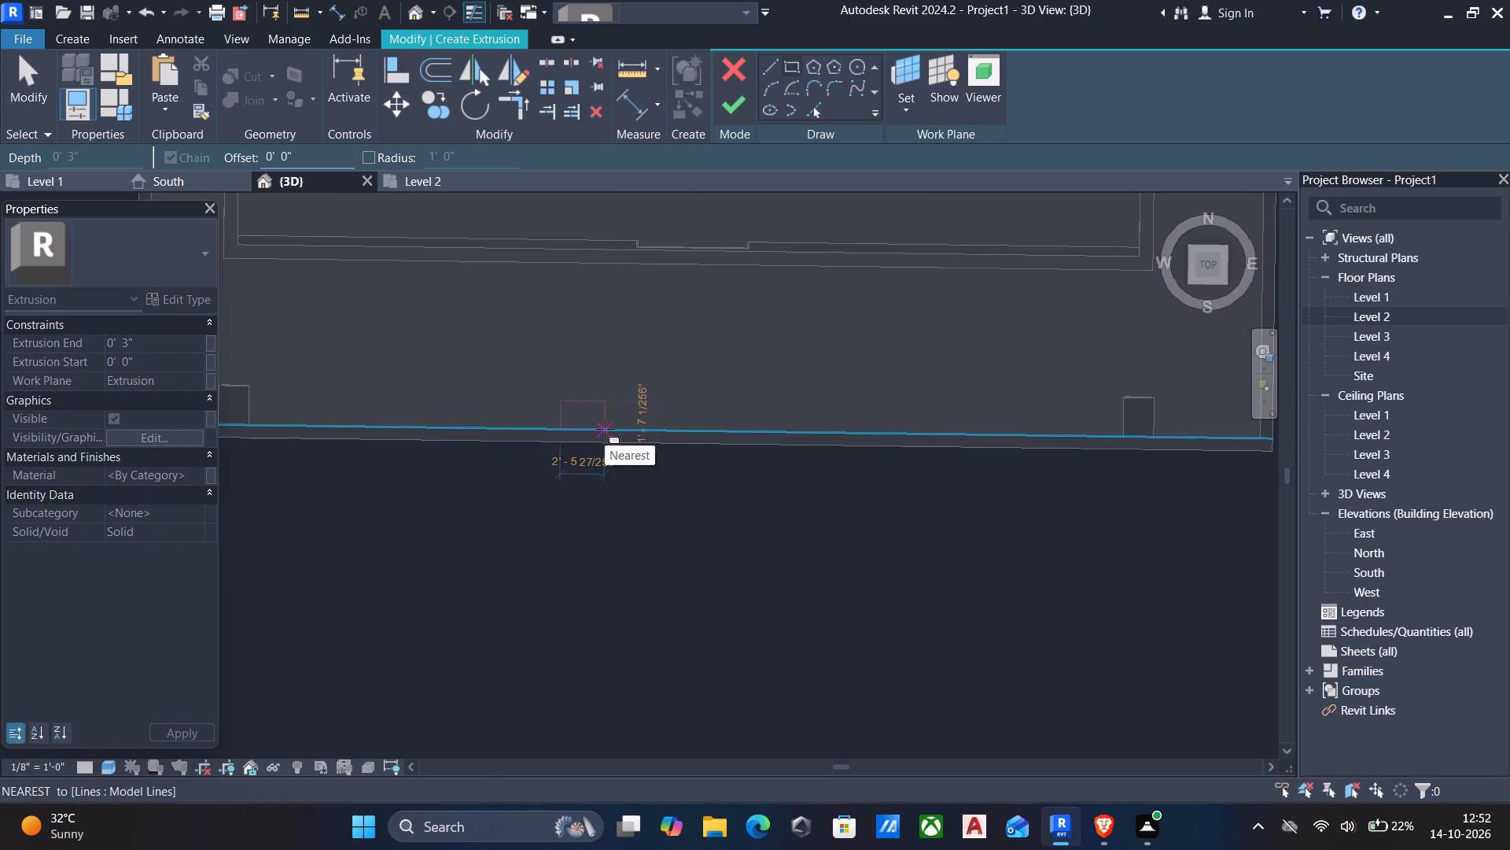
{"action": "left_click", "coordinate": [607, 439]}
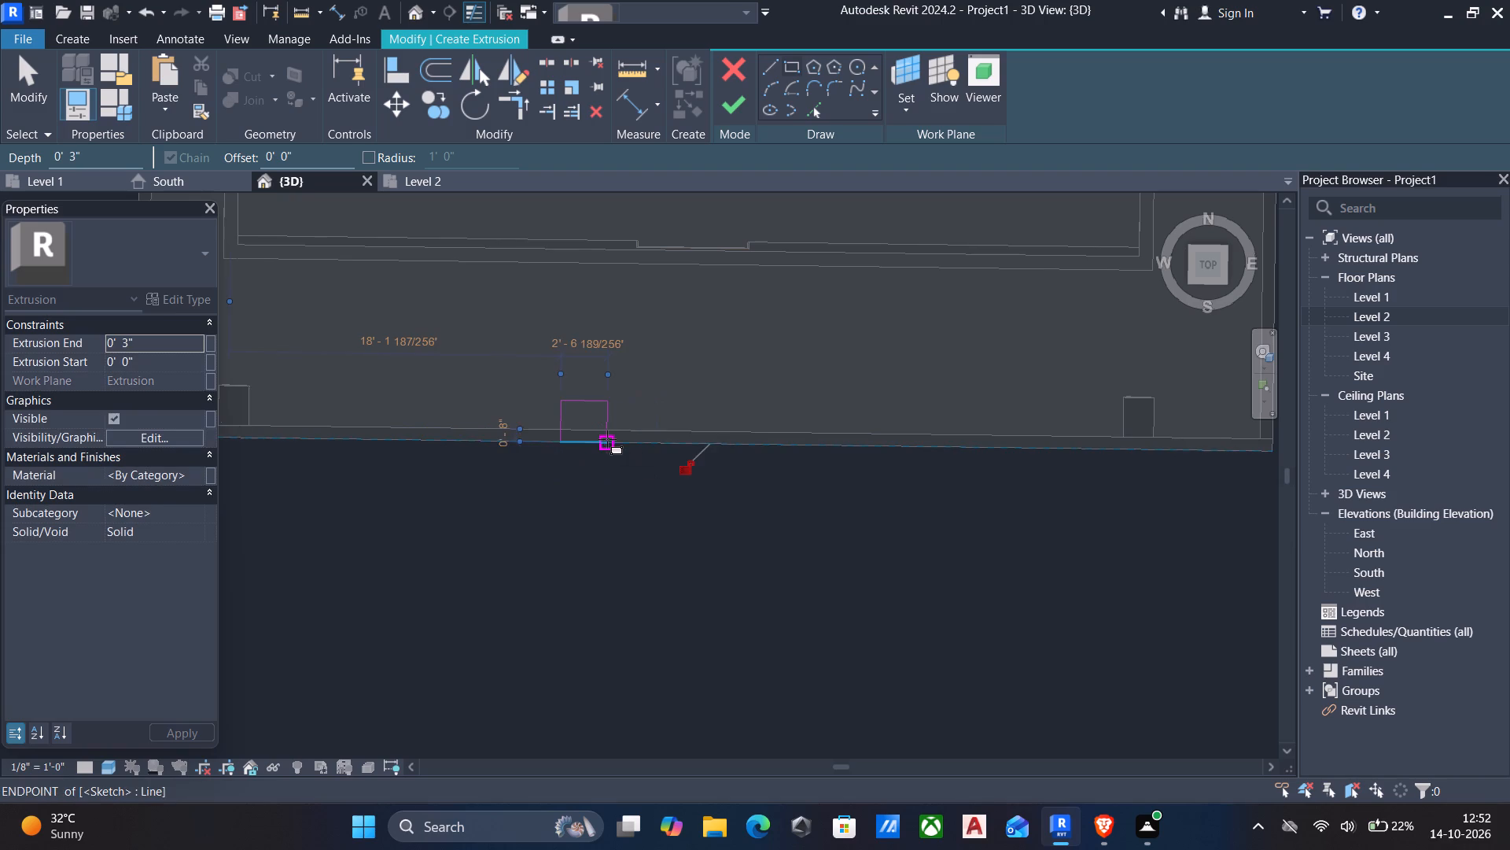
{"action": "key", "text": "Escape"}
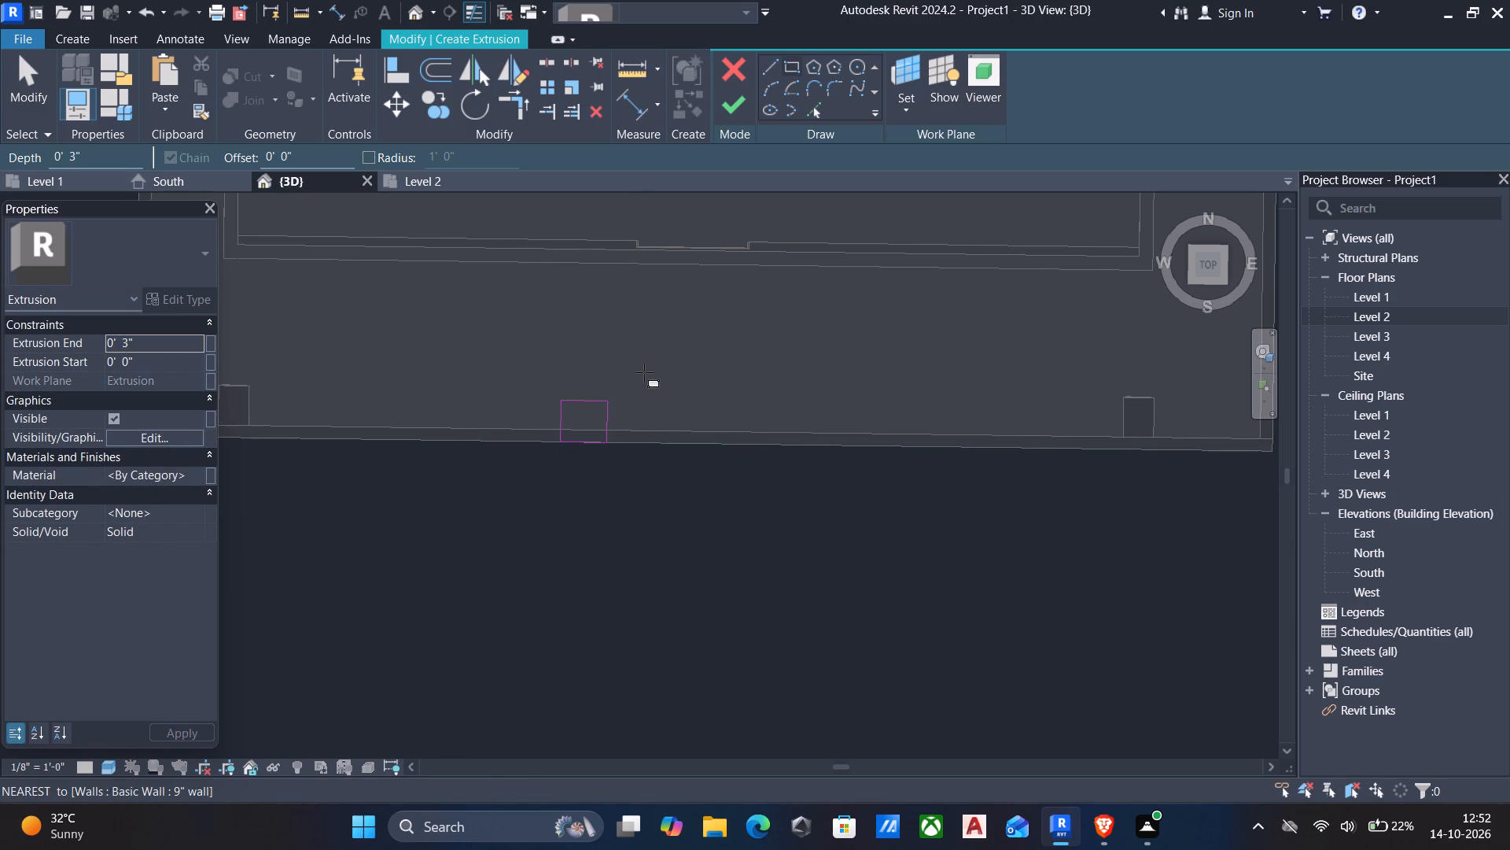
{"action": "key", "text": "Escape"}
Set the sketched rectangle's width to 1' 3".
{"action": "left_click", "coordinate": [585, 396]}
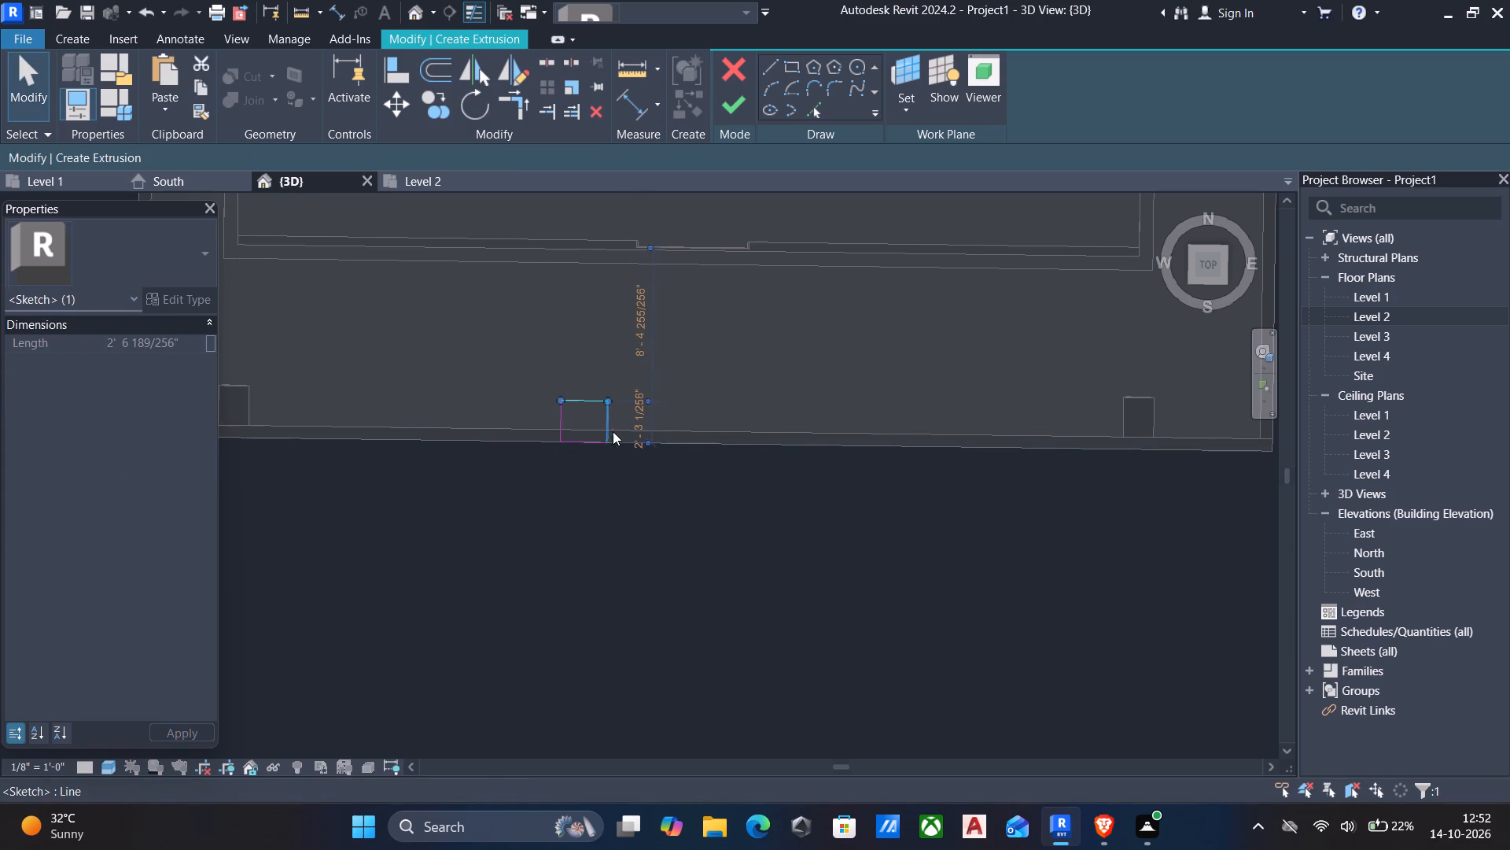
{"action": "left_click", "coordinate": [607, 418]}
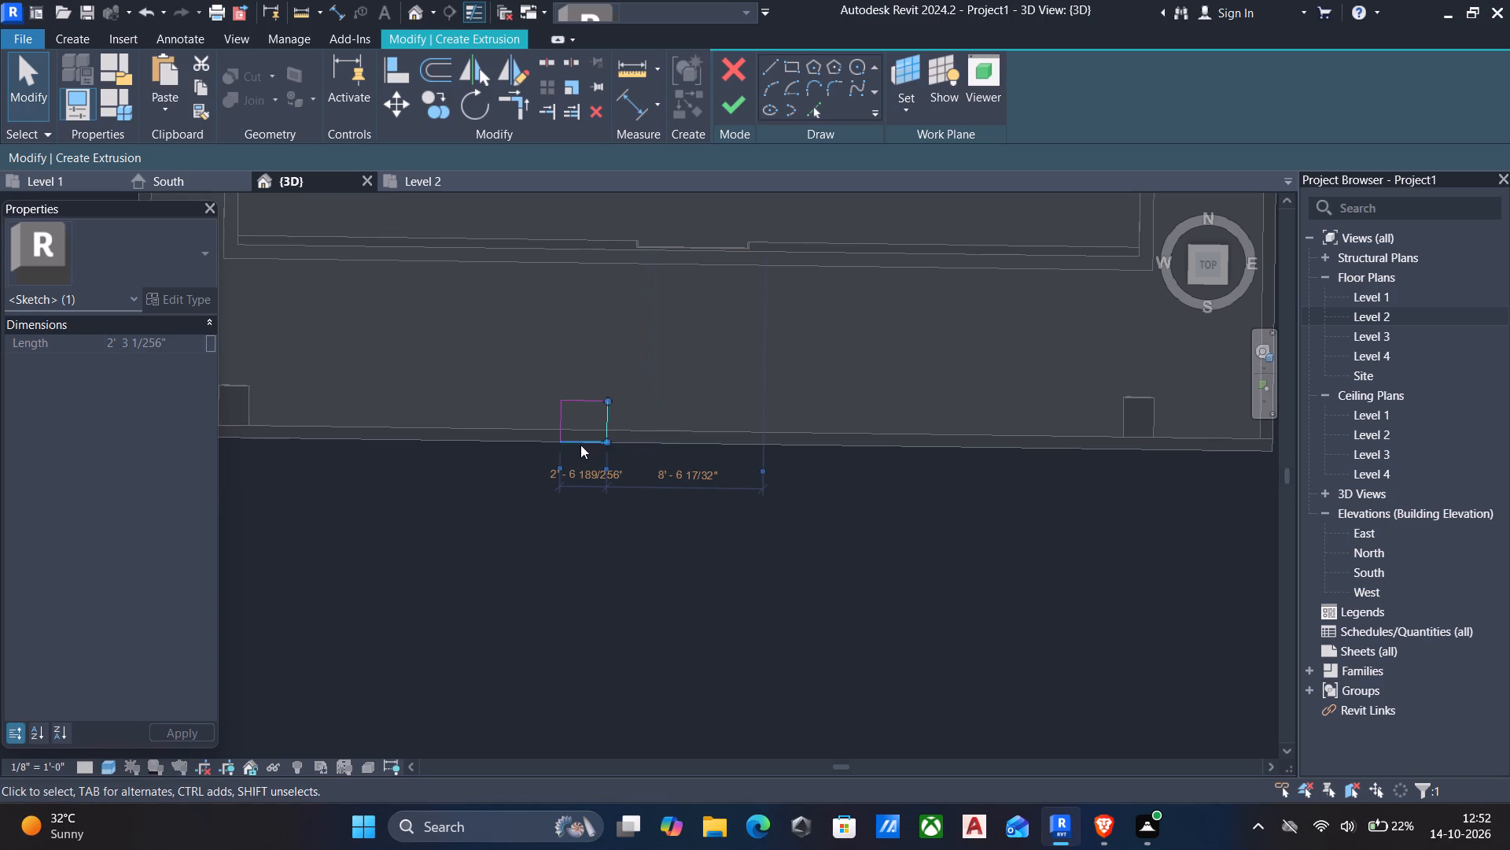
{"action": "left_click", "coordinate": [586, 472]}
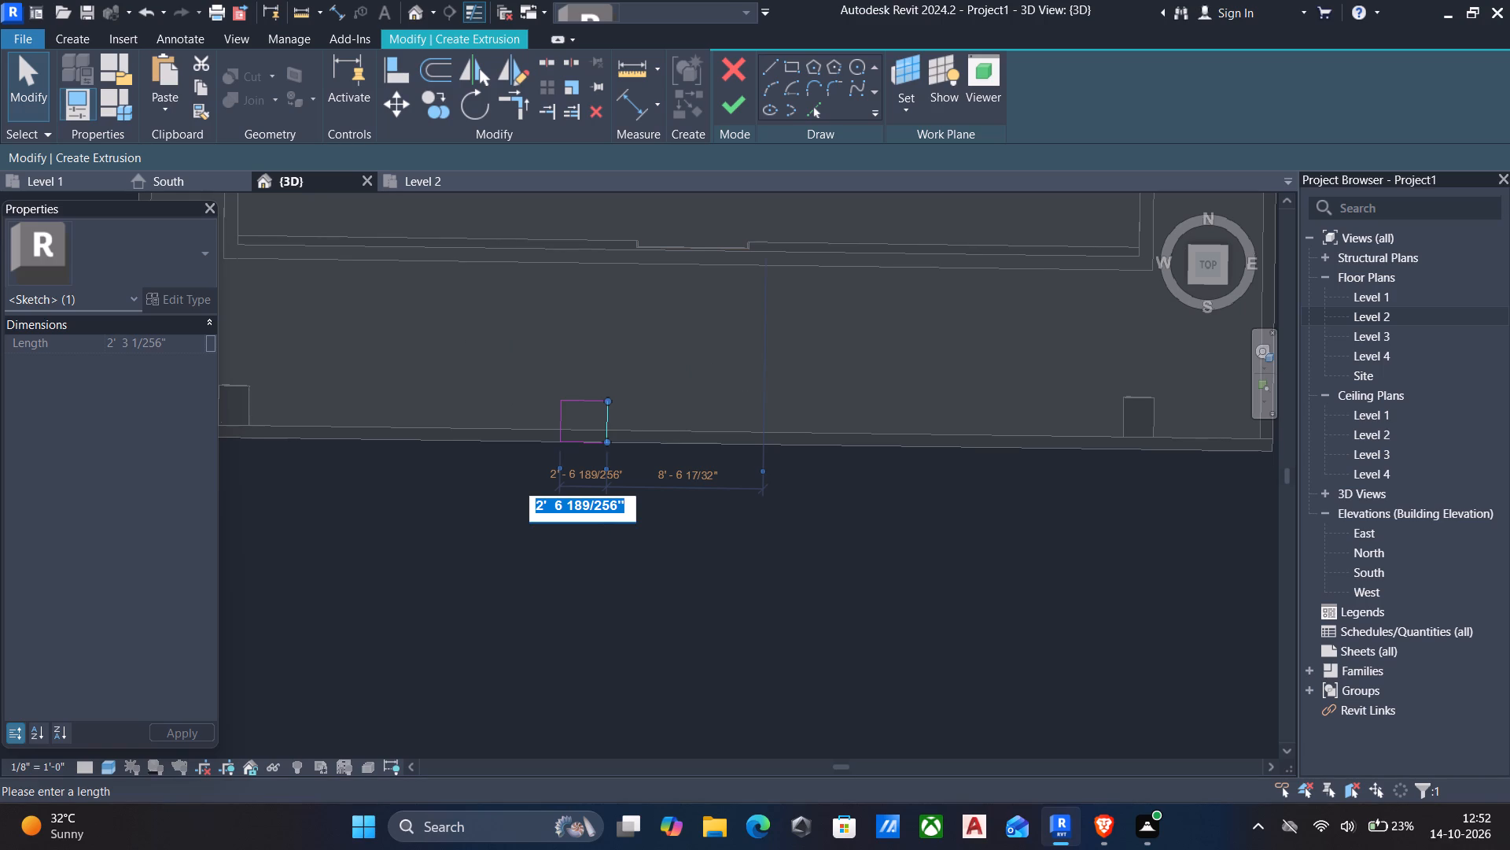
{"action": "key", "text": "1"}
{"action": "type", "text": "'3\""}
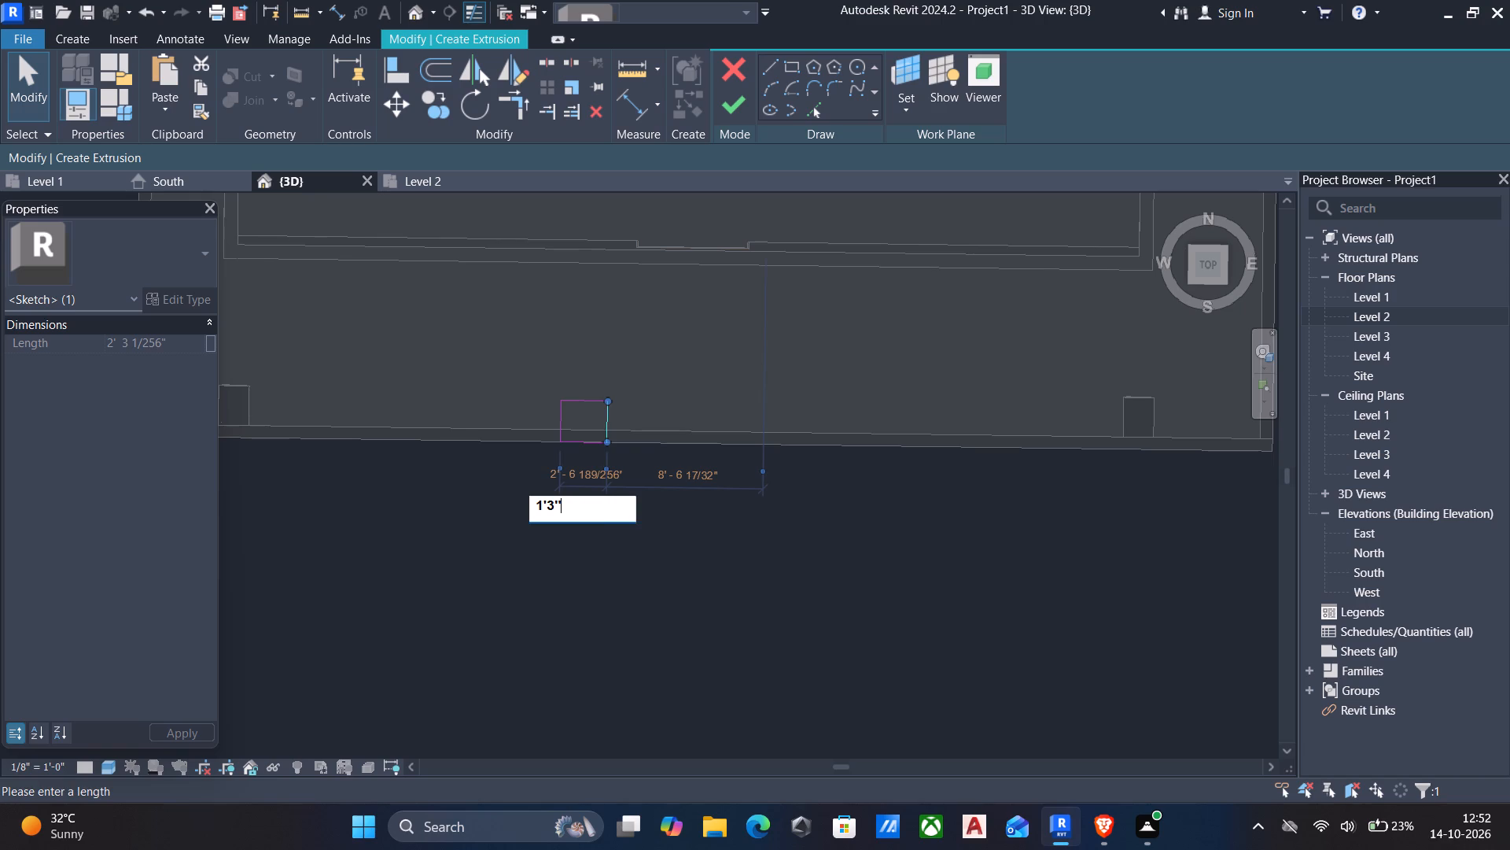
{"action": "key", "text": "Return"}
Undo the accidental skewing of the rectangle and set its front-to-back depth to 1' 3".
{"action": "left_click", "coordinate": [571, 398]}
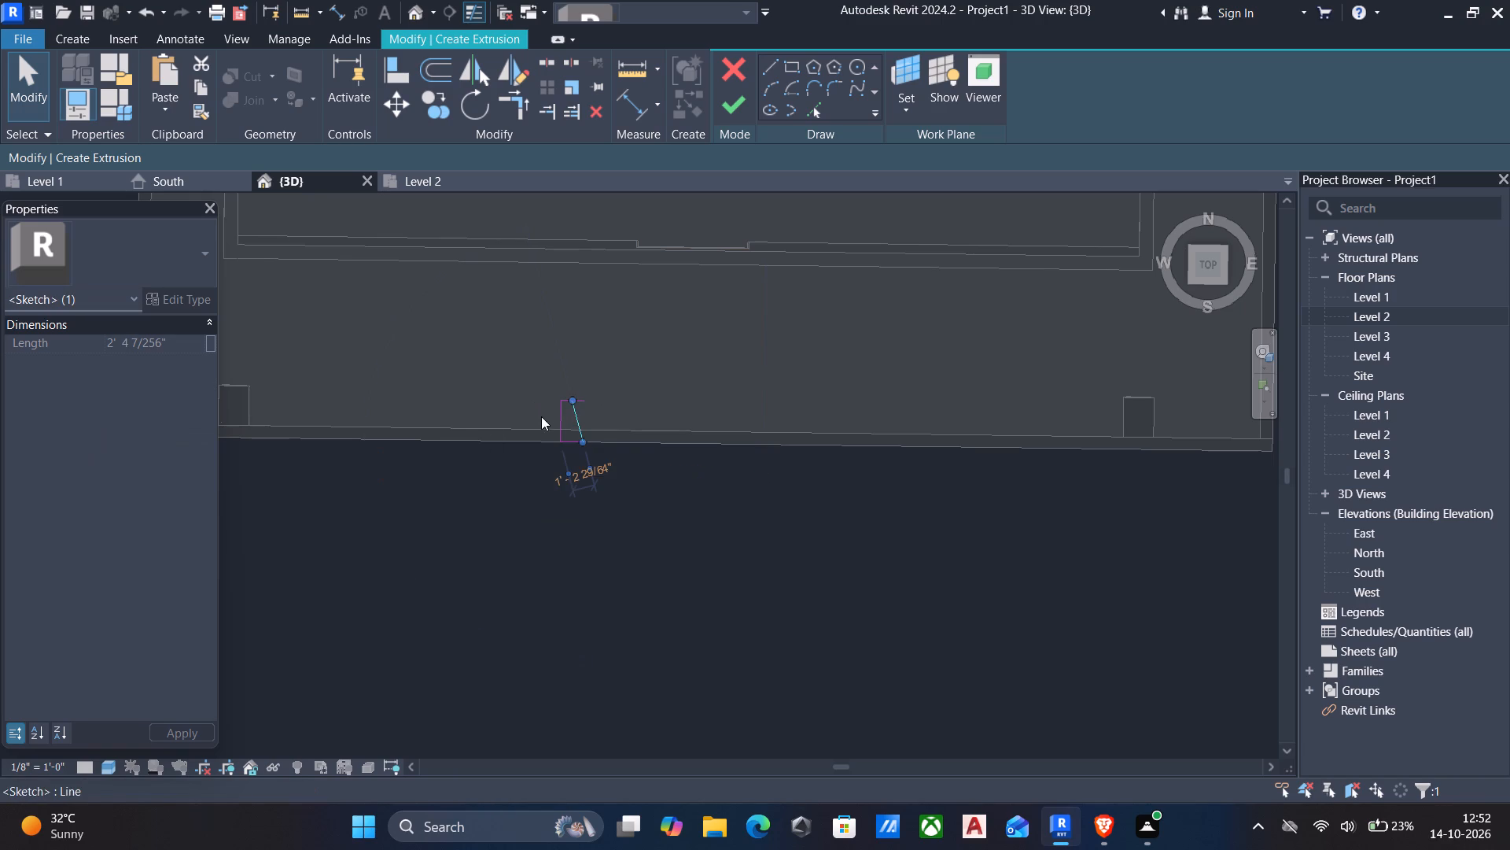
{"action": "key", "text": "ctrl+z"}
{"action": "left_click", "coordinate": [577, 404]}
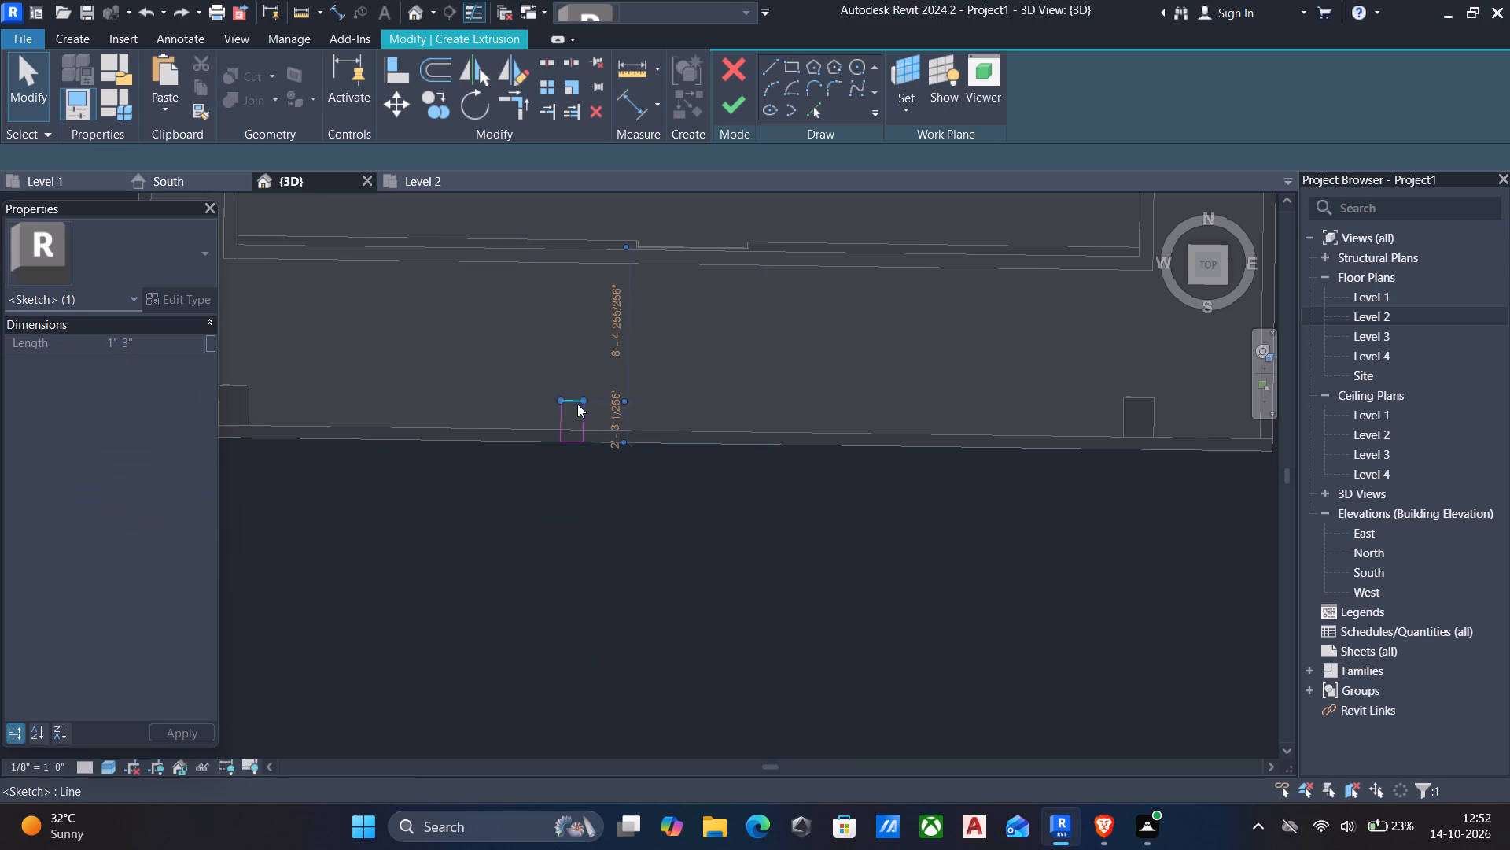
{"action": "left_click", "coordinate": [611, 418]}
{"action": "key", "text": "1"}
{"action": "key", "text": "apostrophe"}
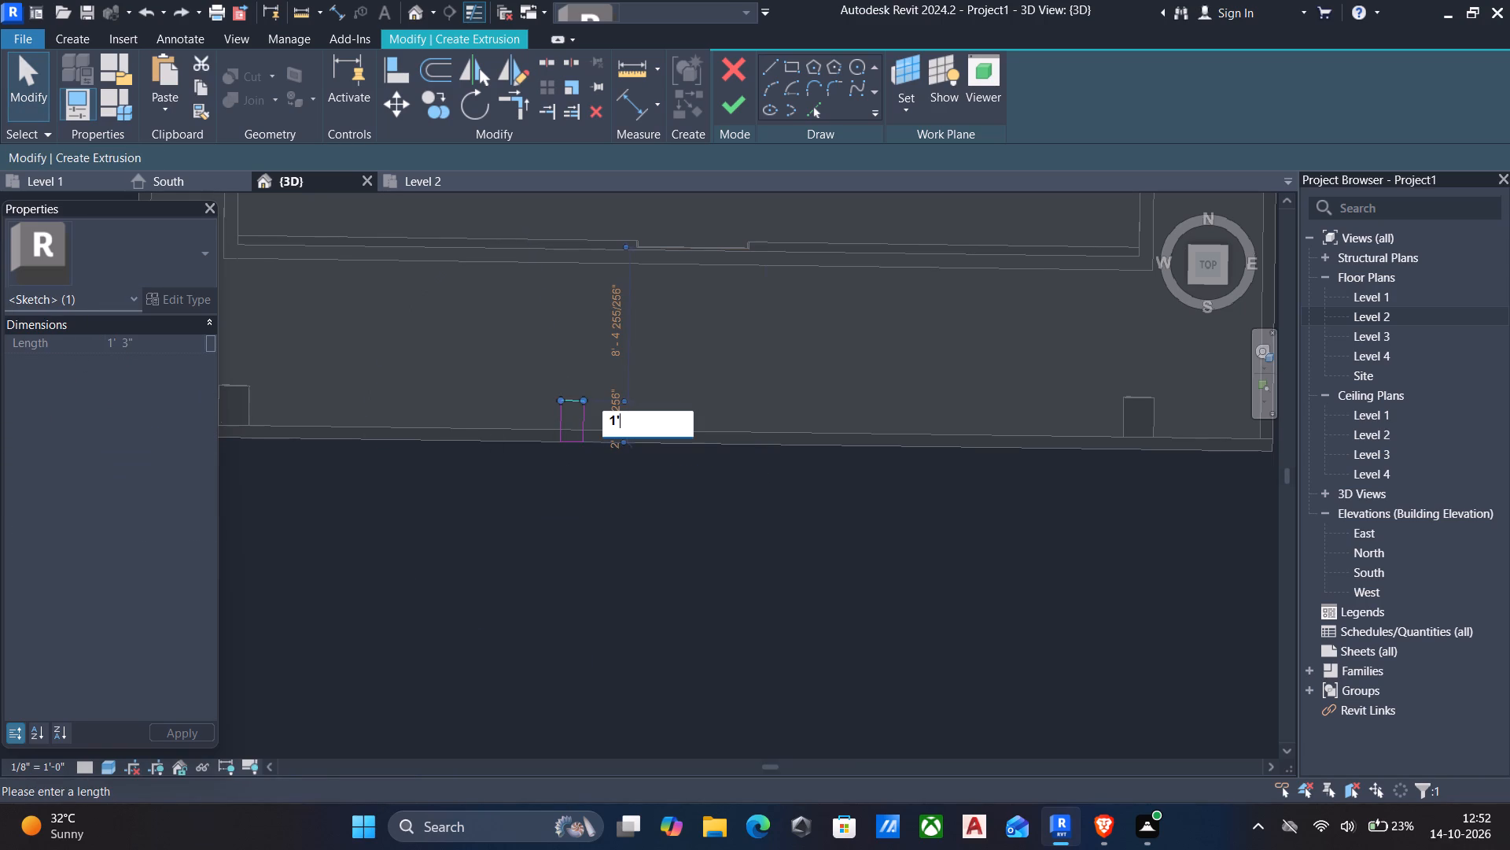
{"action": "type", "text": "3\""}
{"action": "key", "text": "Return"}
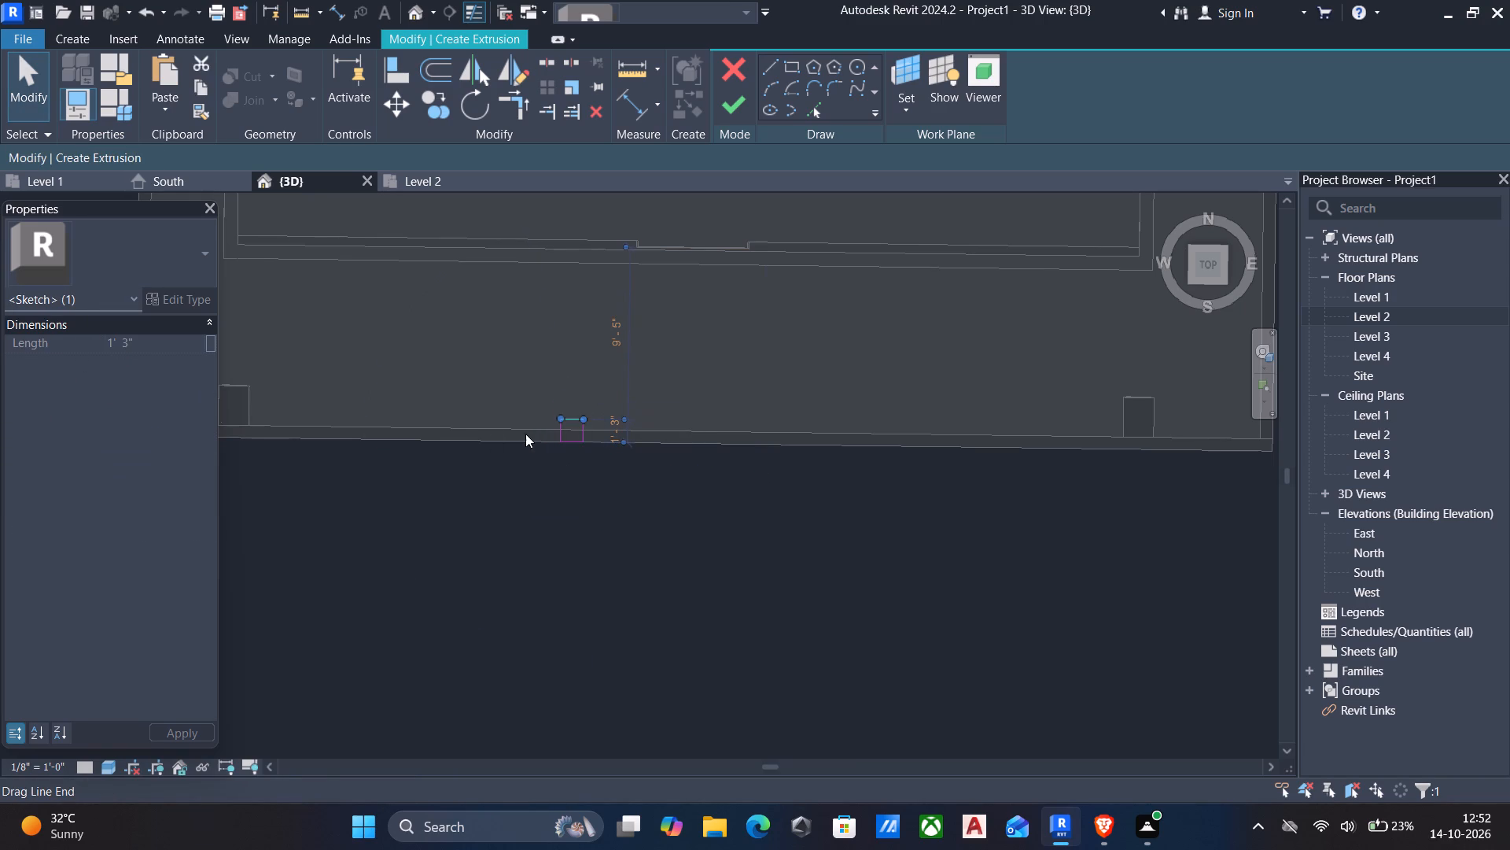
{"action": "key", "text": "Escape"}
{"action": "scroll", "coordinate": [614, 418], "scroll_direction": "down", "scroll_amount": 3}
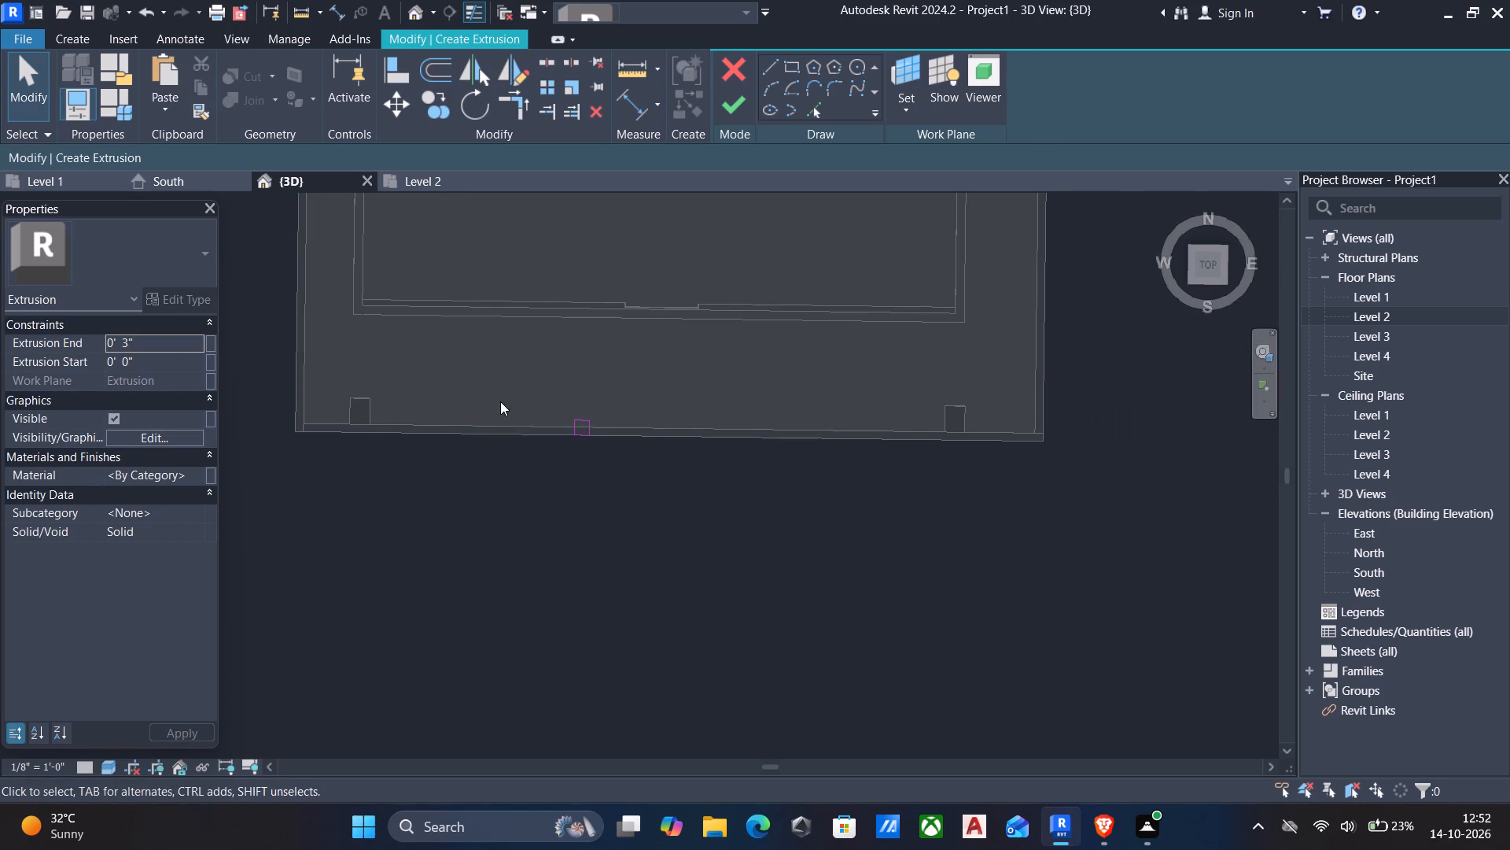
{"action": "scroll", "coordinate": [560, 437], "scroll_direction": "up", "scroll_amount": 5}
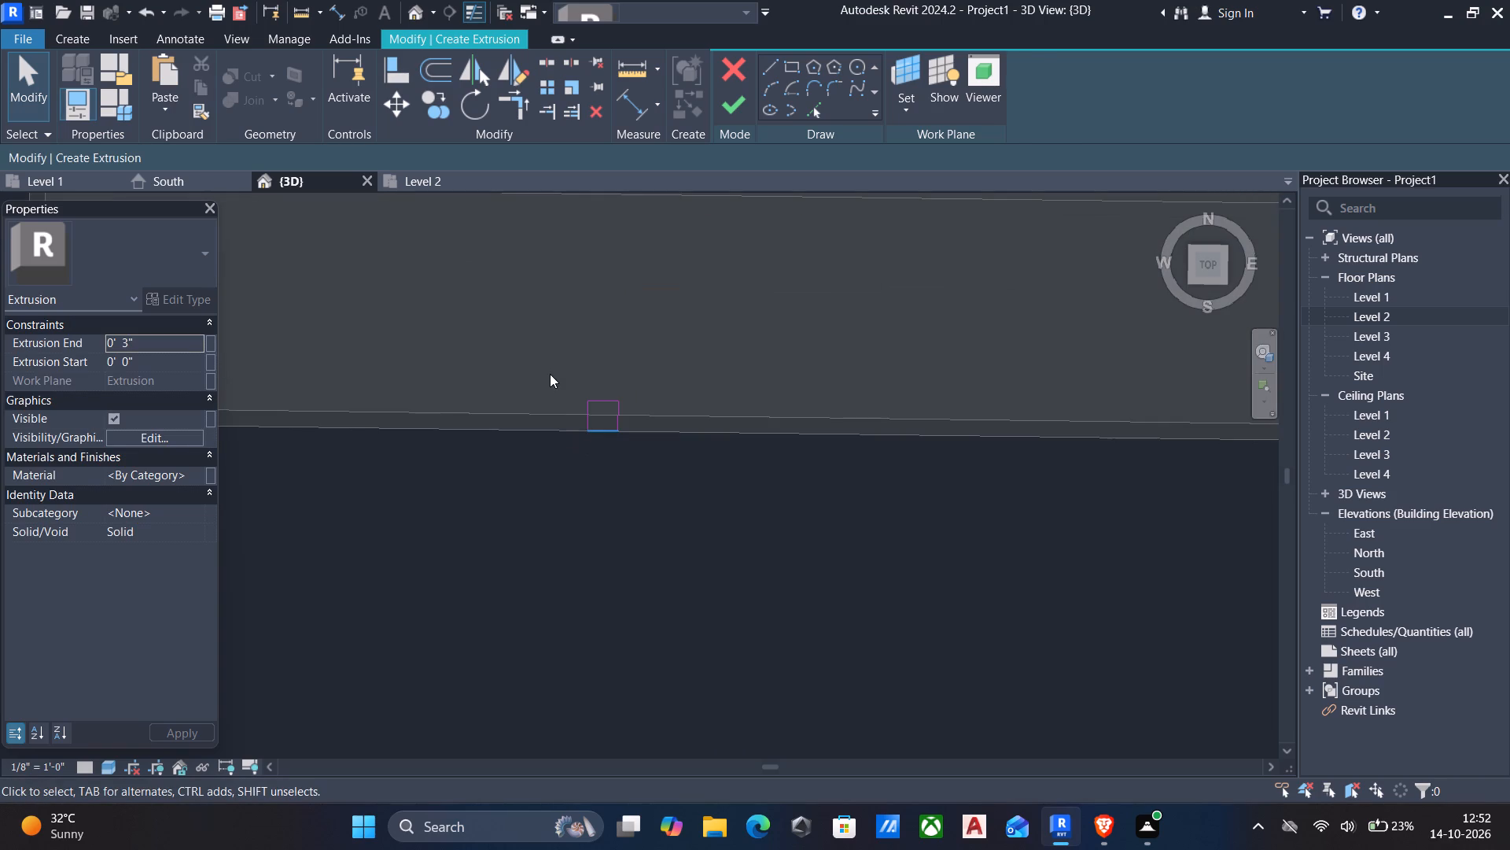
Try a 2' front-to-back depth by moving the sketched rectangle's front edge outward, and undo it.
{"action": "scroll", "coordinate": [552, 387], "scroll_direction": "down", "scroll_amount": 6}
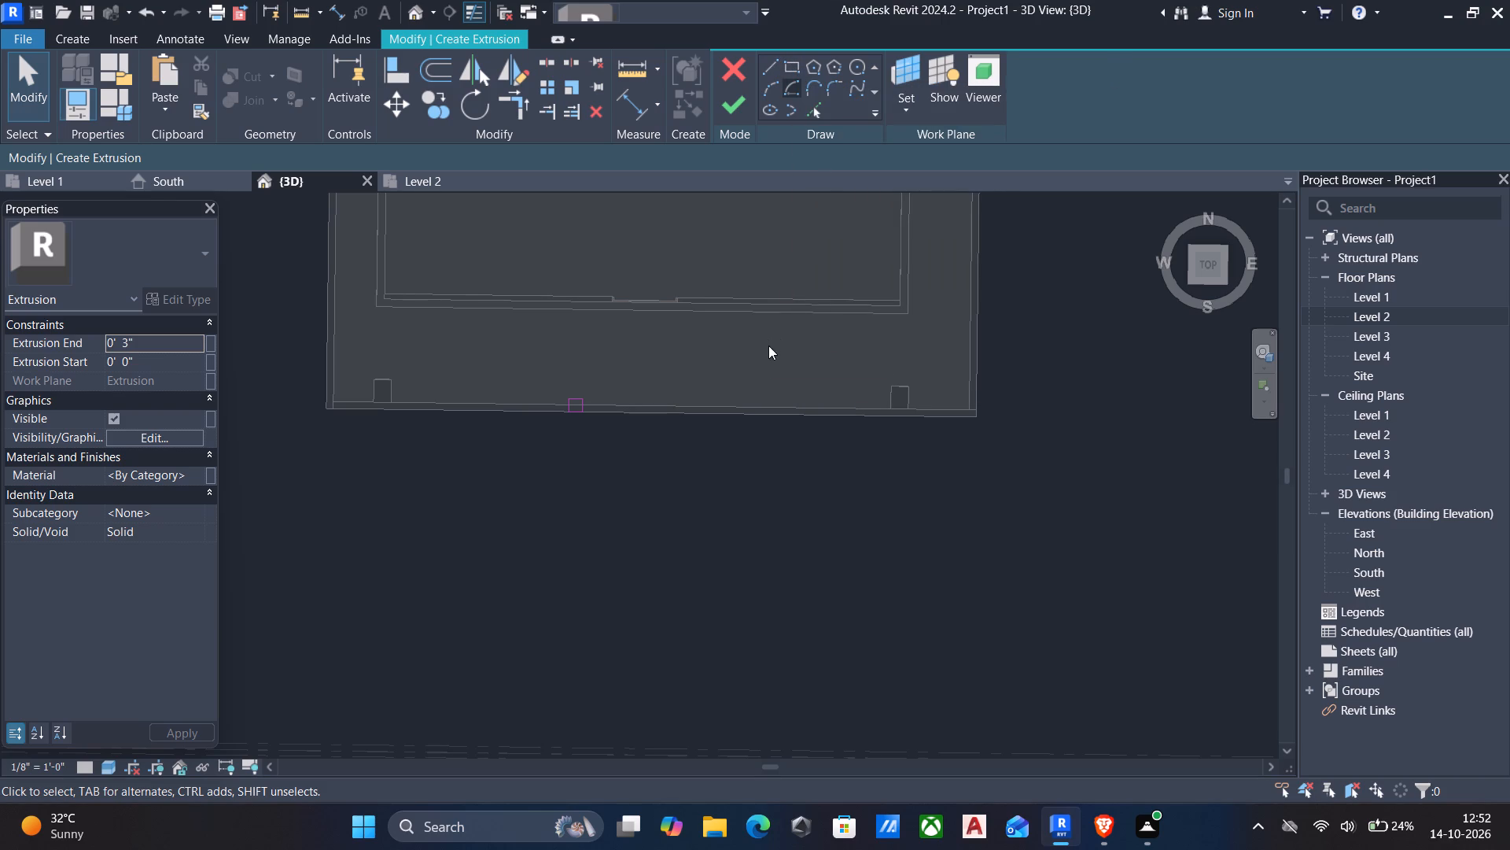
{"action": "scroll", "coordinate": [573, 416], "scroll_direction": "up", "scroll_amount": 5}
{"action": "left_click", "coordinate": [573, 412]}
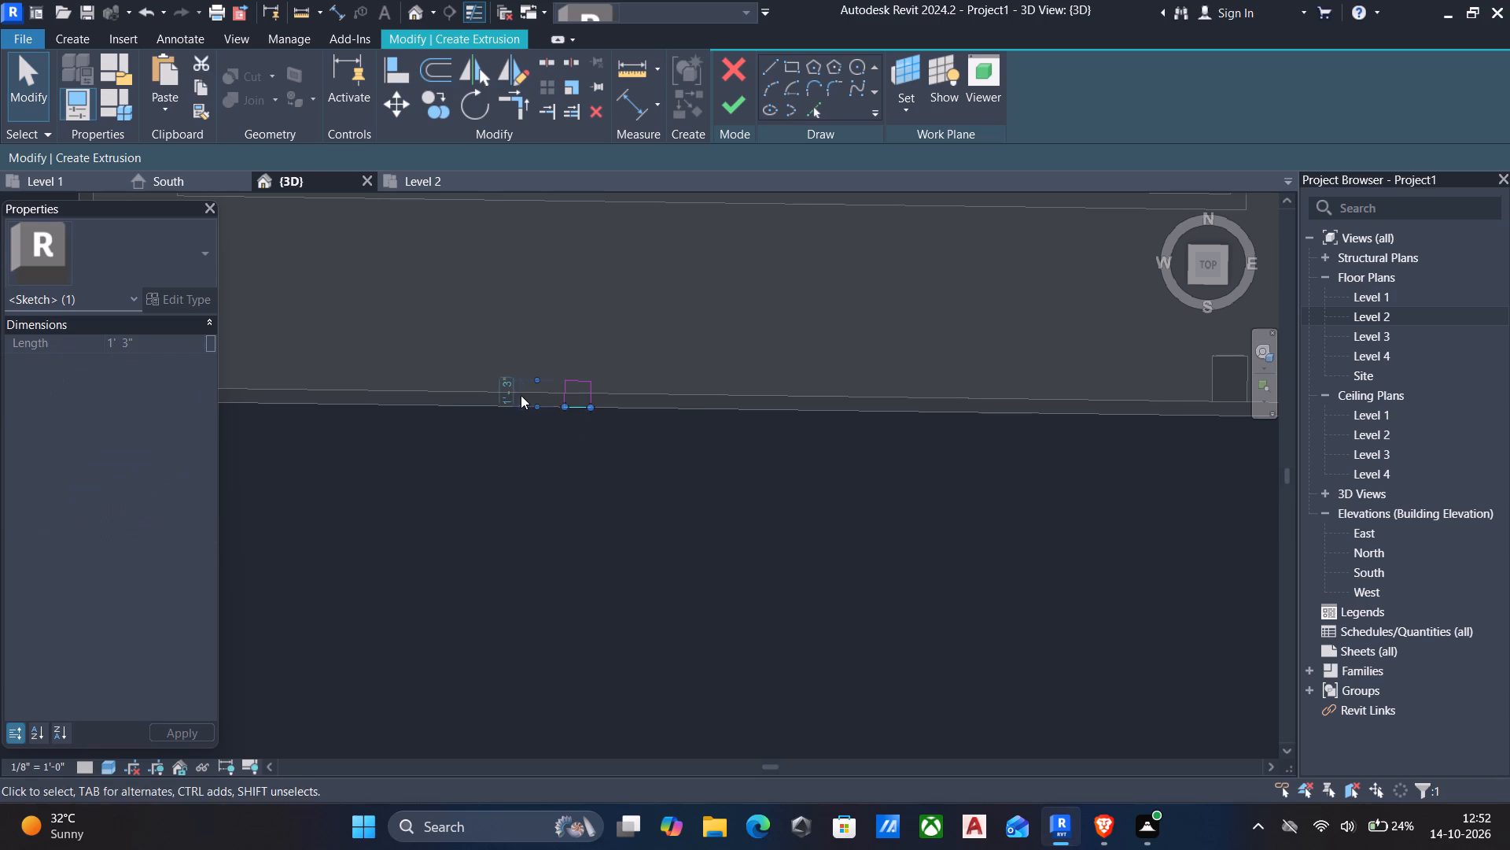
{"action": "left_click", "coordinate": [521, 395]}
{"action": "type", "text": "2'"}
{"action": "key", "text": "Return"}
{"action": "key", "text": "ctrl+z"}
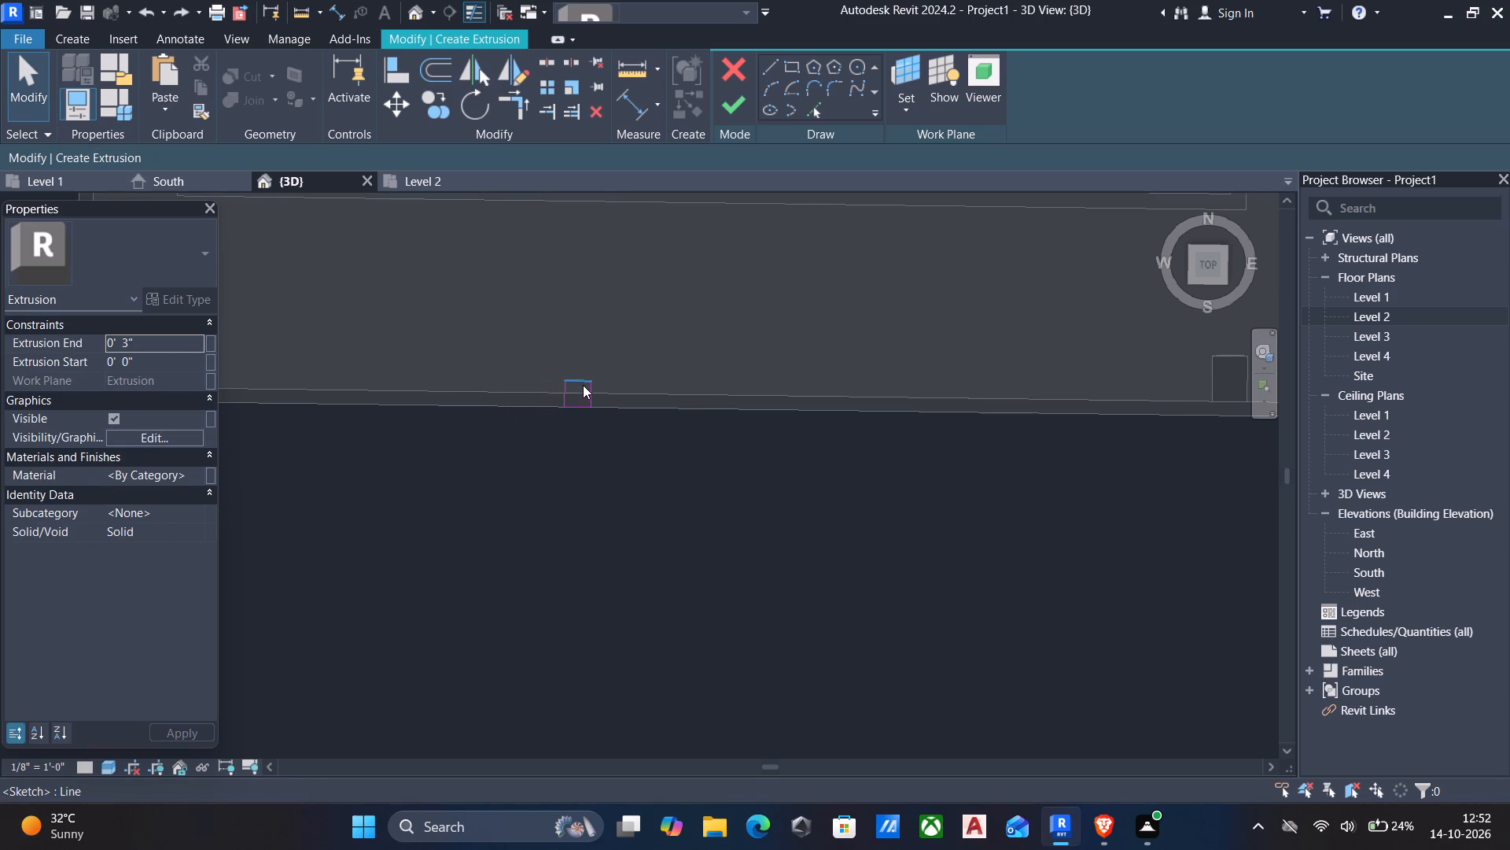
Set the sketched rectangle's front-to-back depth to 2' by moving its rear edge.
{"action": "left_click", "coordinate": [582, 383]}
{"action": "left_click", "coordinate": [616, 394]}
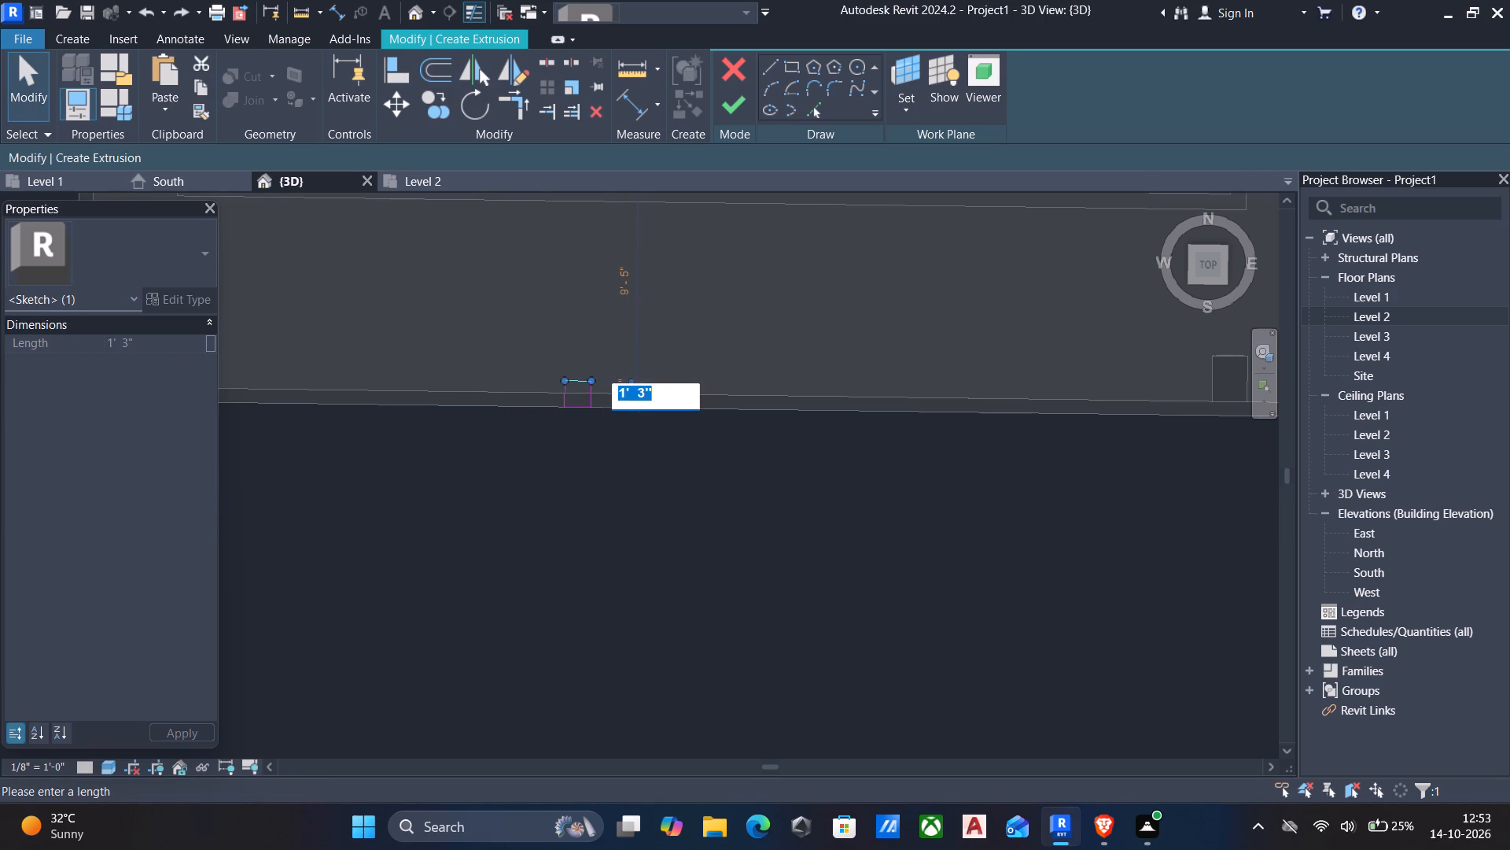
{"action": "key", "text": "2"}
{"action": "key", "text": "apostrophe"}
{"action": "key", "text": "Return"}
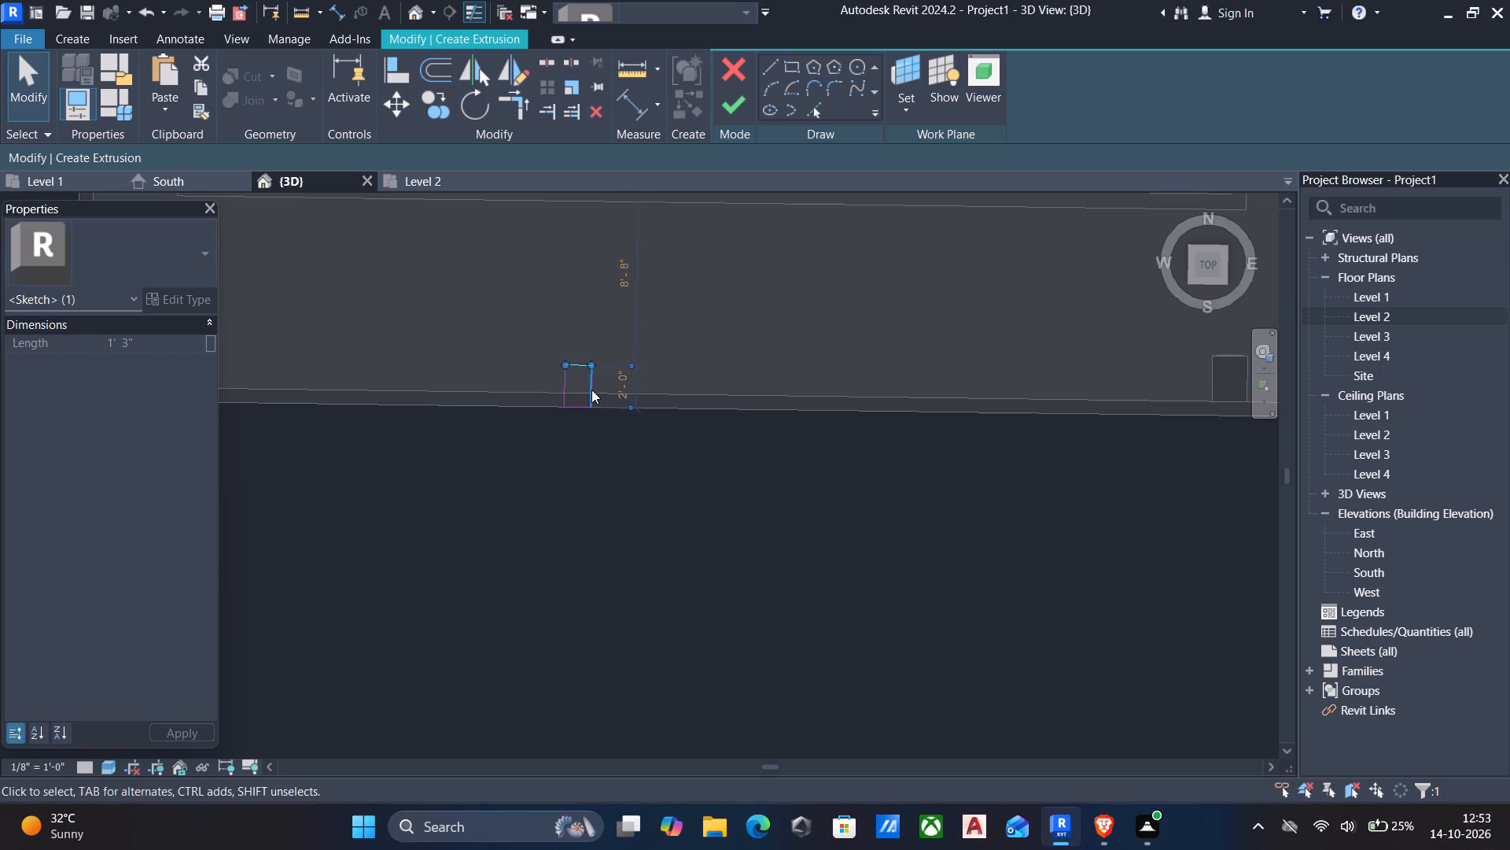
Set the sketched rectangle's width to 2' and finish the extrusion.
{"action": "left_click", "coordinate": [591, 390]}
{"action": "left_click", "coordinate": [578, 441]}
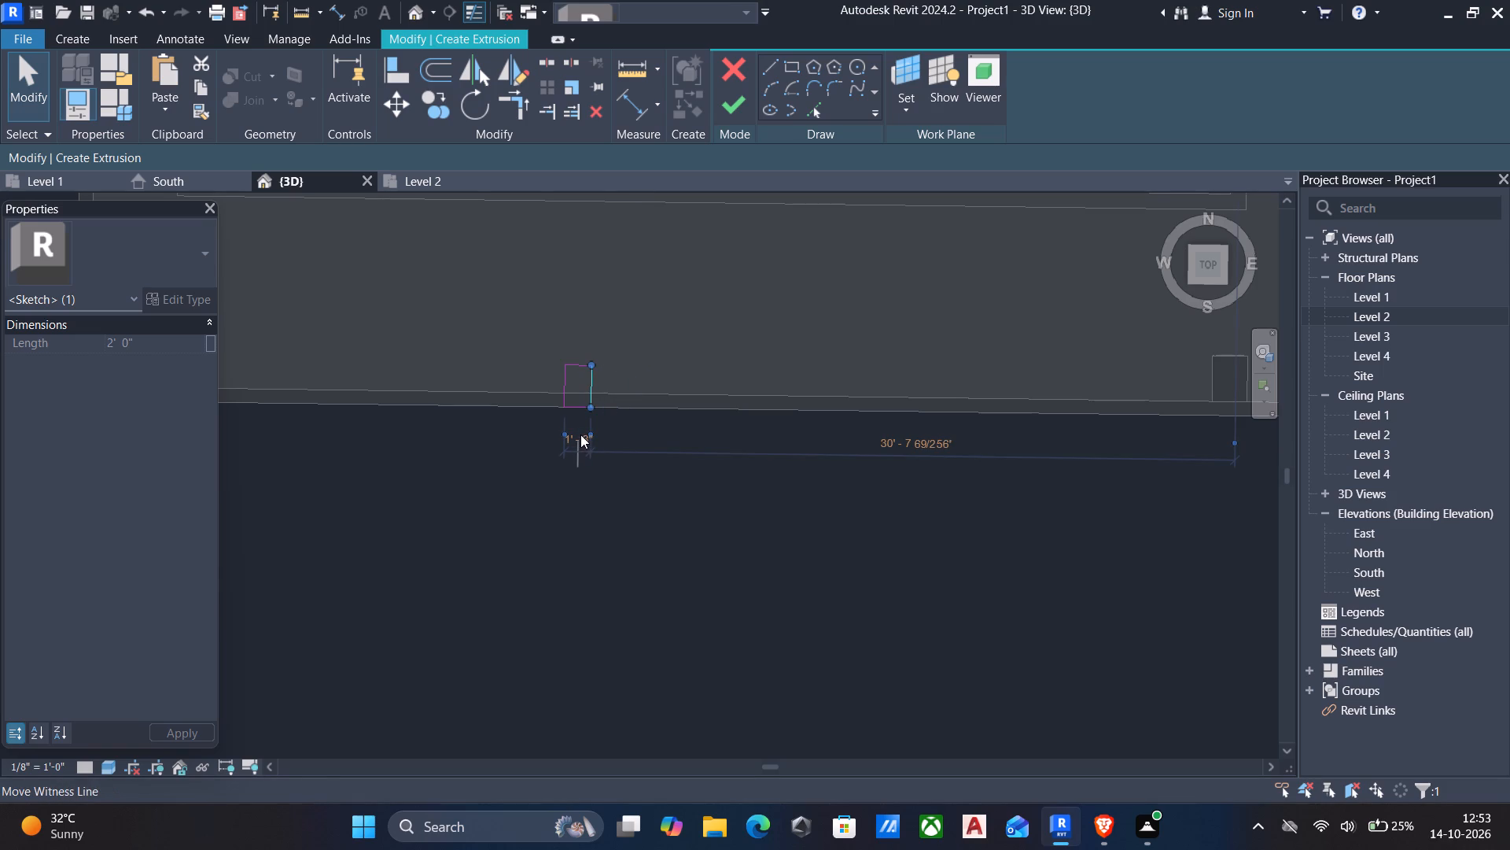
{"action": "left_click", "coordinate": [580, 434]}
{"action": "left_click", "coordinate": [578, 440]}
{"action": "left_click", "coordinate": [576, 436]}
{"action": "scroll", "coordinate": [601, 440], "scroll_direction": "up", "scroll_amount": 7}
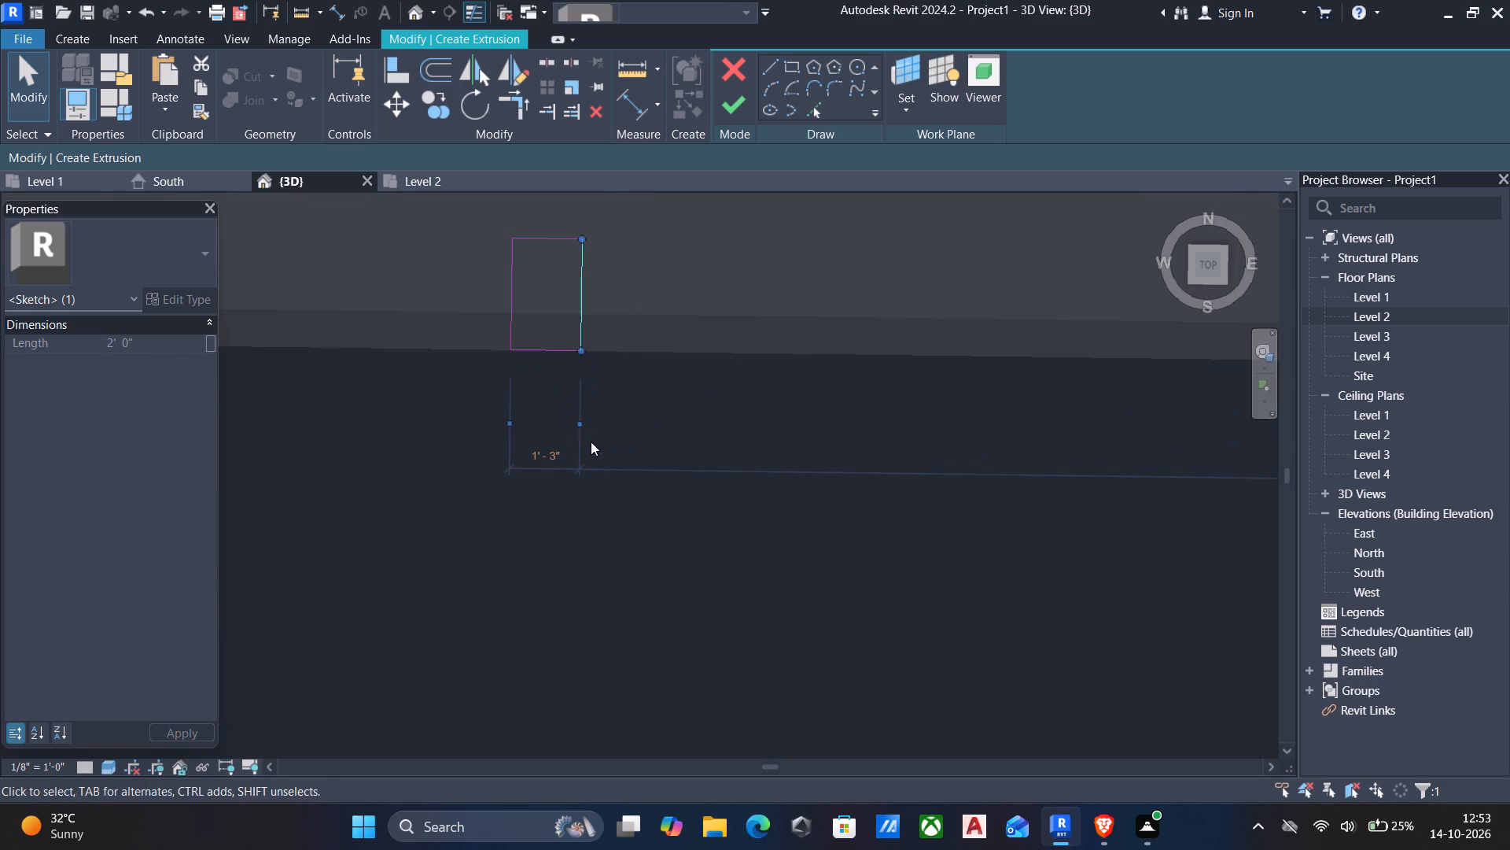
{"action": "left_click", "coordinate": [554, 453]}
{"action": "key", "text": "2"}
{"action": "key", "text": "apostrophe"}
{"action": "key", "text": "Return"}
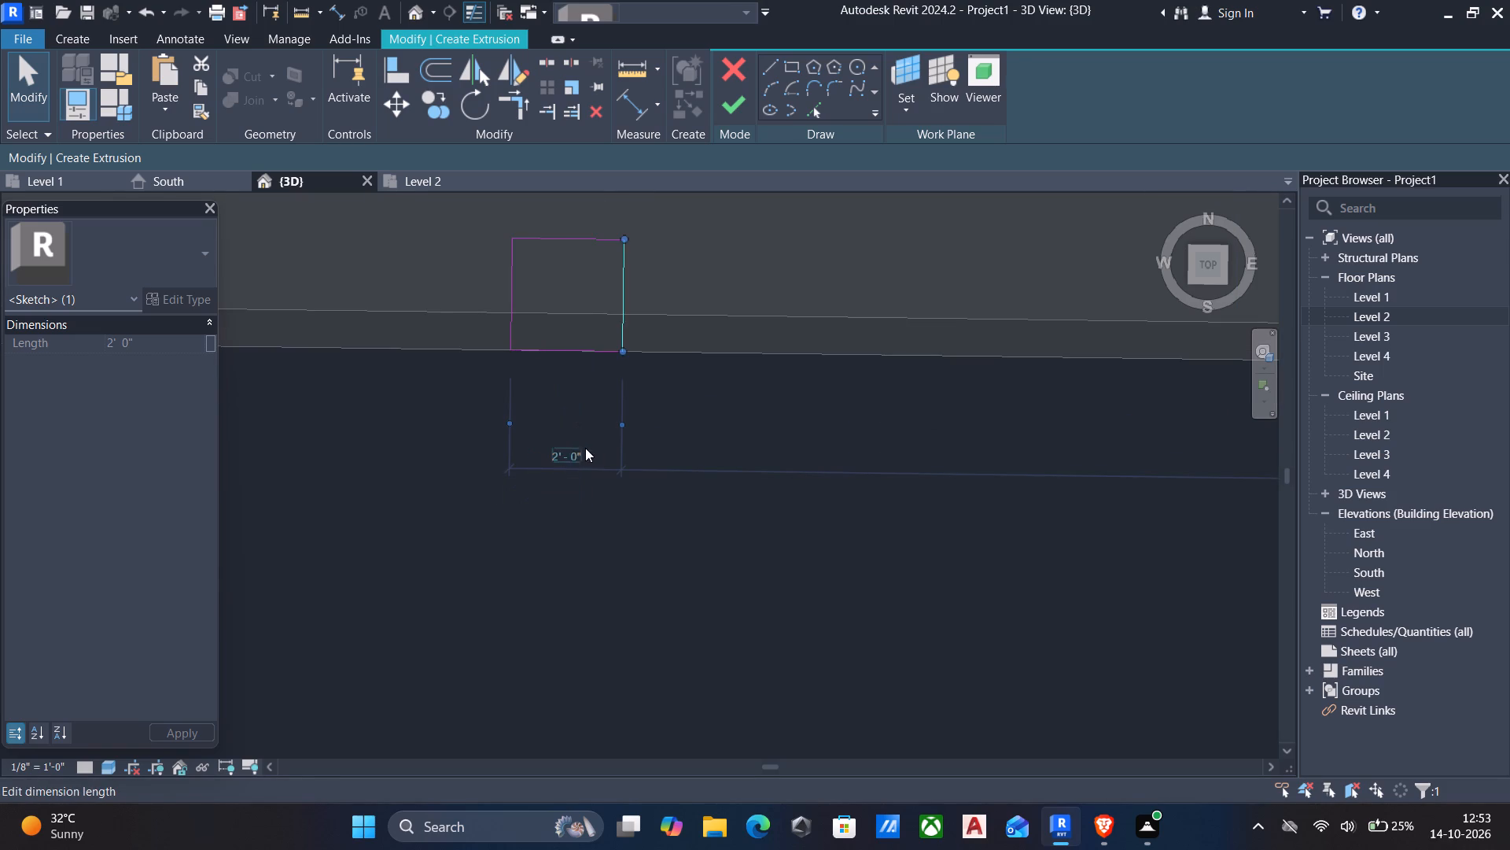
{"action": "scroll", "coordinate": [597, 453], "scroll_direction": "down", "scroll_amount": 4}
{"action": "key", "text": "Escape"}
{"action": "scroll", "coordinate": [607, 445], "scroll_direction": "down", "scroll_amount": 7}
{"action": "middle_click_drag", "start_coordinate": [578, 425], "coordinate": [485, 359]}
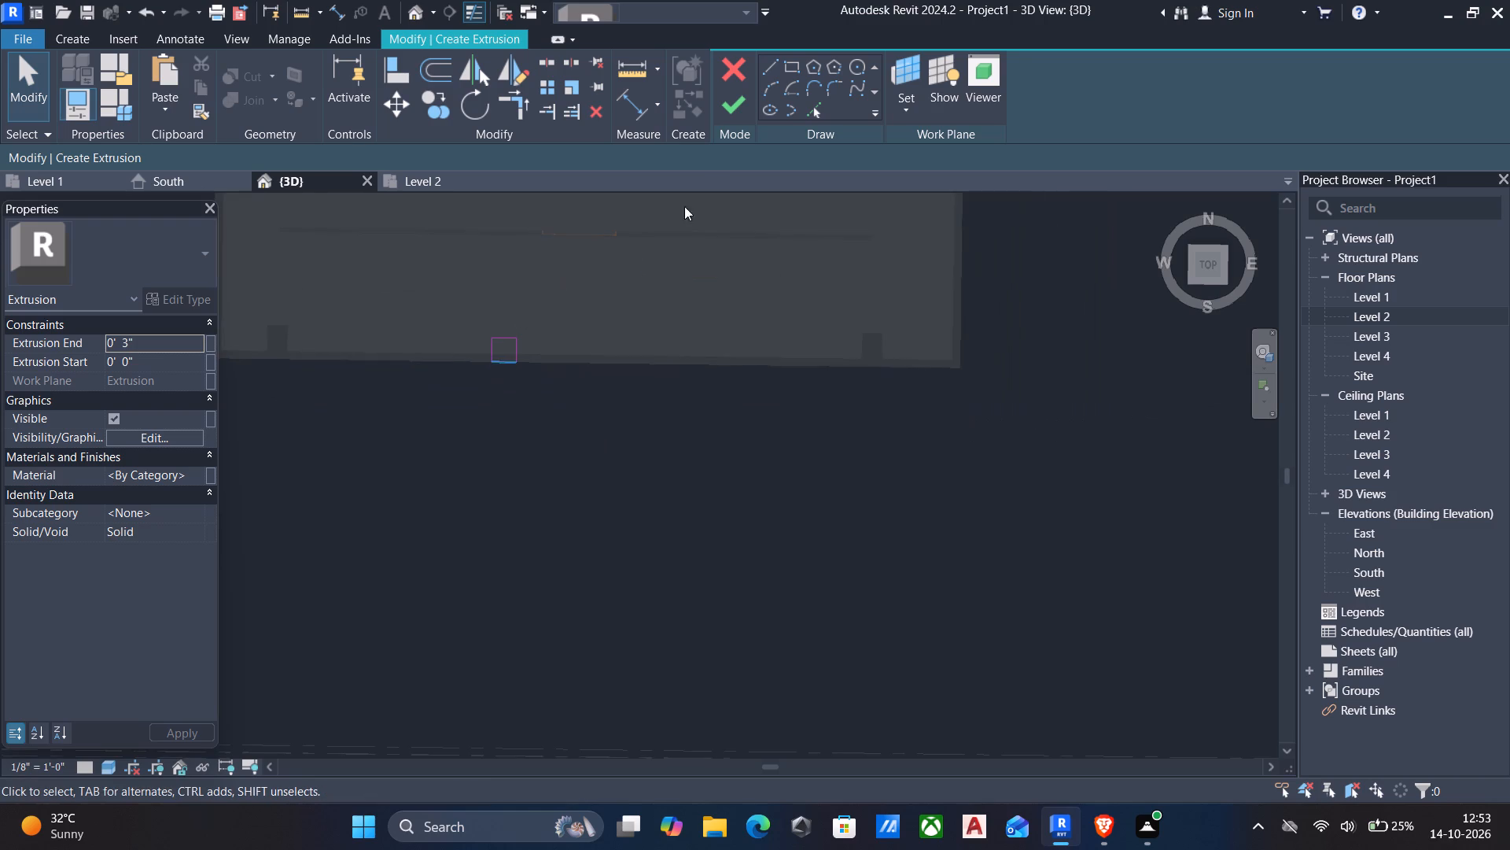
{"action": "left_click", "coordinate": [731, 116]}
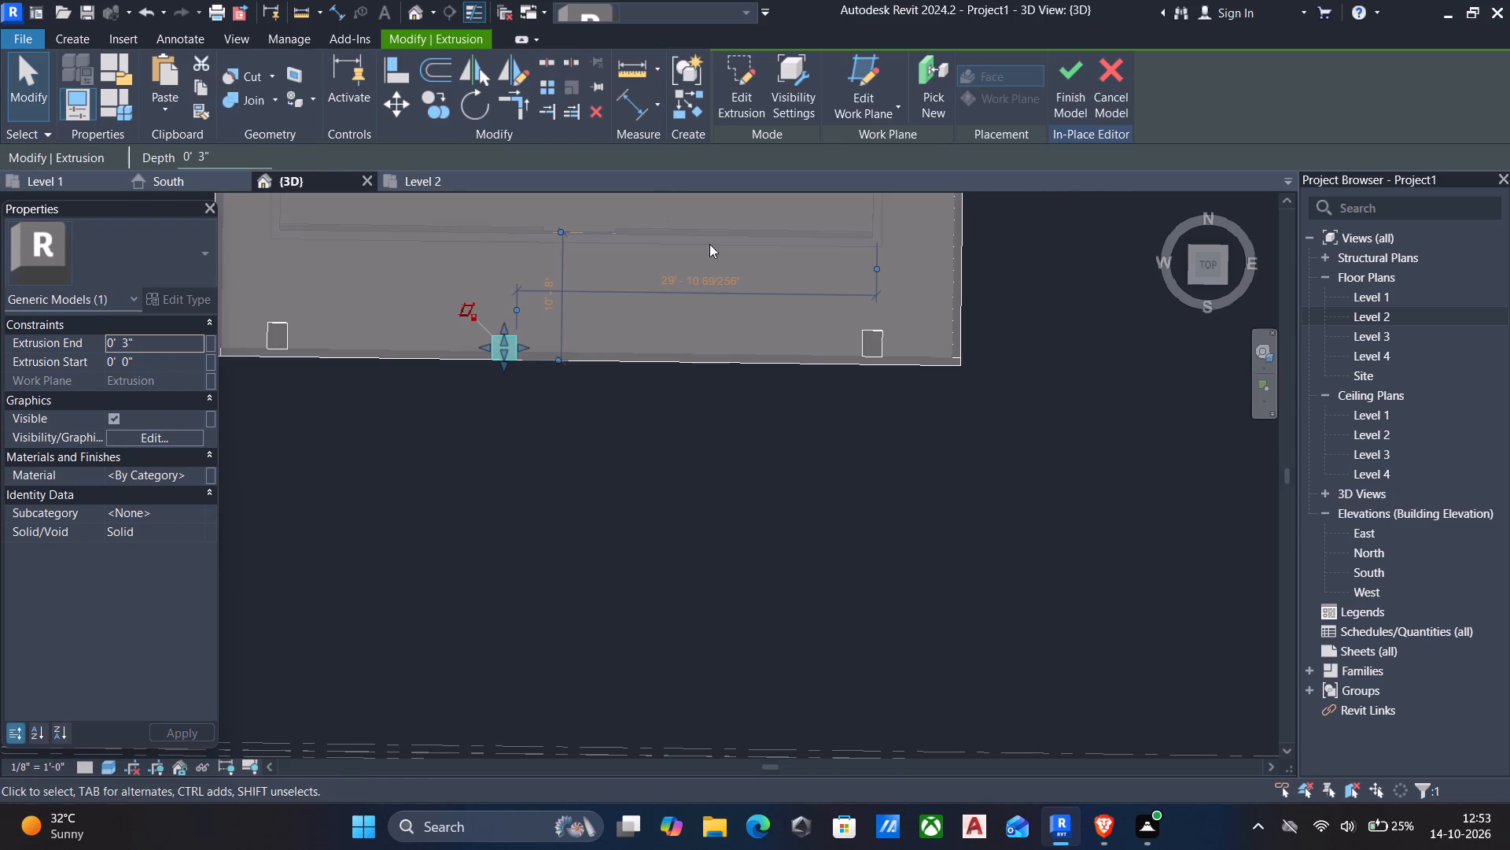
Stretch the new extrusion's underside from the porch cornice down to just above the ground line.
{"action": "middle_click_drag", "start_coordinate": [749, 351], "coordinate": [779, 209], "text": "shift"}
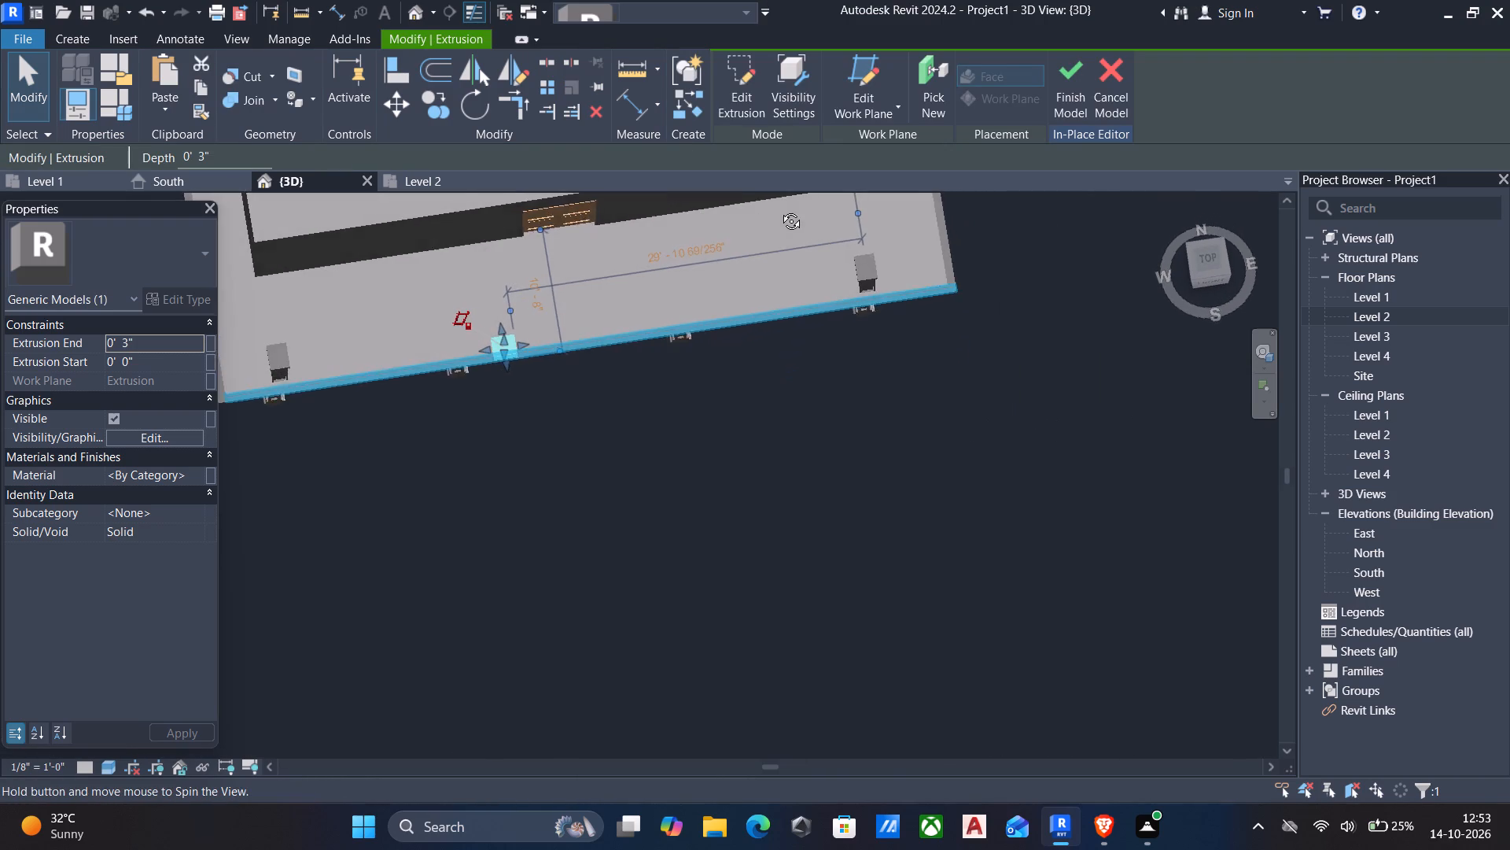
{"action": "middle_click_drag", "start_coordinate": [779, 209], "coordinate": [779, 209], "text": "shift"}
{"action": "middle_click_drag", "start_coordinate": [699, 393], "coordinate": [659, 293], "text": "shift"}
{"action": "middle_click_drag", "start_coordinate": [700, 442], "coordinate": [702, 310], "text": "shift"}
{"action": "middle_click_drag", "start_coordinate": [707, 514], "coordinate": [707, 415], "text": "shift"}
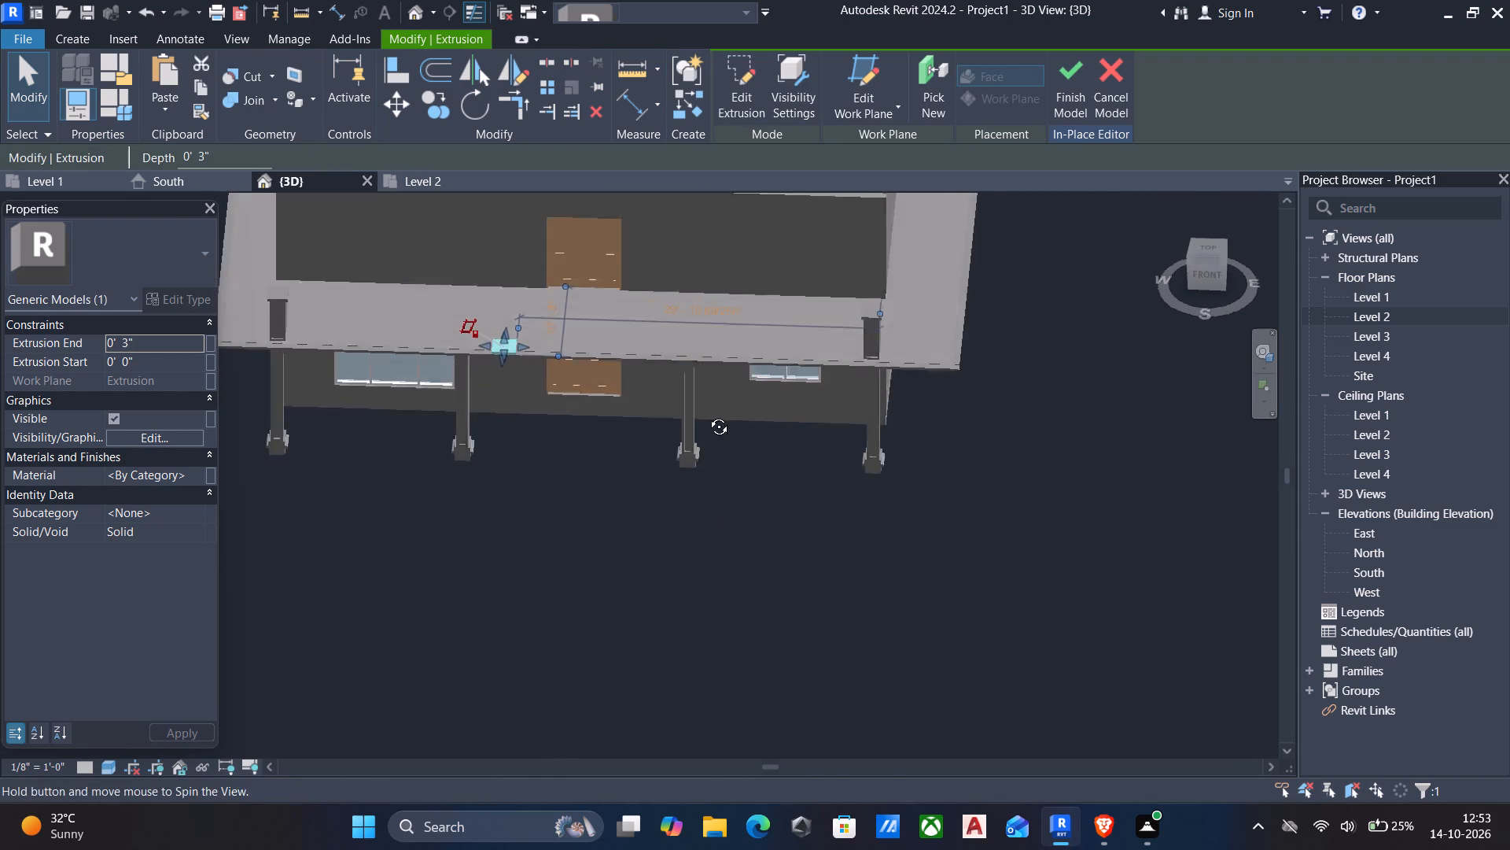
{"action": "middle_click_drag", "start_coordinate": [707, 415], "coordinate": [703, 370], "text": "shift"}
{"action": "middle_click_drag", "start_coordinate": [644, 486], "coordinate": [655, 447], "text": "shift"}
{"action": "middle_click_drag", "start_coordinate": [625, 504], "coordinate": [589, 426], "text": "shift"}
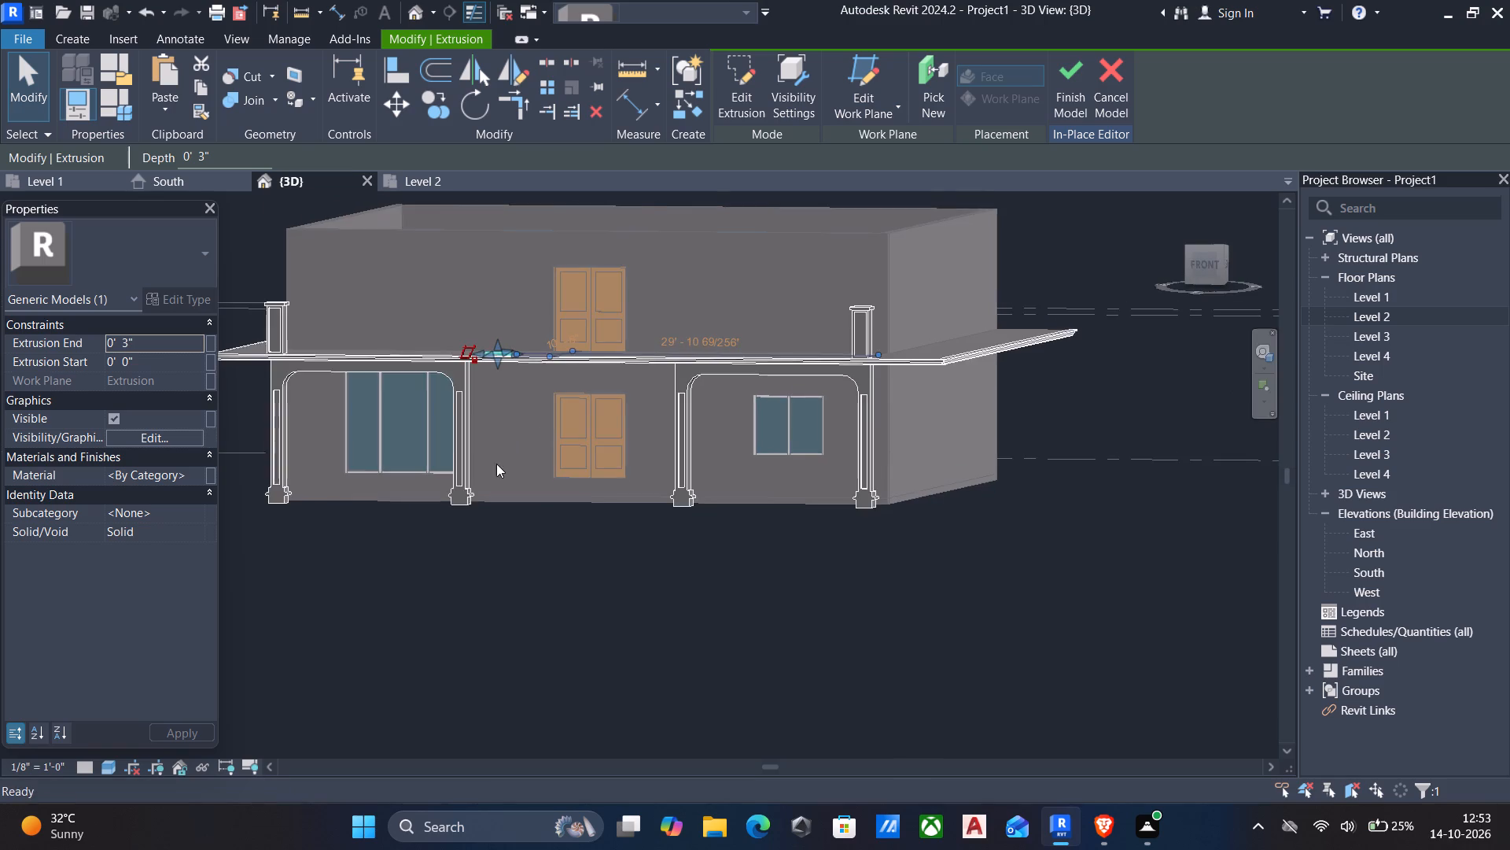
{"action": "scroll", "coordinate": [482, 428], "scroll_direction": "up", "scroll_amount": 6}
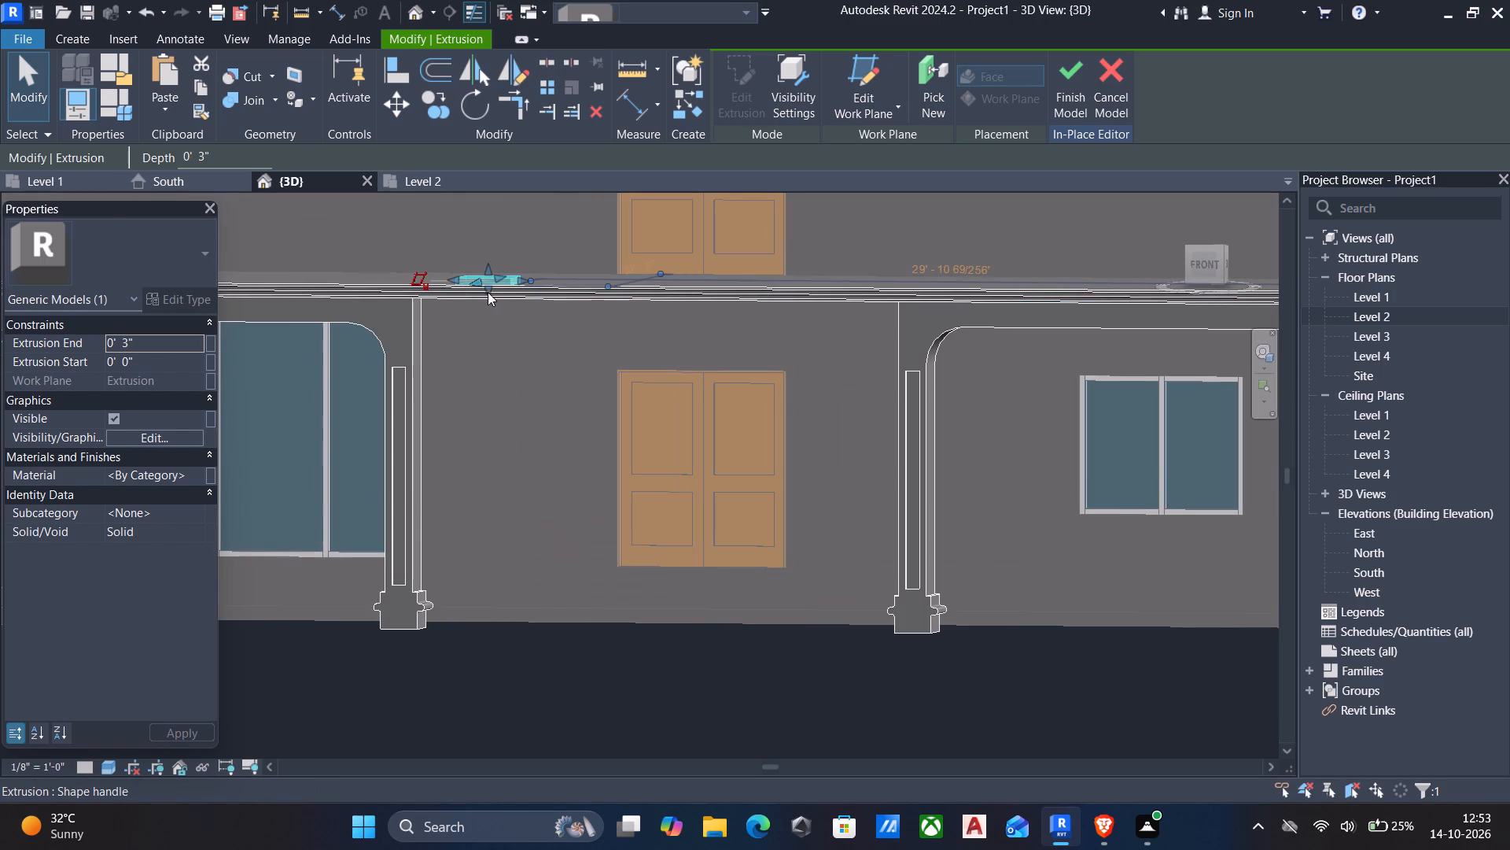
{"action": "left_click", "coordinate": [482, 289]}
{"action": "key", "text": "Escape"}
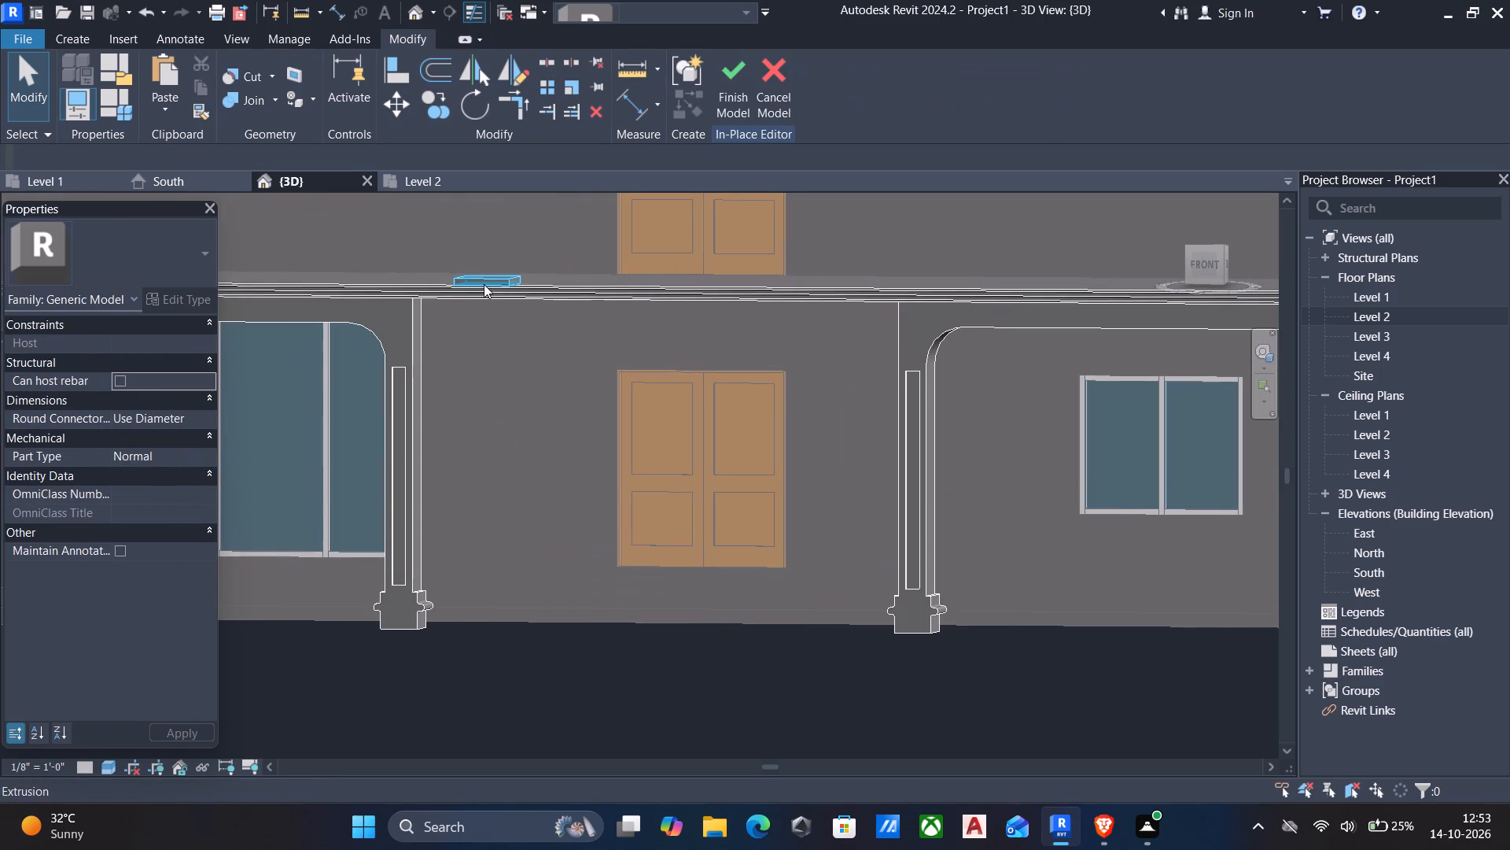
{"action": "left_click", "coordinate": [484, 283]}
{"action": "left_click_drag", "start_coordinate": [488, 296], "coordinate": [499, 581]}
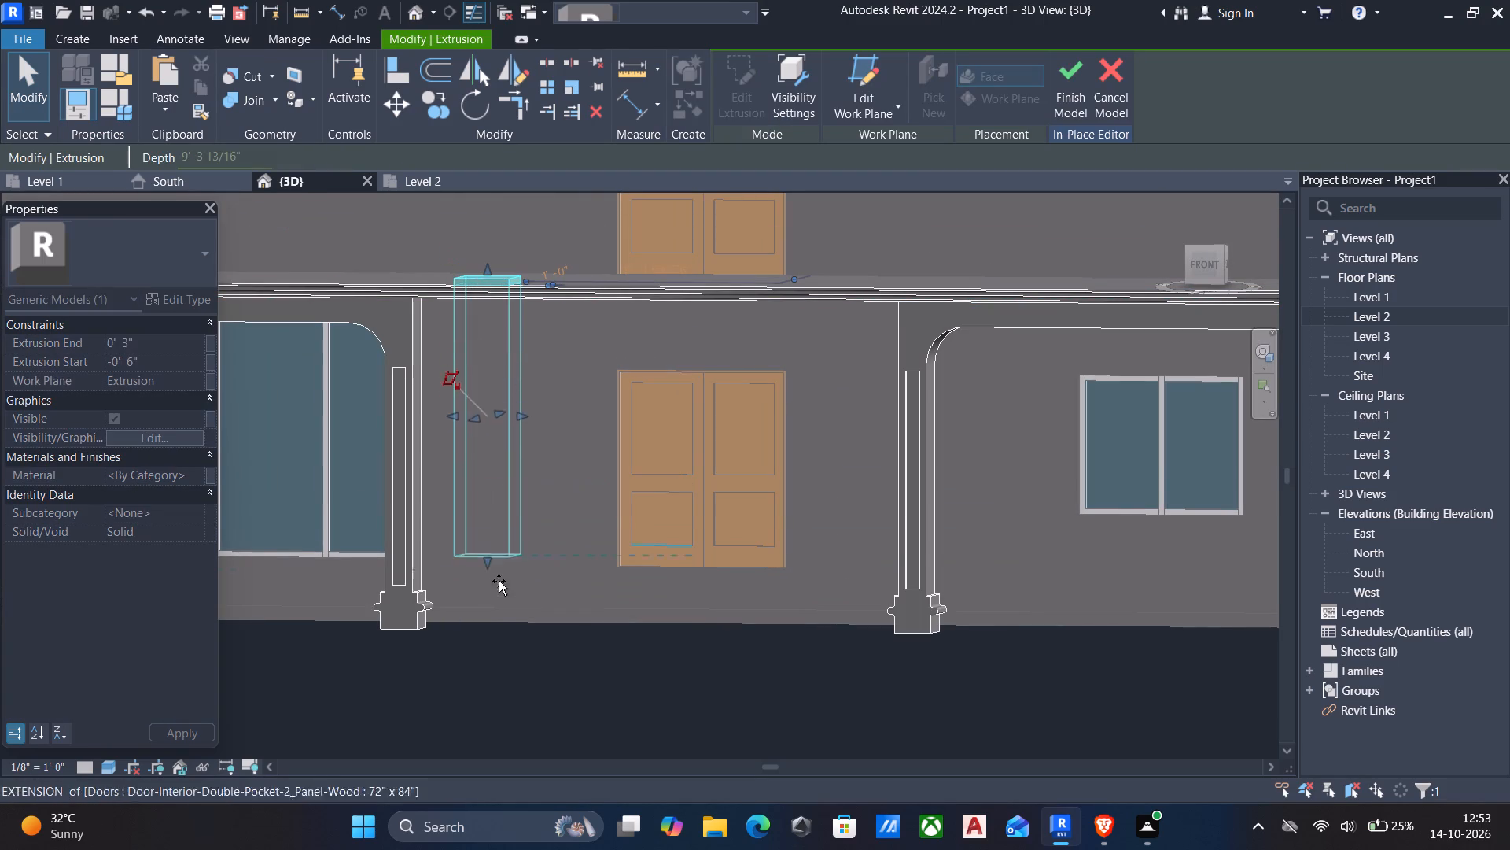
{"action": "left_click_drag", "start_coordinate": [499, 581], "coordinate": [504, 621]}
{"action": "key", "text": "Escape"}
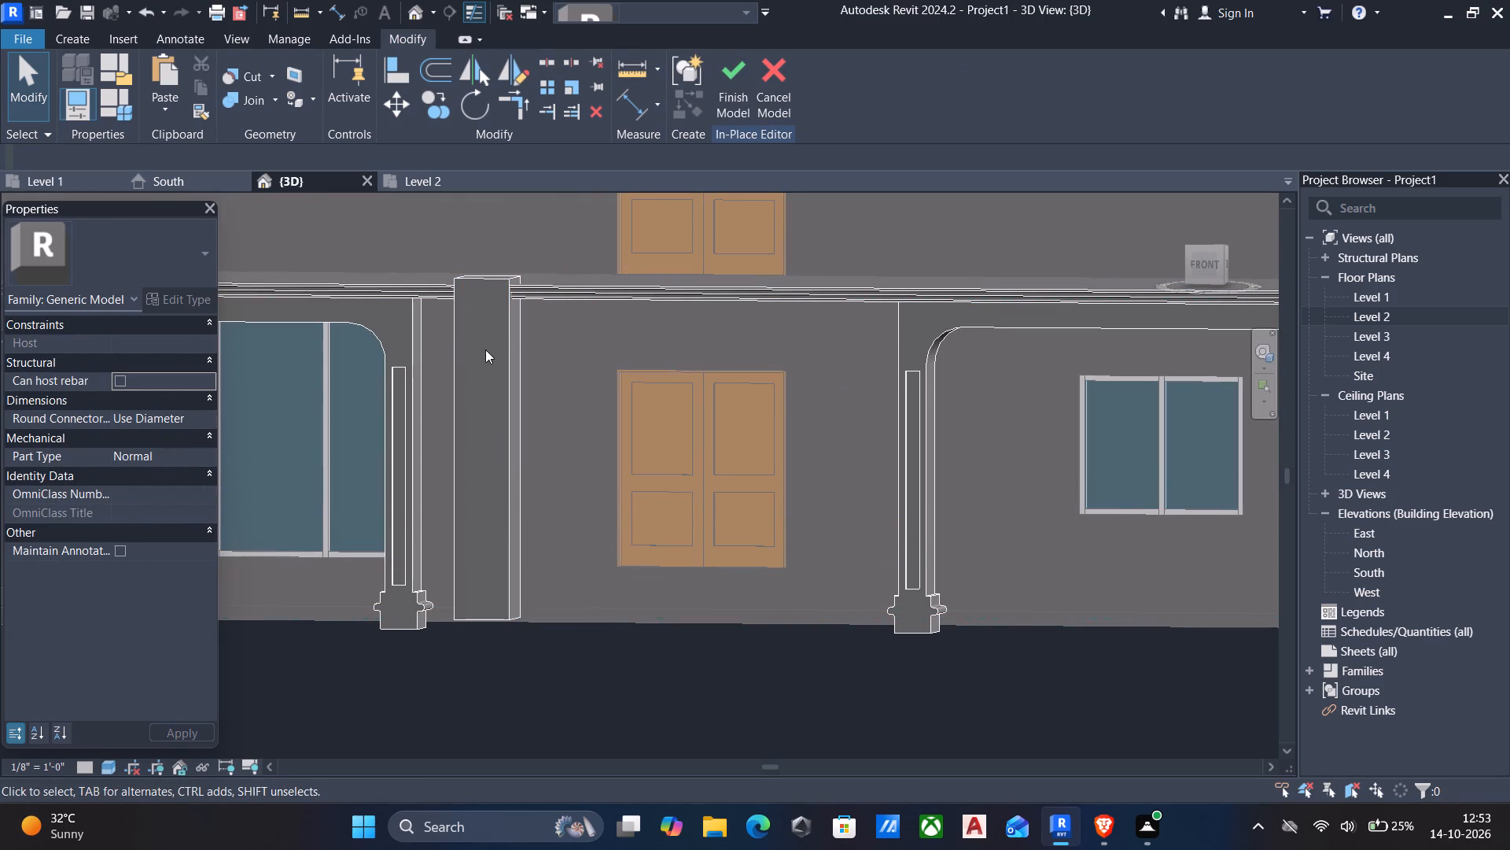
In a front view, extend the extrusion's bottom face to Level 1, giving an extrusion start of -12' 6".
{"action": "left_click", "coordinate": [1206, 265]}
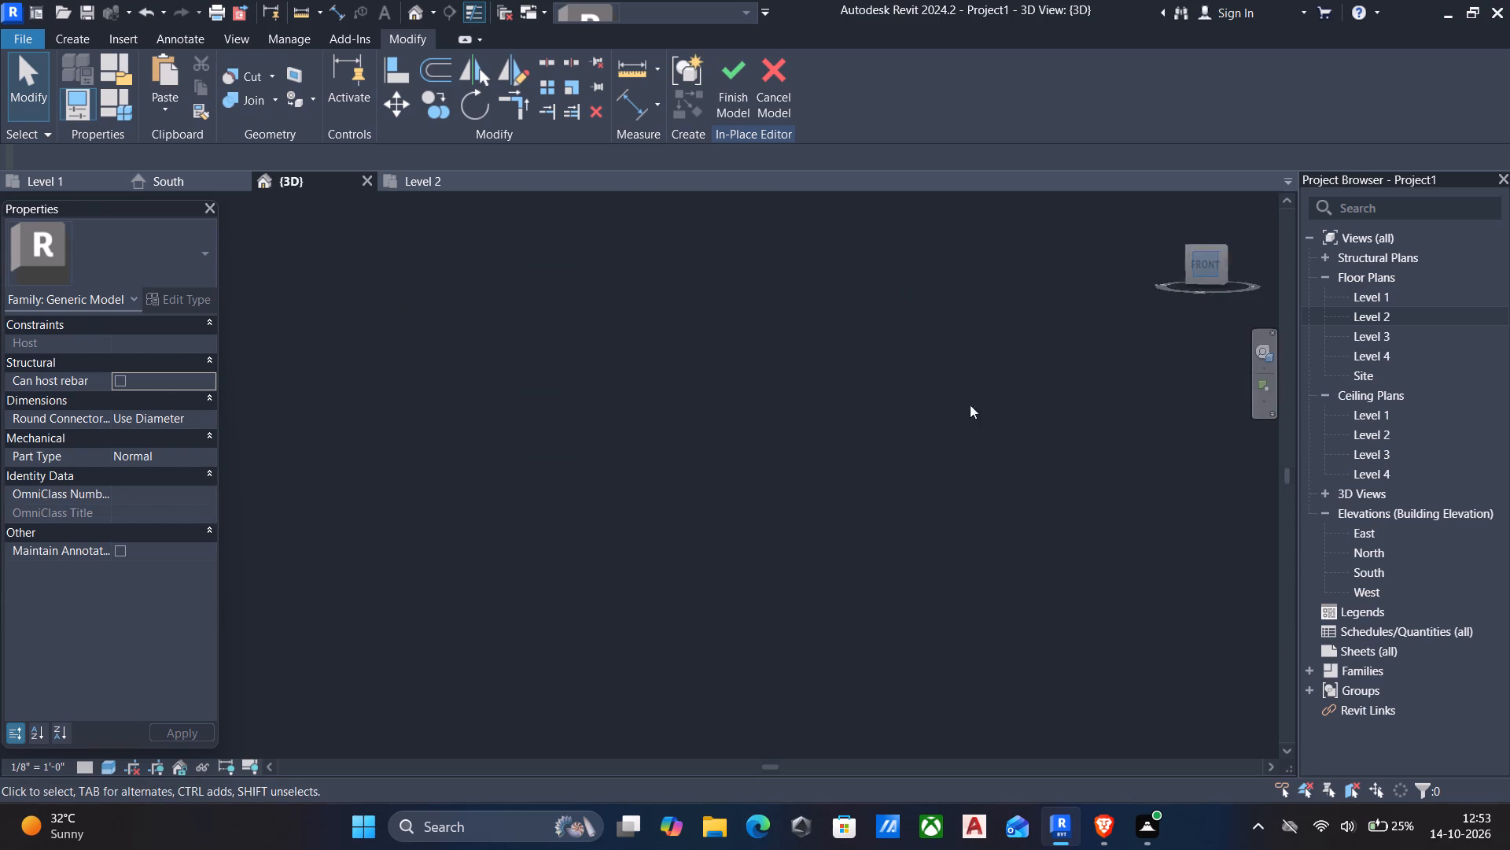
{"action": "scroll", "coordinate": [591, 488], "scroll_direction": "up", "scroll_amount": 6}
{"action": "scroll", "coordinate": [679, 519], "scroll_direction": "up", "scroll_amount": 5}
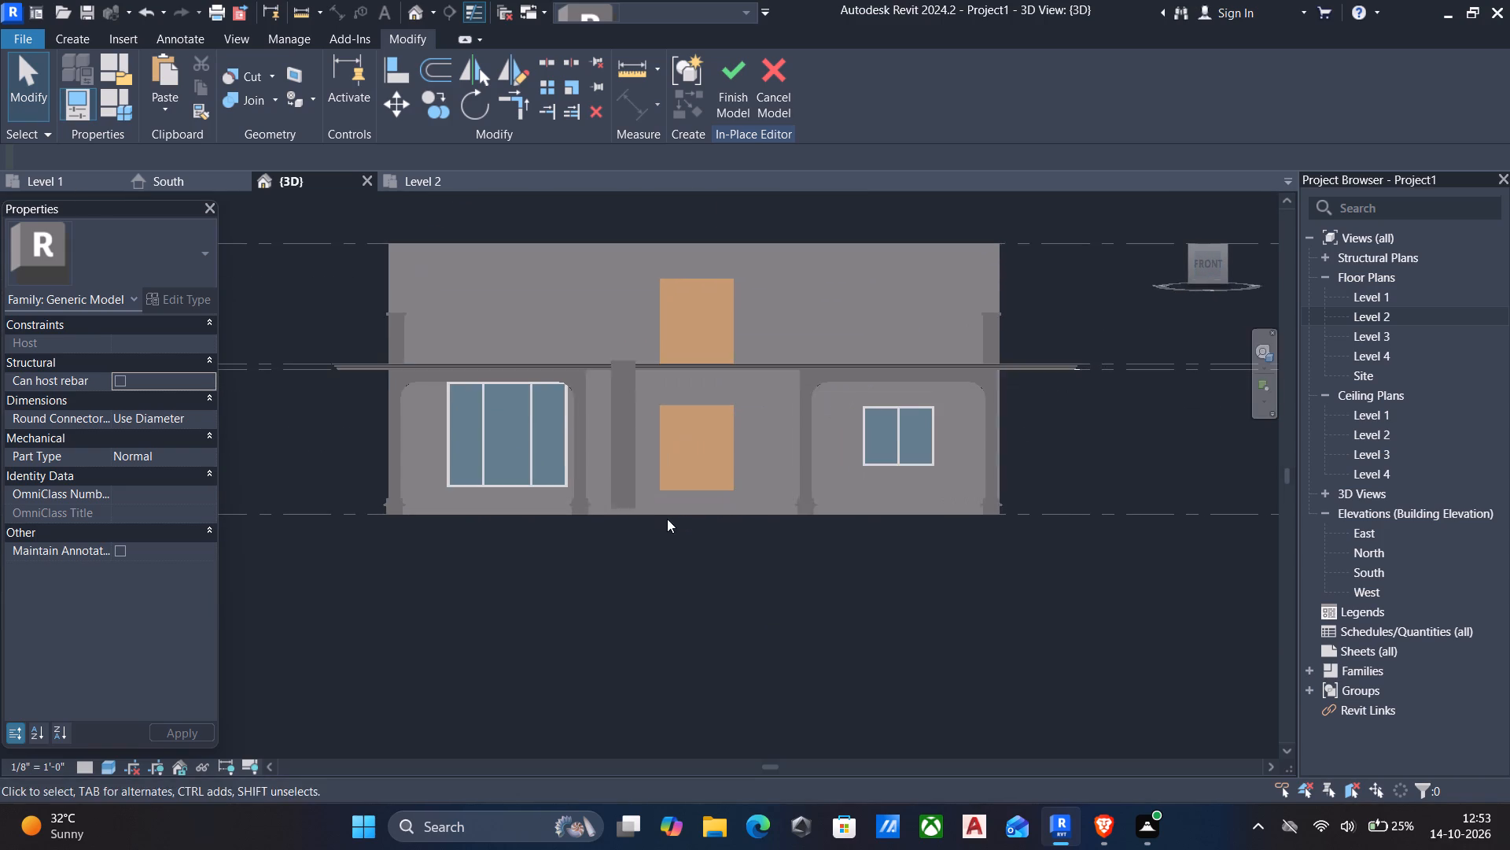
{"action": "left_click", "coordinate": [629, 501]}
{"action": "scroll", "coordinate": [616, 523], "scroll_direction": "up", "scroll_amount": 4}
{"action": "left_click_drag", "start_coordinate": [629, 506], "coordinate": [631, 519]}
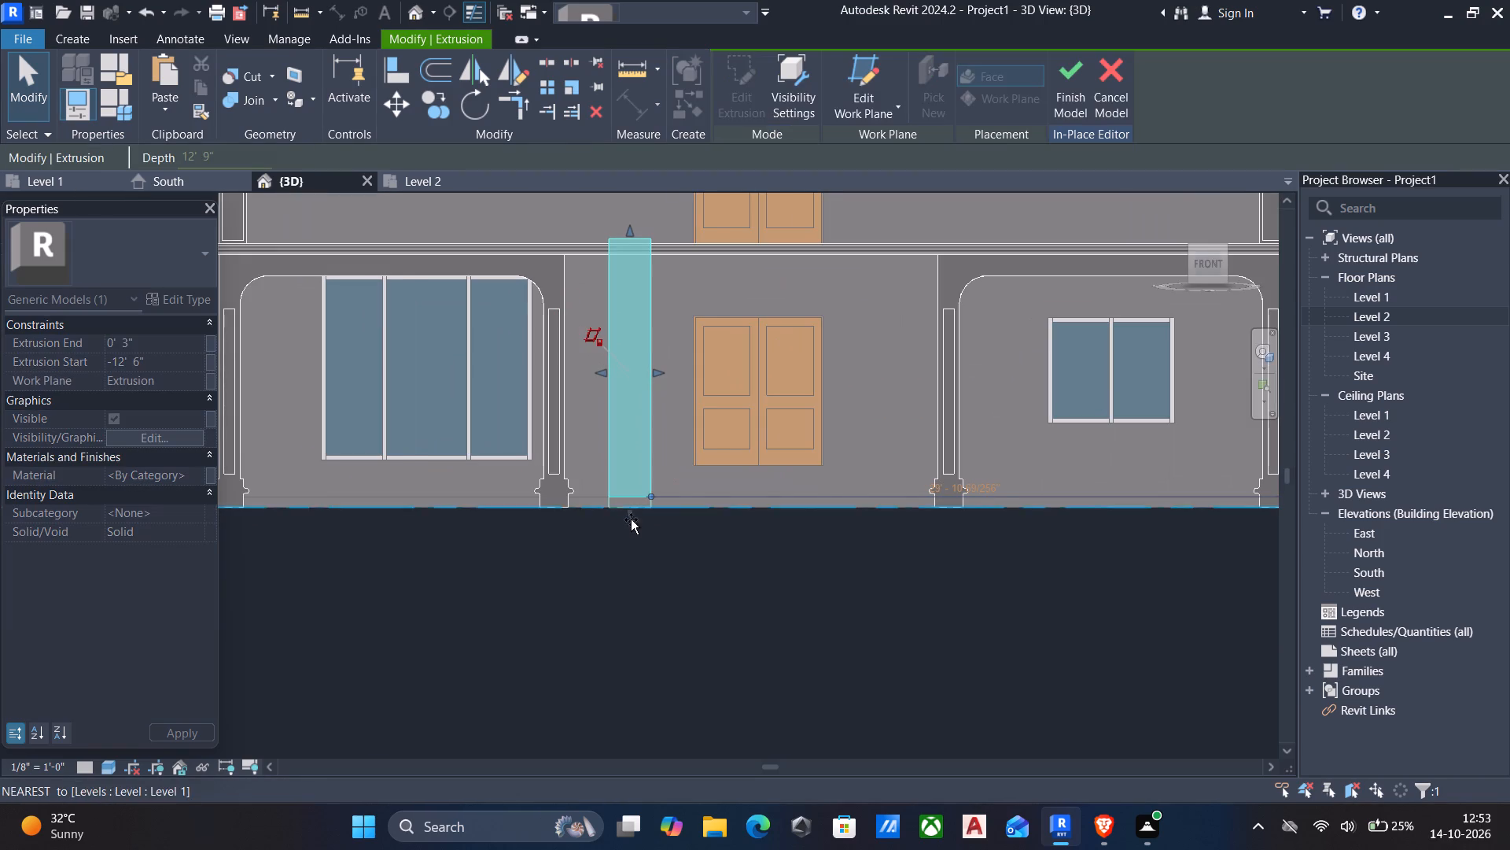
{"action": "left_click_drag", "start_coordinate": [631, 519], "coordinate": [631, 514]}
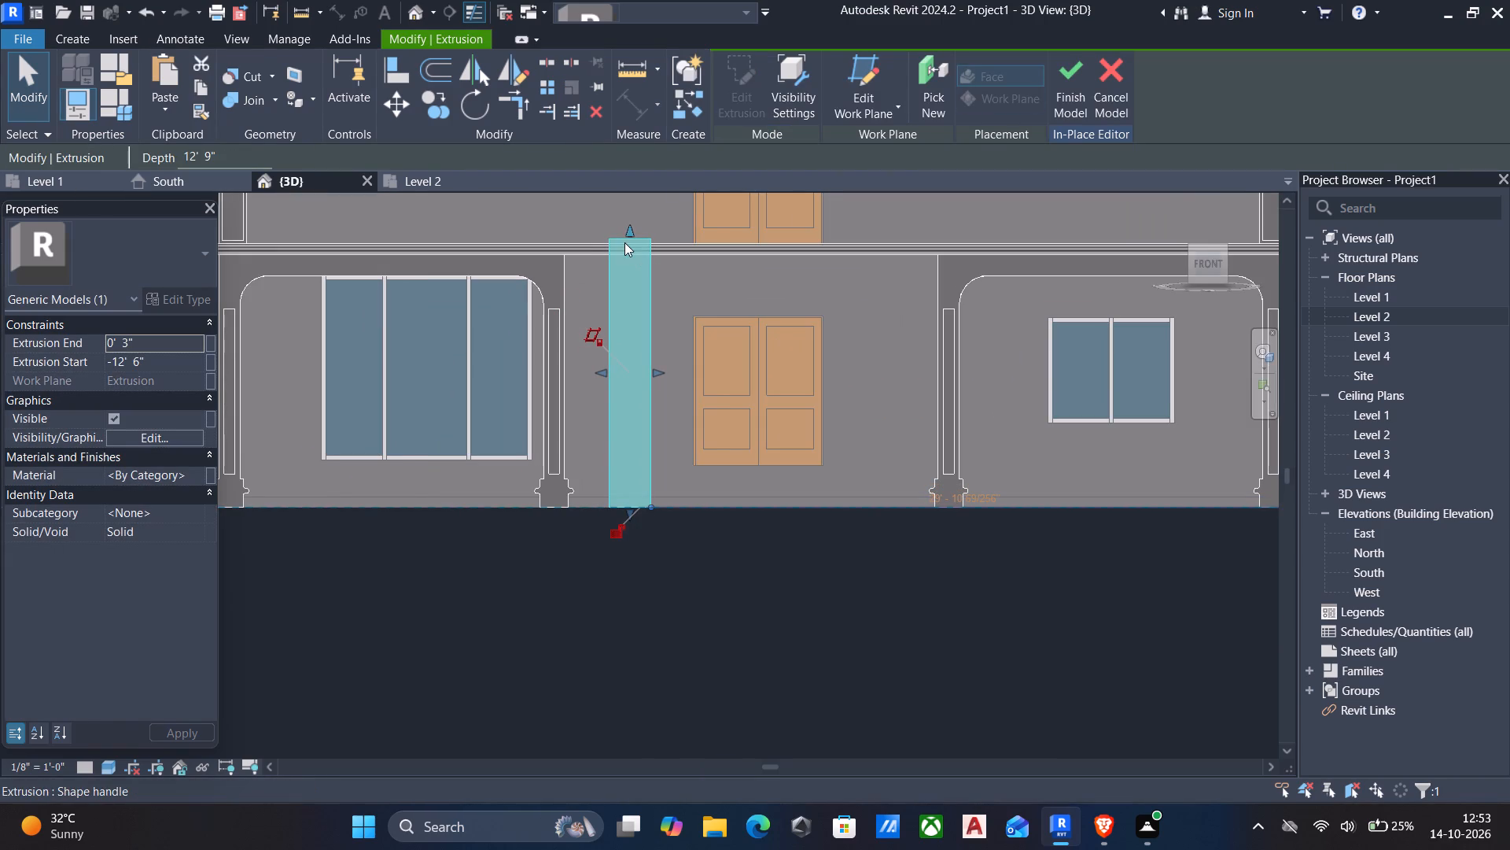
Lower the extrusion's top face to an extrusion end of -12' 0", leaving a 6" high block on Level 1.
{"action": "left_click_drag", "start_coordinate": [628, 229], "coordinate": [637, 494]}
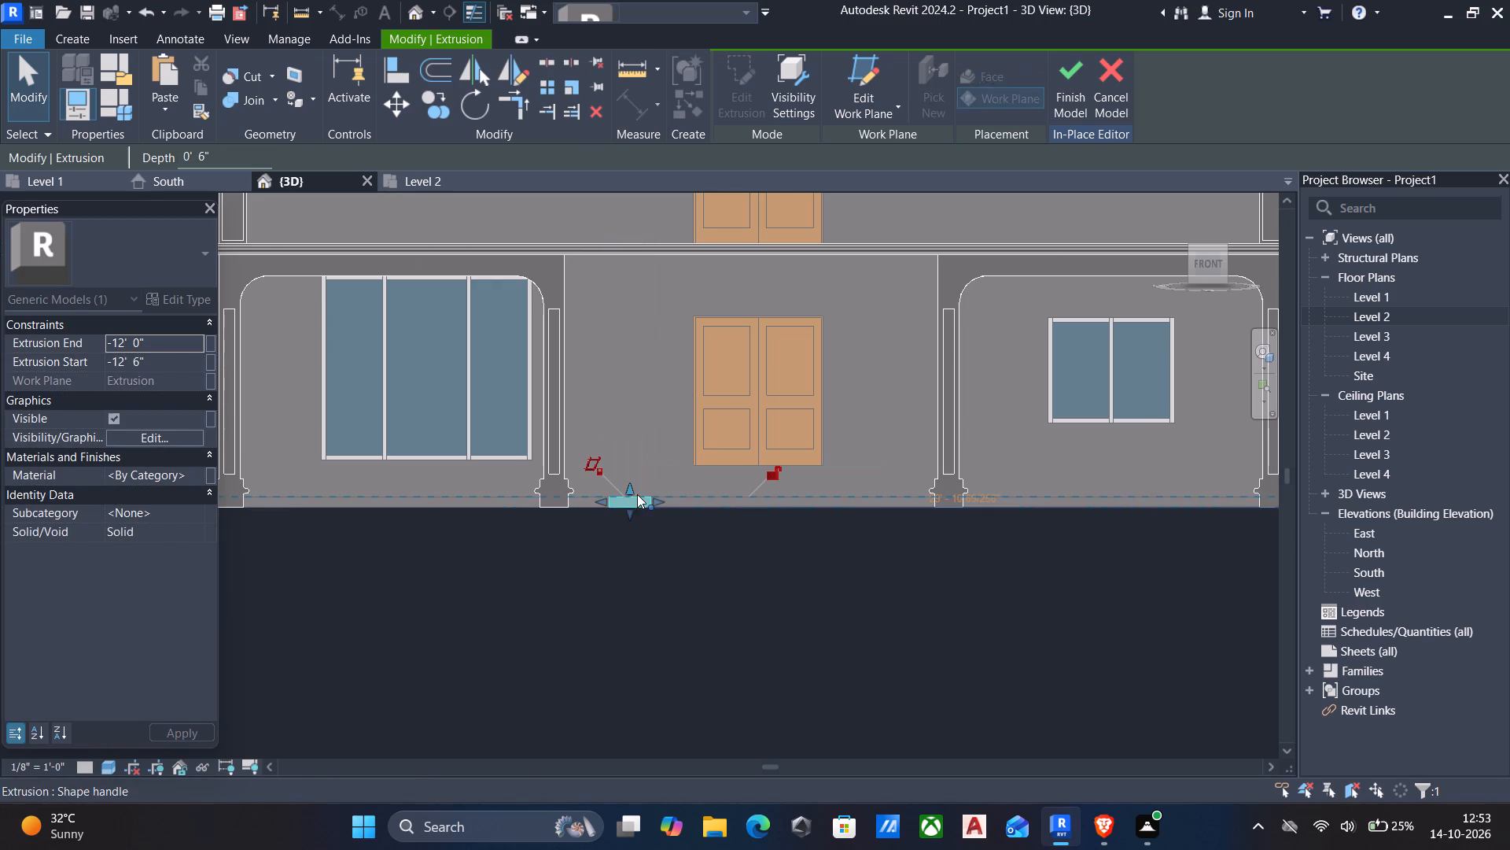
{"action": "key", "text": "Escape"}
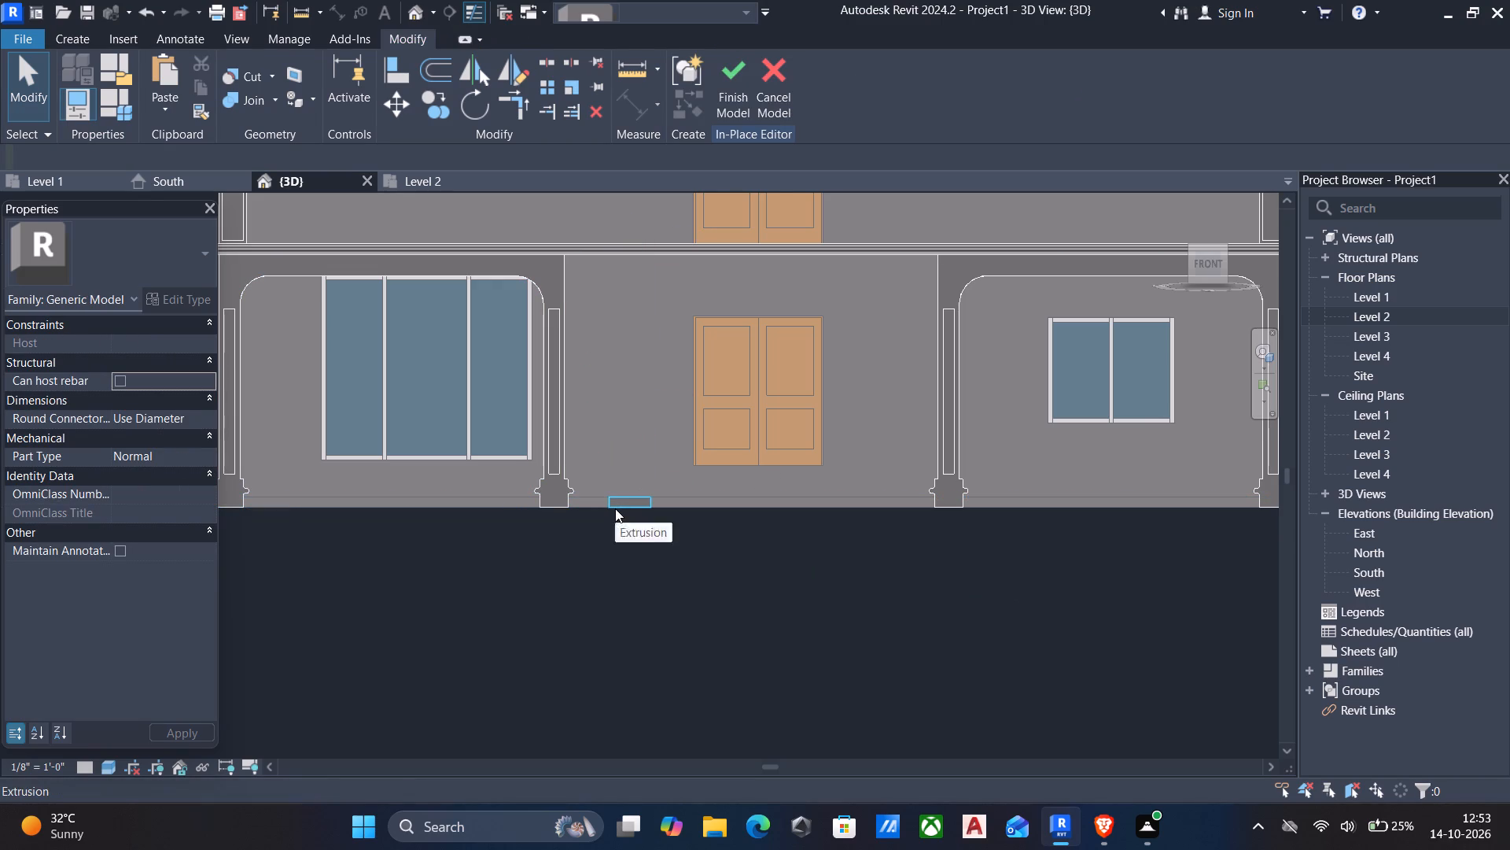
Open the ground-level block's extrusion sketch for editing and set its front-to-back depth to 1' 8".
{"action": "scroll", "coordinate": [623, 510], "scroll_direction": "down", "scroll_amount": 1}
{"action": "middle_click_drag", "start_coordinate": [623, 512], "coordinate": [617, 586], "text": "shift"}
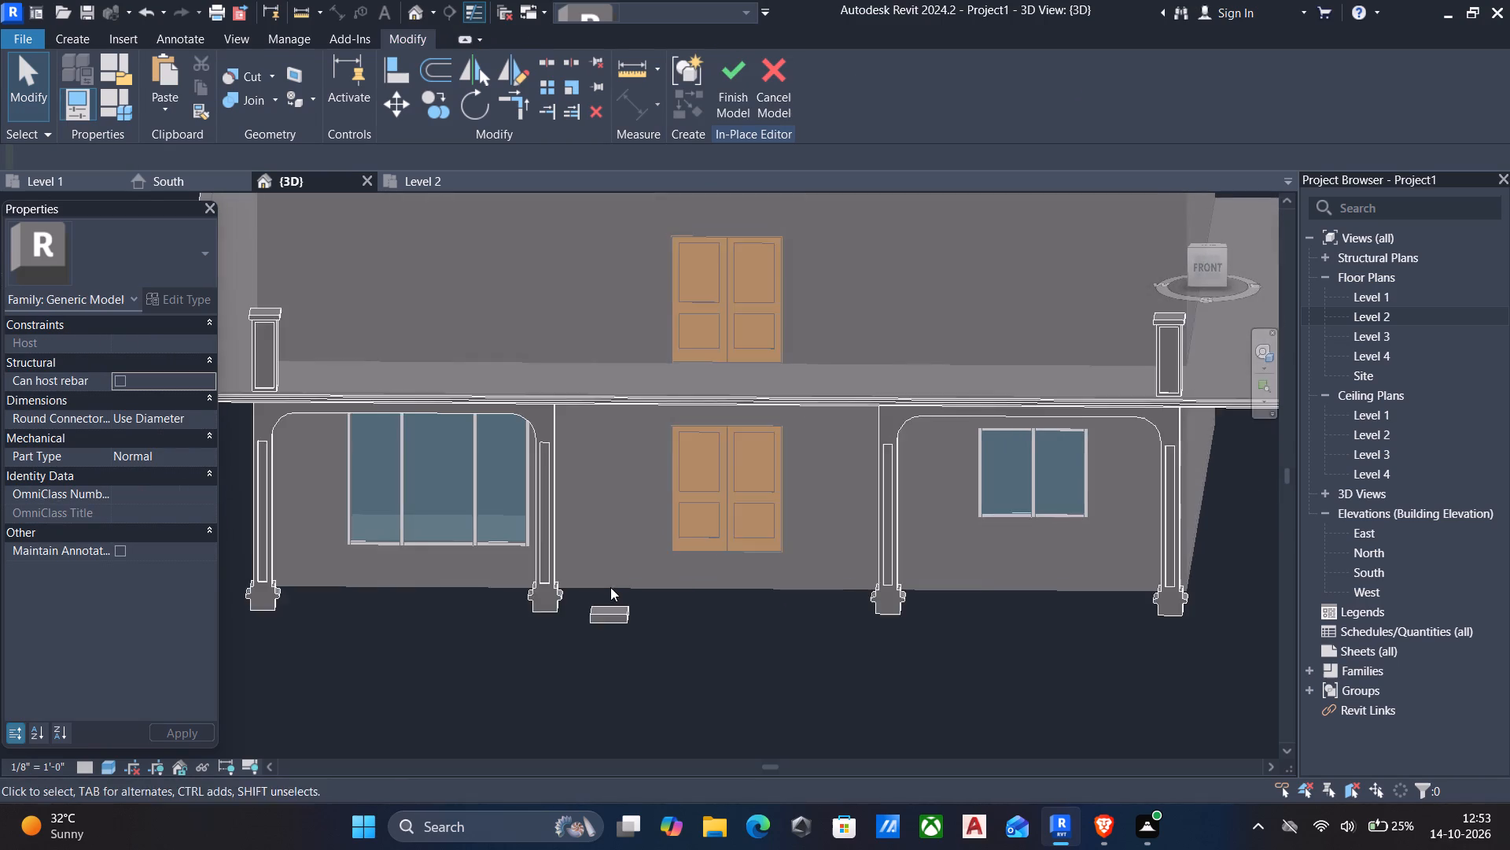
{"action": "middle_click_drag", "start_coordinate": [610, 587], "coordinate": [625, 504]}
{"action": "left_click", "coordinate": [625, 527]}
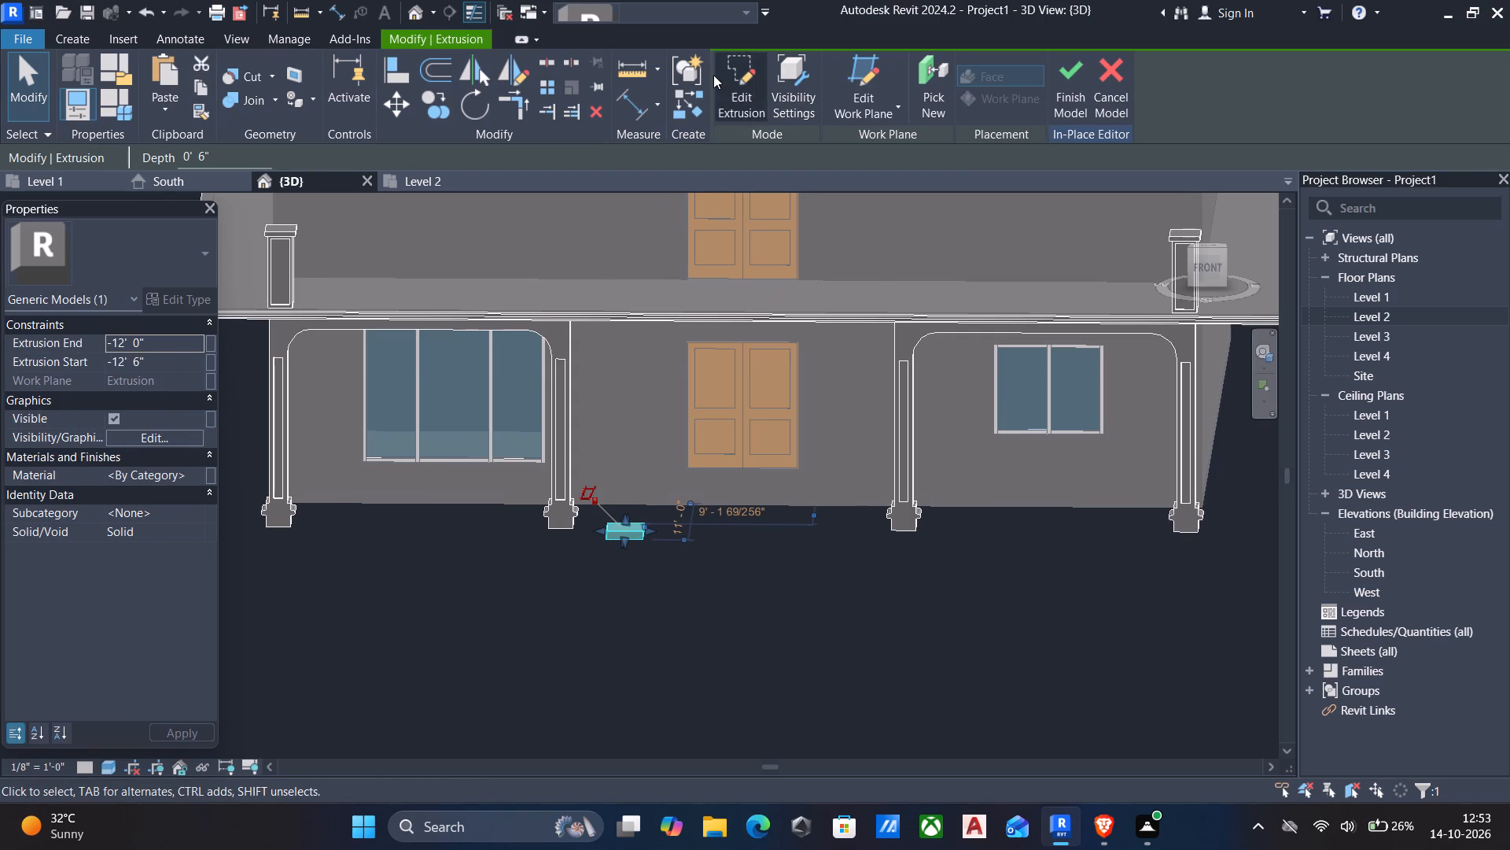
{"action": "left_click", "coordinate": [749, 75]}
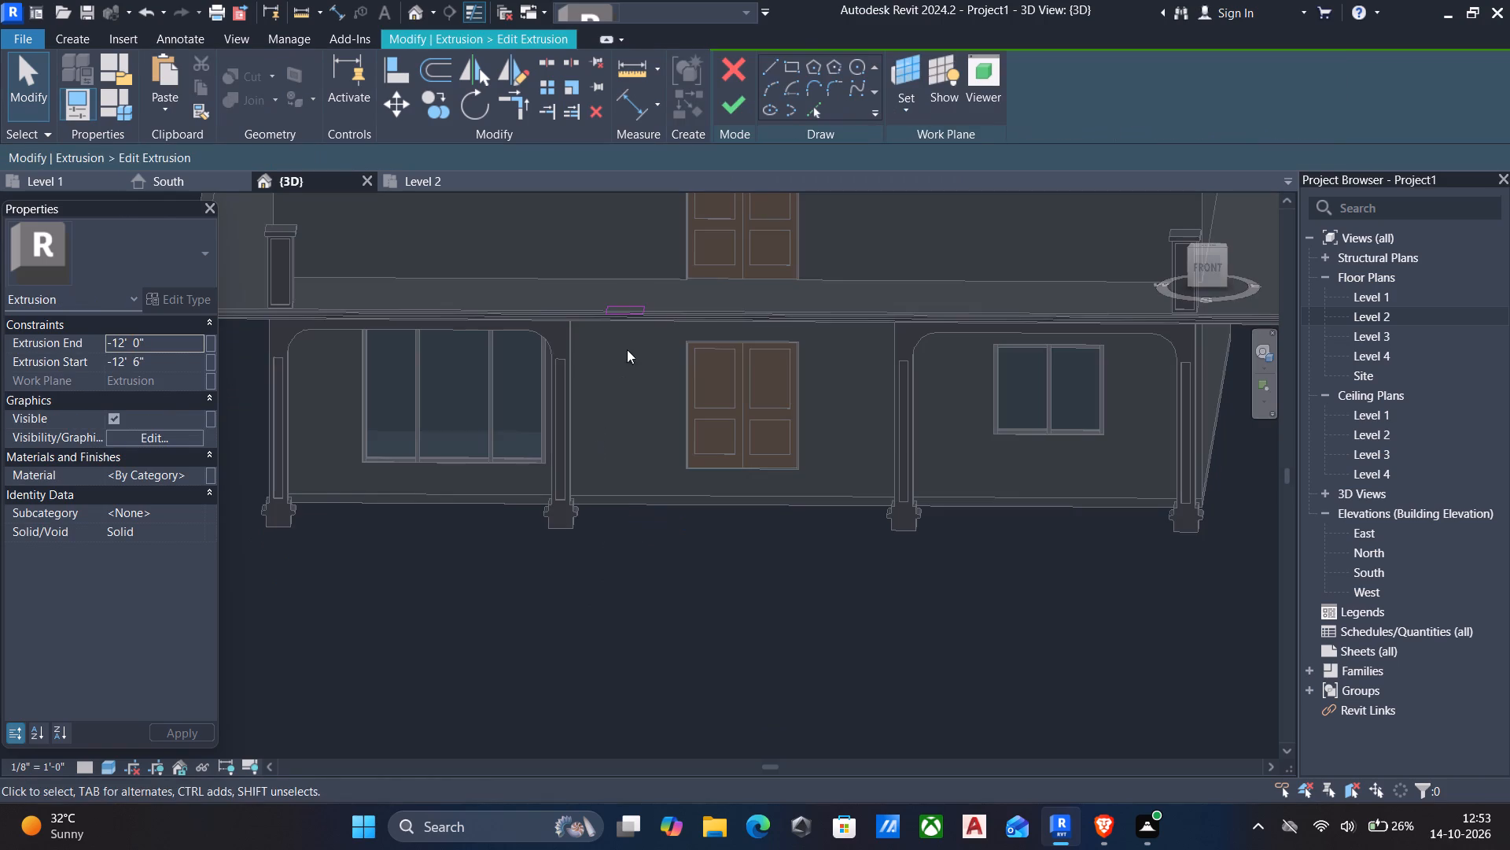
{"action": "scroll", "coordinate": [608, 299], "scroll_direction": "up", "scroll_amount": 5}
{"action": "scroll", "coordinate": [673, 356], "scroll_direction": "up", "scroll_amount": 1}
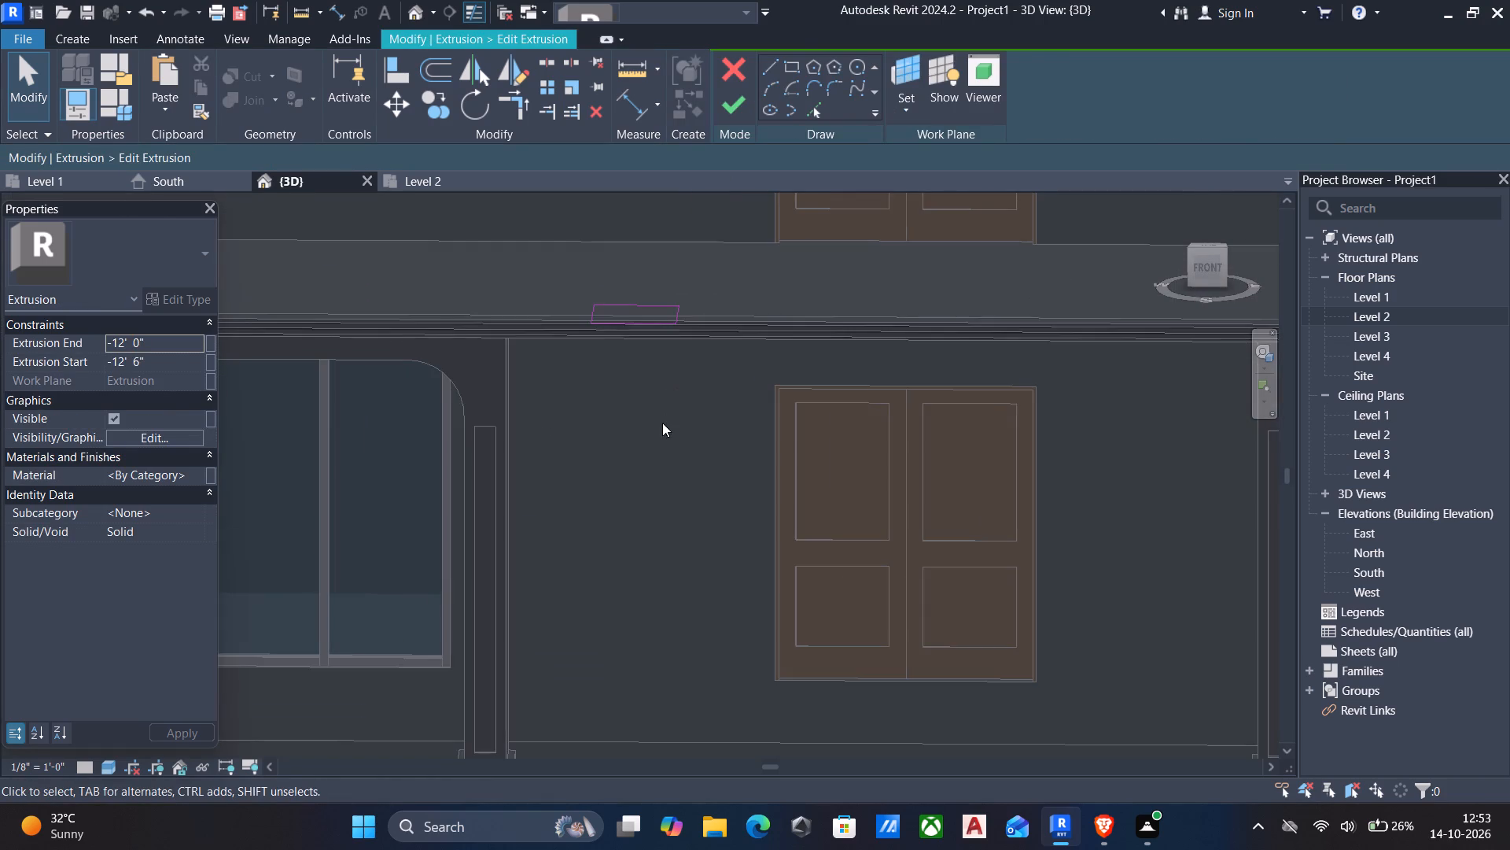
{"action": "scroll", "coordinate": [662, 424], "scroll_direction": "down", "scroll_amount": 5}
{"action": "scroll", "coordinate": [633, 354], "scroll_direction": "up", "scroll_amount": 5}
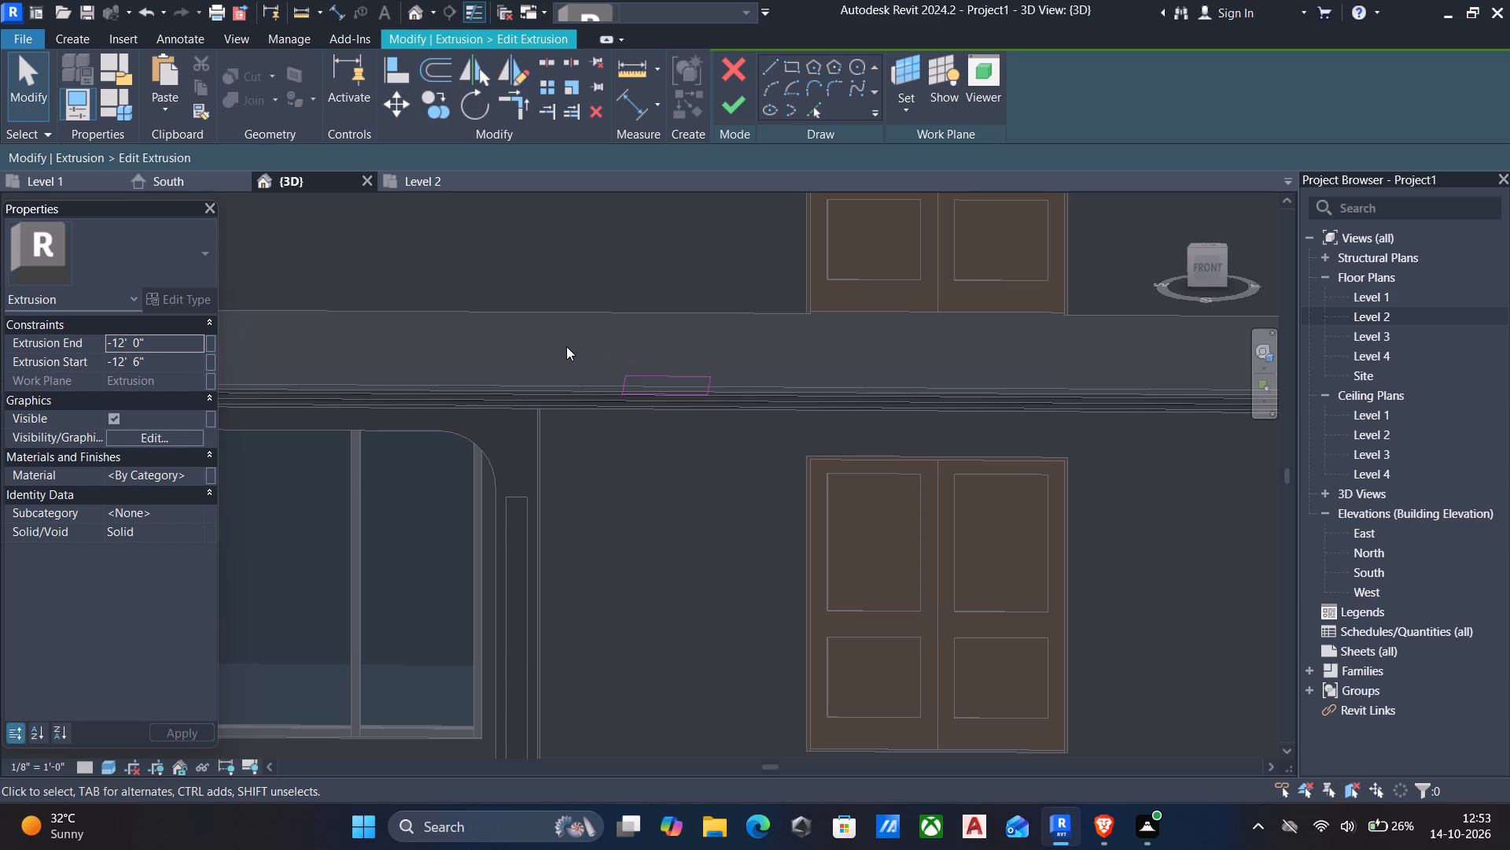
{"action": "left_click", "coordinate": [672, 373]}
{"action": "scroll", "coordinate": [731, 379], "scroll_direction": "up", "scroll_amount": 2}
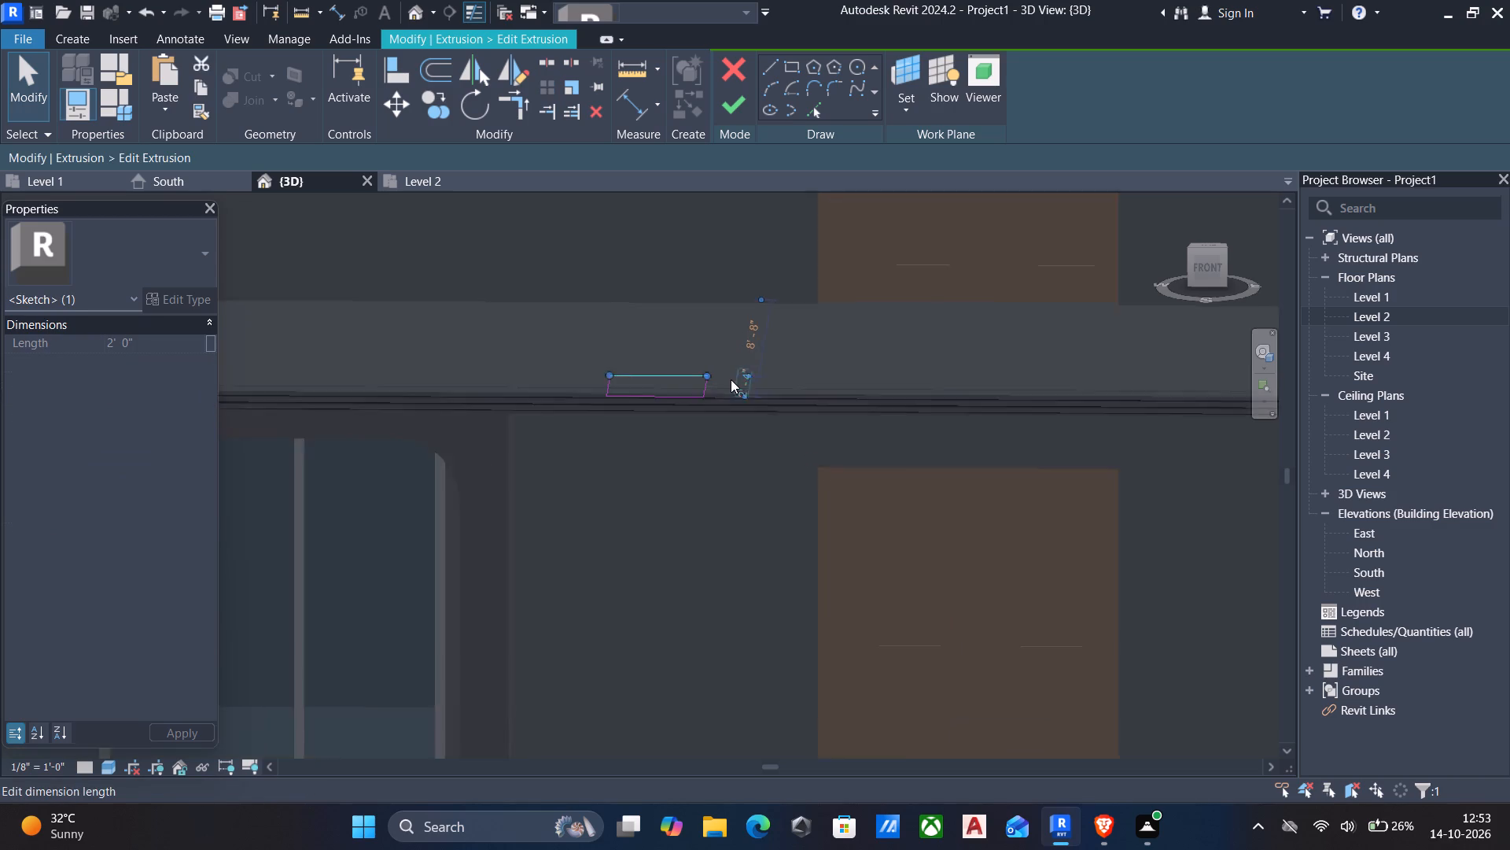
{"action": "scroll", "coordinate": [731, 379], "scroll_direction": "up", "scroll_amount": 11}
{"action": "left_click", "coordinate": [828, 402]}
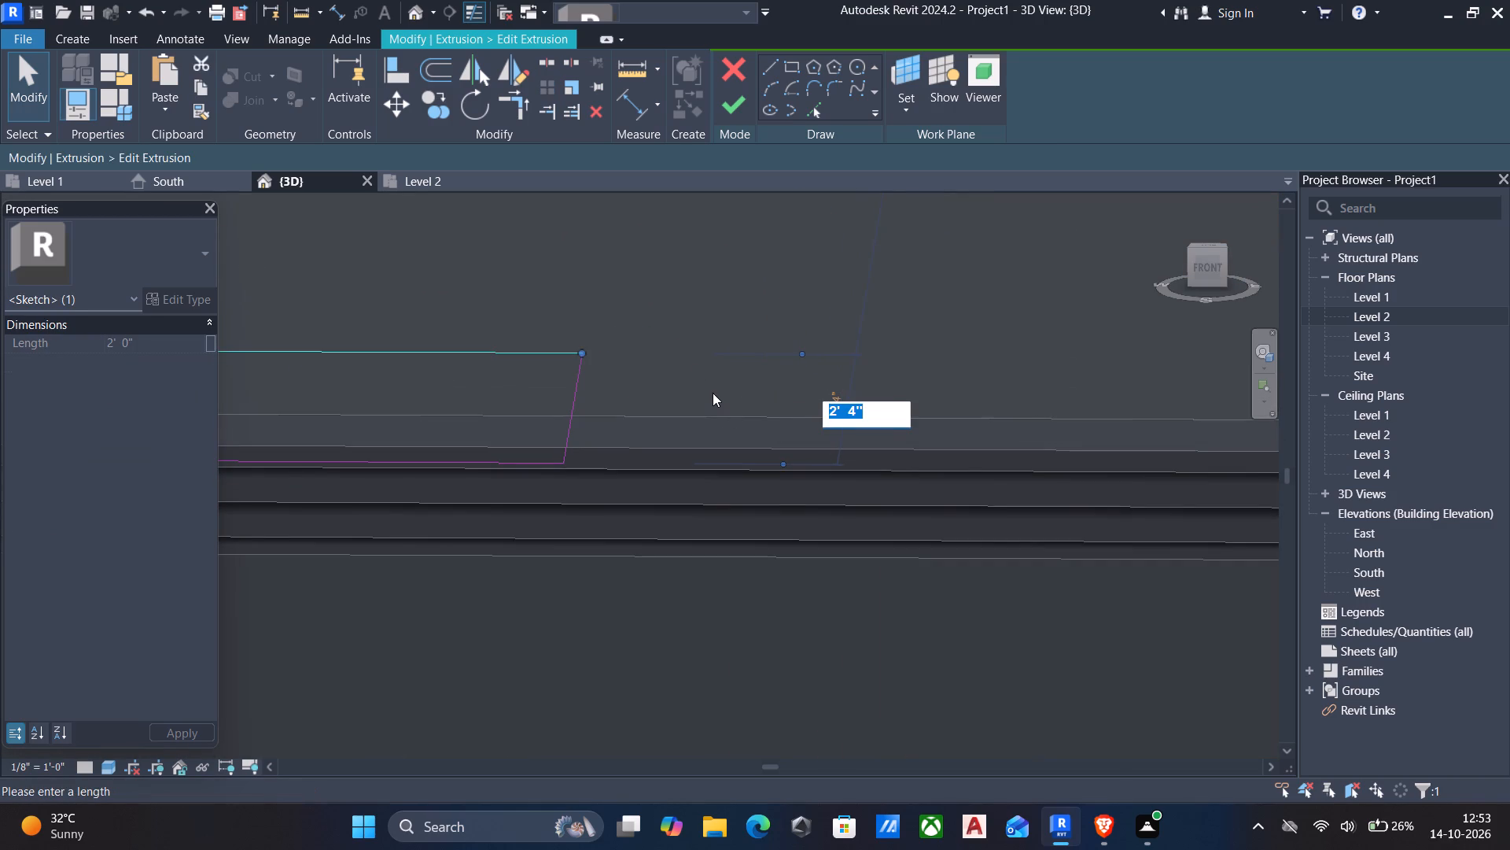
{"action": "type", "text": "1'8\""}
{"action": "key", "text": "Return"}
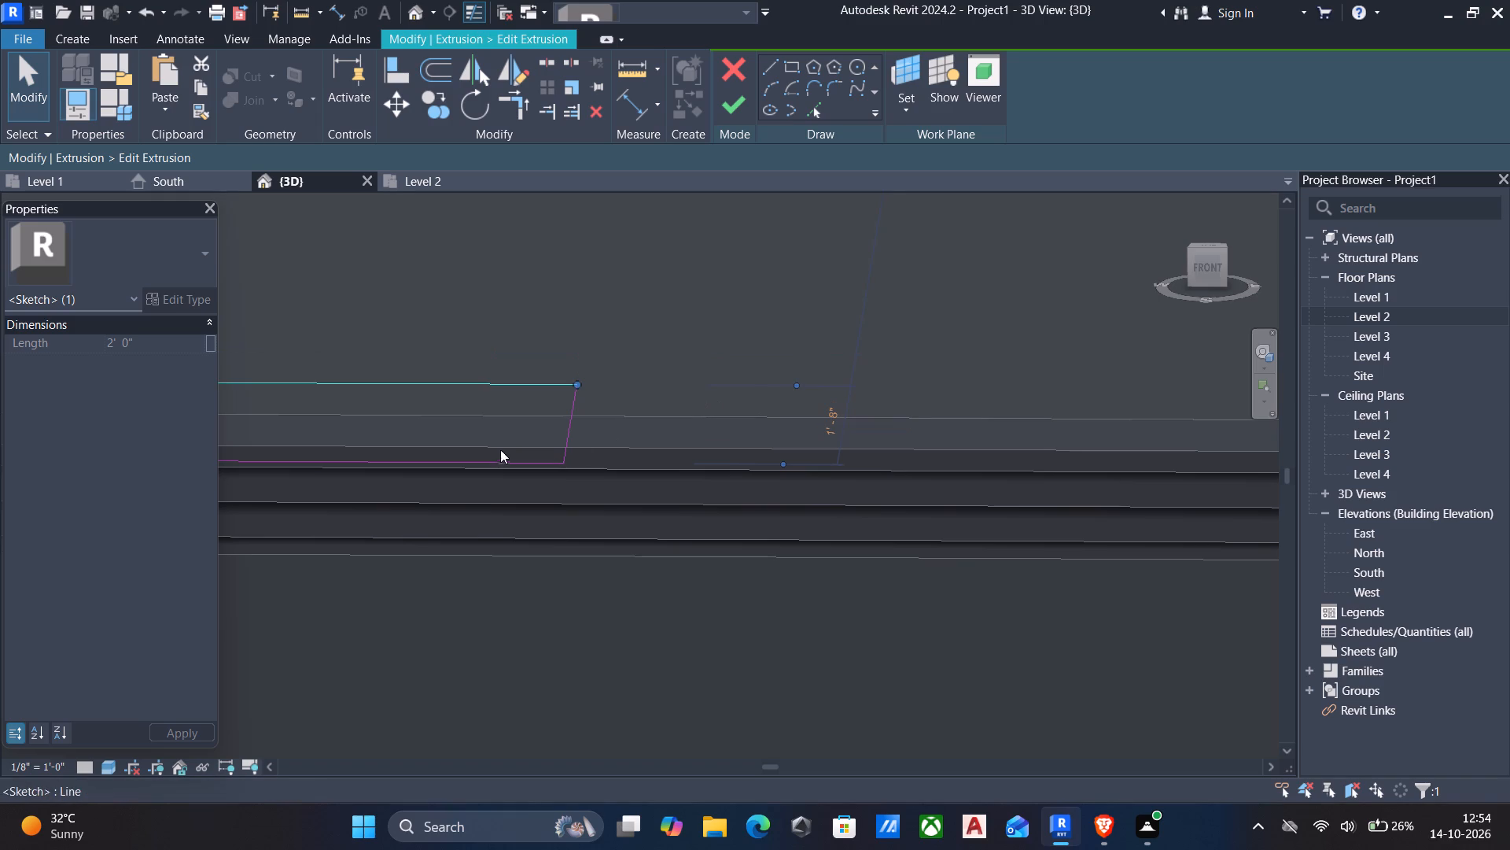
Set the block sketch's width to 1' 8" and finish editing the extrusion.
{"action": "left_click", "coordinate": [570, 431]}
{"action": "left_click", "coordinate": [290, 456]}
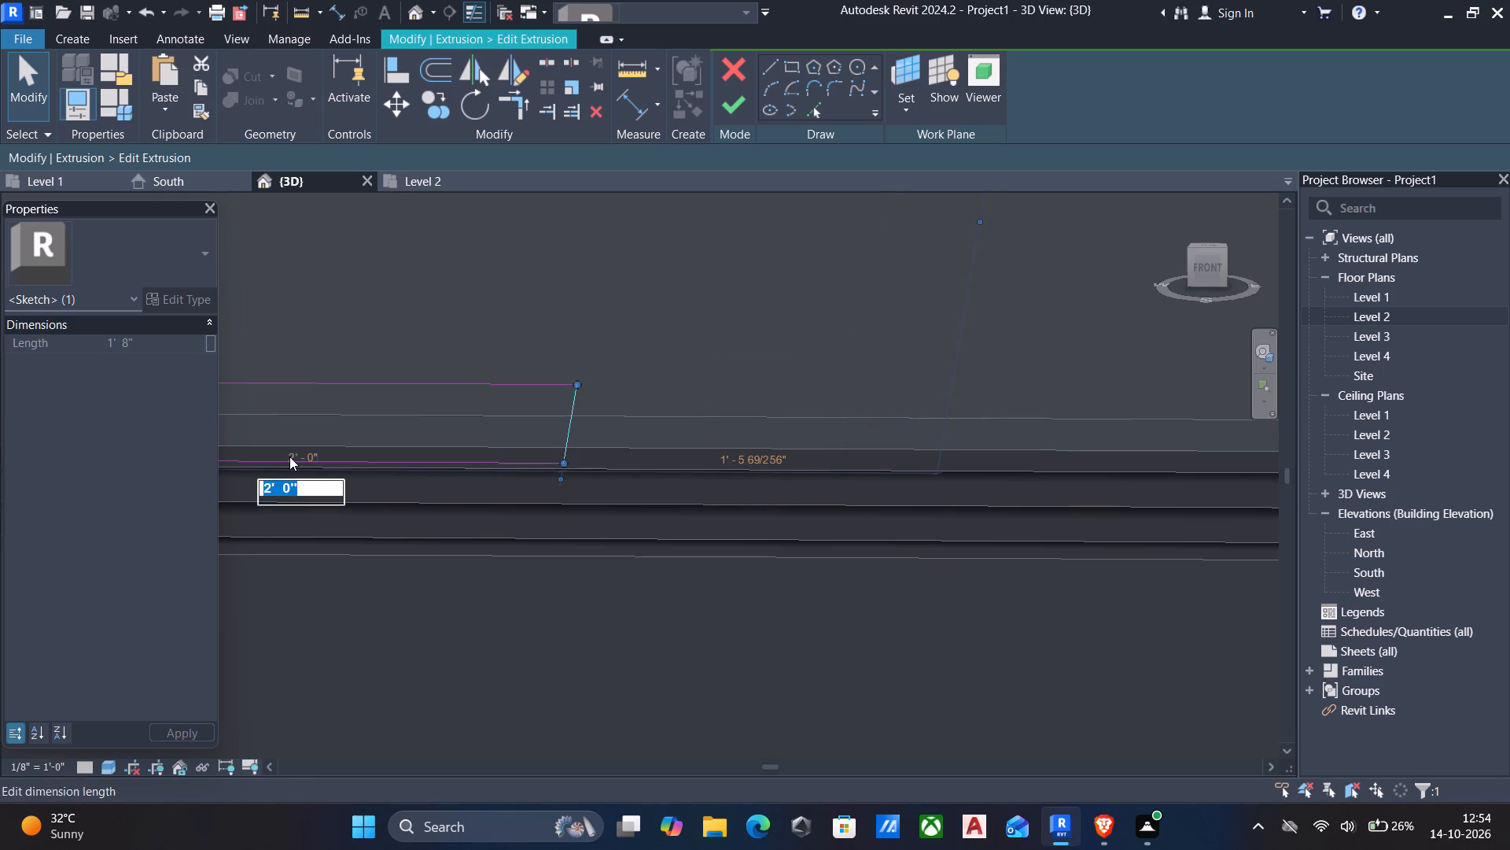
{"action": "key", "text": "1"}
{"action": "type", "text": "'8"}
{"action": "key", "text": "shift+quotedbl"}
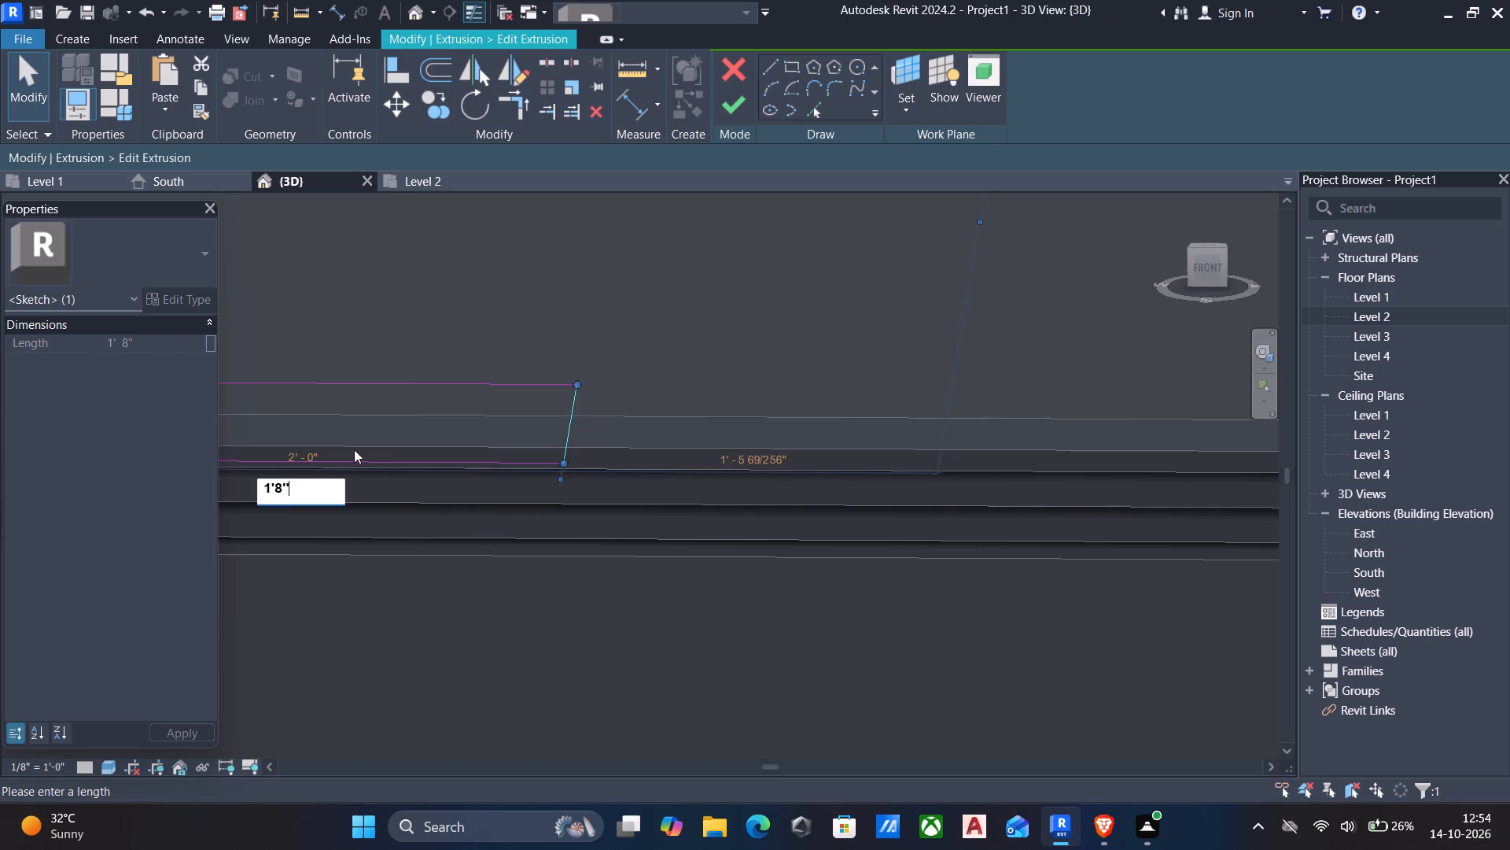
{"action": "key", "text": "Return"}
{"action": "scroll", "coordinate": [418, 486], "scroll_direction": "down", "scroll_amount": 6}
{"action": "left_click", "coordinate": [732, 113]}
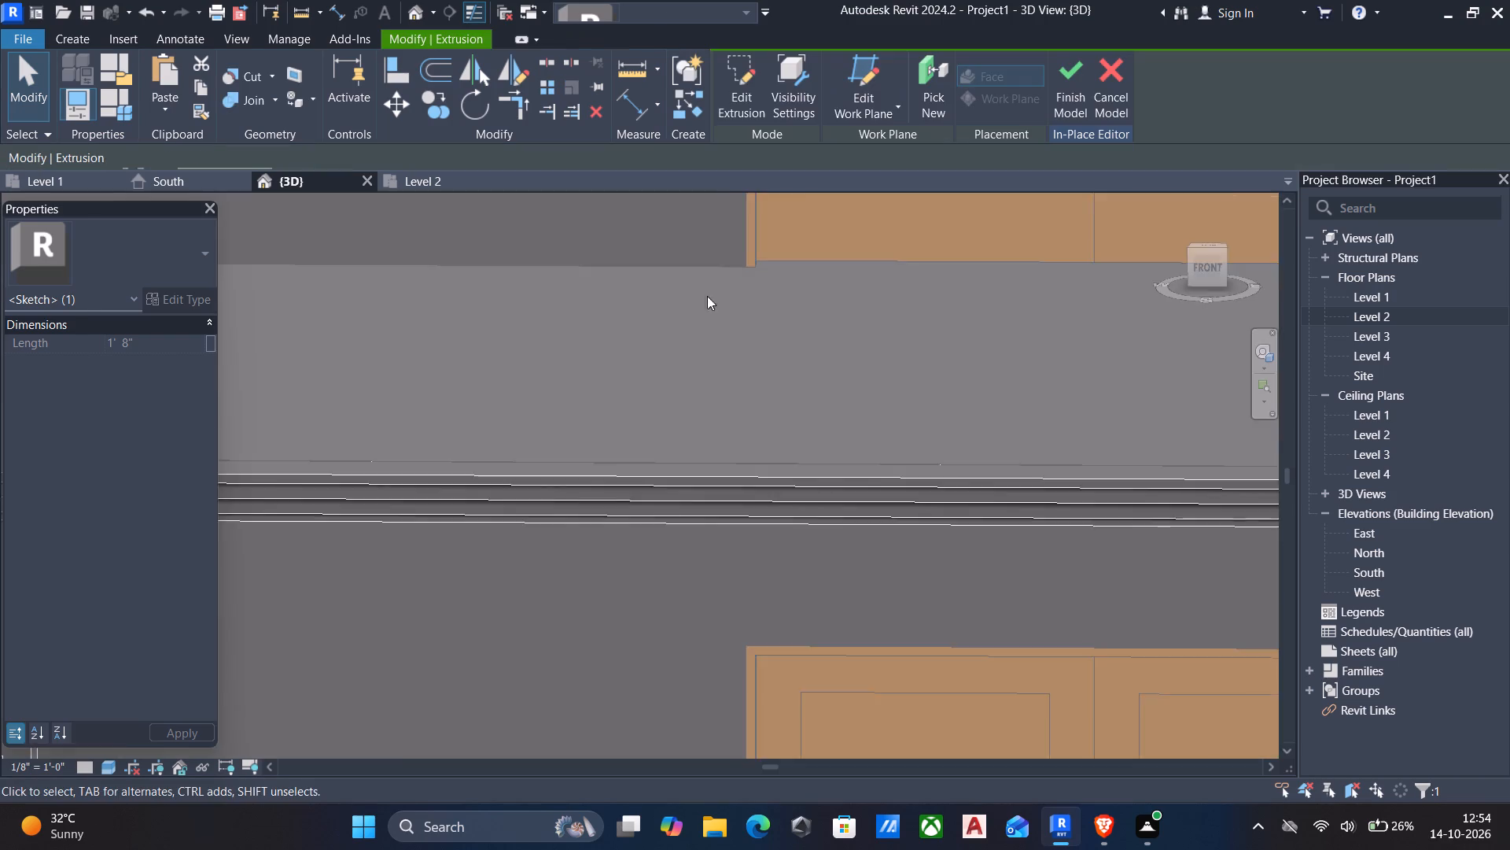
In the front view, select the square block on Level 1 and raise its top face slightly.
{"action": "scroll", "coordinate": [698, 309], "scroll_direction": "down", "scroll_amount": 6}
{"action": "middle_click_drag", "start_coordinate": [607, 388], "coordinate": [602, 291]}
{"action": "middle_click_drag", "start_coordinate": [566, 456], "coordinate": [548, 290]}
{"action": "middle_click_drag", "start_coordinate": [506, 492], "coordinate": [495, 342]}
{"action": "middle_click_drag", "start_coordinate": [418, 574], "coordinate": [416, 509]}
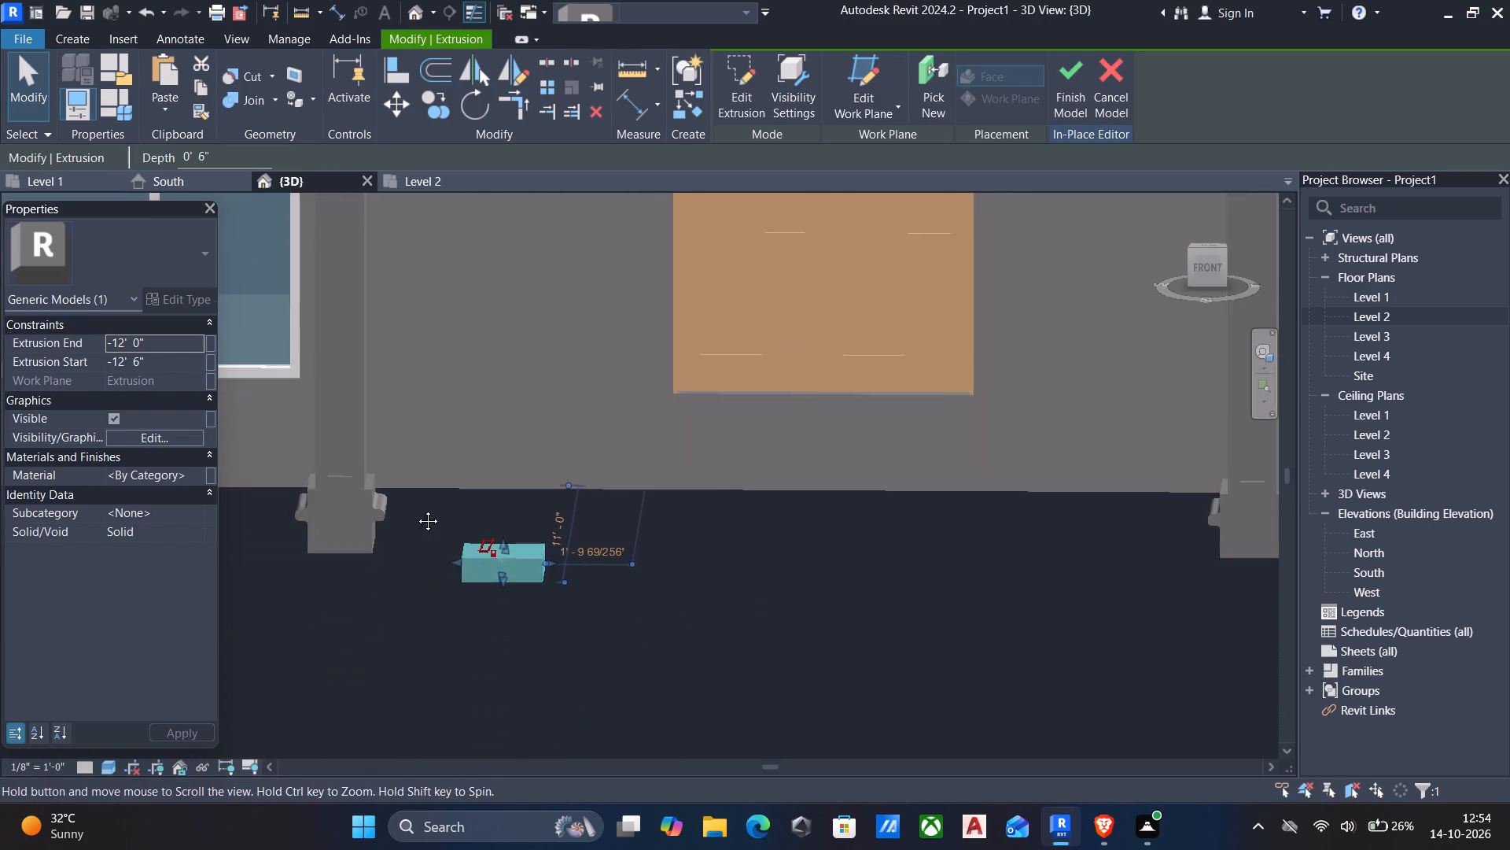
{"action": "middle_click_drag", "start_coordinate": [416, 509], "coordinate": [418, 494]}
{"action": "key", "text": "Escape"}
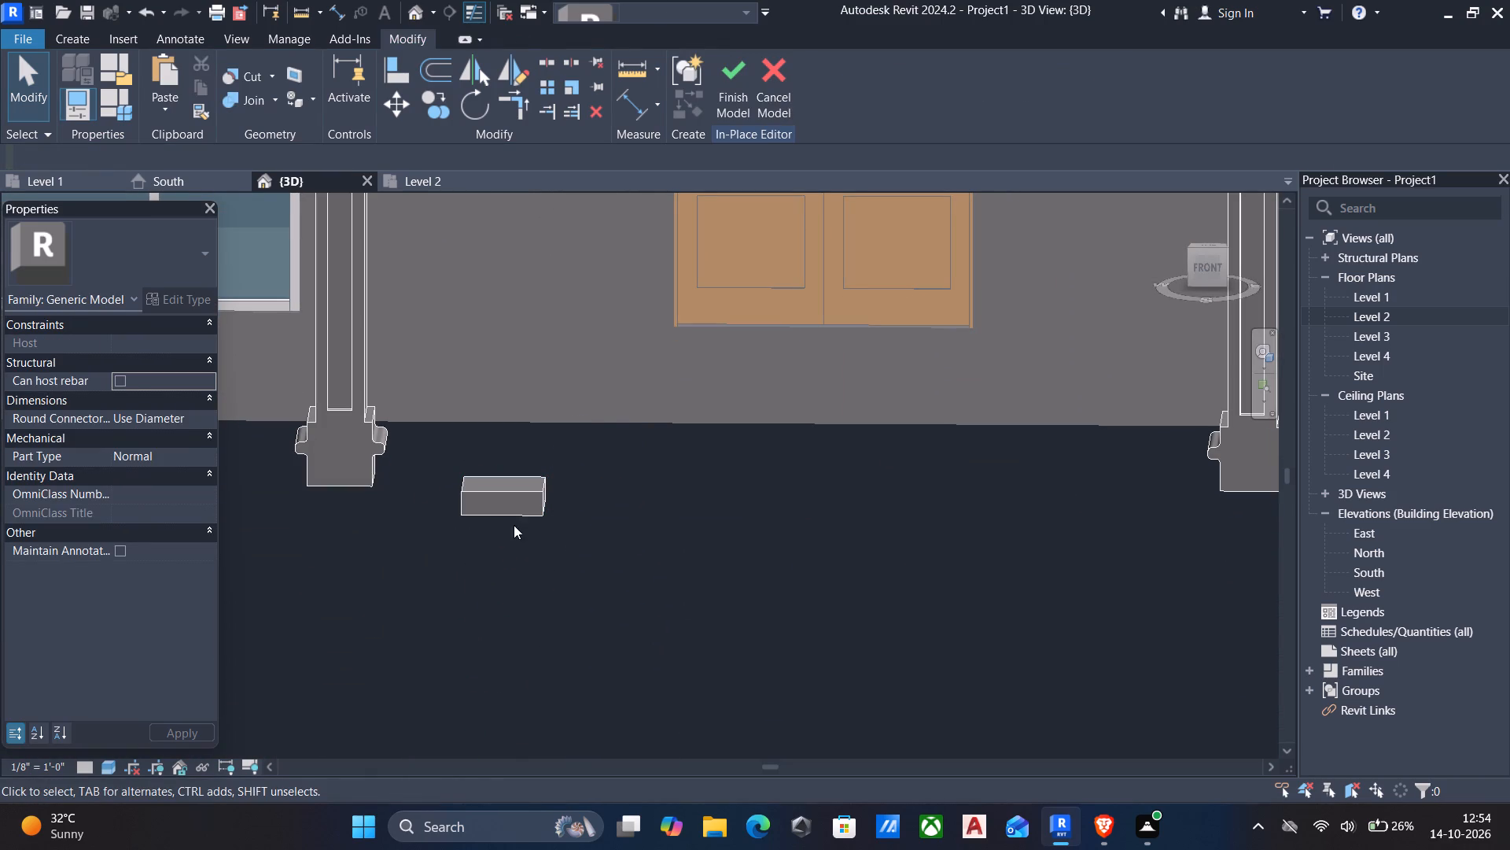
{"action": "left_click", "coordinate": [507, 486]}
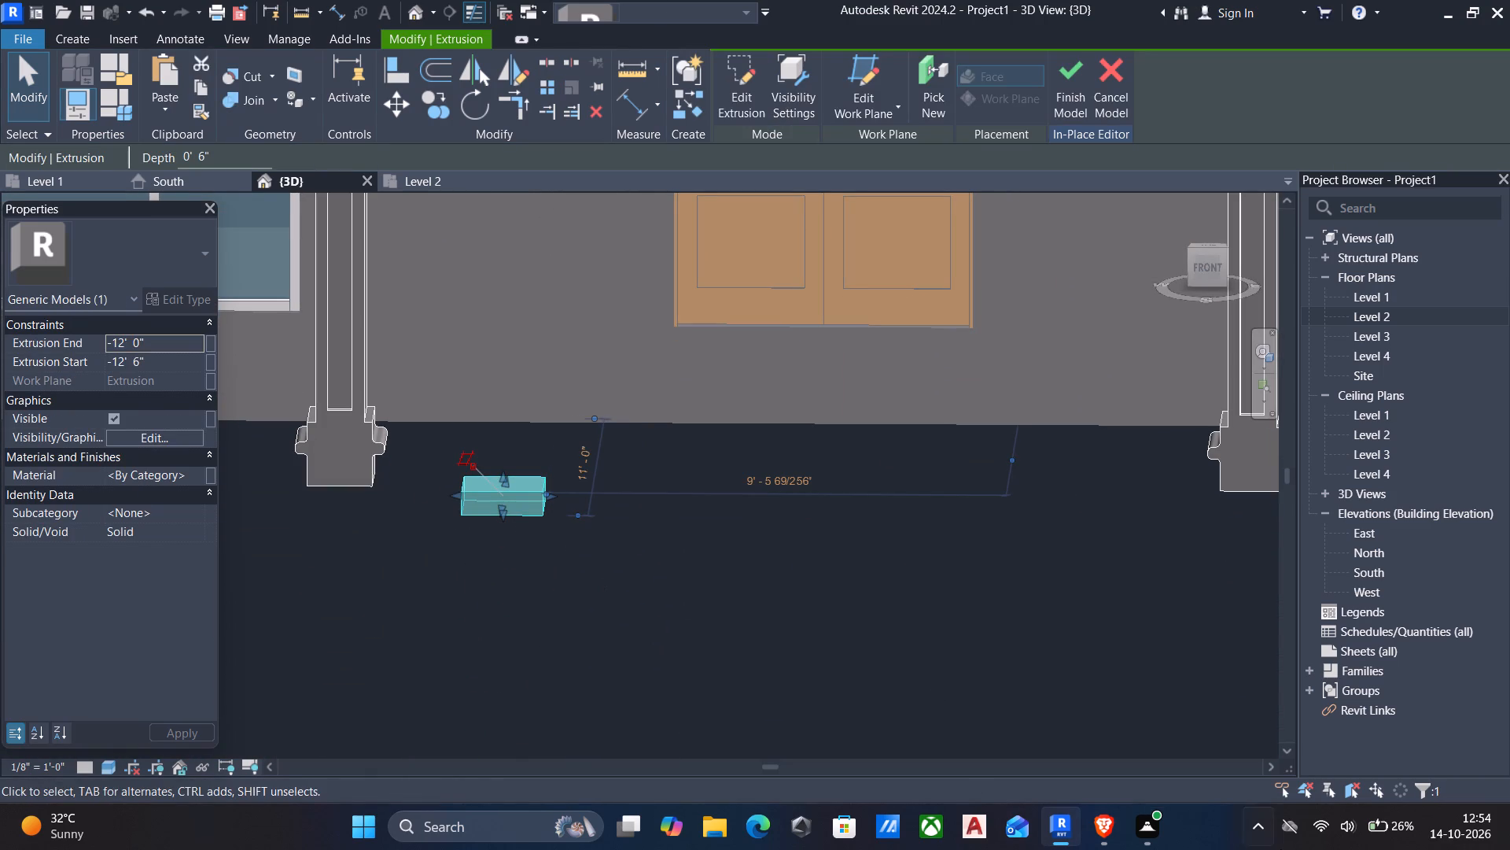
{"action": "middle_click_drag", "start_coordinate": [755, 769], "coordinate": [740, 645], "text": "shift"}
{"action": "scroll", "coordinate": [740, 645], "scroll_direction": "down", "scroll_amount": 5}
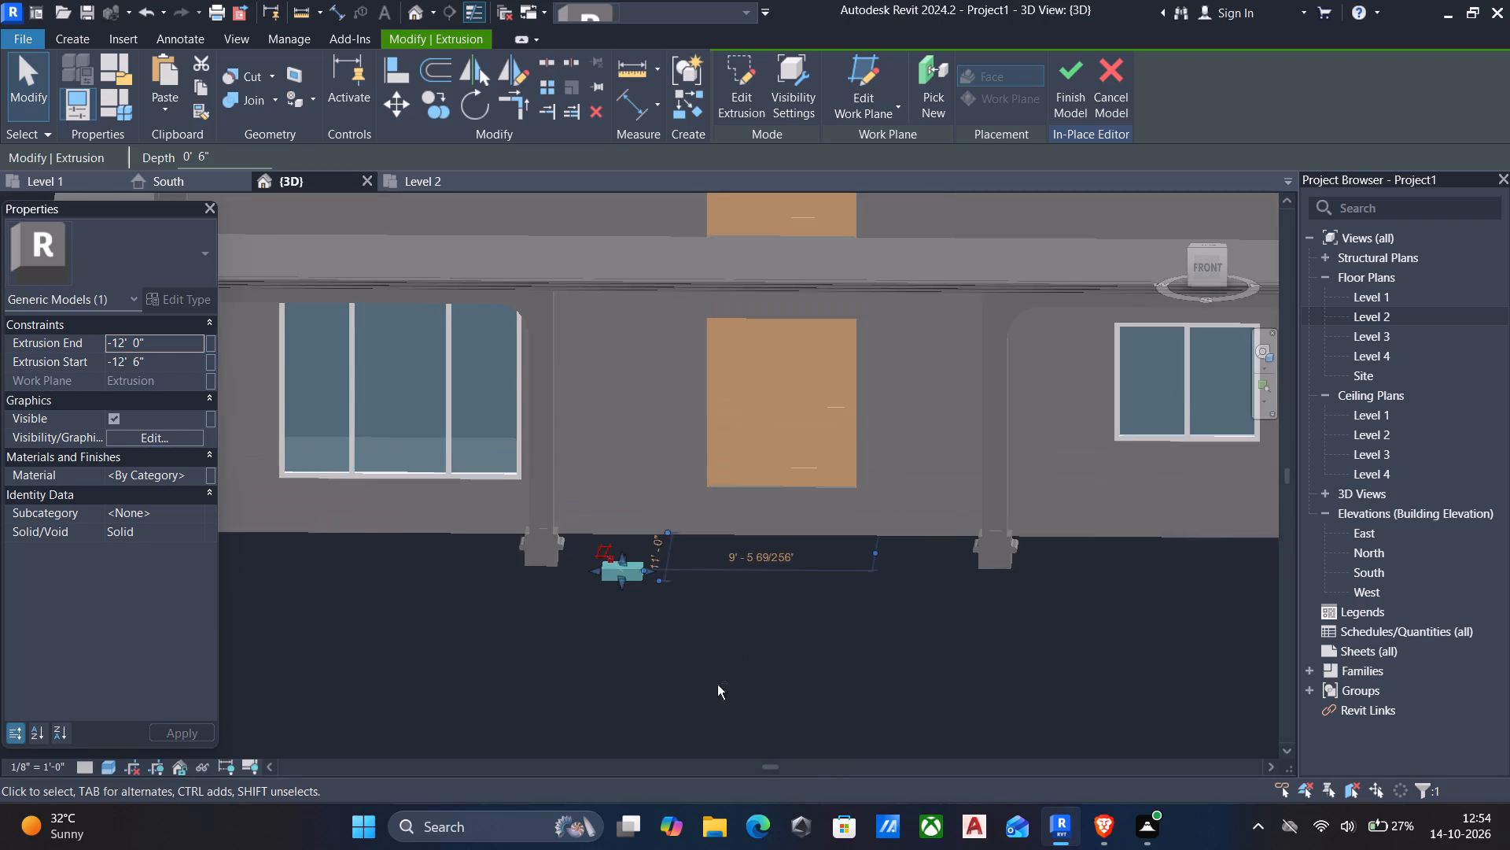
{"action": "middle_click_drag", "start_coordinate": [717, 685], "coordinate": [725, 625], "text": "shift"}
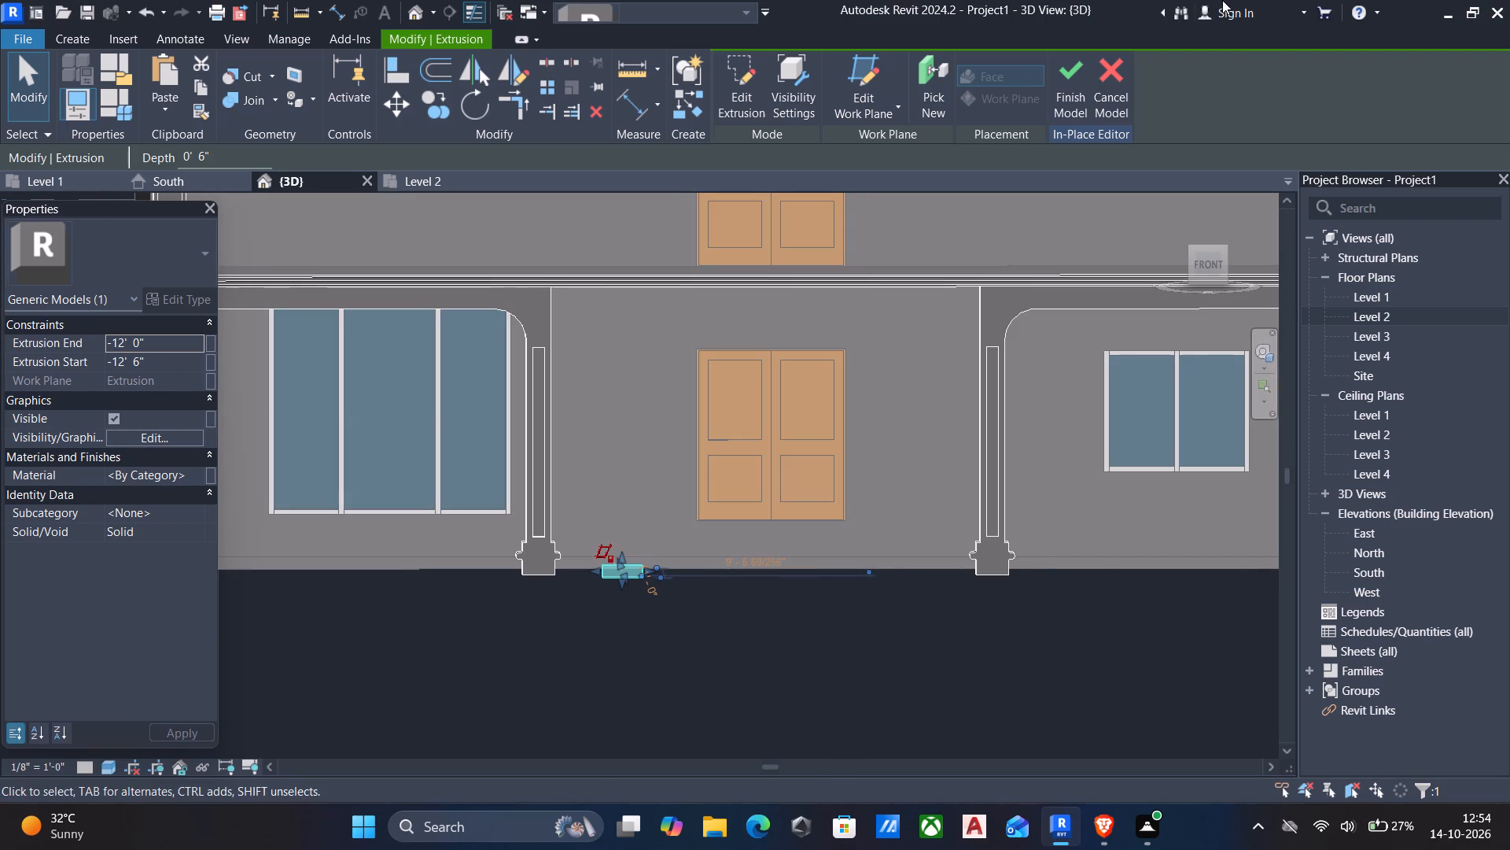
{"action": "left_click", "coordinate": [1206, 266]}
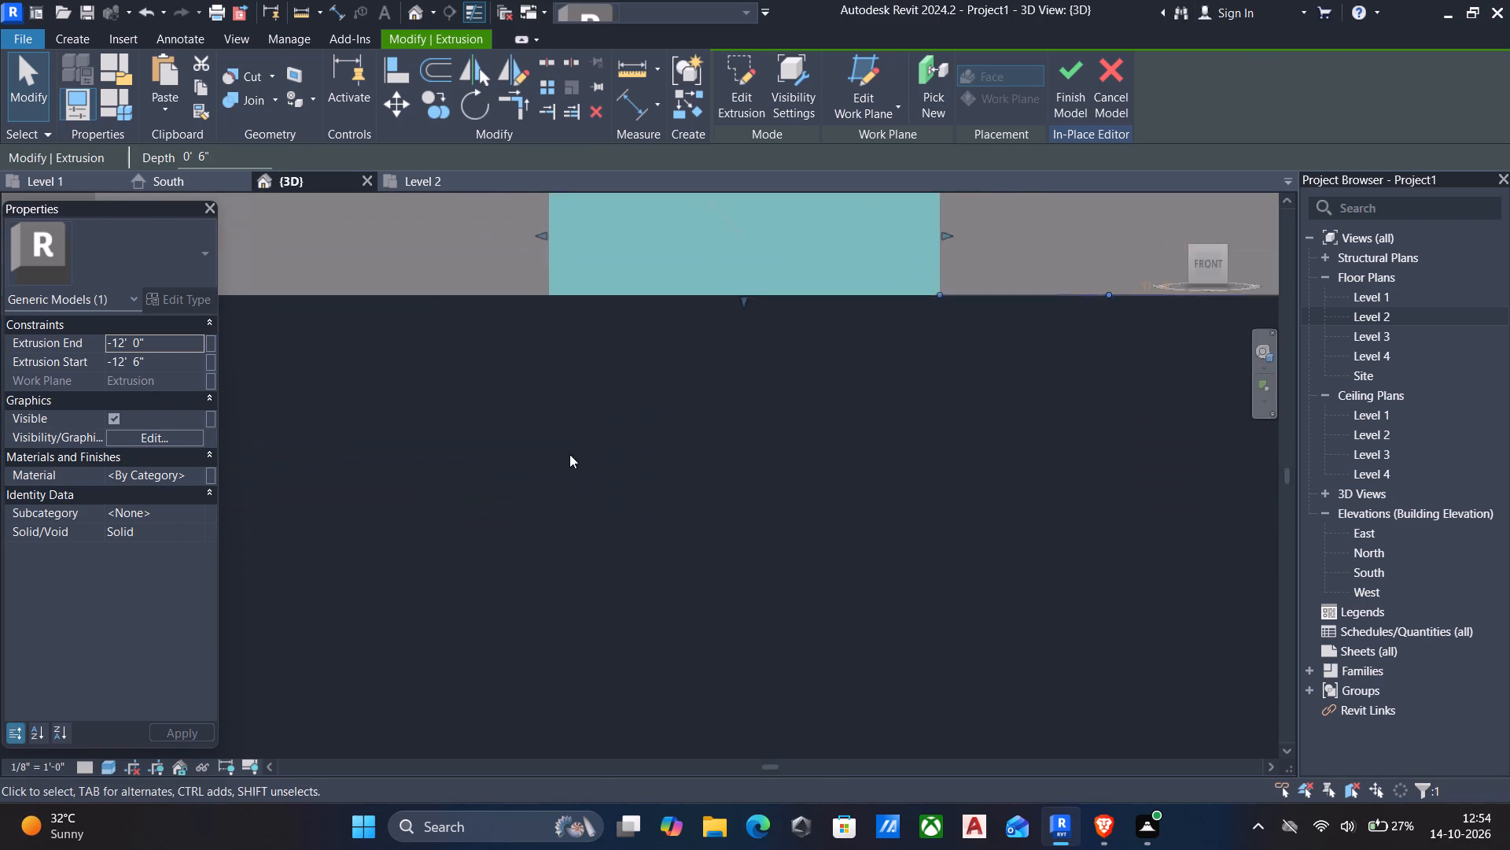
{"action": "scroll", "coordinate": [585, 435], "scroll_direction": "down", "scroll_amount": 10}
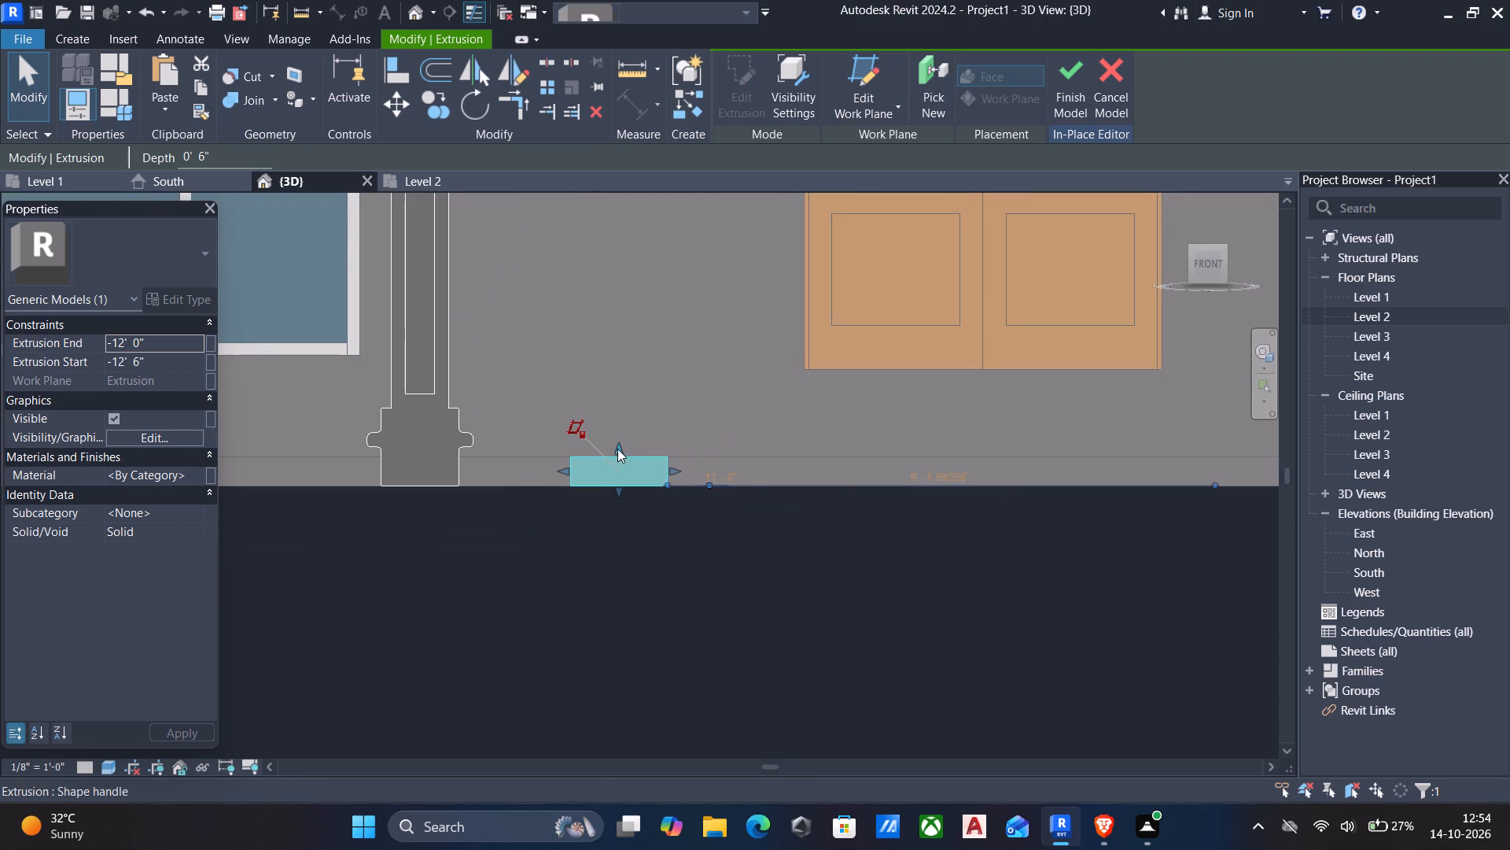
{"action": "left_click", "coordinate": [618, 449]}
{"action": "key", "text": "Escape"}
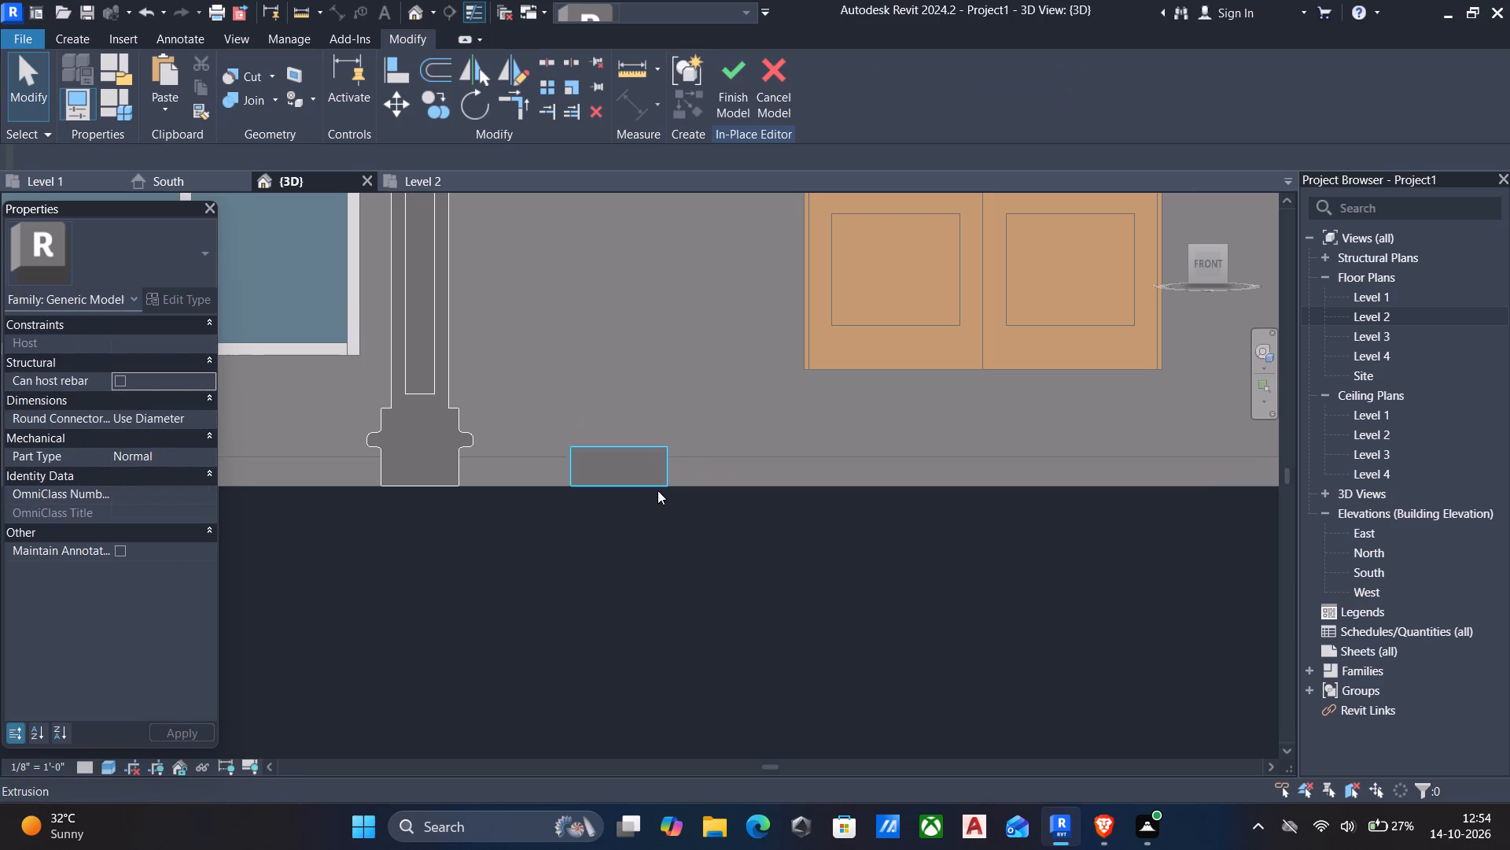
Start a new extrusion and pick the square block's top face as its work plane.
{"action": "scroll", "coordinate": [690, 508], "scroll_direction": "down", "scroll_amount": 3}
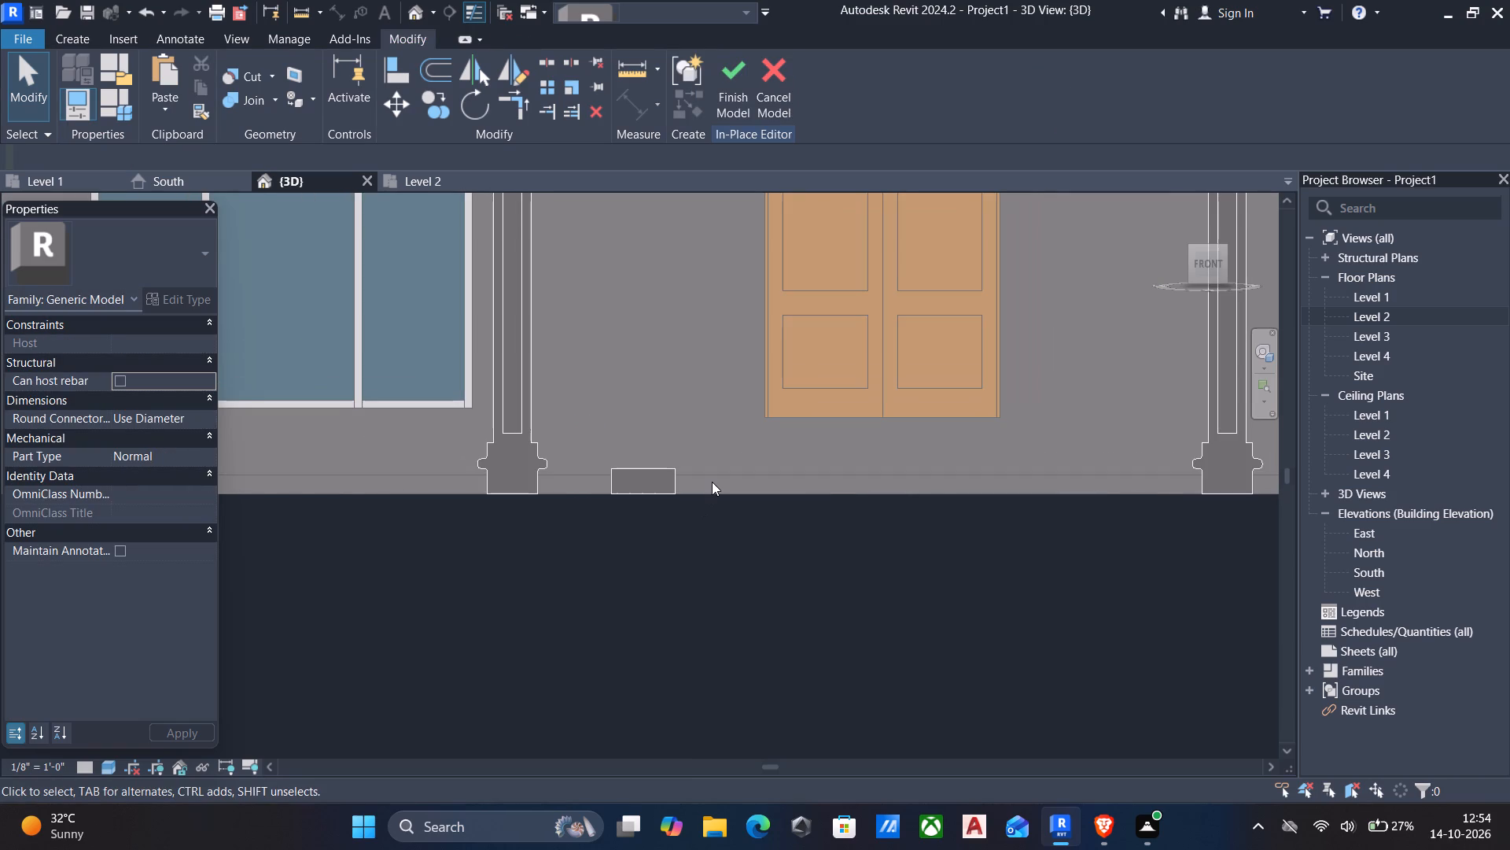
{"action": "left_click", "coordinate": [68, 36]}
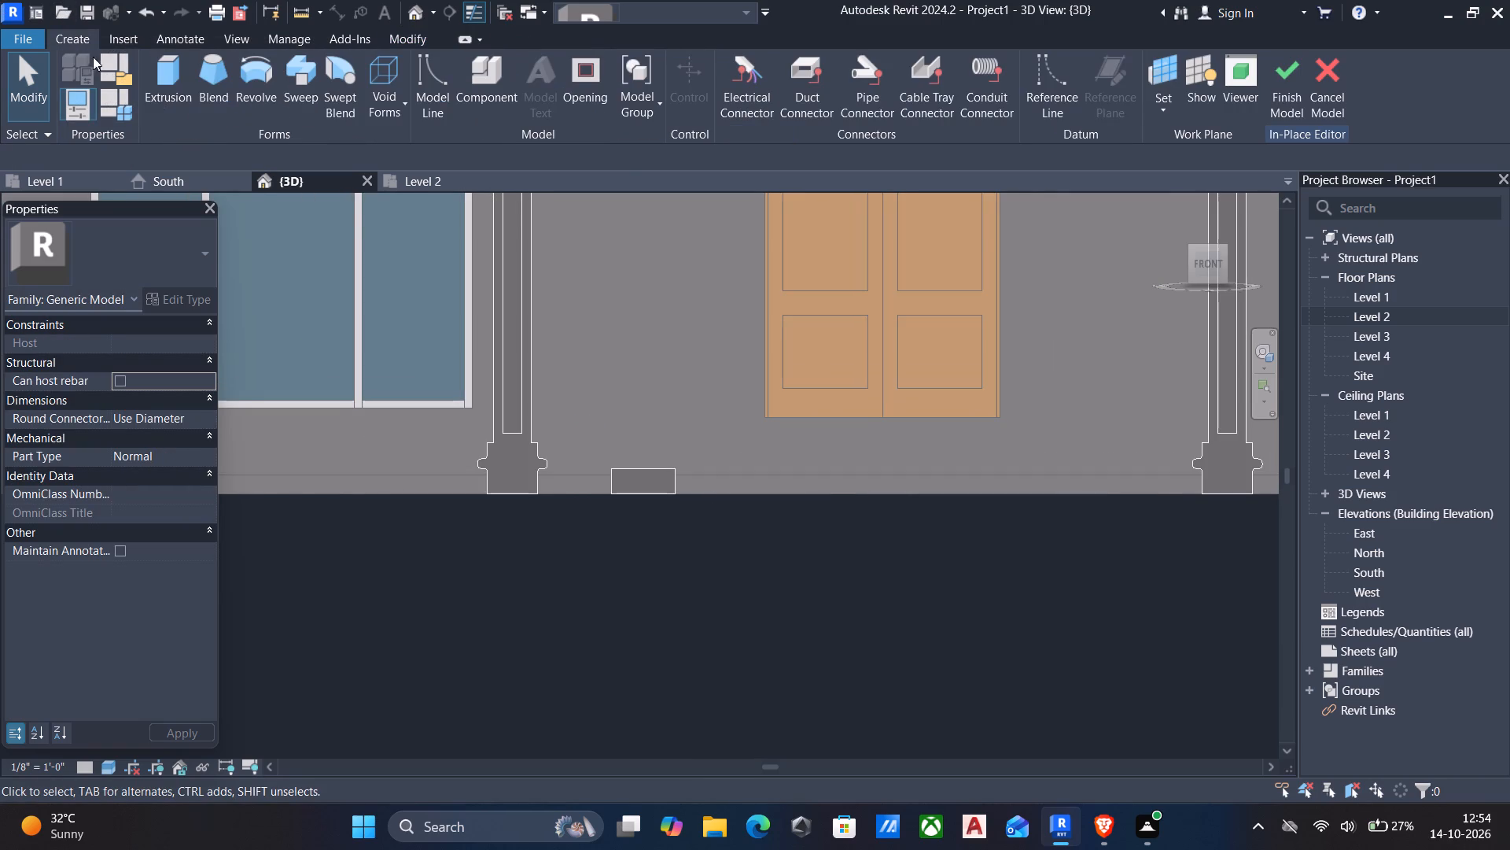
{"action": "left_click", "coordinate": [162, 60]}
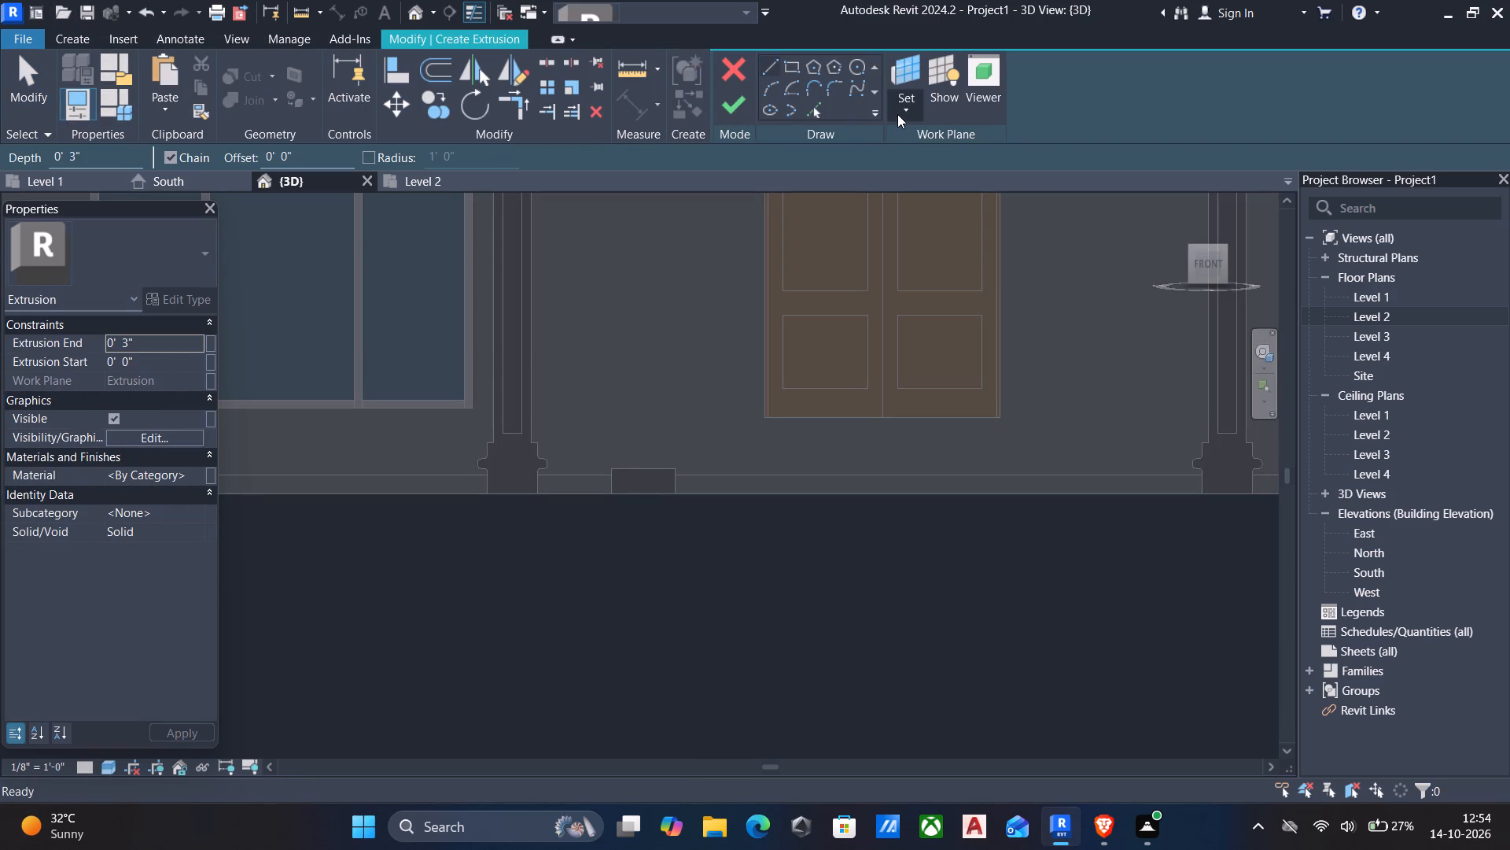
{"action": "left_click", "coordinate": [897, 114]}
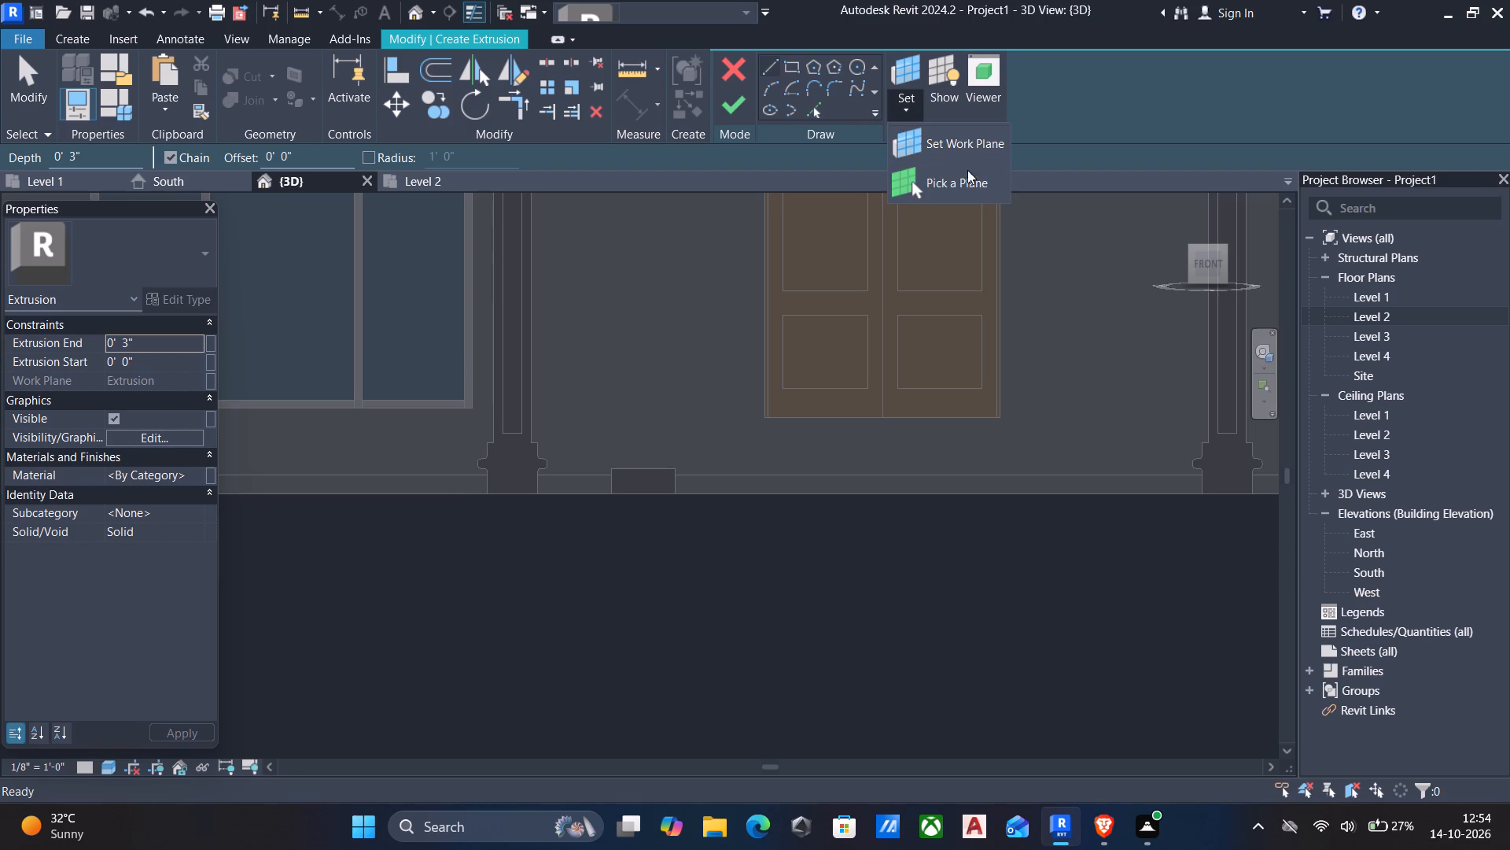
{"action": "left_click", "coordinate": [936, 185]}
{"action": "scroll", "coordinate": [772, 481], "scroll_direction": "down", "scroll_amount": 3}
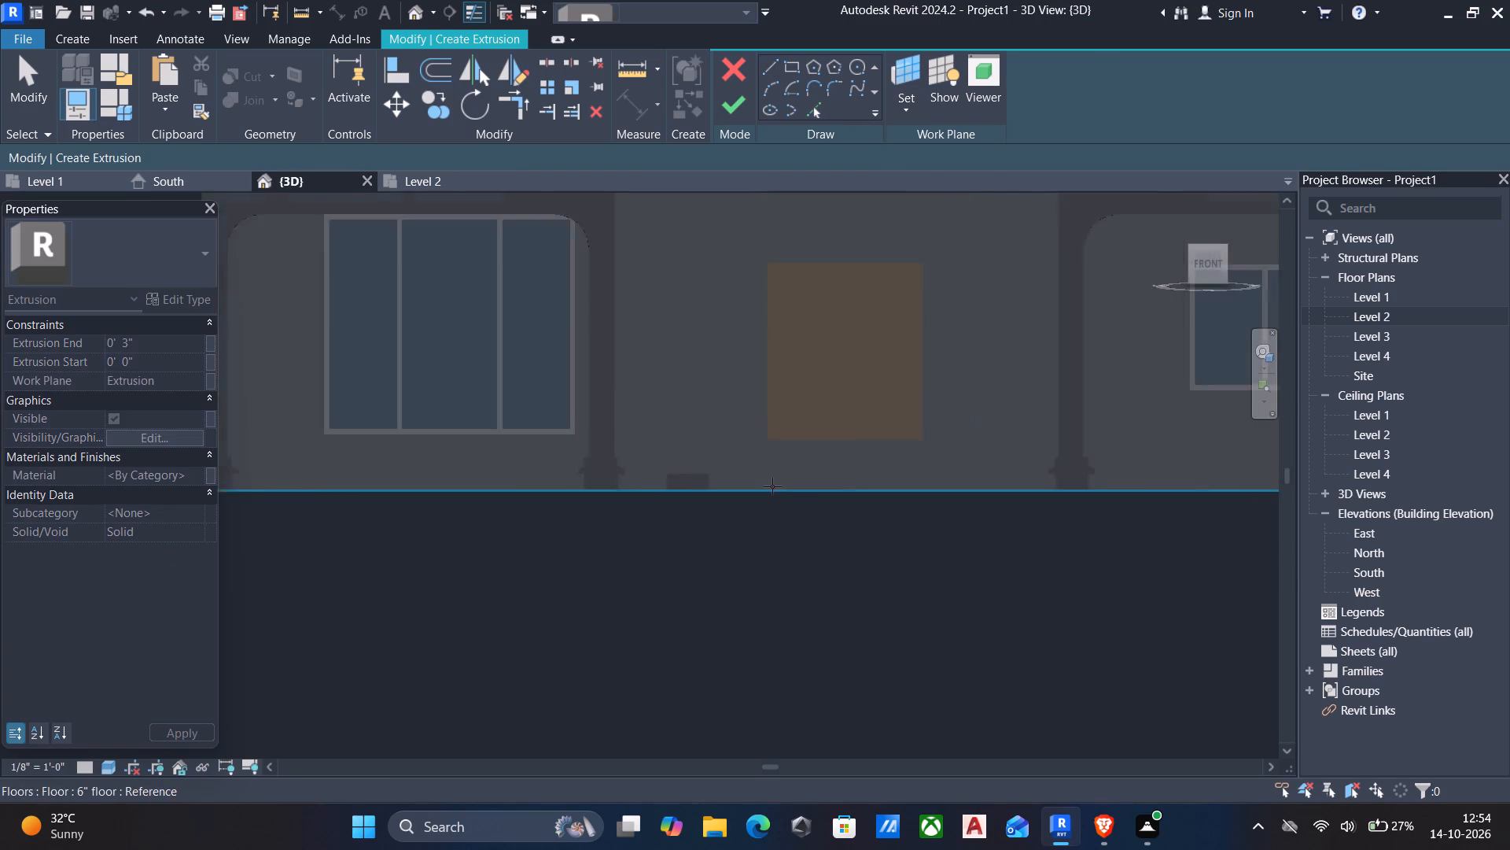
{"action": "scroll", "coordinate": [772, 486], "scroll_direction": "down", "scroll_amount": 2}
{"action": "middle_click_drag", "start_coordinate": [772, 486], "coordinate": [772, 541], "text": "shift"}
{"action": "scroll", "coordinate": [696, 462], "scroll_direction": "up", "scroll_amount": 7}
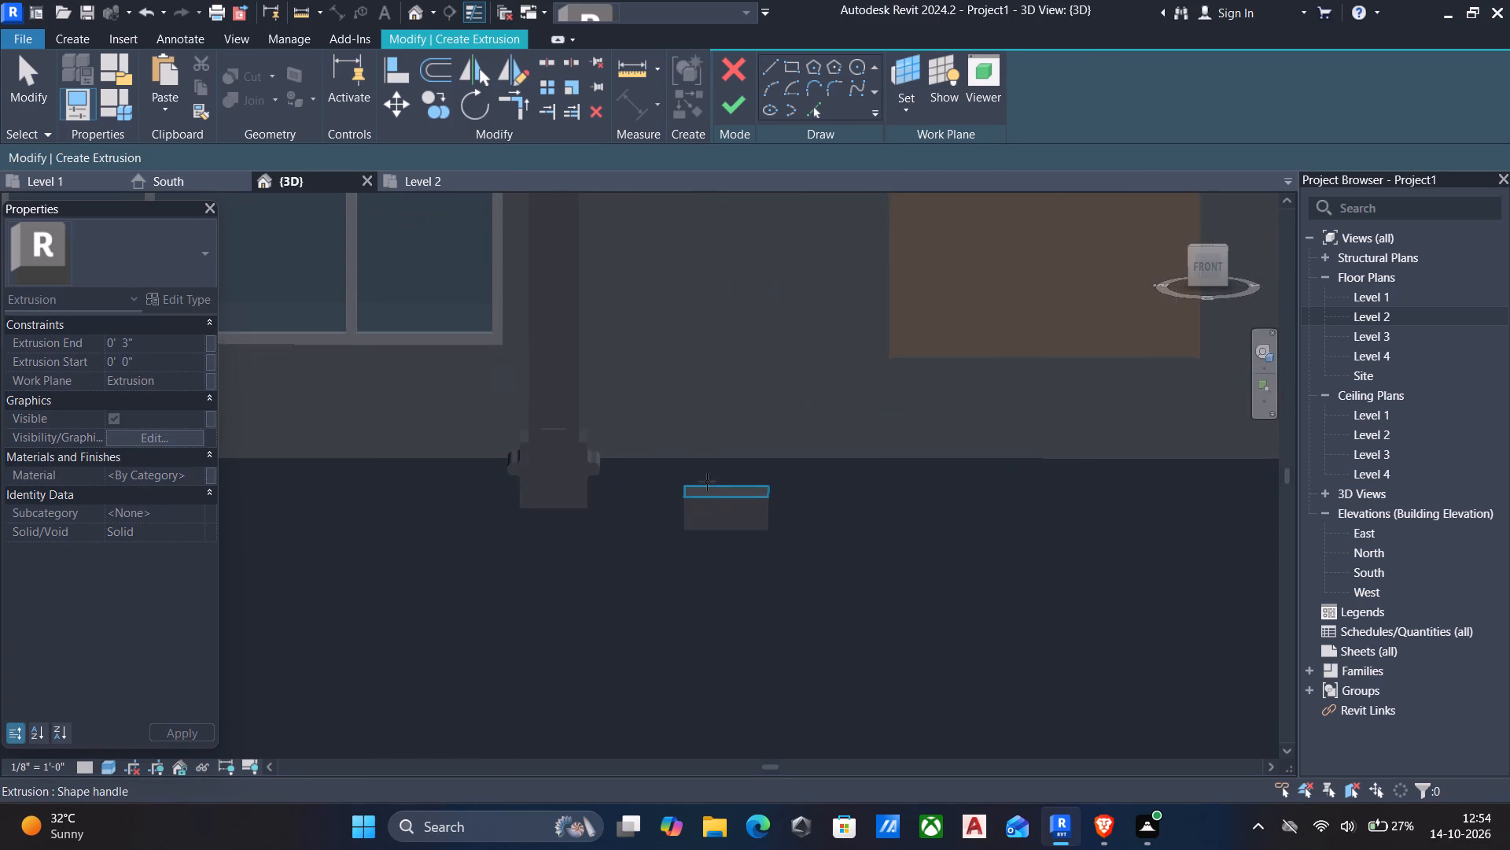
{"action": "left_click", "coordinate": [708, 494]}
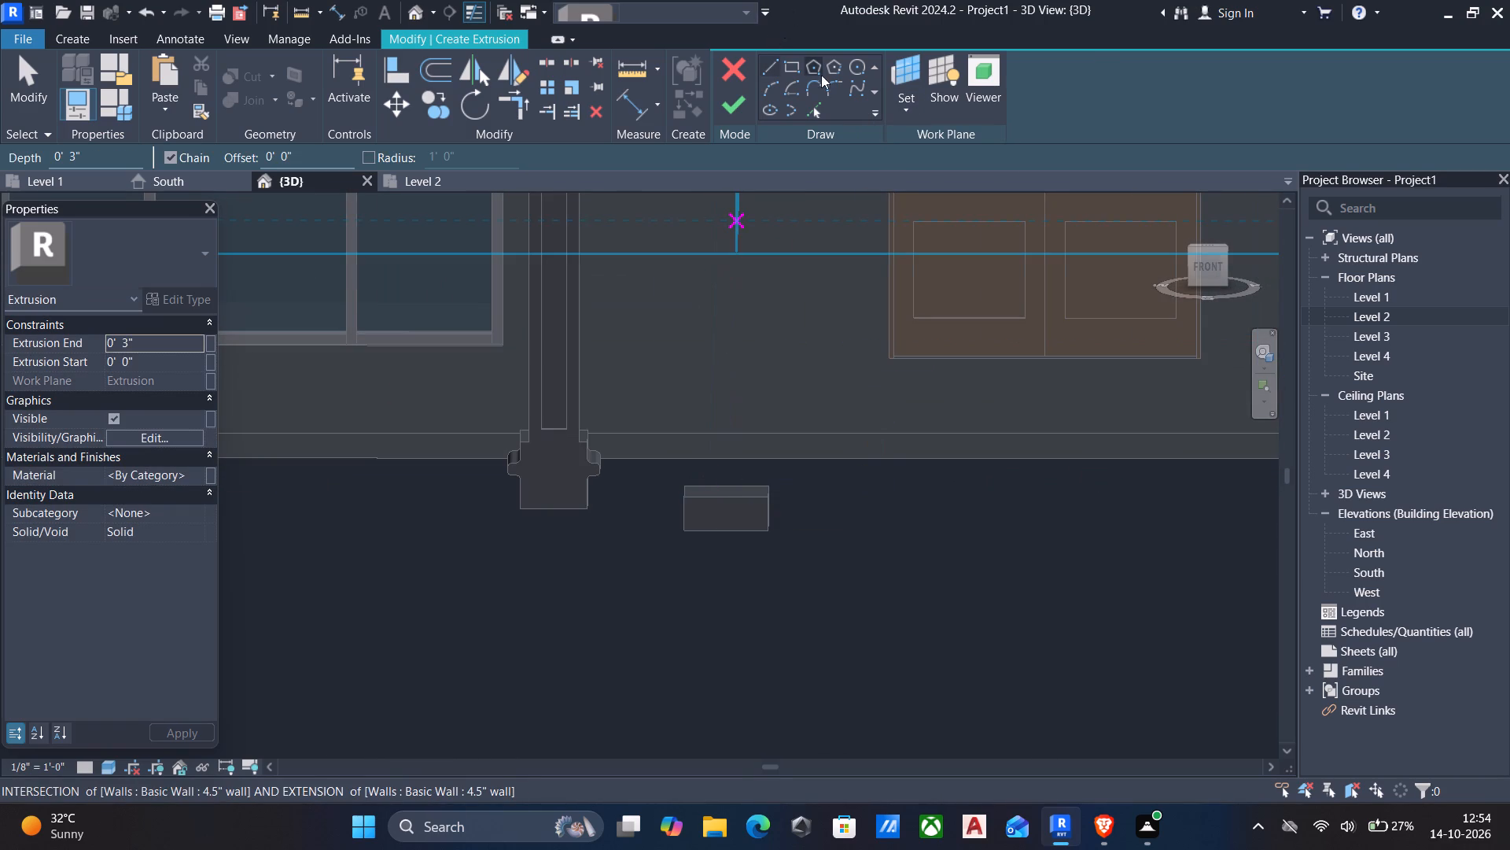
Sketch a rectangle offset 2" outward from the block's top edges and finish it as a 3" high extrusion.
{"action": "left_click", "coordinate": [794, 66]}
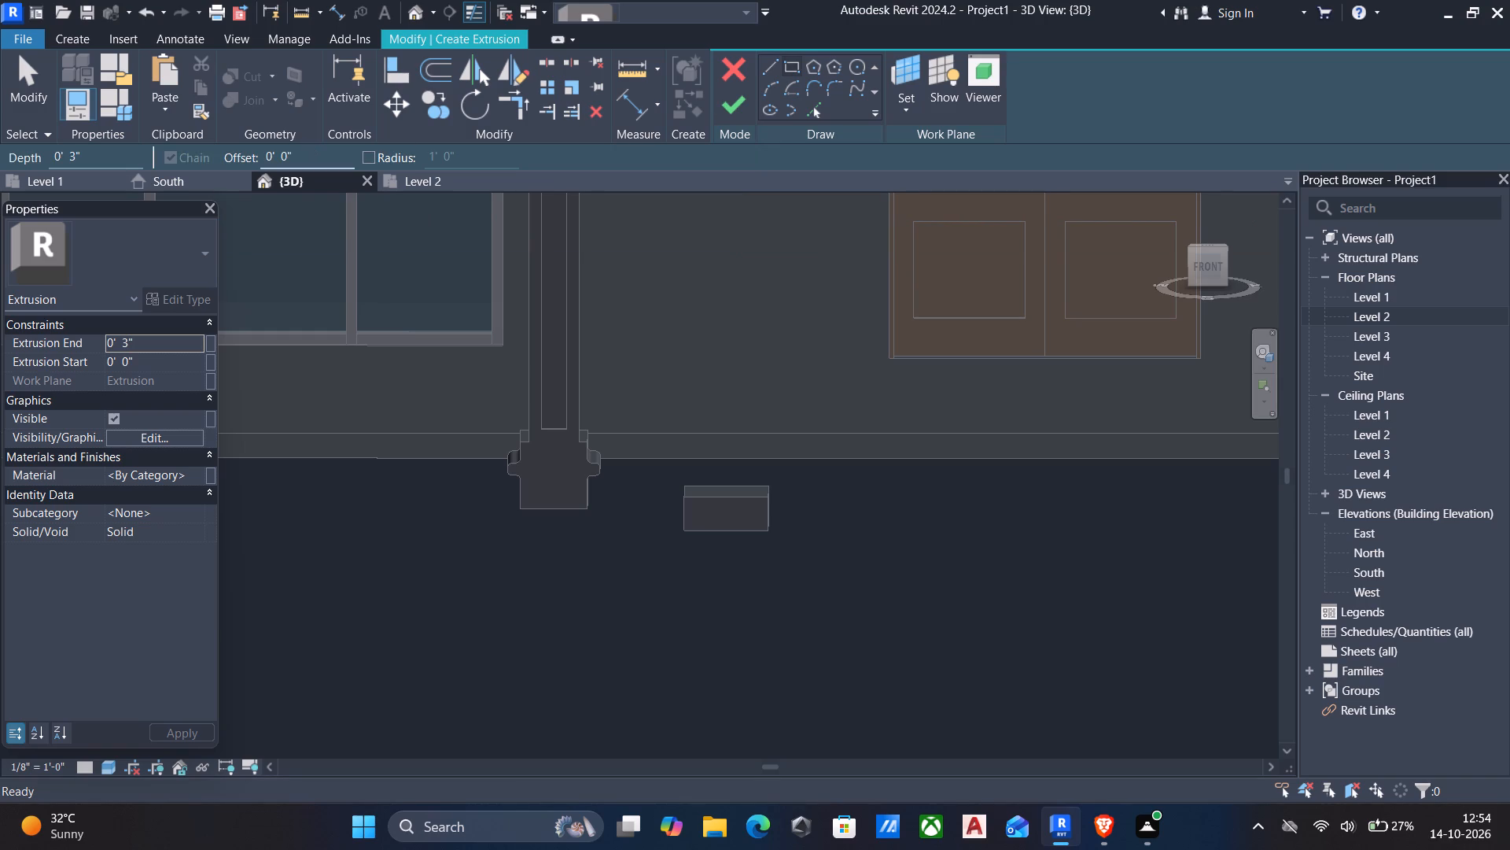
{"action": "left_click_drag", "start_coordinate": [311, 155], "coordinate": [0, 165]}
{"action": "type", "text": "2\""}
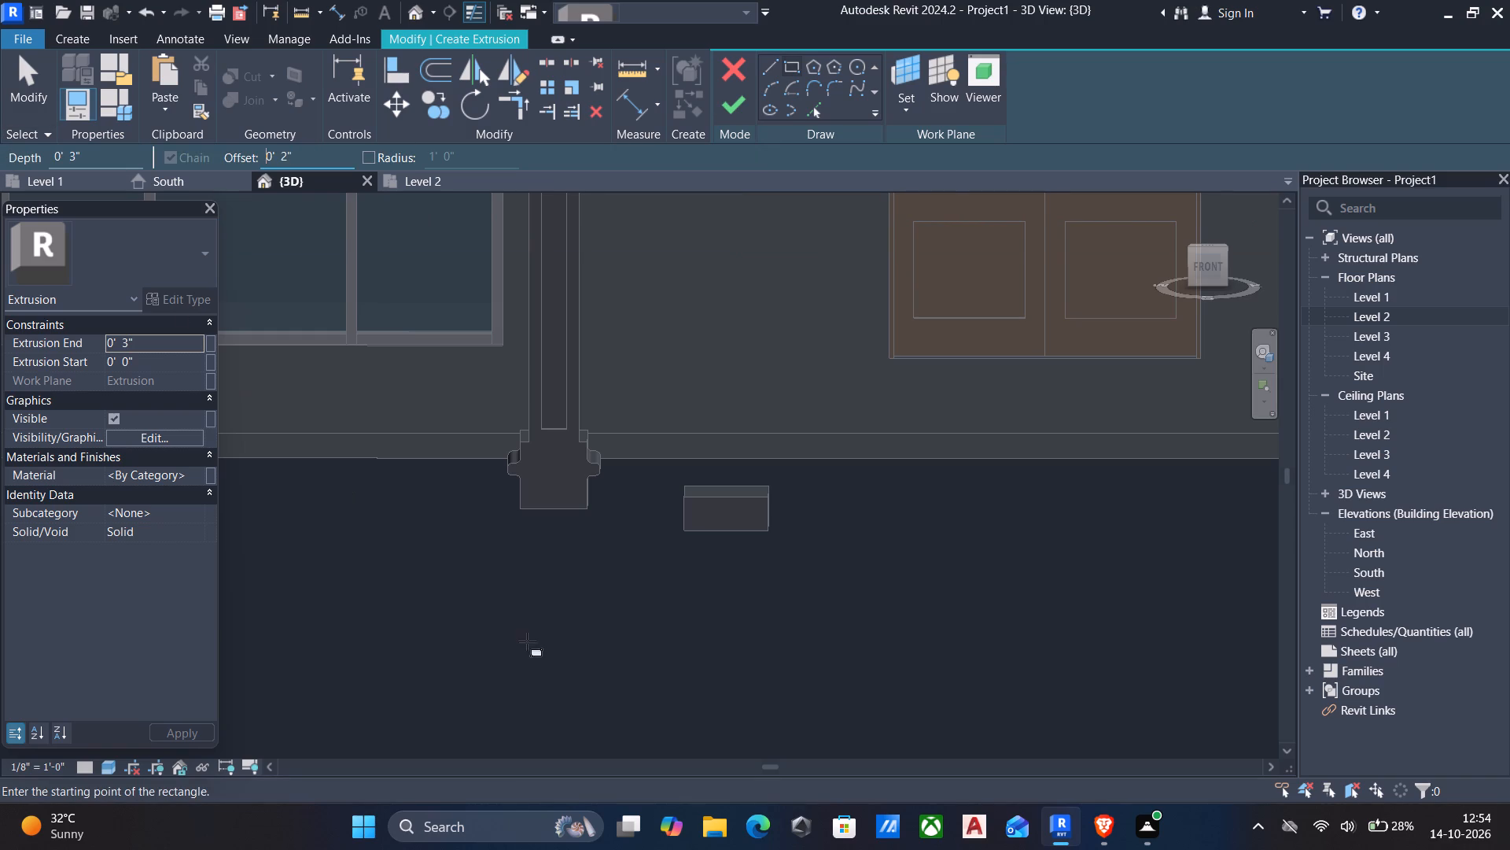
{"action": "scroll", "coordinate": [681, 527], "scroll_direction": "up", "scroll_amount": 11}
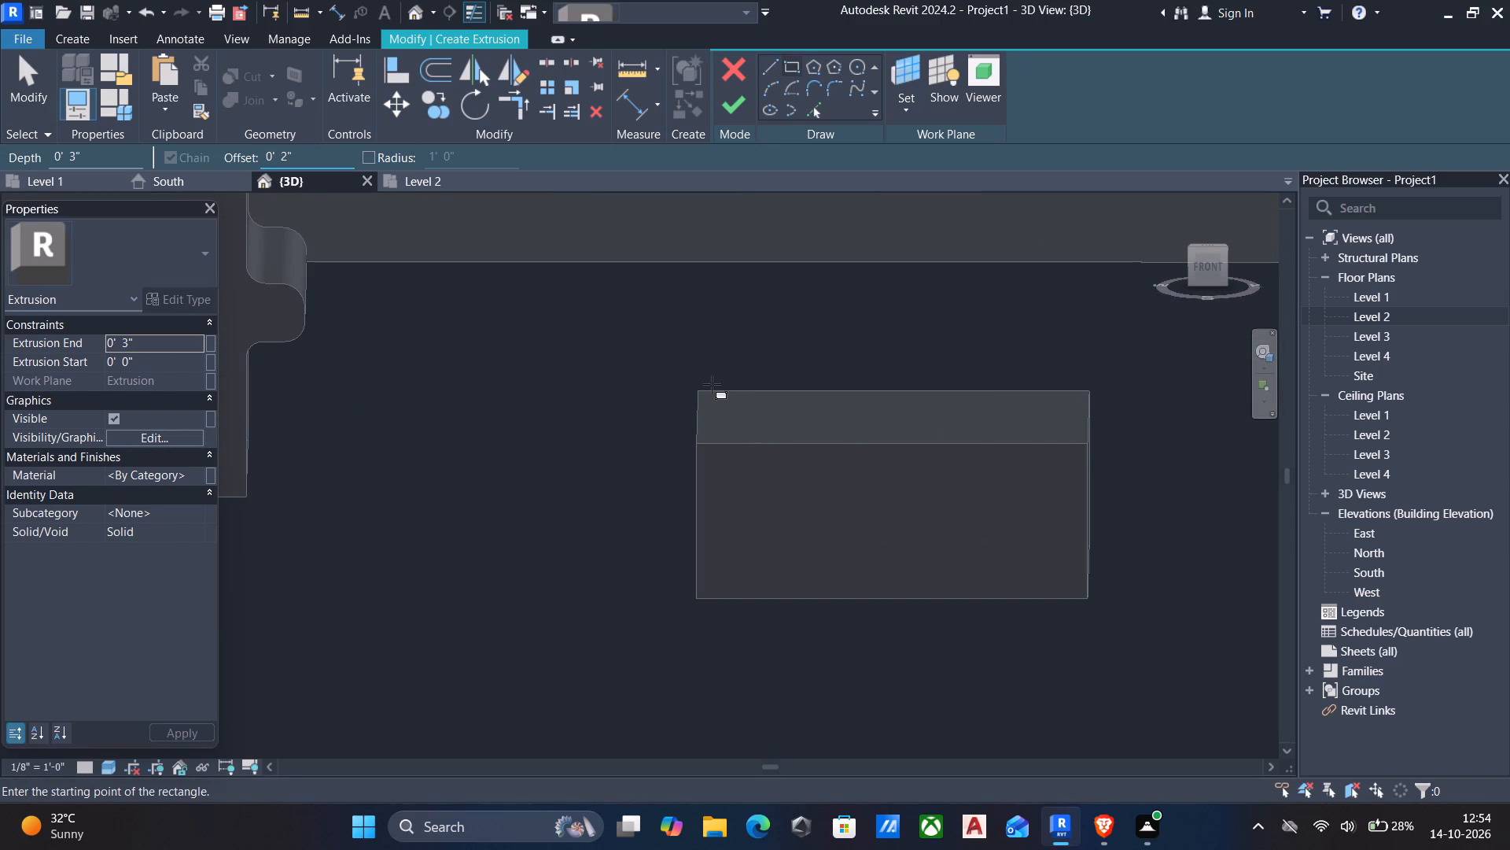
{"action": "left_click", "coordinate": [701, 390]}
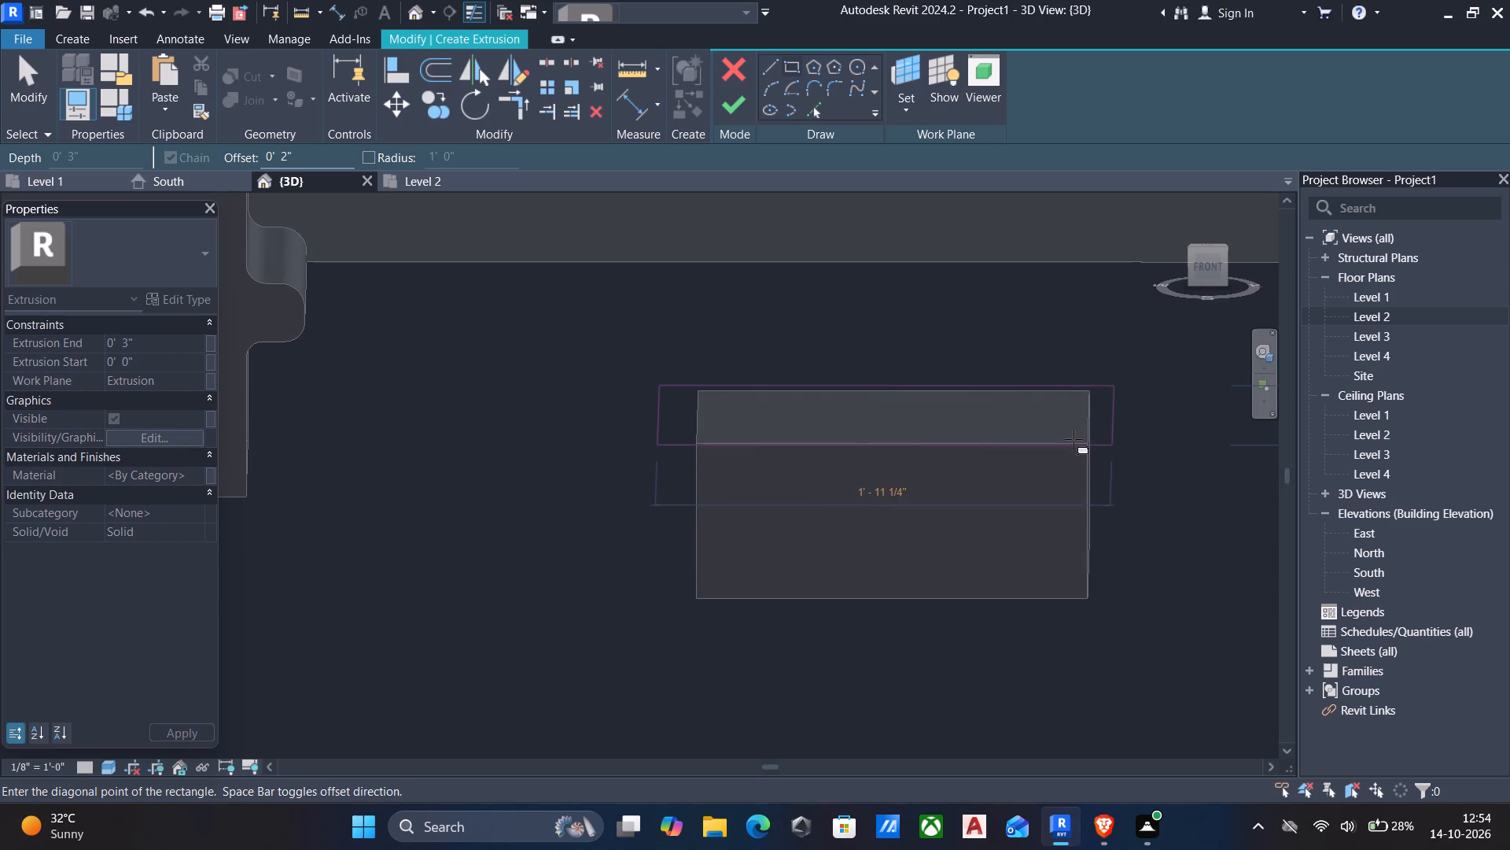
{"action": "left_click", "coordinate": [1084, 443]}
{"action": "key", "text": "Escape"}
{"action": "scroll", "coordinate": [1041, 484], "scroll_direction": "down", "scroll_amount": 7}
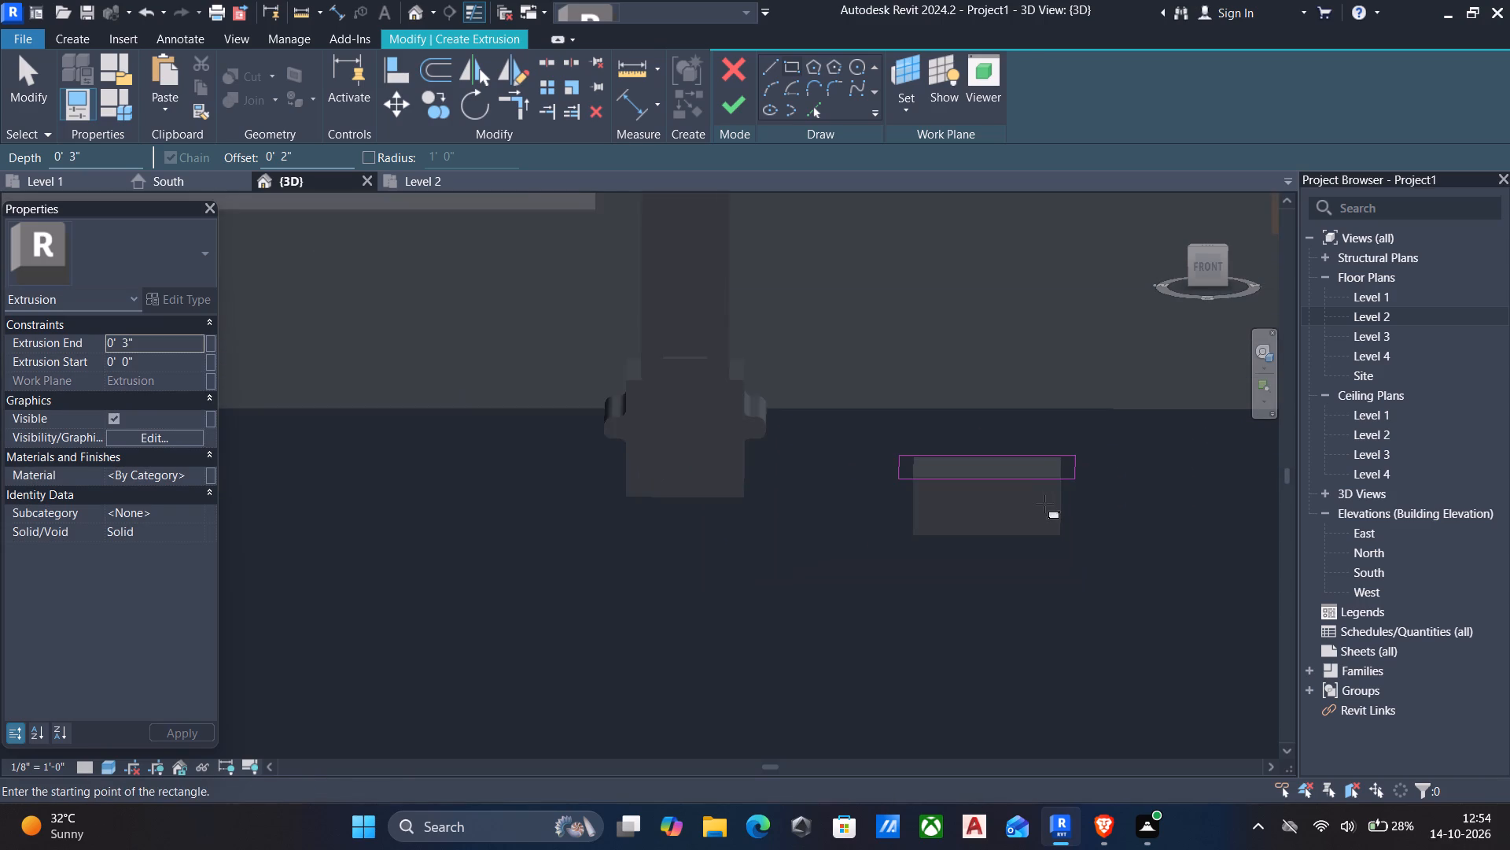
{"action": "middle_click_drag", "start_coordinate": [1033, 514], "coordinate": [764, 482]}
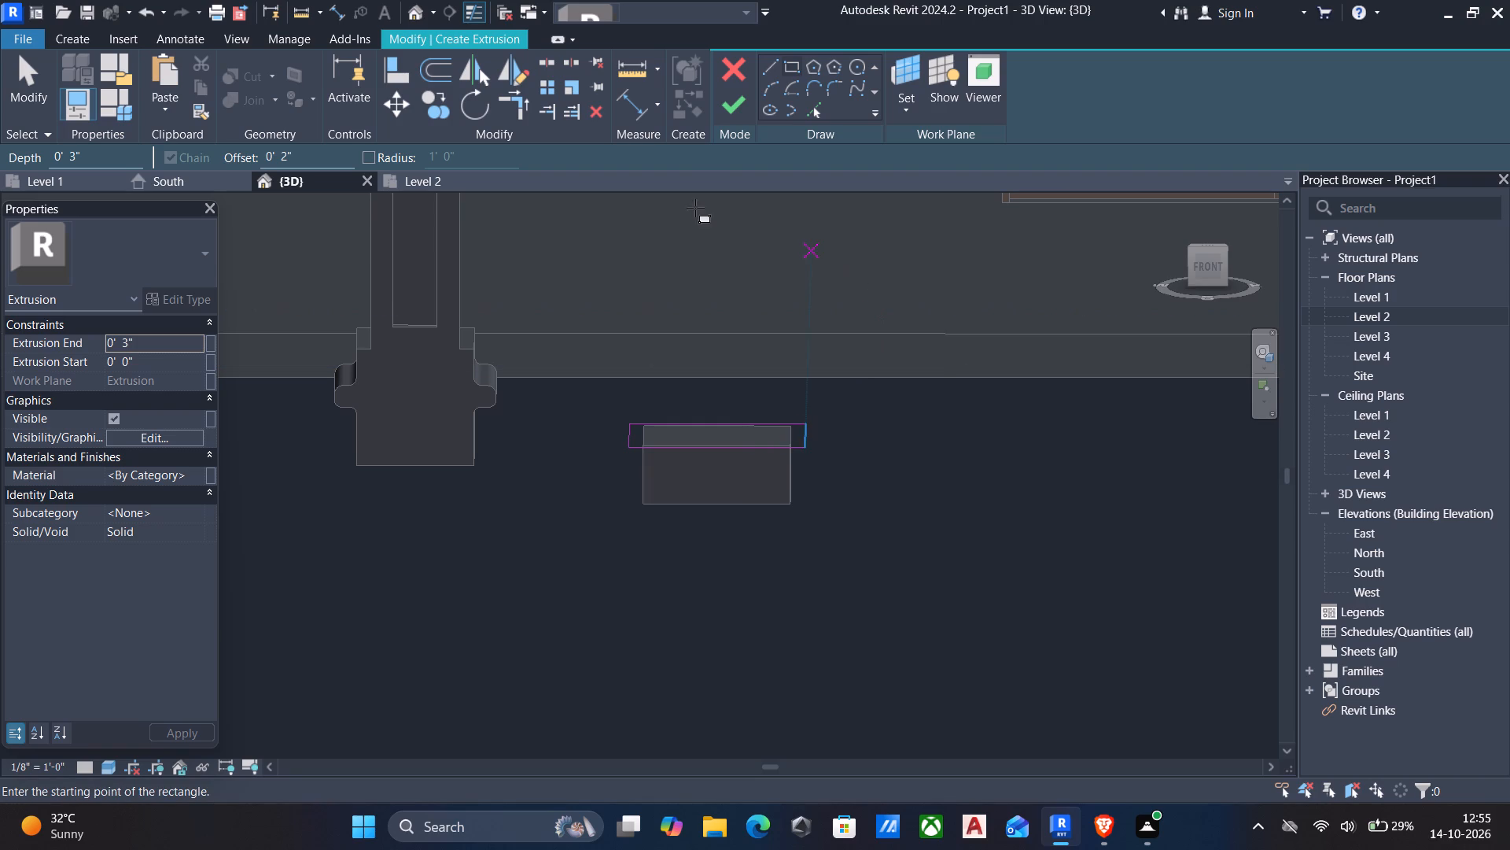
{"action": "left_click", "coordinate": [731, 98]}
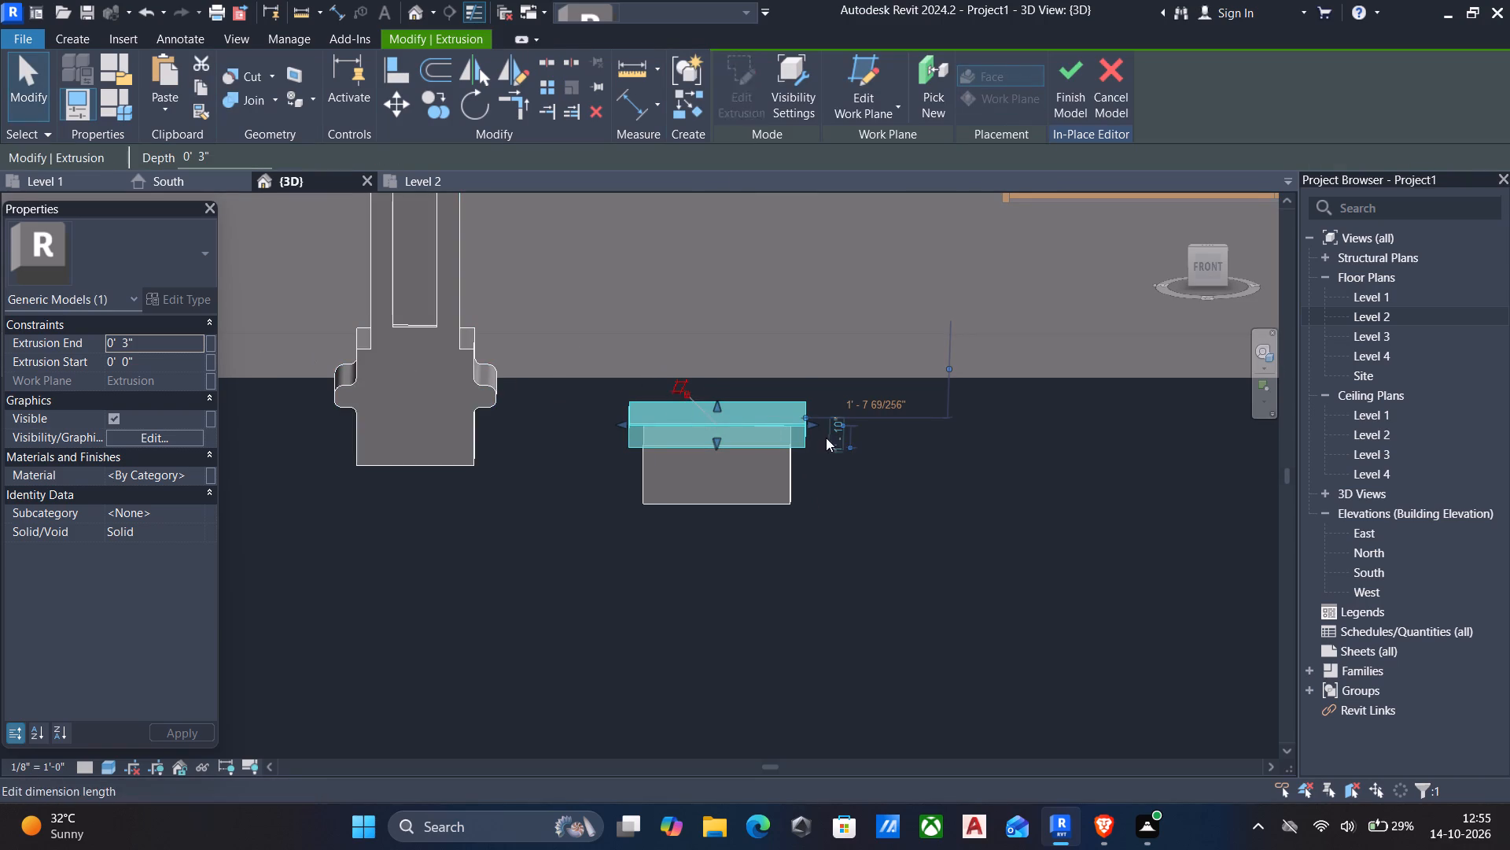
Start another extrusion and pick the top face of the wider 3" slab as its work plane.
{"action": "left_click", "coordinate": [64, 40]}
{"action": "key", "text": "Escape"}
{"action": "left_click", "coordinate": [161, 89]}
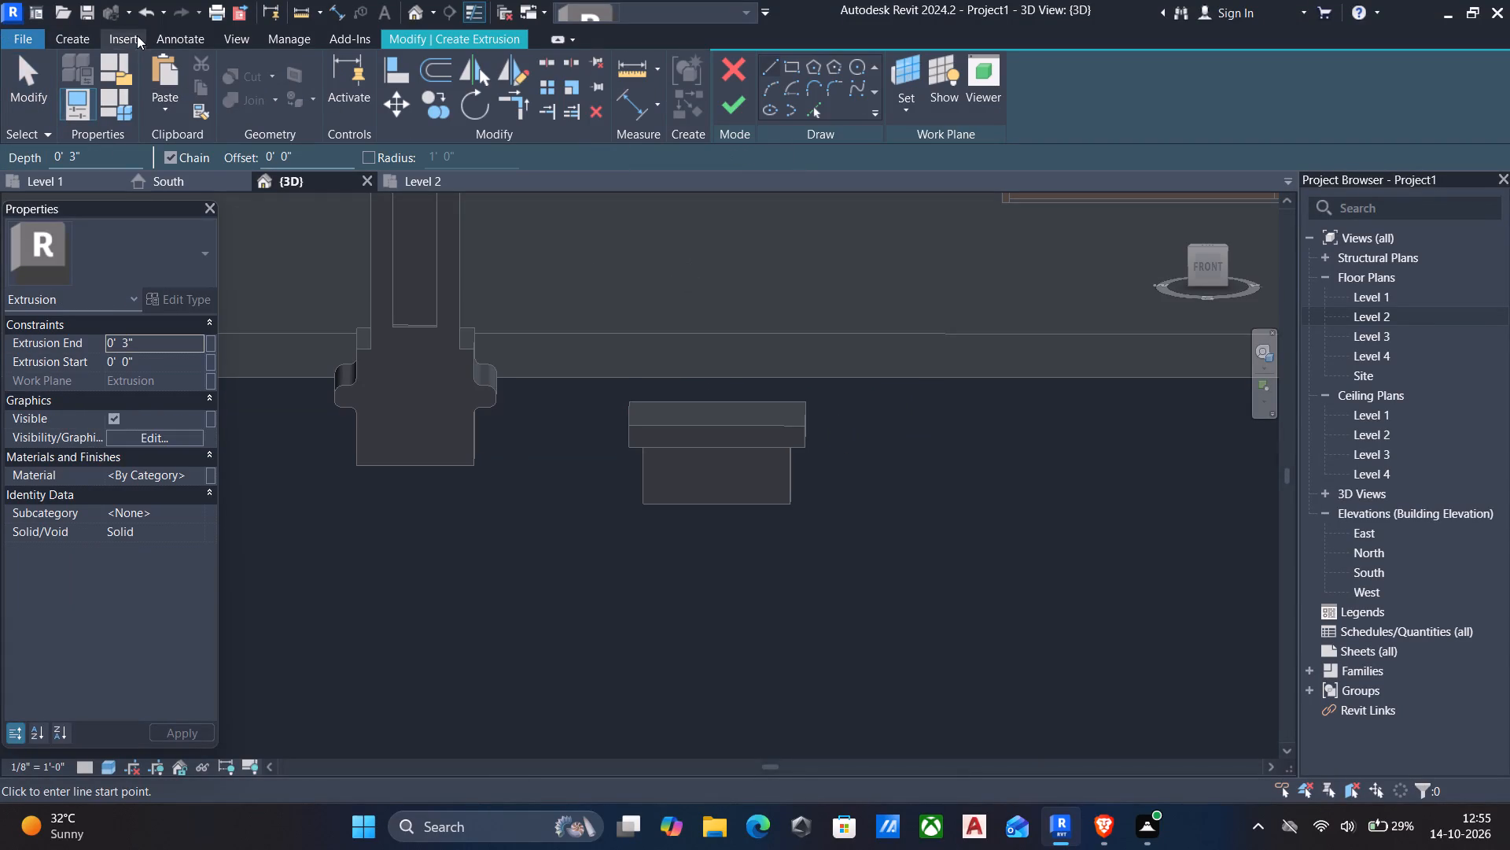
{"action": "left_click", "coordinate": [898, 99]}
{"action": "left_click", "coordinate": [945, 187]}
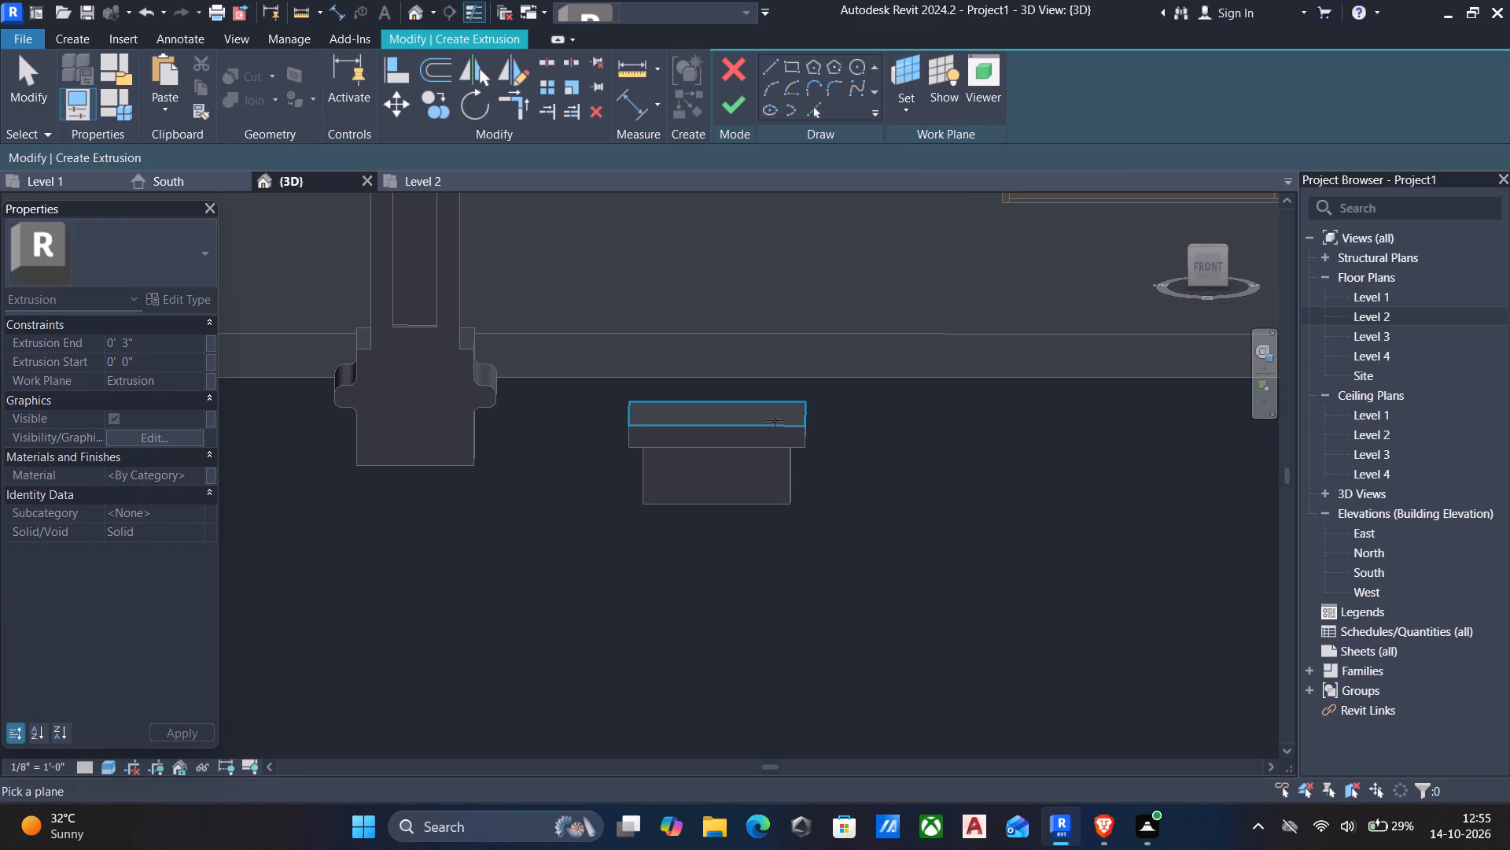
{"action": "left_click", "coordinate": [771, 422]}
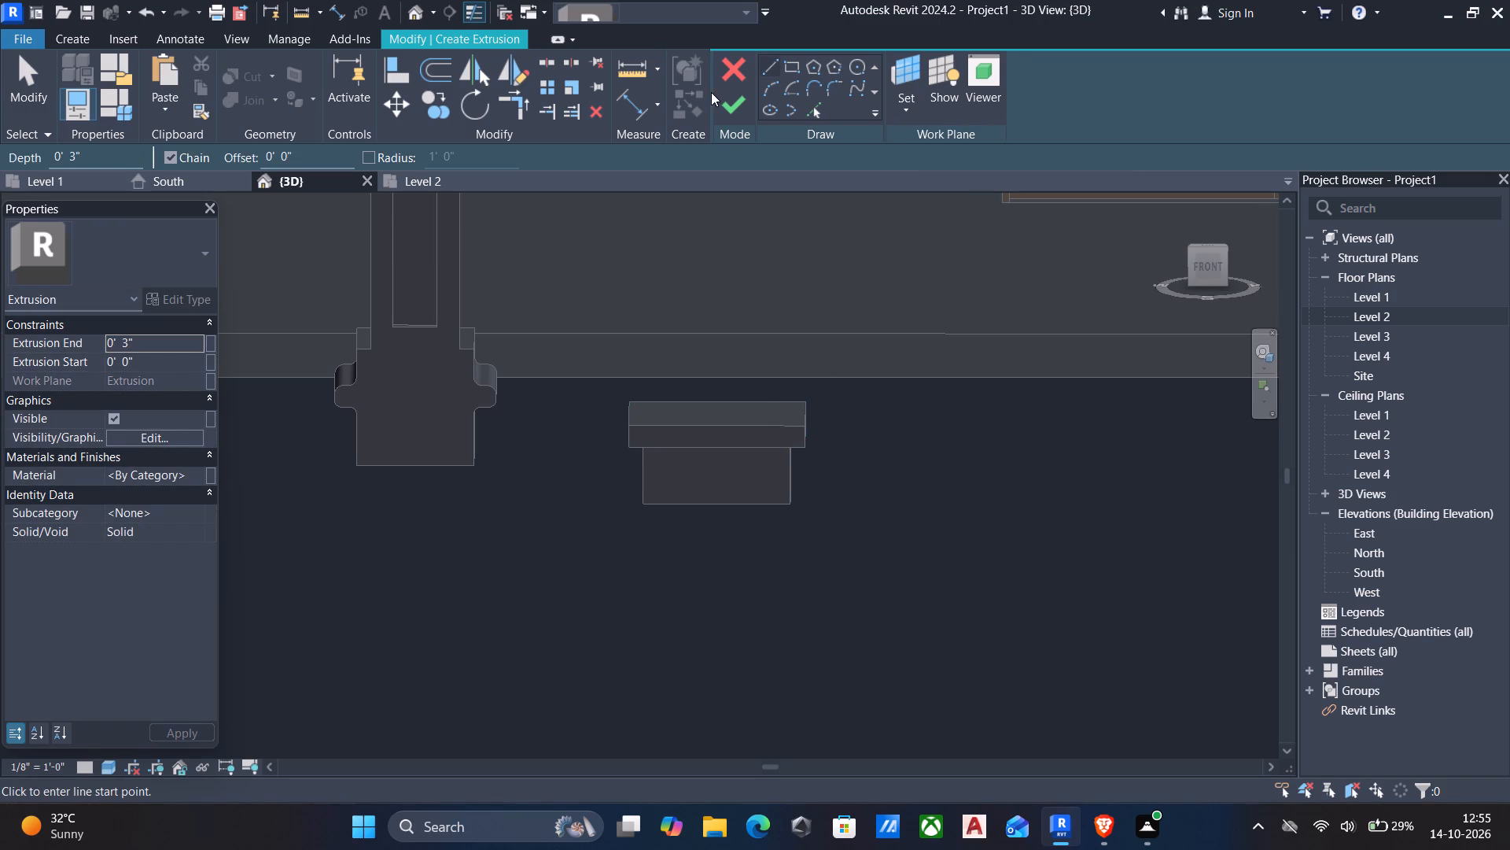
Sketch a rectangle offset 2" inward from the slab's top edges and finish it as a 3" high extrusion.
{"action": "left_click", "coordinate": [796, 61]}
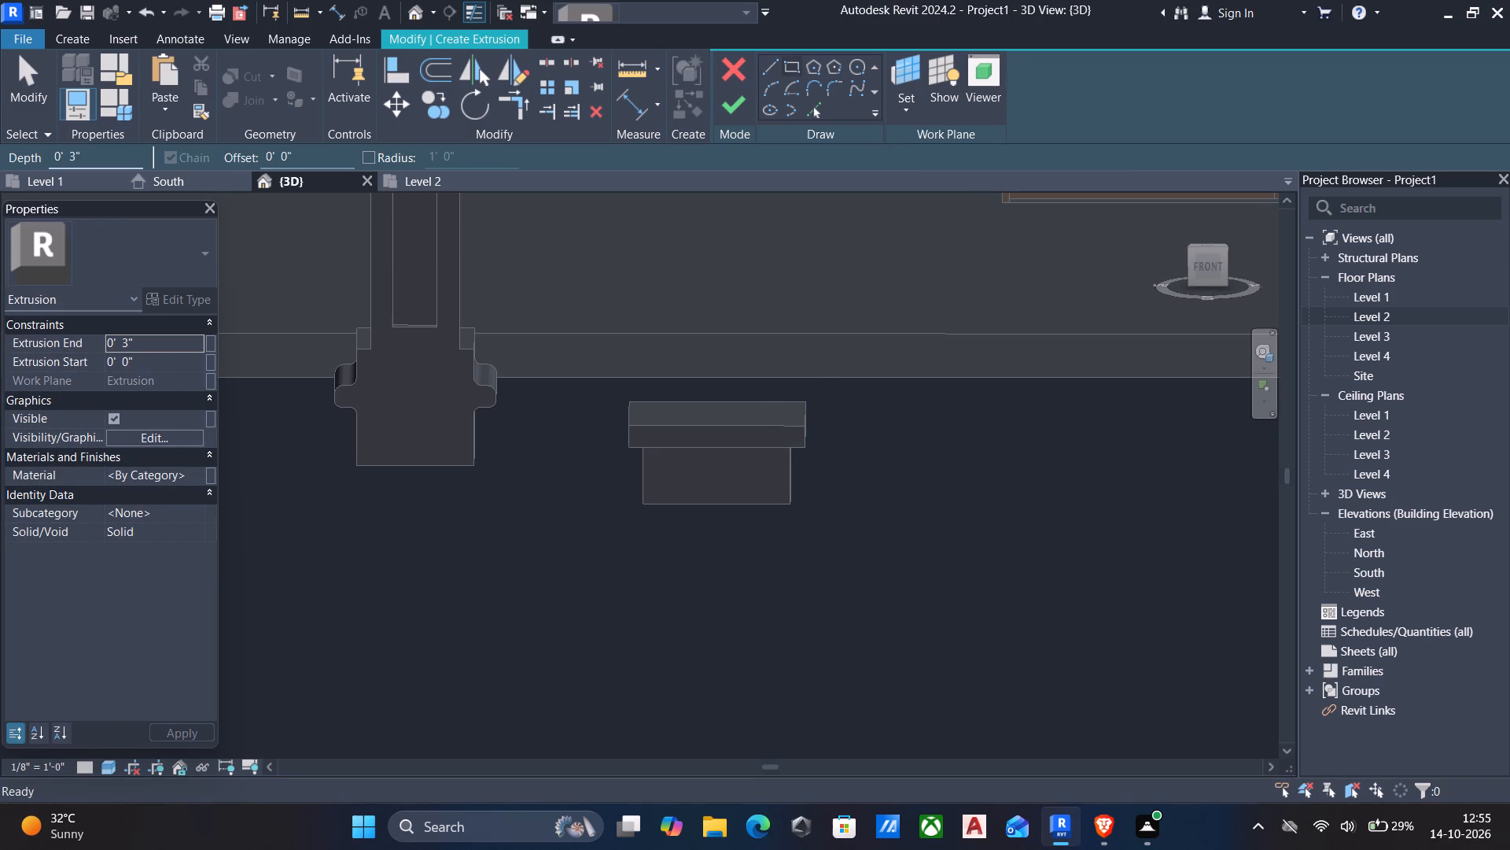
{"action": "left_click_drag", "start_coordinate": [319, 156], "coordinate": [11, 154]}
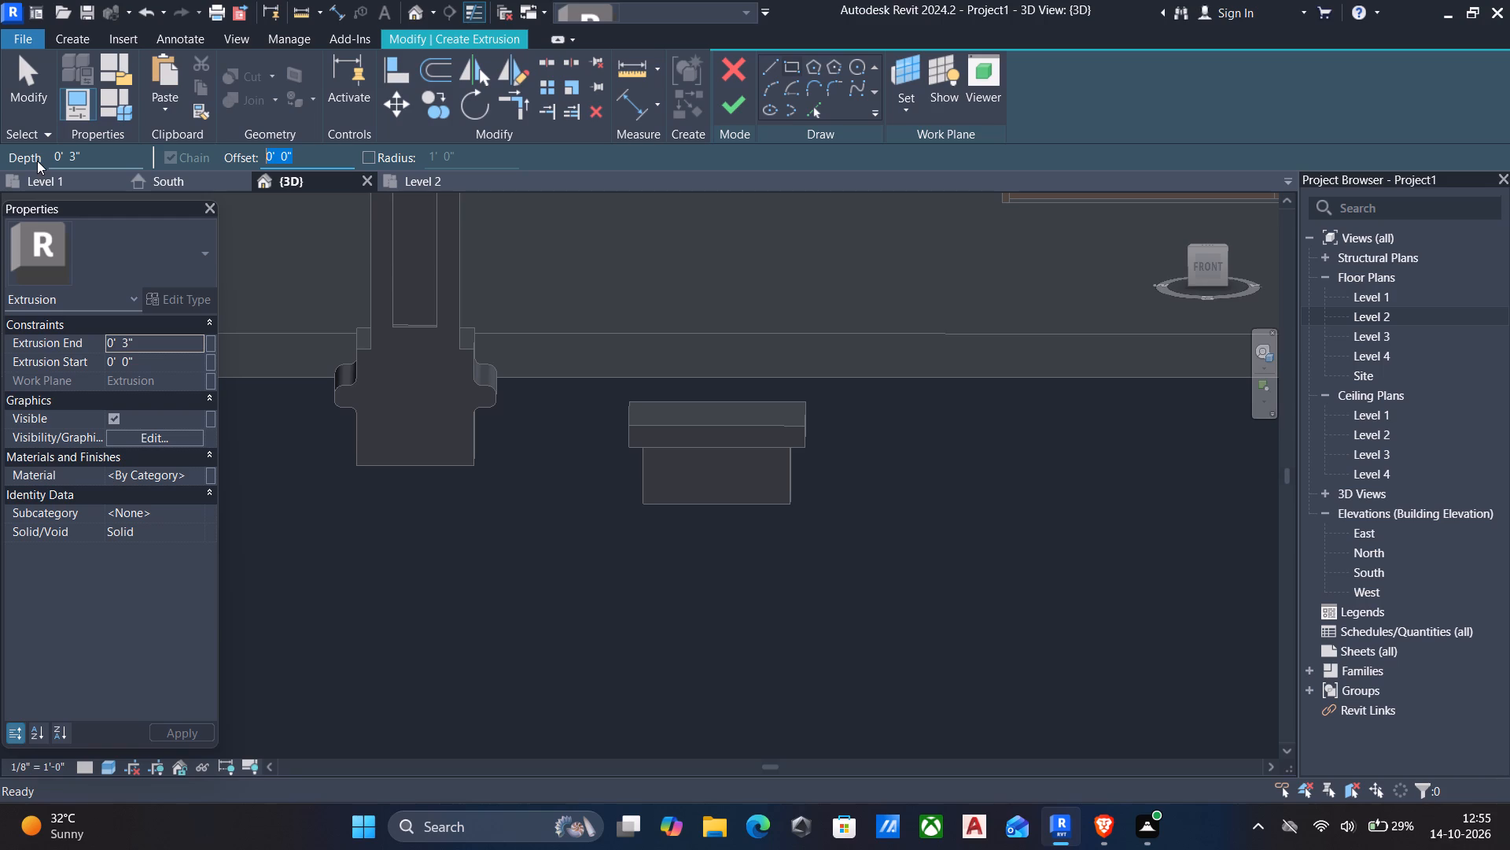
{"action": "type", "text": "2\""}
{"action": "scroll", "coordinate": [918, 437], "scroll_direction": "up", "scroll_amount": 6}
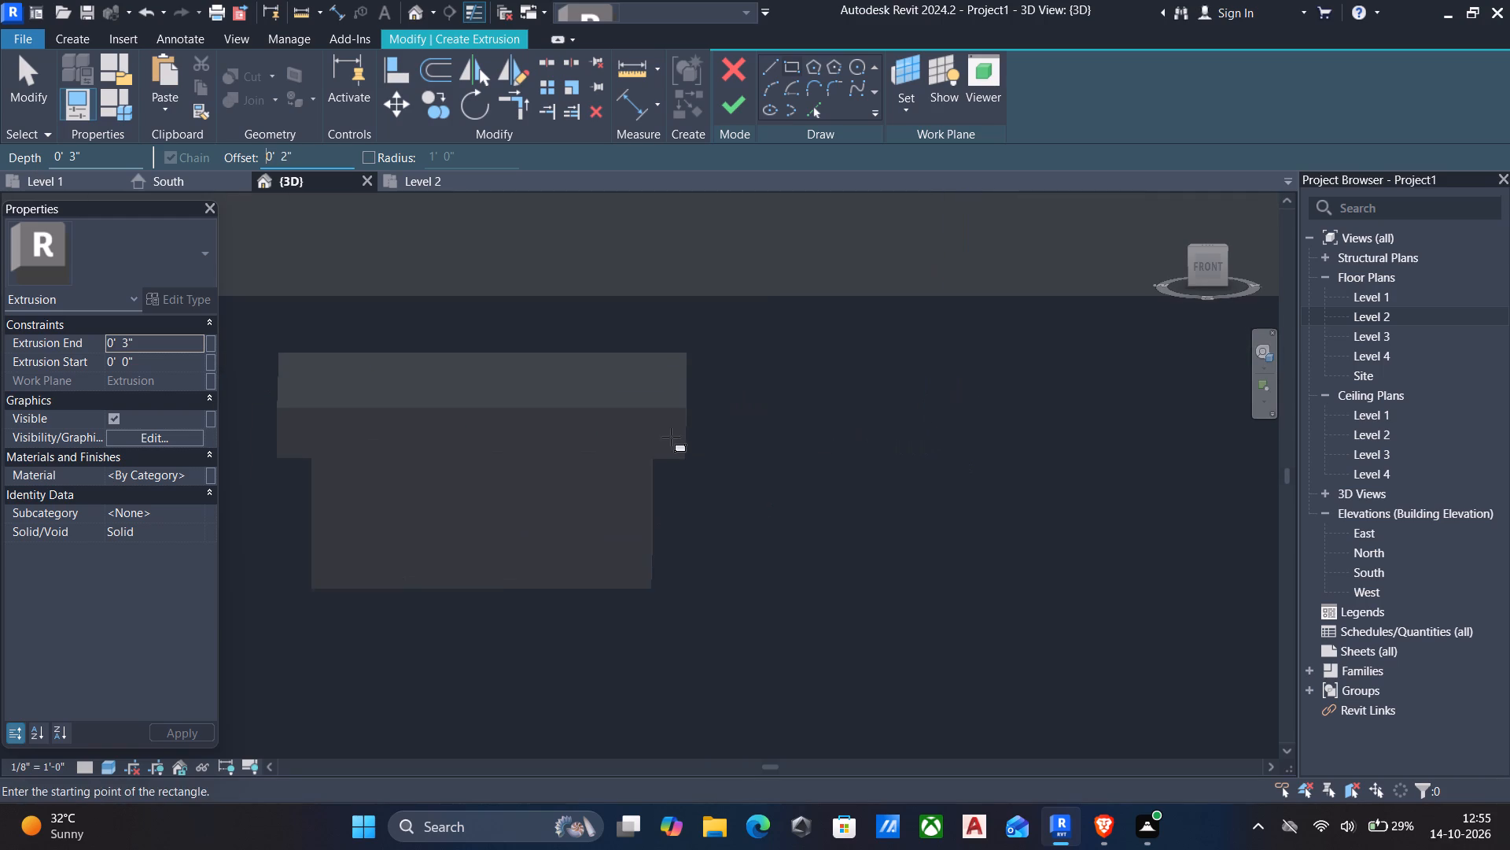
{"action": "left_click", "coordinate": [686, 405]}
{"action": "key", "text": "Escape"}
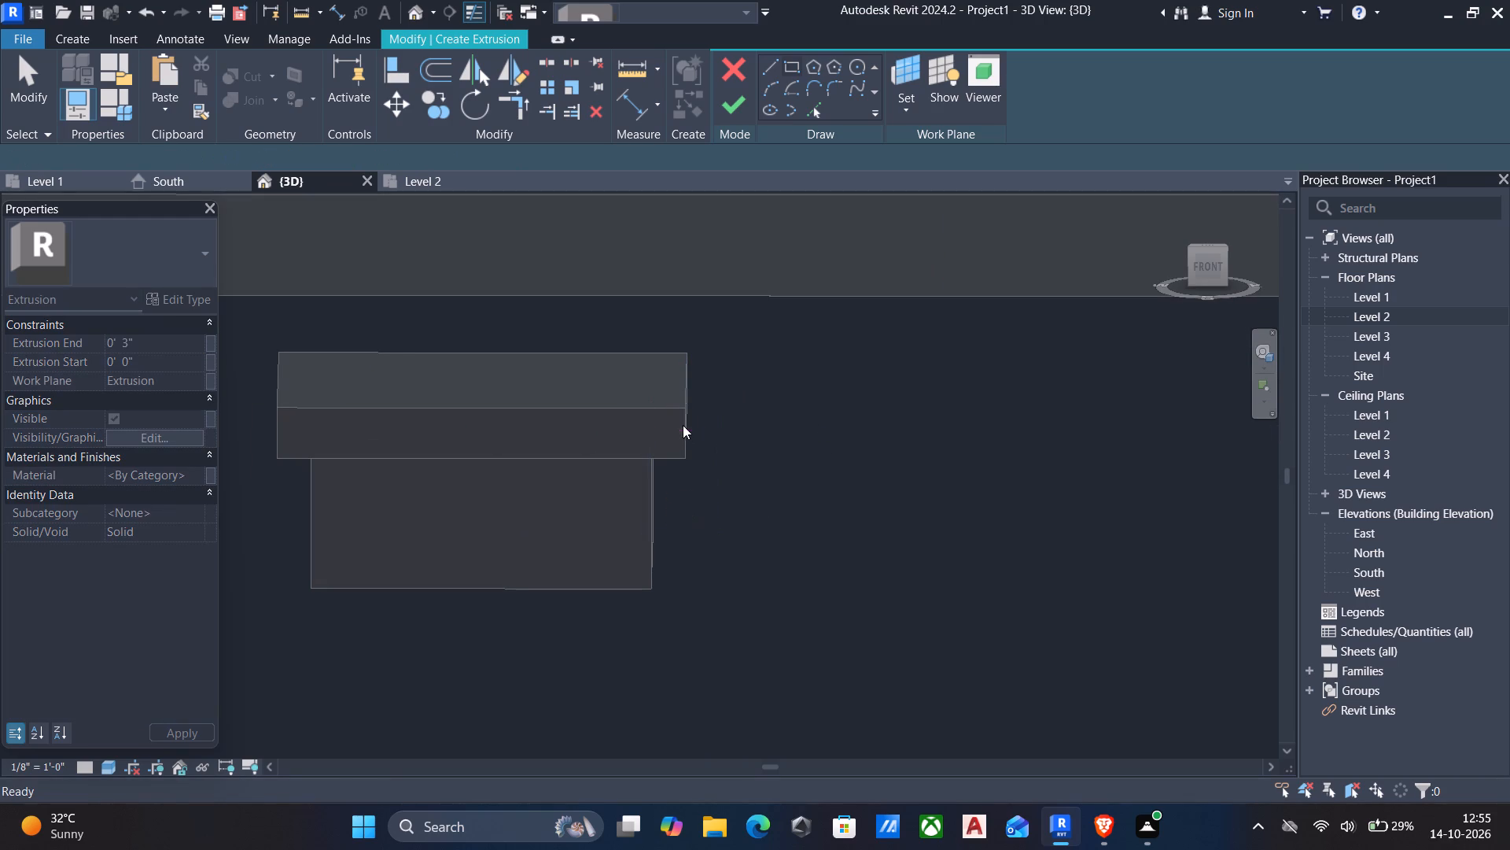
{"action": "left_click", "coordinate": [683, 408]}
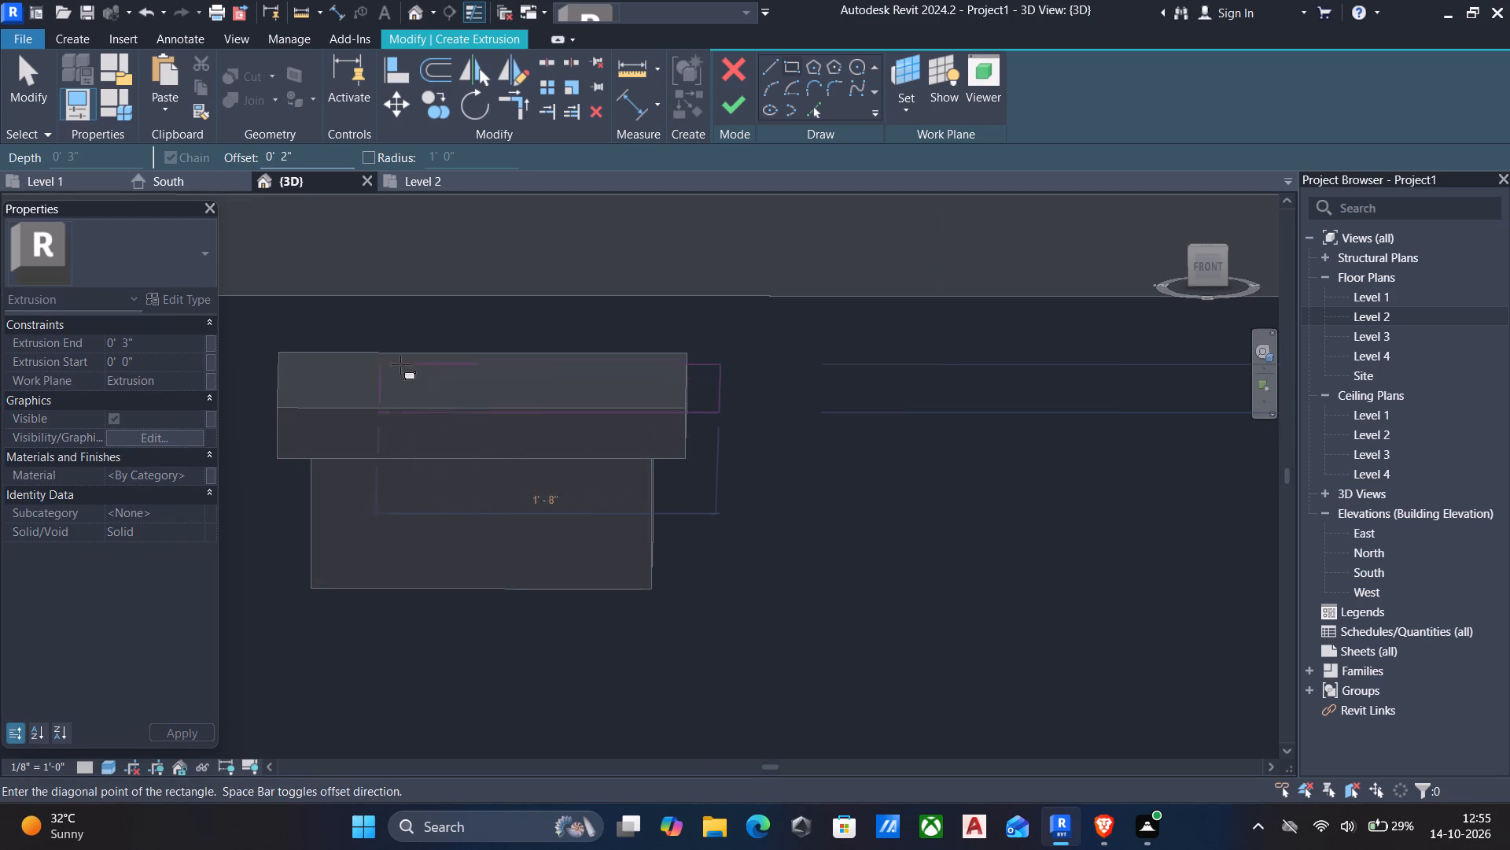
{"action": "key", "text": "space"}
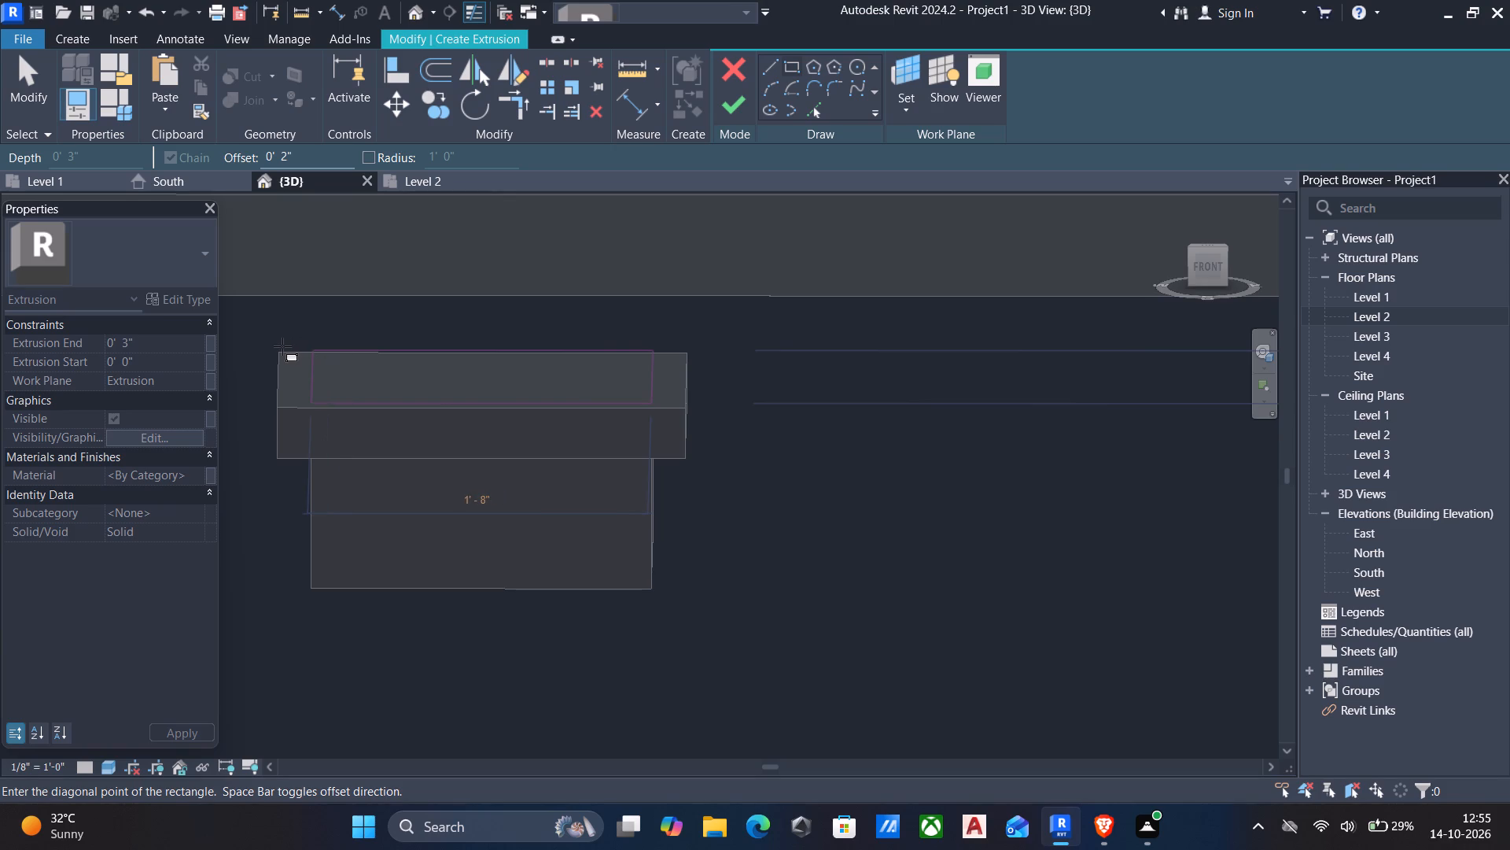
{"action": "left_click", "coordinate": [282, 353]}
{"action": "key", "text": "Escape"}
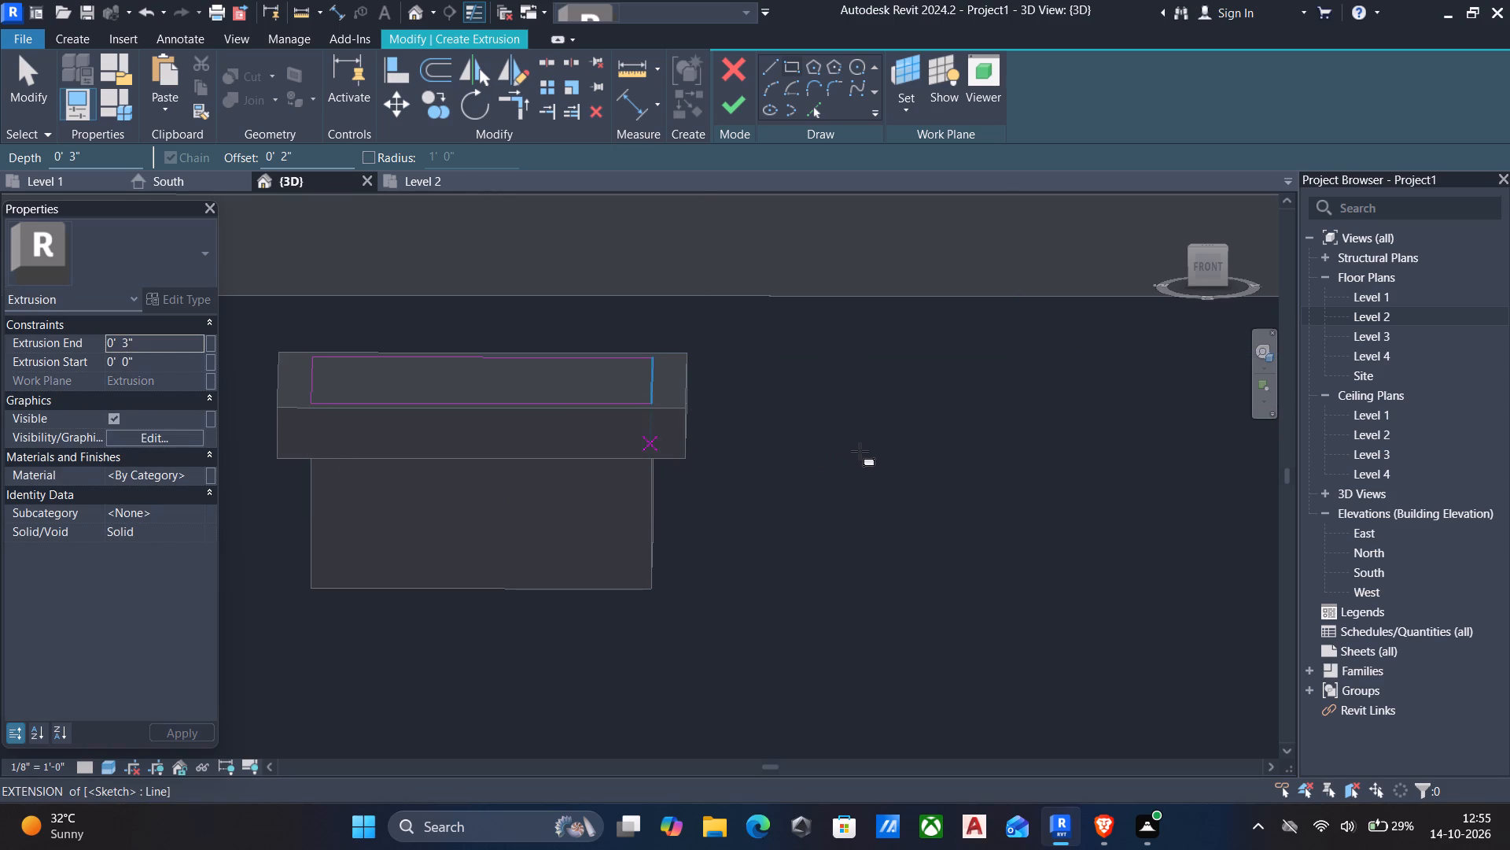
{"action": "scroll", "coordinate": [1007, 457], "scroll_direction": "down", "scroll_amount": 4}
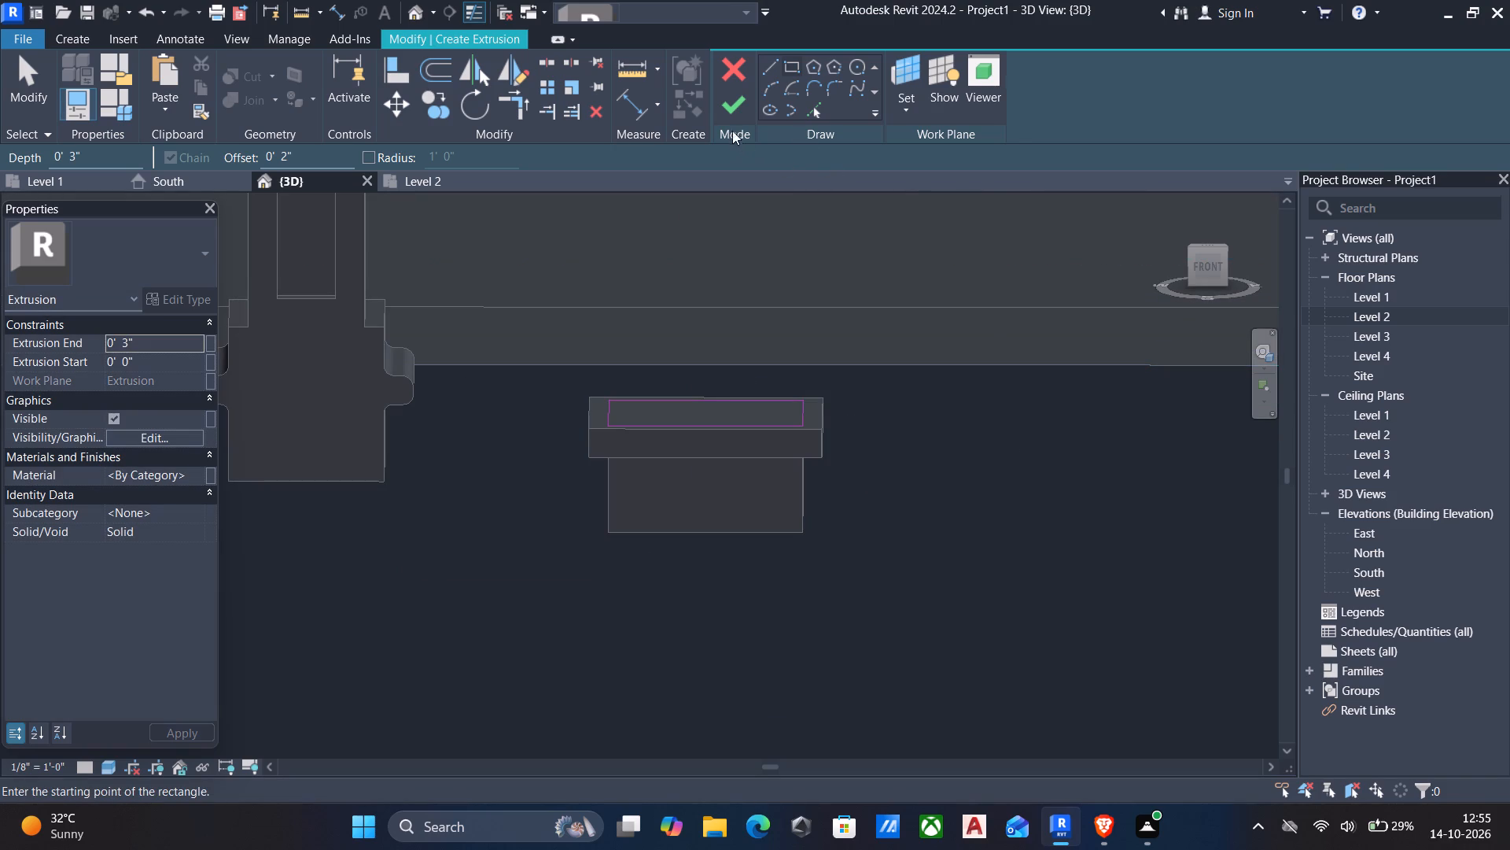
{"action": "left_click", "coordinate": [731, 113]}
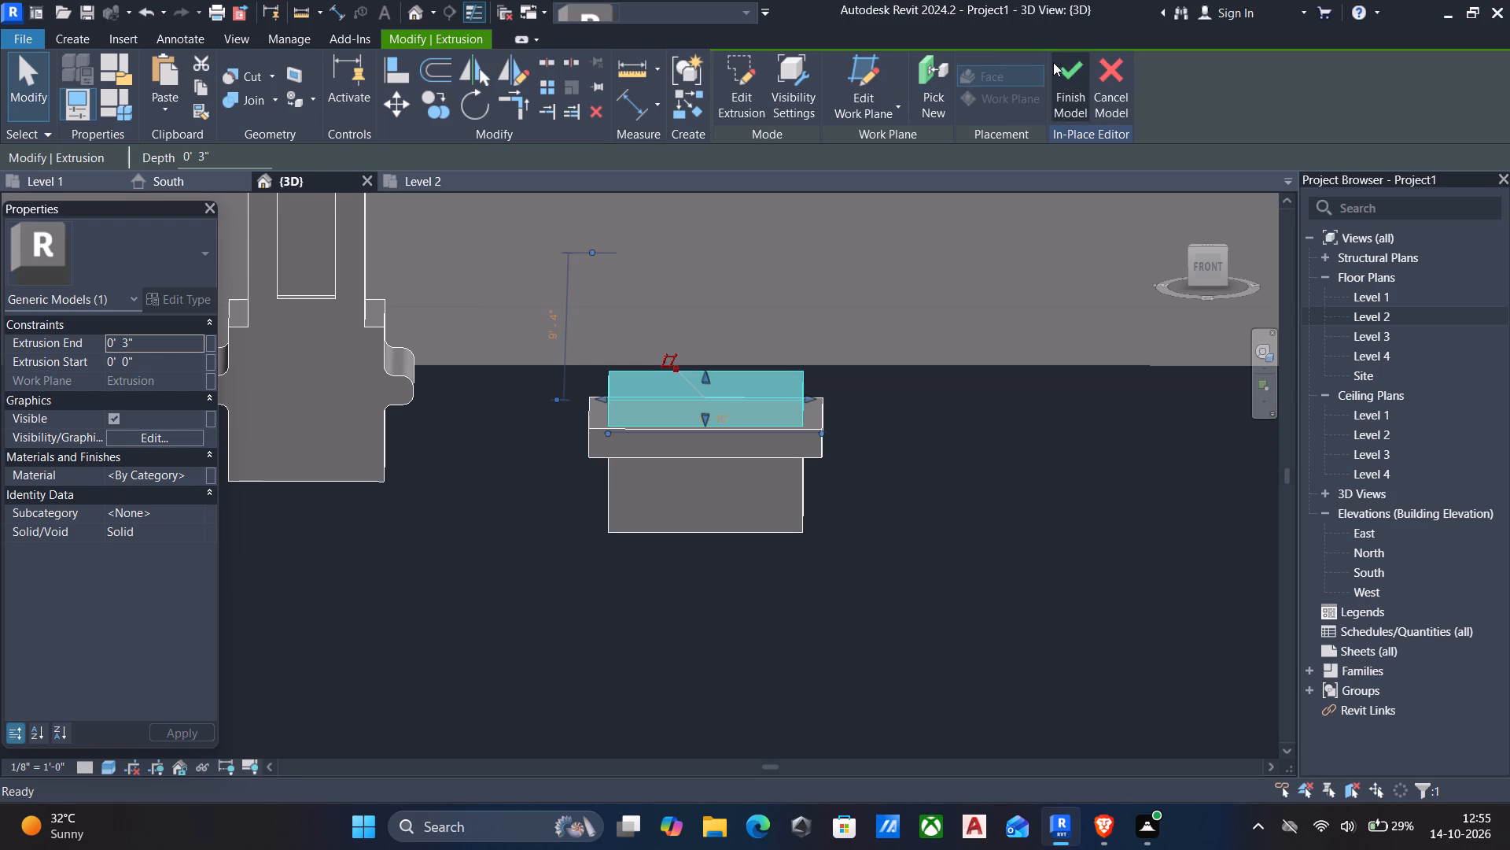
Finish the in-place porch model and cancel the reminder to save the project.
{"action": "left_click", "coordinate": [1055, 63]}
{"action": "scroll", "coordinate": [1001, 255], "scroll_direction": "down", "scroll_amount": 5}
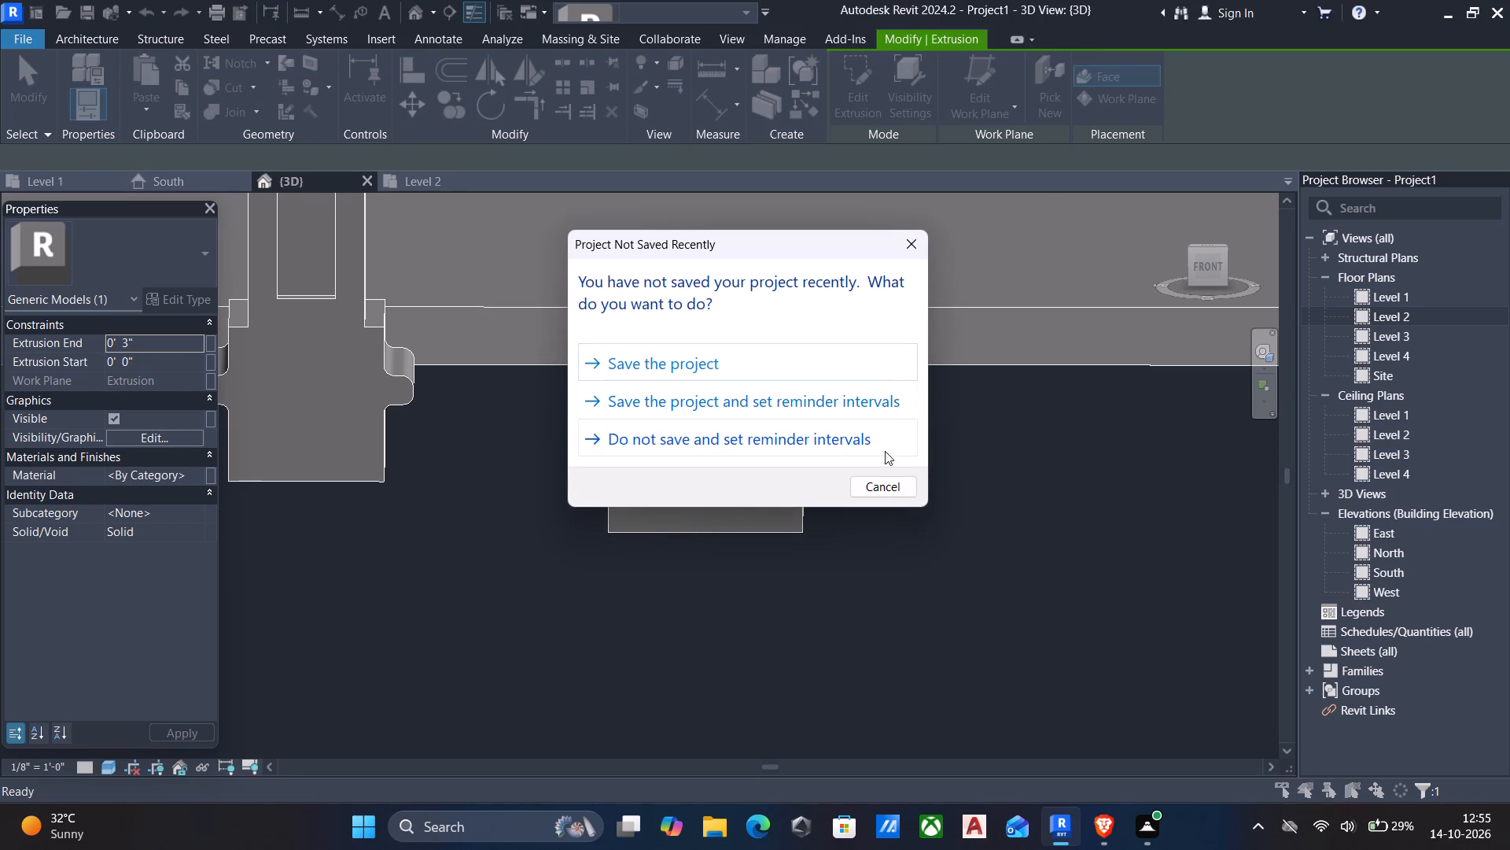
{"action": "left_click", "coordinate": [888, 481]}
{"action": "scroll", "coordinate": [864, 410], "scroll_direction": "down", "scroll_amount": 6}
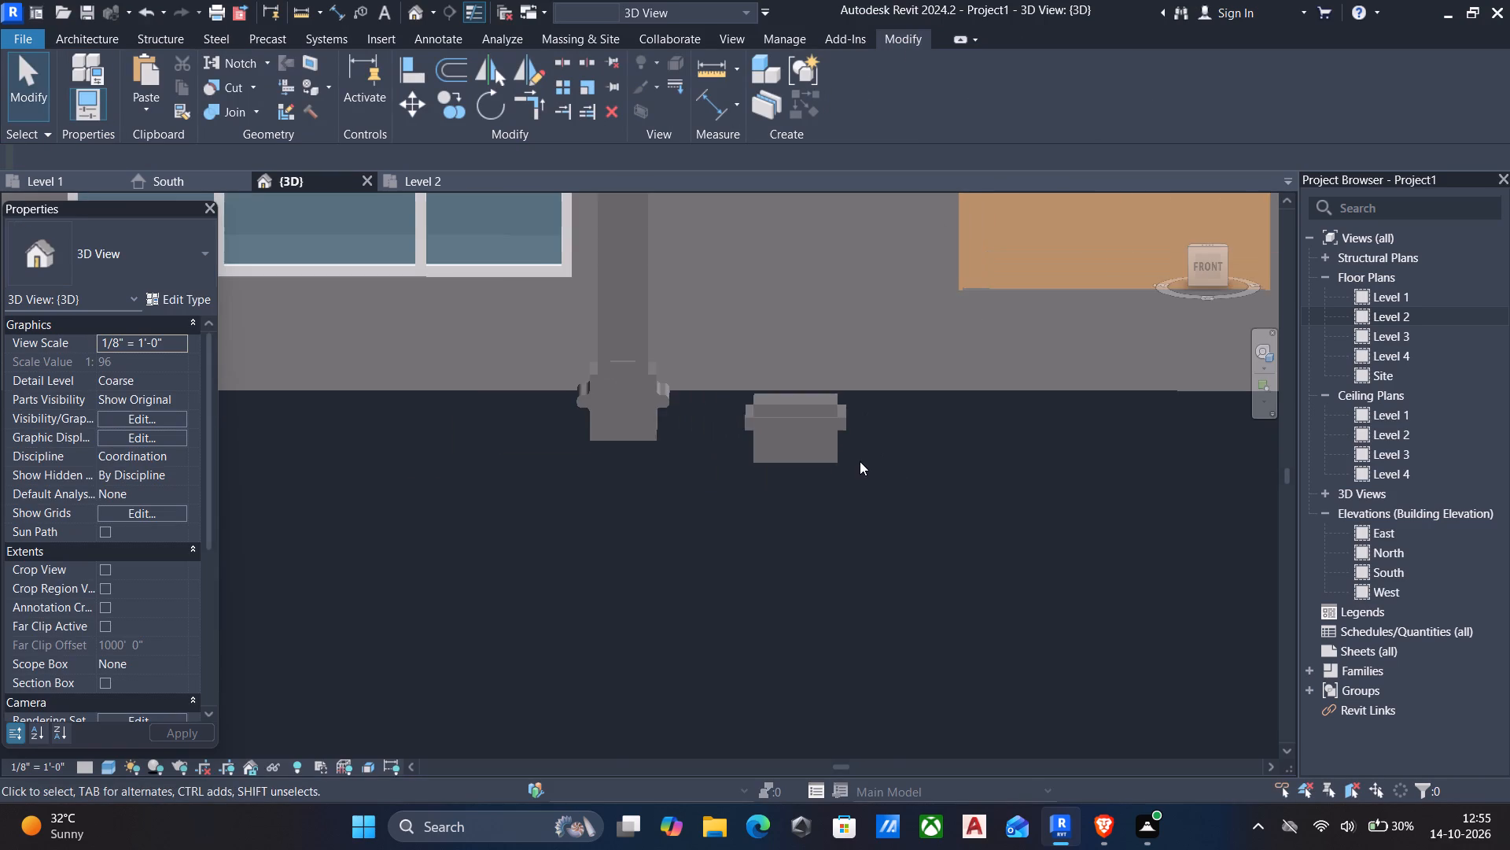
{"action": "middle_click_drag", "start_coordinate": [856, 463], "coordinate": [861, 435], "text": "shift"}
{"action": "middle_click_drag", "start_coordinate": [861, 434], "coordinate": [776, 510]}
{"action": "key", "text": "Escape"}
Reopen the porch's generic model for in-place editing.
{"action": "scroll", "coordinate": [677, 481], "scroll_direction": "up", "scroll_amount": 2}
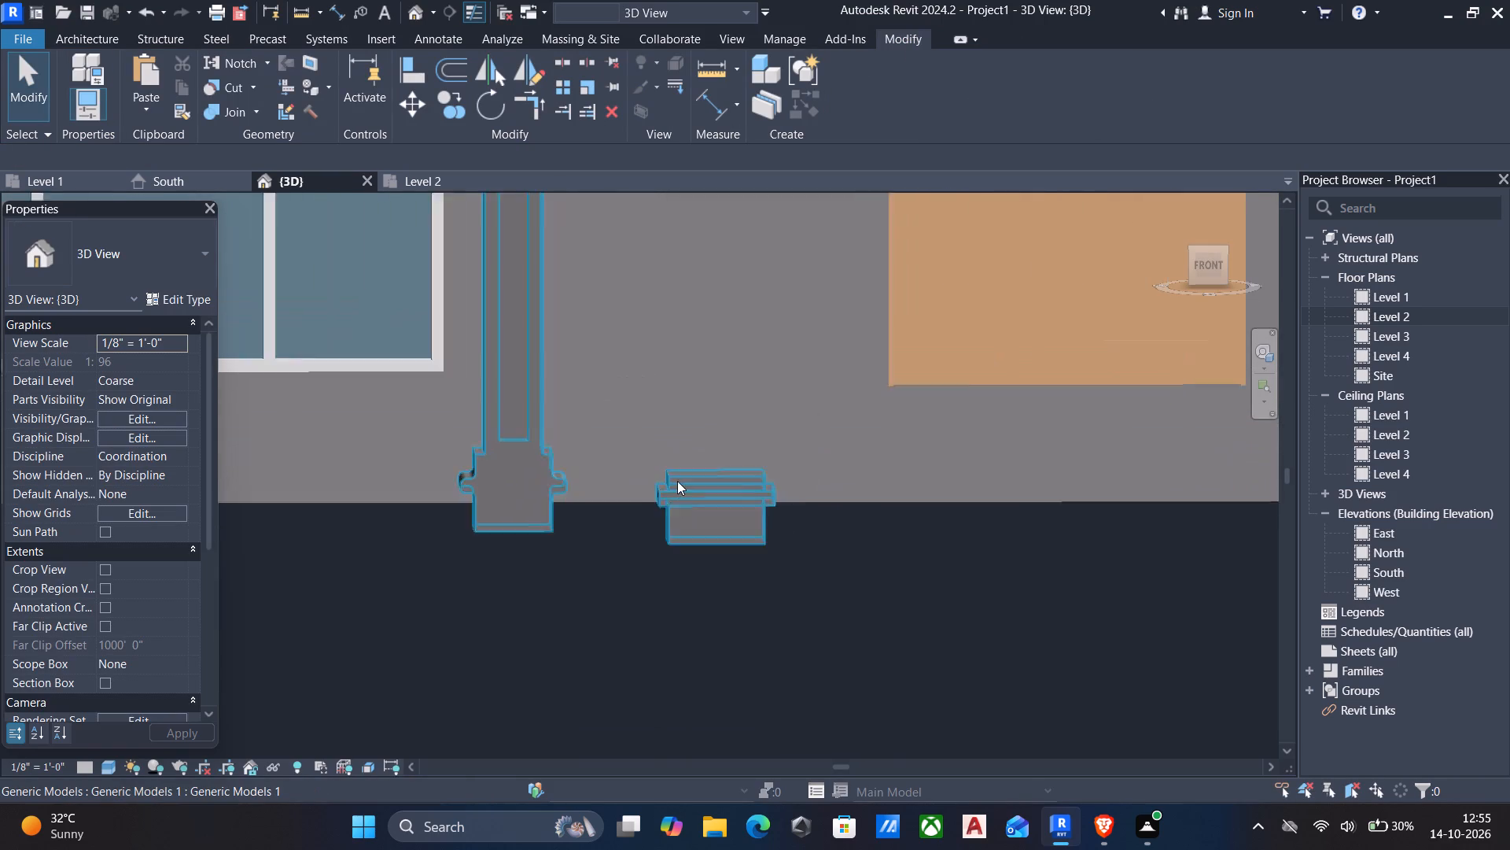
{"action": "scroll", "coordinate": [677, 481], "scroll_direction": "up", "scroll_amount": 3}
{"action": "left_click", "coordinate": [678, 473]}
{"action": "scroll", "coordinate": [678, 473], "scroll_direction": "down", "scroll_amount": 4}
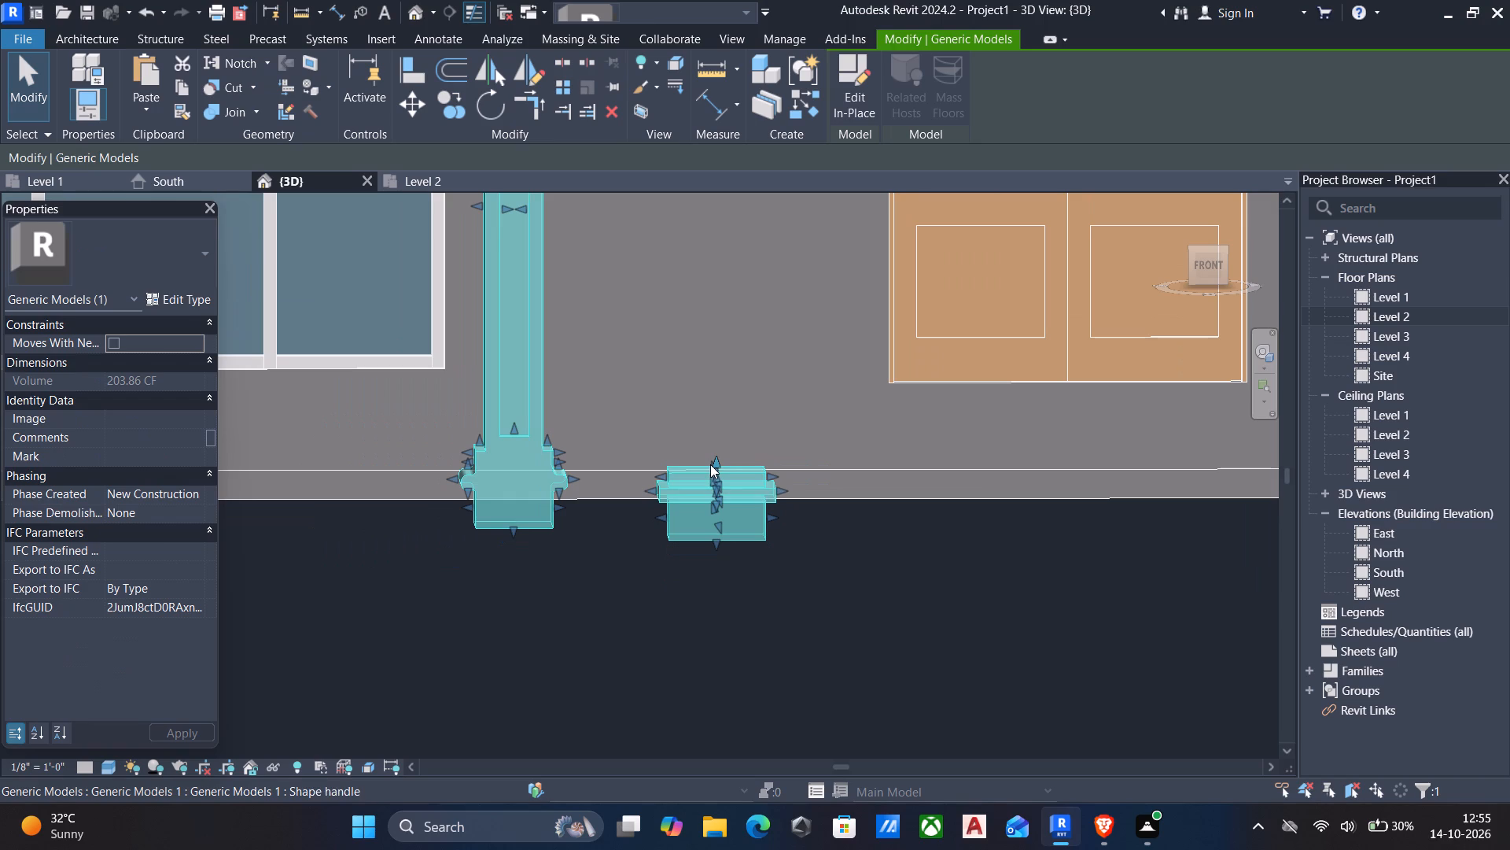
{"action": "scroll", "coordinate": [687, 481], "scroll_direction": "down", "scroll_amount": 6}
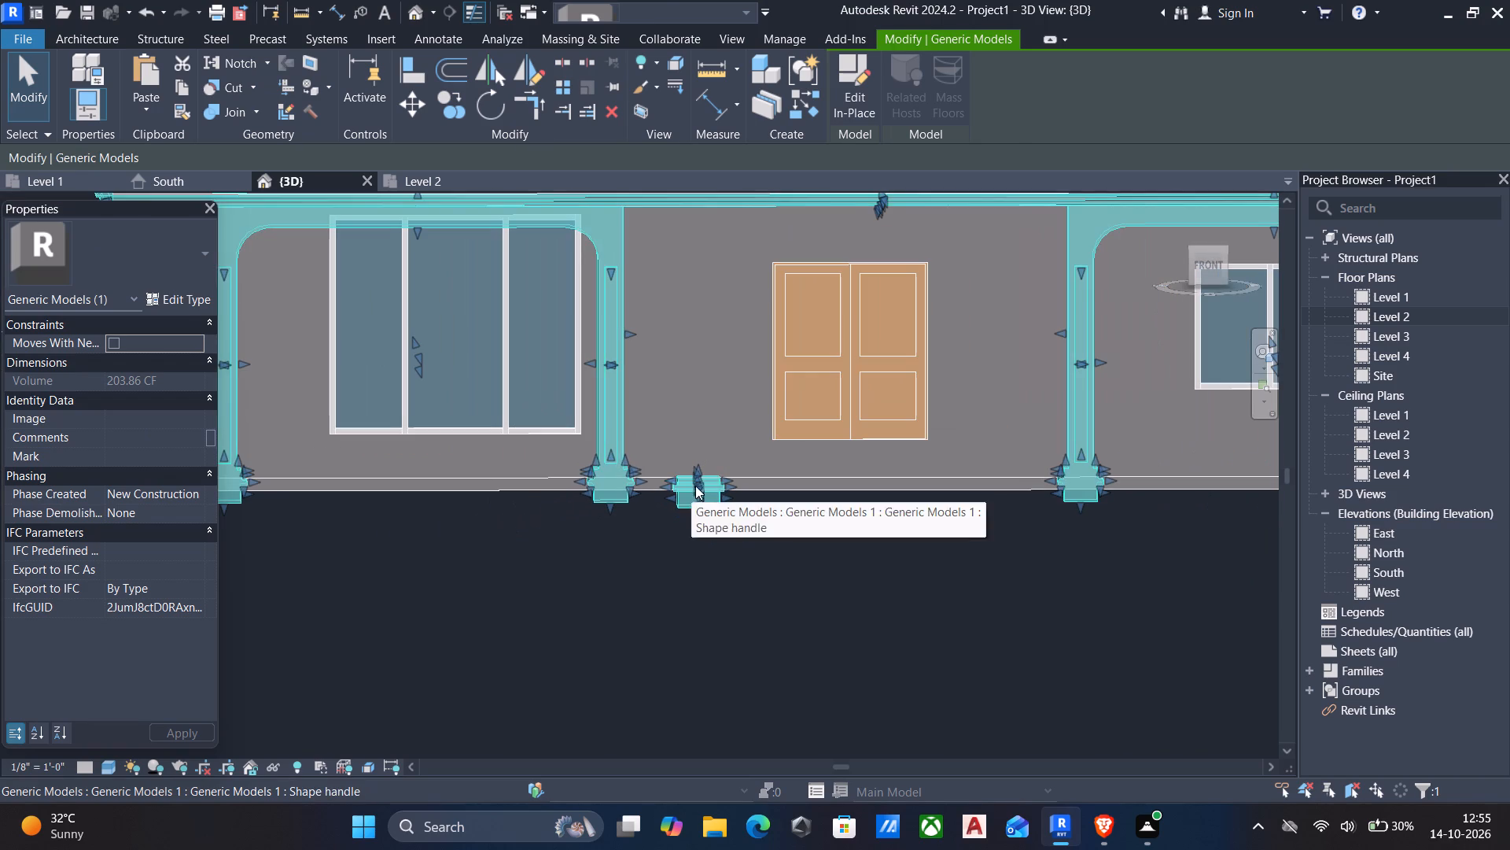
{"action": "key", "text": "Escape"}
{"action": "left_click", "coordinate": [723, 491]}
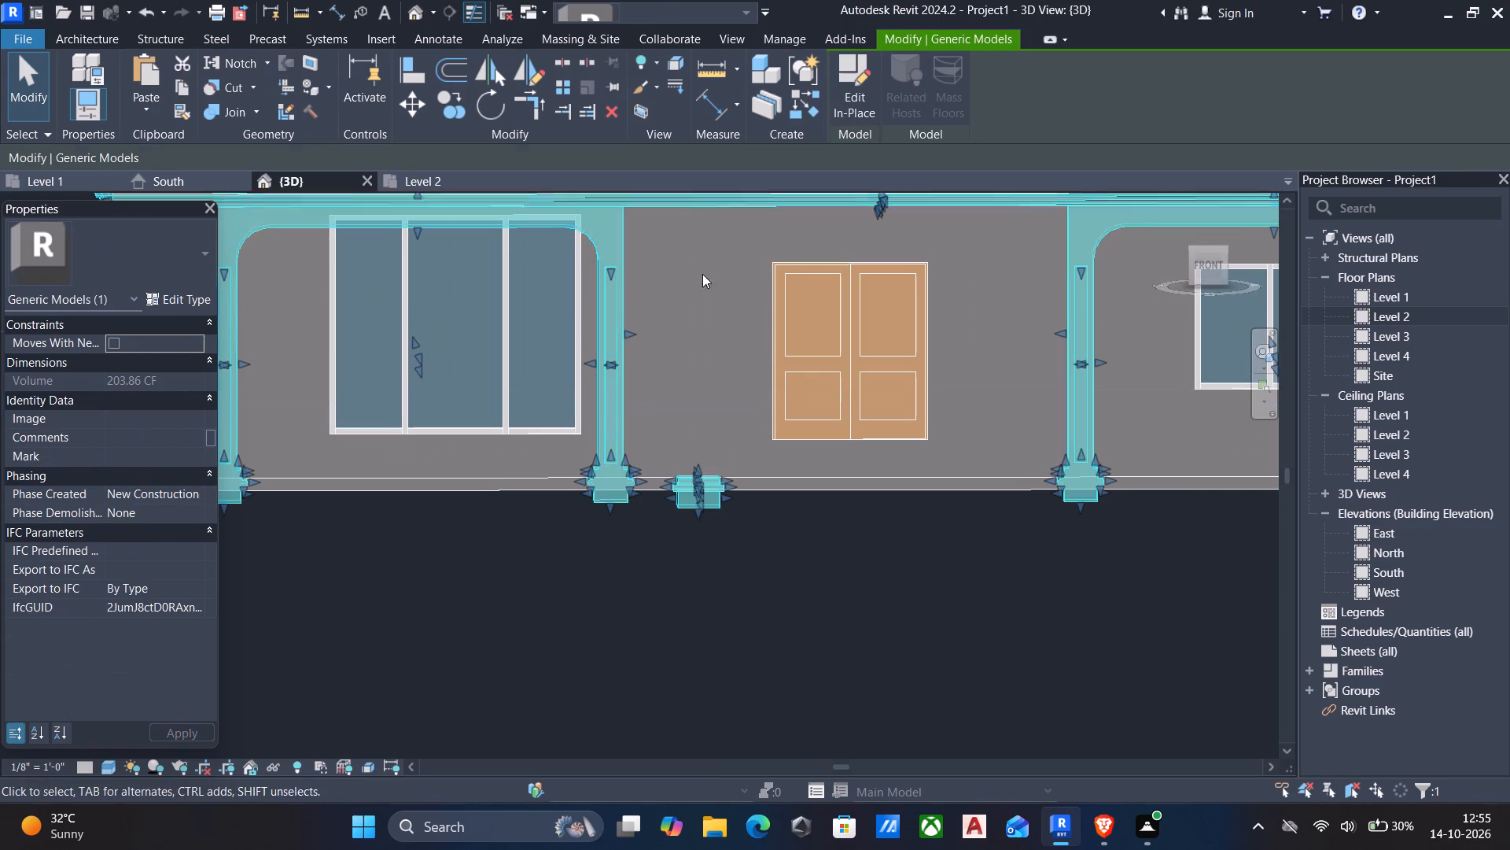
{"action": "left_click", "coordinate": [857, 96]}
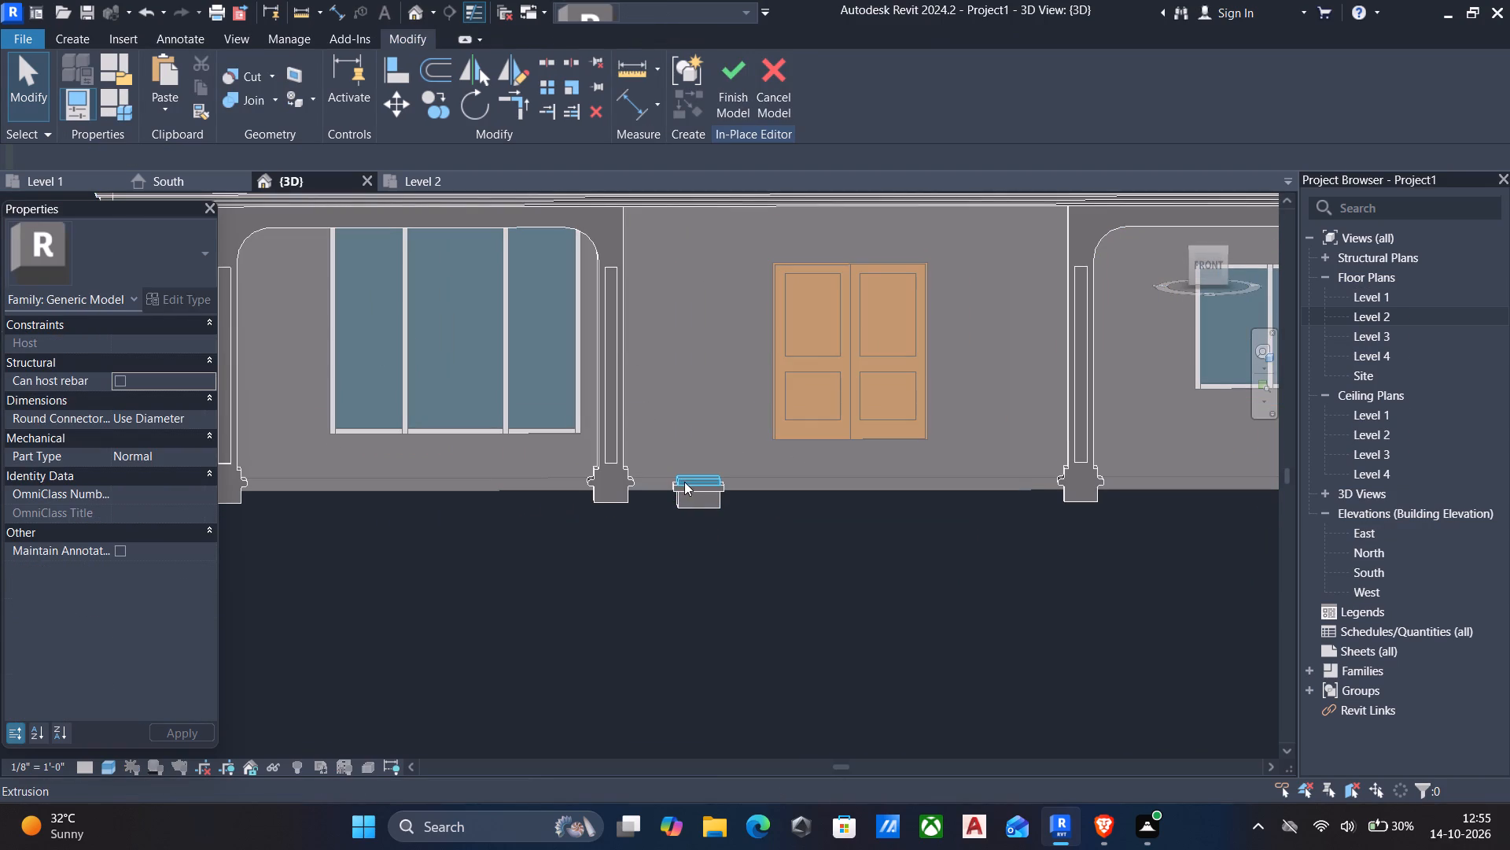
{"action": "left_click_drag", "start_coordinate": [711, 528], "coordinate": [686, 465]}
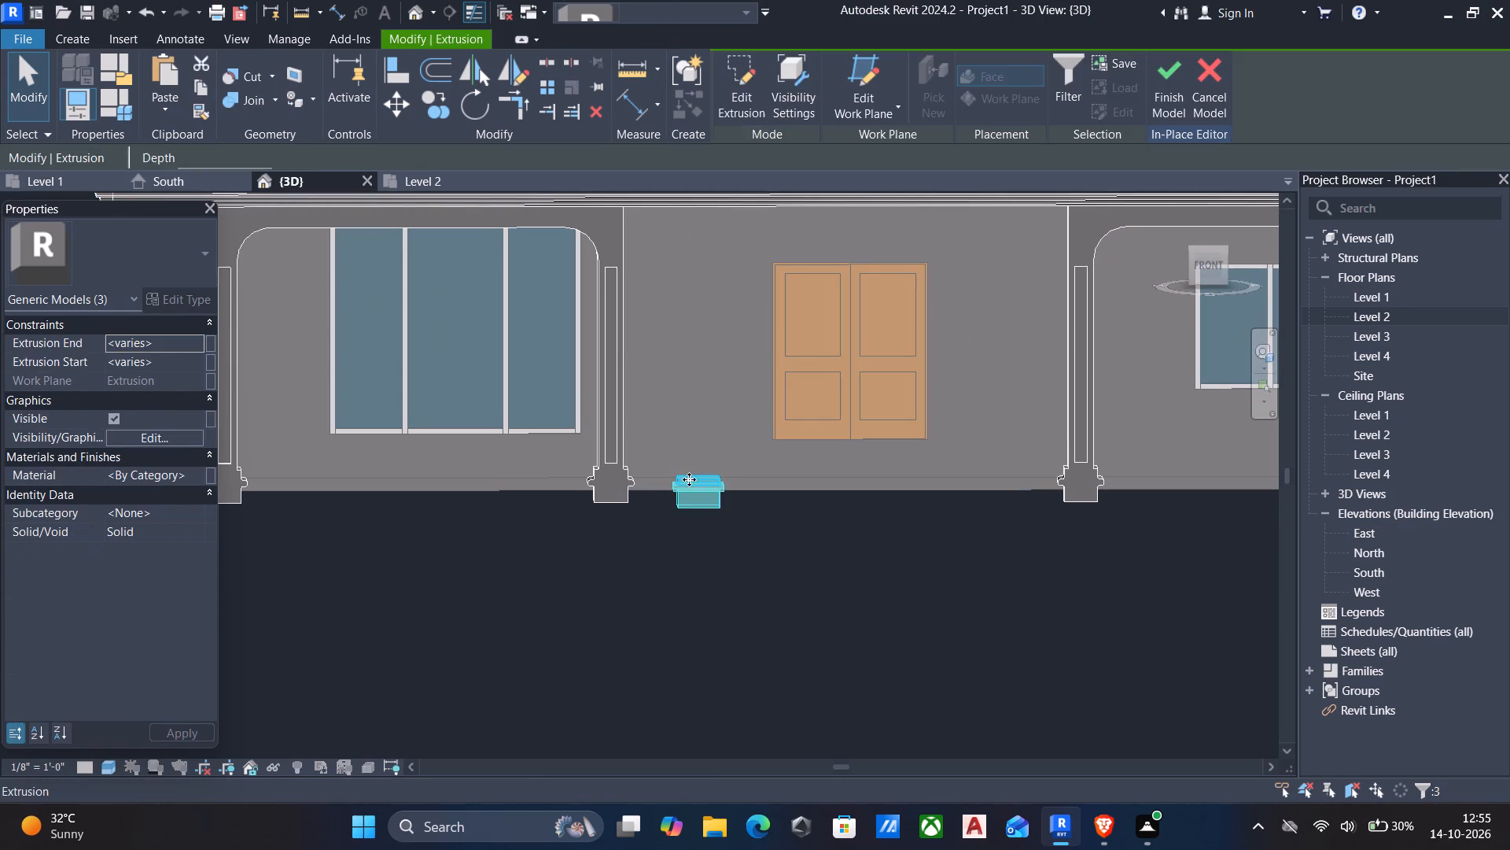
{"action": "key", "text": "Escape"}
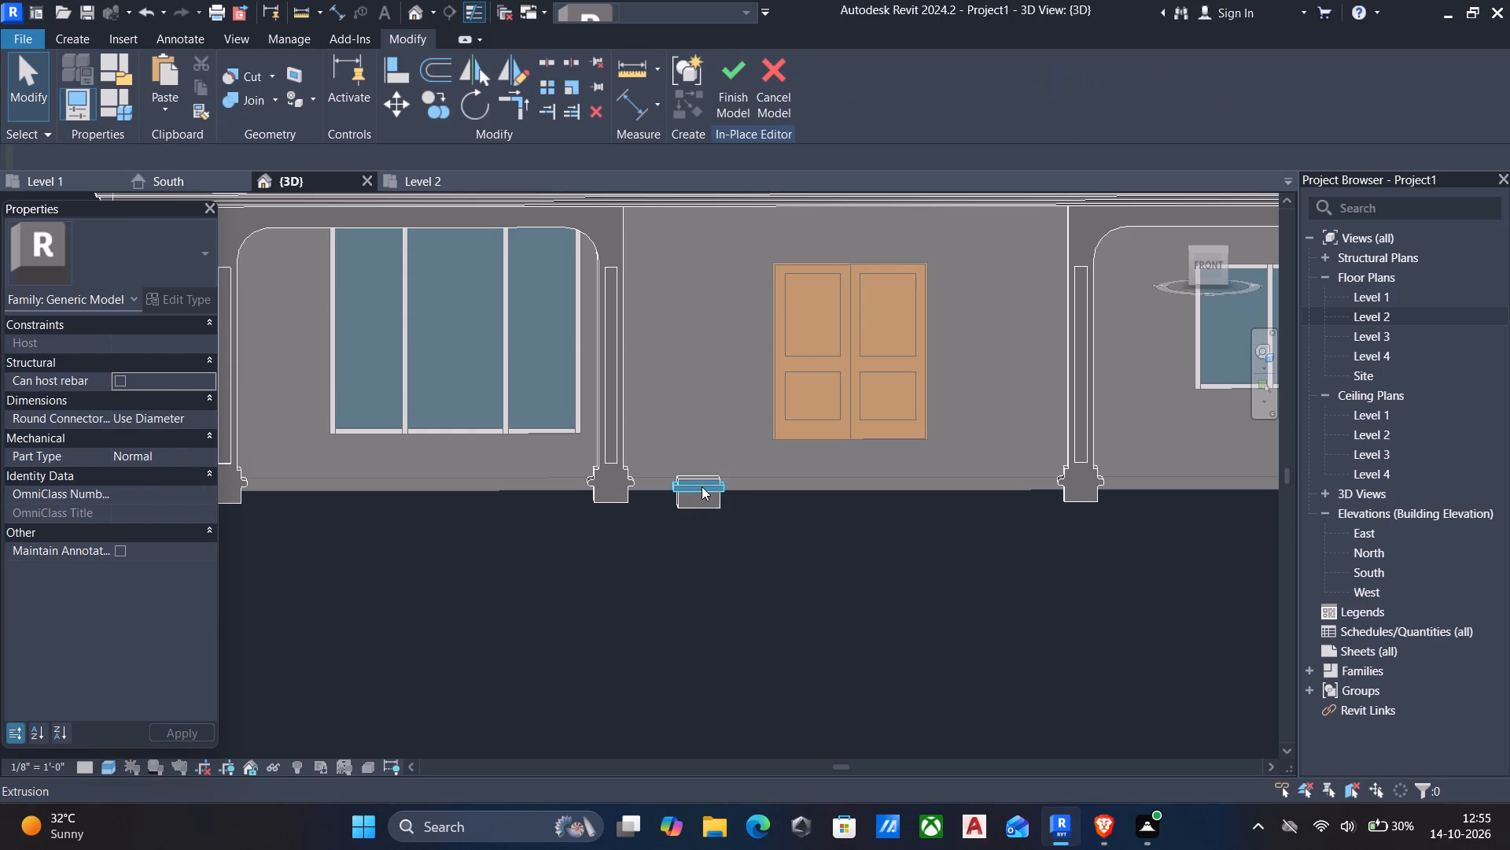
Stretch the topmost 3" extrusion beside the front door upward to 15' 10", level with the tops of the upper-floor posts.
{"action": "scroll", "coordinate": [719, 482], "scroll_direction": "up", "scroll_amount": 2}
{"action": "left_click", "coordinate": [699, 480]}
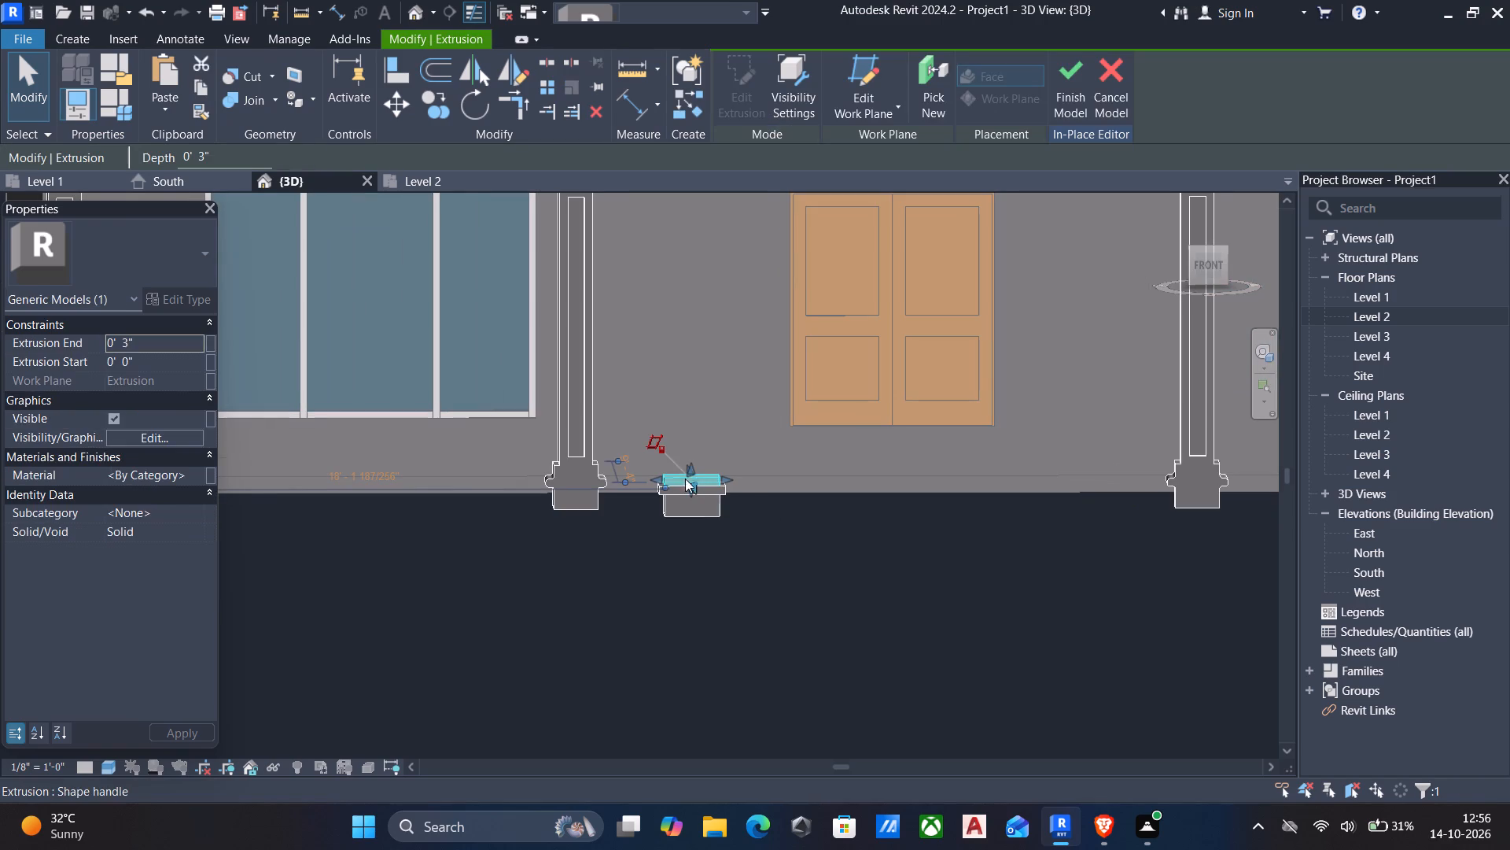
{"action": "left_click_drag", "start_coordinate": [690, 469], "coordinate": [688, 336]}
{"action": "scroll", "coordinate": [668, 299], "scroll_direction": "down", "scroll_amount": 6}
{"action": "middle_click_drag", "start_coordinate": [677, 268], "coordinate": [688, 336]}
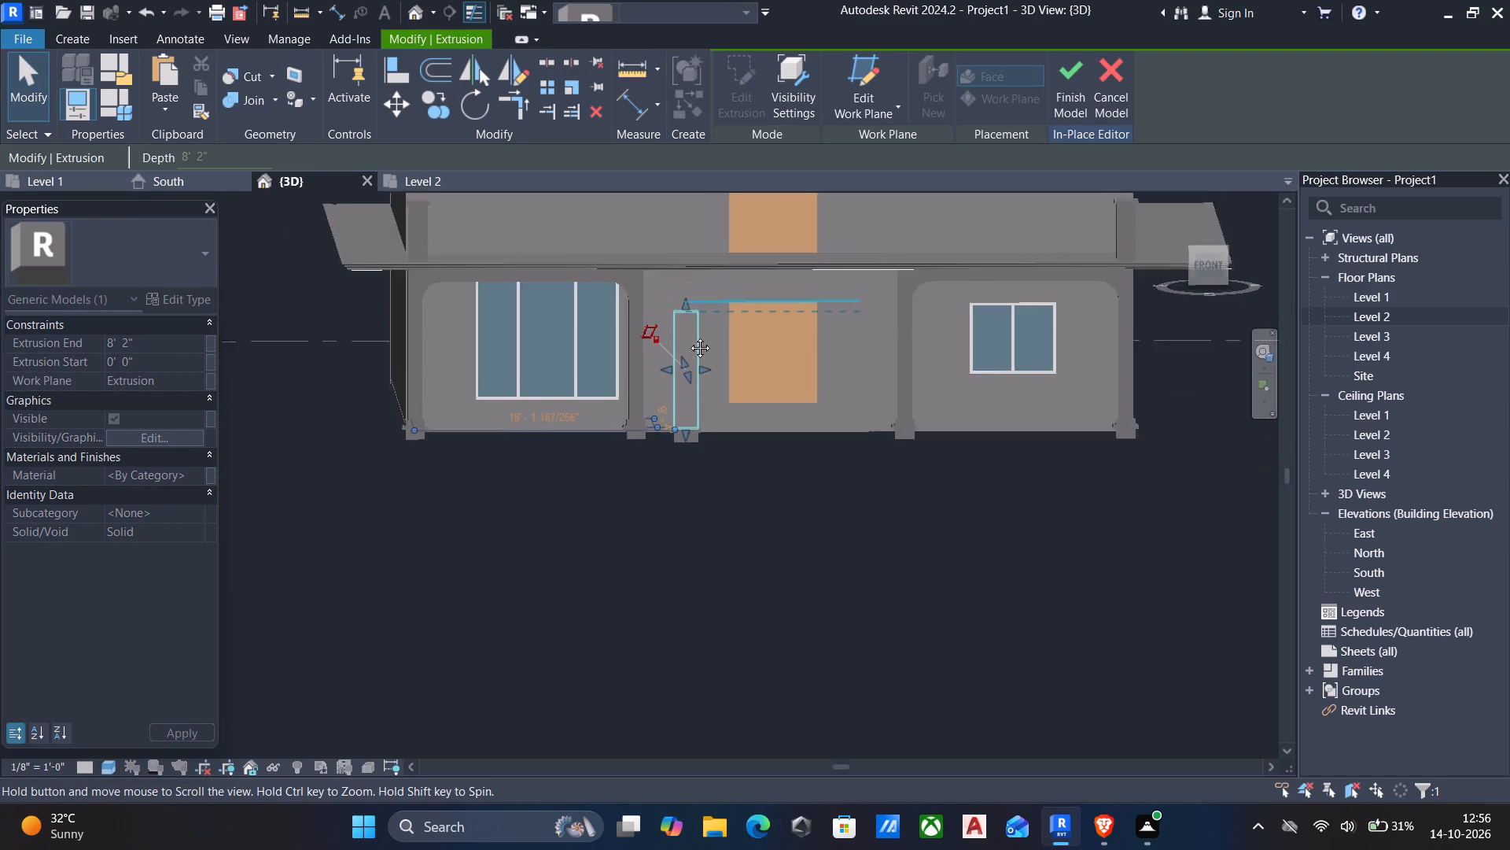
{"action": "middle_click_drag", "start_coordinate": [688, 336], "coordinate": [701, 390]}
{"action": "left_click_drag", "start_coordinate": [688, 336], "coordinate": [711, 288]}
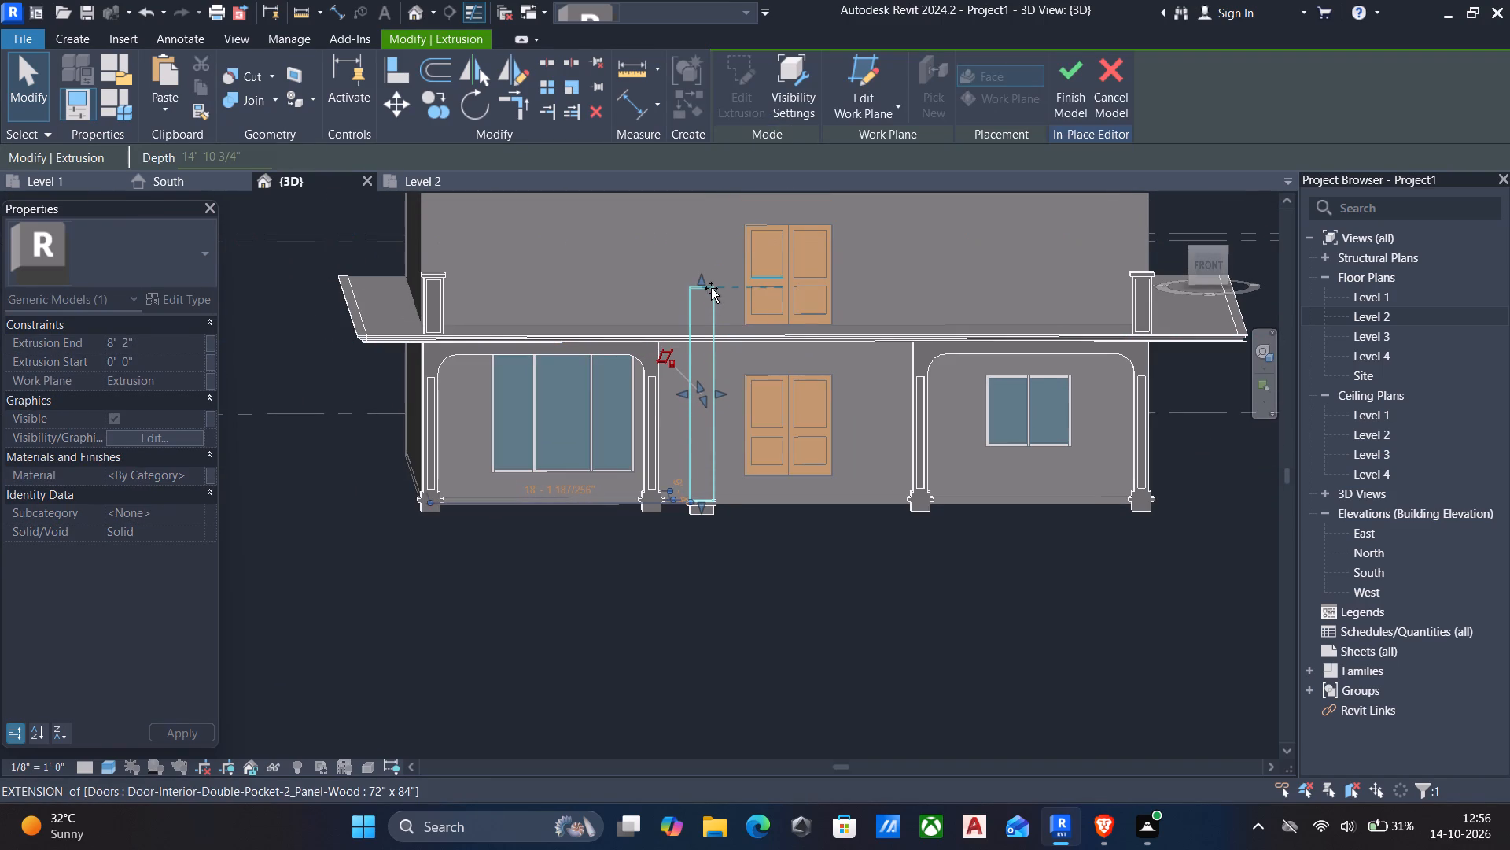
{"action": "left_click_drag", "start_coordinate": [711, 288], "coordinate": [712, 287]}
{"action": "scroll", "coordinate": [678, 299], "scroll_direction": "down", "scroll_amount": 3}
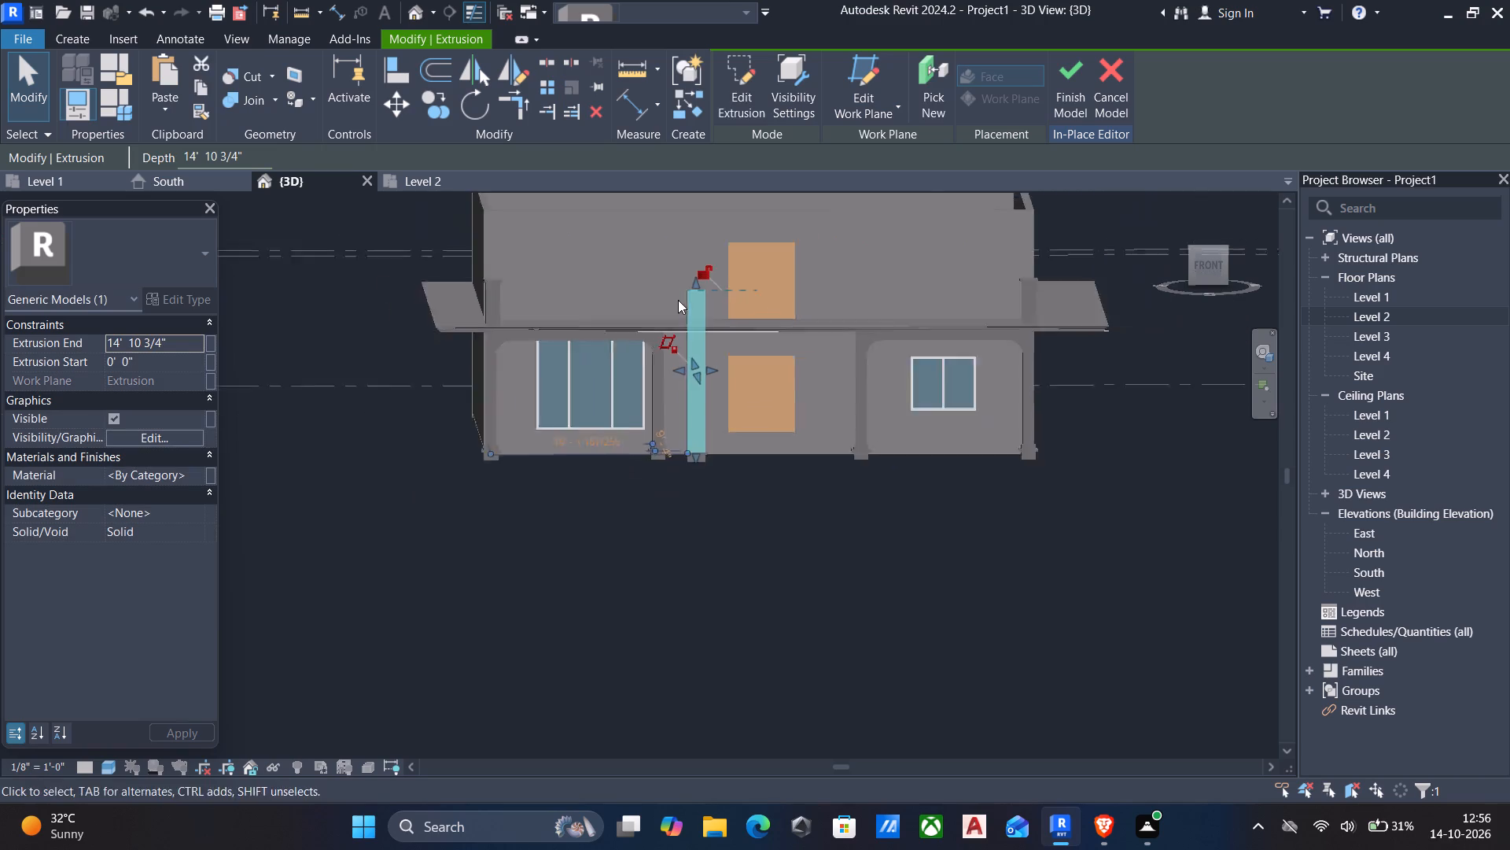
{"action": "scroll", "coordinate": [678, 300], "scroll_direction": "down", "scroll_amount": 3}
{"action": "middle_click_drag", "start_coordinate": [655, 316], "coordinate": [807, 423], "text": "shift"}
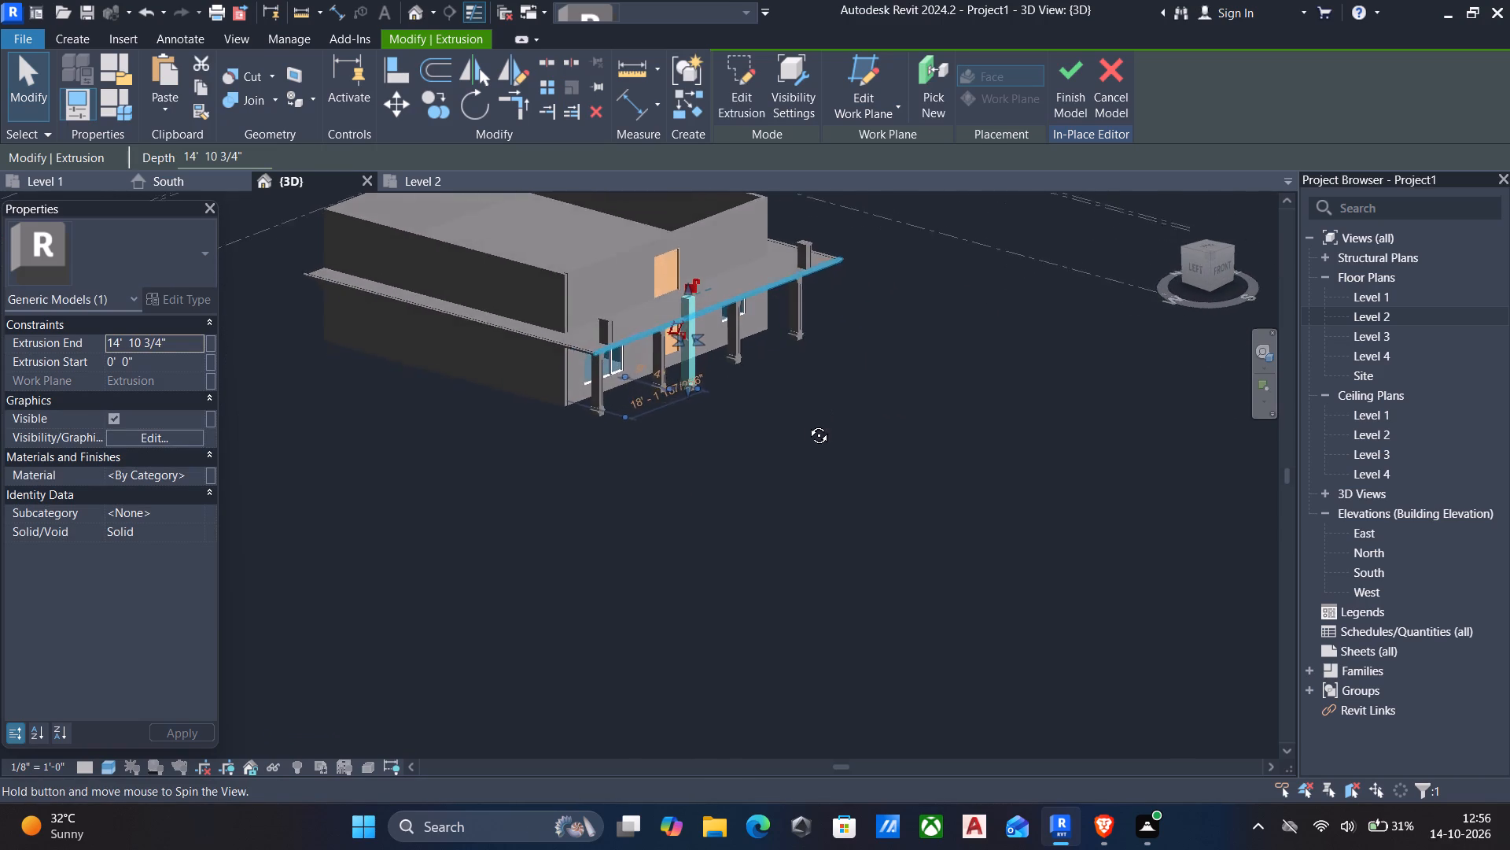
{"action": "middle_click_drag", "start_coordinate": [807, 423], "coordinate": [742, 437], "text": "shift"}
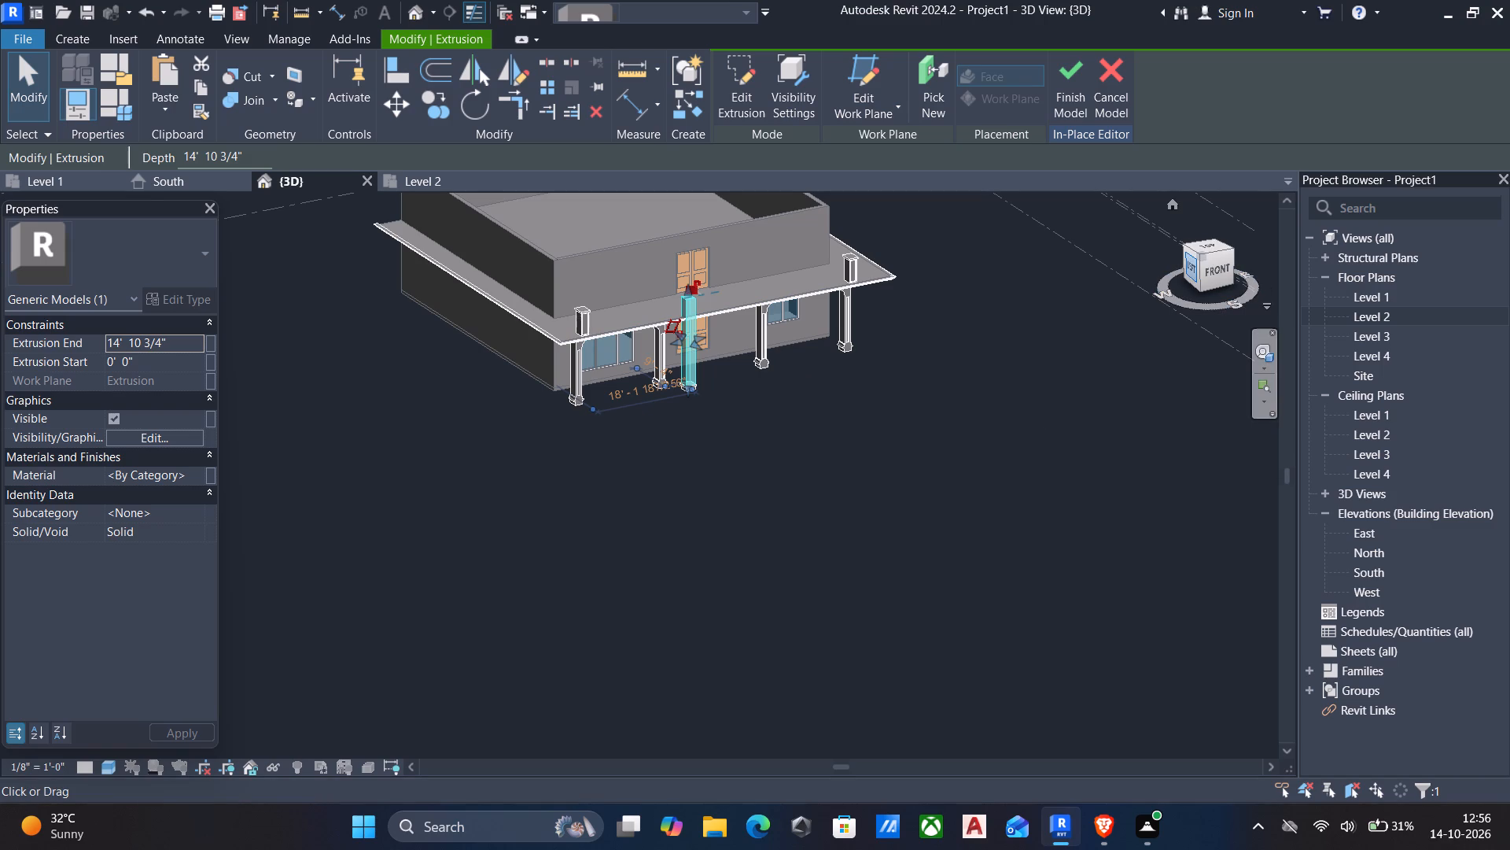
{"action": "left_click", "coordinate": [1214, 267]}
{"action": "scroll", "coordinate": [644, 295], "scroll_direction": "down", "scroll_amount": 7}
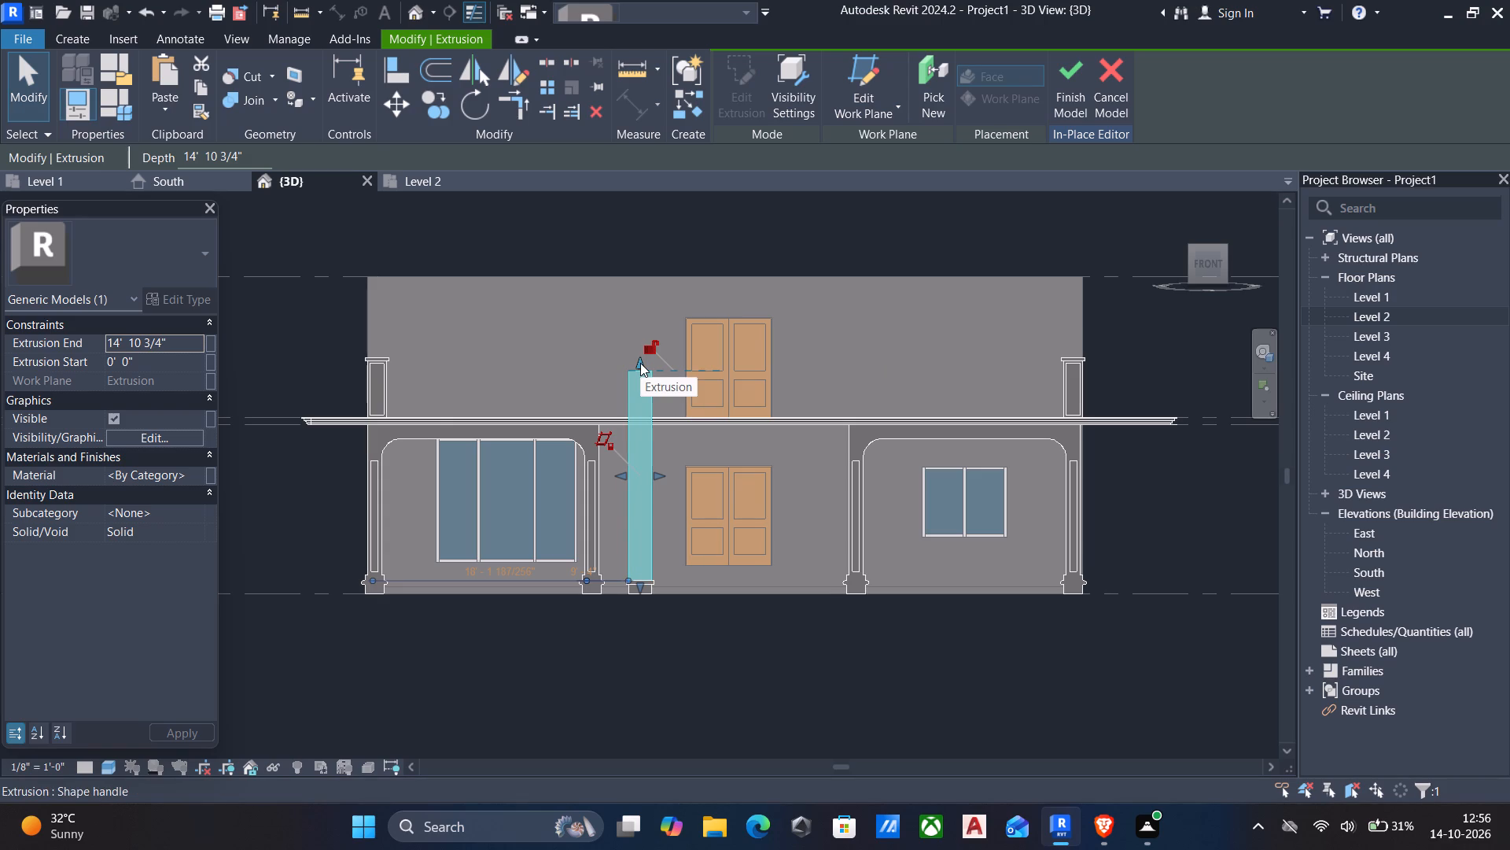
{"action": "left_click", "coordinate": [640, 363]}
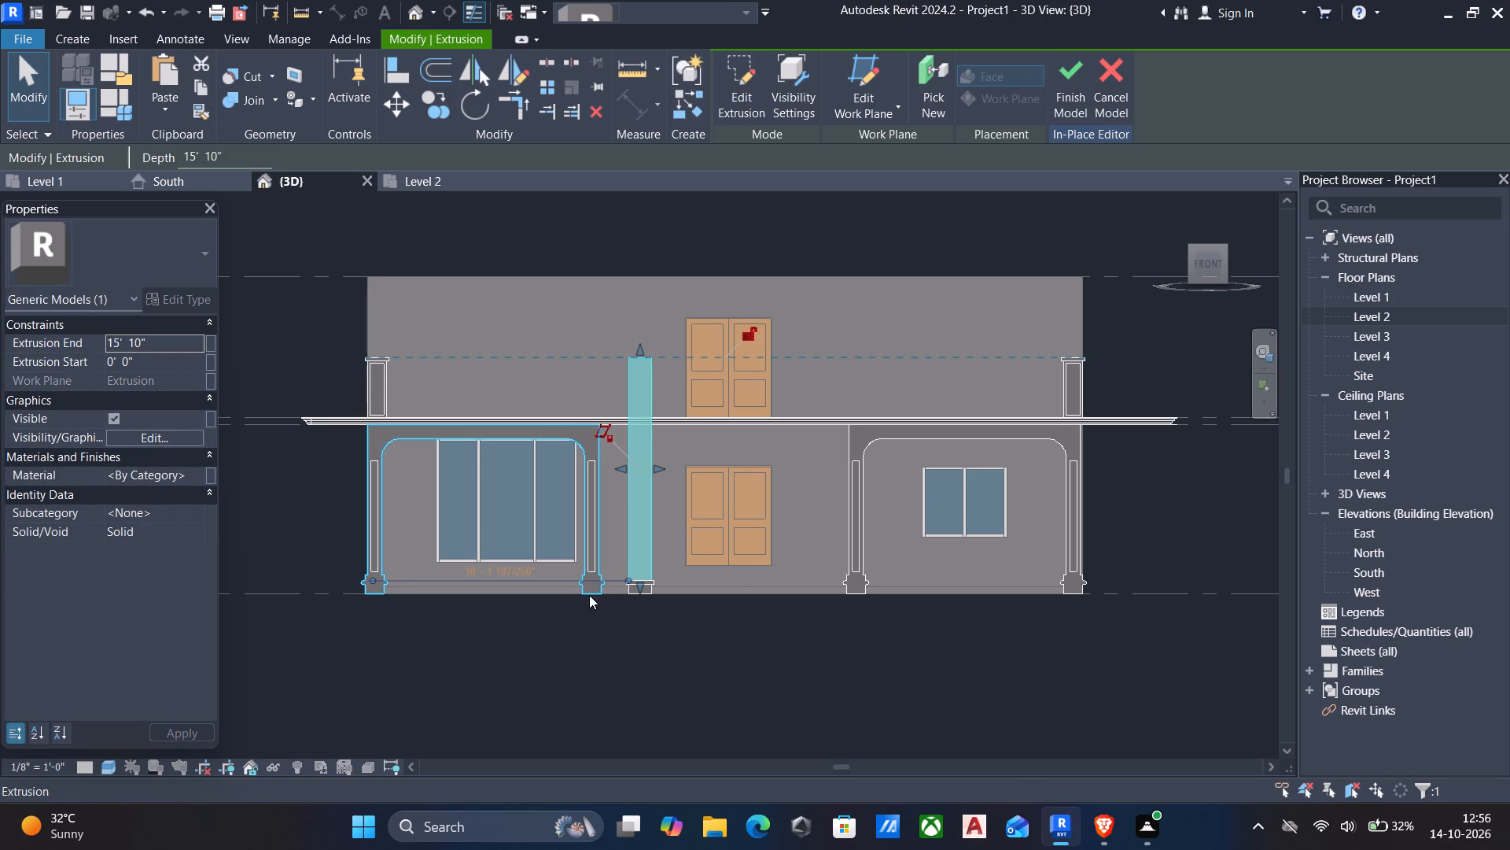
{"action": "key", "text": "Escape"}
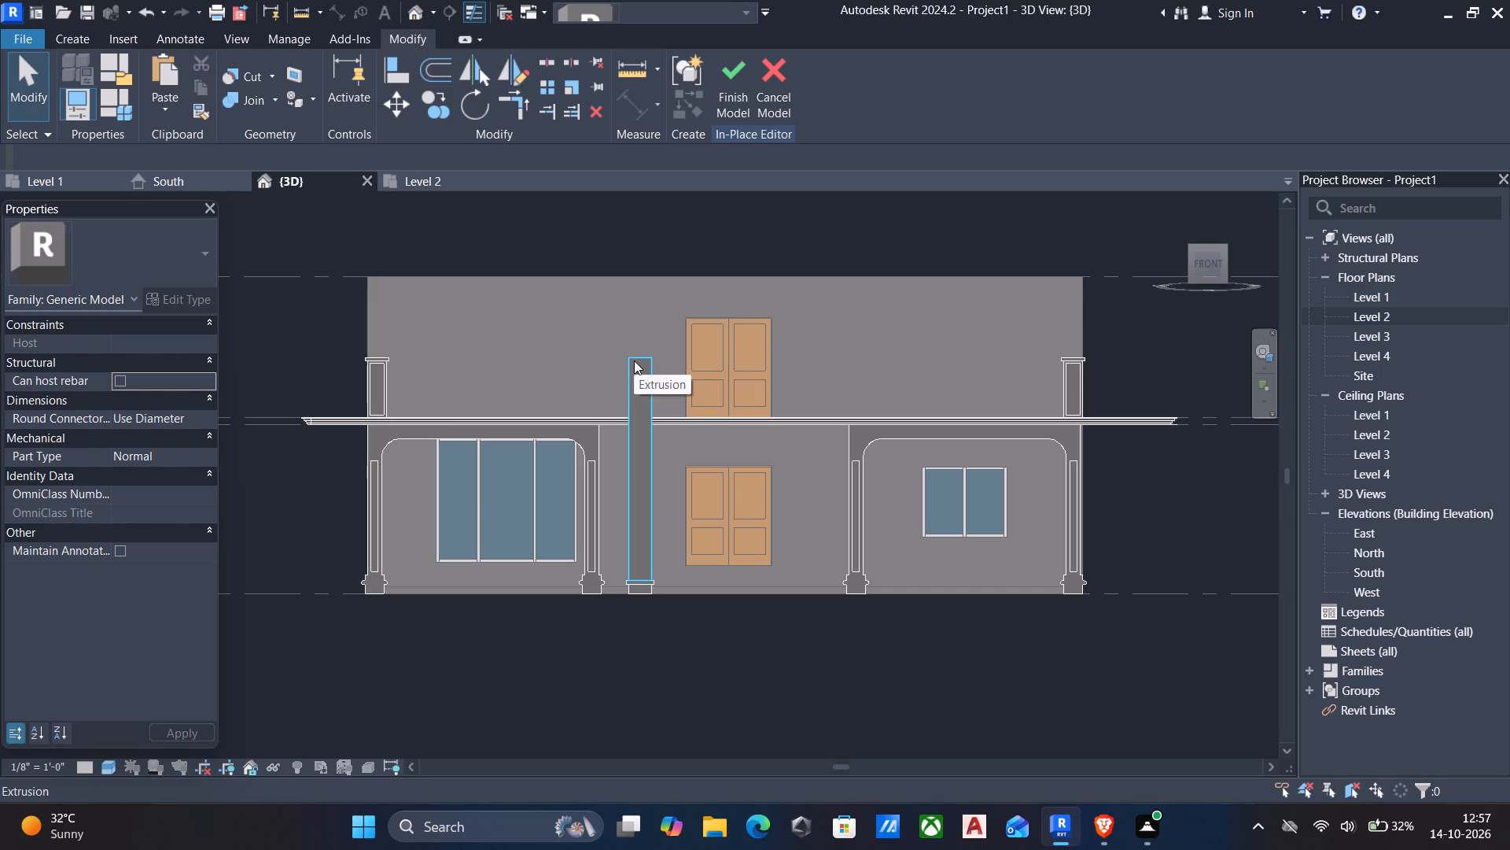
Start a void extrusion and pick the tall column's front face as its work plane.
{"action": "left_click", "coordinate": [72, 39]}
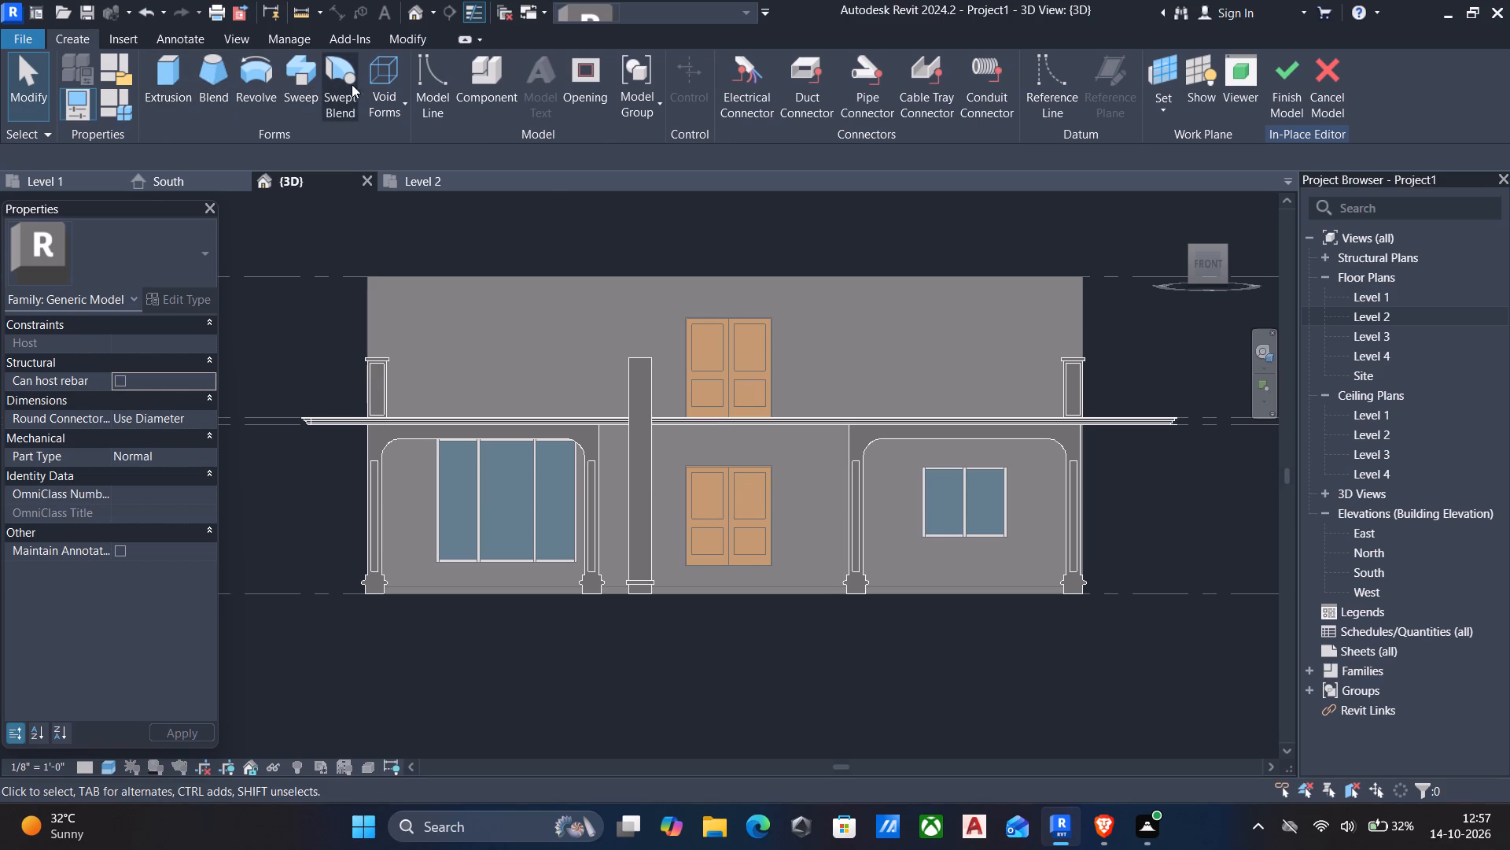
{"action": "left_click", "coordinate": [383, 95]}
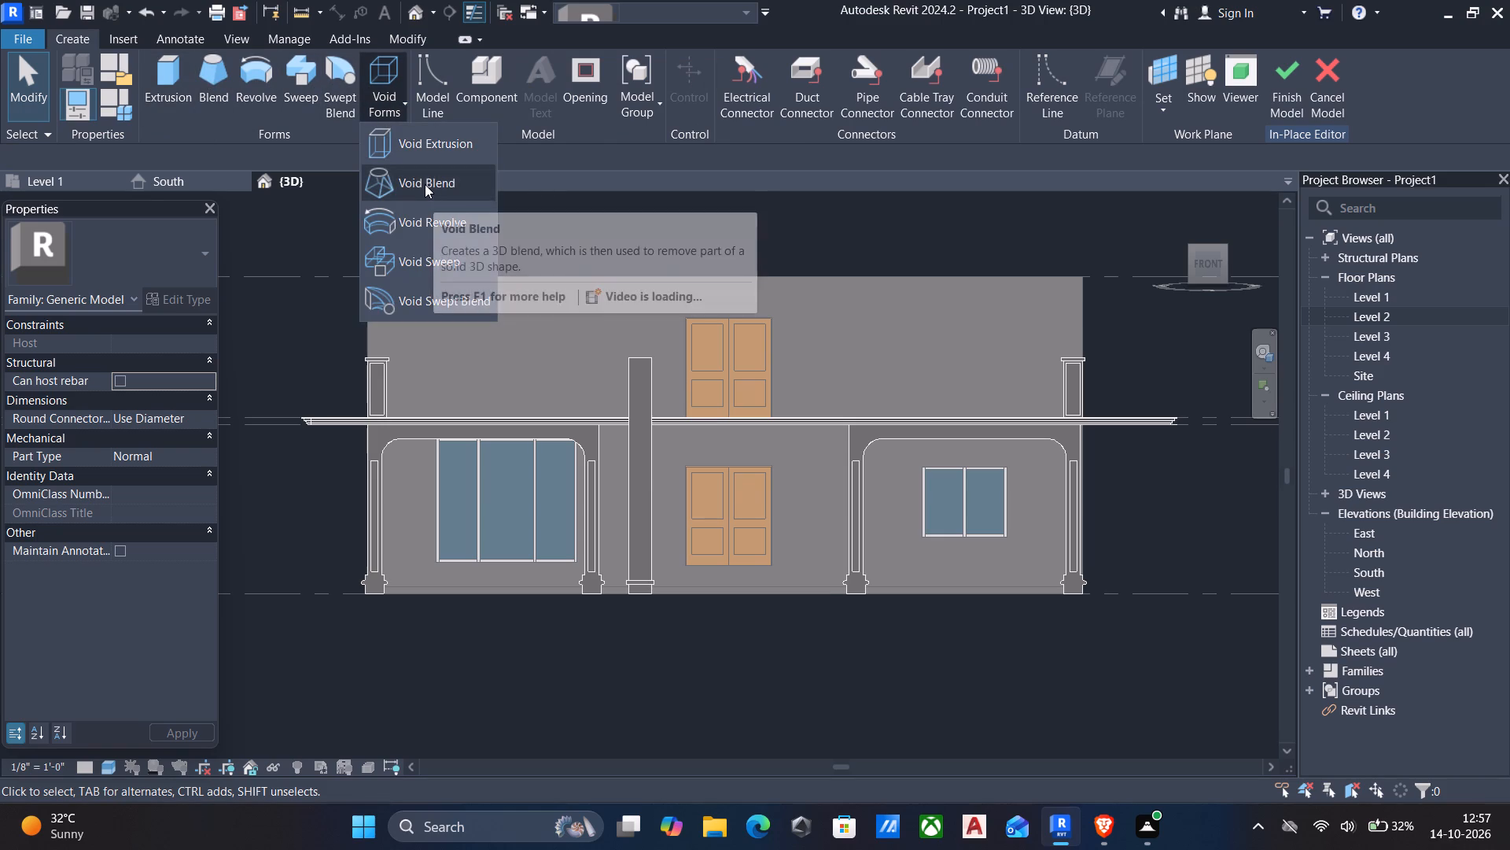
{"action": "left_click", "coordinate": [423, 142]}
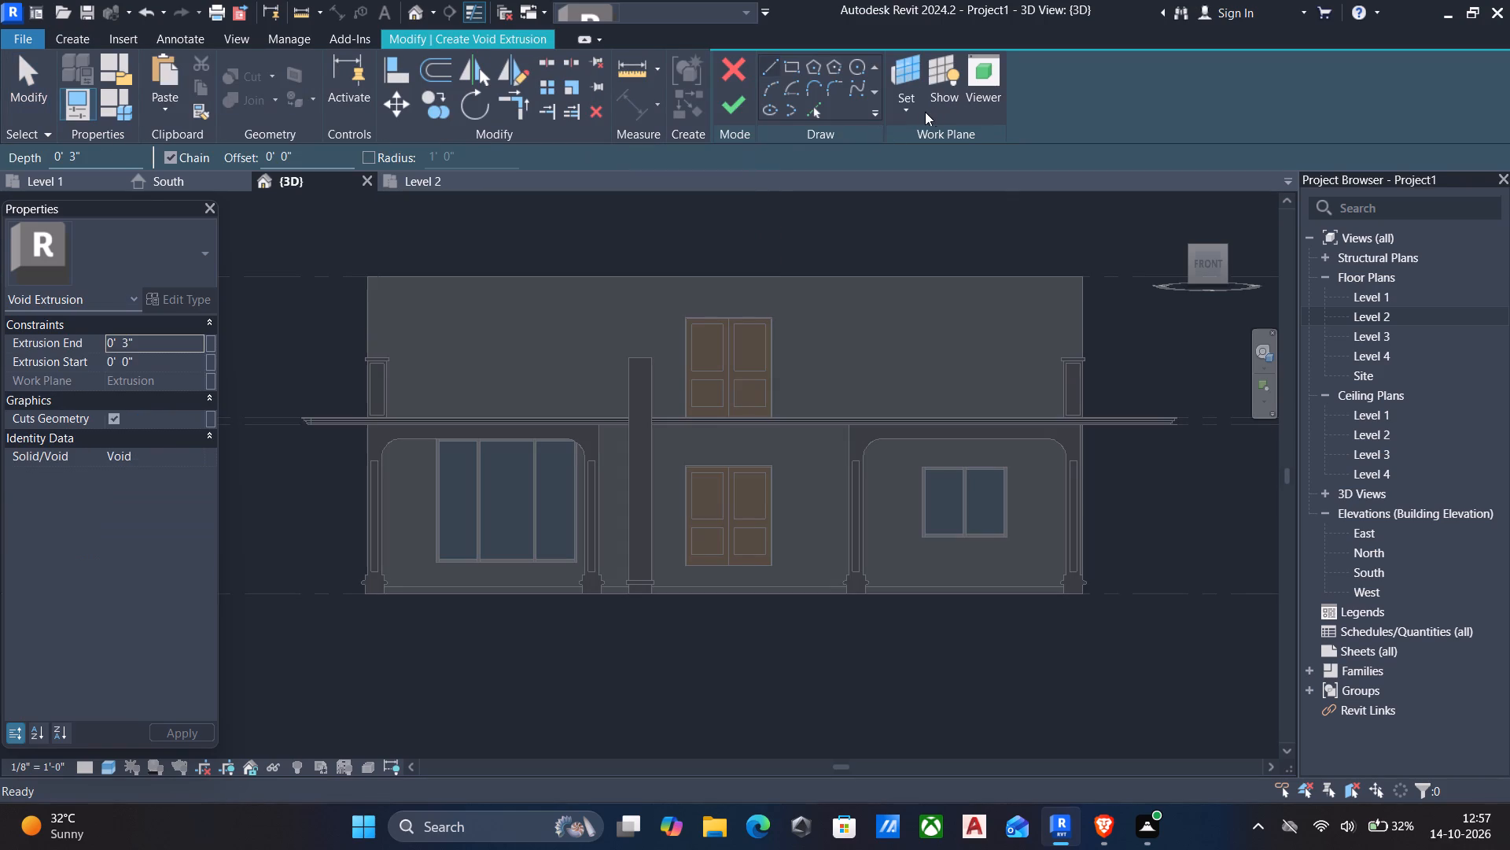
{"action": "left_click", "coordinate": [904, 113]}
{"action": "left_click", "coordinate": [931, 188]}
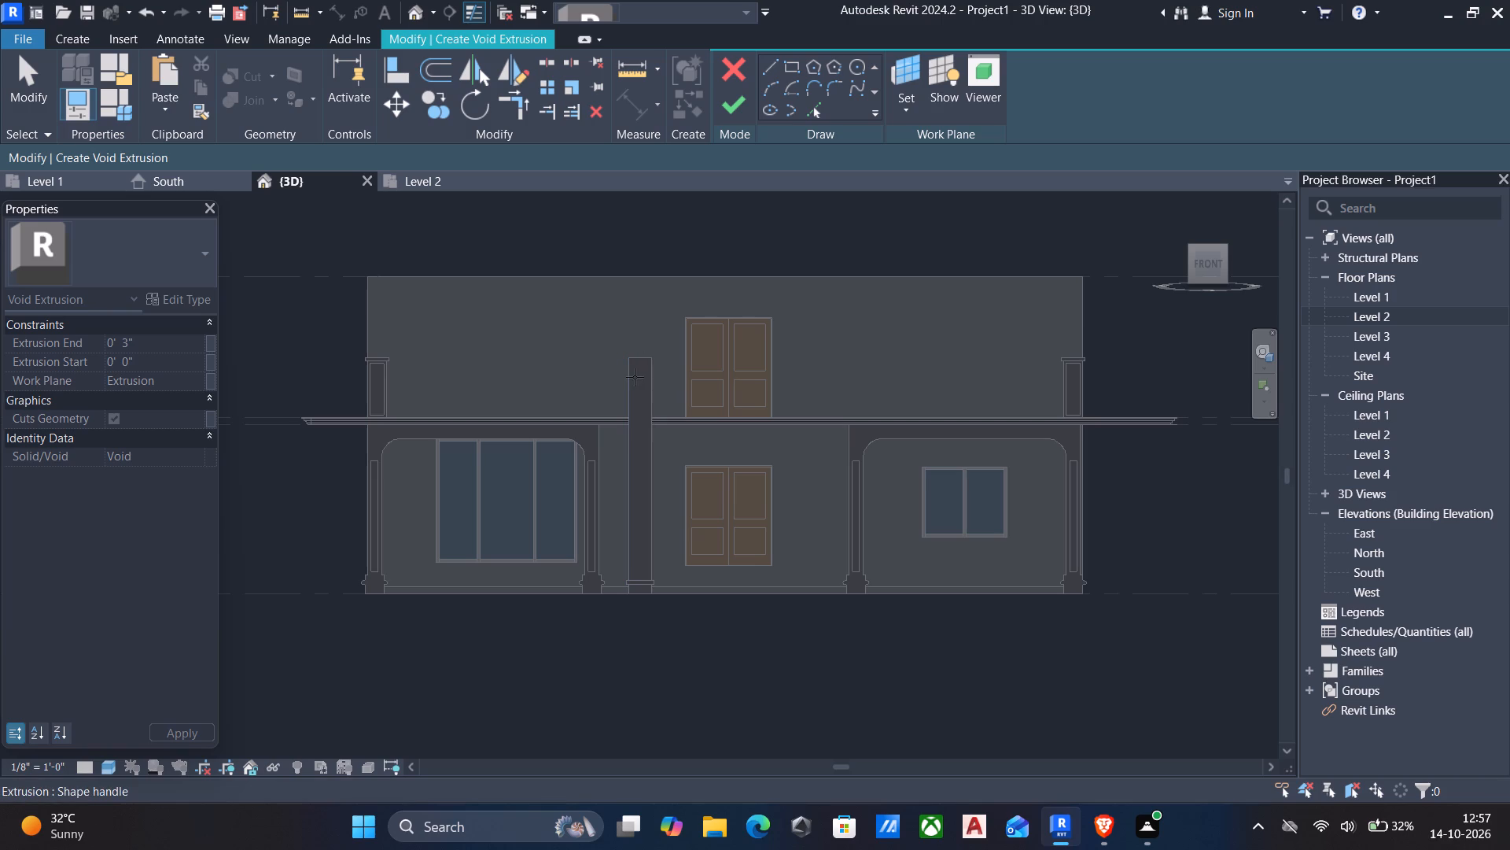
{"action": "left_click", "coordinate": [643, 397]}
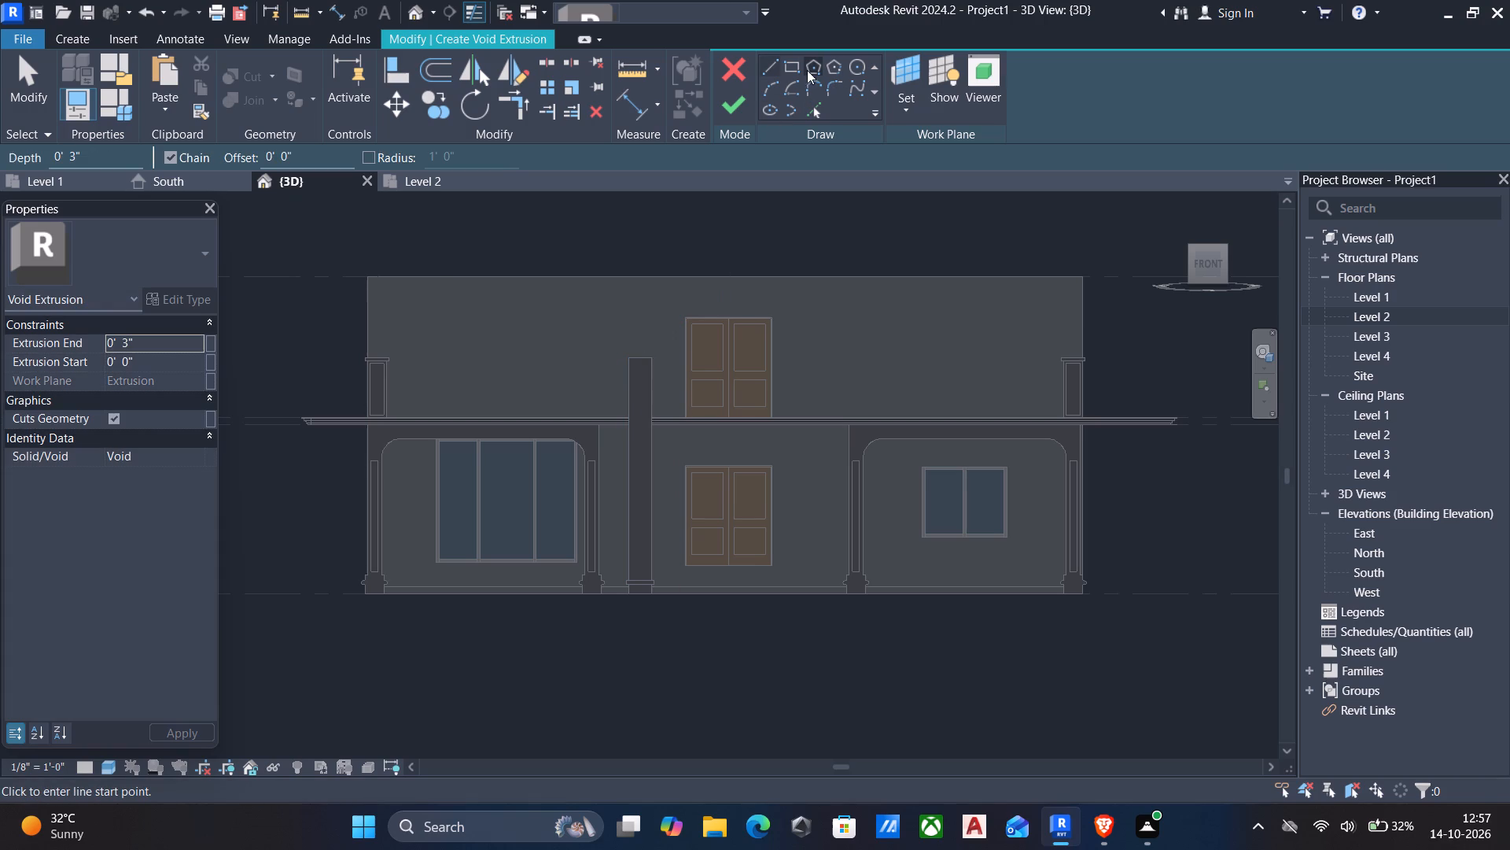
Sketch a rectangle about 4' 4" tall on the column's lower front face, offset 2" inward from its side edges.
{"action": "left_click", "coordinate": [797, 70]}
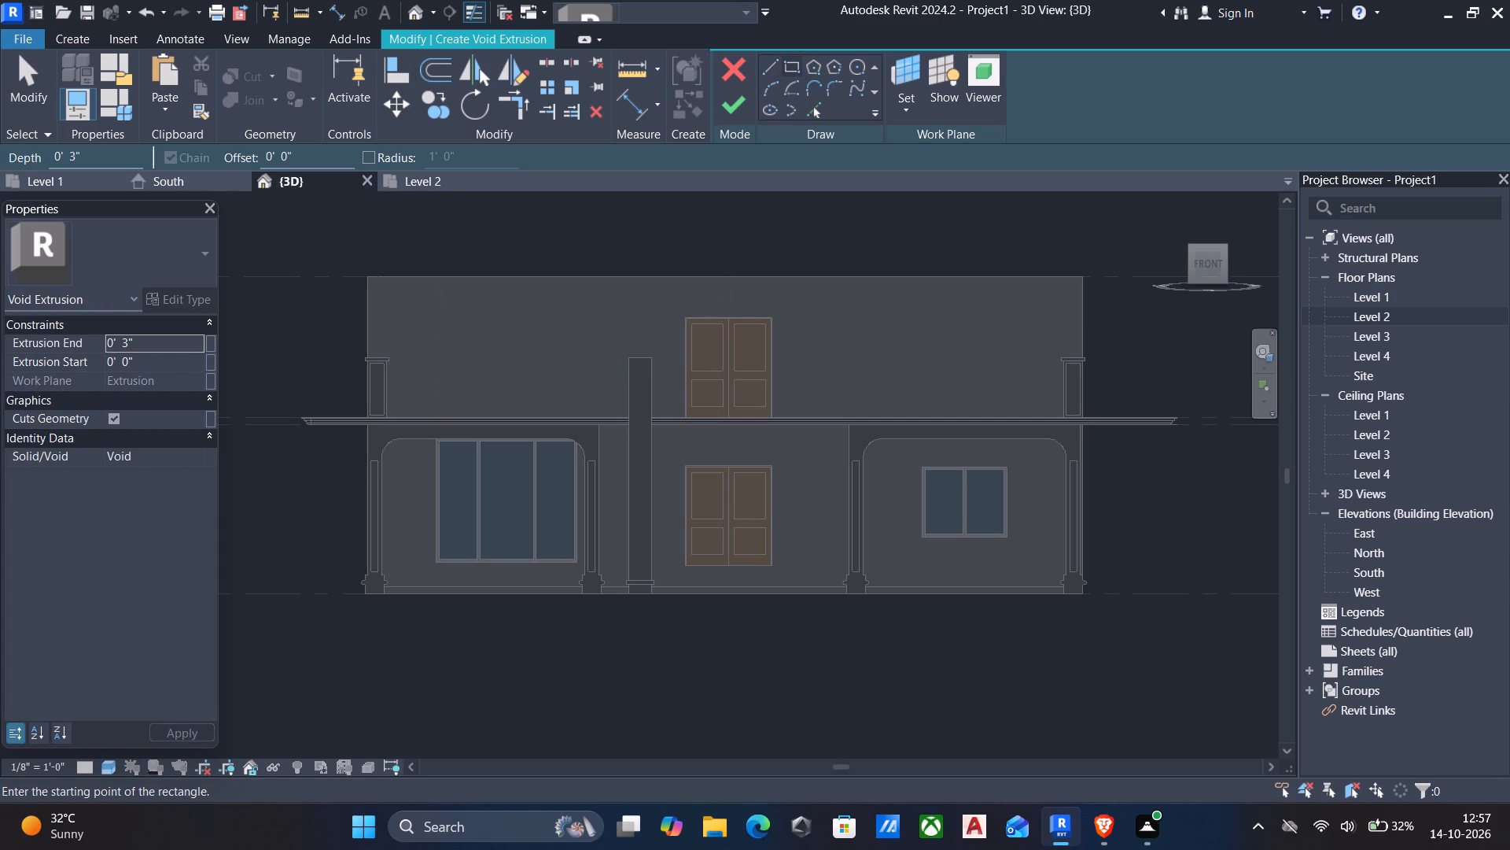
{"action": "left_click_drag", "start_coordinate": [313, 156], "coordinate": [0, 124]}
{"action": "type", "text": "2\""}
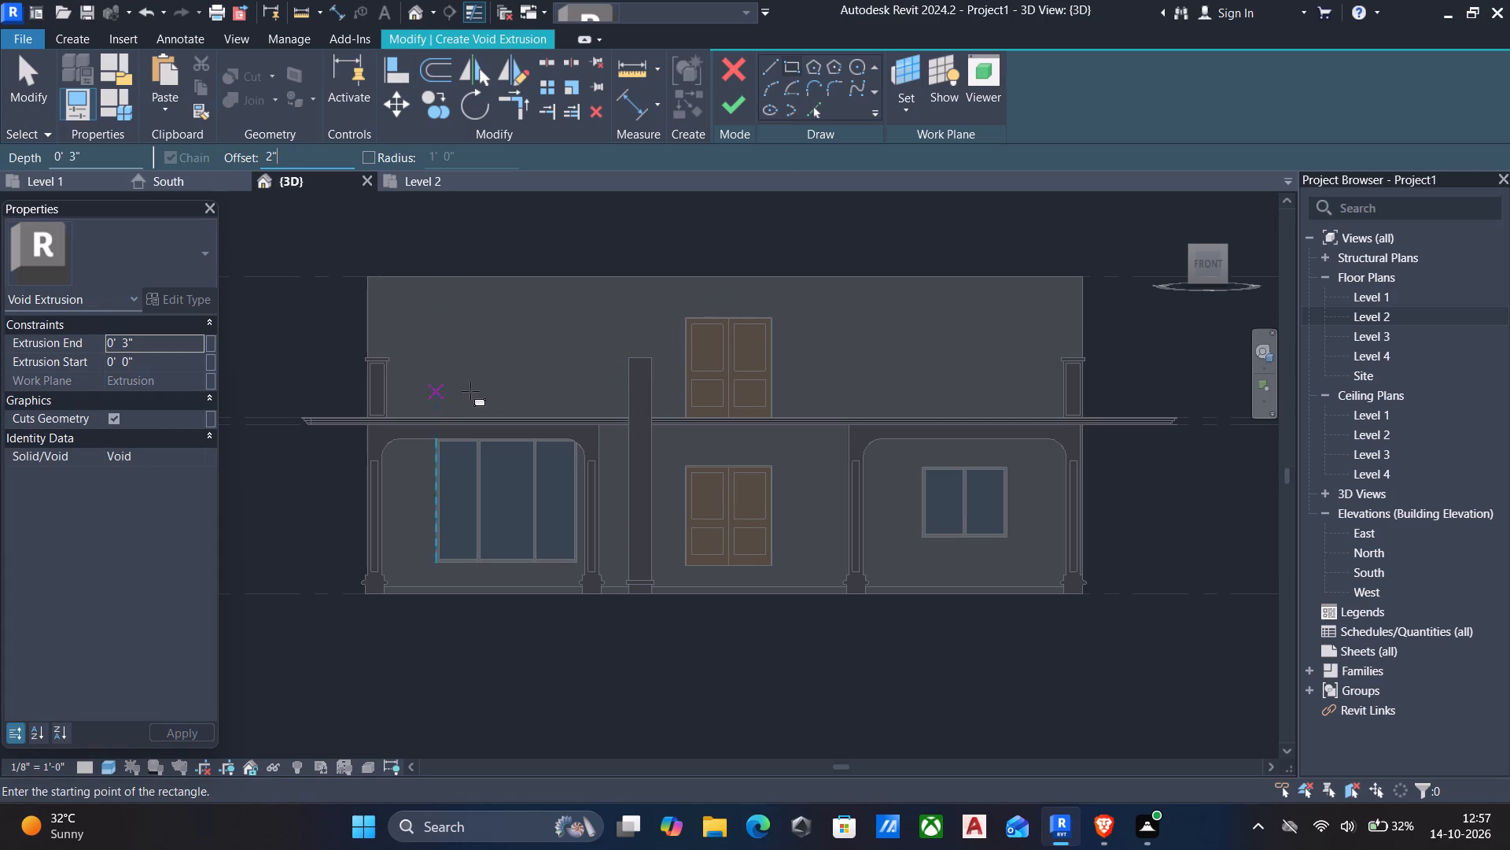
{"action": "scroll", "coordinate": [637, 578], "scroll_direction": "up", "scroll_amount": 11}
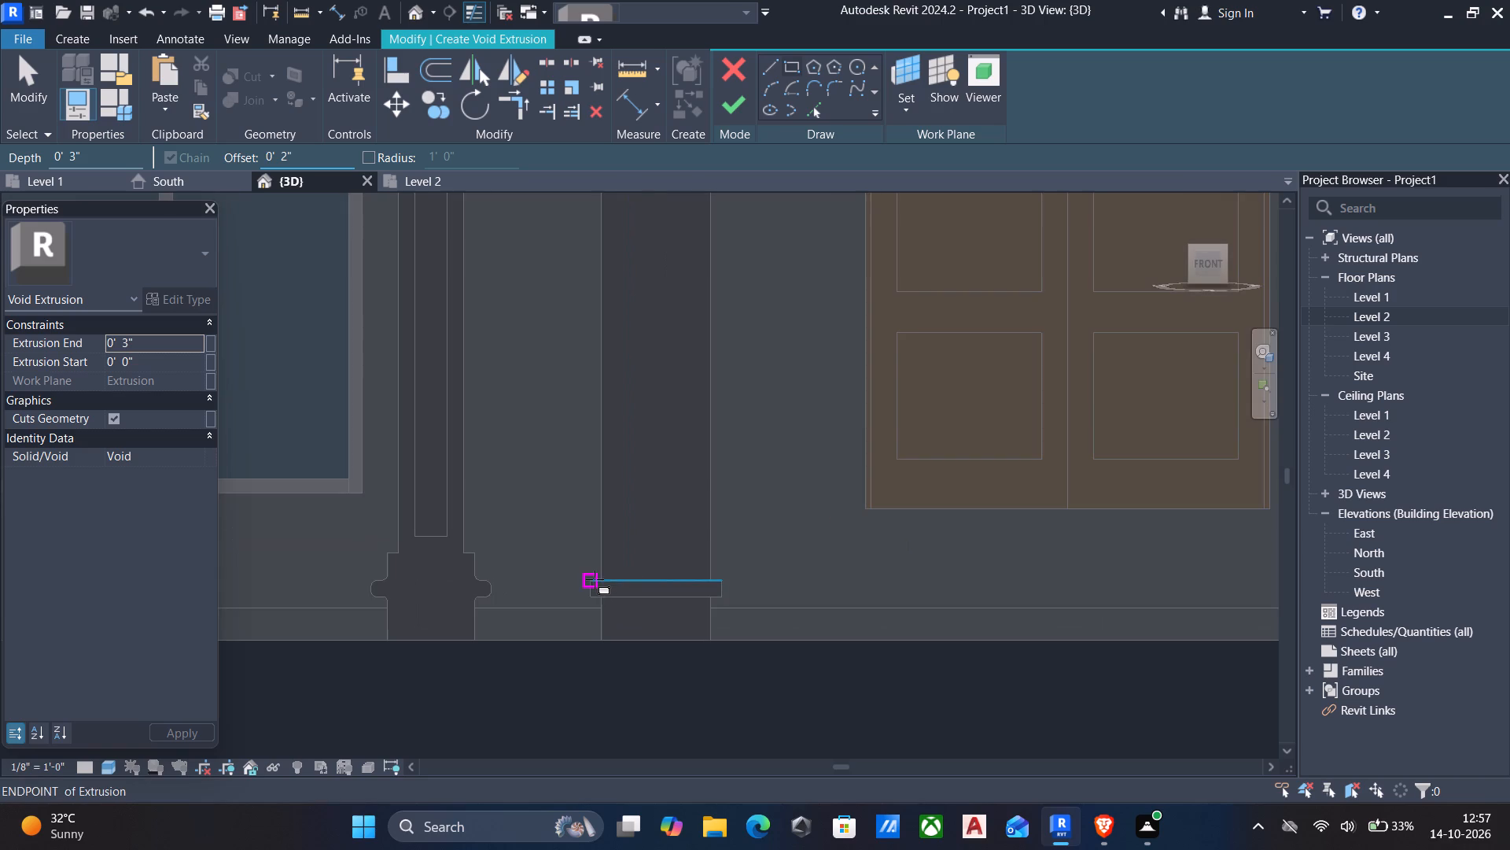
{"action": "left_click", "coordinate": [598, 537]}
{"action": "key", "text": "space"}
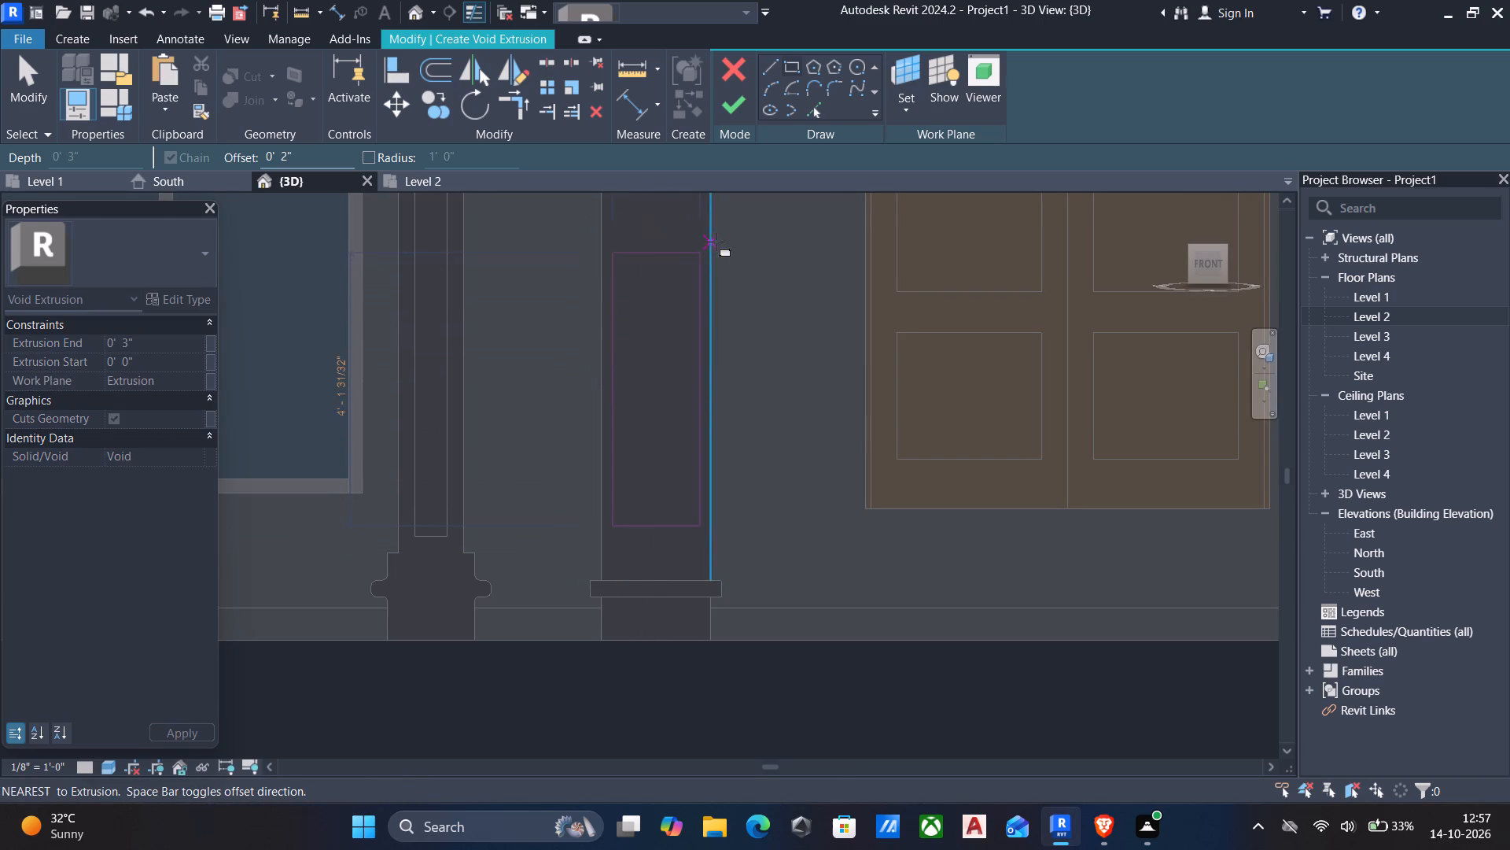
{"action": "middle_click_drag", "start_coordinate": [705, 242], "coordinate": [716, 360]}
{"action": "scroll", "coordinate": [709, 360], "scroll_direction": "down", "scroll_amount": 7}
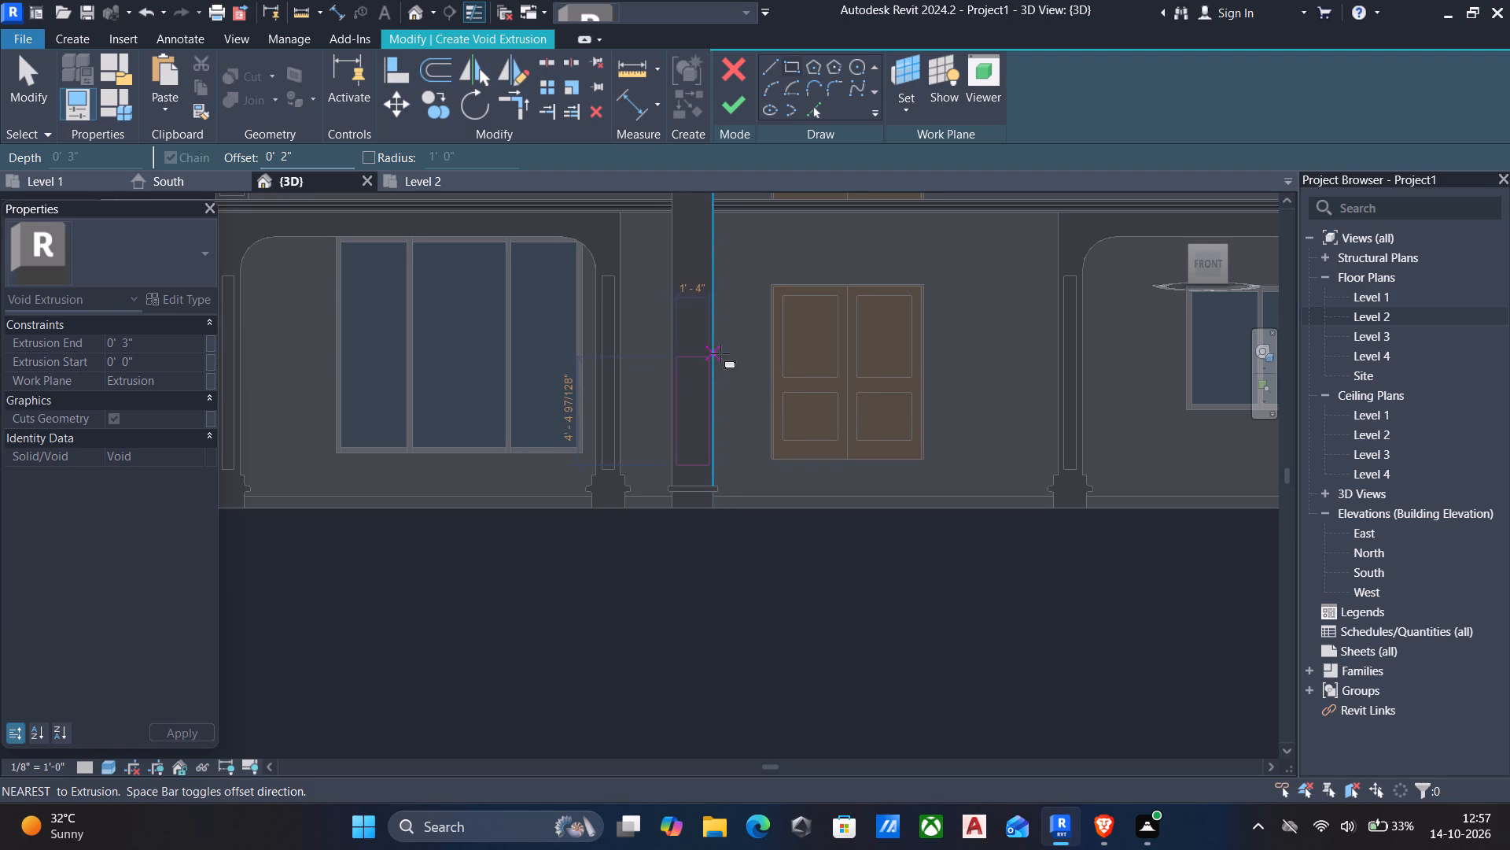
{"action": "left_click", "coordinate": [716, 354]}
Sketch a second rectangle about 4' 7" tall above the first one, offset 2" inward from the column's side edges.
{"action": "middle_click_drag", "start_coordinate": [688, 273], "coordinate": [727, 329]}
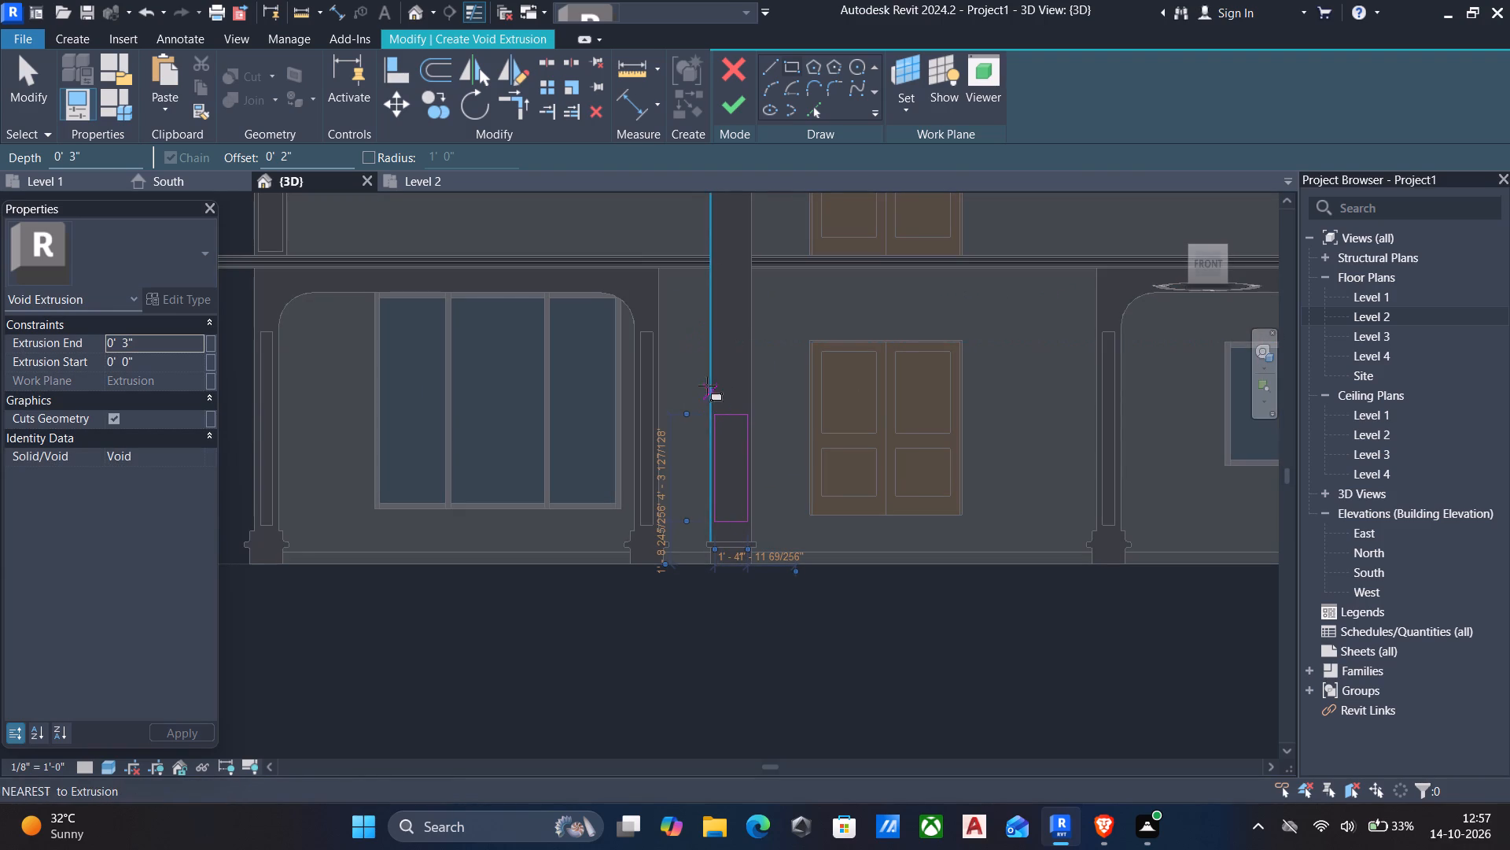
{"action": "left_click", "coordinate": [711, 277]}
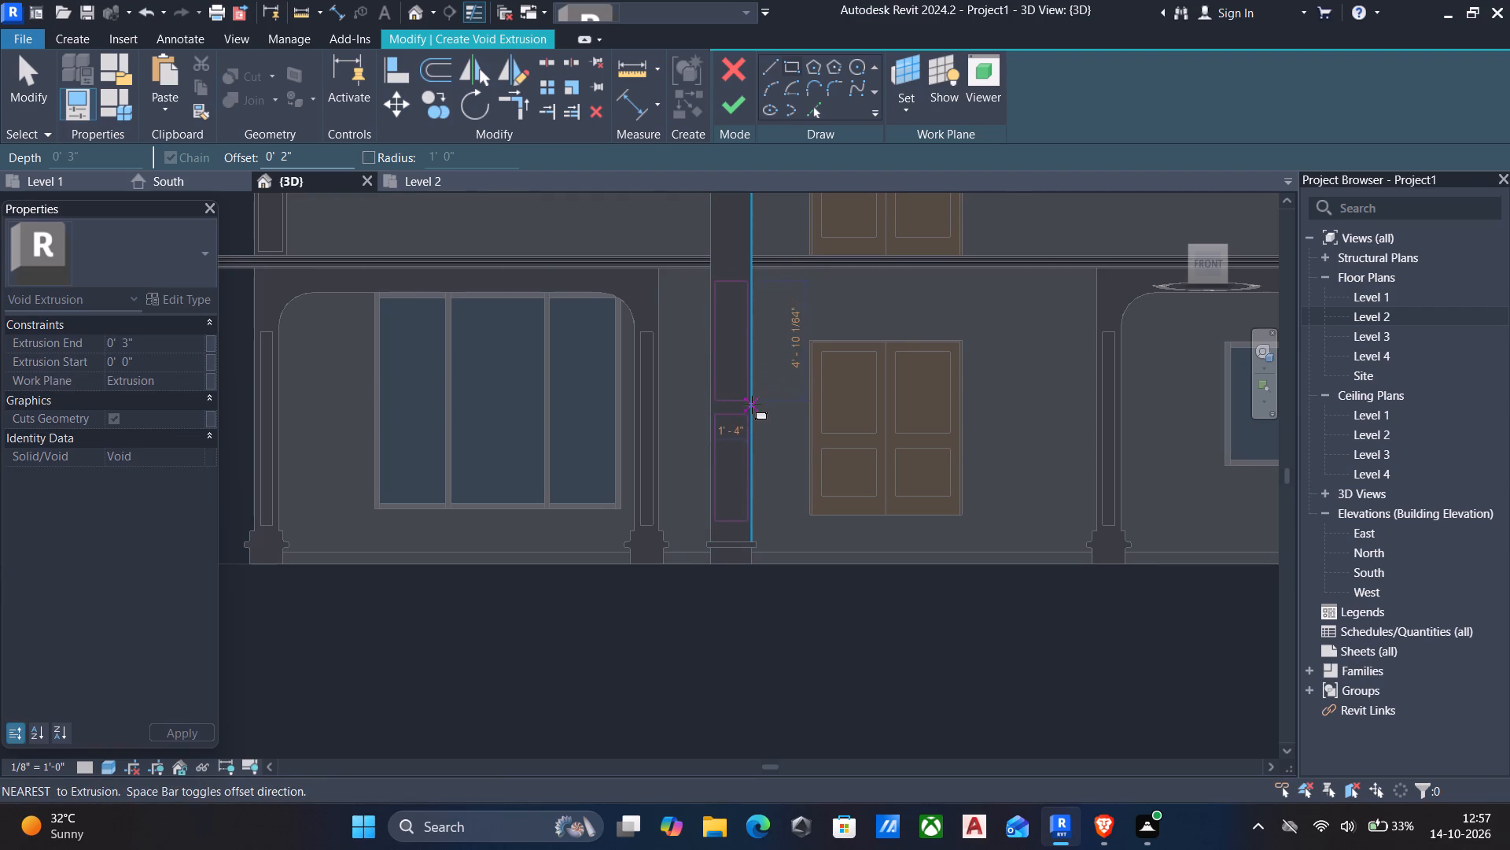
{"action": "scroll", "coordinate": [752, 405], "scroll_direction": "up", "scroll_amount": 5}
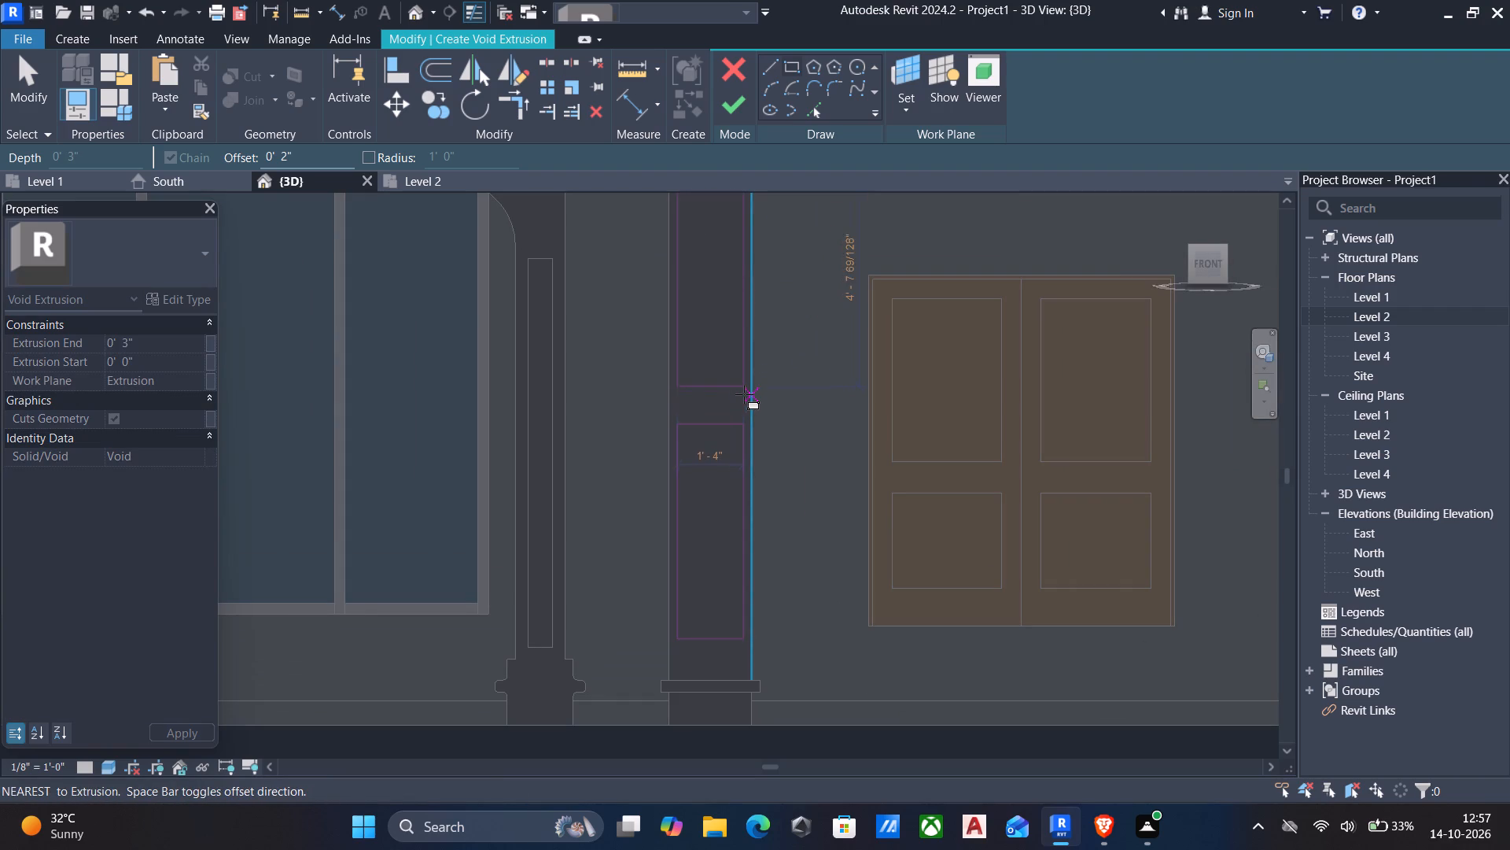
{"action": "left_click", "coordinate": [744, 394]}
{"action": "key", "text": "Escape"}
{"action": "scroll", "coordinate": [741, 397], "scroll_direction": "down", "scroll_amount": 5}
{"action": "key", "text": "Escape"}
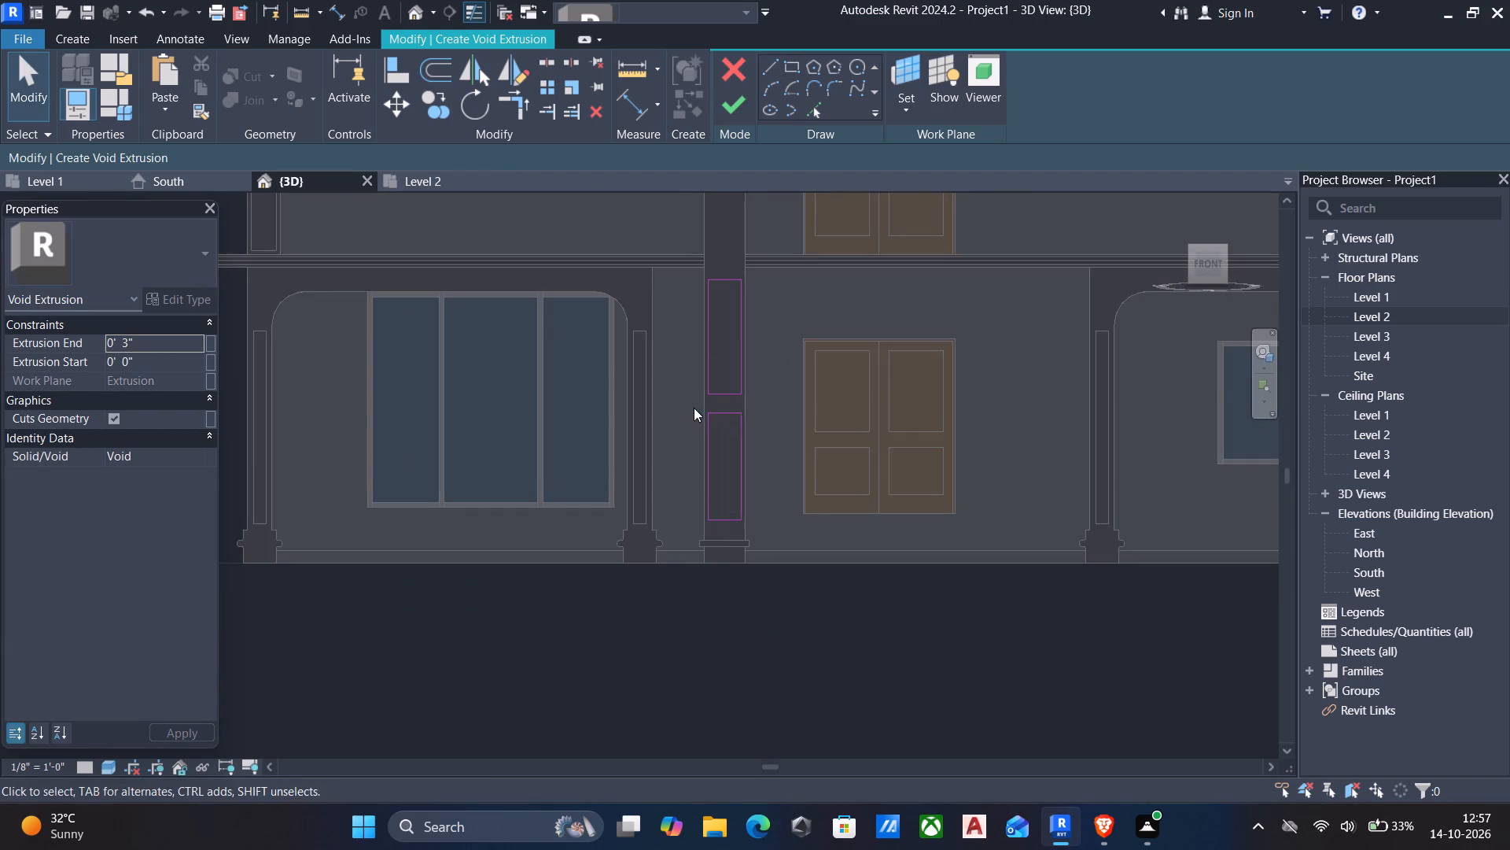
Set the void extrusion's end to 2".
{"action": "scroll", "coordinate": [694, 408], "scroll_direction": "down", "scroll_amount": 3}
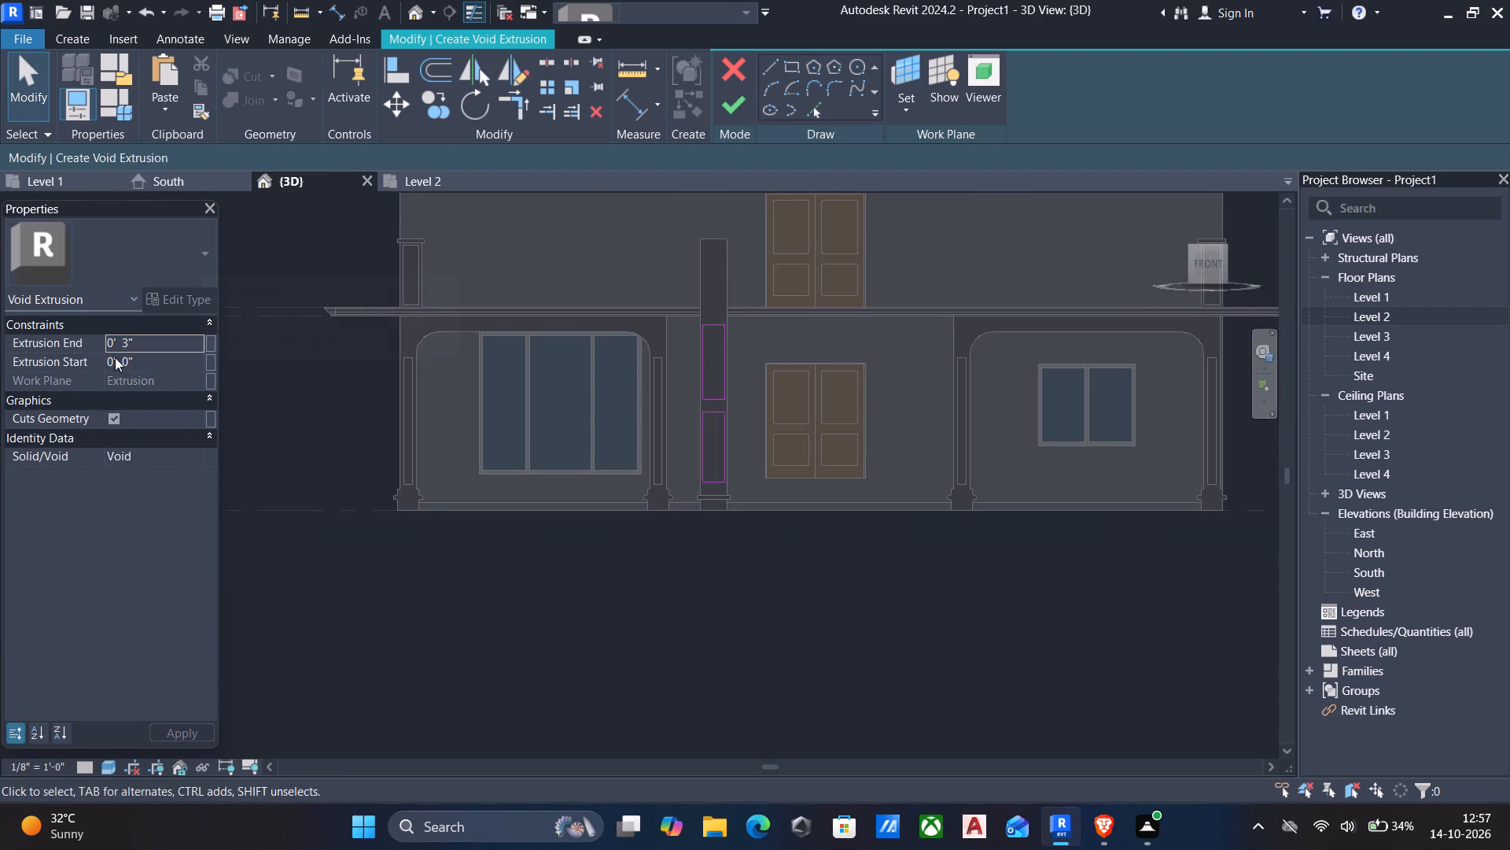
{"action": "left_click_drag", "start_coordinate": [160, 338], "coordinate": [121, 334]}
{"action": "left_click_drag", "start_coordinate": [160, 352], "coordinate": [5, 339]}
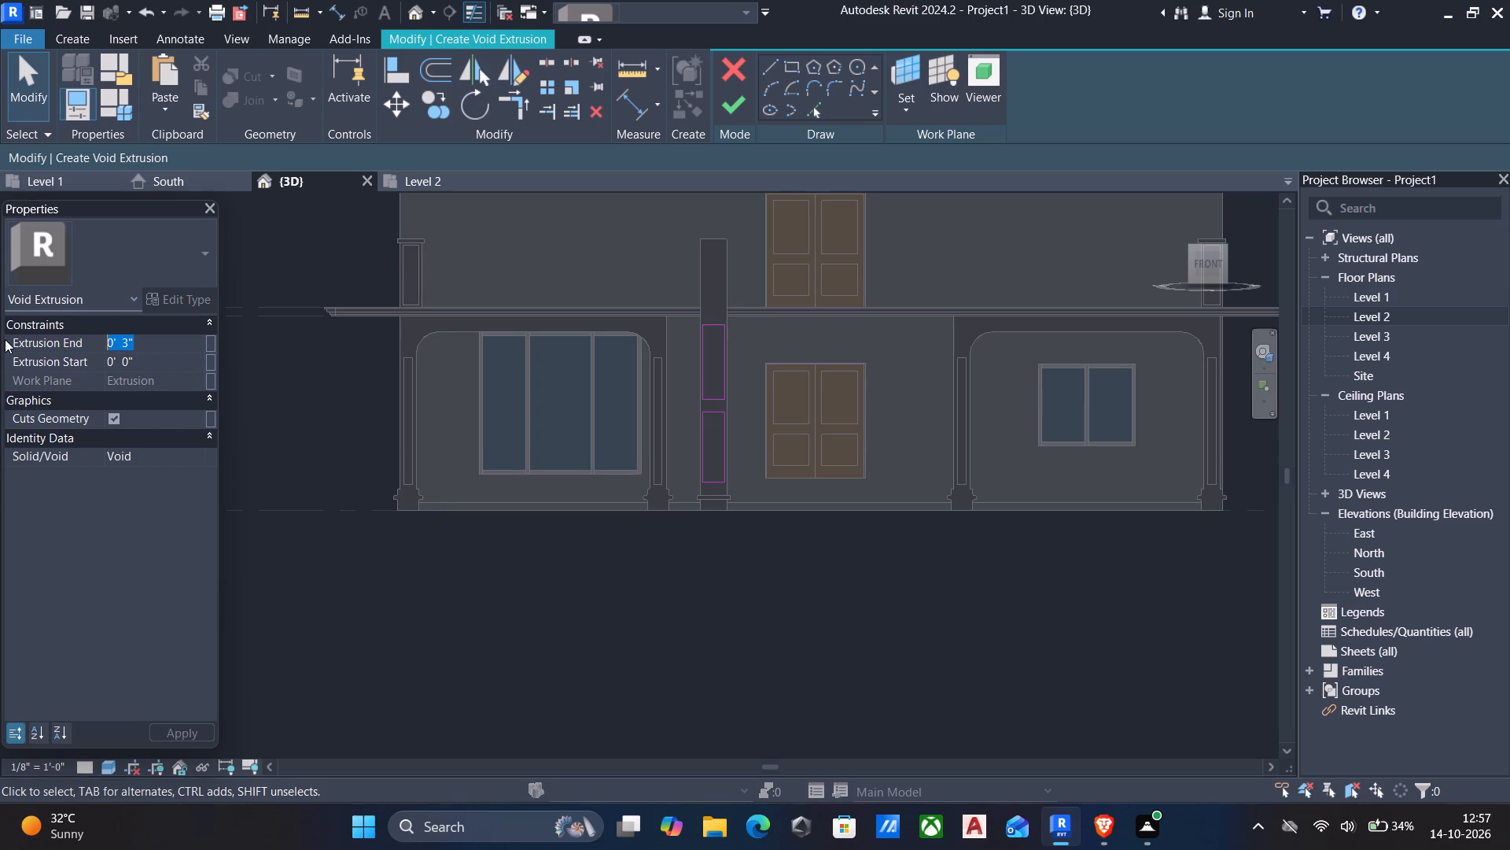
{"action": "key", "text": "2"}
{"action": "key", "text": "shift+quotedbl"}
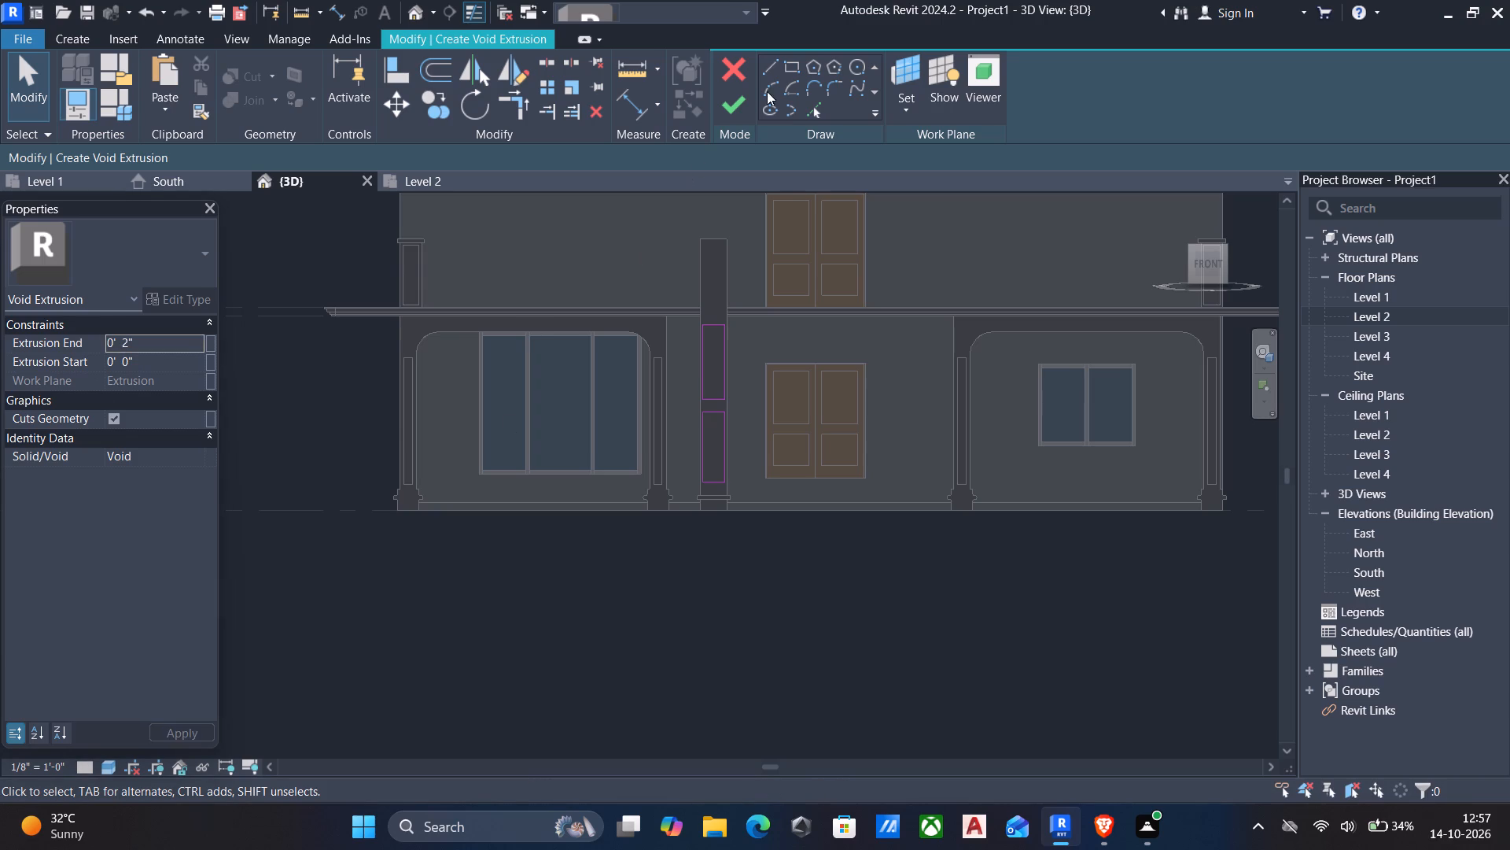
Finish the void extrusion that cuts the two recessed panels into the column's front face.
{"action": "left_click", "coordinate": [726, 105]}
{"action": "scroll", "coordinate": [677, 384], "scroll_direction": "down", "scroll_amount": 4}
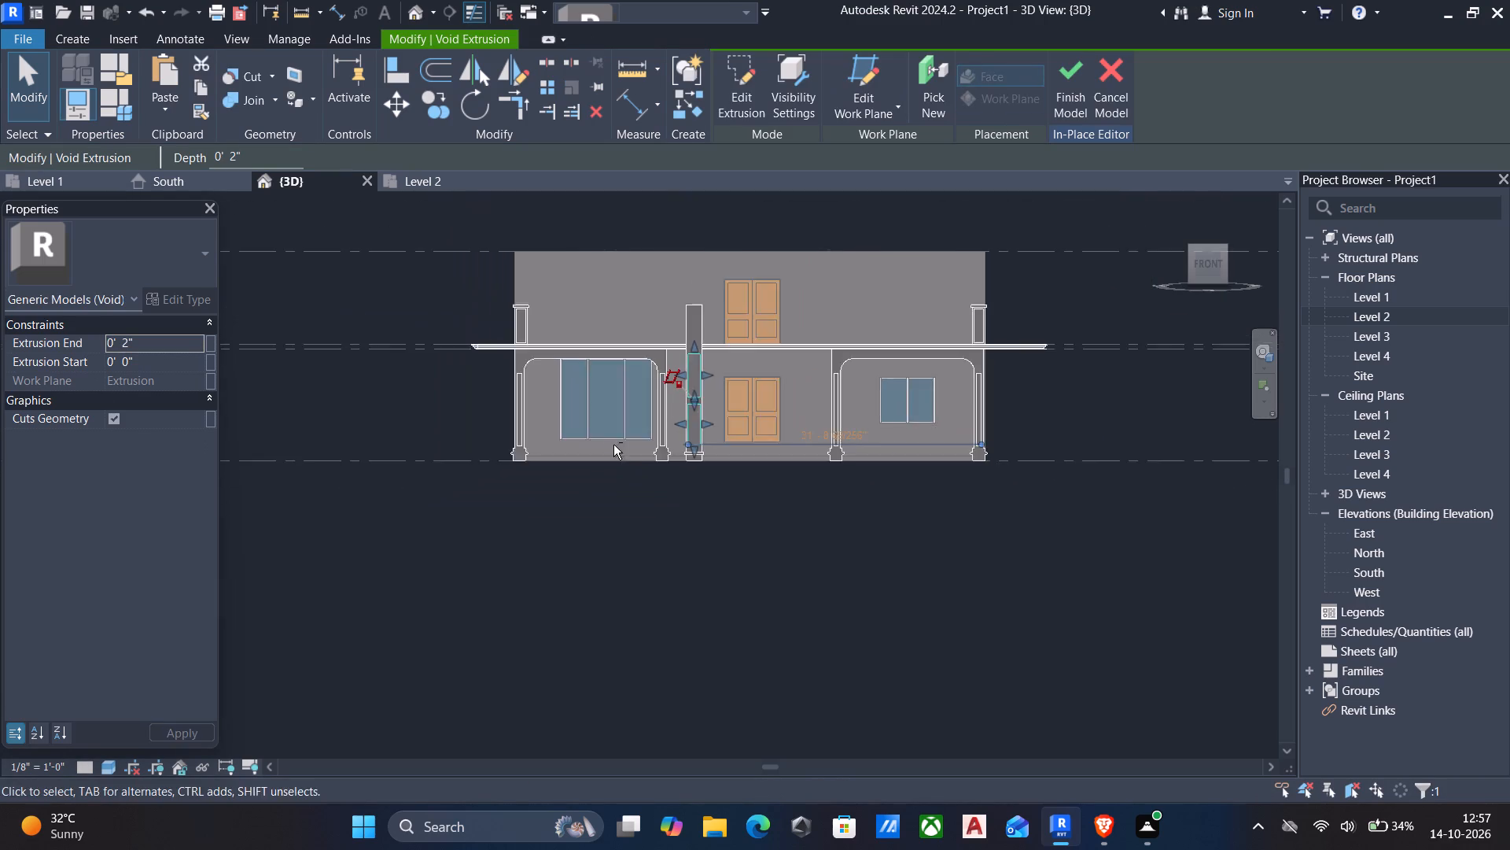
{"action": "middle_click_drag", "start_coordinate": [613, 445], "coordinate": [709, 526], "text": "shift"}
{"action": "scroll", "coordinate": [687, 359], "scroll_direction": "up", "scroll_amount": 5}
{"action": "key", "text": "Escape"}
Examine the tall column's recessed panels, stepped base and top from several sides against the neighbouring porch columns.
{"action": "scroll", "coordinate": [680, 367], "scroll_direction": "up", "scroll_amount": 6}
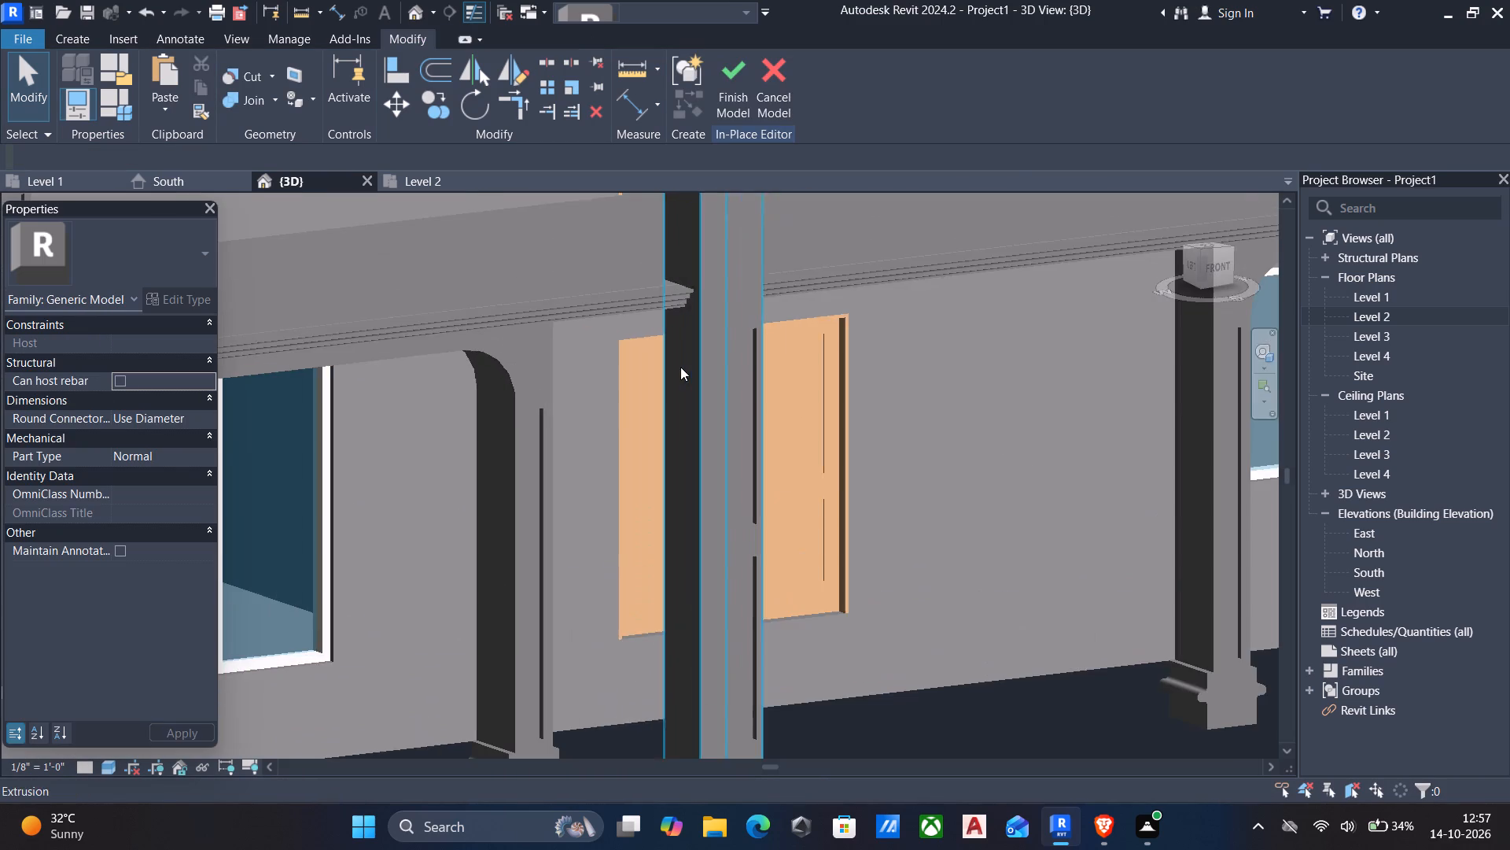
{"action": "scroll", "coordinate": [599, 436], "scroll_direction": "down", "scroll_amount": 3}
{"action": "middle_click_drag", "start_coordinate": [701, 642], "coordinate": [687, 633]}
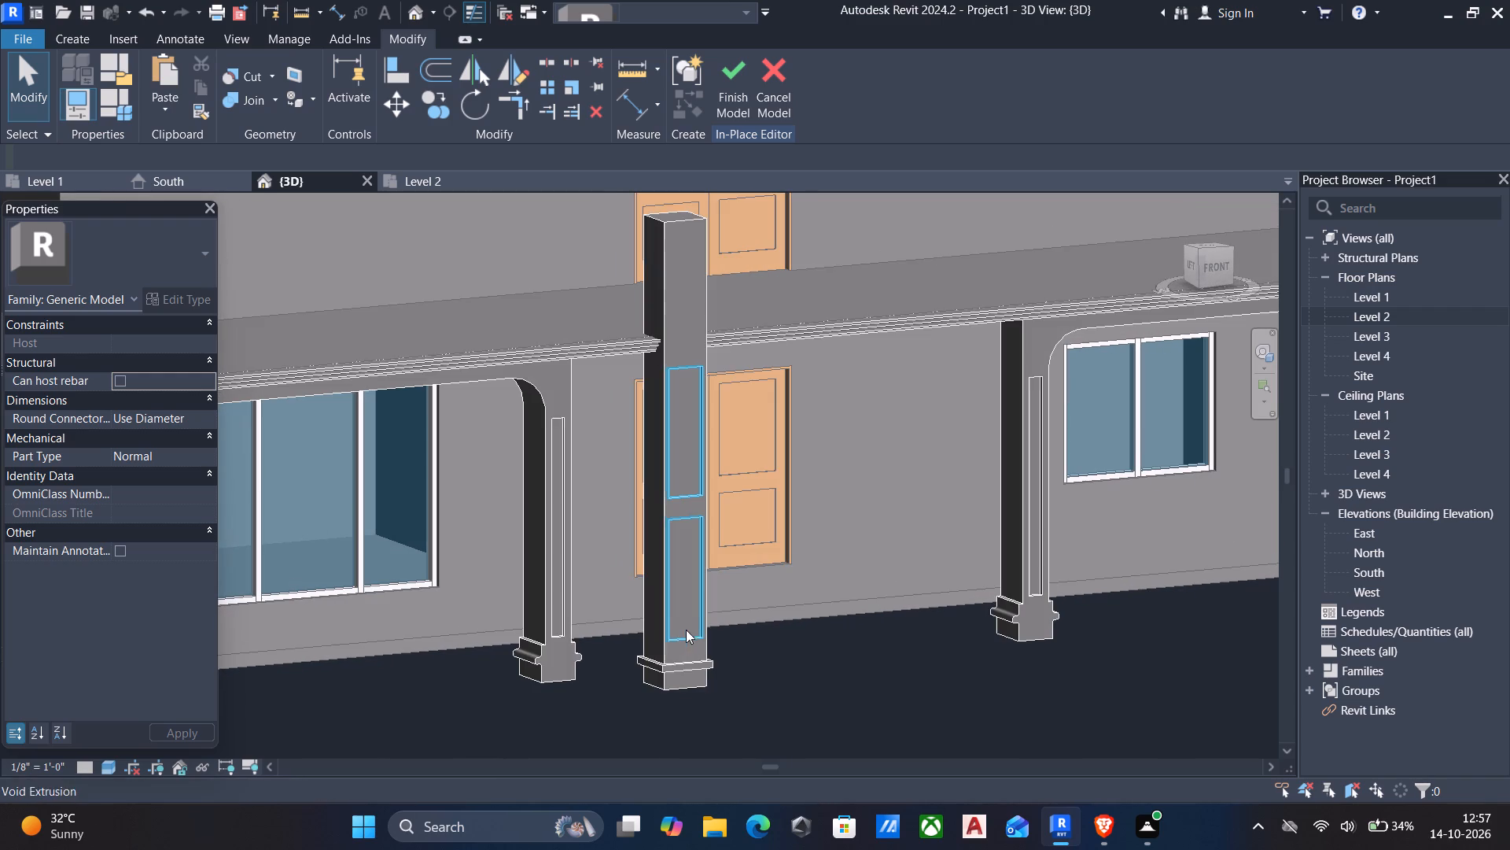
{"action": "middle_click_drag", "start_coordinate": [624, 608], "coordinate": [775, 593], "text": "shift"}
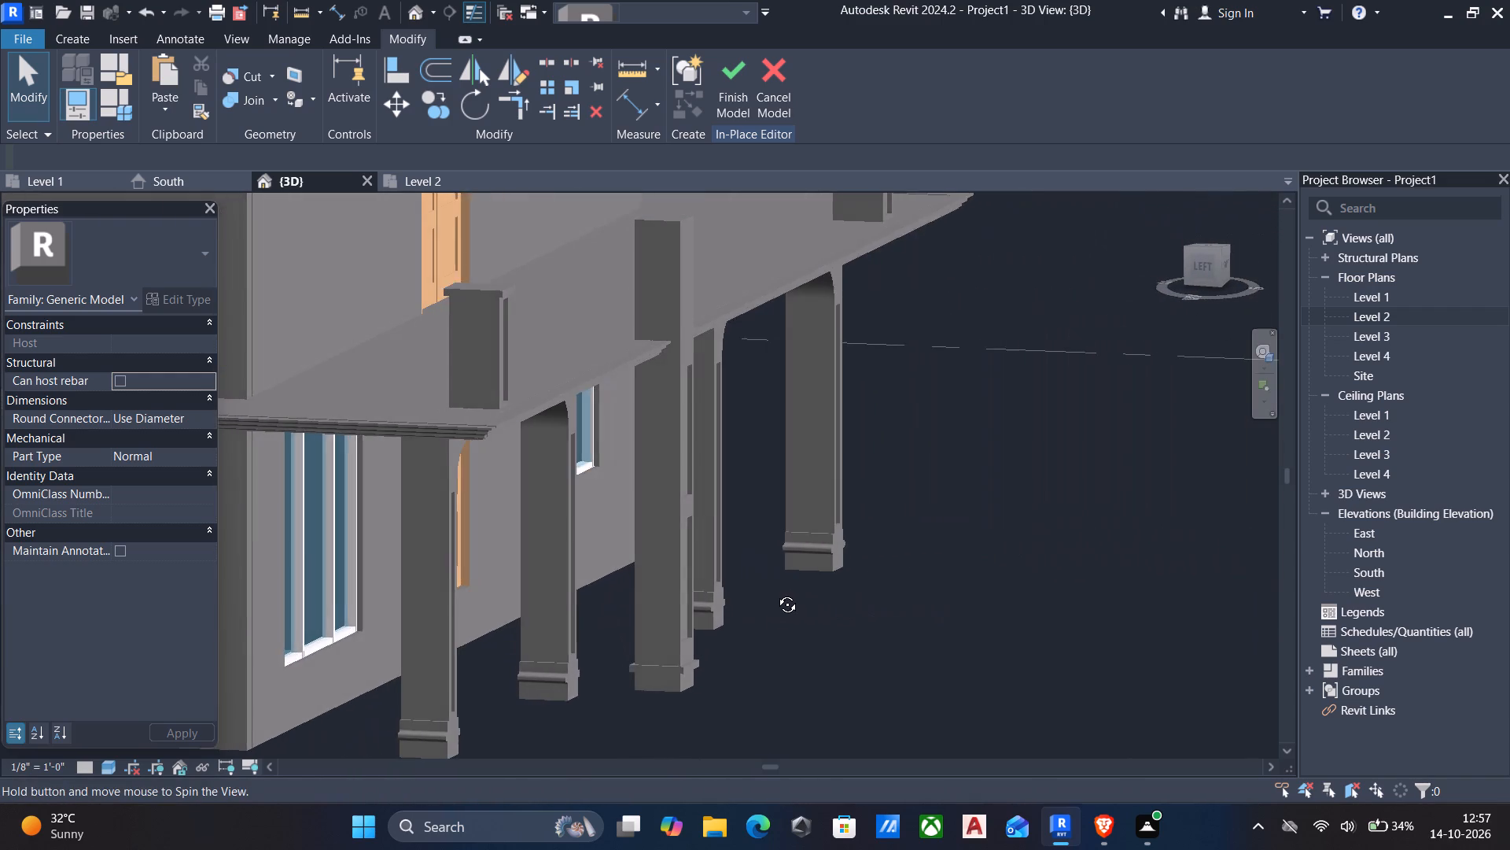
{"action": "middle_click_drag", "start_coordinate": [775, 593], "coordinate": [485, 599], "text": "shift"}
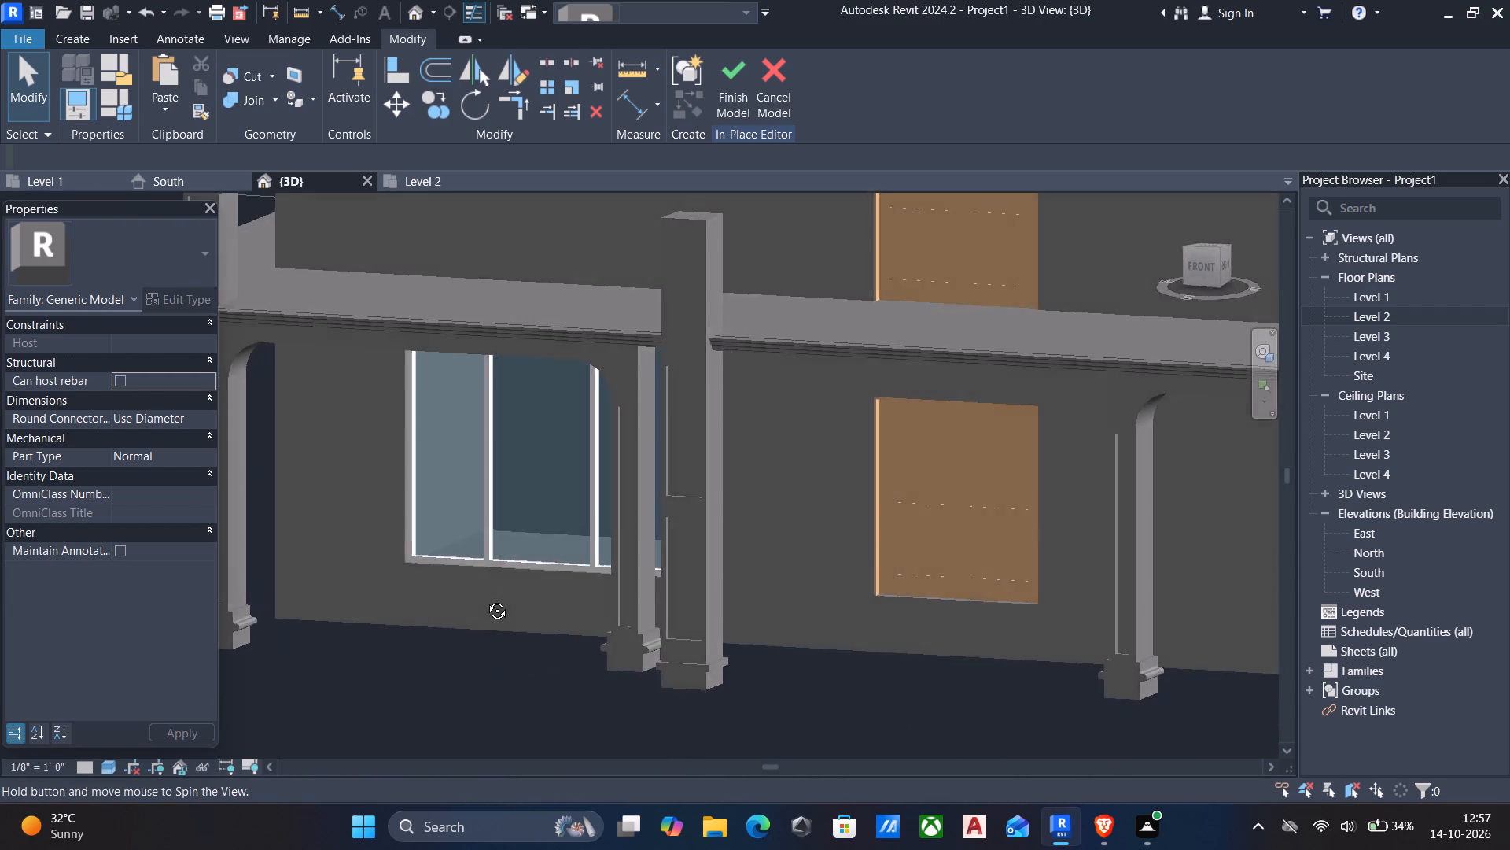
{"action": "middle_click_drag", "start_coordinate": [485, 599], "coordinate": [536, 634], "text": "shift"}
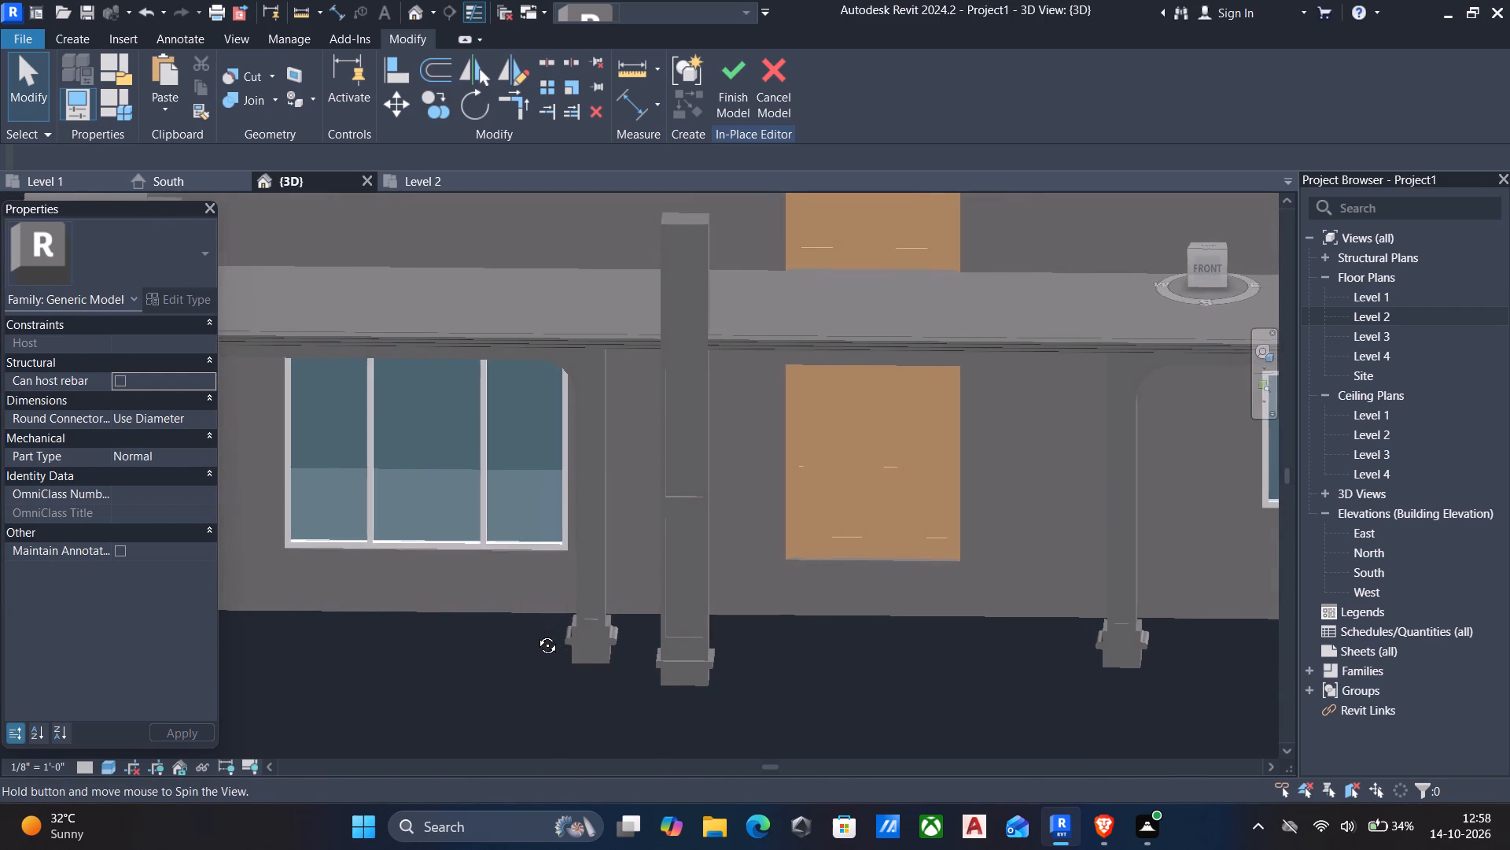
{"action": "middle_click_drag", "start_coordinate": [536, 634], "coordinate": [533, 634], "text": "shift"}
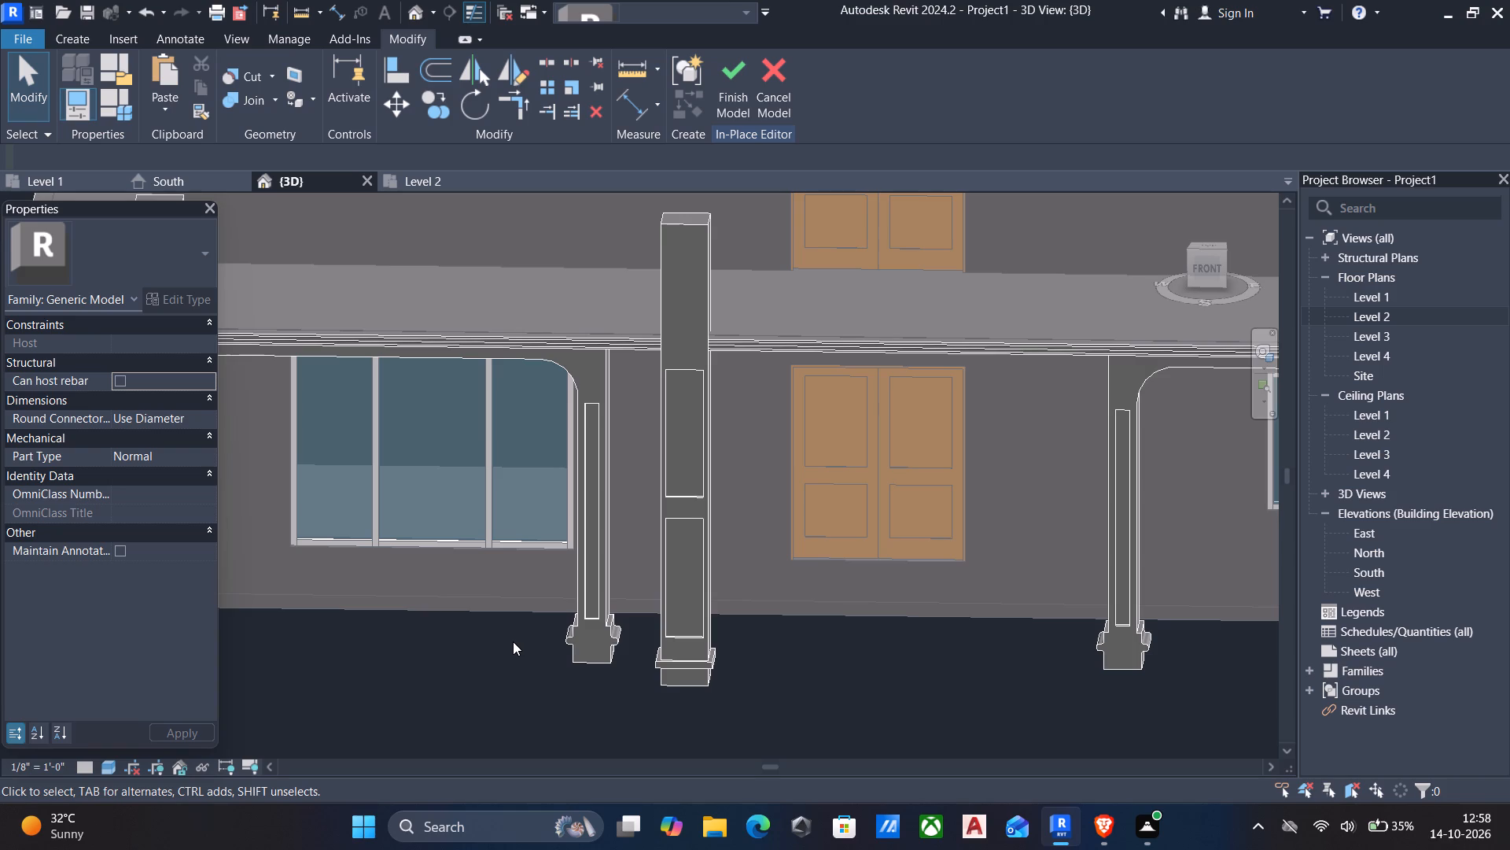
{"action": "middle_click_drag", "start_coordinate": [601, 307], "coordinate": [587, 407]}
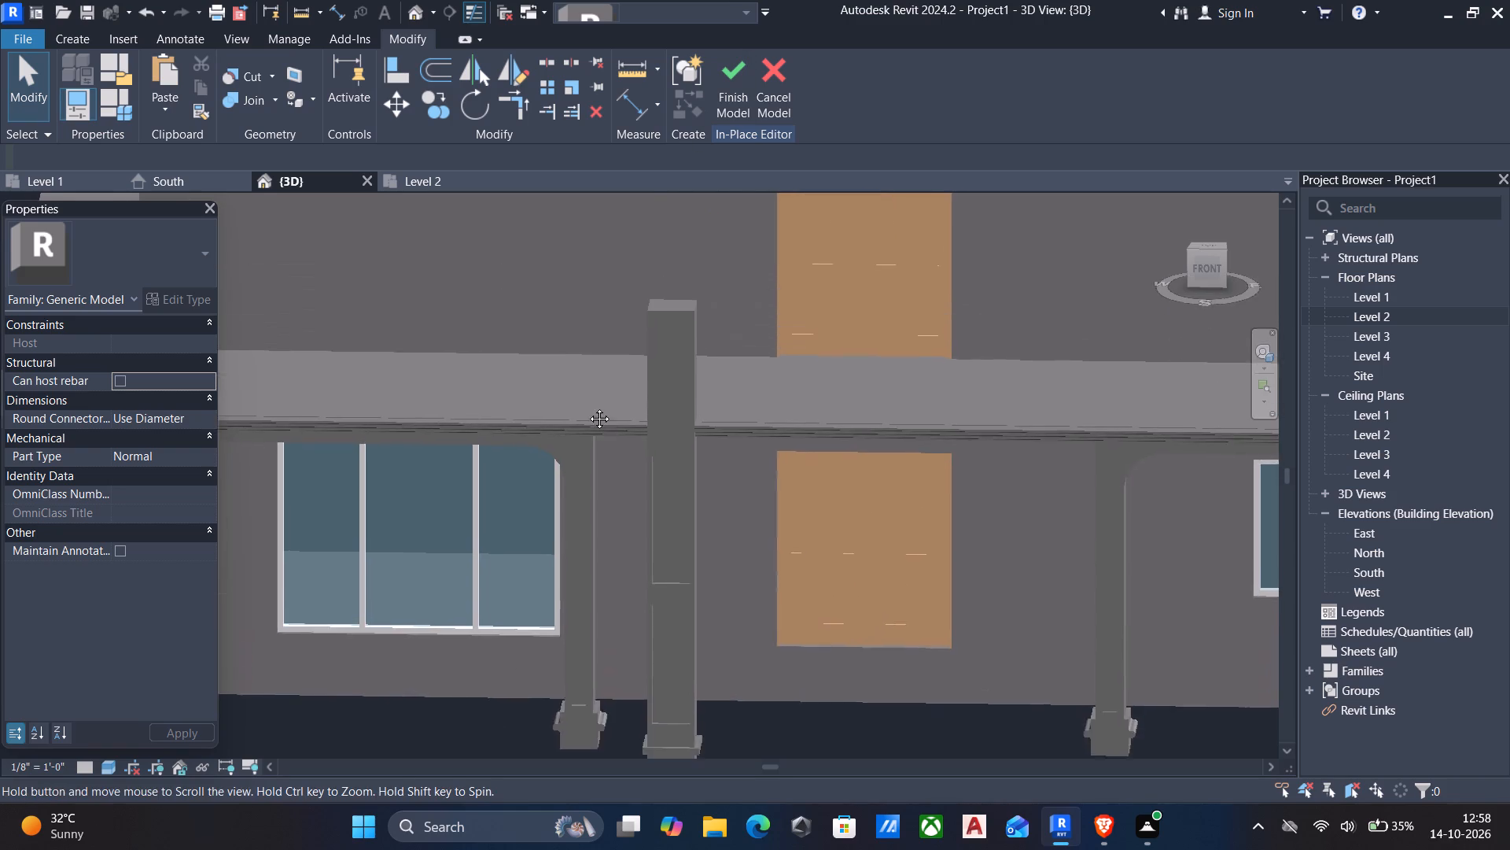
{"action": "middle_click_drag", "start_coordinate": [587, 407], "coordinate": [587, 440]}
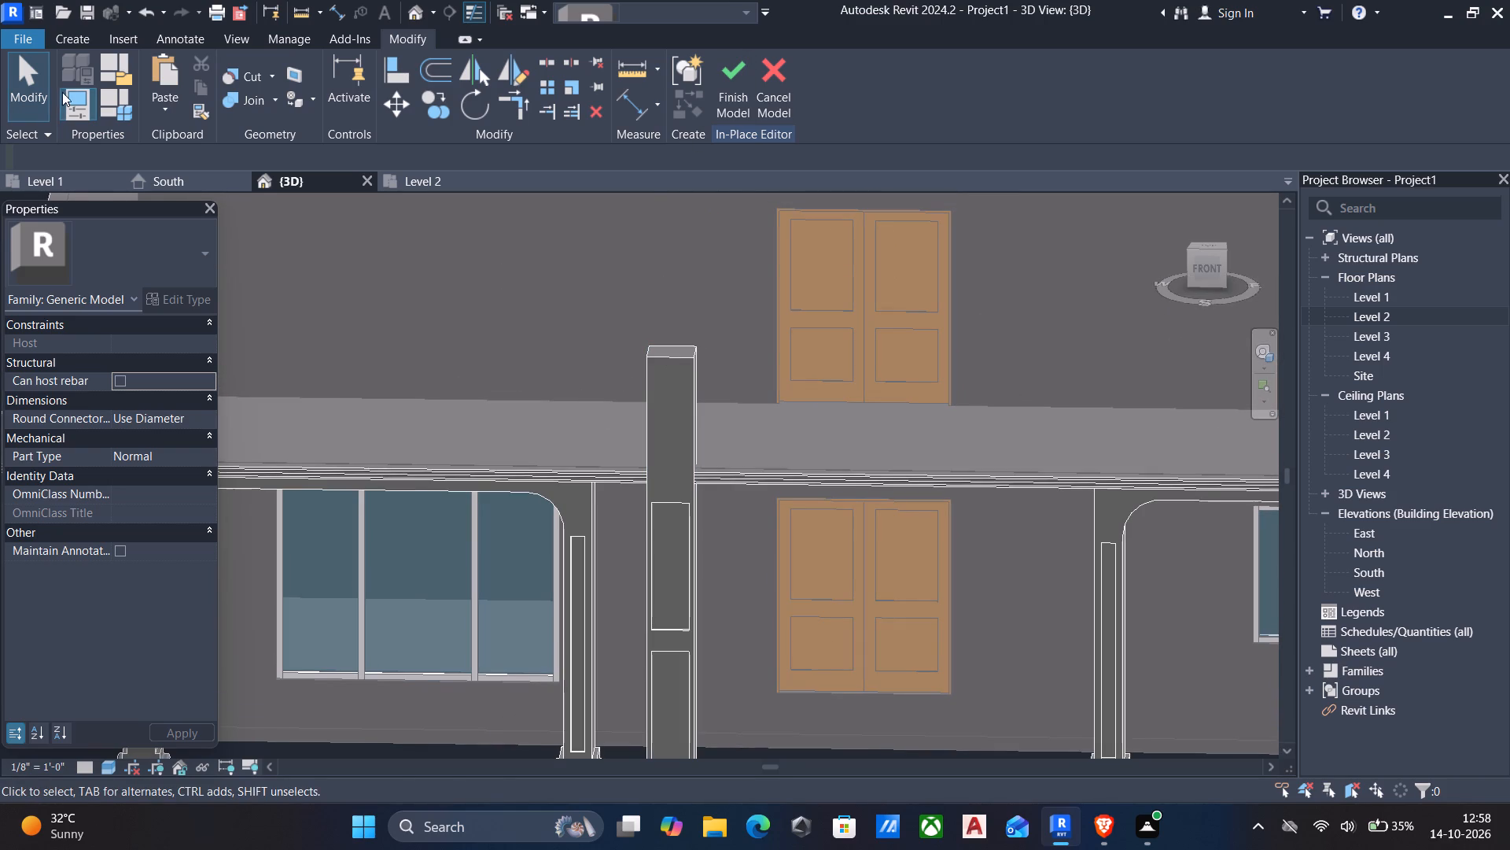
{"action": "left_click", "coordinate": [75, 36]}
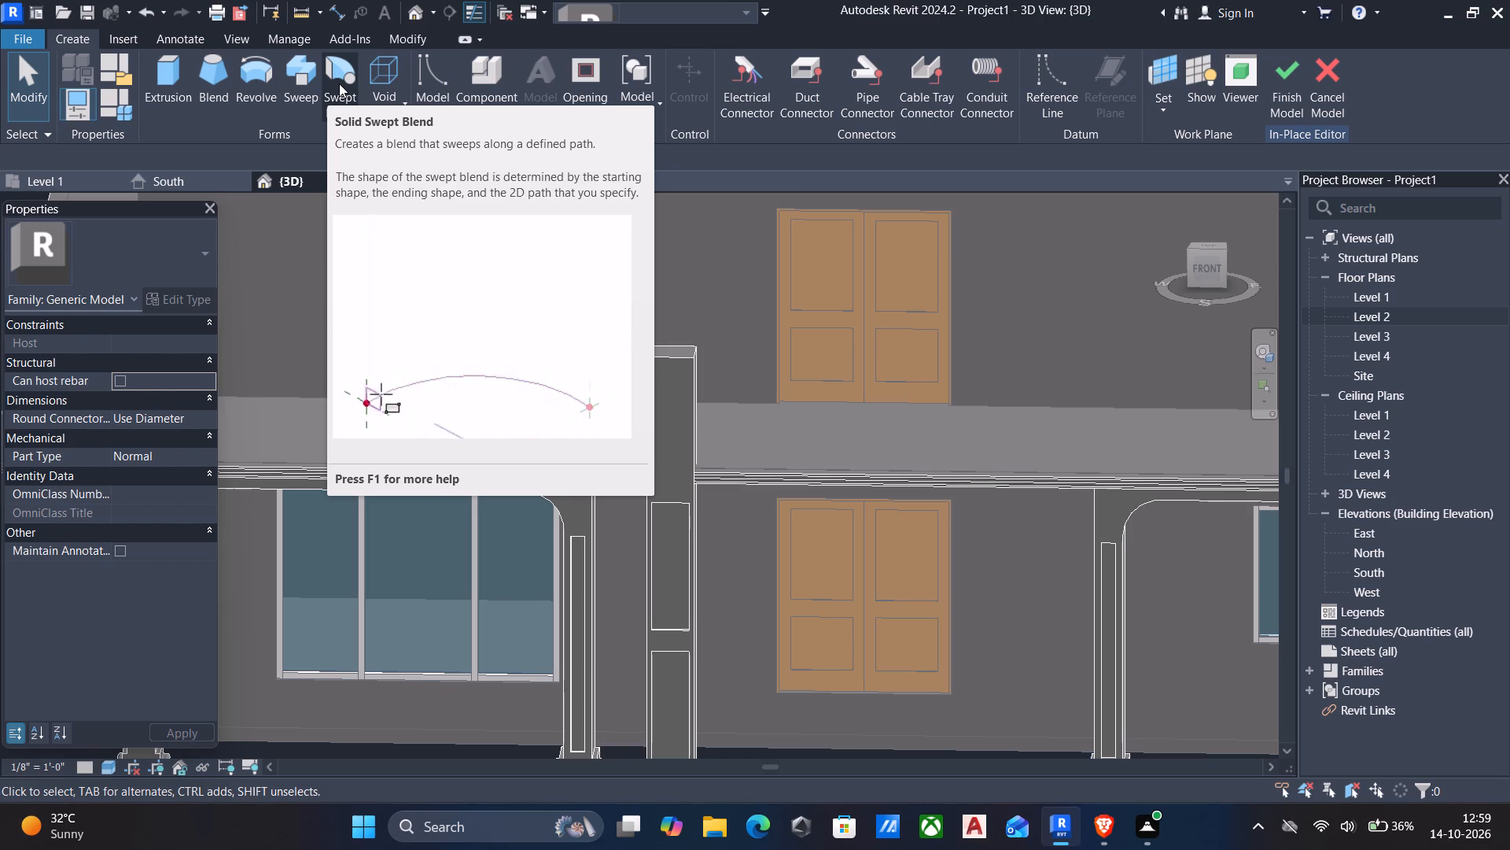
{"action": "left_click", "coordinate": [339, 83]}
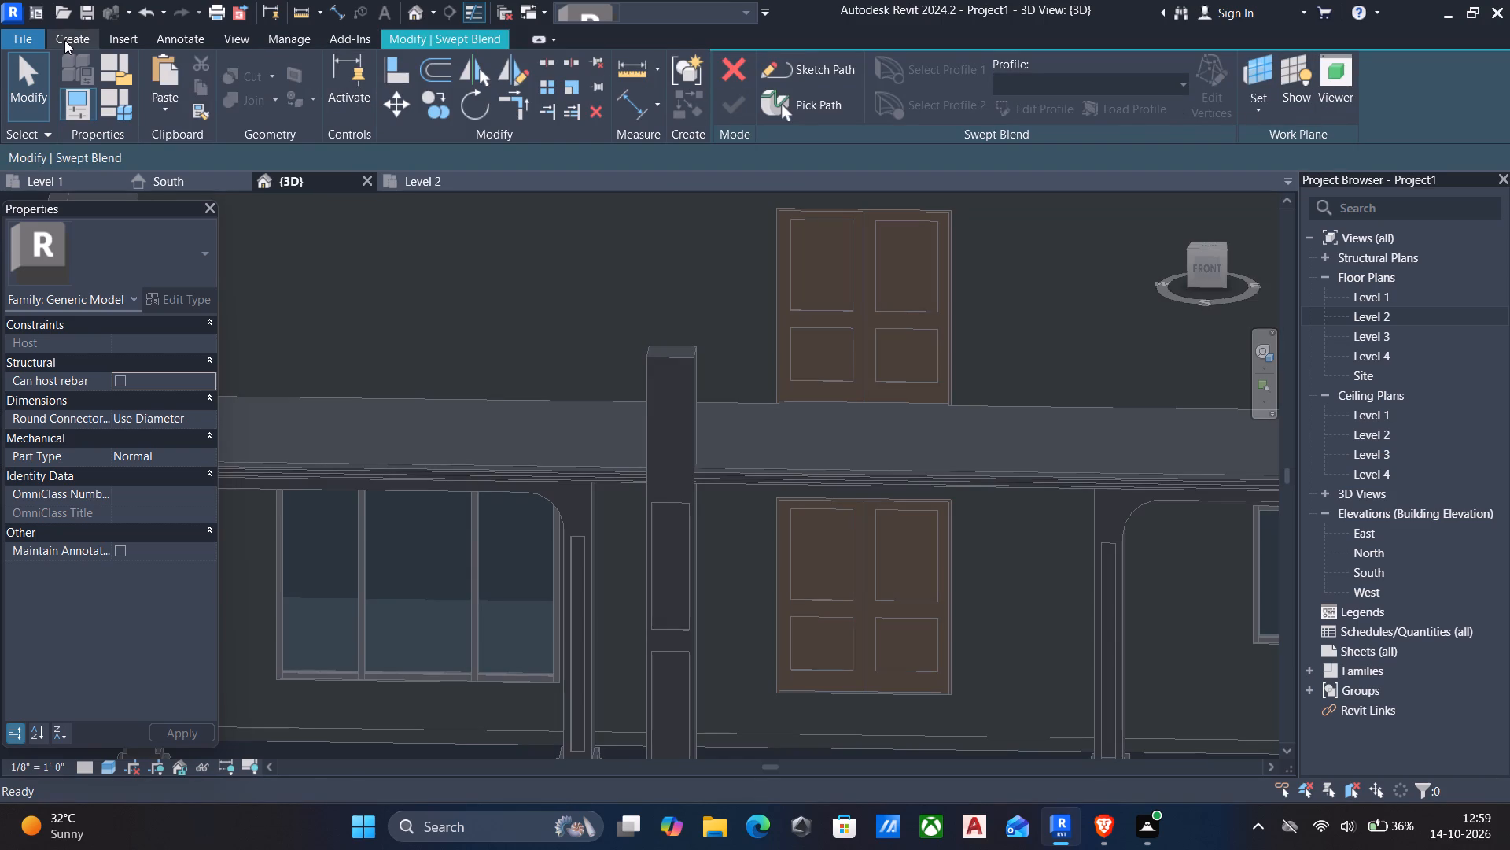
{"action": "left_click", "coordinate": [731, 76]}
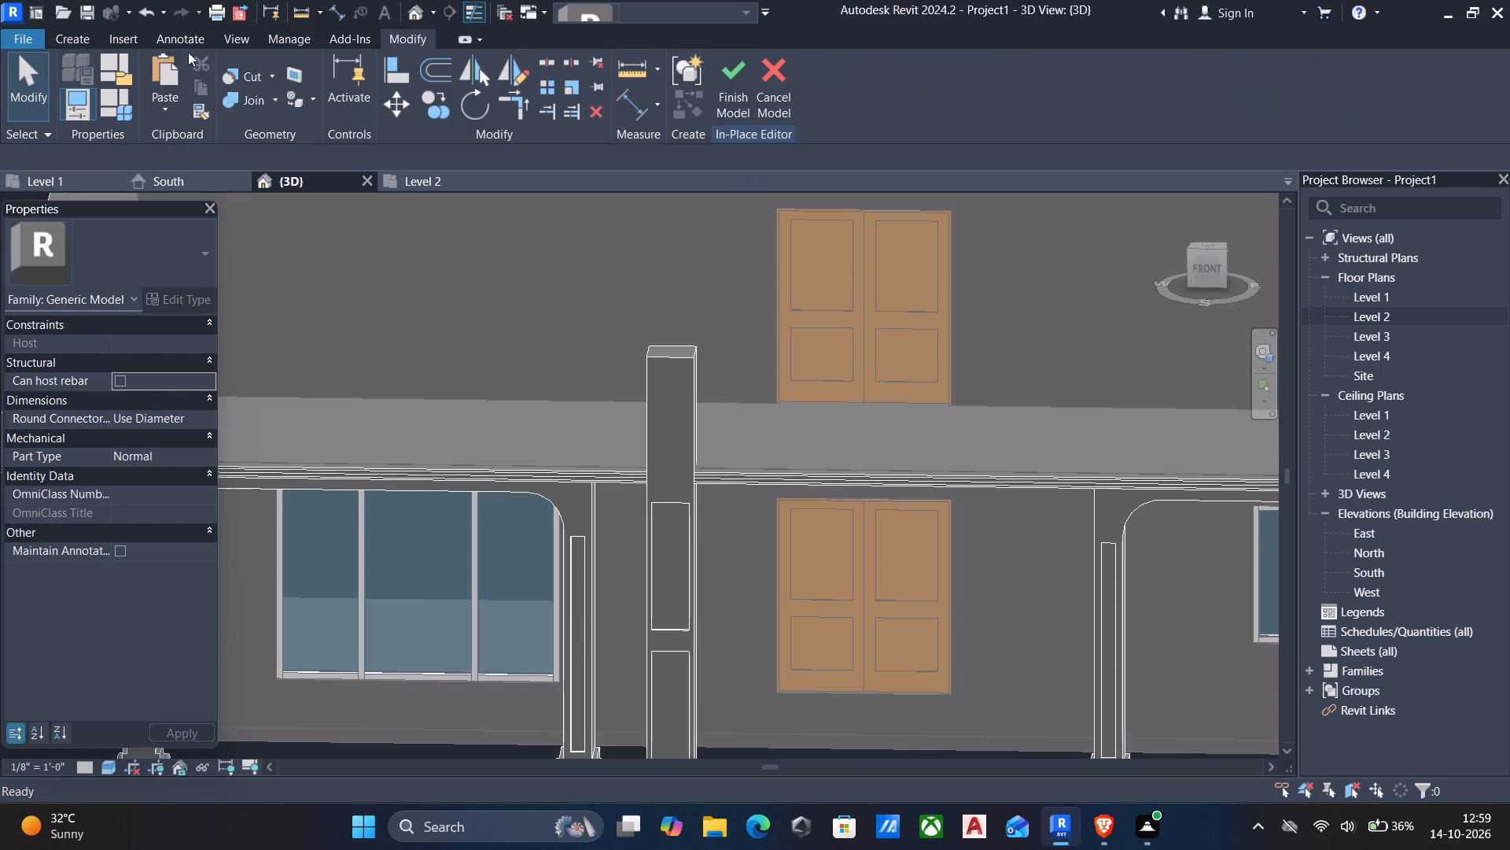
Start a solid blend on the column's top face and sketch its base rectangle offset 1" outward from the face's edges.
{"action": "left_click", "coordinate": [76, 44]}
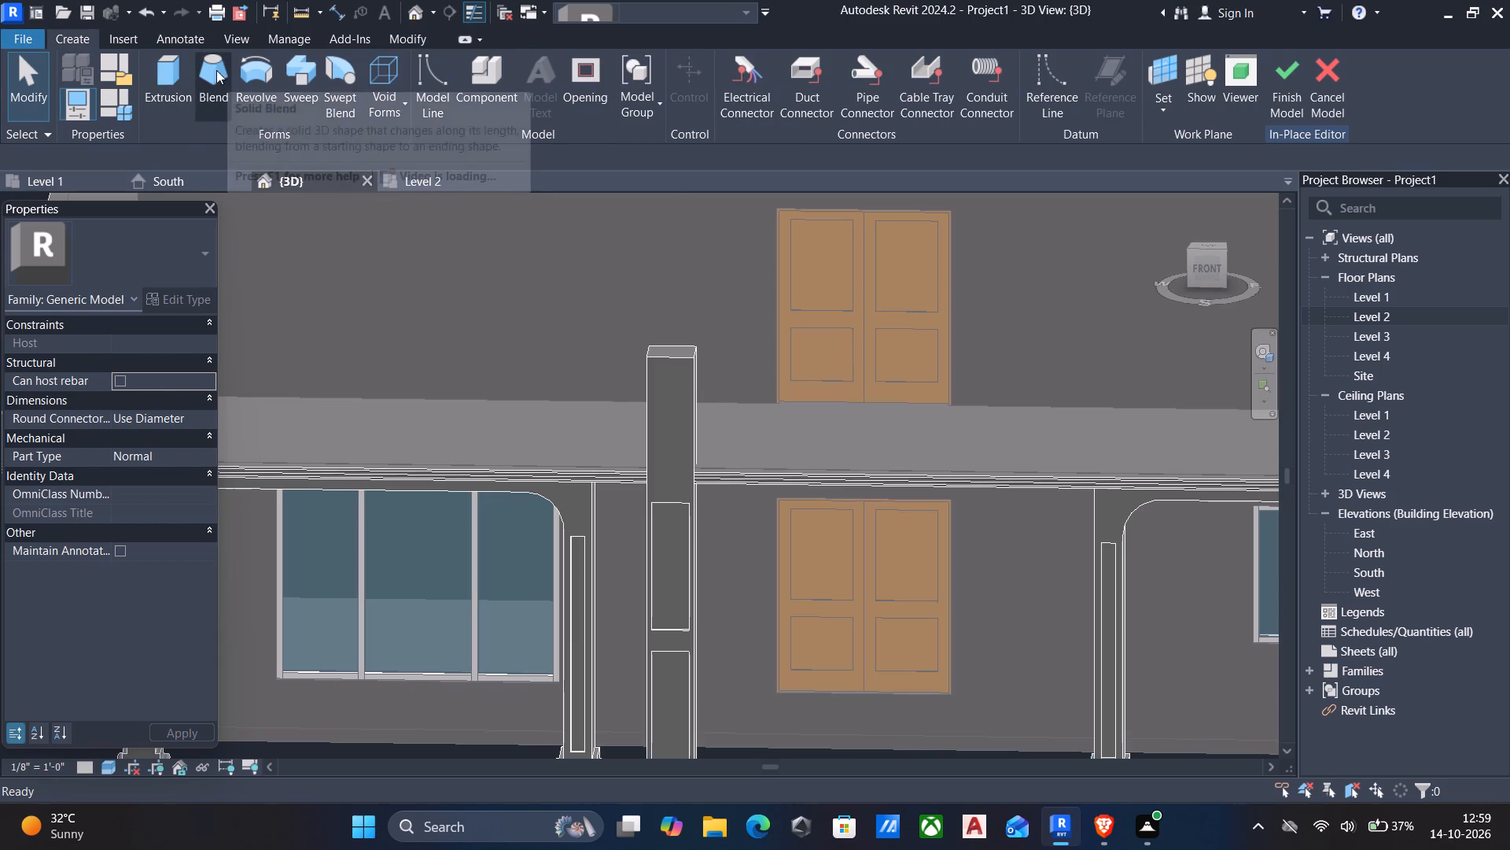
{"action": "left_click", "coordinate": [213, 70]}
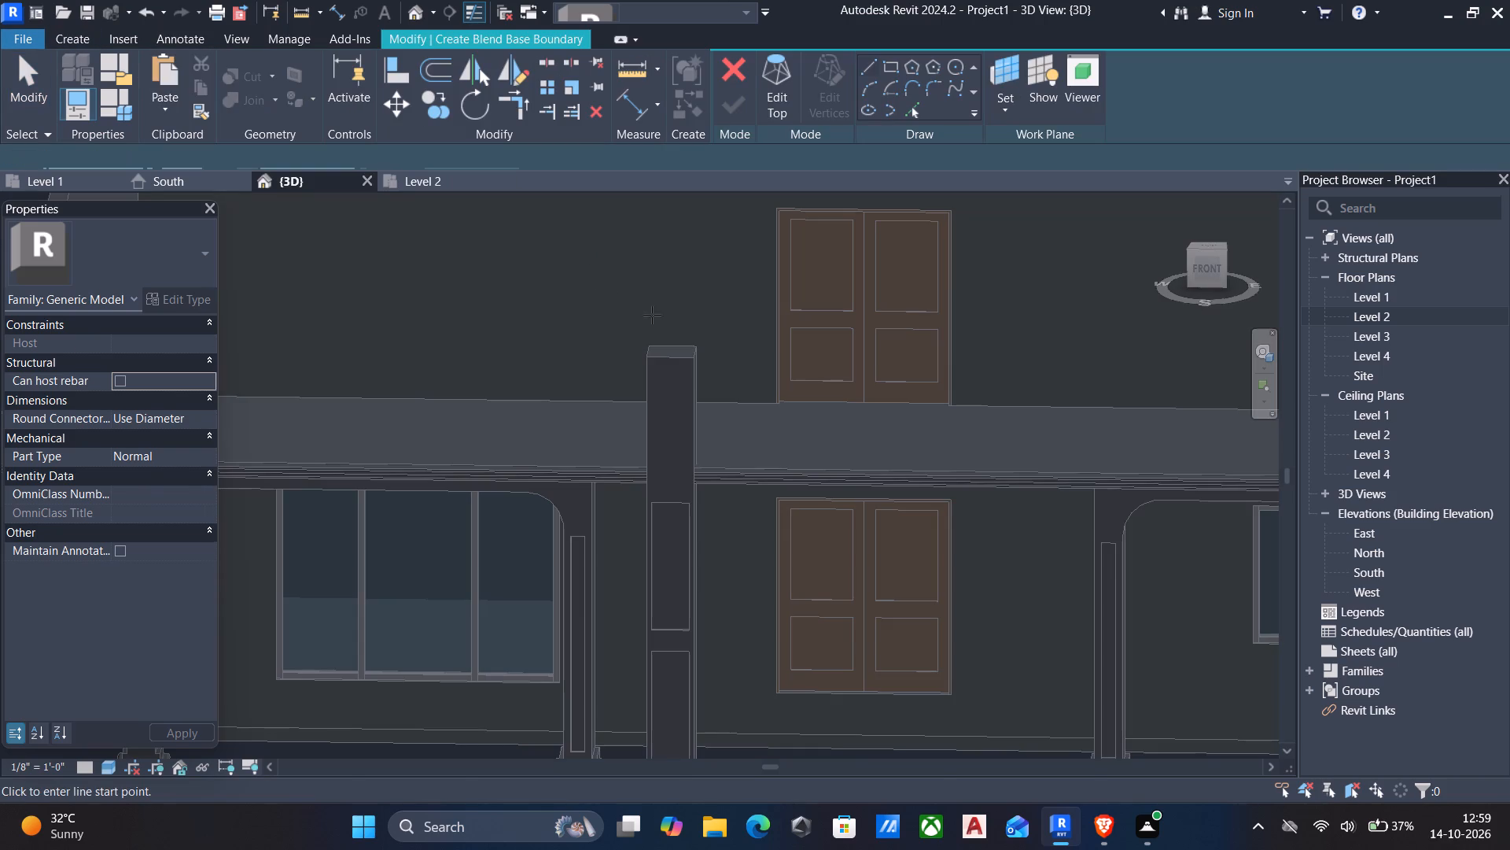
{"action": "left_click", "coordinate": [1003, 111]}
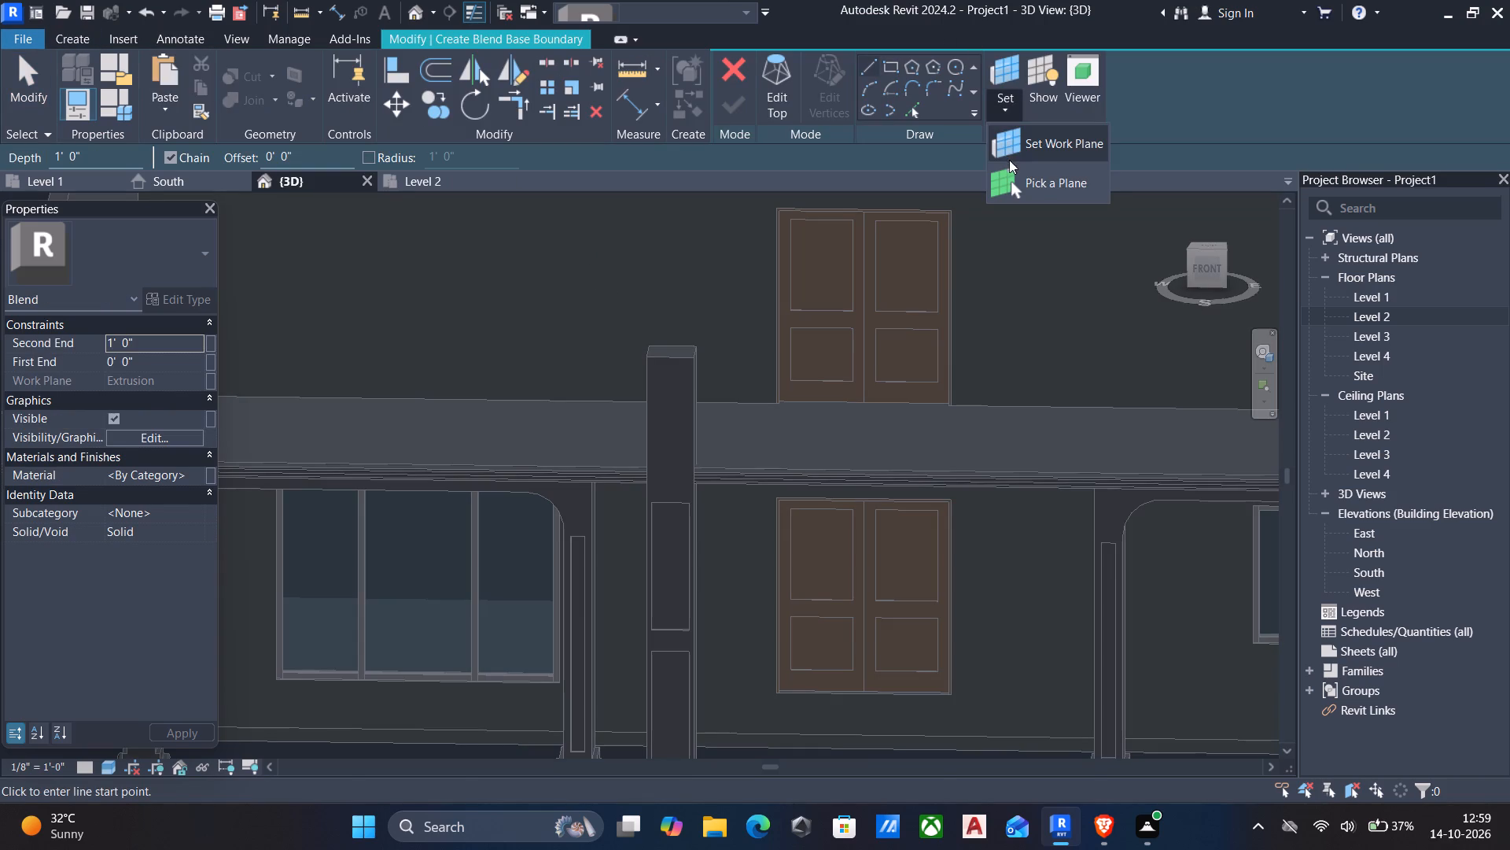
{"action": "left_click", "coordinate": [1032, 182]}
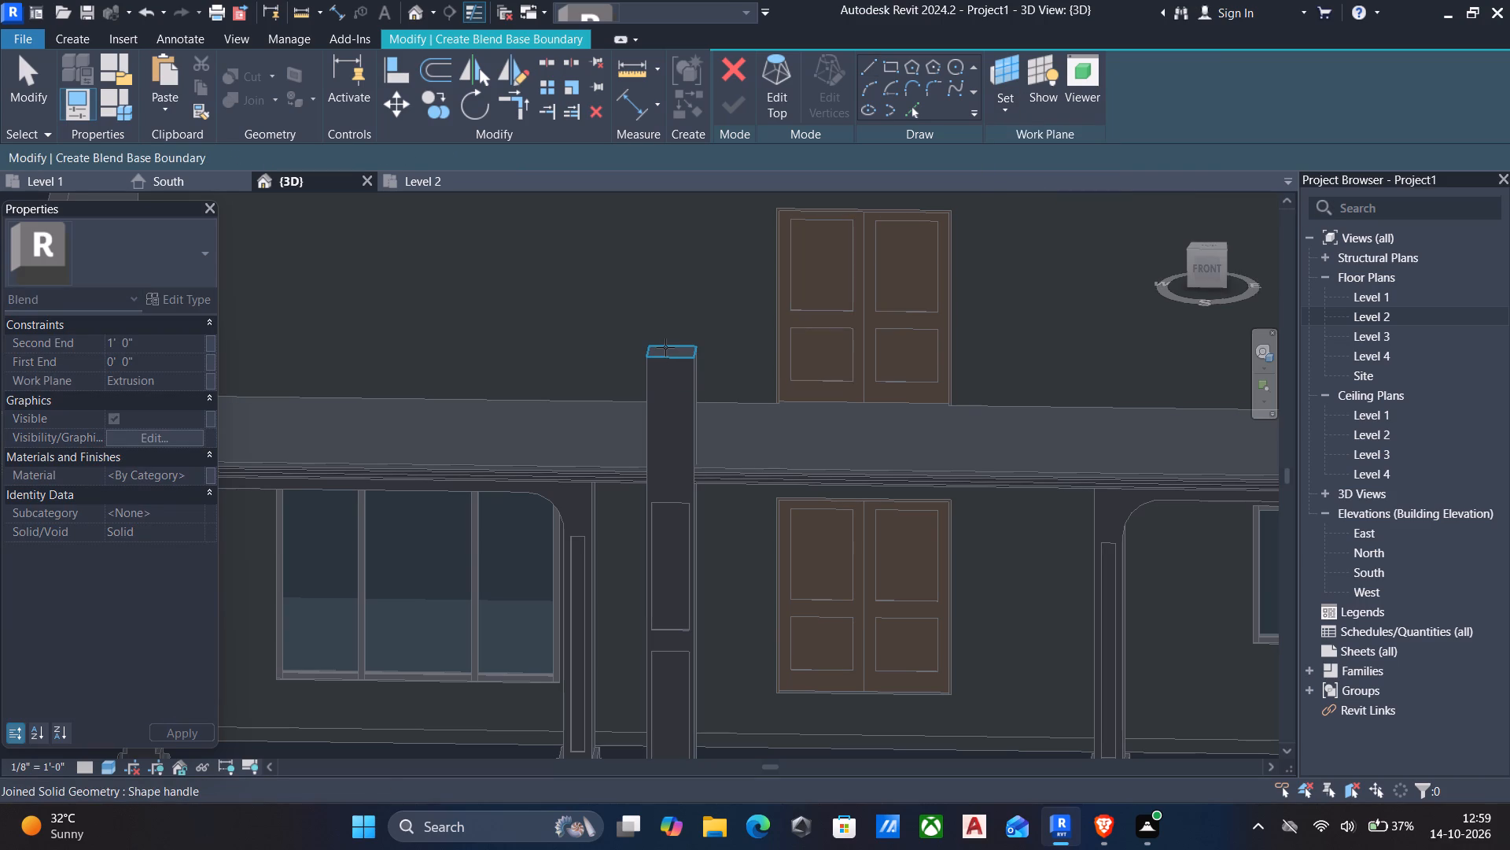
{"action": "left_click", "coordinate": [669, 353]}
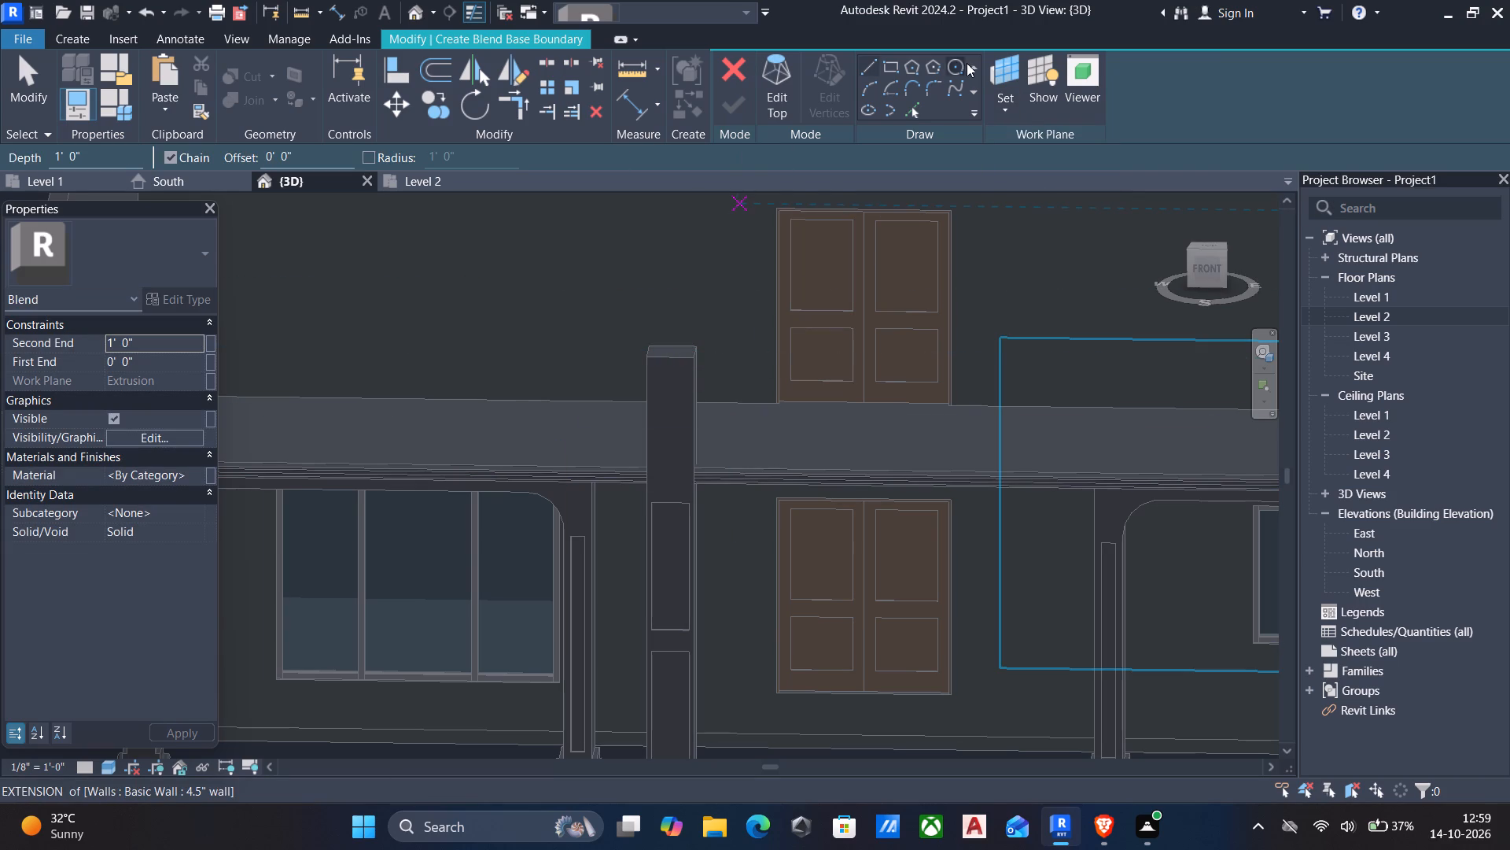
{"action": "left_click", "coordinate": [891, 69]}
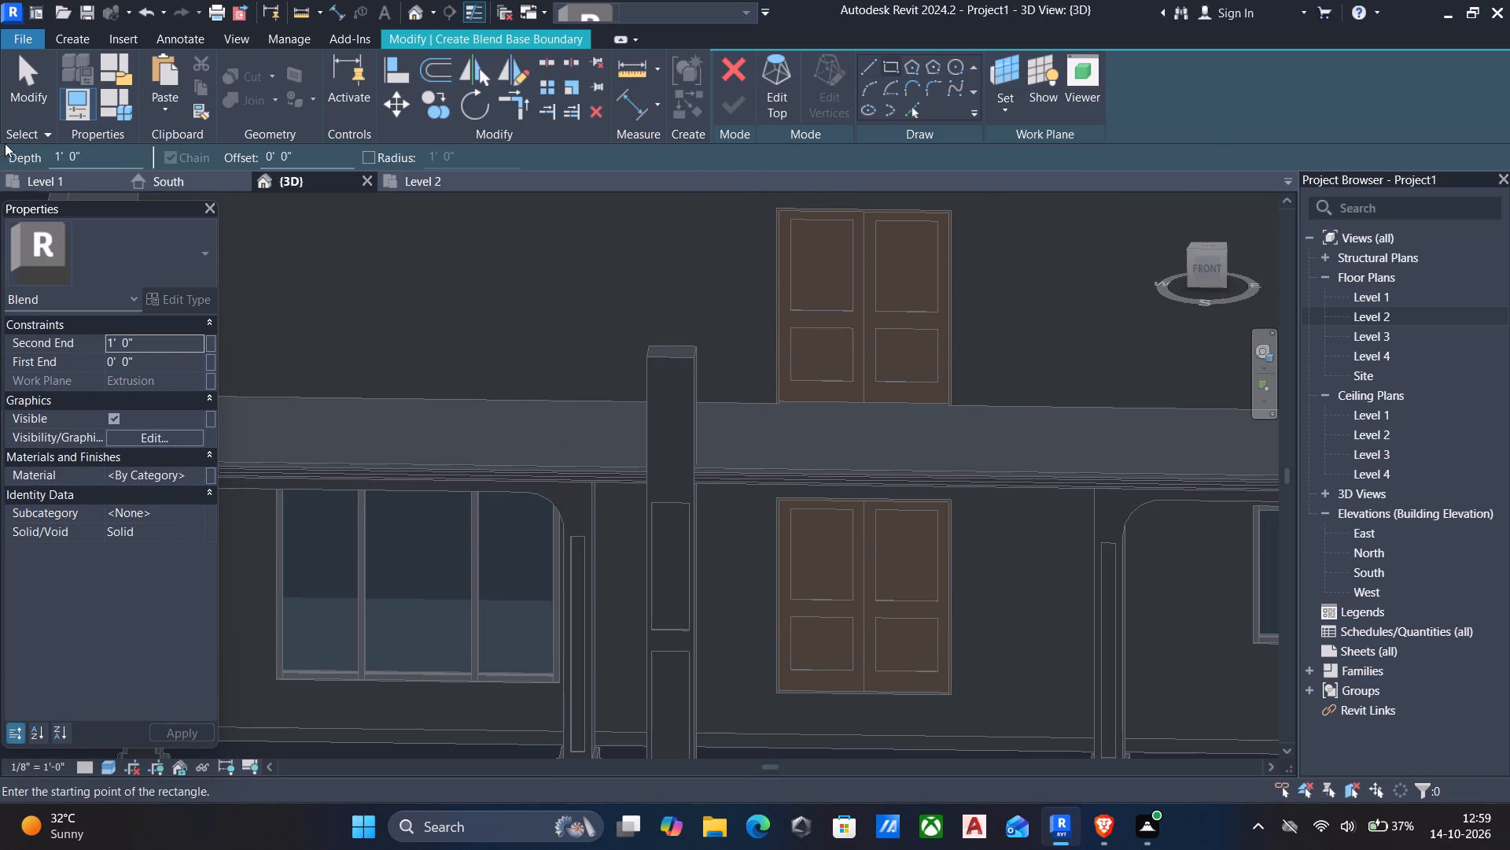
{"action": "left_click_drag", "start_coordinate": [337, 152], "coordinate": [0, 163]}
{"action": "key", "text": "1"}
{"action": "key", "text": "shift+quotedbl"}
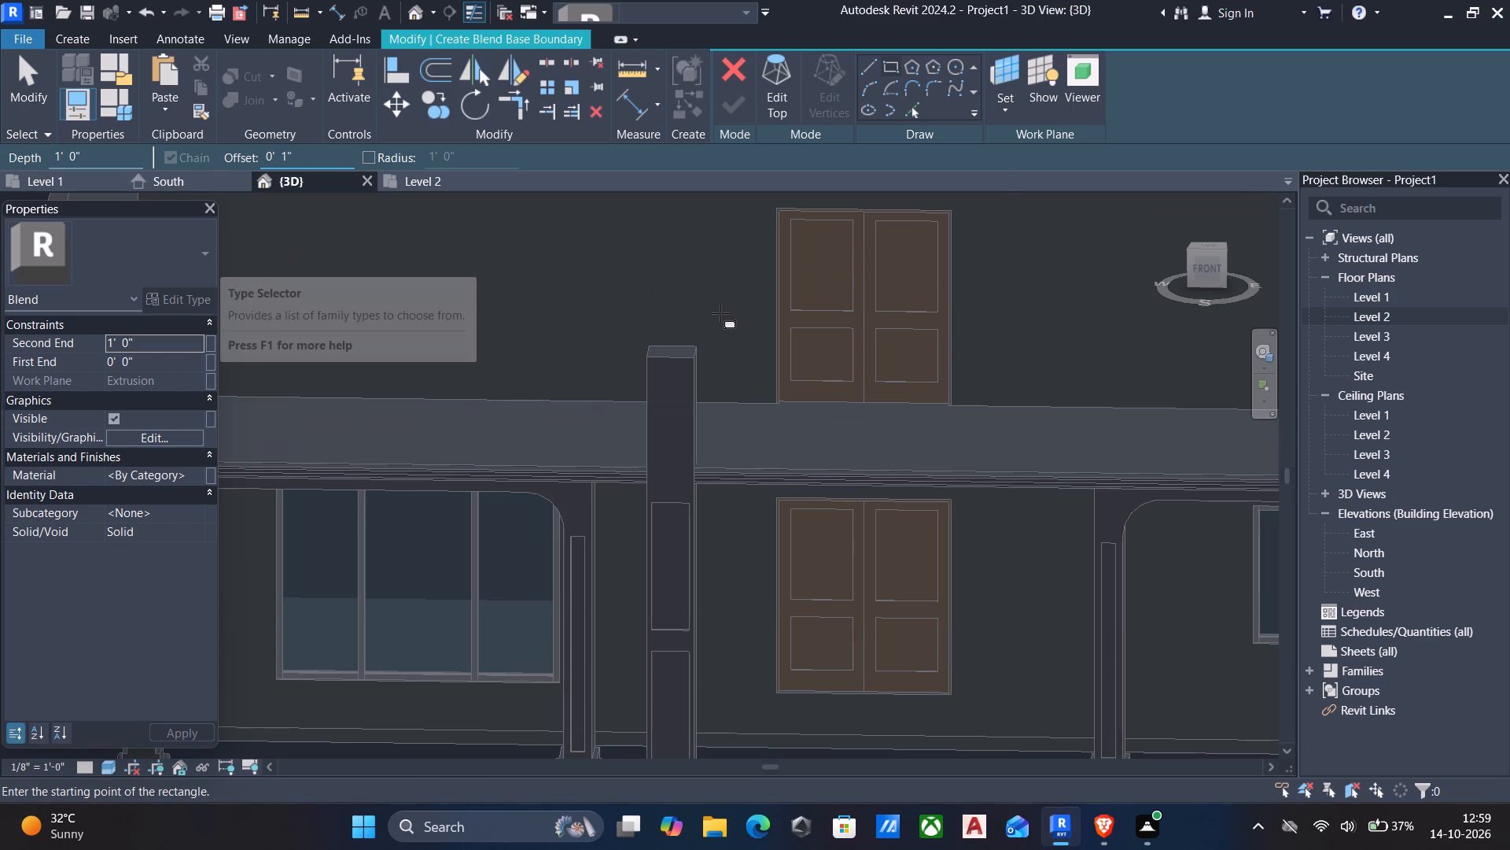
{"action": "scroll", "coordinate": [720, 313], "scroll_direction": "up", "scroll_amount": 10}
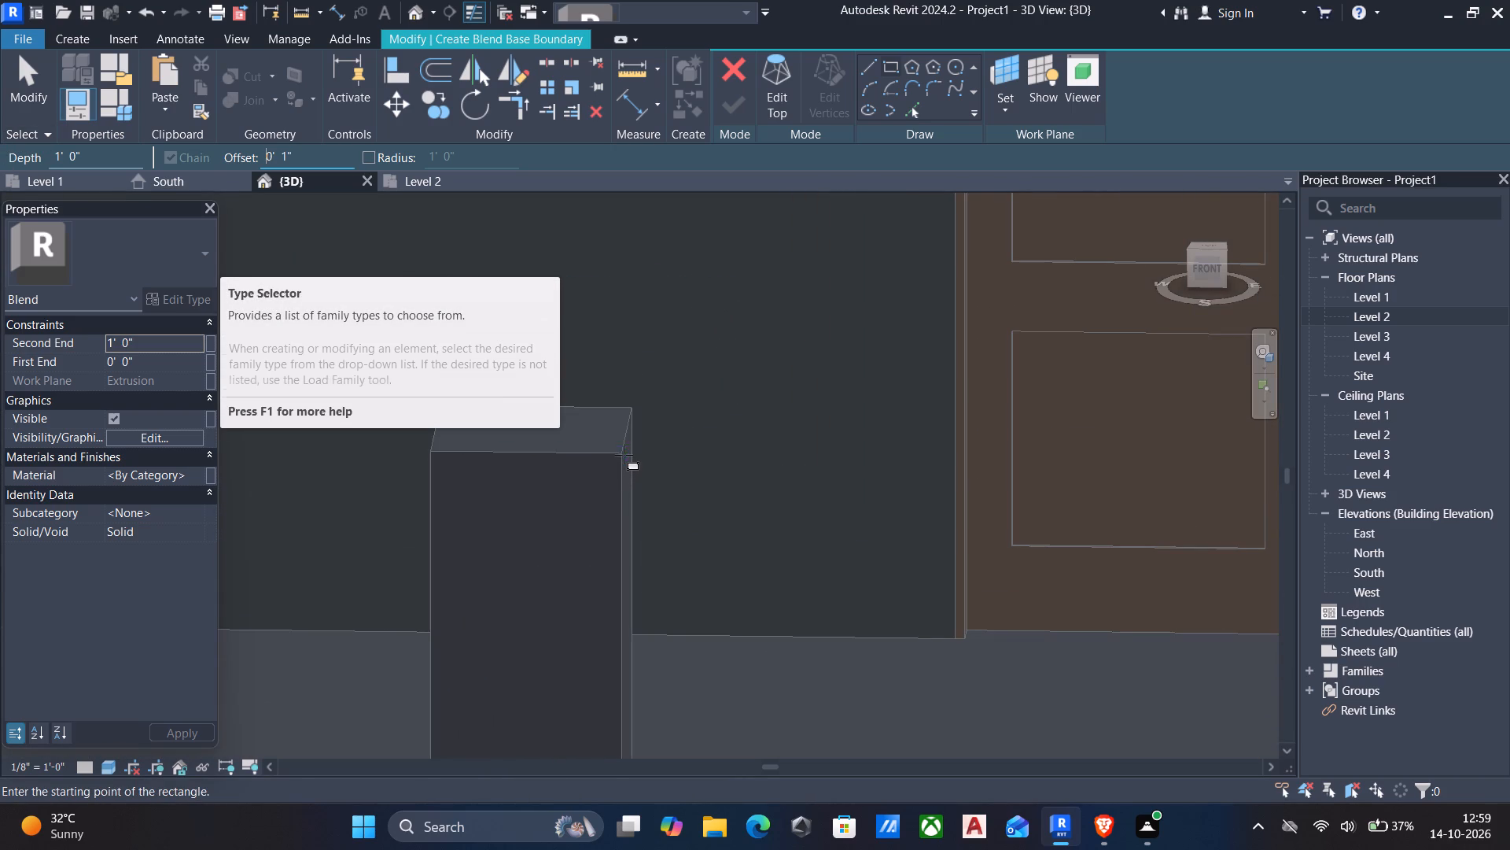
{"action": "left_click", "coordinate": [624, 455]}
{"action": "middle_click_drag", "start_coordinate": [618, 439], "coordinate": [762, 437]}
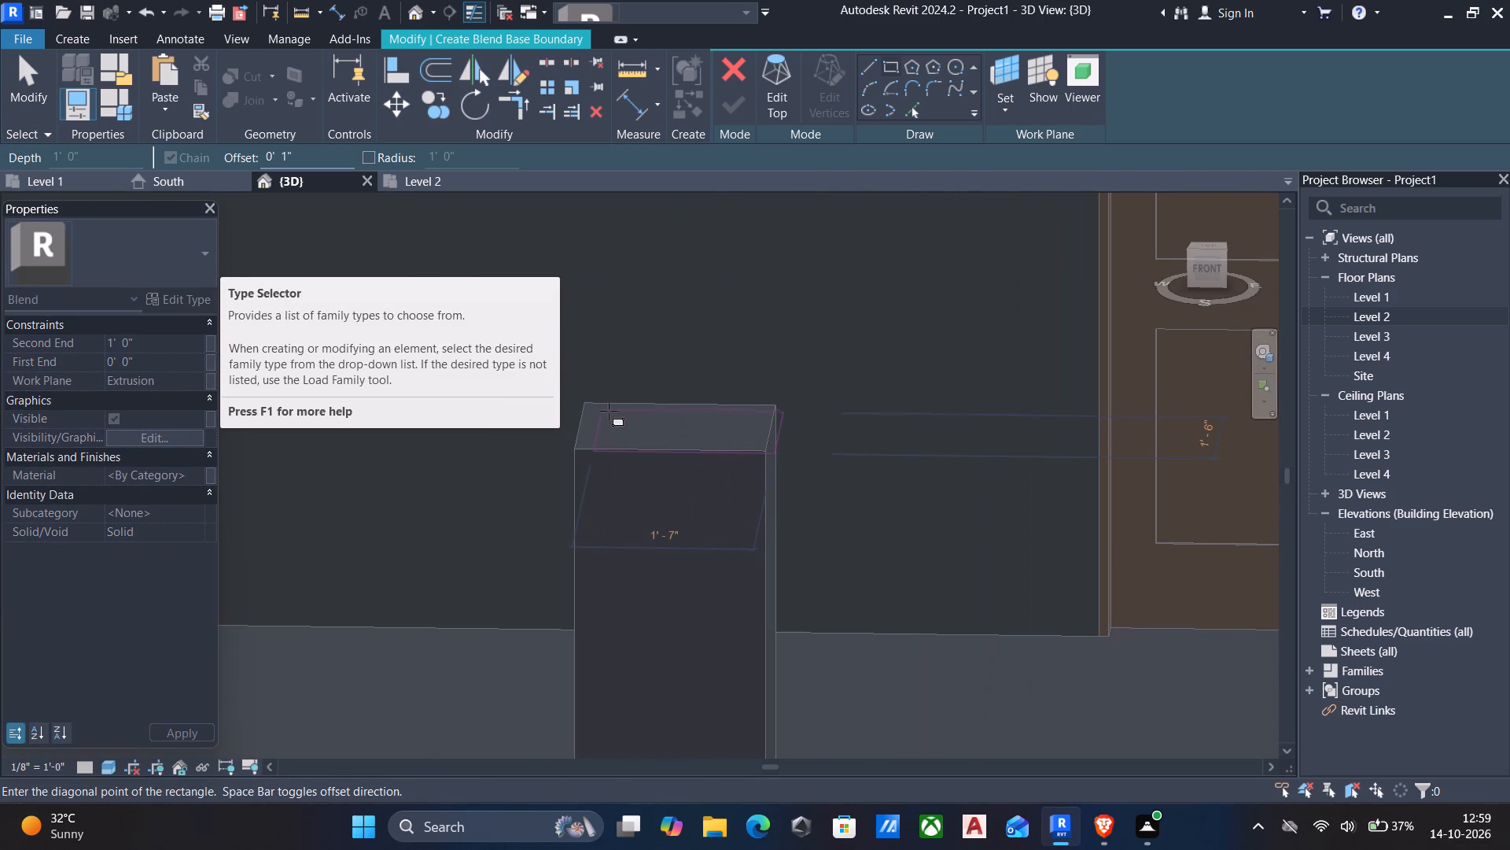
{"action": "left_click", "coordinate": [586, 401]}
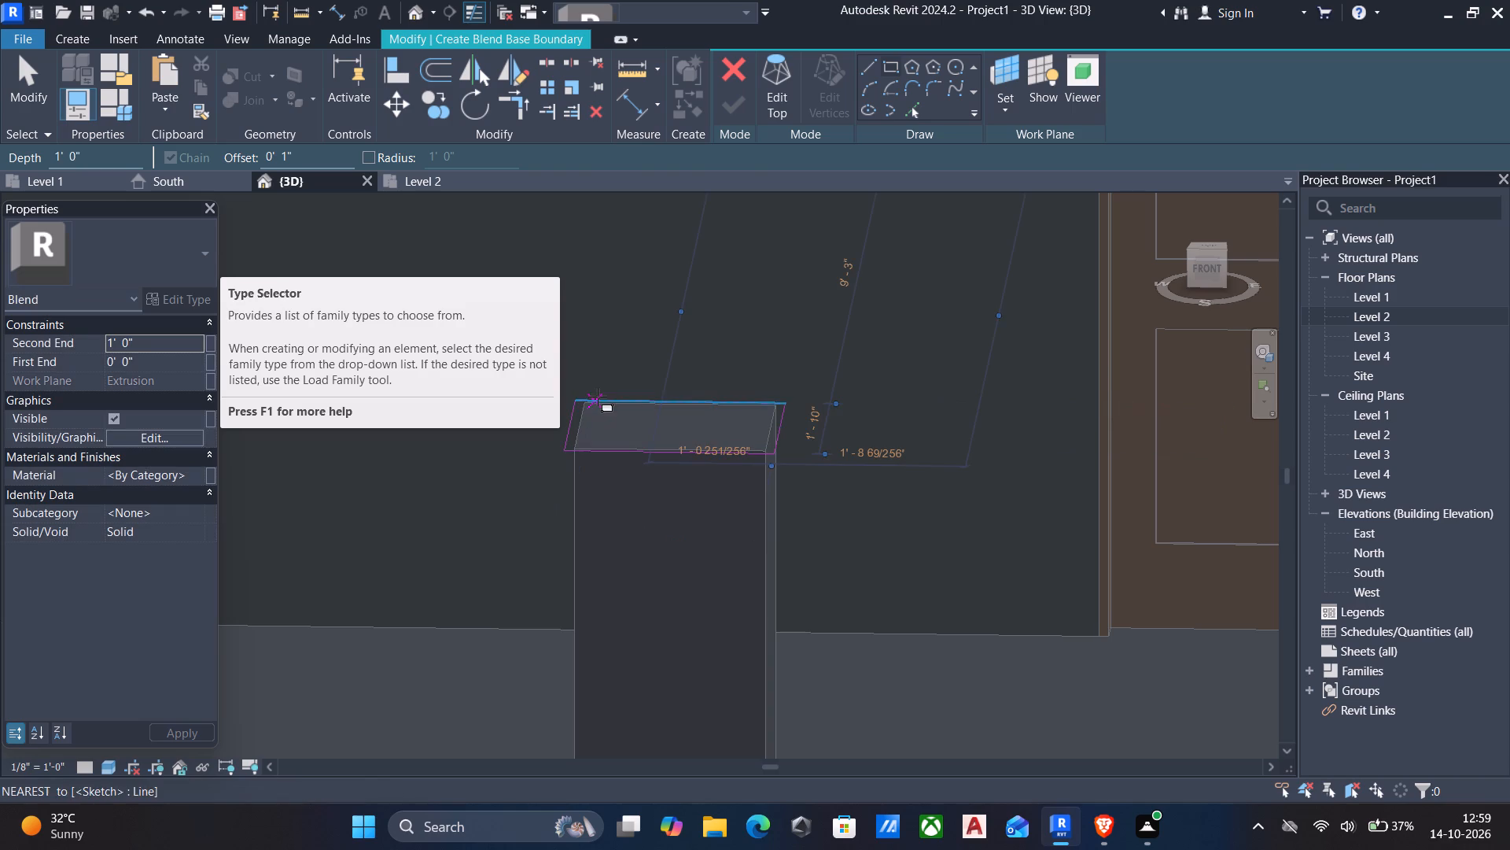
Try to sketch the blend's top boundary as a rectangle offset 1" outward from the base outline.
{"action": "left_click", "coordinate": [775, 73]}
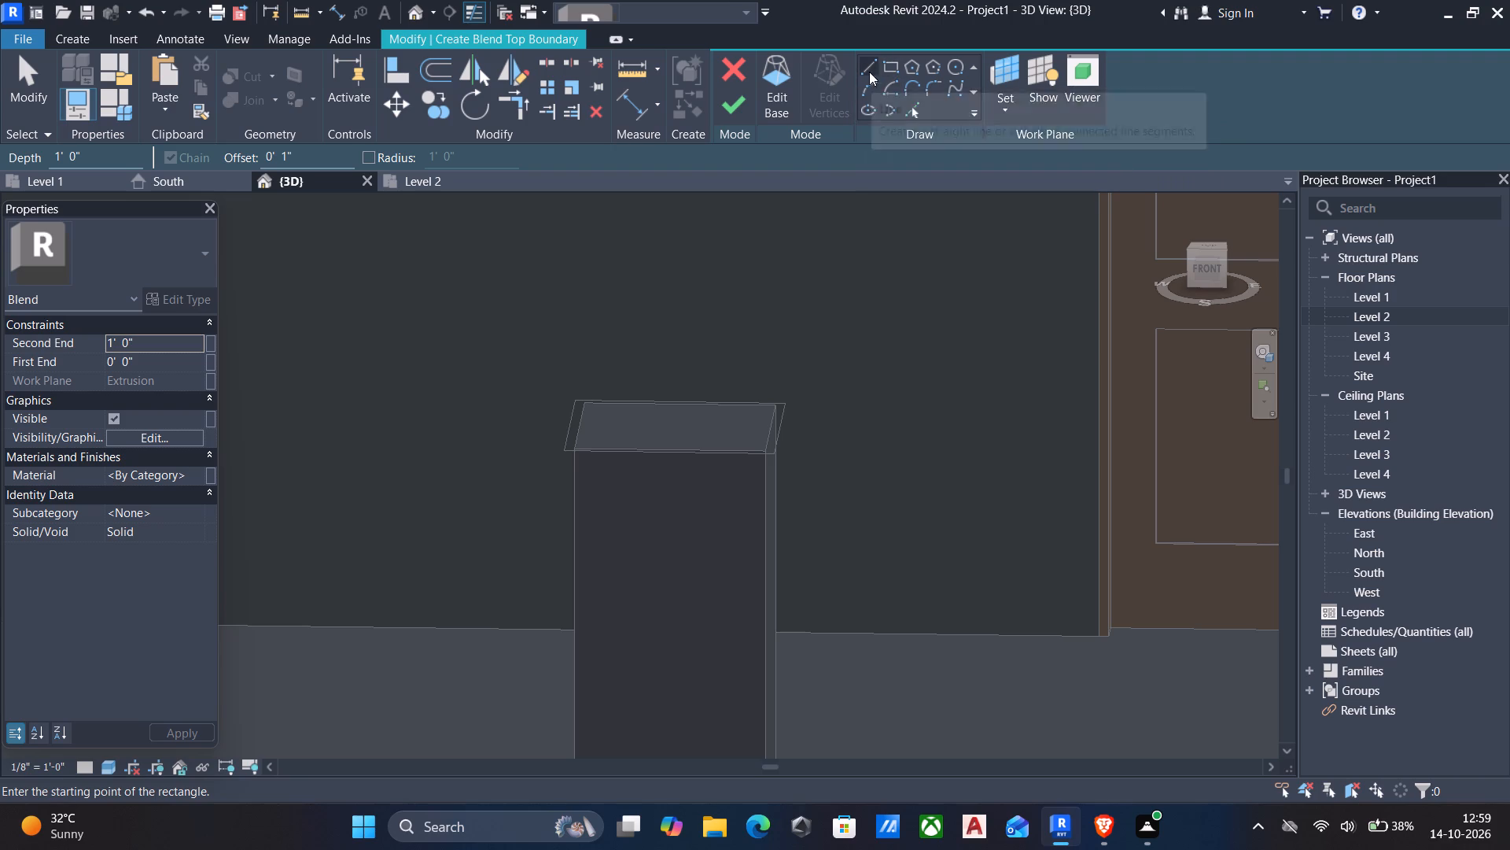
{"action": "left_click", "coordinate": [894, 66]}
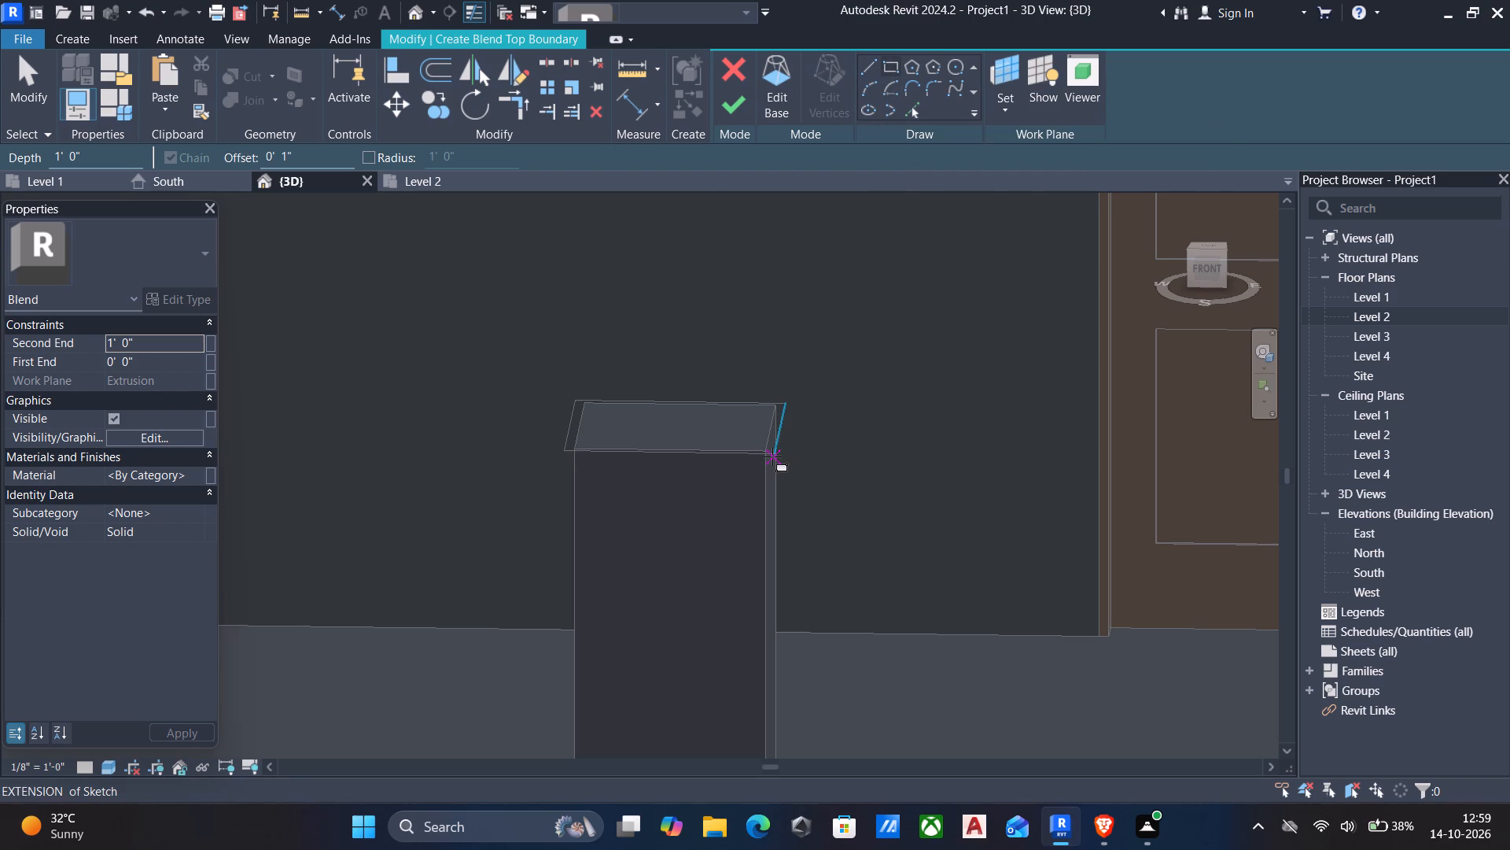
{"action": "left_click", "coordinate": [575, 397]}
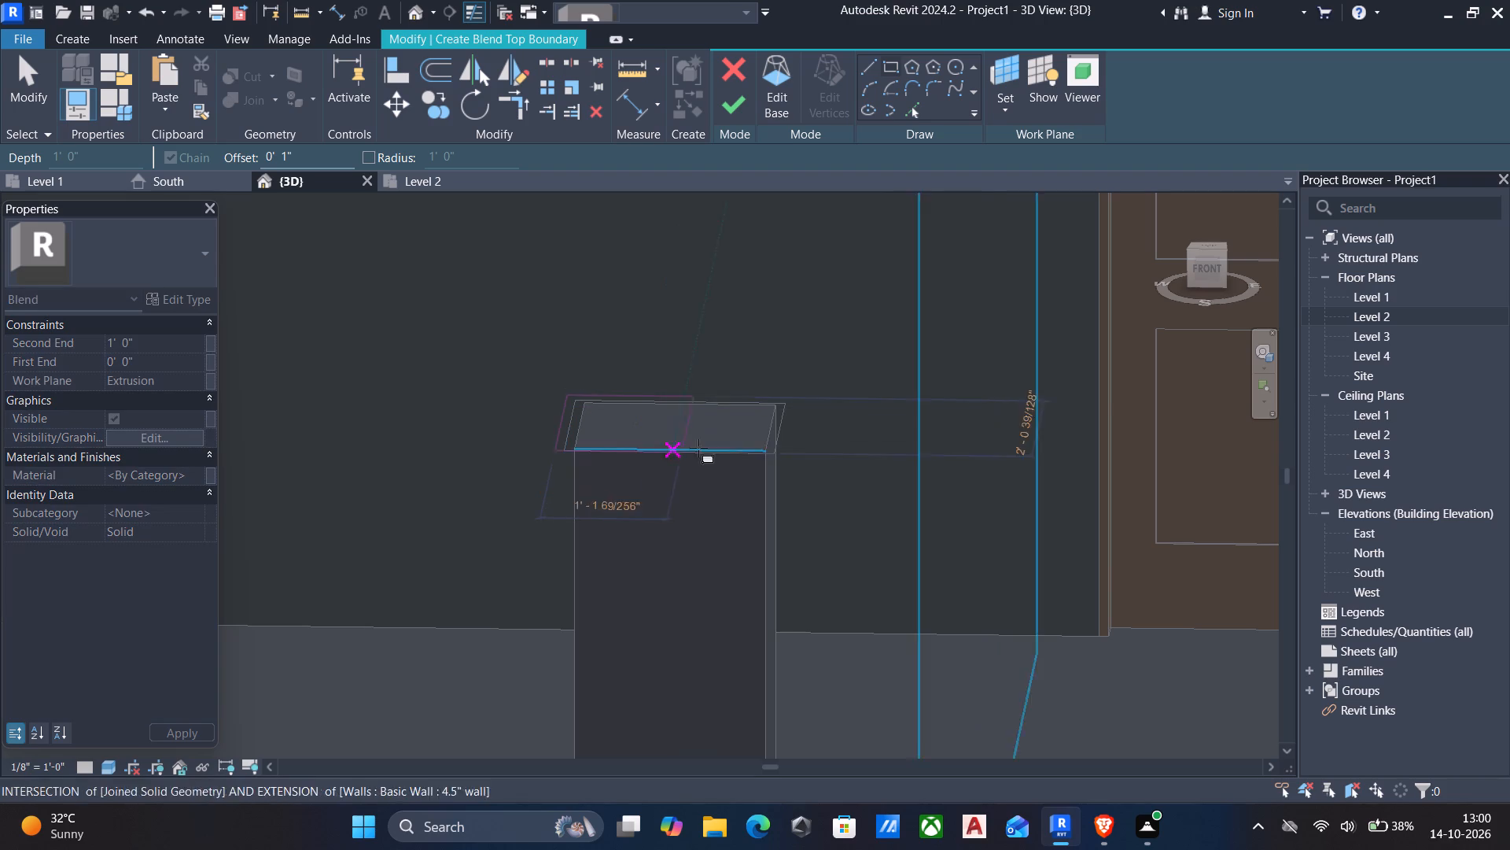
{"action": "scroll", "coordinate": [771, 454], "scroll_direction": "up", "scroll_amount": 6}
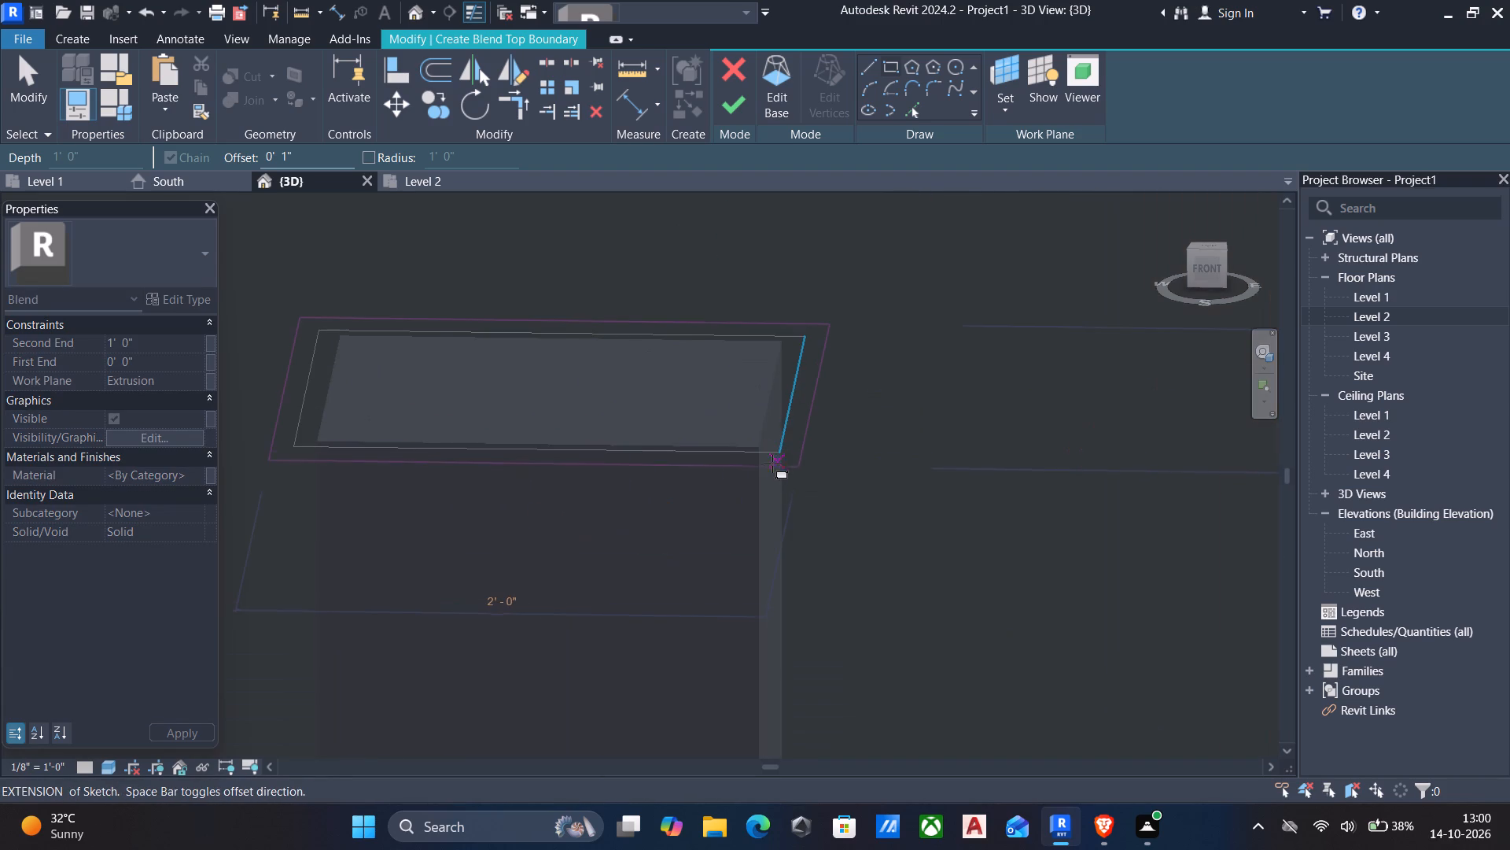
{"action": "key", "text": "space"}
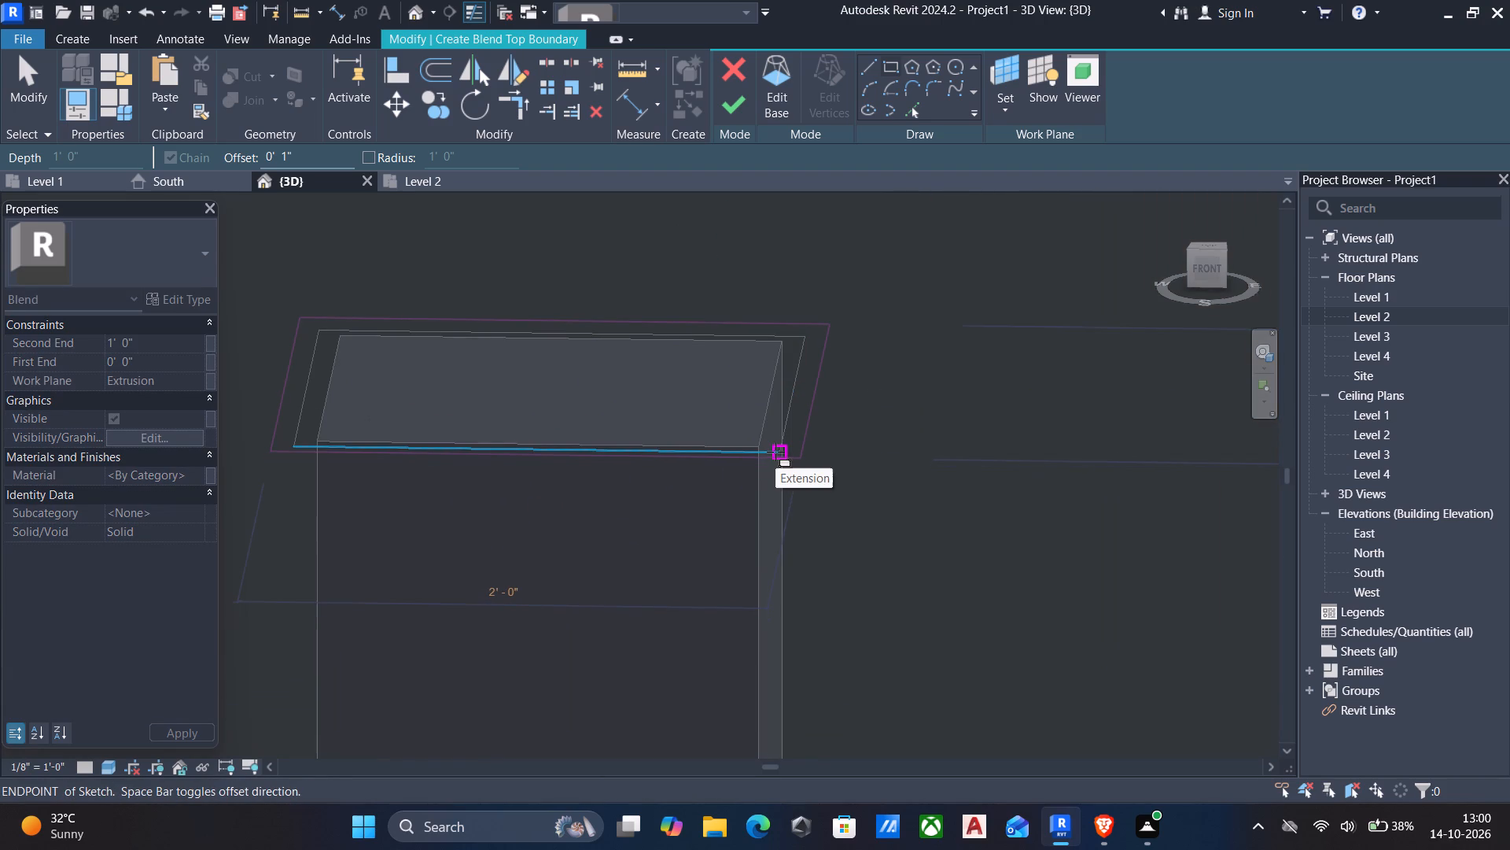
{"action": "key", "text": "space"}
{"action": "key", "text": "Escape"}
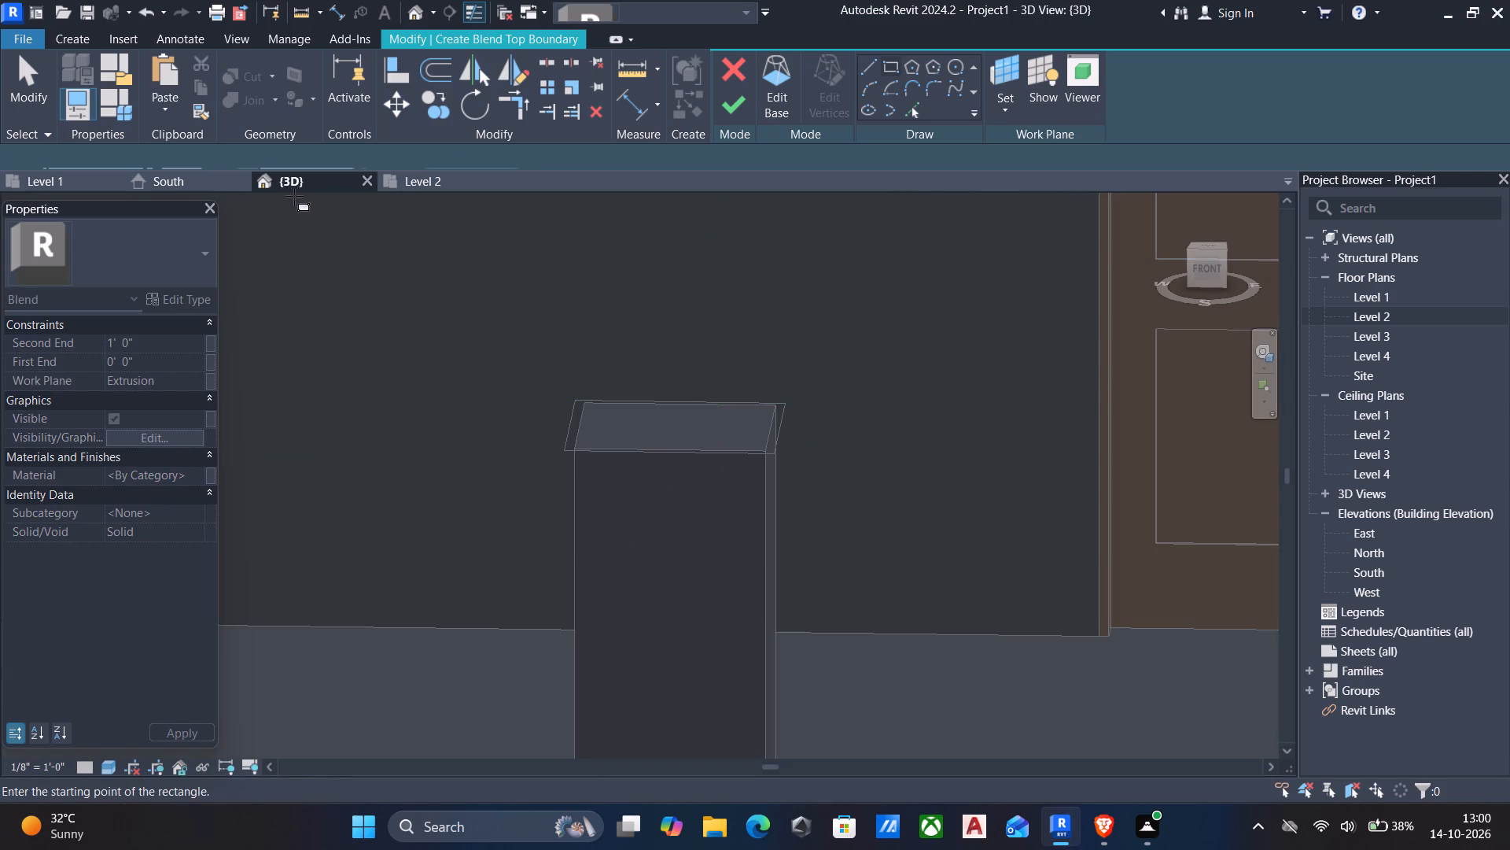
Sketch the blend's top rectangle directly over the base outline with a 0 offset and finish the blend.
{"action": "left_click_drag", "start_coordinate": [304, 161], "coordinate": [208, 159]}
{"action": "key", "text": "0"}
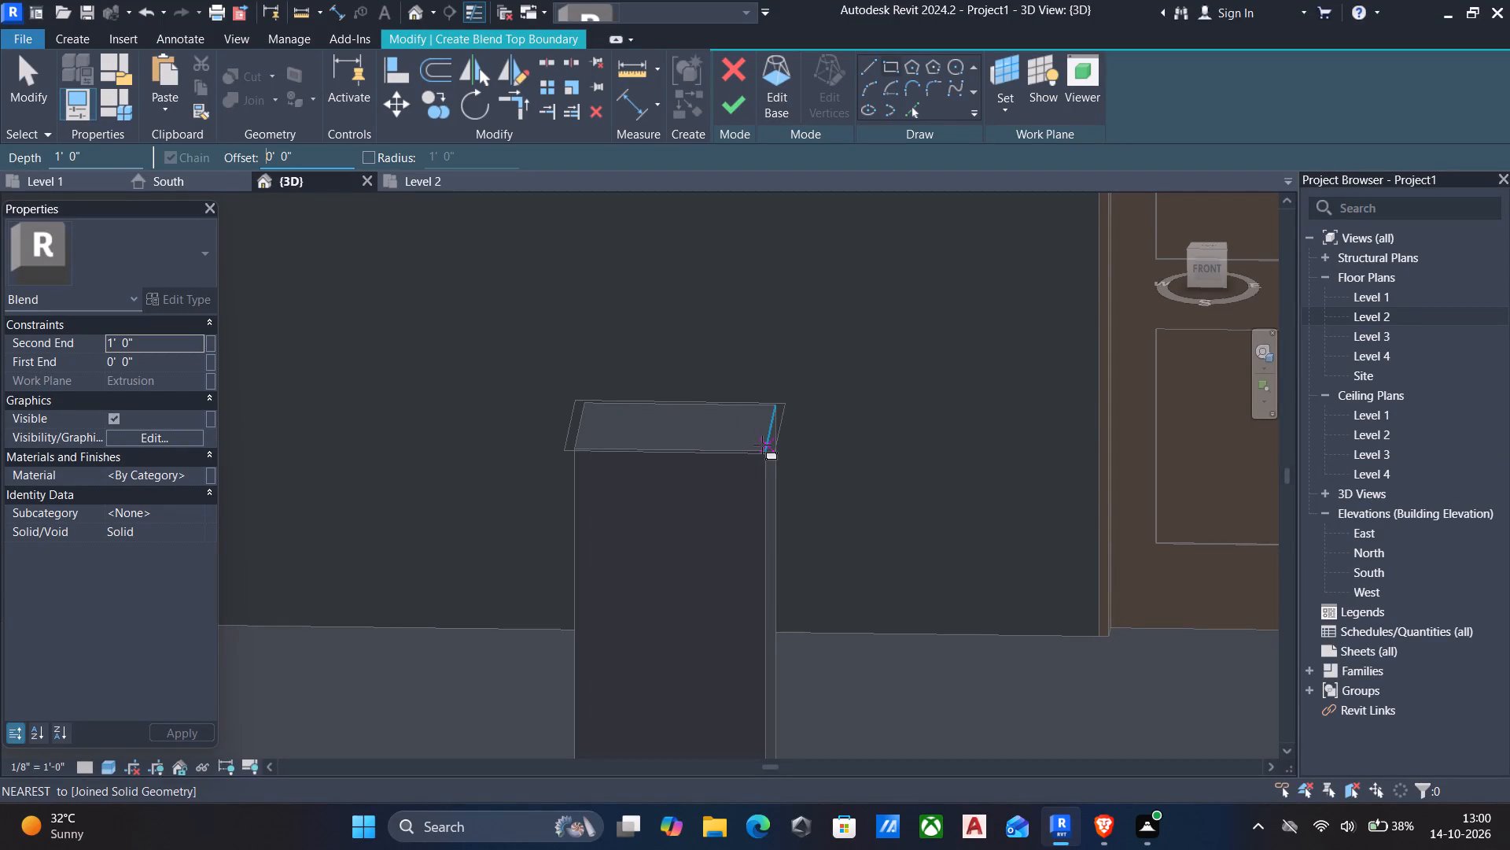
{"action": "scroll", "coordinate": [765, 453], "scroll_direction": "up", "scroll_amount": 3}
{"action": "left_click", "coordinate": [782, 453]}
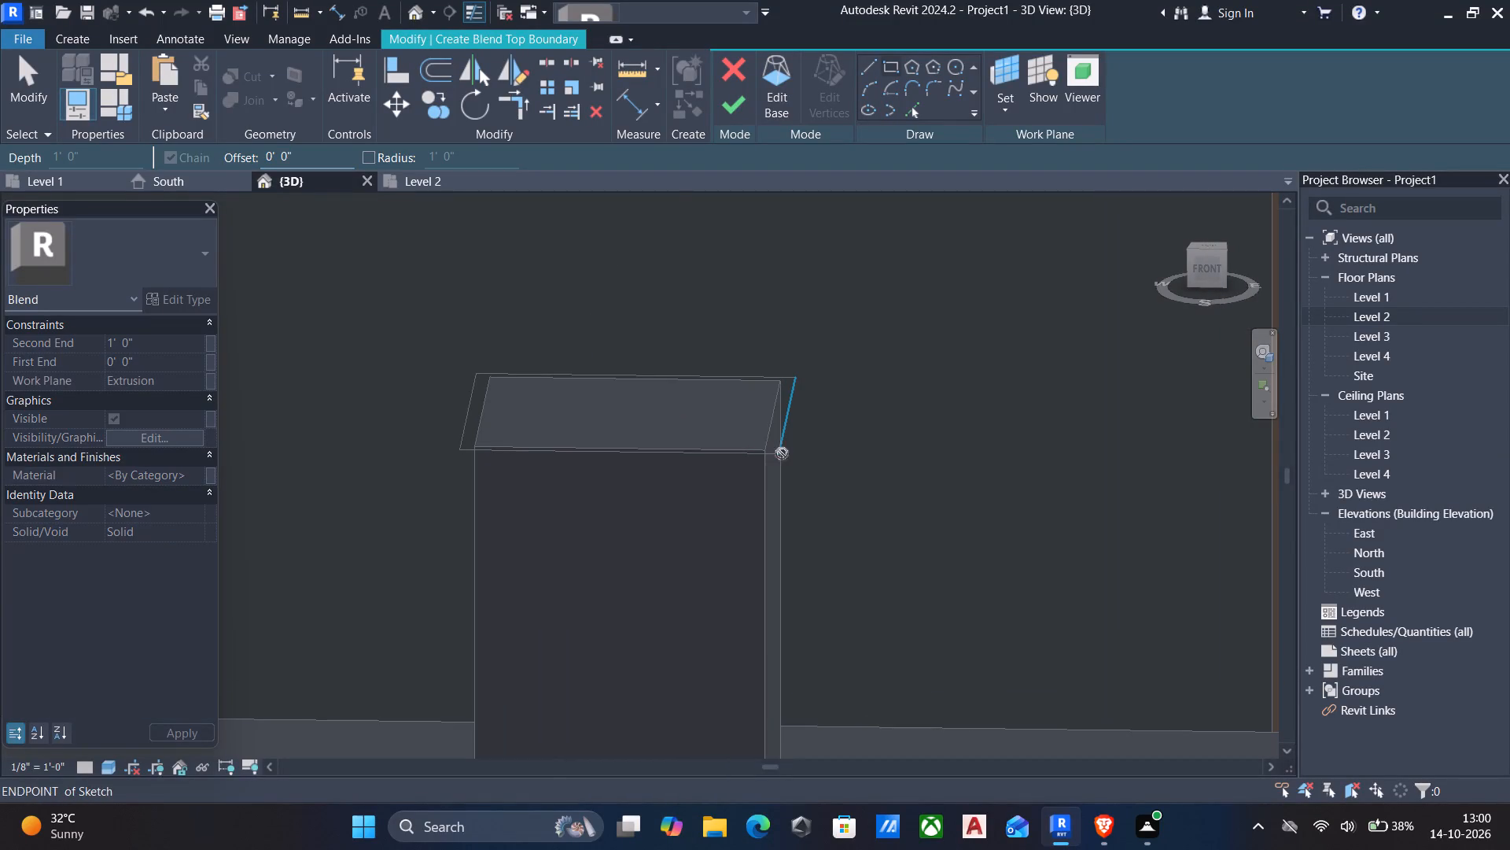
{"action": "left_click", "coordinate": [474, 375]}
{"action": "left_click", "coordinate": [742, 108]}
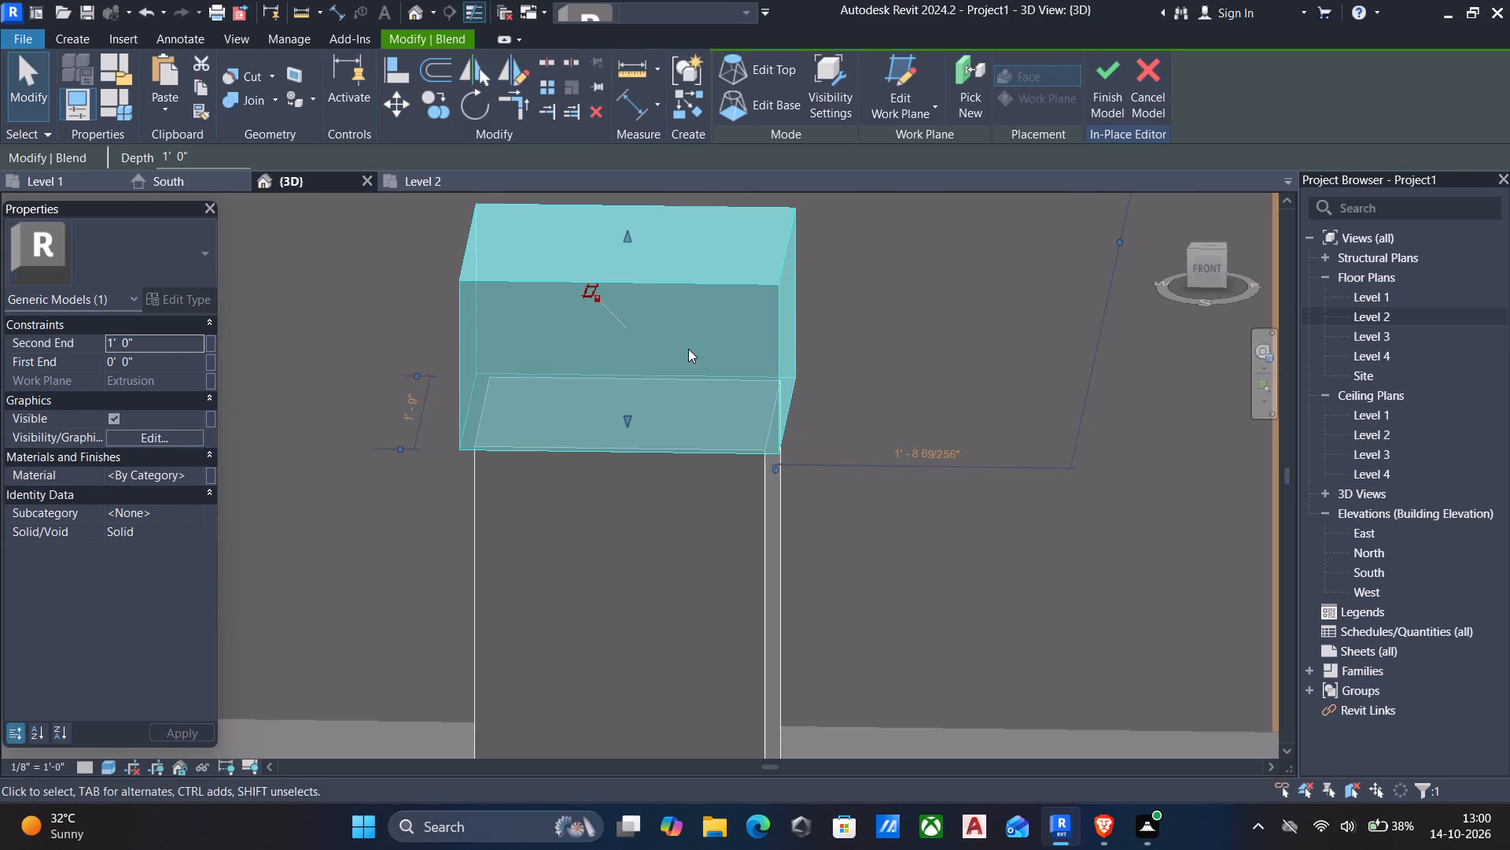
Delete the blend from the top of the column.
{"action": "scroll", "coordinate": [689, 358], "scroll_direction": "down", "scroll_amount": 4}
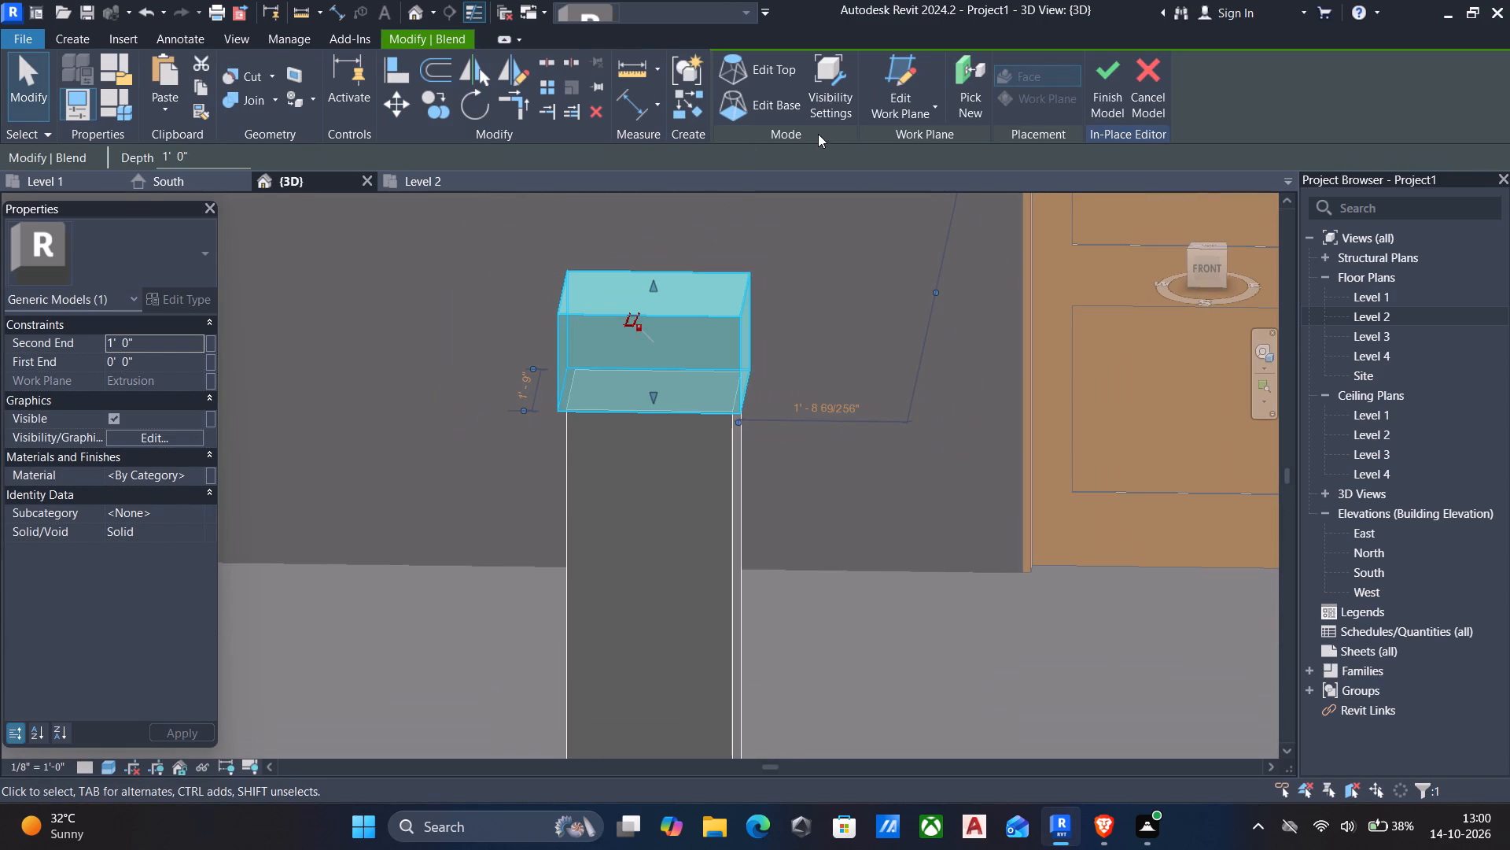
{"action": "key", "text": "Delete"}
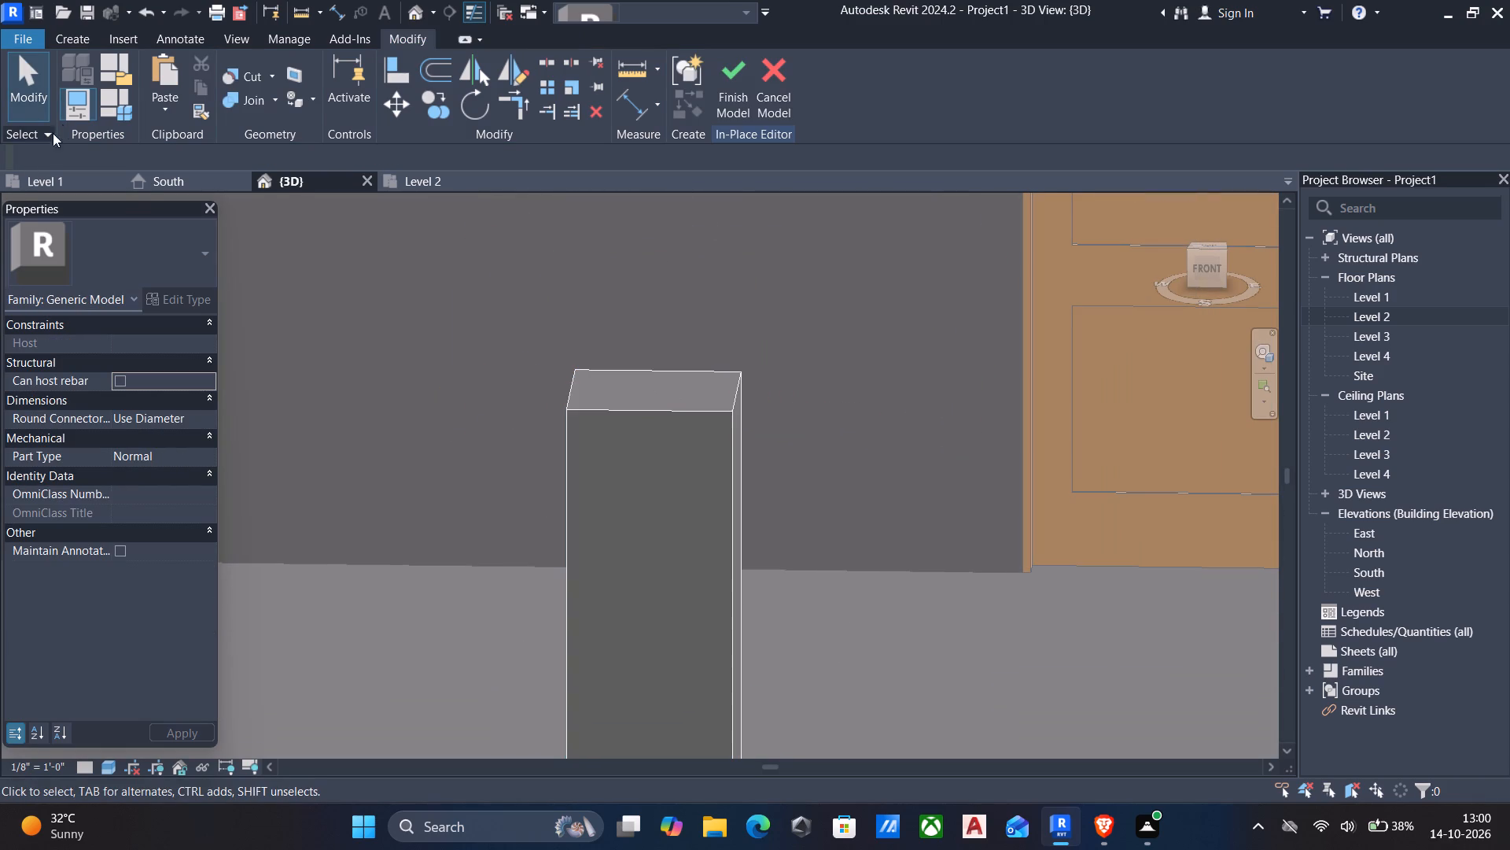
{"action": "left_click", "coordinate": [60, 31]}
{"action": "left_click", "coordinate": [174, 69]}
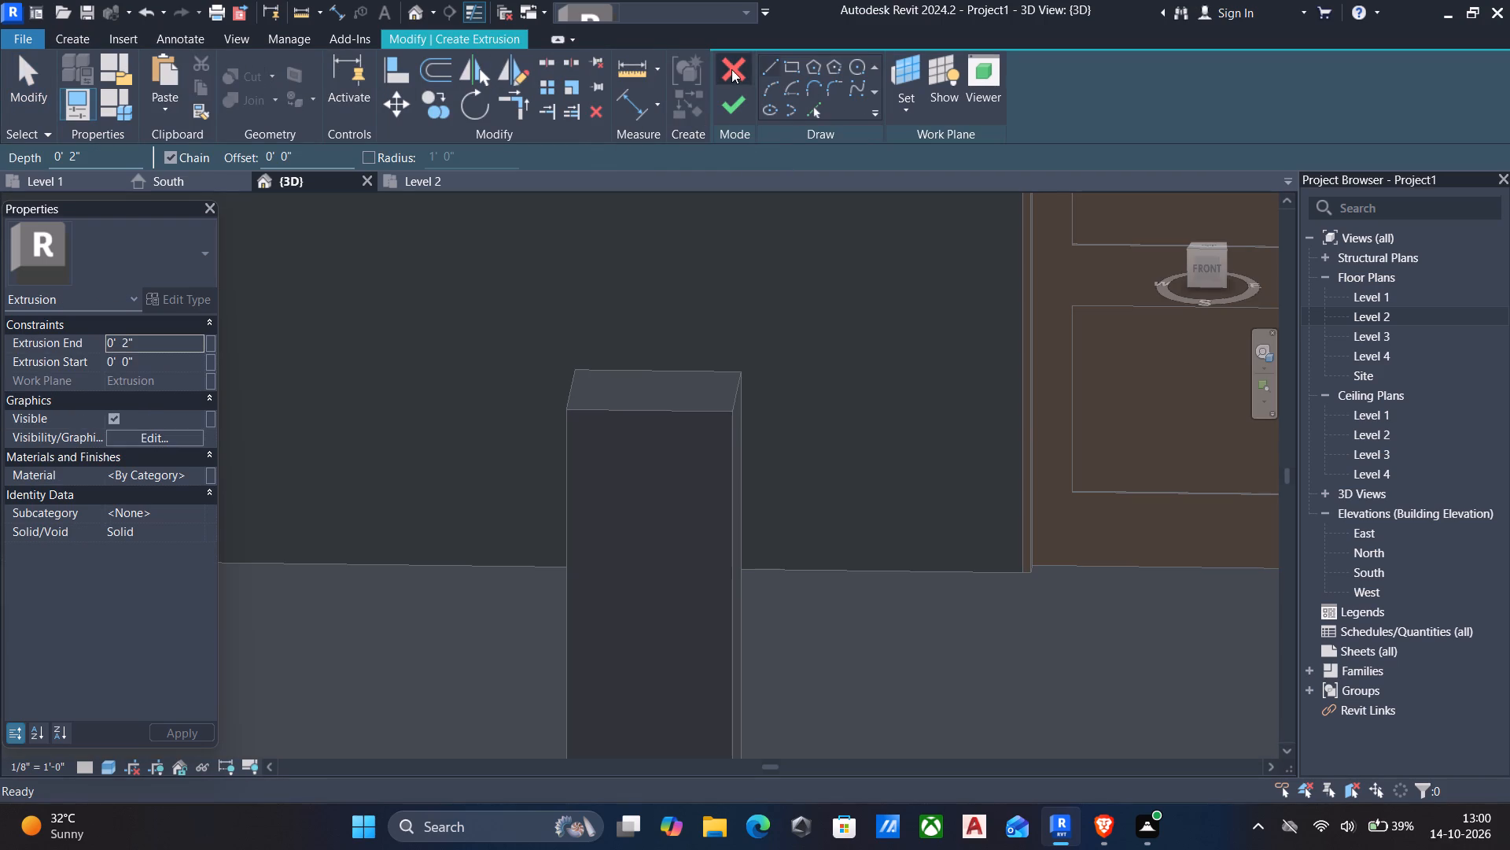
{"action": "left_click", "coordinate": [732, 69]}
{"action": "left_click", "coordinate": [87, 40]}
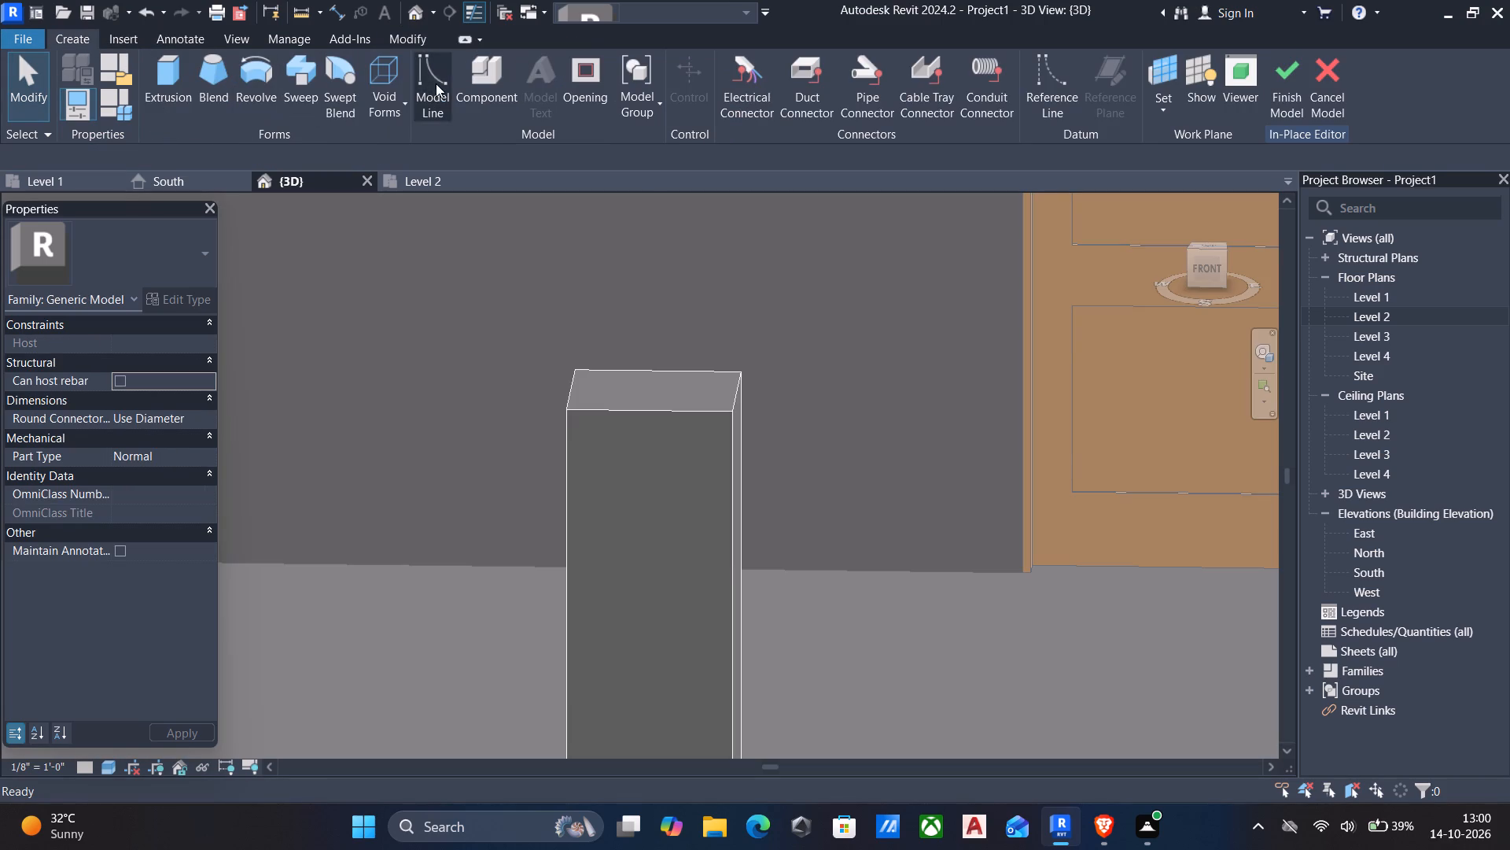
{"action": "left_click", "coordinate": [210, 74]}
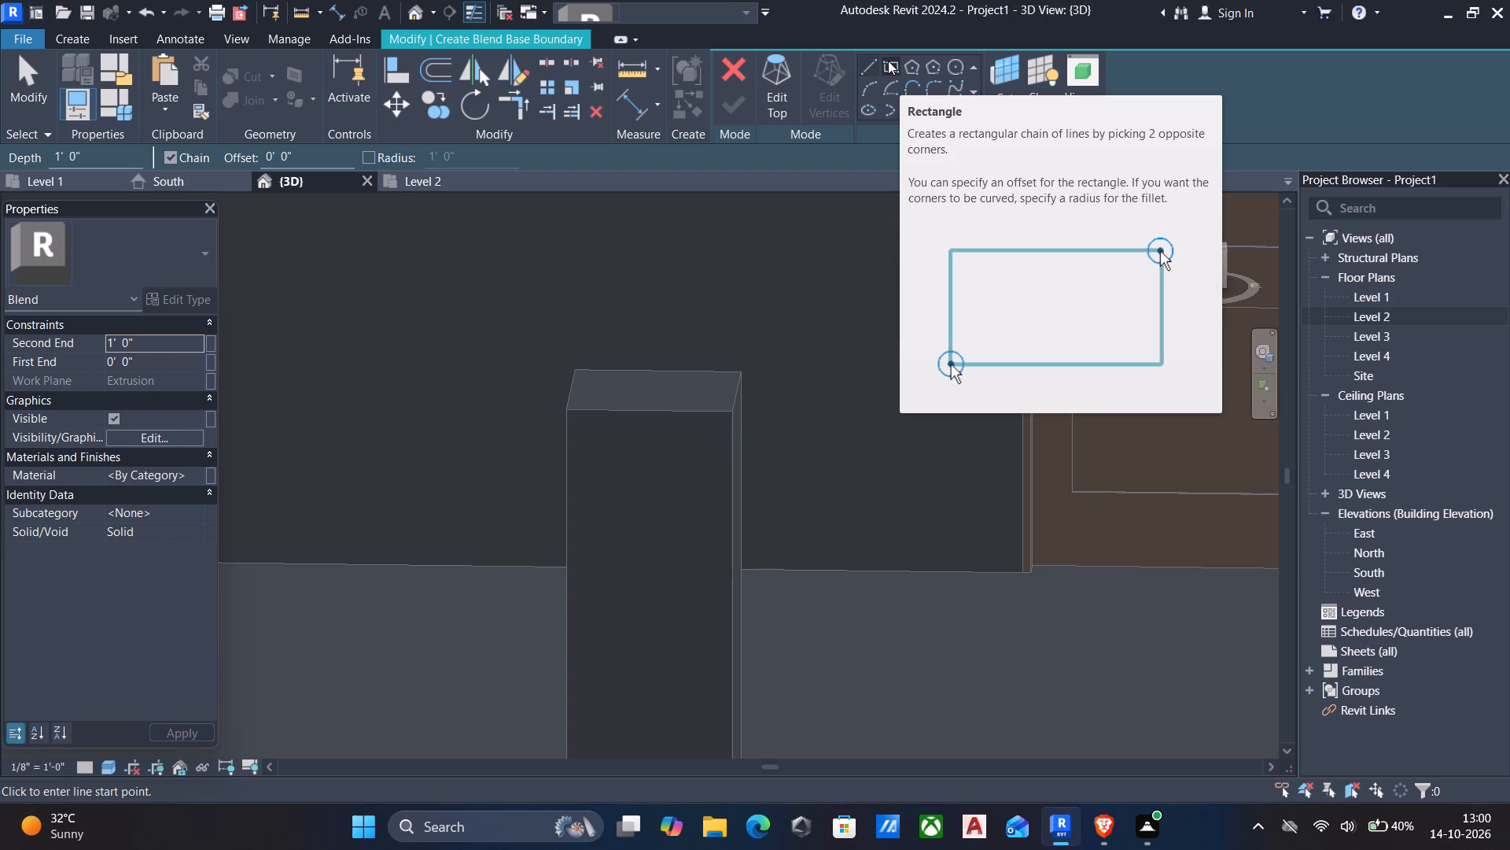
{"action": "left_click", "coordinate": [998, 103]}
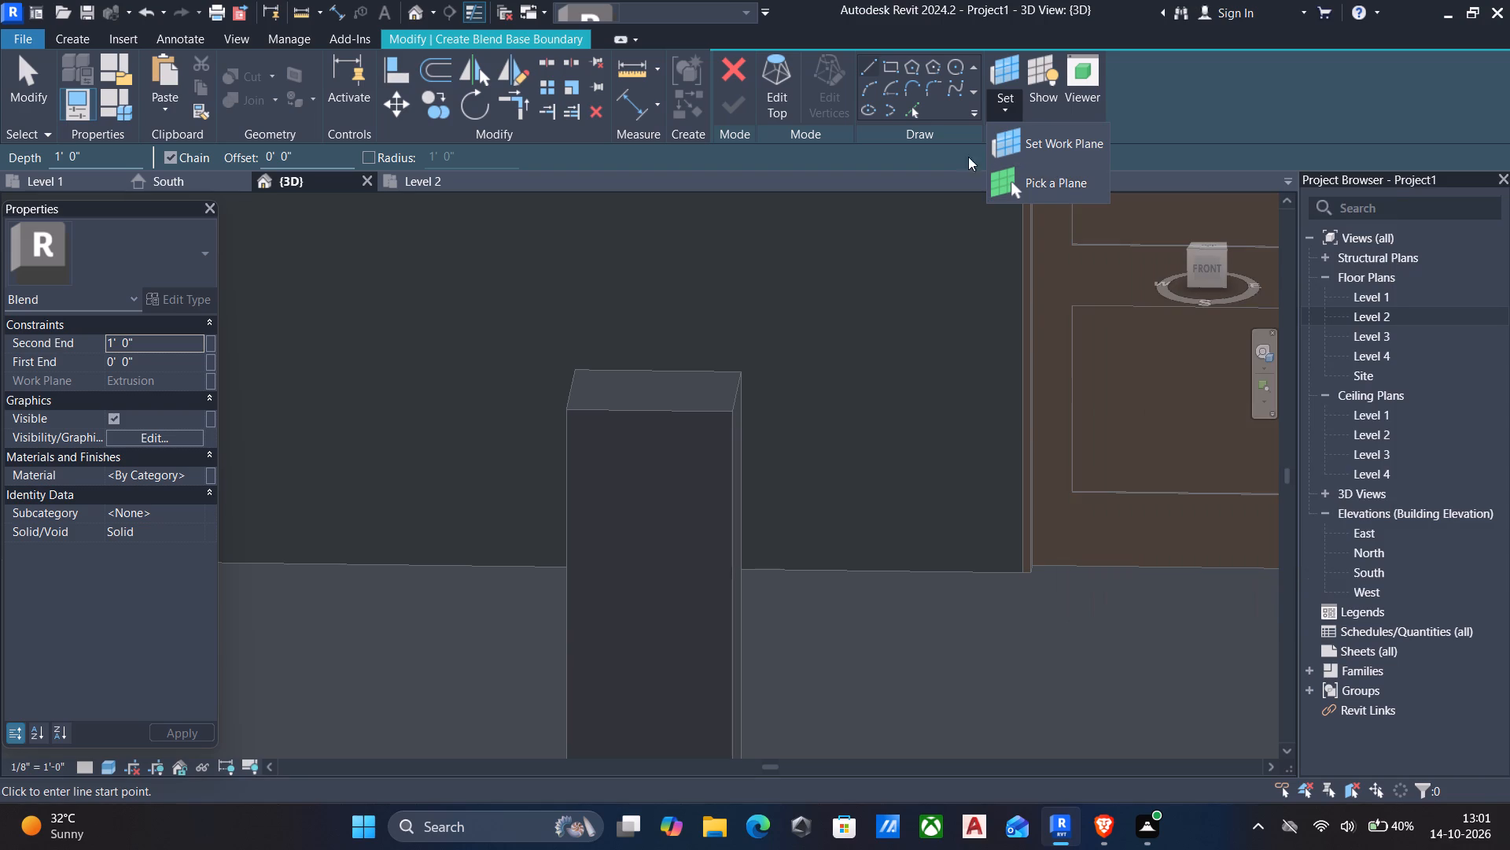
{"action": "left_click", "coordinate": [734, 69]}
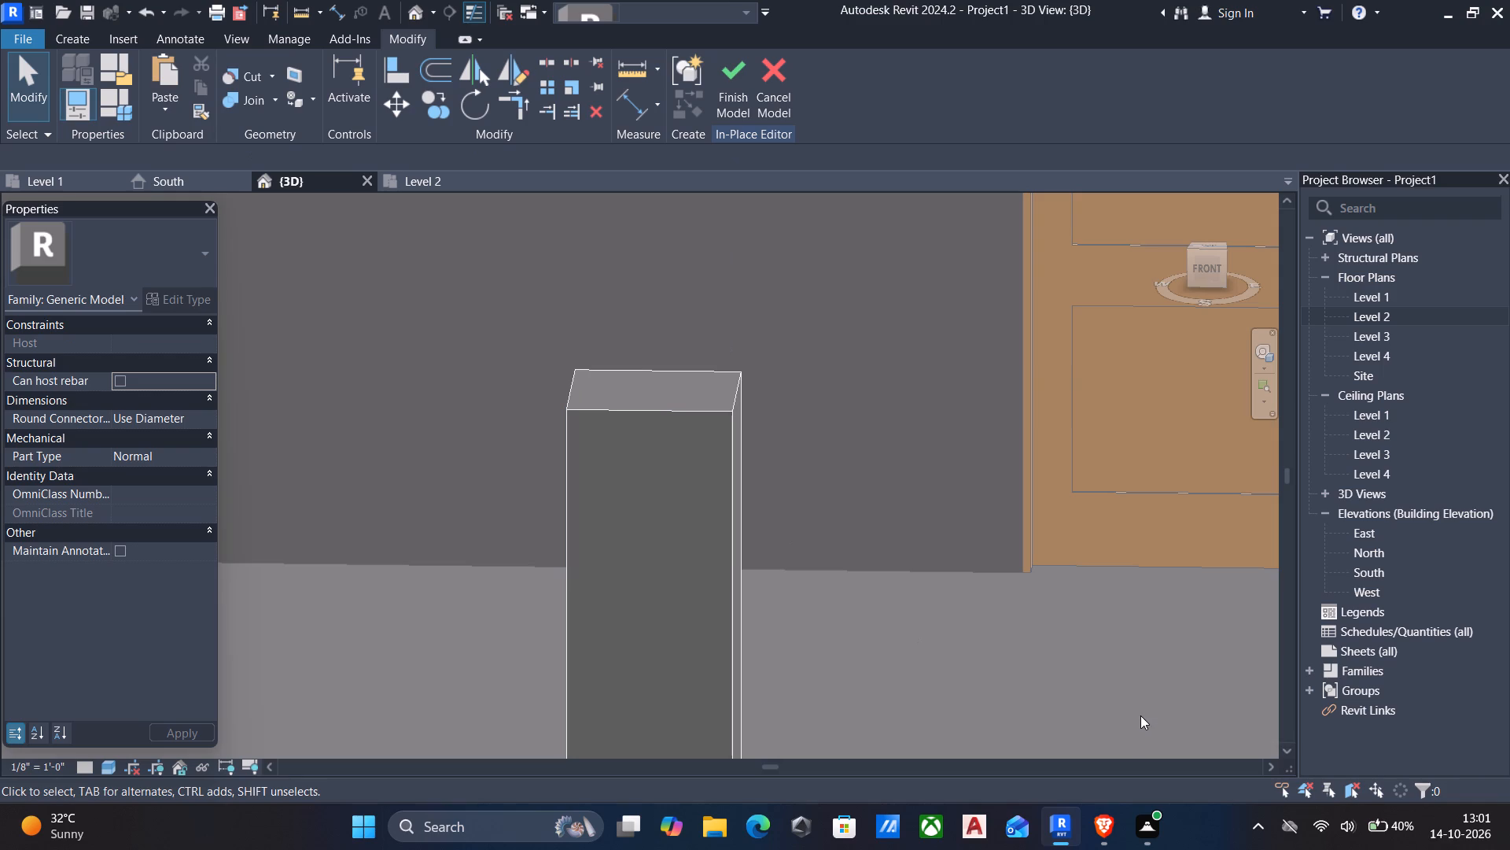
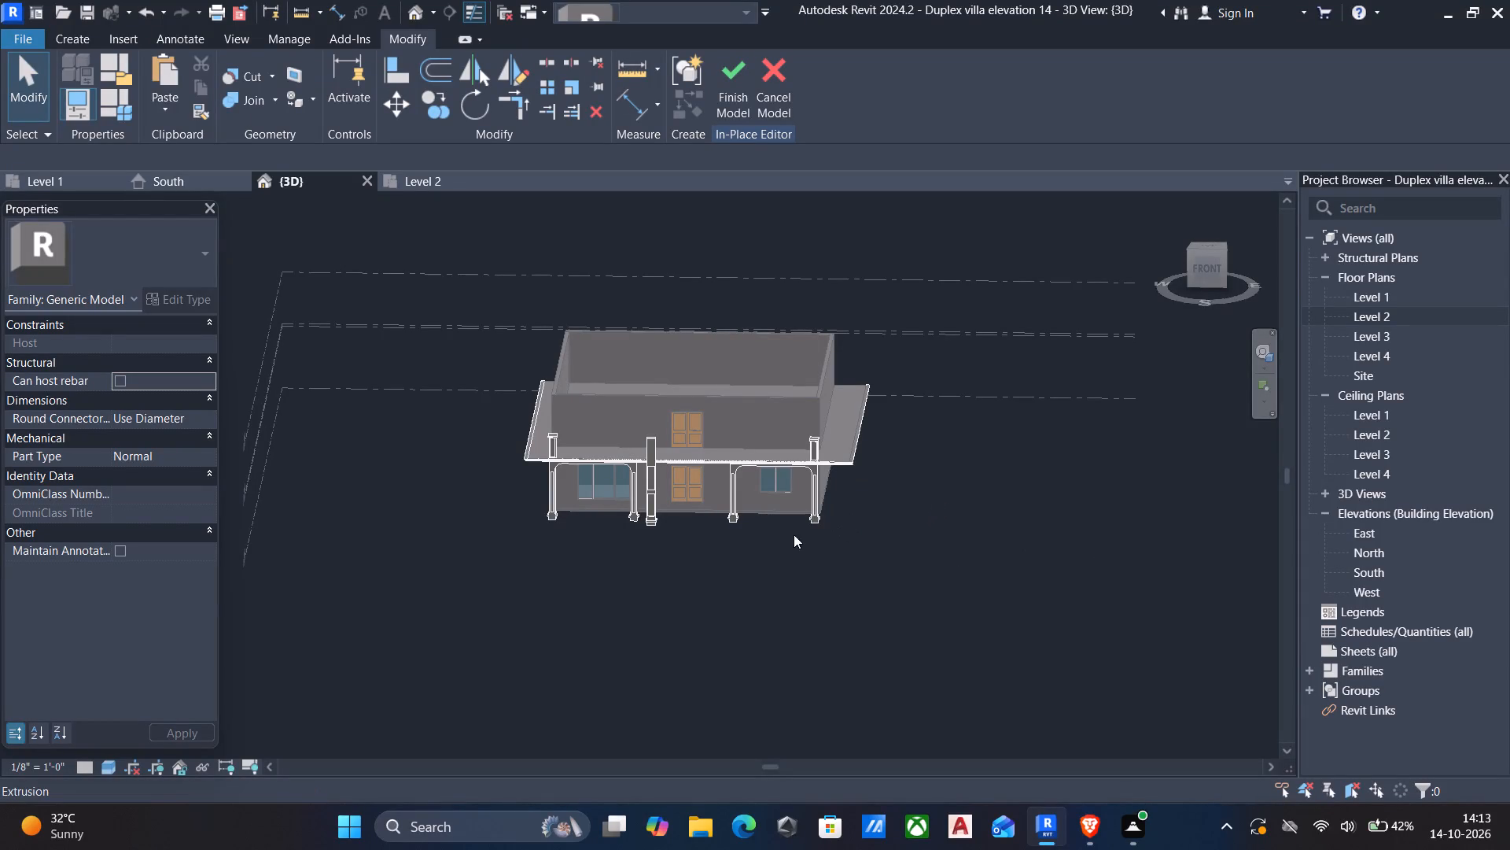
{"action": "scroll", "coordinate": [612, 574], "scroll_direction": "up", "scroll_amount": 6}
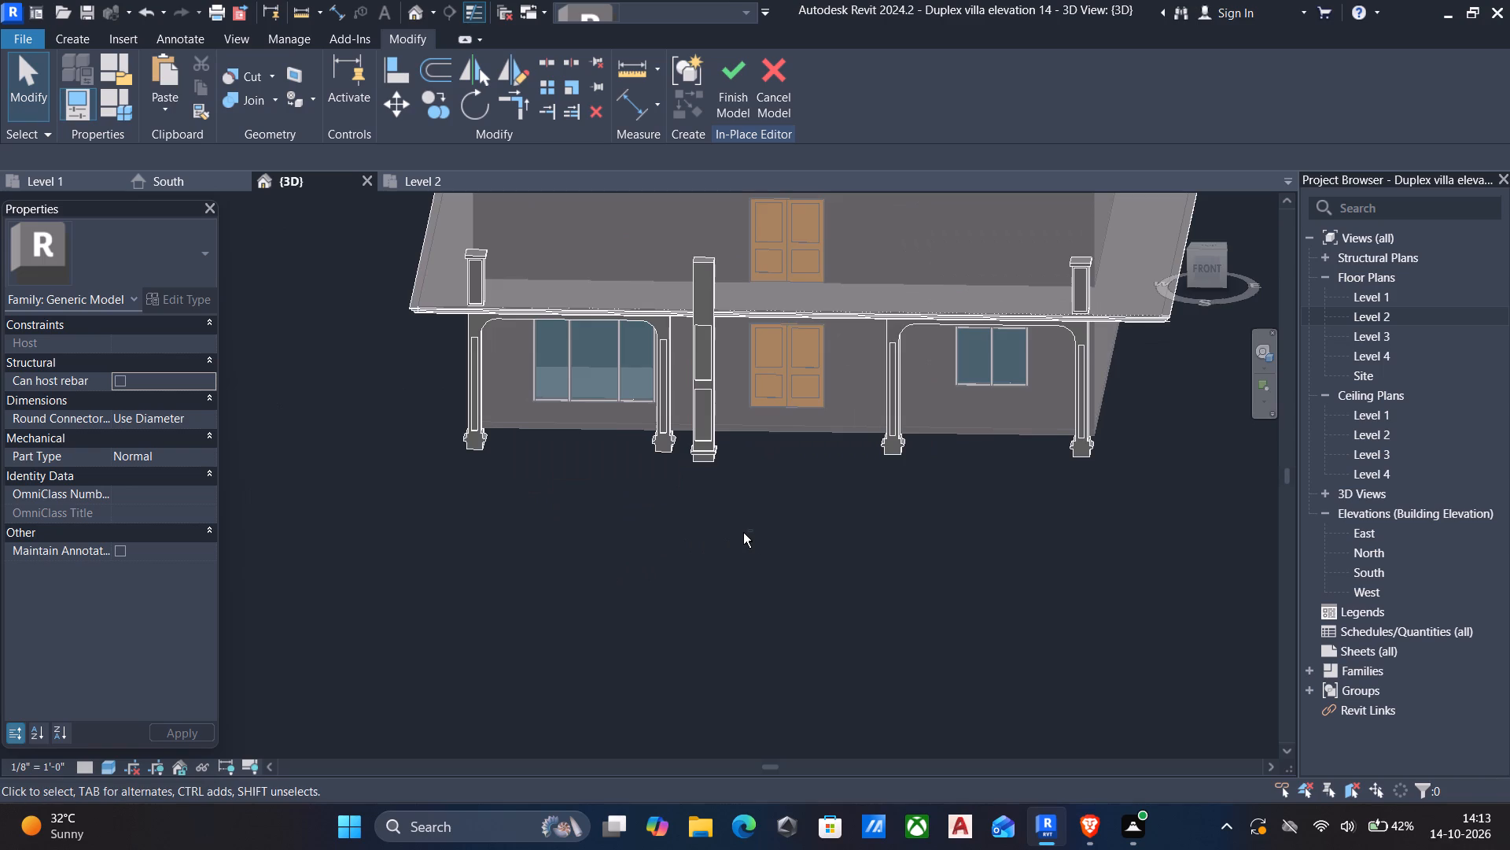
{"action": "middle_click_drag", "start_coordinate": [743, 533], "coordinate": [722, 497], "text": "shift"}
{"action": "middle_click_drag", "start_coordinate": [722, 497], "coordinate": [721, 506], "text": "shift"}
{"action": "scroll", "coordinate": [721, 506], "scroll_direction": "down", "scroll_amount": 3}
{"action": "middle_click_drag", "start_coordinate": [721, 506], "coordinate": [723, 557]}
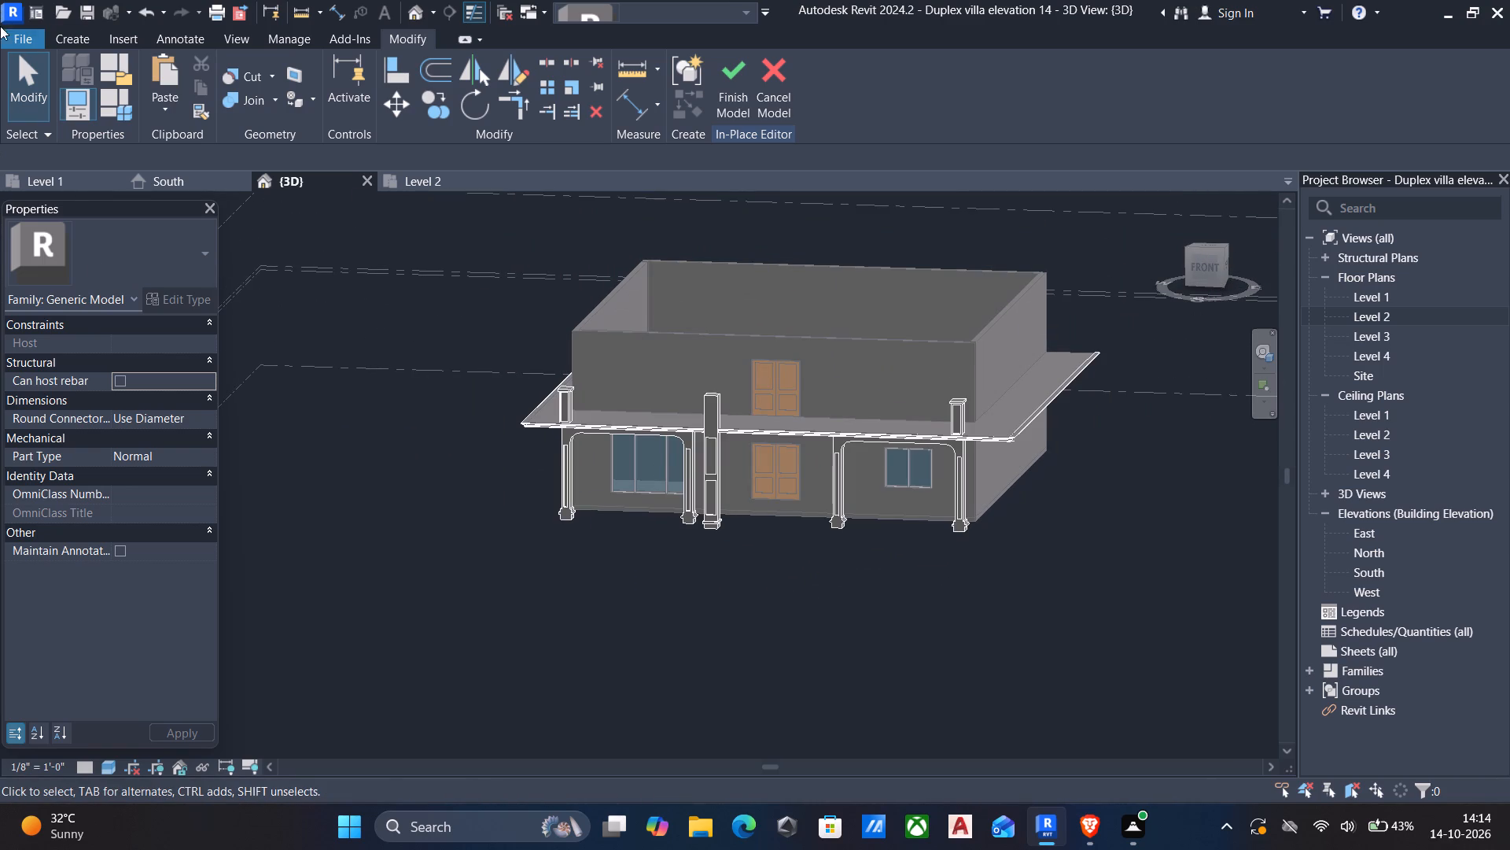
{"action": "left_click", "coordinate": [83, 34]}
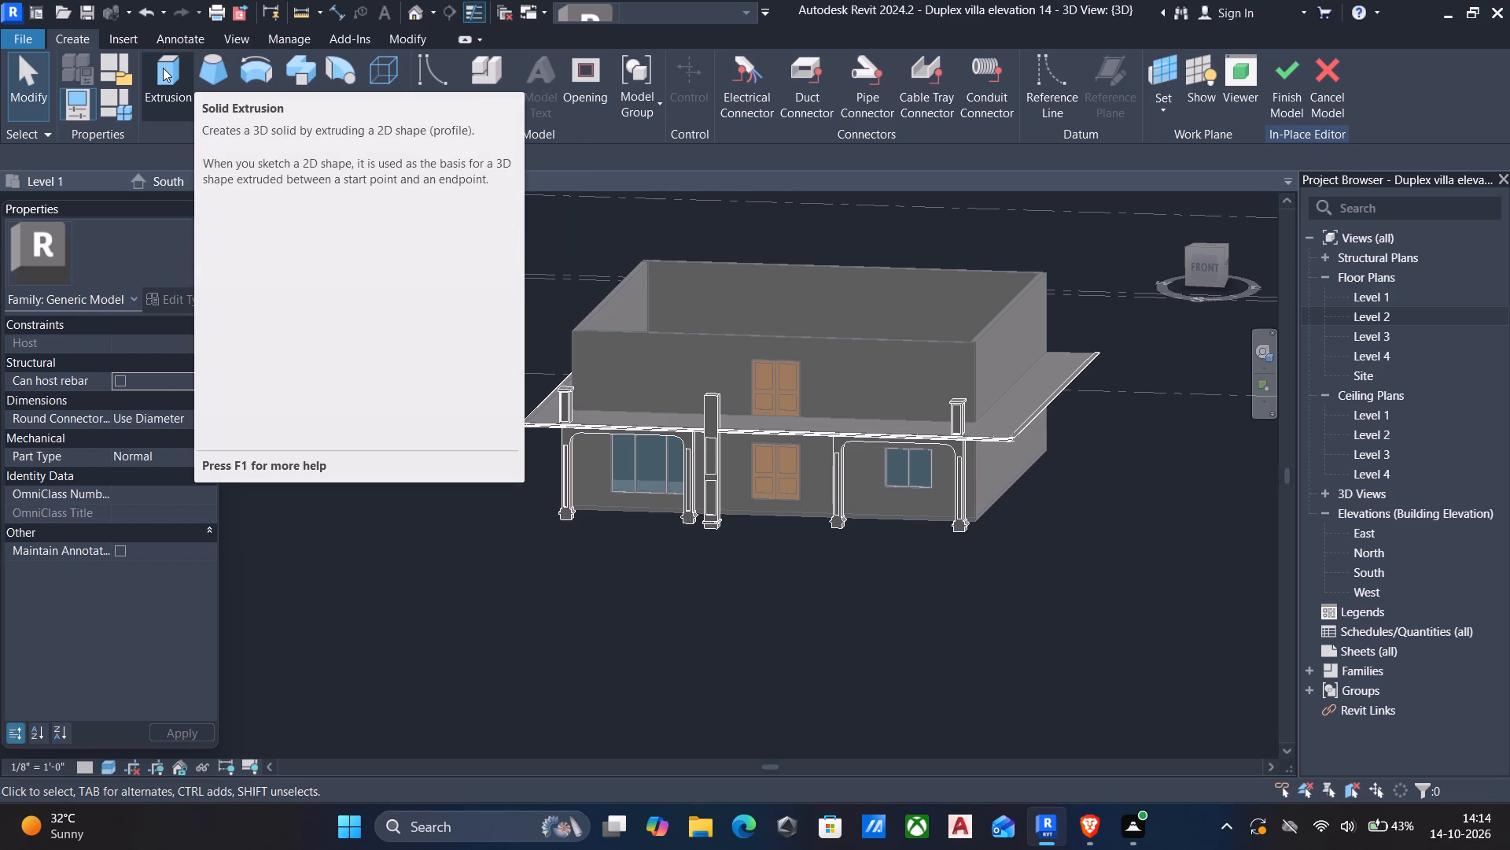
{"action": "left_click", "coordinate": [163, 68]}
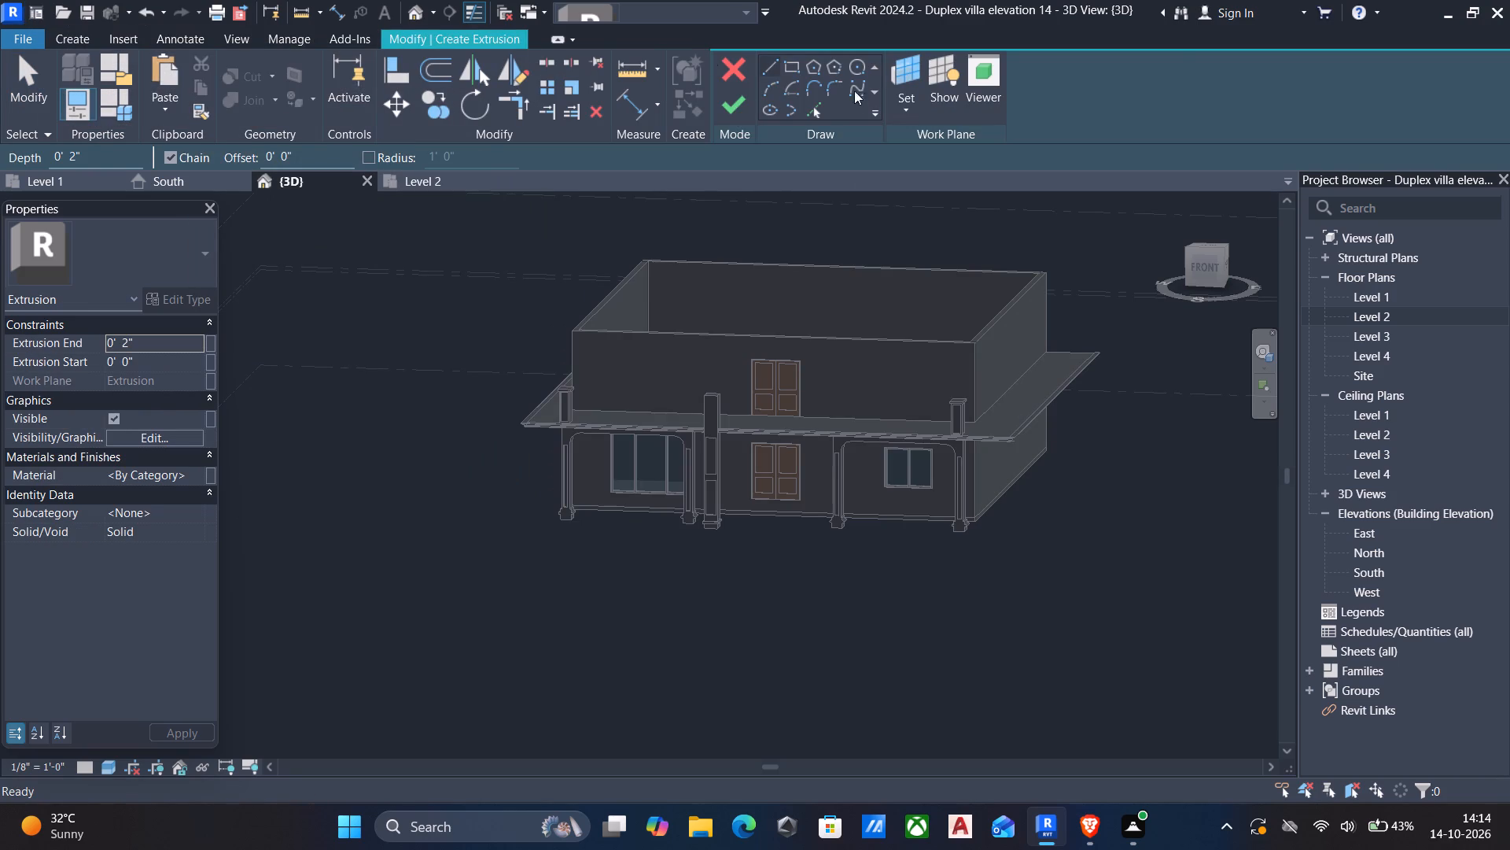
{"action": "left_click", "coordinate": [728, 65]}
Start a solid blend on the column's top face and sketch its base rectangle offset 1" outward from the face's edges.
{"action": "left_click", "coordinate": [89, 38]}
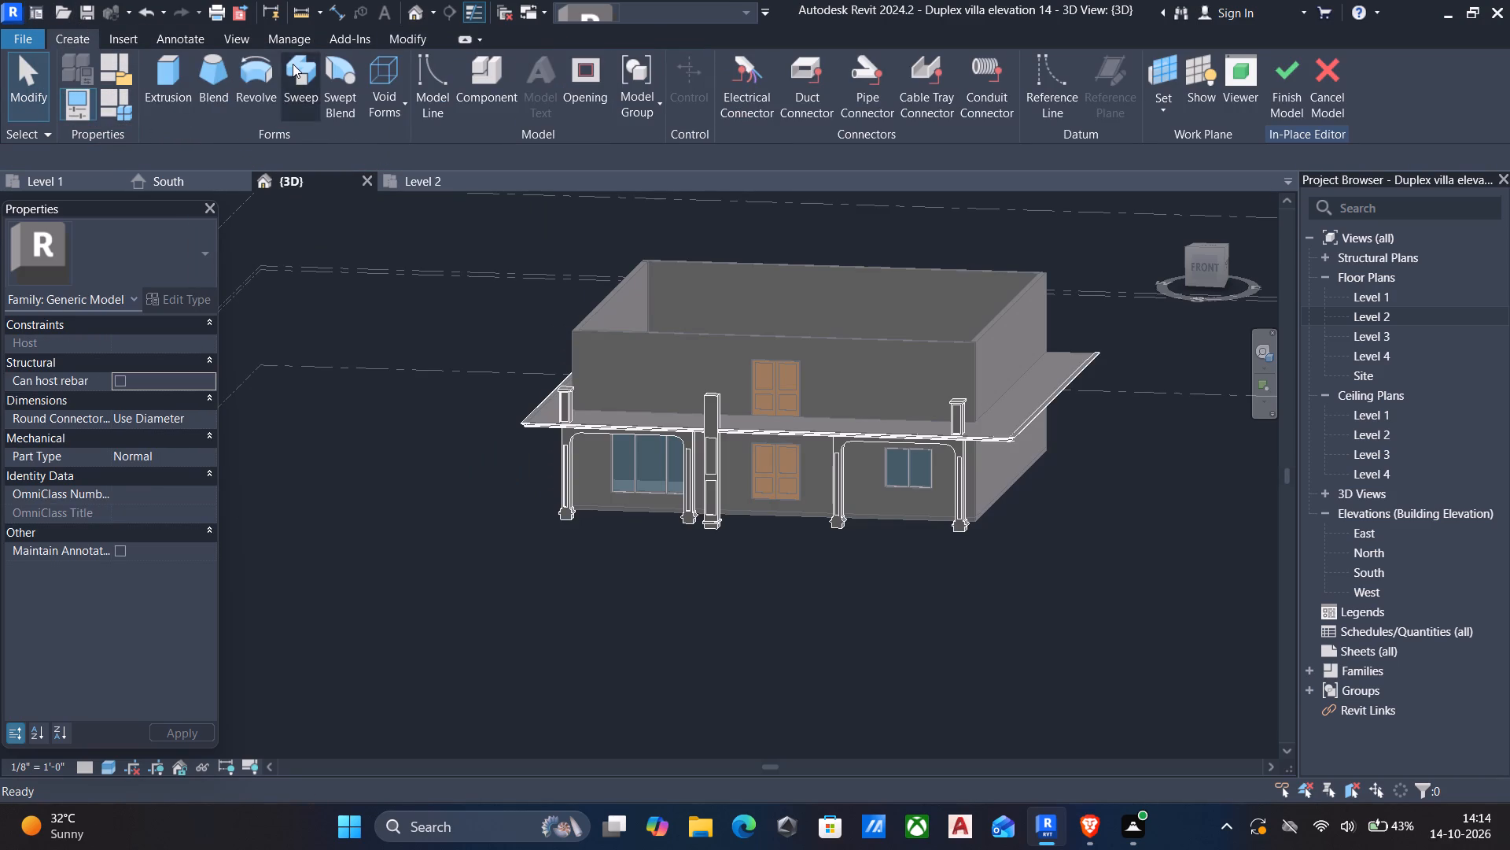
{"action": "left_click", "coordinate": [215, 56]}
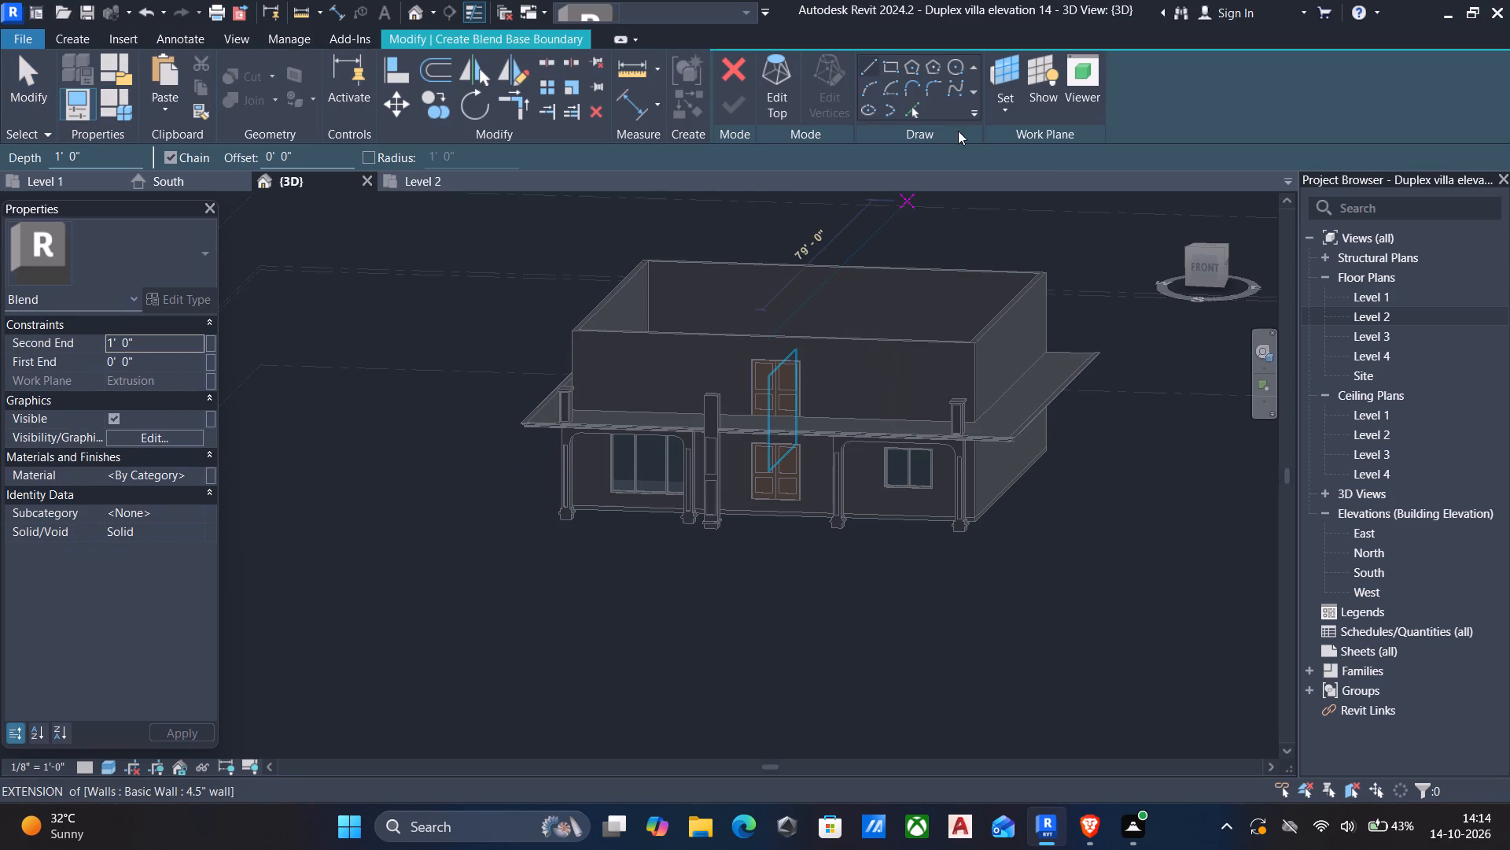
{"action": "left_click", "coordinate": [1004, 112]}
{"action": "left_click", "coordinate": [1053, 184]}
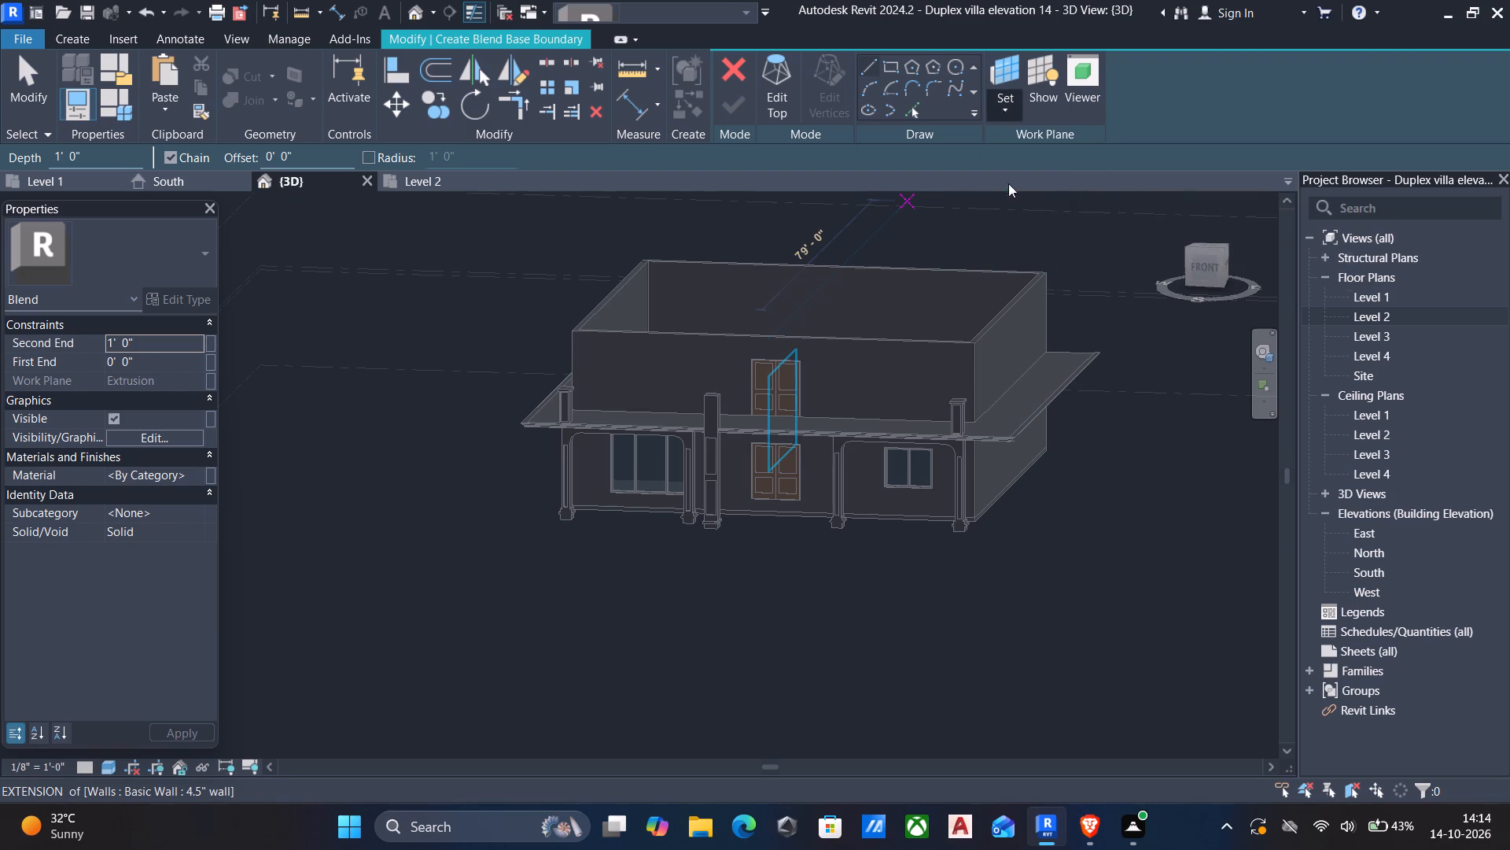
{"action": "scroll", "coordinate": [734, 413], "scroll_direction": "up", "scroll_amount": 5}
{"action": "scroll", "coordinate": [682, 364], "scroll_direction": "up", "scroll_amount": 5}
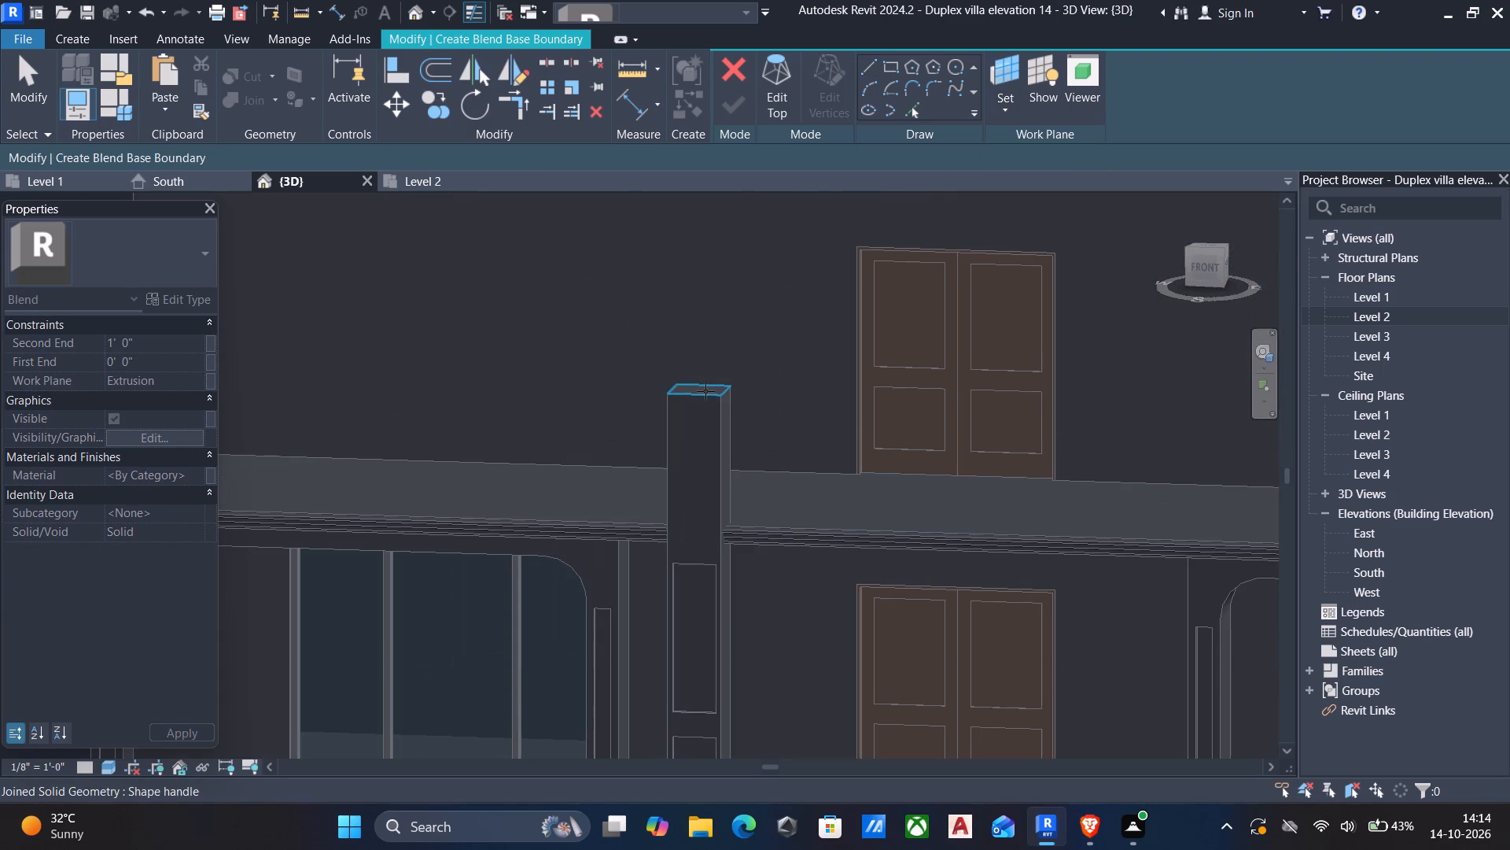
{"action": "left_click", "coordinate": [705, 390]}
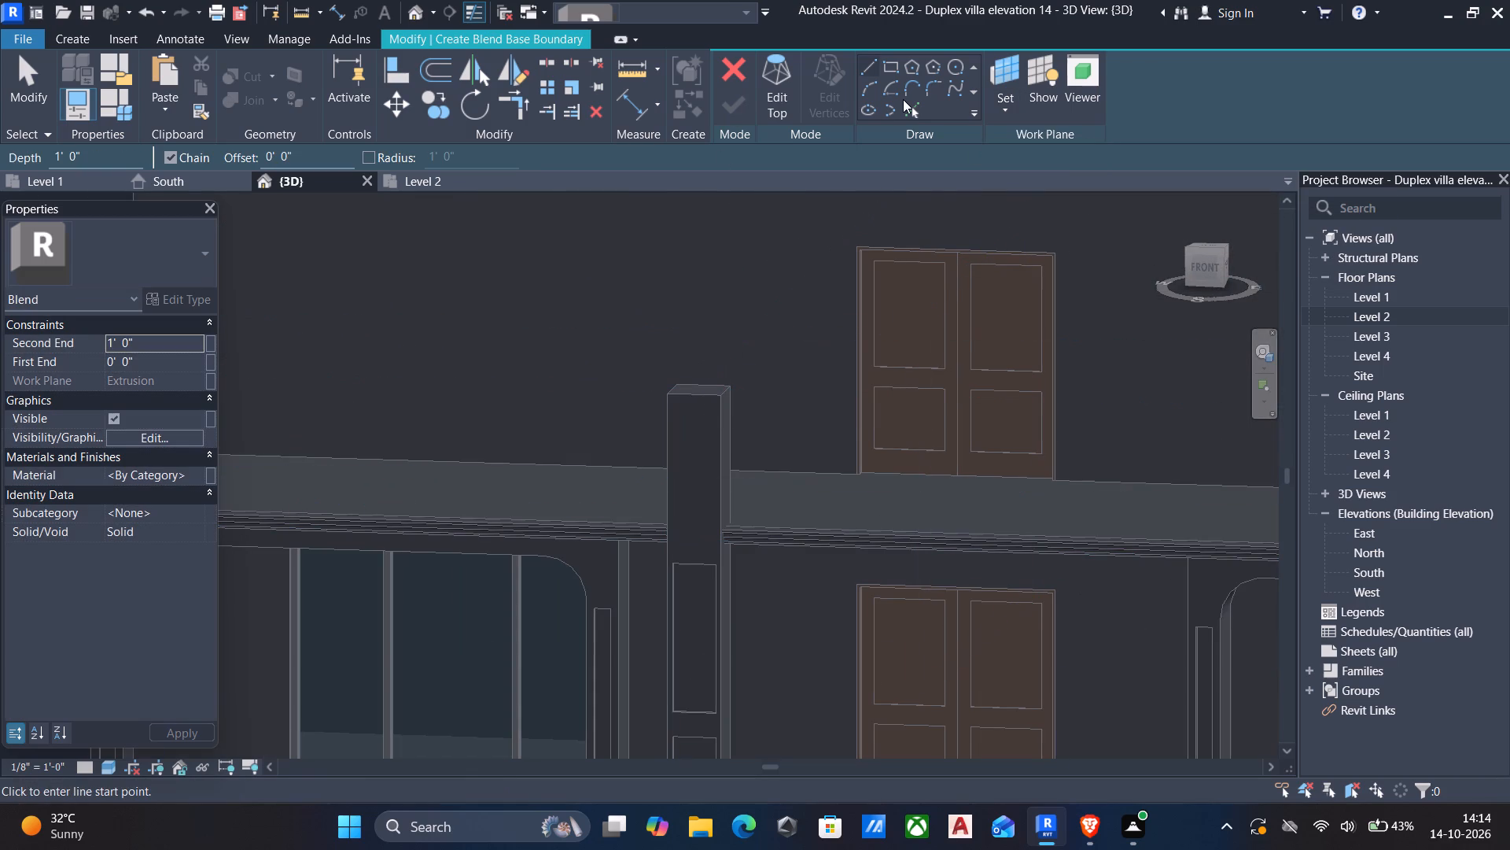
{"action": "left_click", "coordinate": [889, 65]}
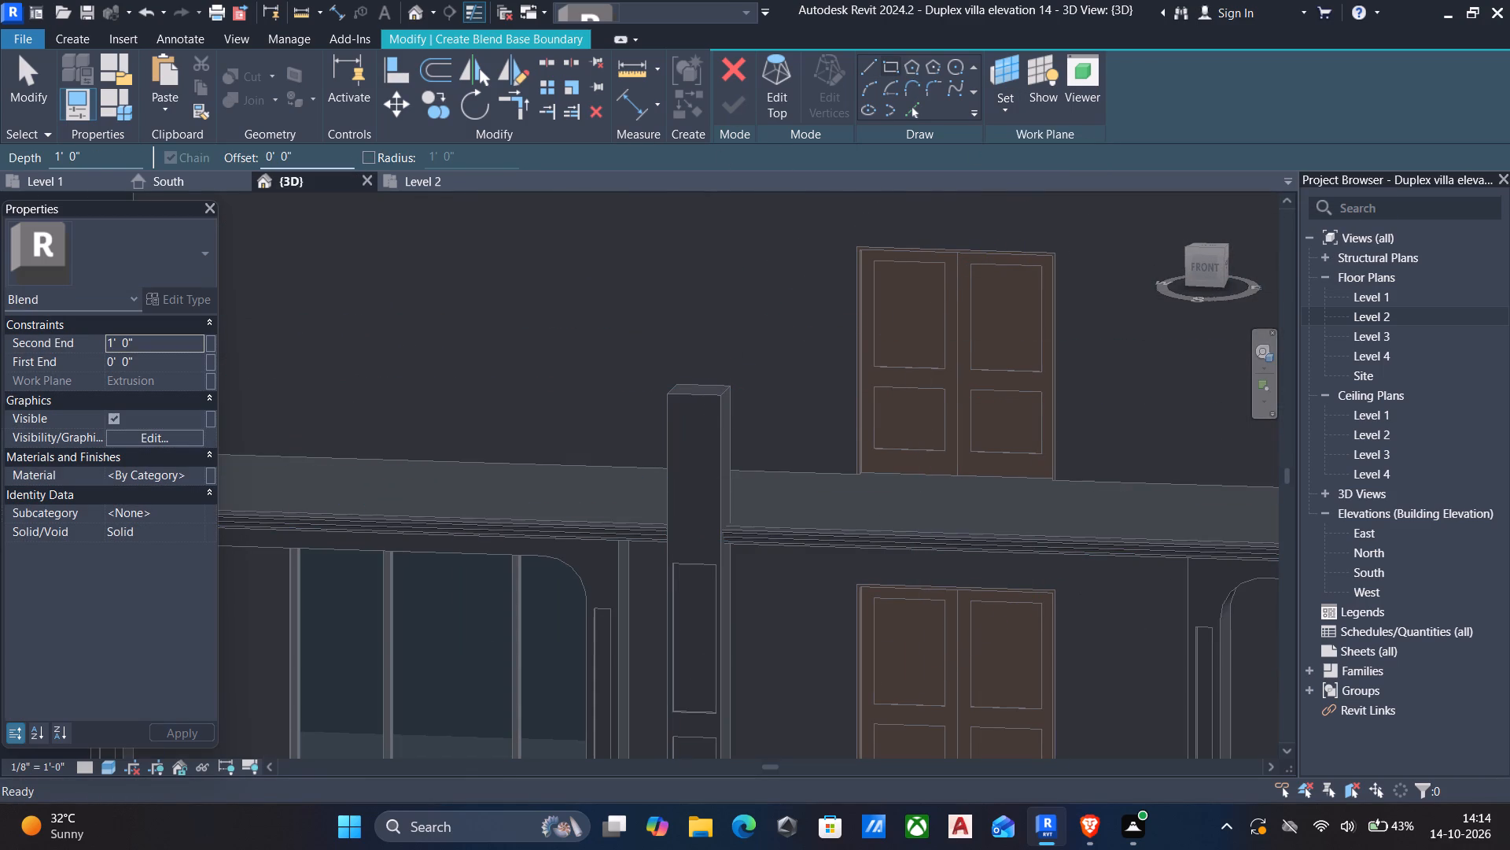
{"action": "left_click_drag", "start_coordinate": [344, 154], "coordinate": [0, 190]}
{"action": "key", "text": "1"}
{"action": "key", "text": "shift+quotedbl"}
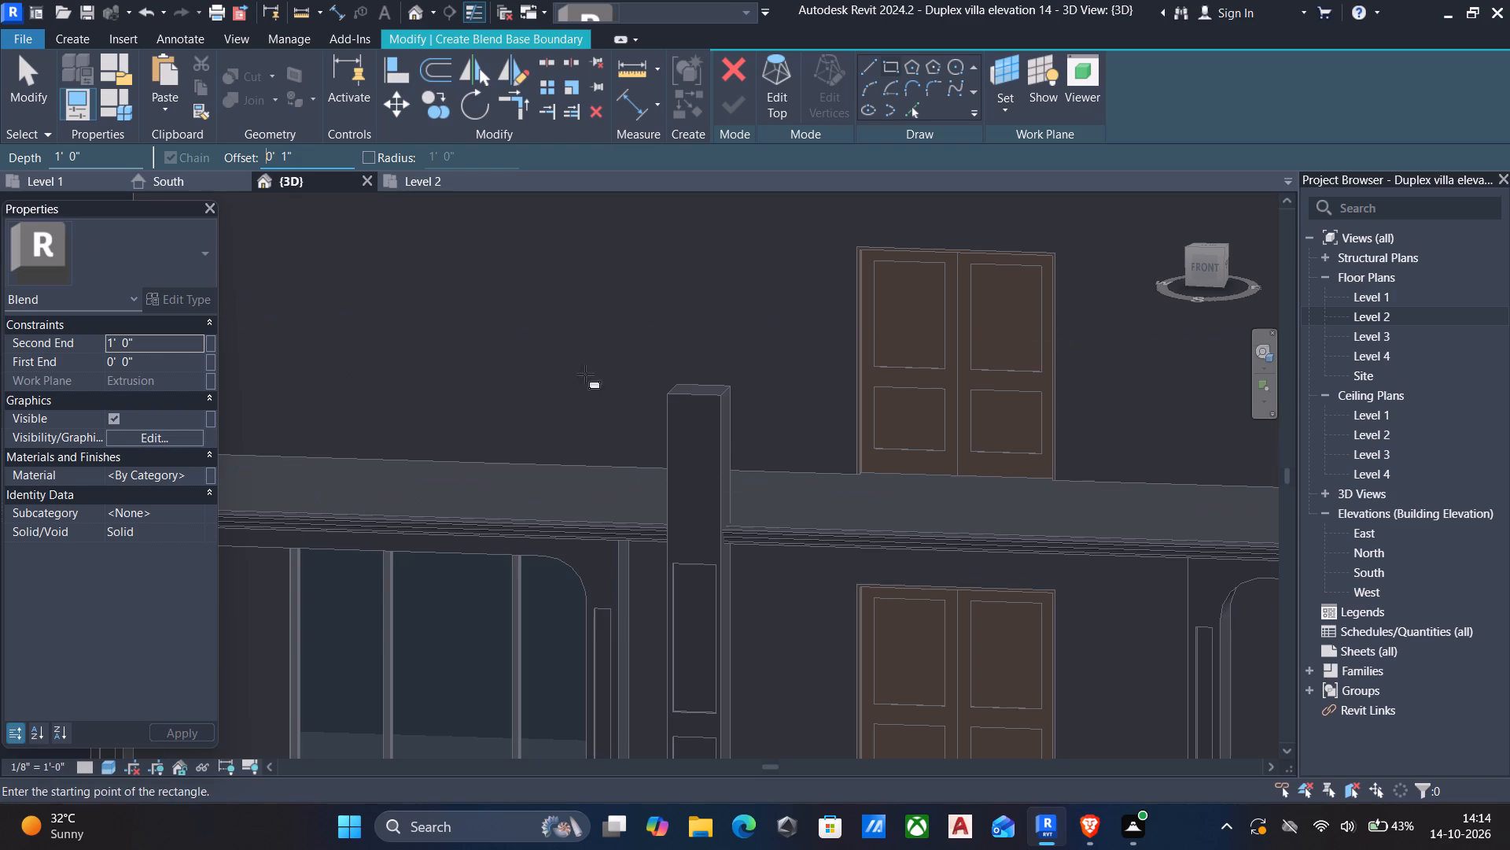
{"action": "scroll", "coordinate": [665, 386], "scroll_direction": "up", "scroll_amount": 10}
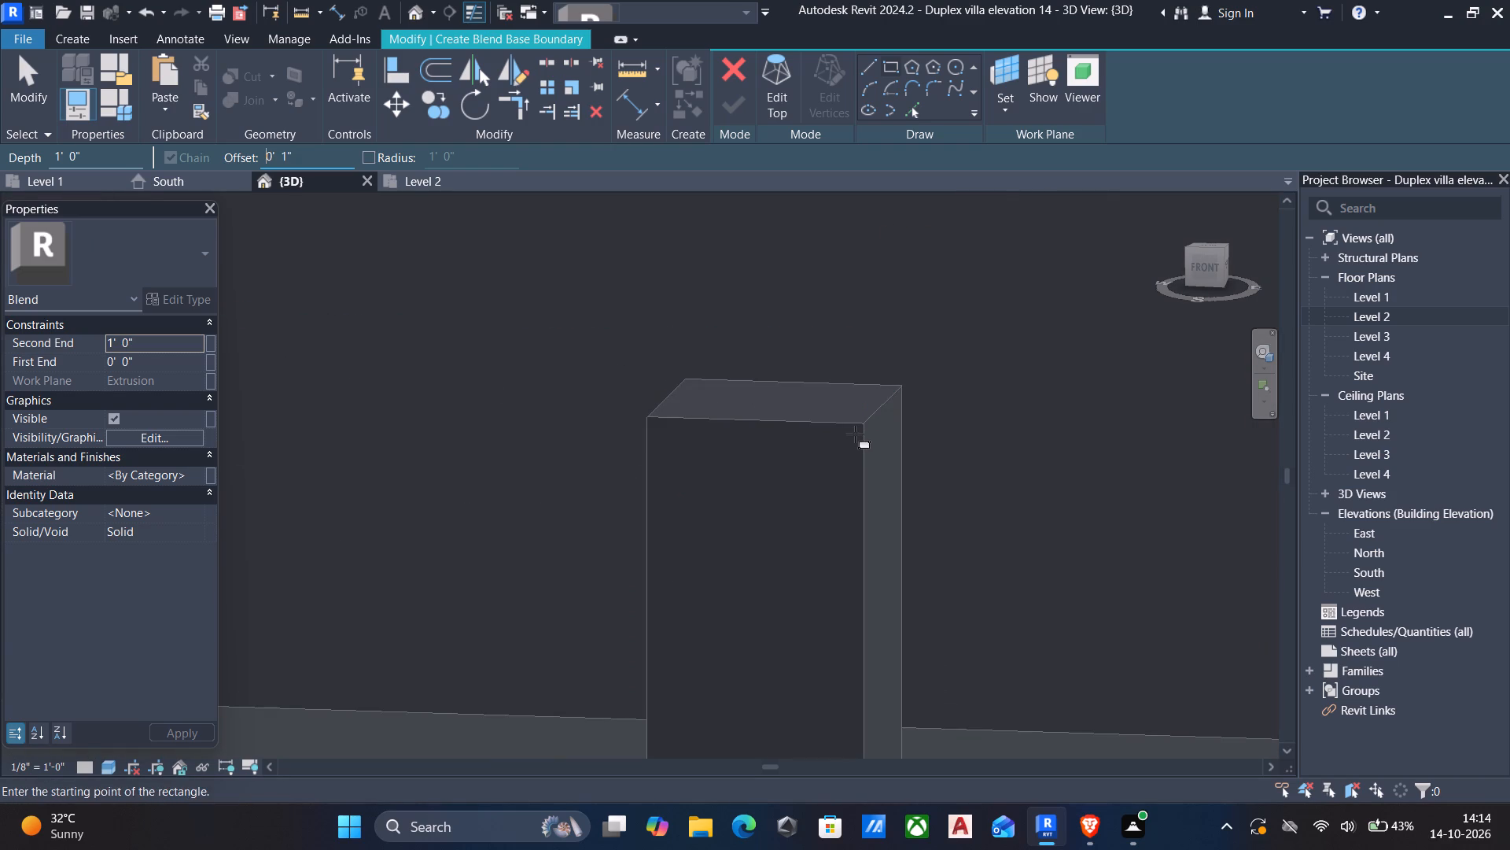
{"action": "left_click", "coordinate": [867, 422]}
{"action": "scroll", "coordinate": [727, 369], "scroll_direction": "up", "scroll_amount": 5}
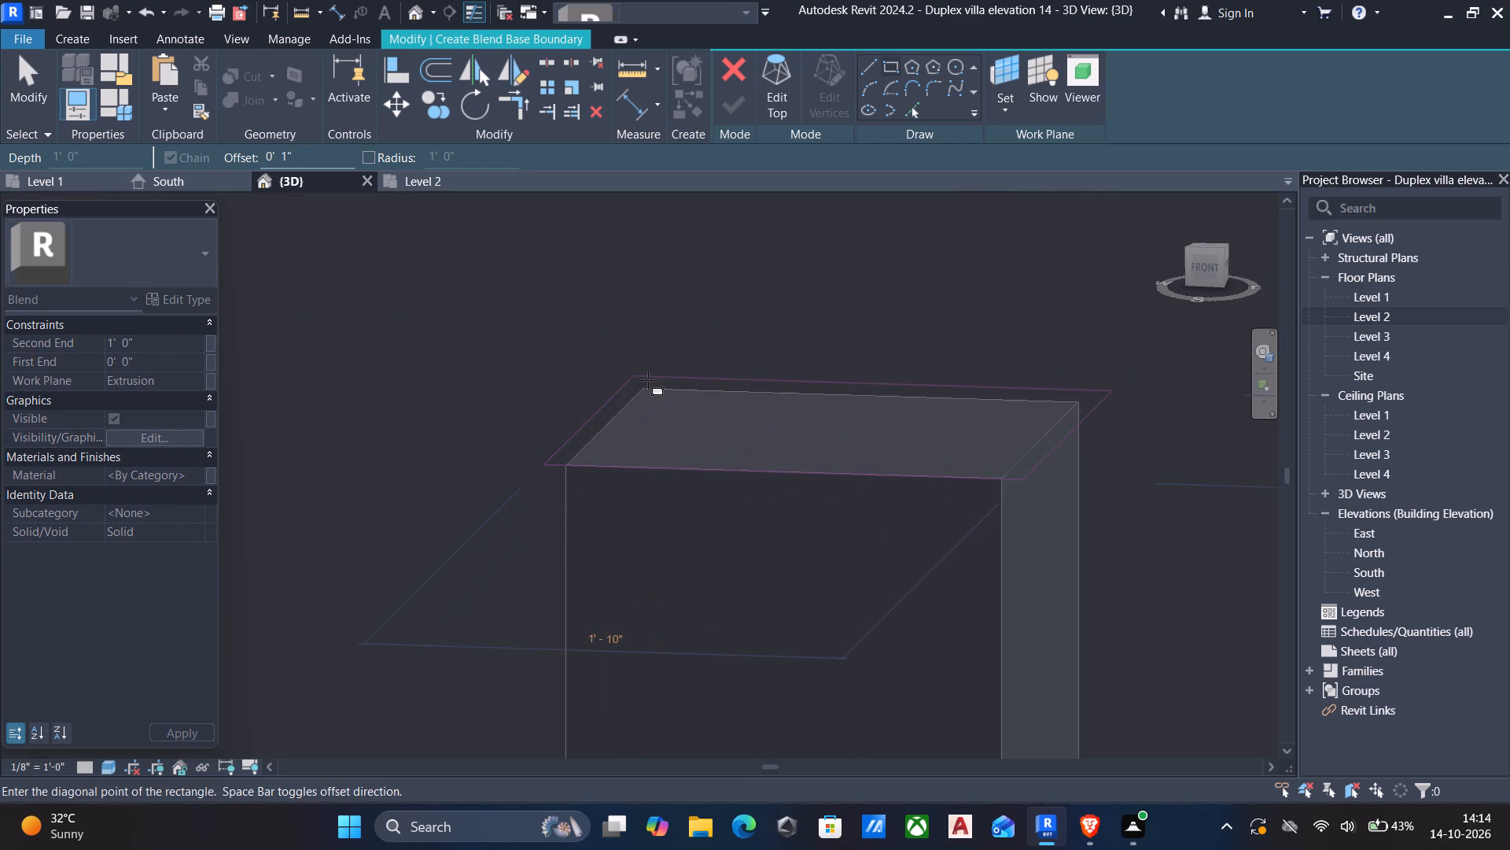
{"action": "left_click", "coordinate": [645, 389]}
{"action": "scroll", "coordinate": [687, 339], "scroll_direction": "down", "scroll_amount": 5}
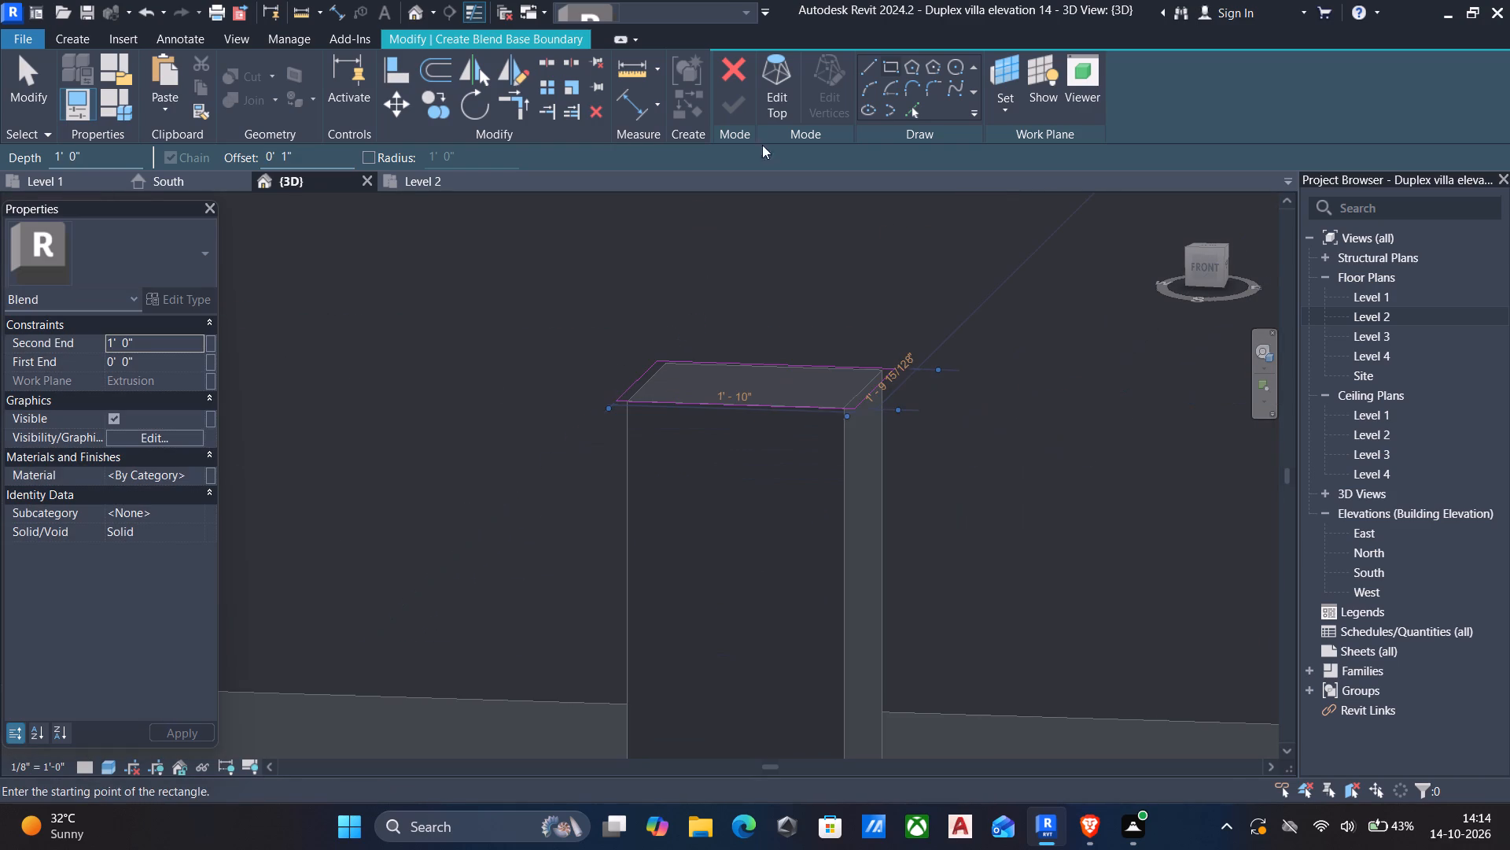
Sketch the blend's top rectangle offset 2" outward from the base outline and finish the blend.
{"action": "left_click", "coordinate": [772, 79]}
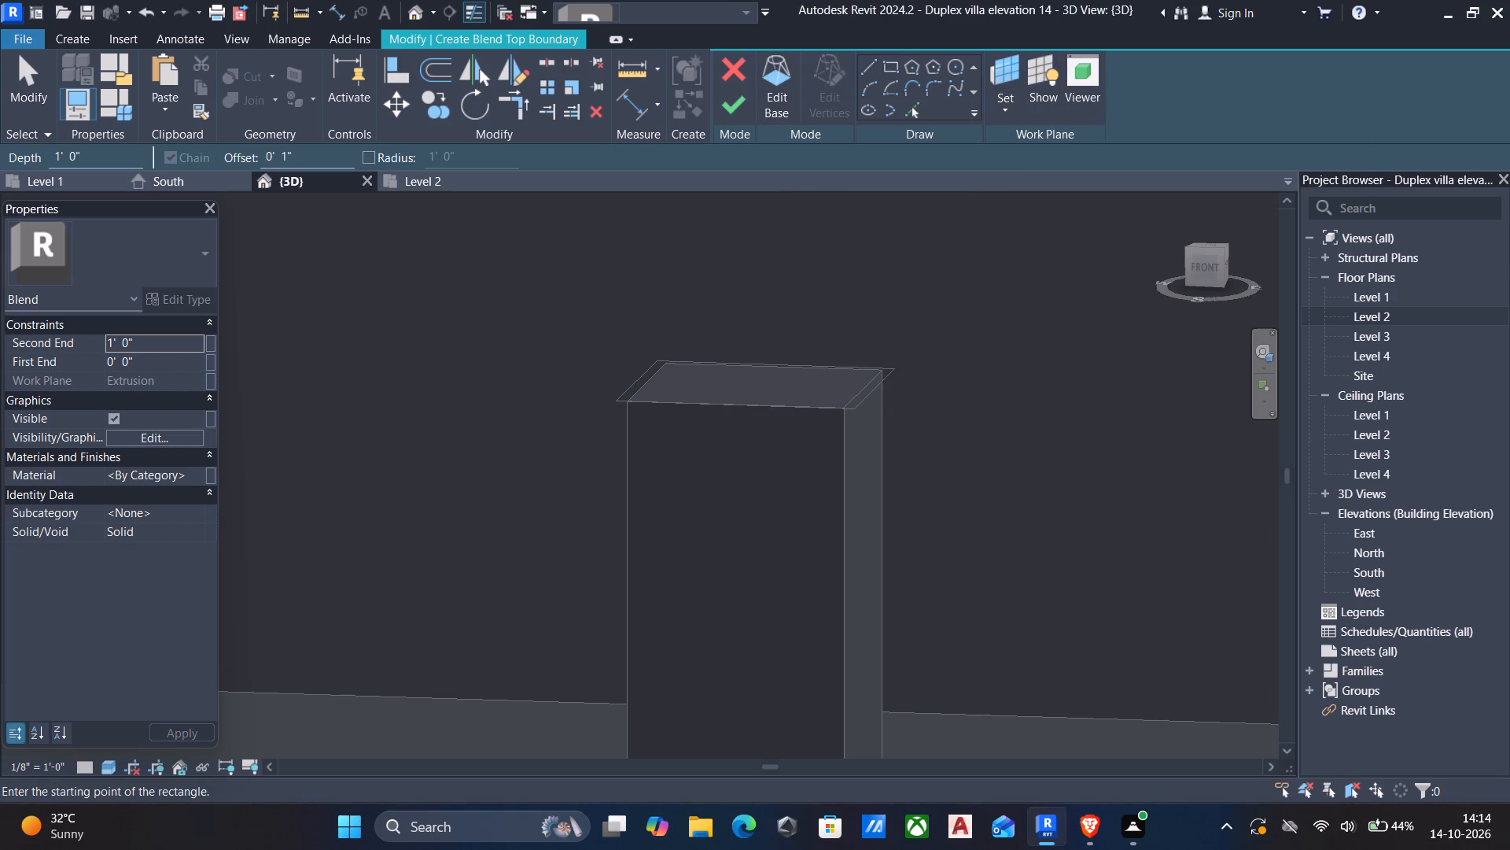
{"action": "left_click_drag", "start_coordinate": [341, 157], "coordinate": [68, 161]}
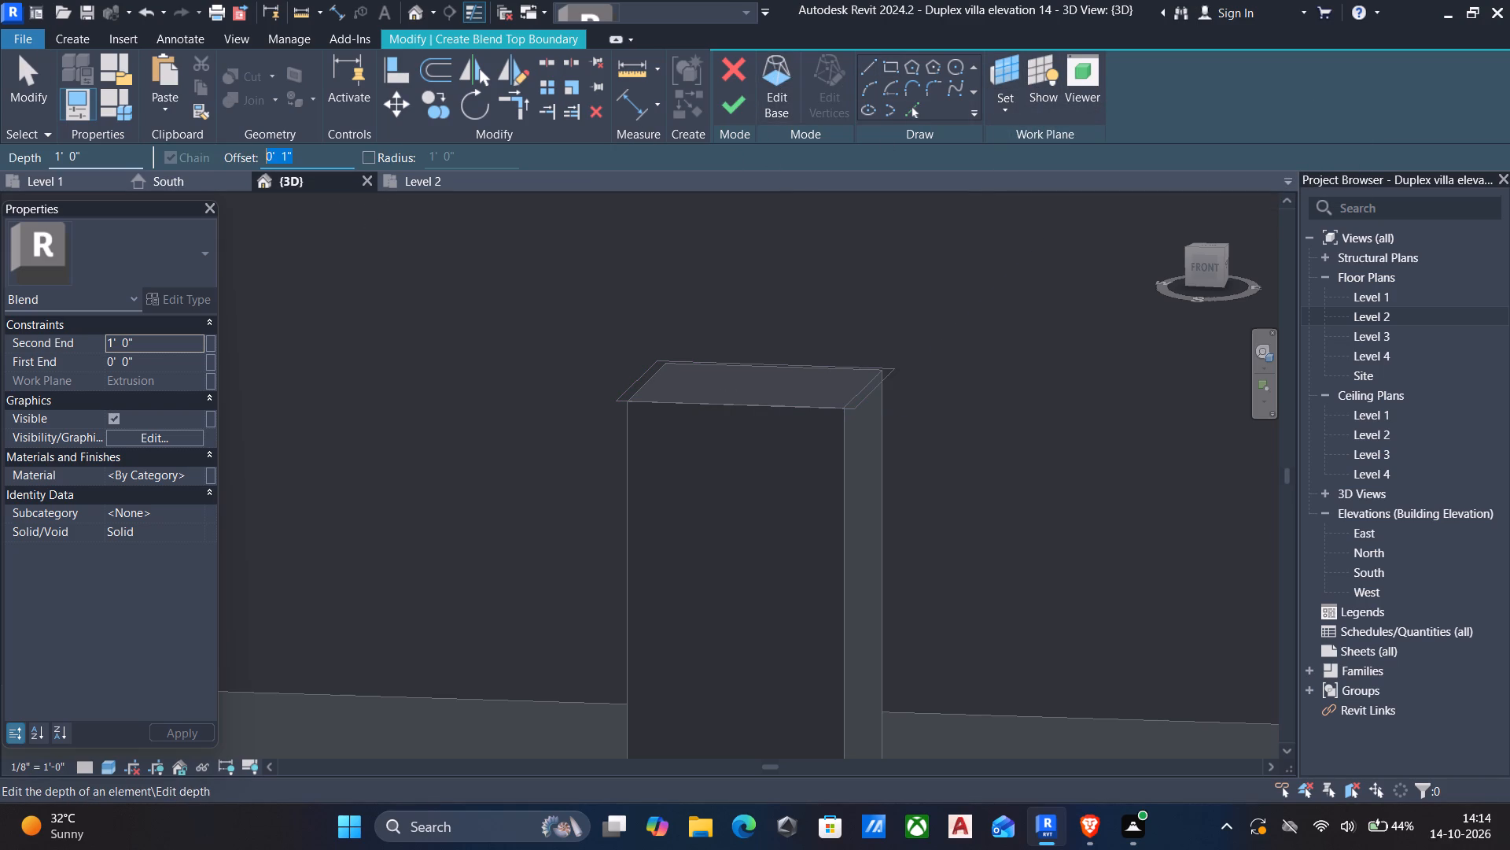
{"action": "type", "text": "2\""}
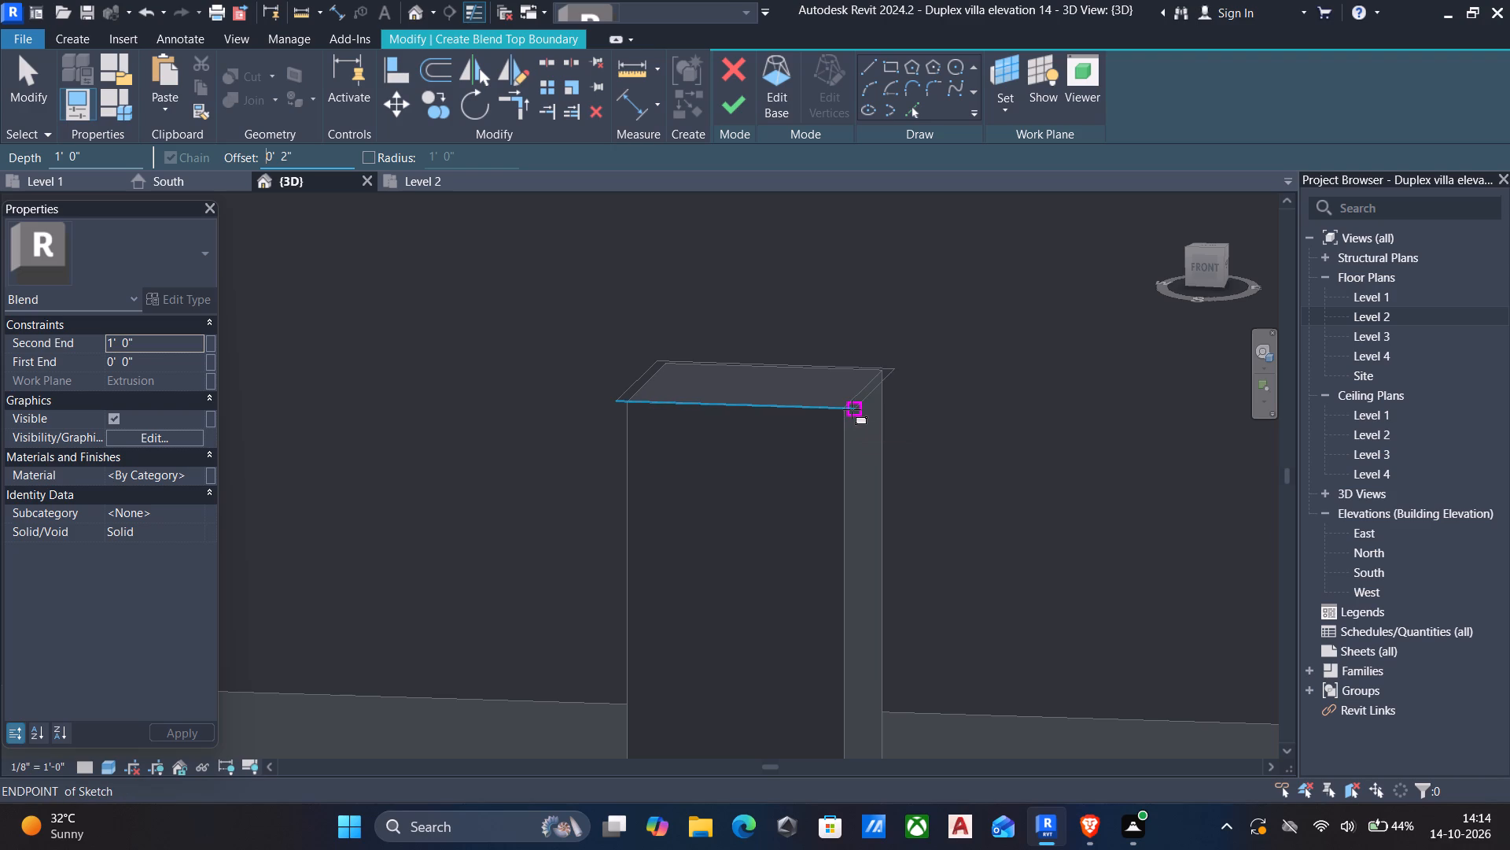
{"action": "left_click", "coordinate": [852, 409]}
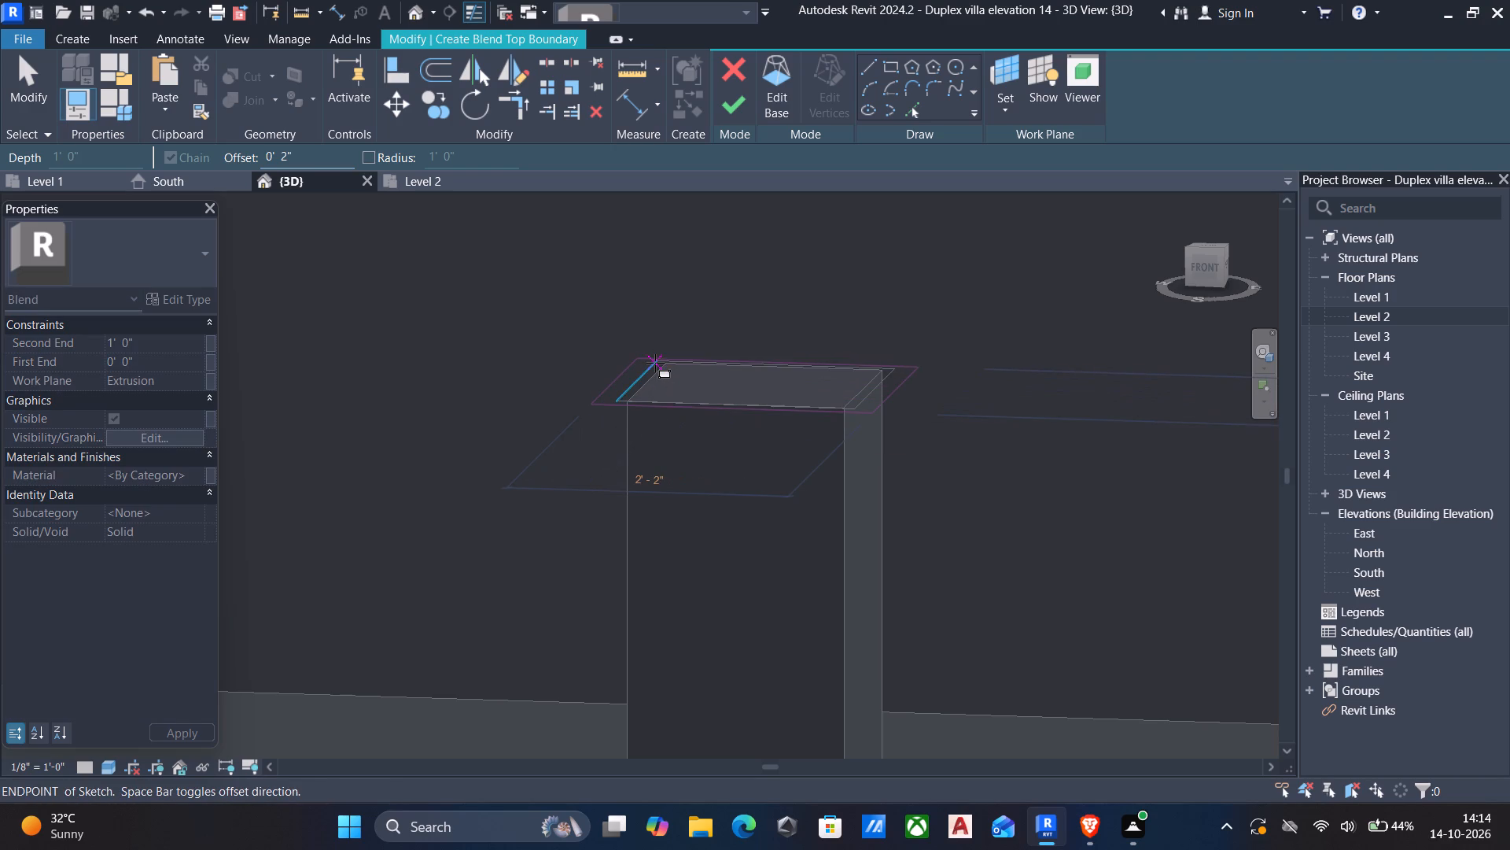
{"action": "left_click", "coordinate": [659, 361]}
{"action": "key", "text": "Escape"}
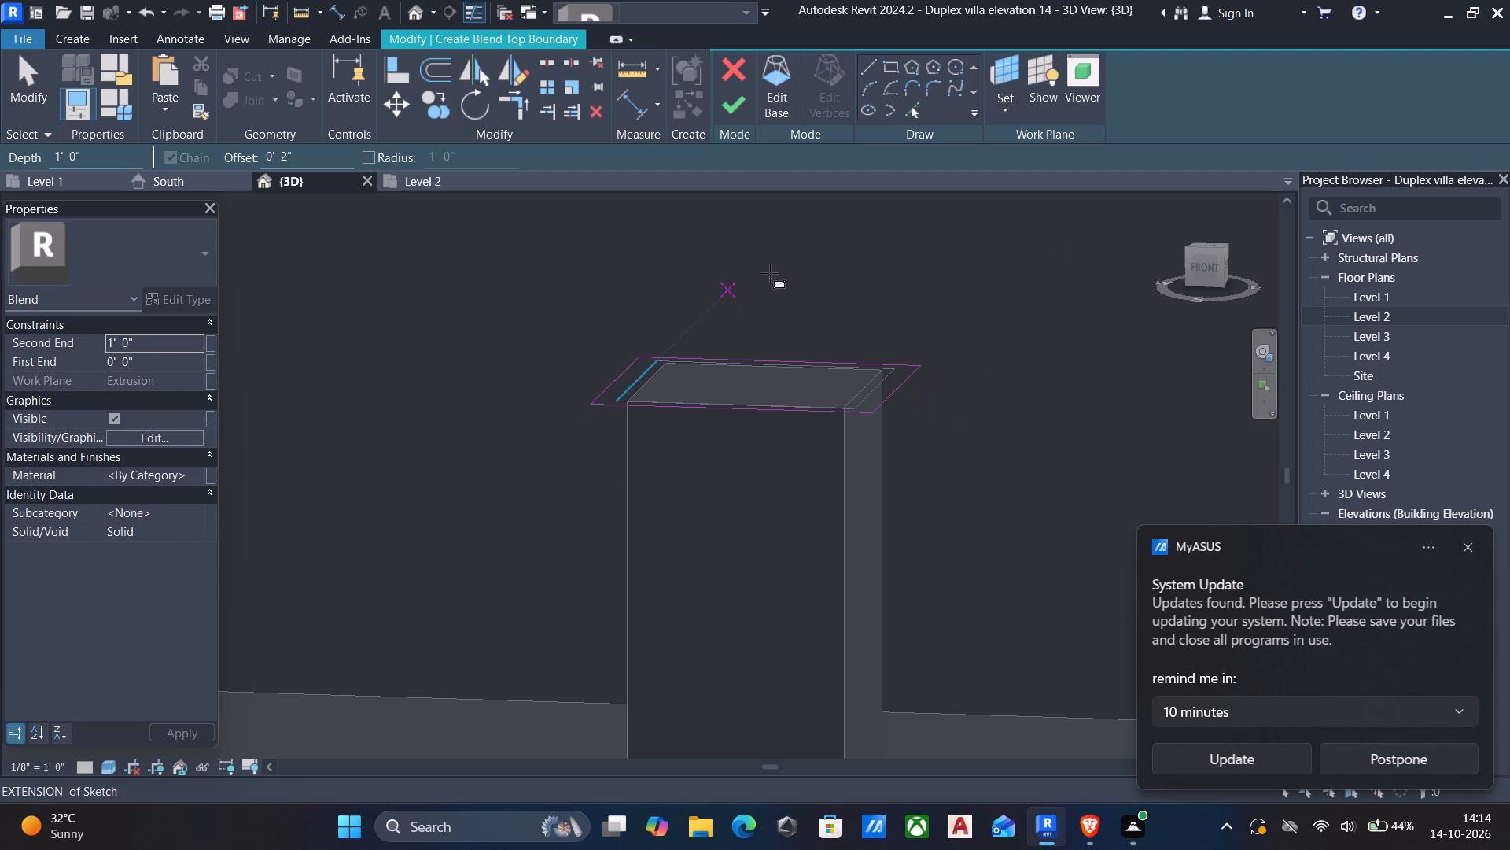
{"action": "left_click", "coordinate": [730, 111]}
Lower the top face of the column's cap blend to a depth of about 6 1/8".
{"action": "scroll", "coordinate": [908, 365], "scroll_direction": "down", "scroll_amount": 7}
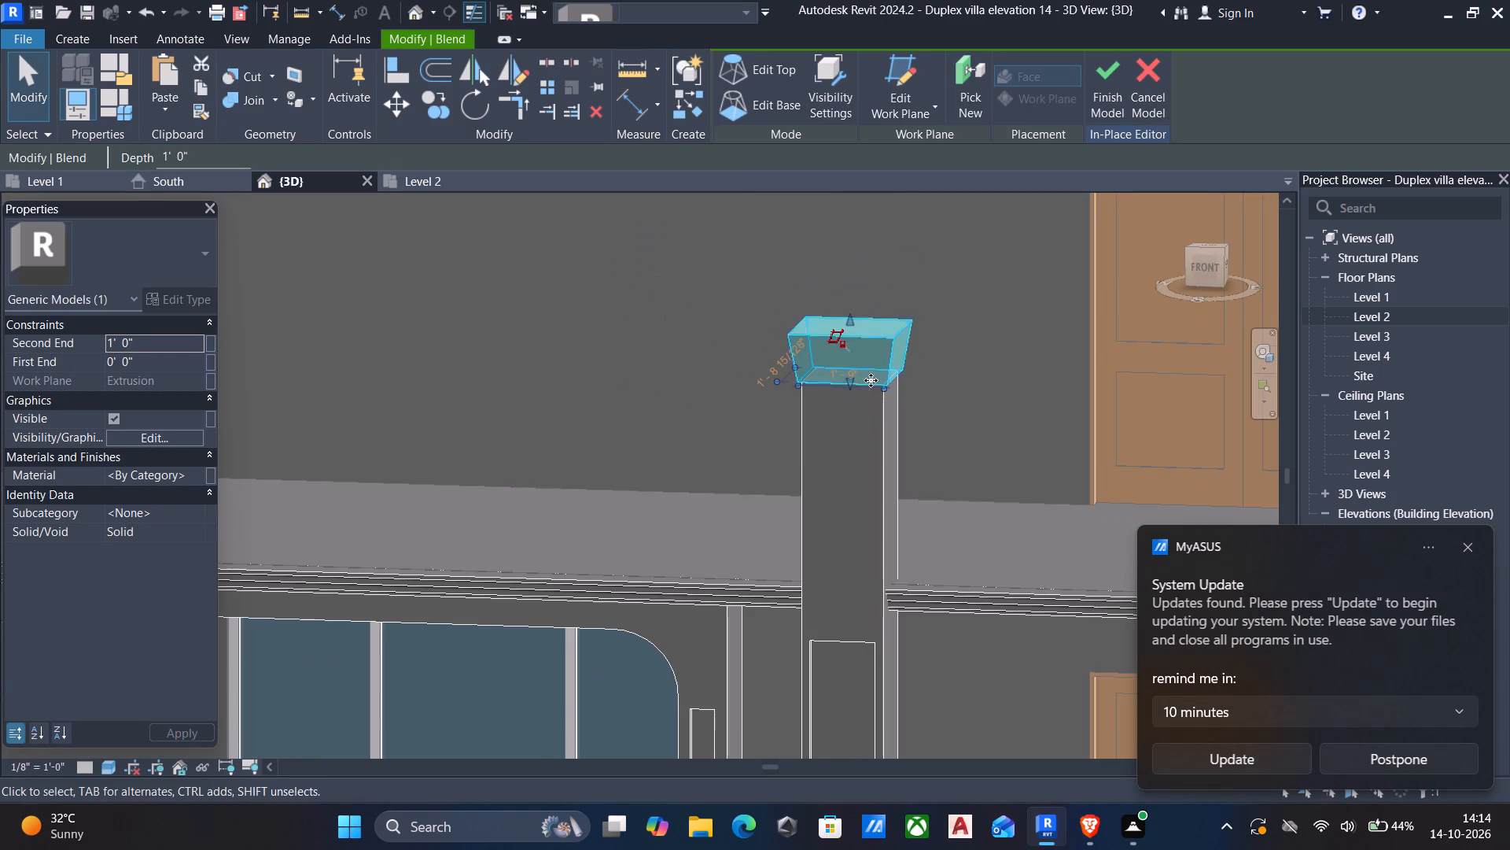
{"action": "middle_click_drag", "start_coordinate": [924, 395], "coordinate": [915, 382], "text": "shift"}
{"action": "scroll", "coordinate": [915, 382], "scroll_direction": "down", "scroll_amount": 4}
{"action": "middle_click_drag", "start_coordinate": [915, 386], "coordinate": [907, 390], "text": "shift"}
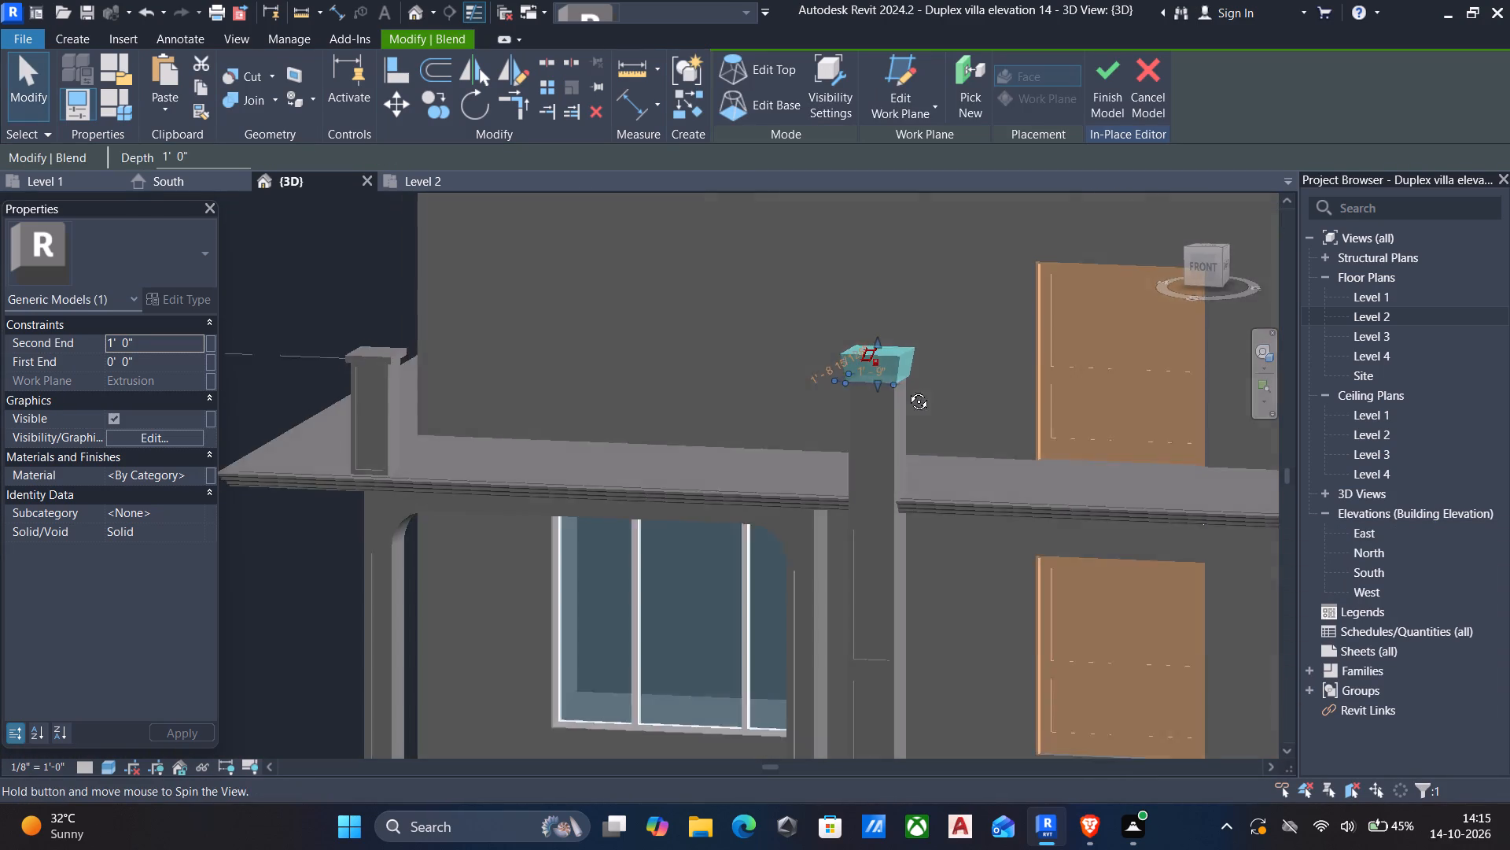
{"action": "middle_click_drag", "start_coordinate": [907, 390], "coordinate": [861, 362], "text": "shift"}
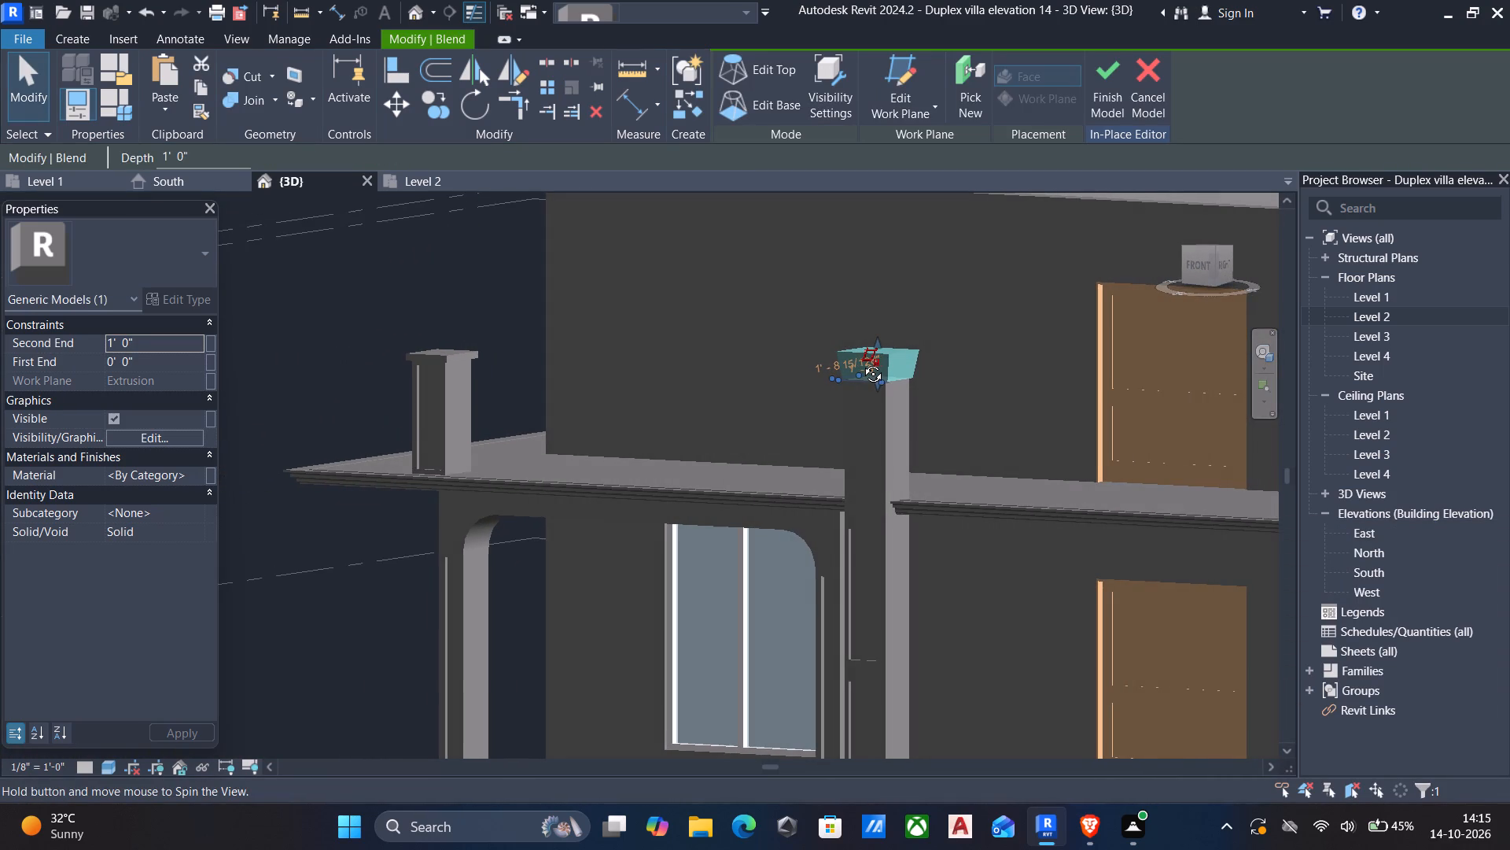
{"action": "middle_click_drag", "start_coordinate": [861, 362], "coordinate": [863, 362], "text": "shift"}
{"action": "key", "text": "Escape"}
{"action": "scroll", "coordinate": [871, 349], "scroll_direction": "up", "scroll_amount": 6}
{"action": "left_click", "coordinate": [871, 355]}
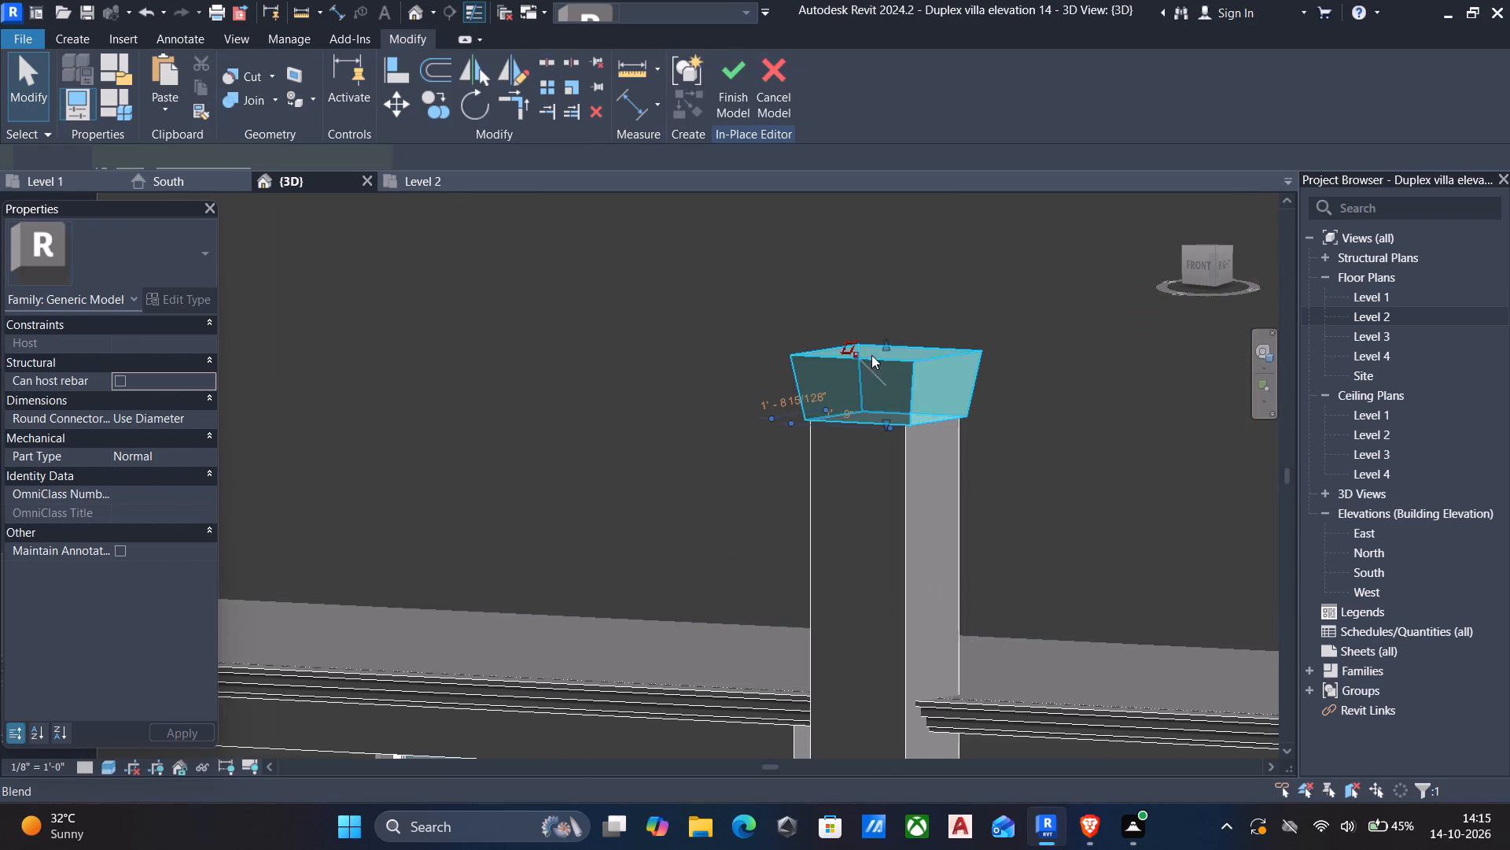
{"action": "left_click_drag", "start_coordinate": [887, 344], "coordinate": [885, 371]}
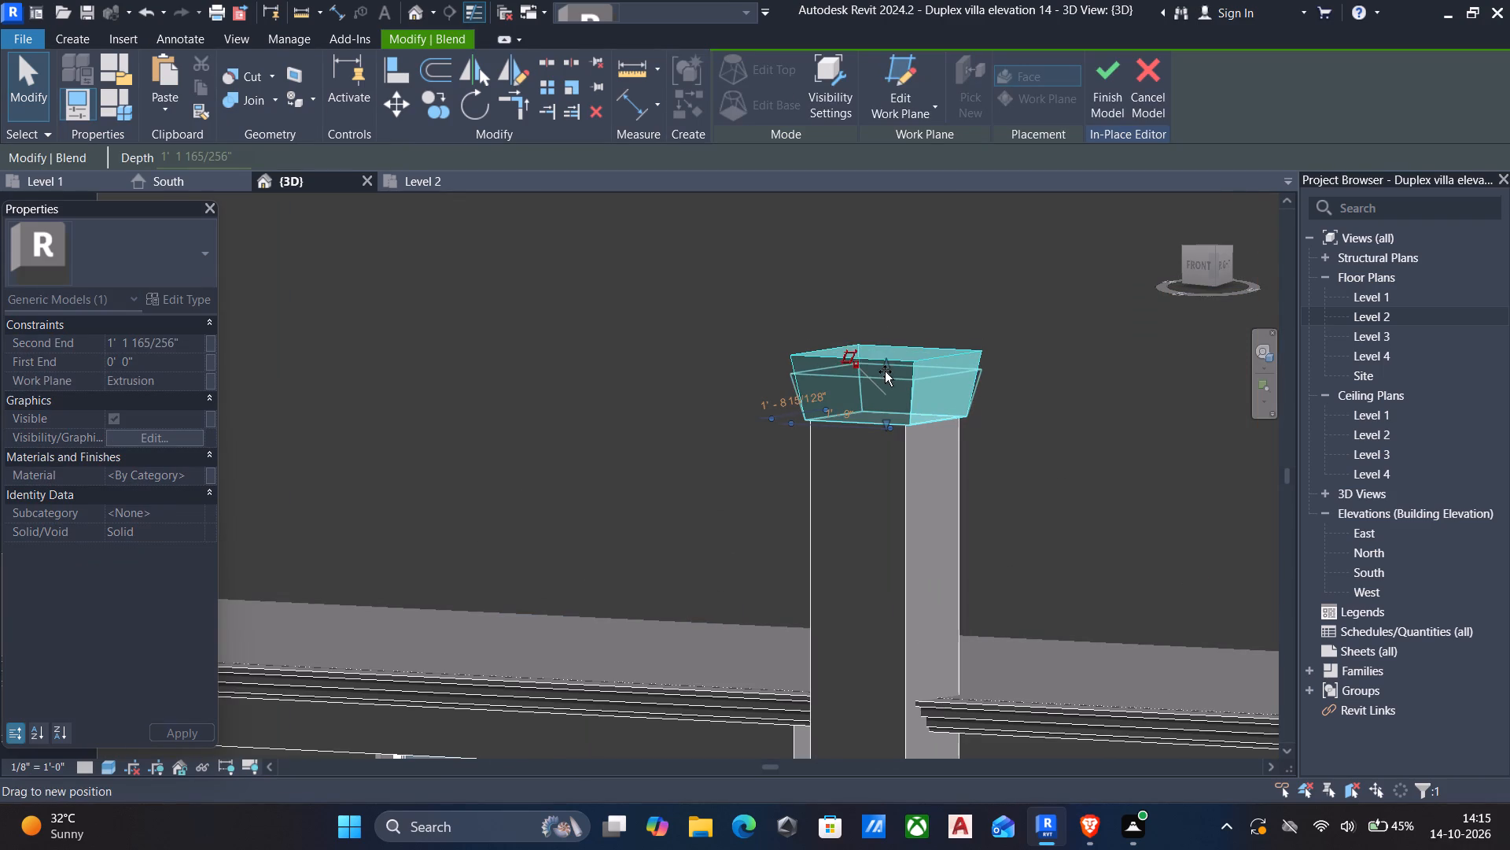
{"action": "left_click_drag", "start_coordinate": [885, 371], "coordinate": [888, 385]}
{"action": "key", "text": "Escape"}
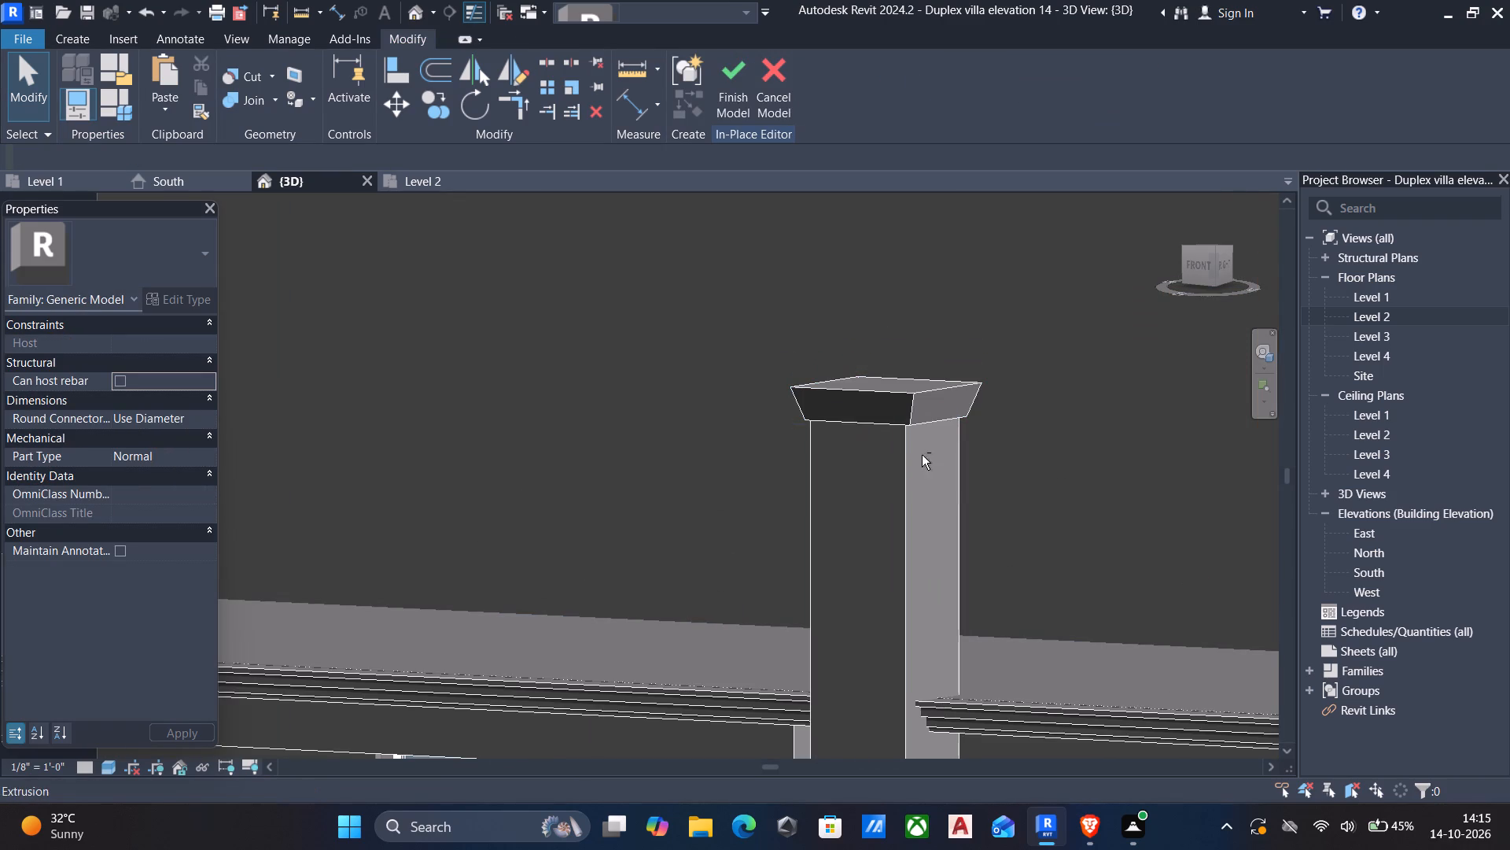
Examine the flared cap from the front, from below and from the sides, including where its base overhangs the column.
{"action": "scroll", "coordinate": [927, 442], "scroll_direction": "down", "scroll_amount": 4}
{"action": "scroll", "coordinate": [858, 476], "scroll_direction": "down", "scroll_amount": 2, "text": "shift"}
{"action": "middle_click_drag", "start_coordinate": [858, 476], "coordinate": [950, 416], "text": "shift"}
{"action": "scroll", "coordinate": [950, 416], "scroll_direction": "up", "scroll_amount": 8, "text": "shift"}
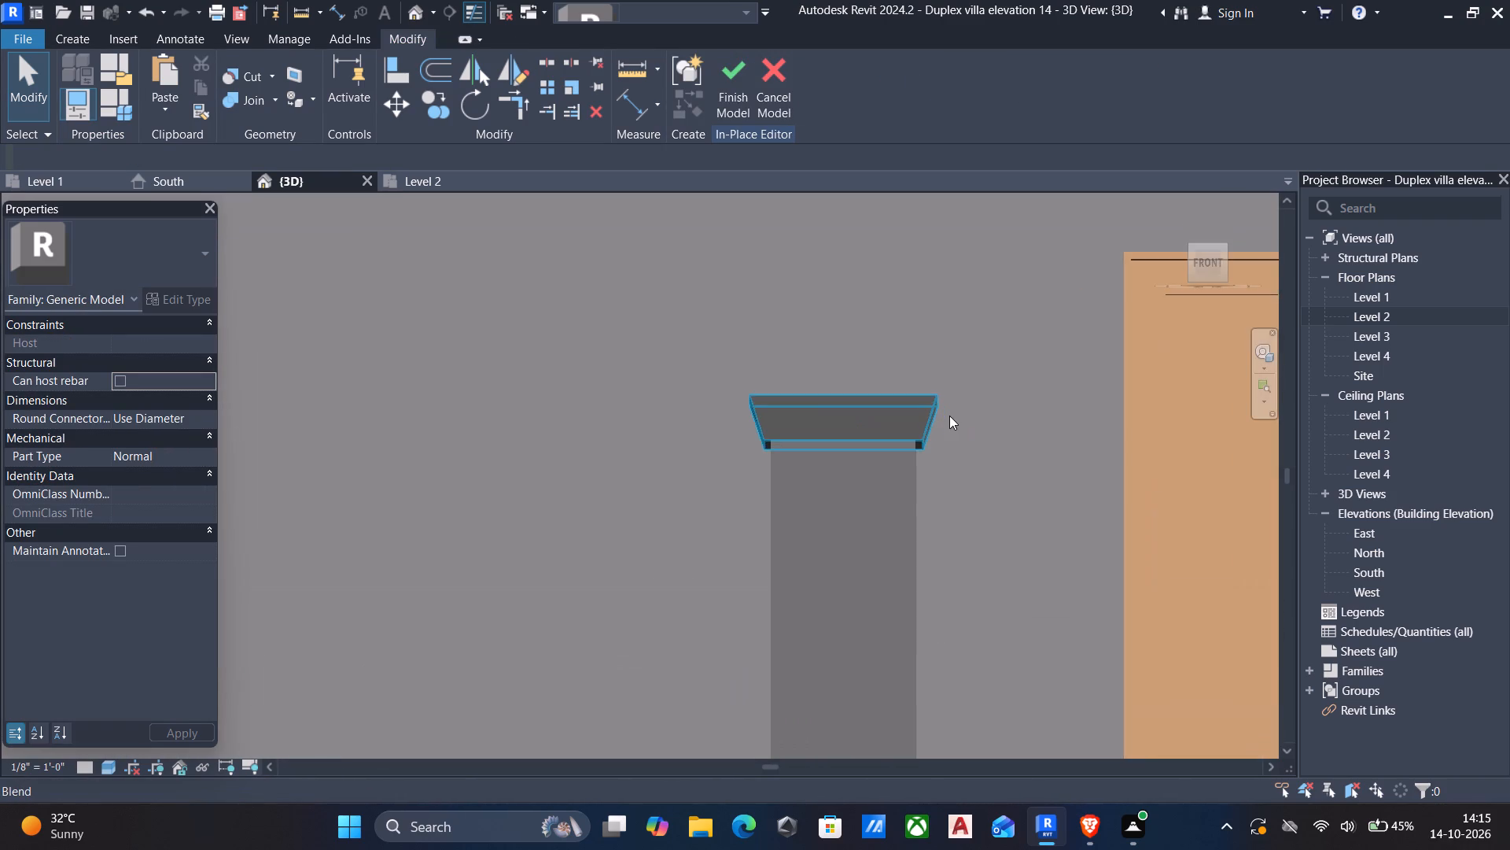
{"action": "scroll", "coordinate": [920, 431], "scroll_direction": "up", "scroll_amount": 6}
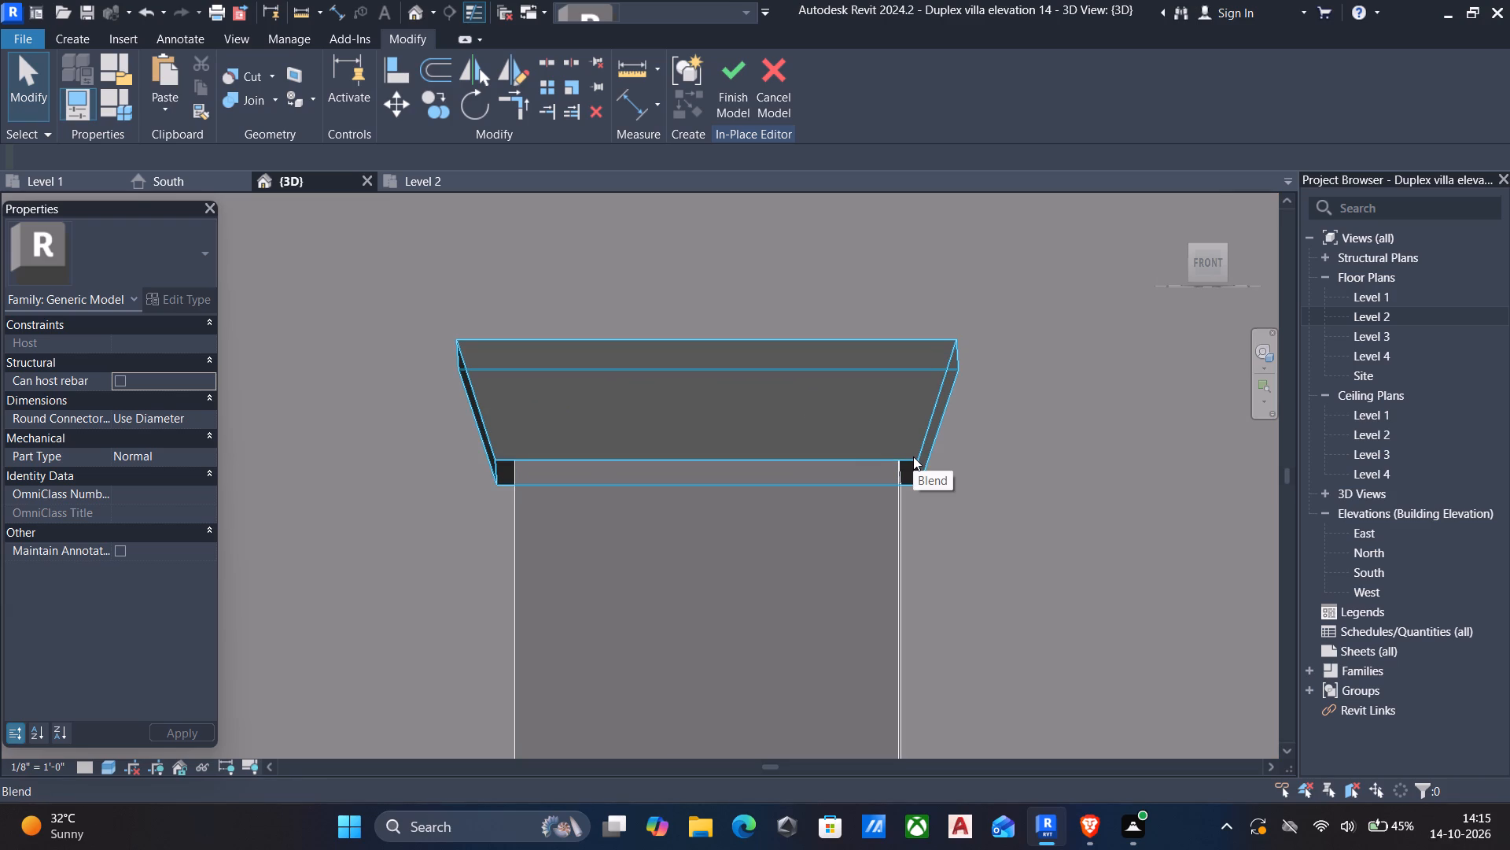
{"action": "left_click", "coordinate": [913, 456]}
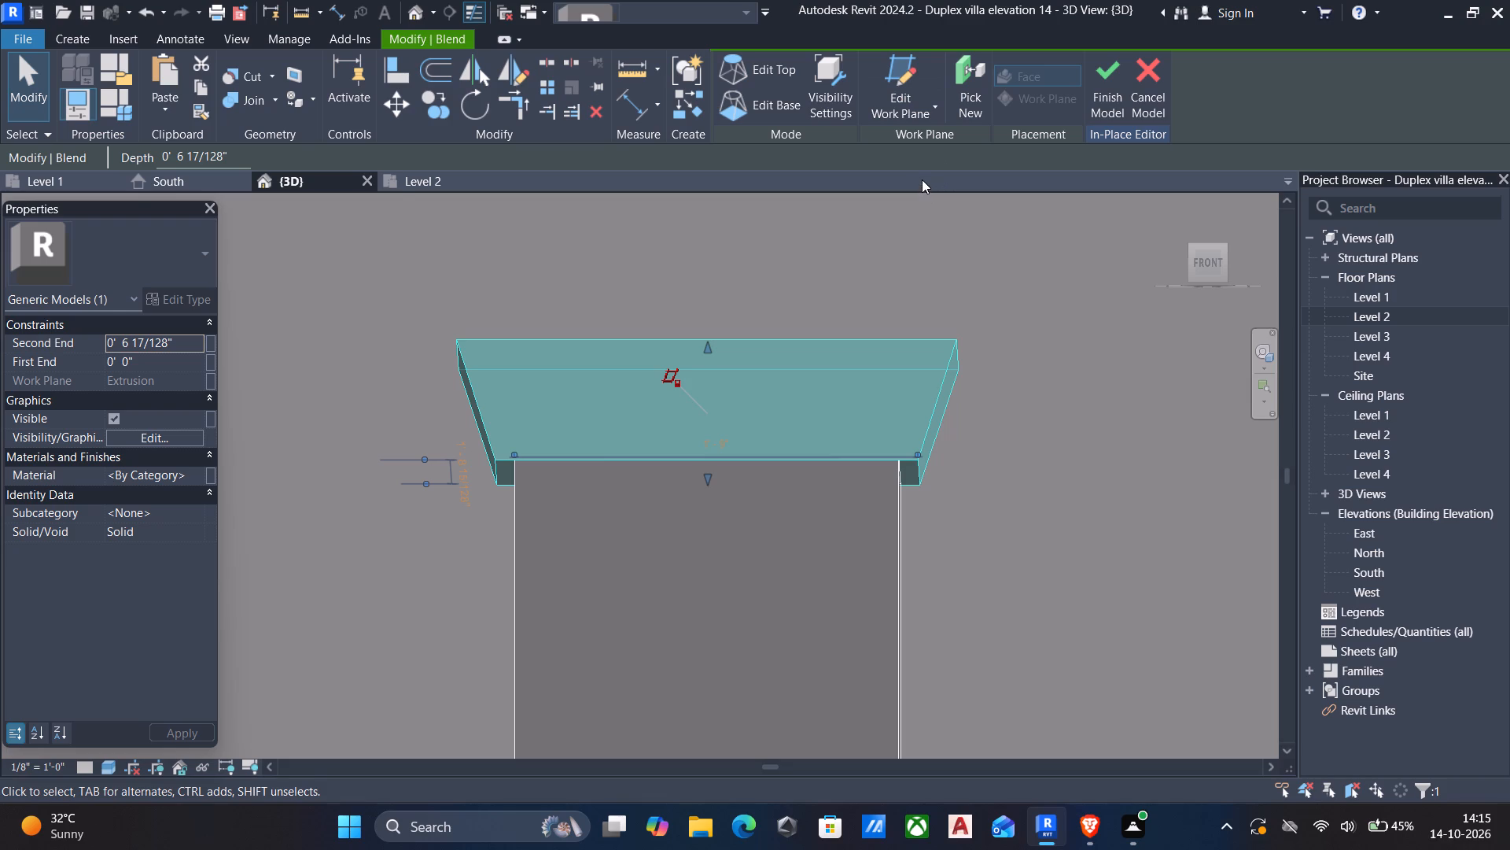
{"action": "key", "text": "Escape"}
{"action": "middle_click_drag", "start_coordinate": [821, 400], "coordinate": [722, 360], "text": "shift"}
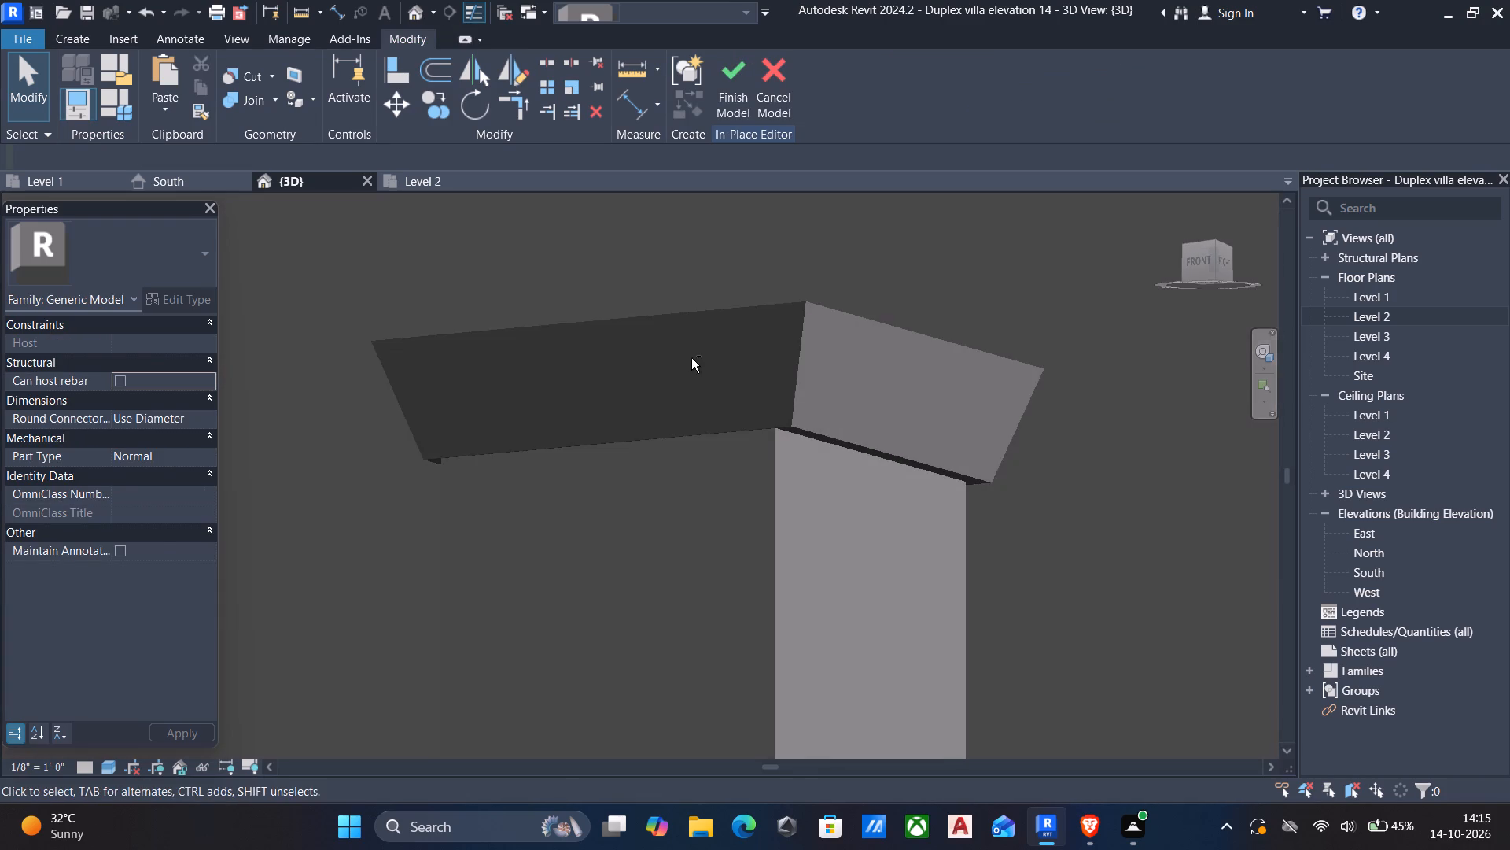
{"action": "scroll", "coordinate": [548, 363], "scroll_direction": "down", "scroll_amount": 5}
{"action": "middle_click_drag", "start_coordinate": [644, 401], "coordinate": [539, 324], "text": "shift"}
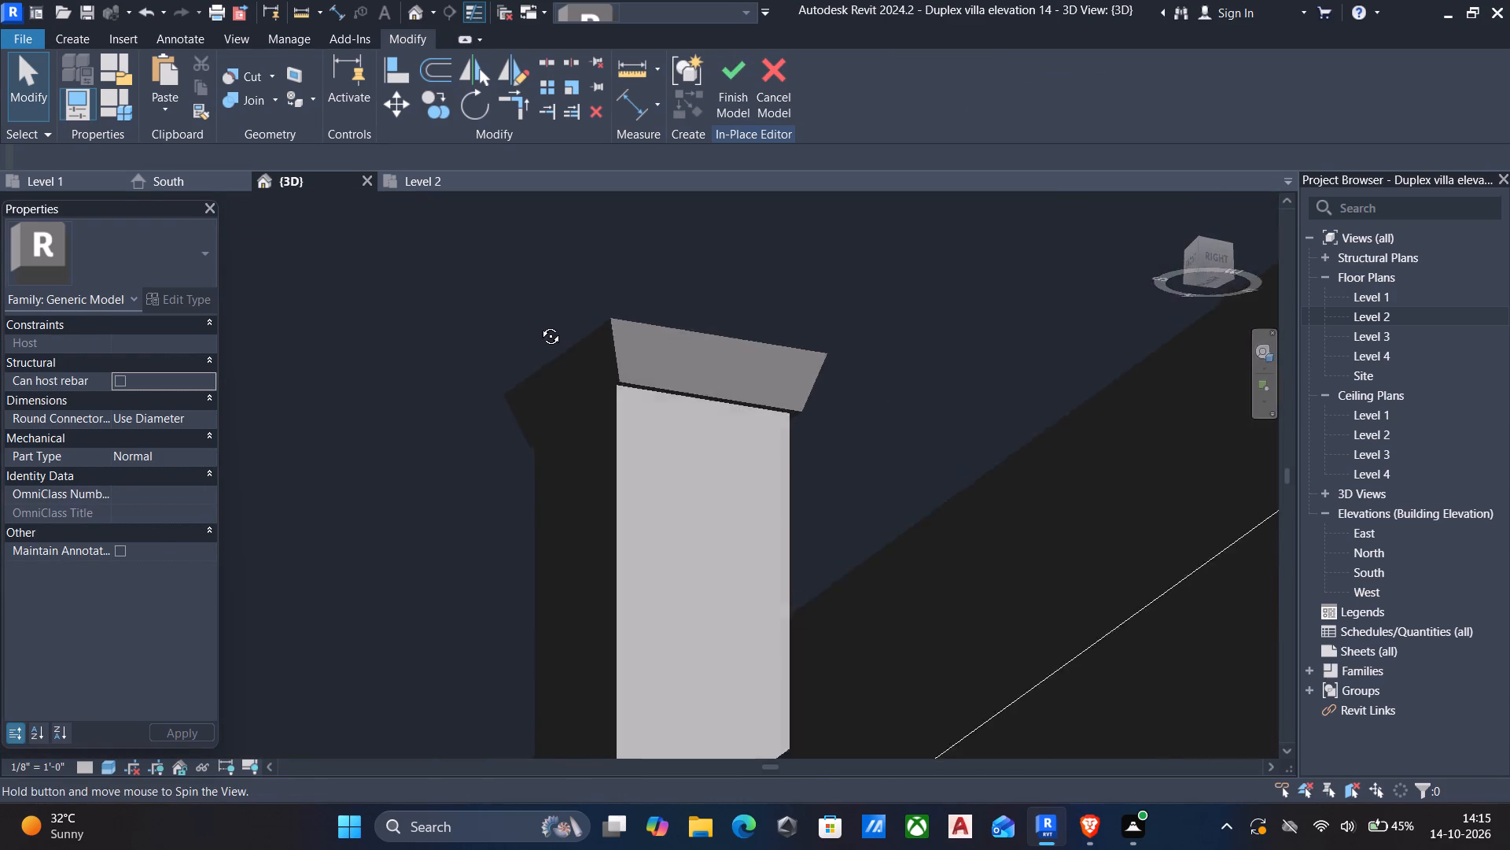
{"action": "middle_click_drag", "start_coordinate": [539, 324], "coordinate": [642, 146], "text": "shift"}
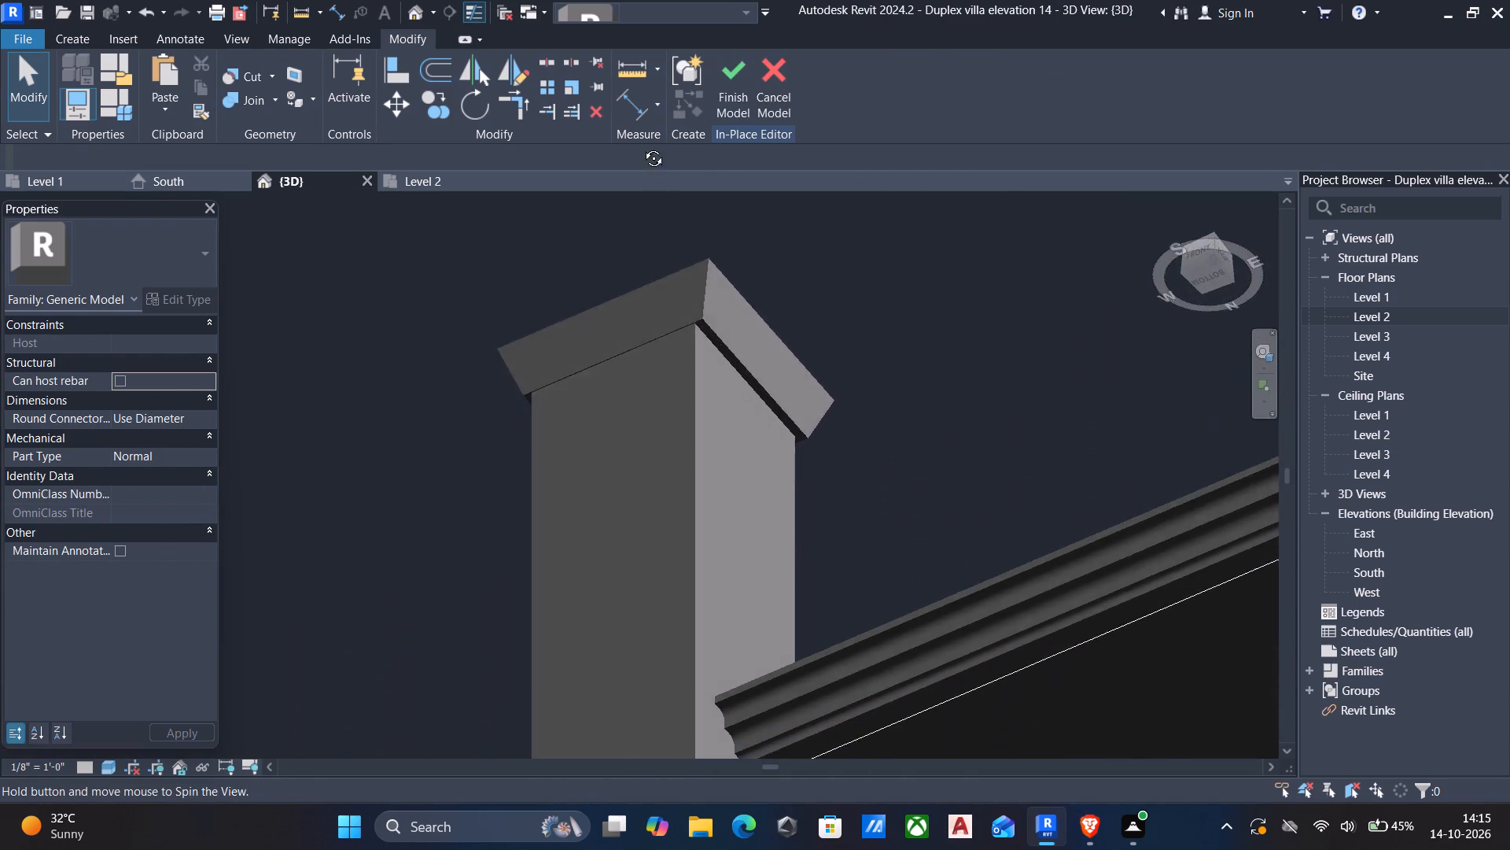
{"action": "middle_click_drag", "start_coordinate": [642, 146], "coordinate": [1125, 416], "text": "shift"}
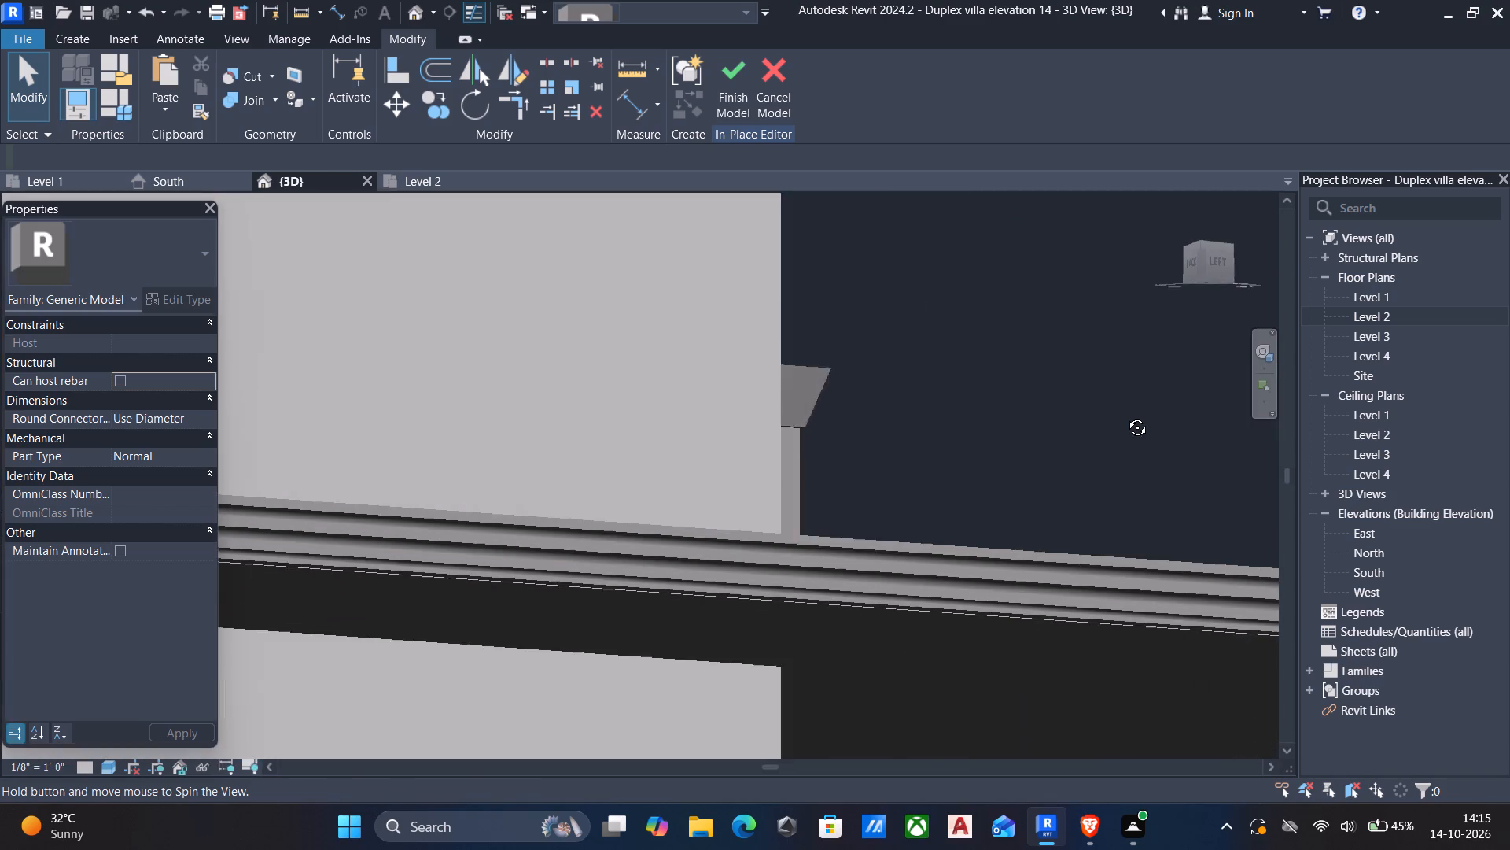
{"action": "middle_click_drag", "start_coordinate": [1125, 416], "coordinate": [688, 503], "text": "shift"}
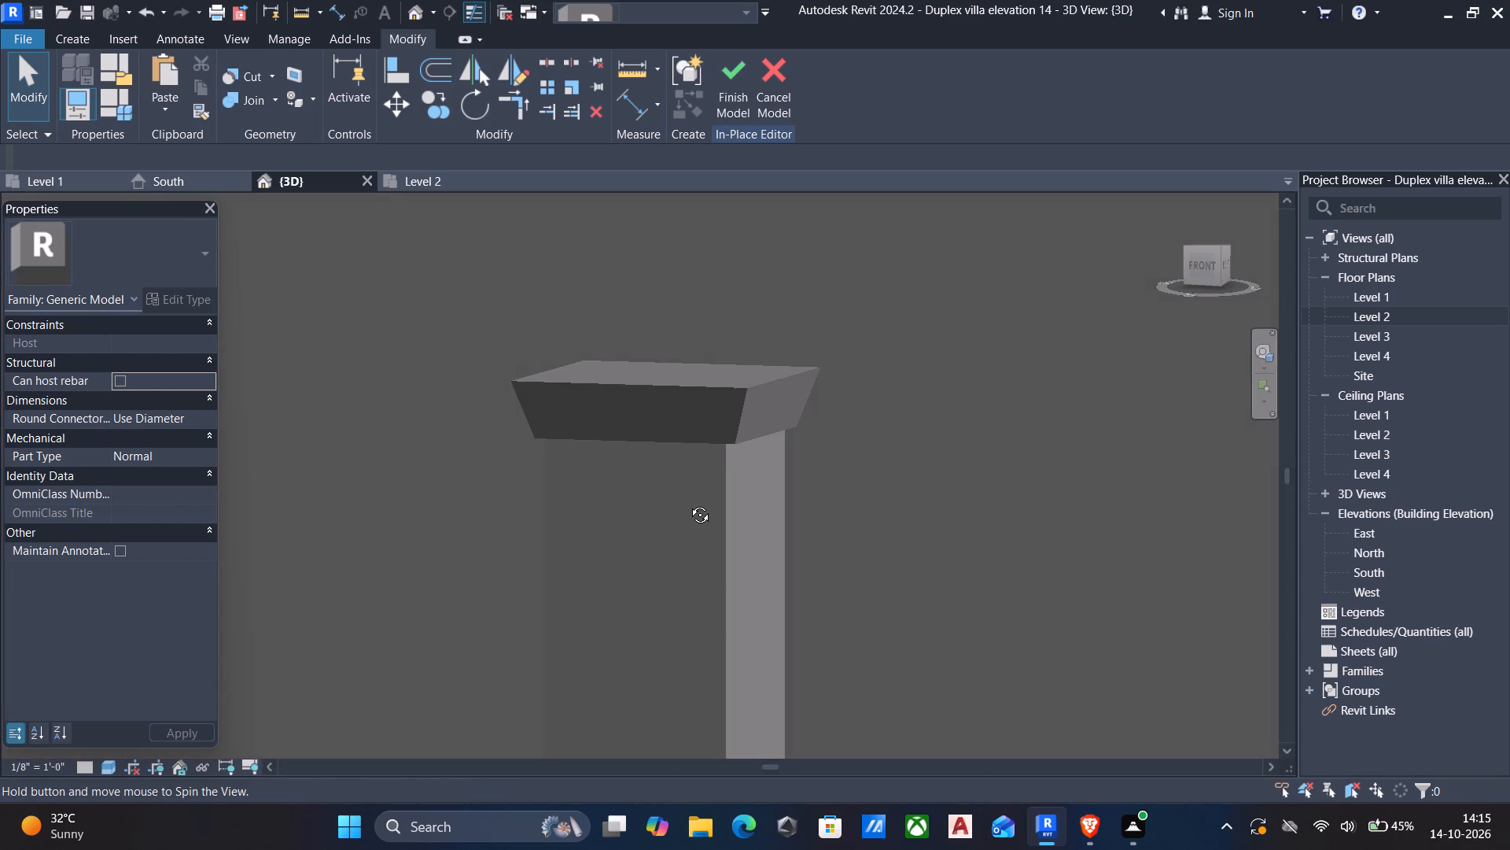
{"action": "middle_click_drag", "start_coordinate": [688, 503], "coordinate": [695, 498], "text": "shift"}
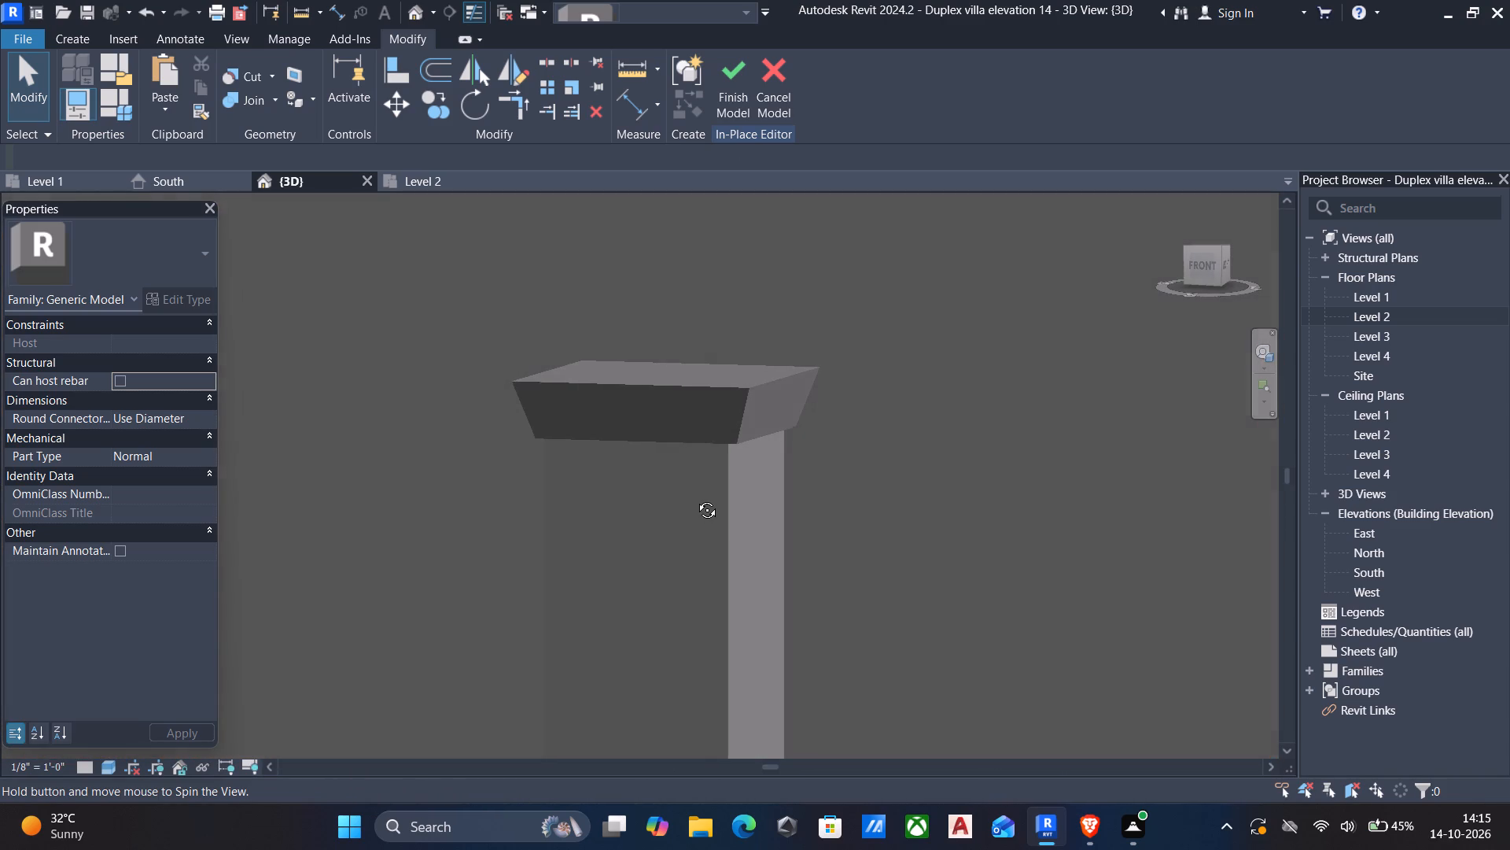
{"action": "middle_click_drag", "start_coordinate": [695, 498], "coordinate": [739, 464], "text": "shift"}
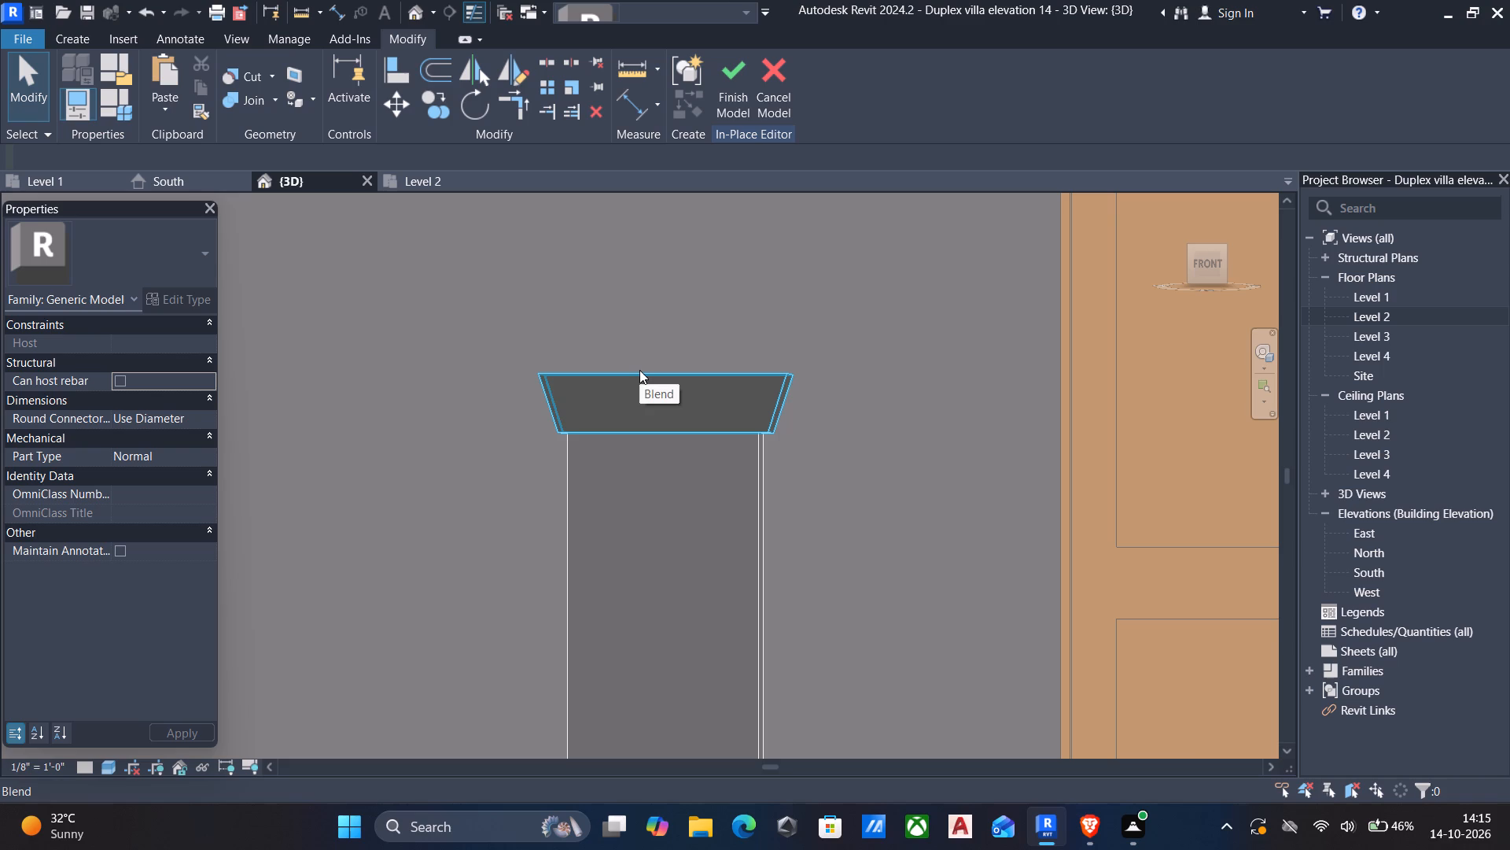
Start a solid extrusion with the flared cap blend's top face as its work plane.
{"action": "left_click", "coordinate": [68, 43]}
{"action": "left_click", "coordinate": [166, 68]}
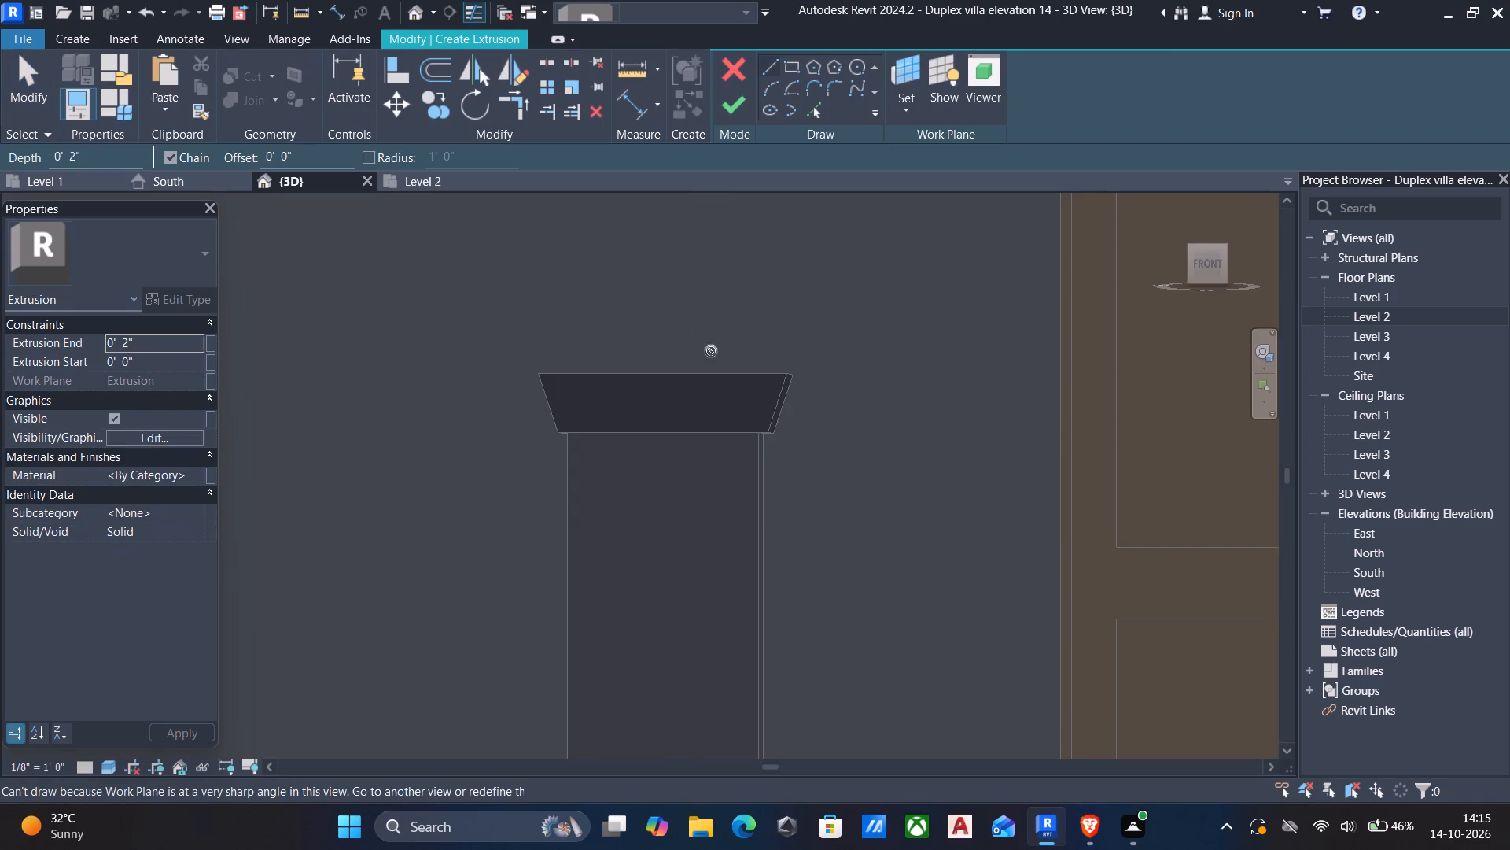
{"action": "left_click", "coordinate": [904, 116]}
{"action": "left_click", "coordinate": [937, 174]}
{"action": "scroll", "coordinate": [788, 330], "scroll_direction": "down", "scroll_amount": 3}
{"action": "middle_click_drag", "start_coordinate": [779, 343], "coordinate": [761, 471], "text": "shift"}
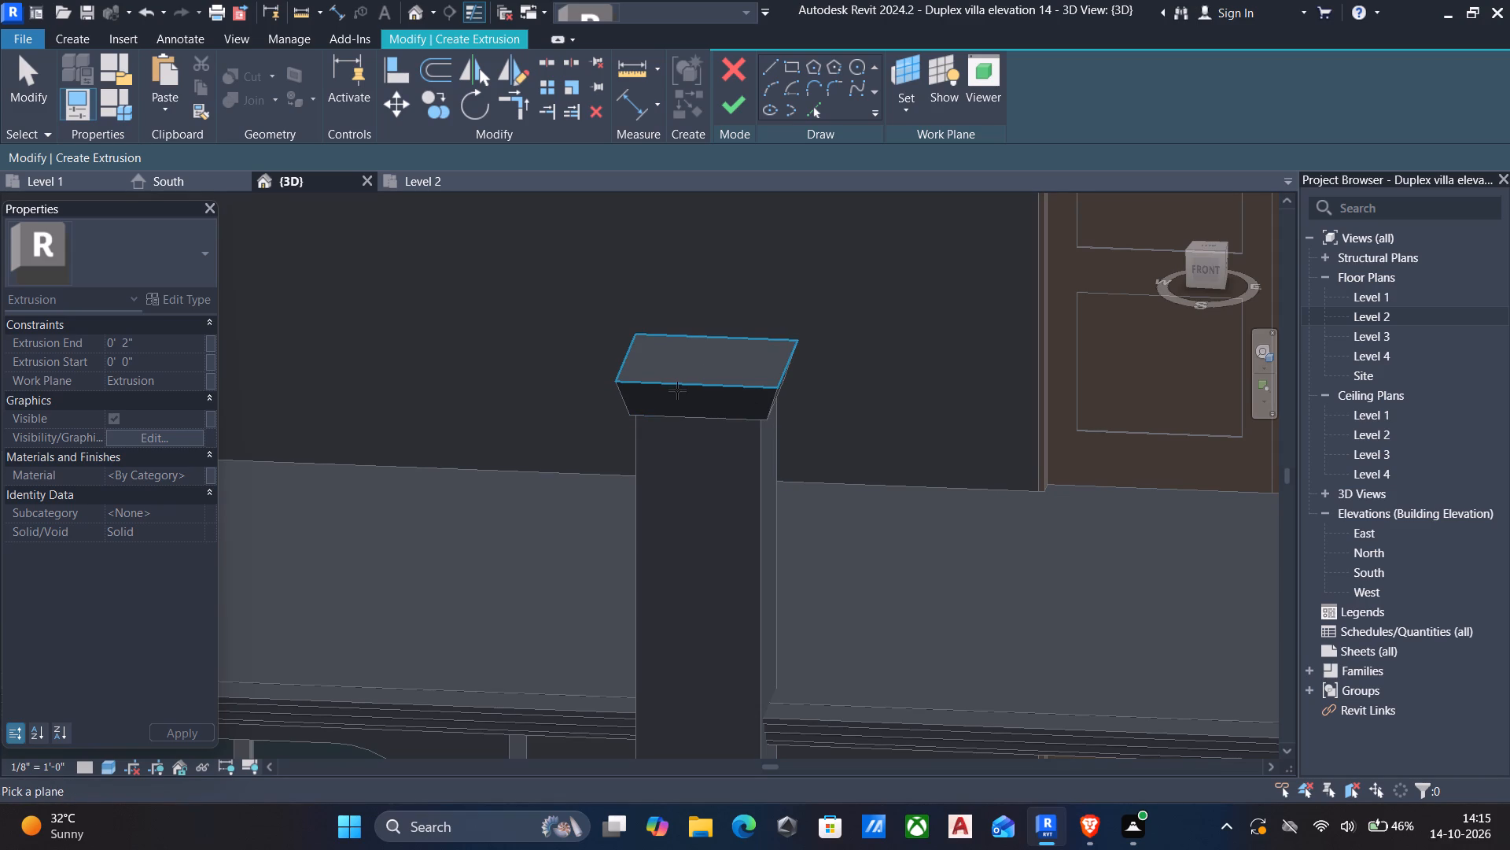
{"action": "left_click", "coordinate": [648, 379]}
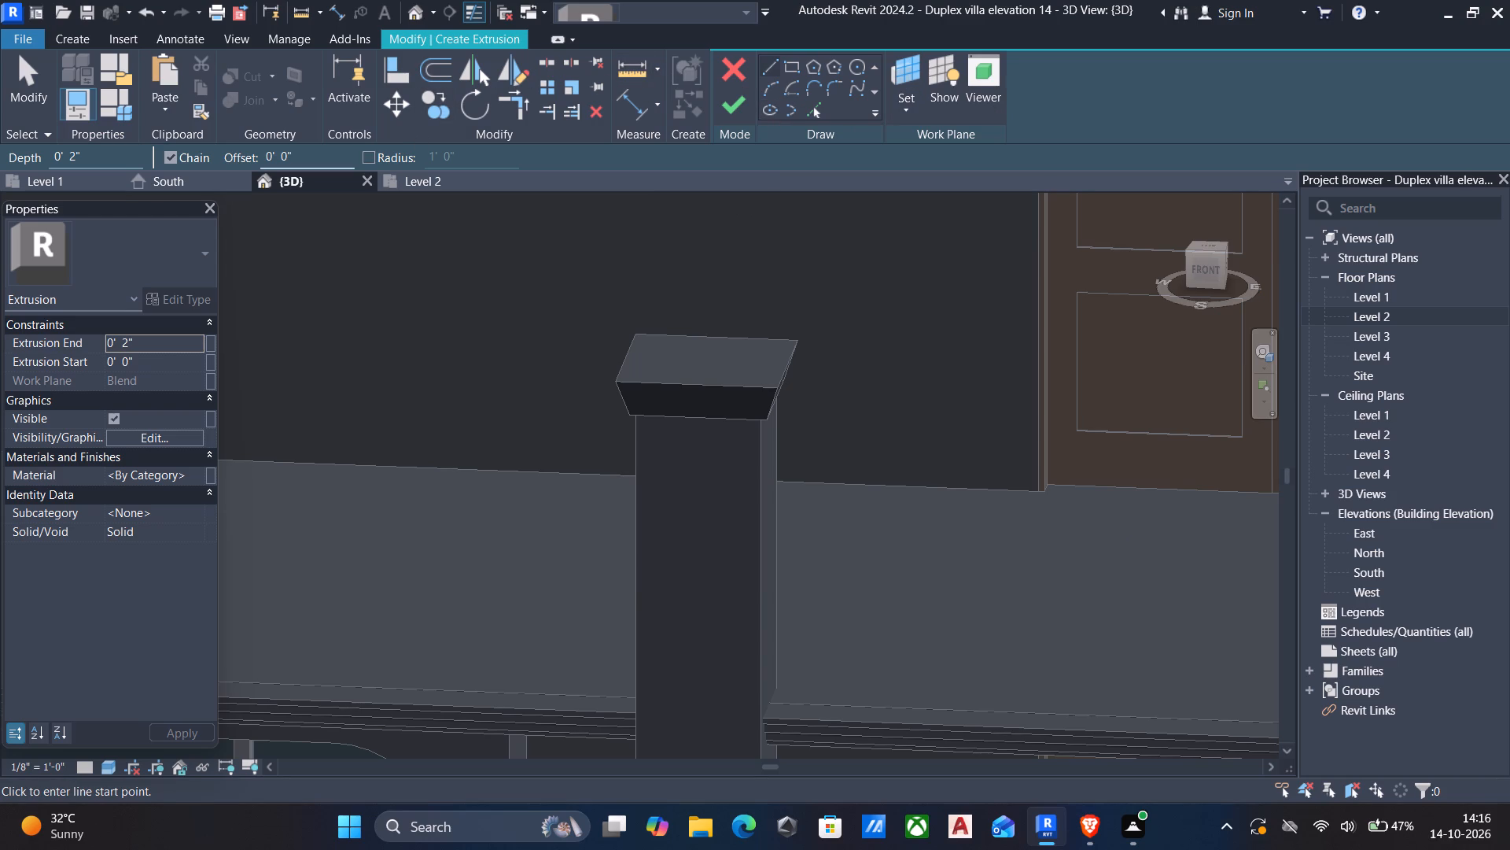
Sketch a rectangle offset 2" outward from the blend's top face edges and finish it as a 2" deep extrusion.
{"action": "left_click_drag", "start_coordinate": [311, 152], "coordinate": [0, 146]}
{"action": "type", "text": "2\""}
{"action": "scroll", "coordinate": [805, 397], "scroll_direction": "up", "scroll_amount": 5}
{"action": "left_click", "coordinate": [756, 377]}
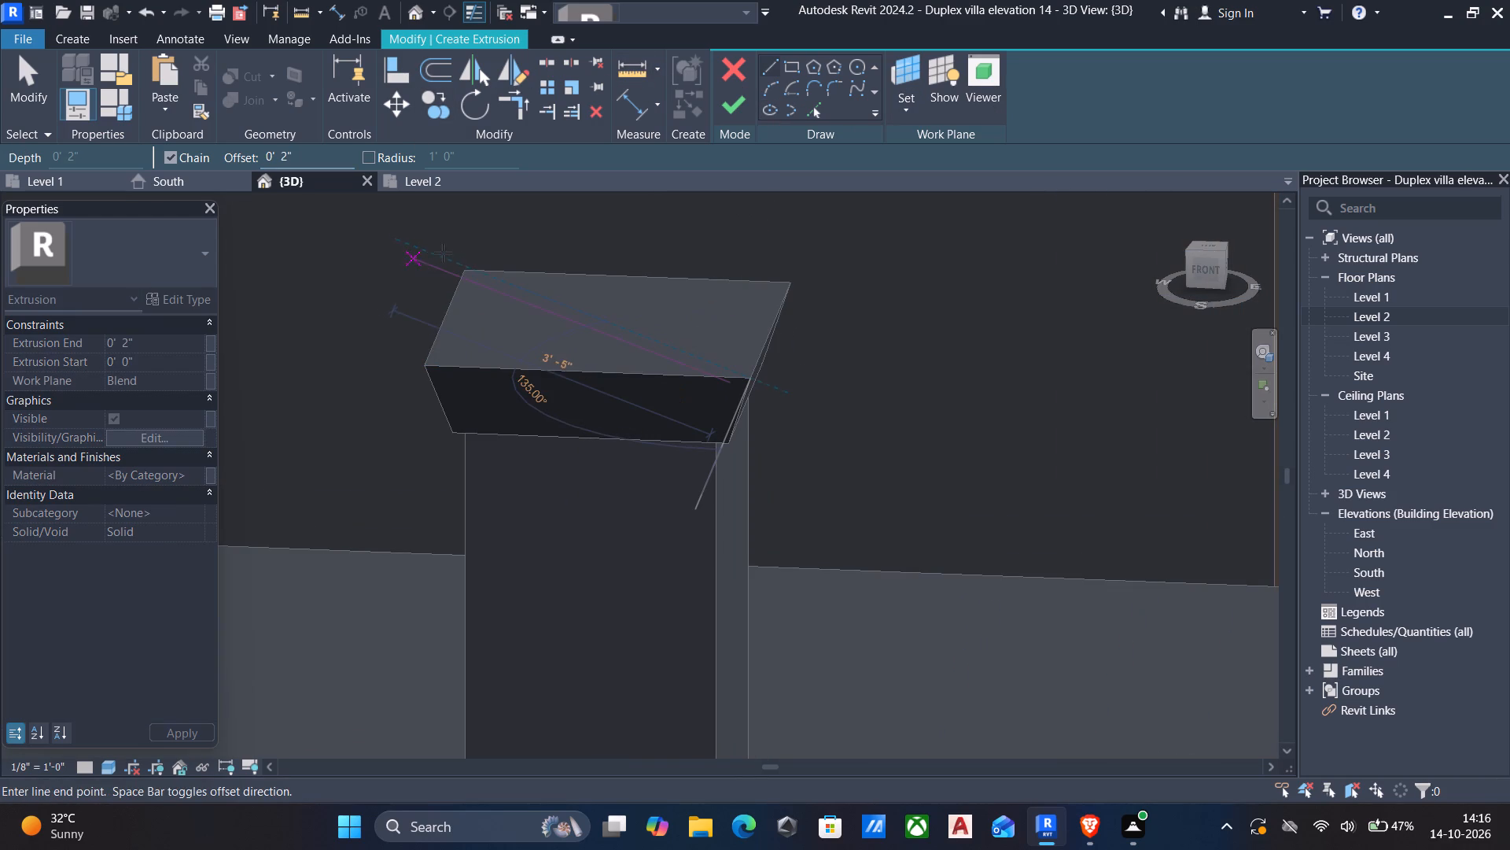
{"action": "key", "text": "Escape"}
{"action": "left_click", "coordinate": [786, 61]}
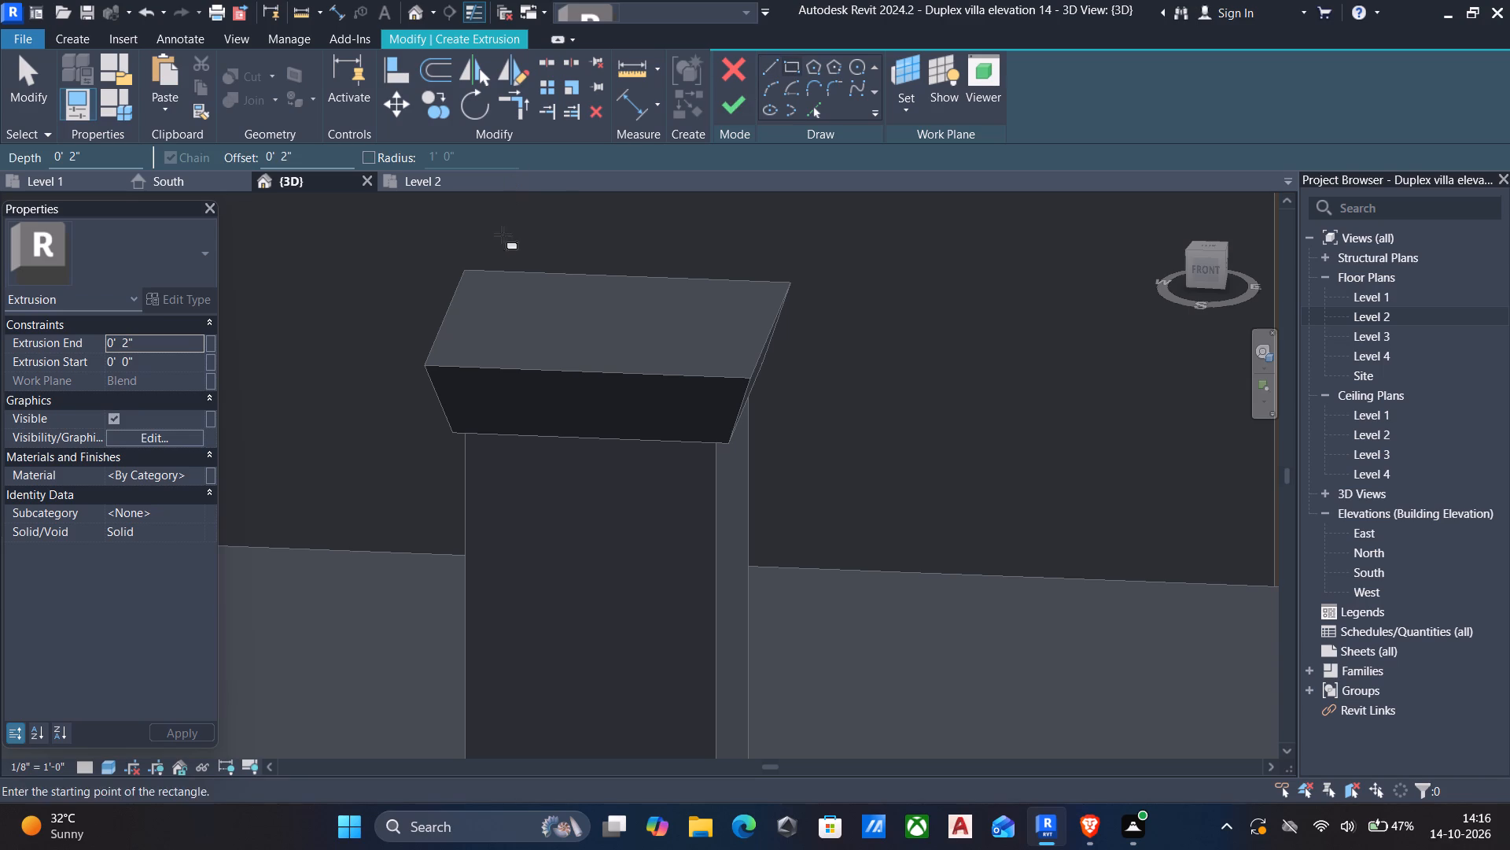
{"action": "left_click", "coordinate": [461, 268]}
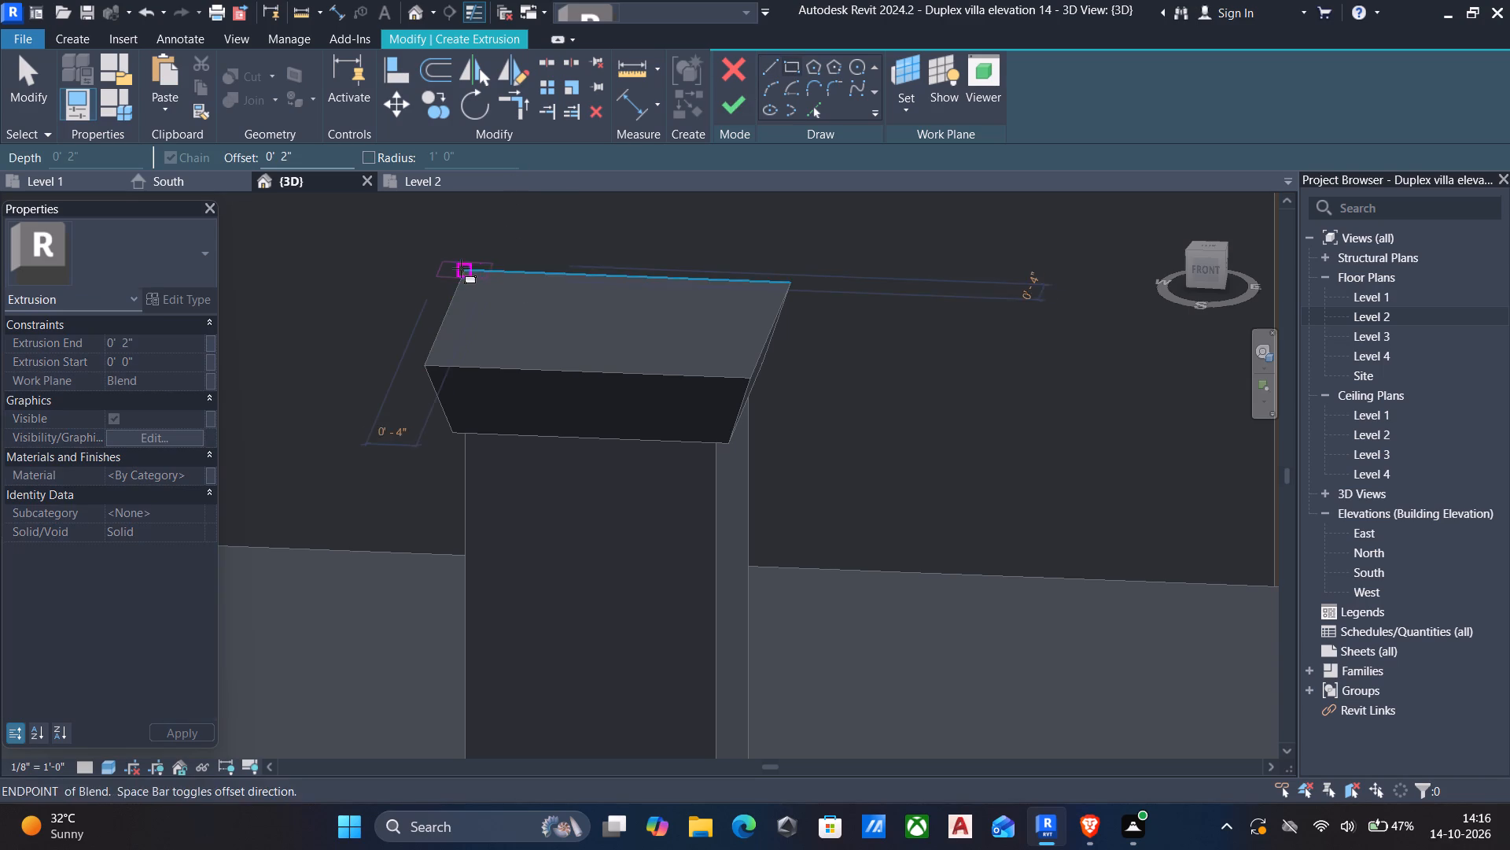
{"action": "left_click", "coordinate": [746, 375]}
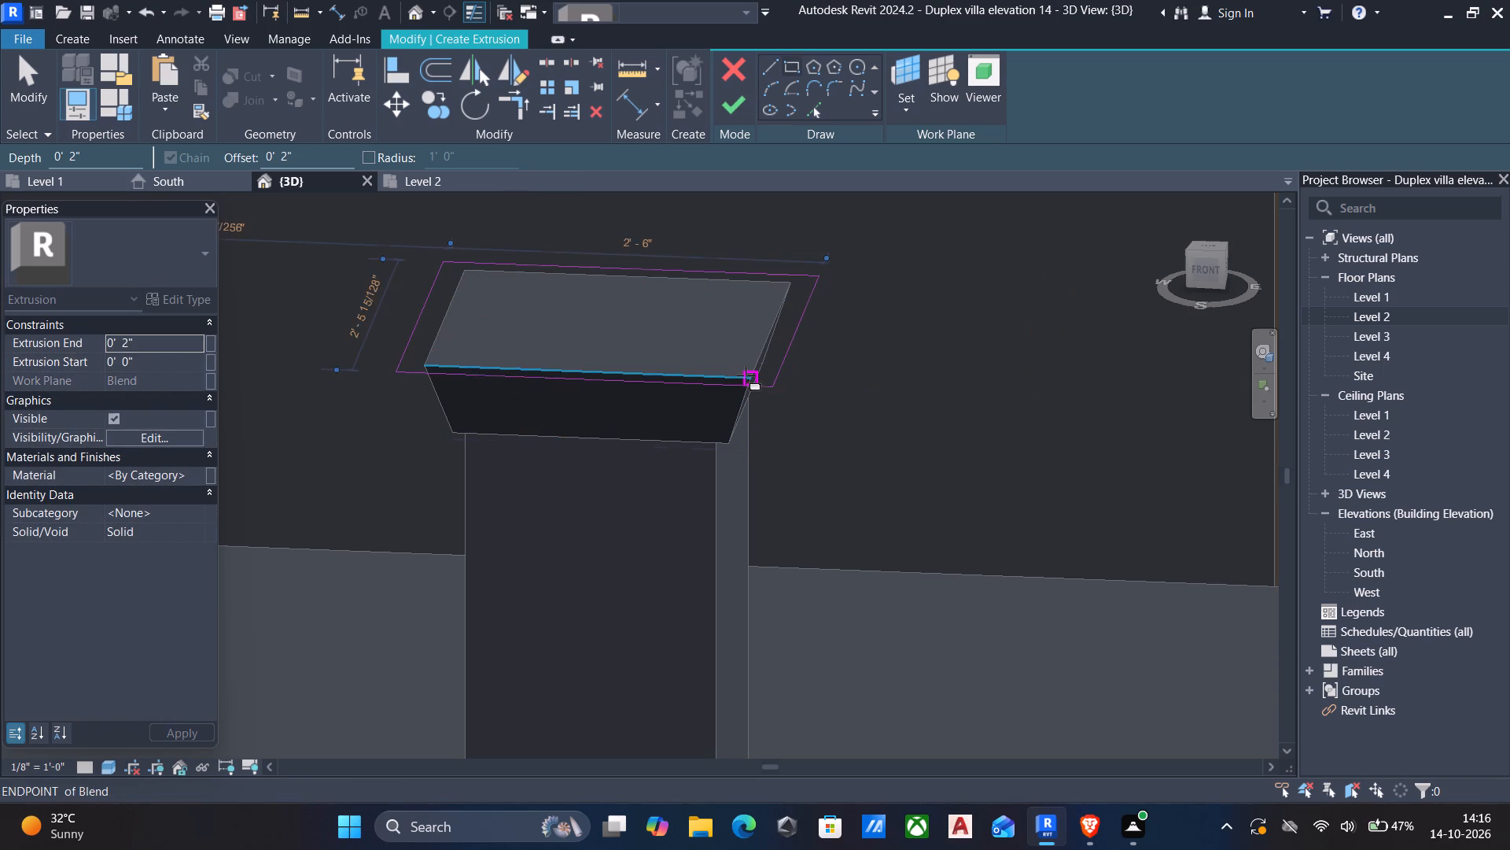
{"action": "key", "text": "Escape"}
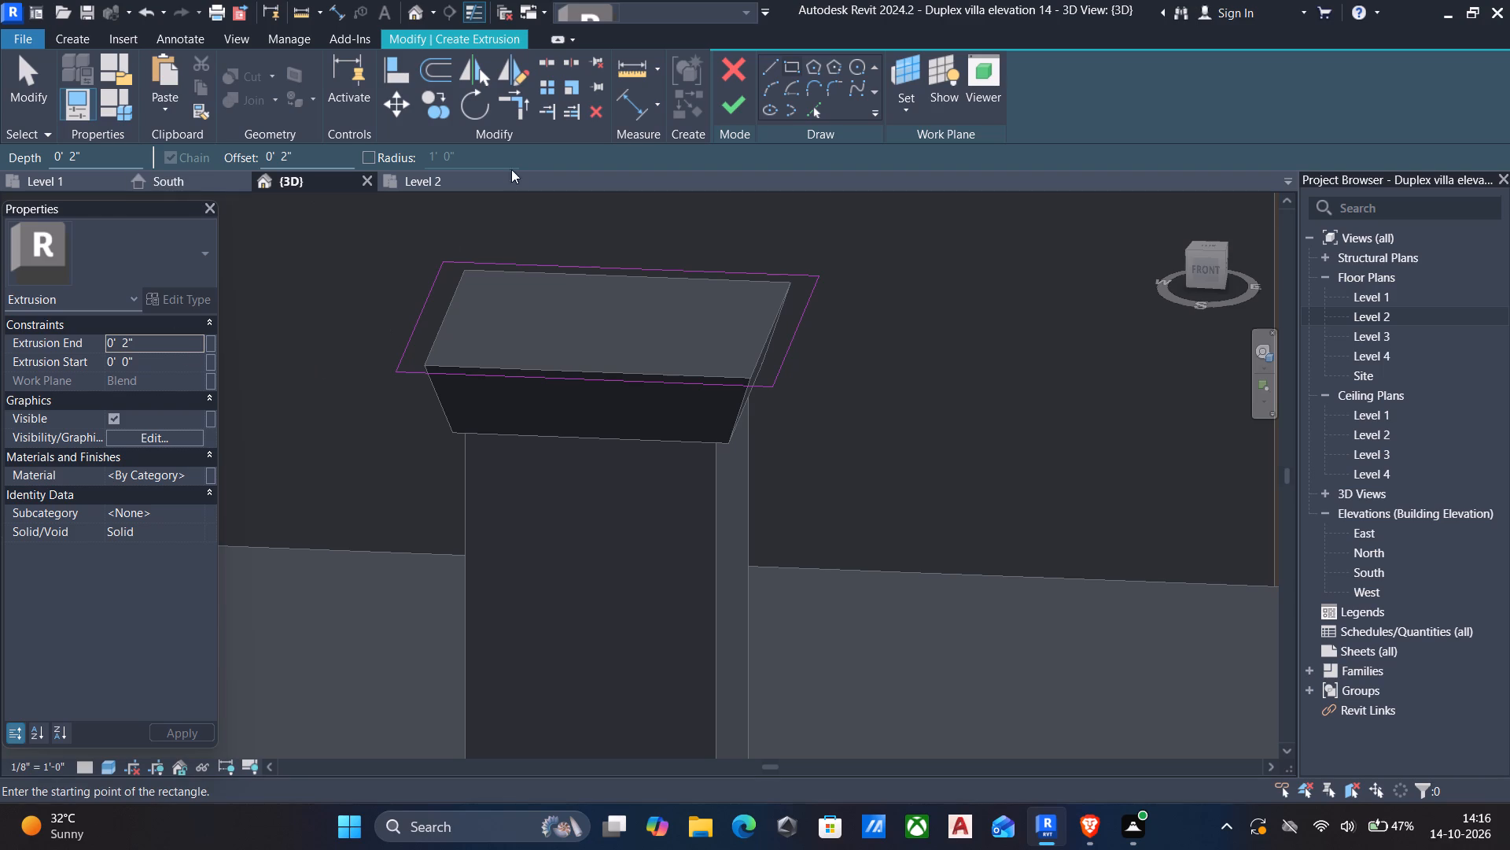
{"action": "left_click", "coordinate": [727, 96]}
Working from the front view, lower the flared blend's top face to make the cap shallower beneath the new slab.
{"action": "scroll", "coordinate": [629, 336], "scroll_direction": "down", "scroll_amount": 2}
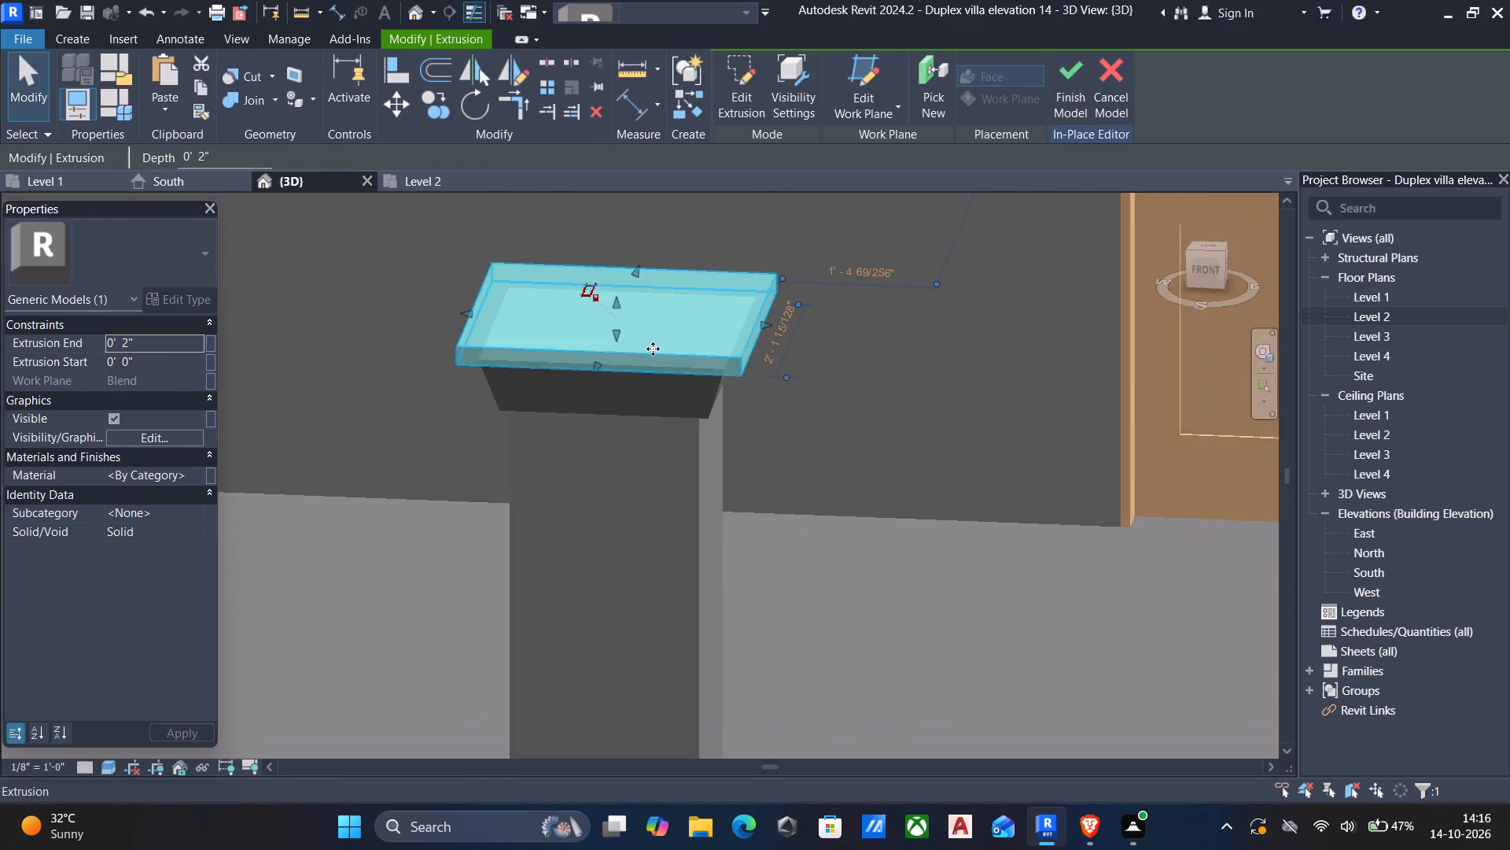
{"action": "left_click", "coordinate": [1214, 267]}
{"action": "scroll", "coordinate": [908, 341], "scroll_direction": "down", "scroll_amount": 13}
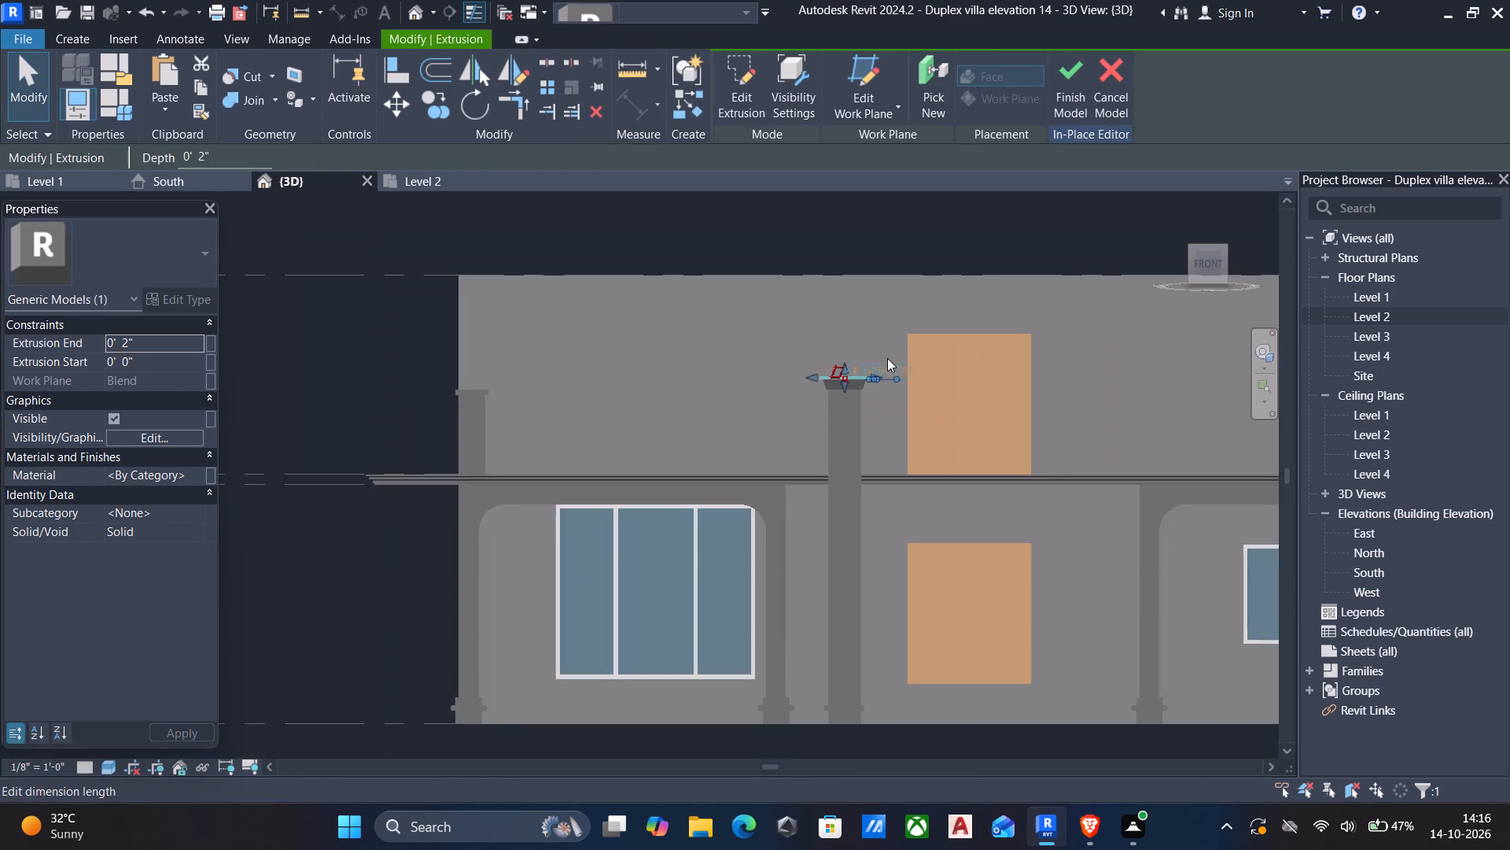
{"action": "scroll", "coordinate": [887, 358], "scroll_direction": "down", "scroll_amount": 9}
{"action": "key", "text": "Escape"}
{"action": "scroll", "coordinate": [890, 372], "scroll_direction": "up", "scroll_amount": 14}
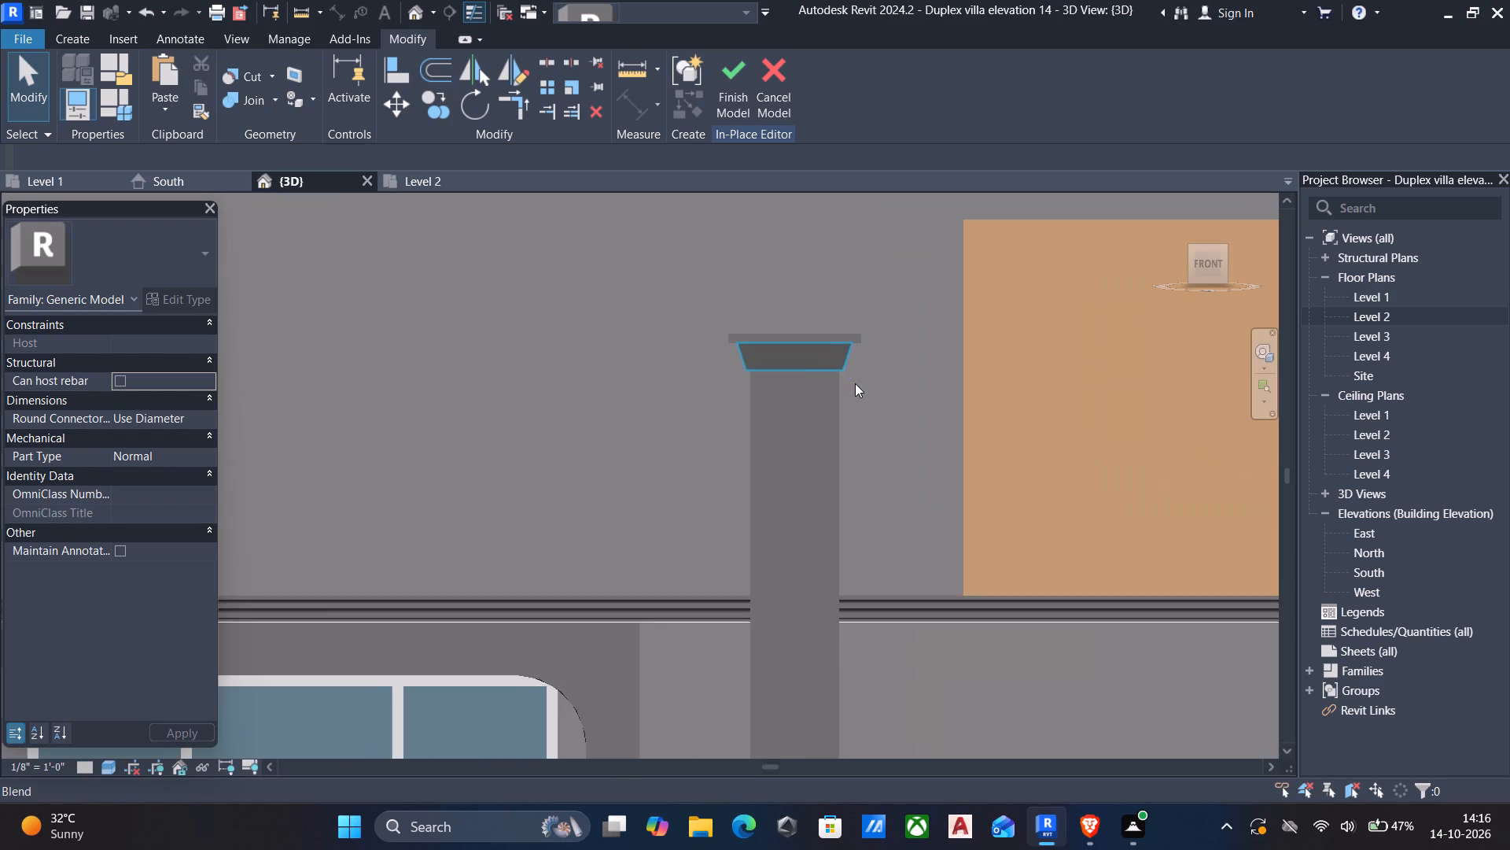
{"action": "scroll", "coordinate": [766, 353], "scroll_direction": "up", "scroll_amount": 5}
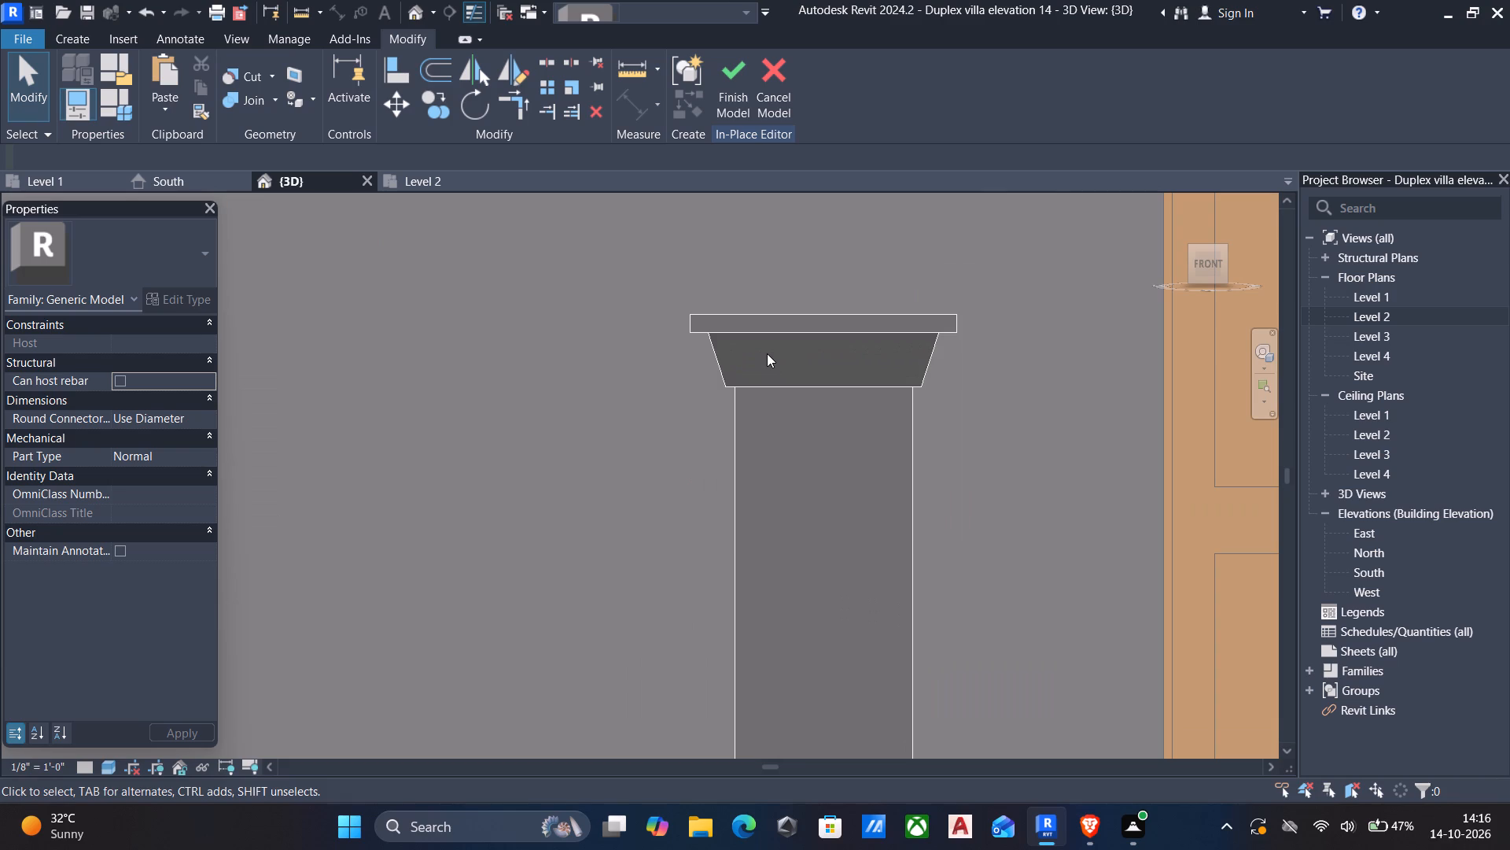
{"action": "left_click", "coordinate": [714, 364]}
{"action": "left_click_drag", "start_coordinate": [825, 323], "coordinate": [834, 349]}
{"action": "key", "text": "Escape"}
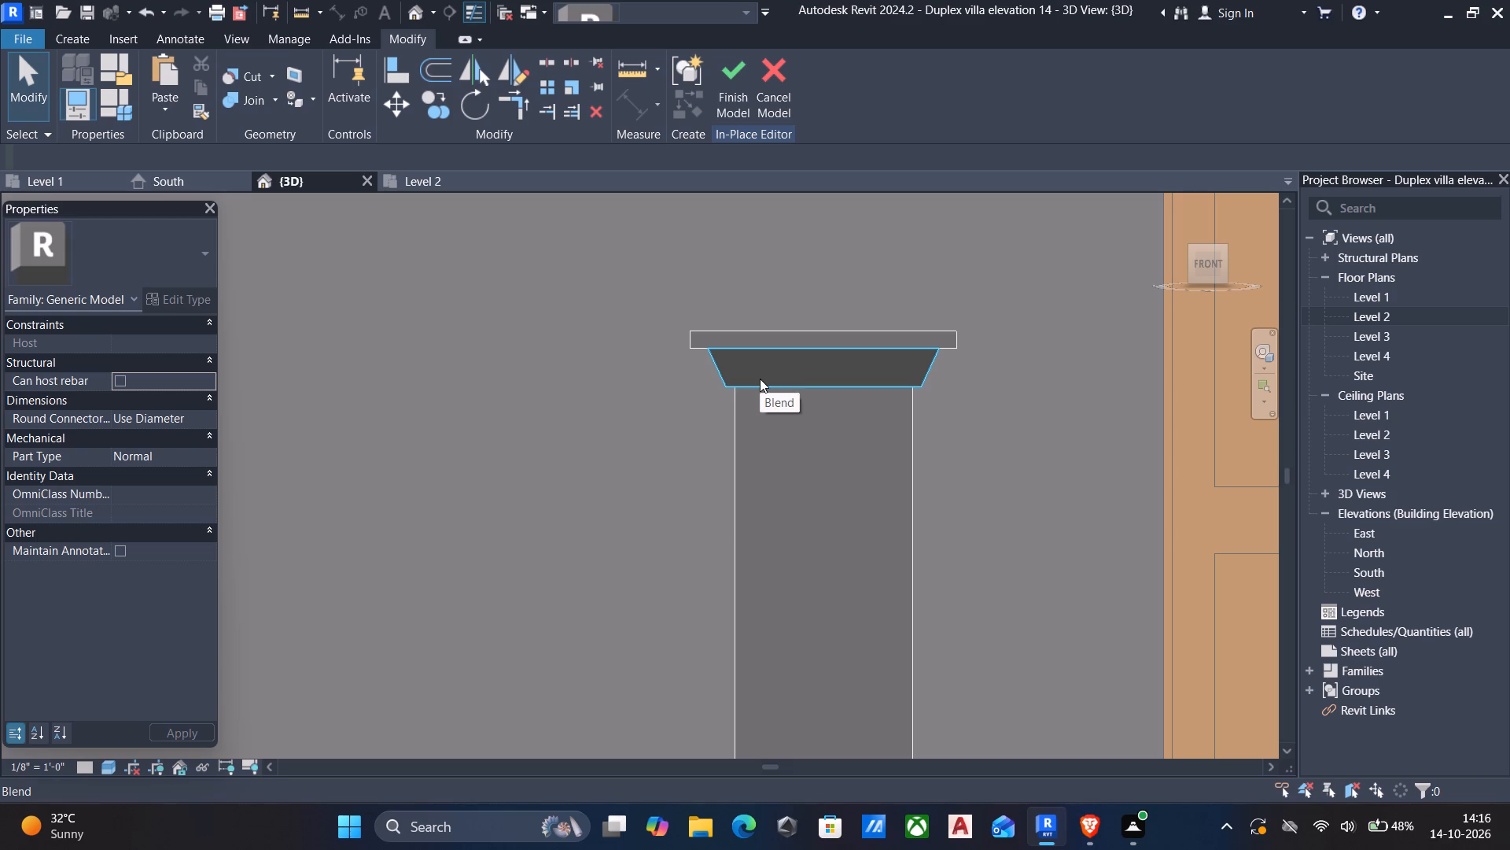
Select the column's recessed panel void and stretch the upper panel's top edge up to just below the flared cap.
{"action": "scroll", "coordinate": [791, 455], "scroll_direction": "down", "scroll_amount": 5}
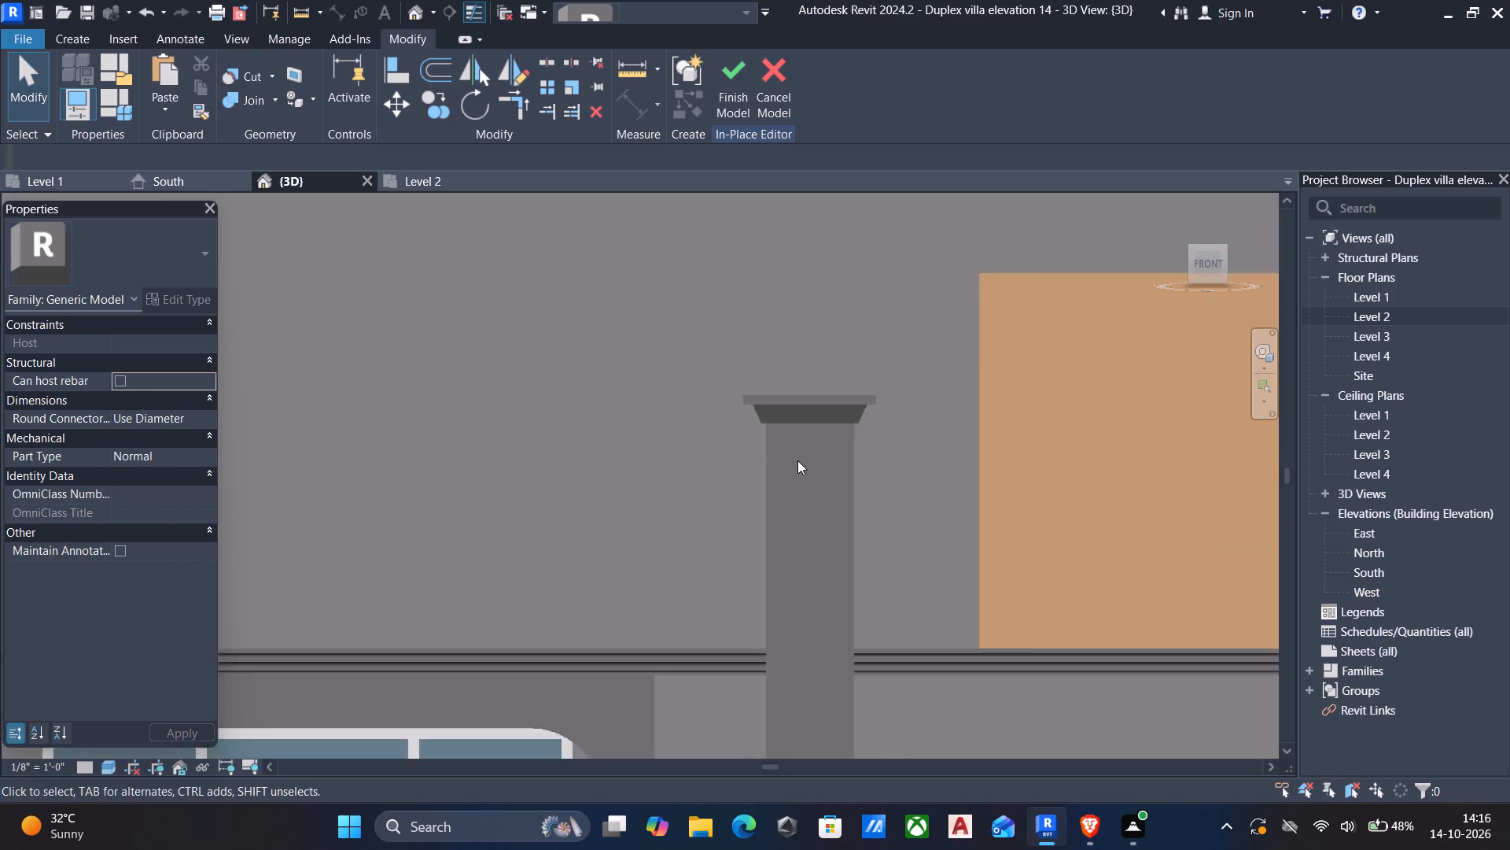
{"action": "scroll", "coordinate": [797, 460], "scroll_direction": "down", "scroll_amount": 7}
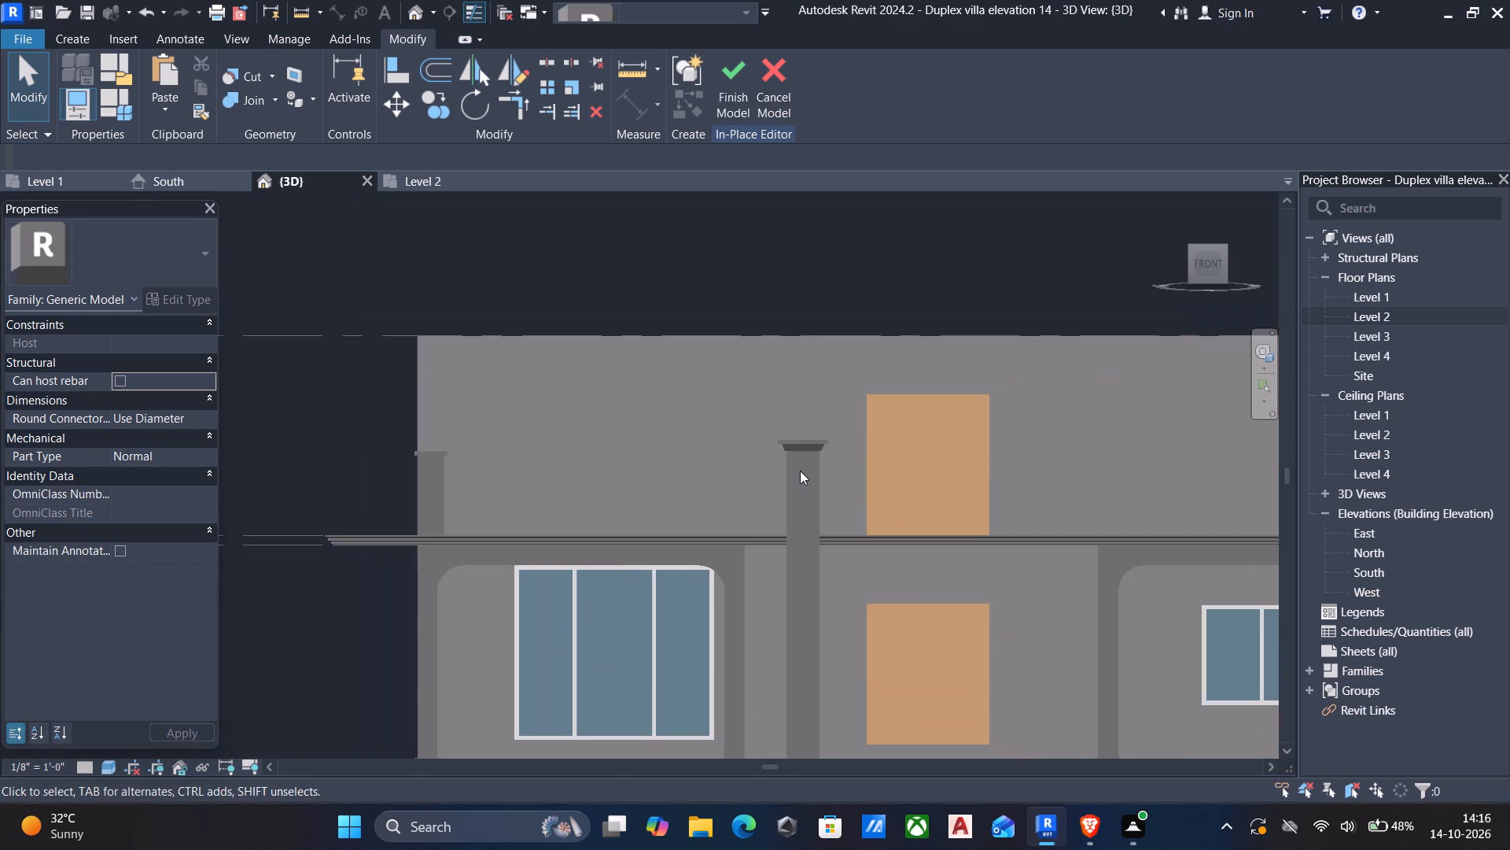
{"action": "middle_click_drag", "start_coordinate": [819, 539], "coordinate": [806, 525]}
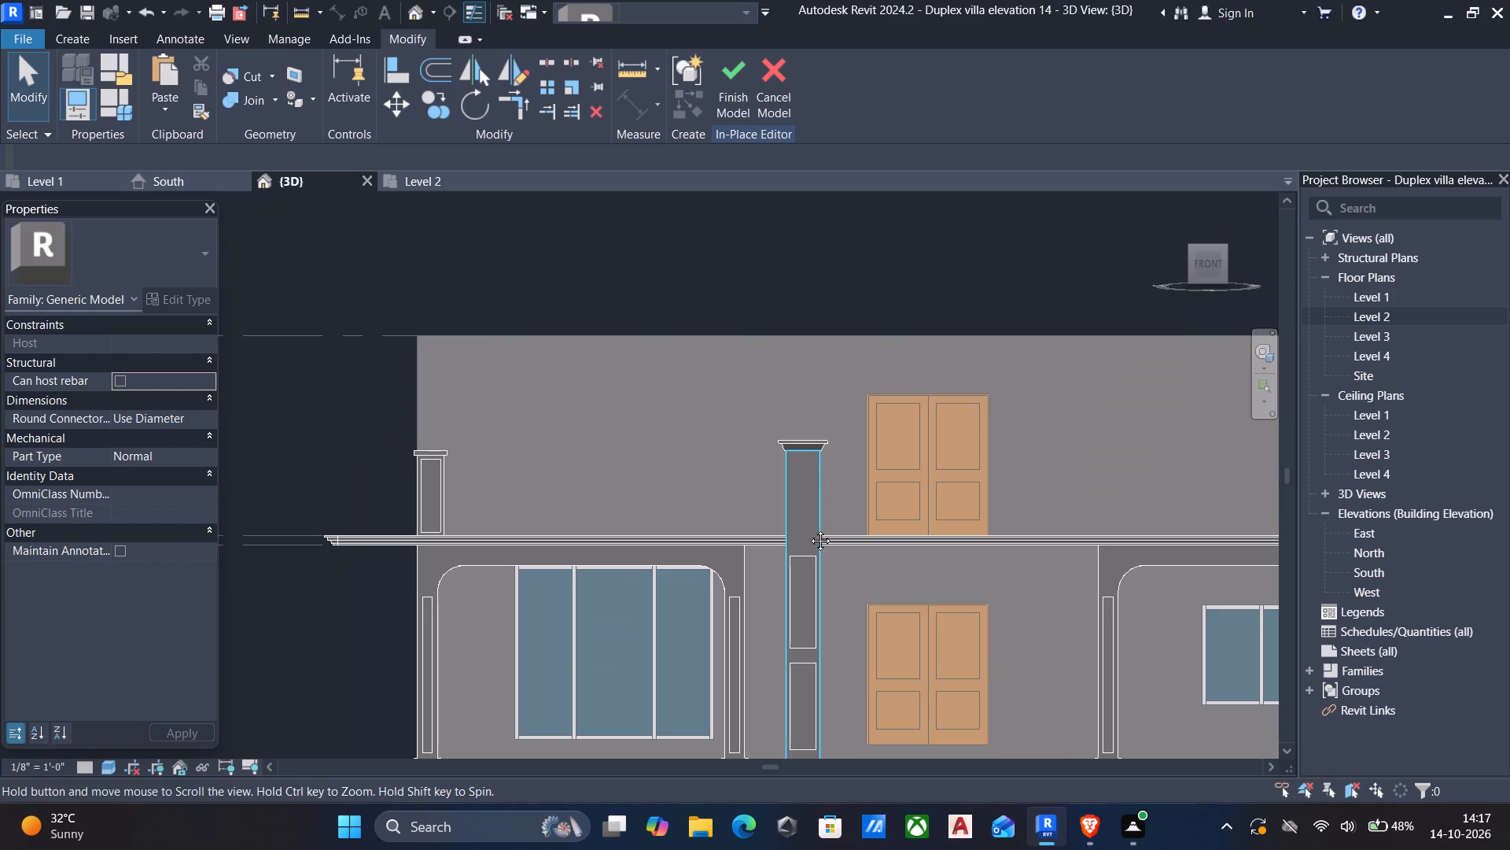
{"action": "middle_click_drag", "start_coordinate": [806, 525], "coordinate": [749, 446]}
{"action": "left_click", "coordinate": [732, 465]}
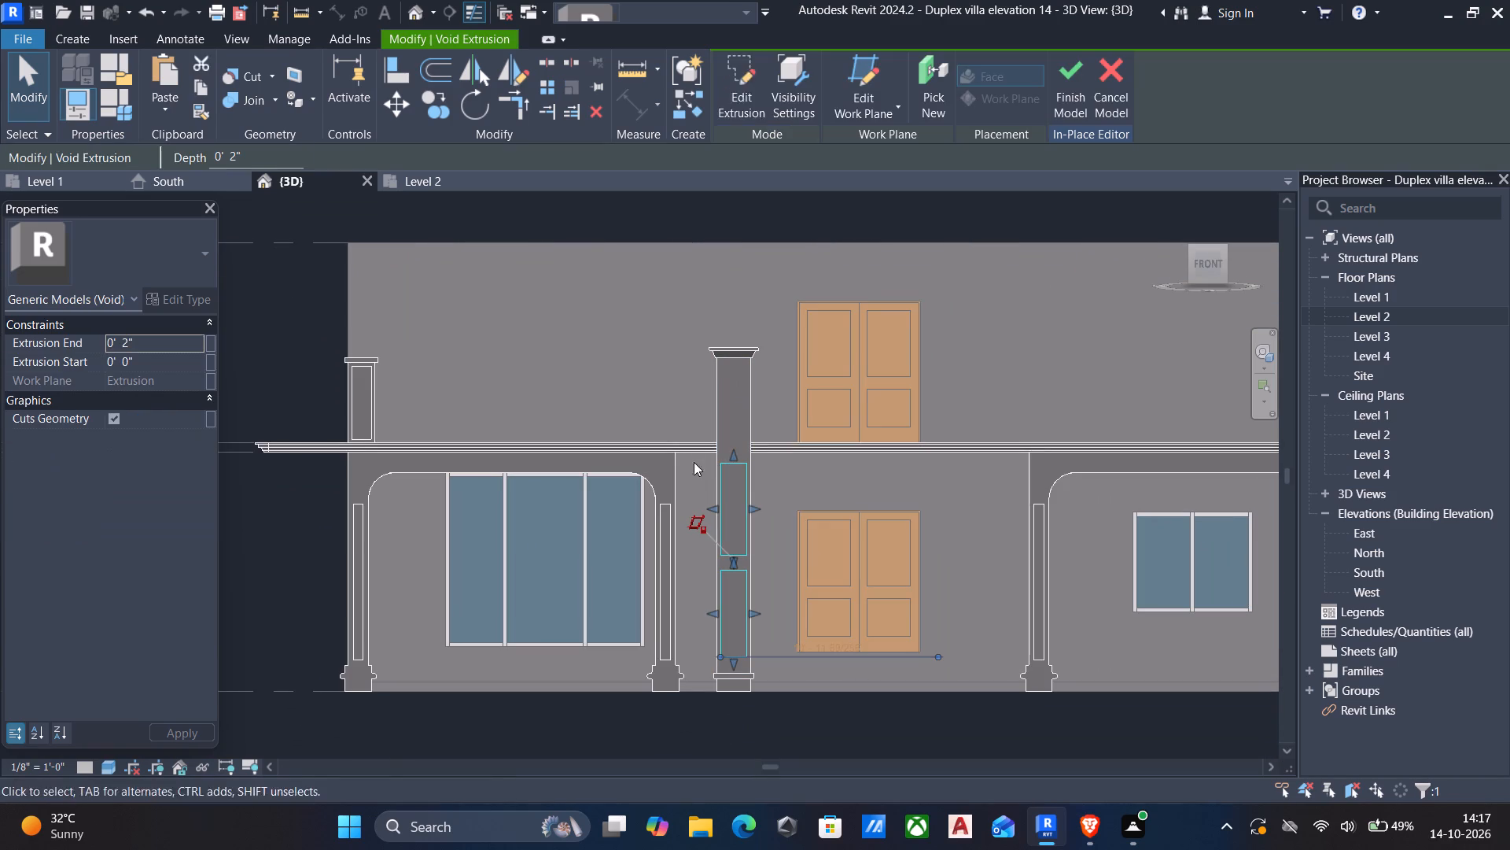
{"action": "left_click_drag", "start_coordinate": [735, 453], "coordinate": [727, 412]}
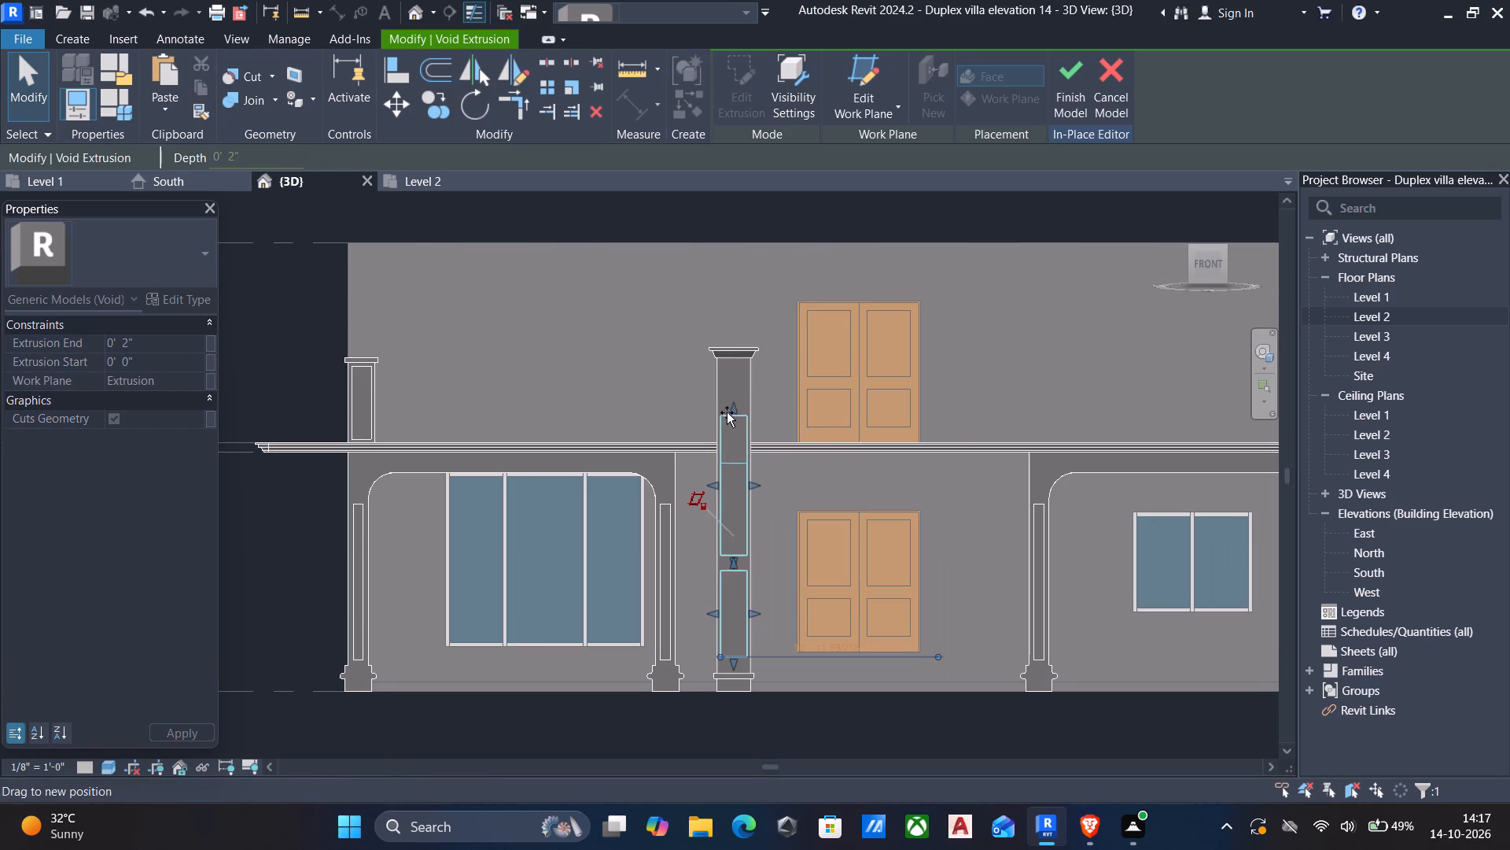
{"action": "left_click_drag", "start_coordinate": [727, 412], "coordinate": [730, 368]}
{"action": "scroll", "coordinate": [730, 368], "scroll_direction": "up", "scroll_amount": 6}
{"action": "scroll", "coordinate": [736, 380], "scroll_direction": "down", "scroll_amount": 7}
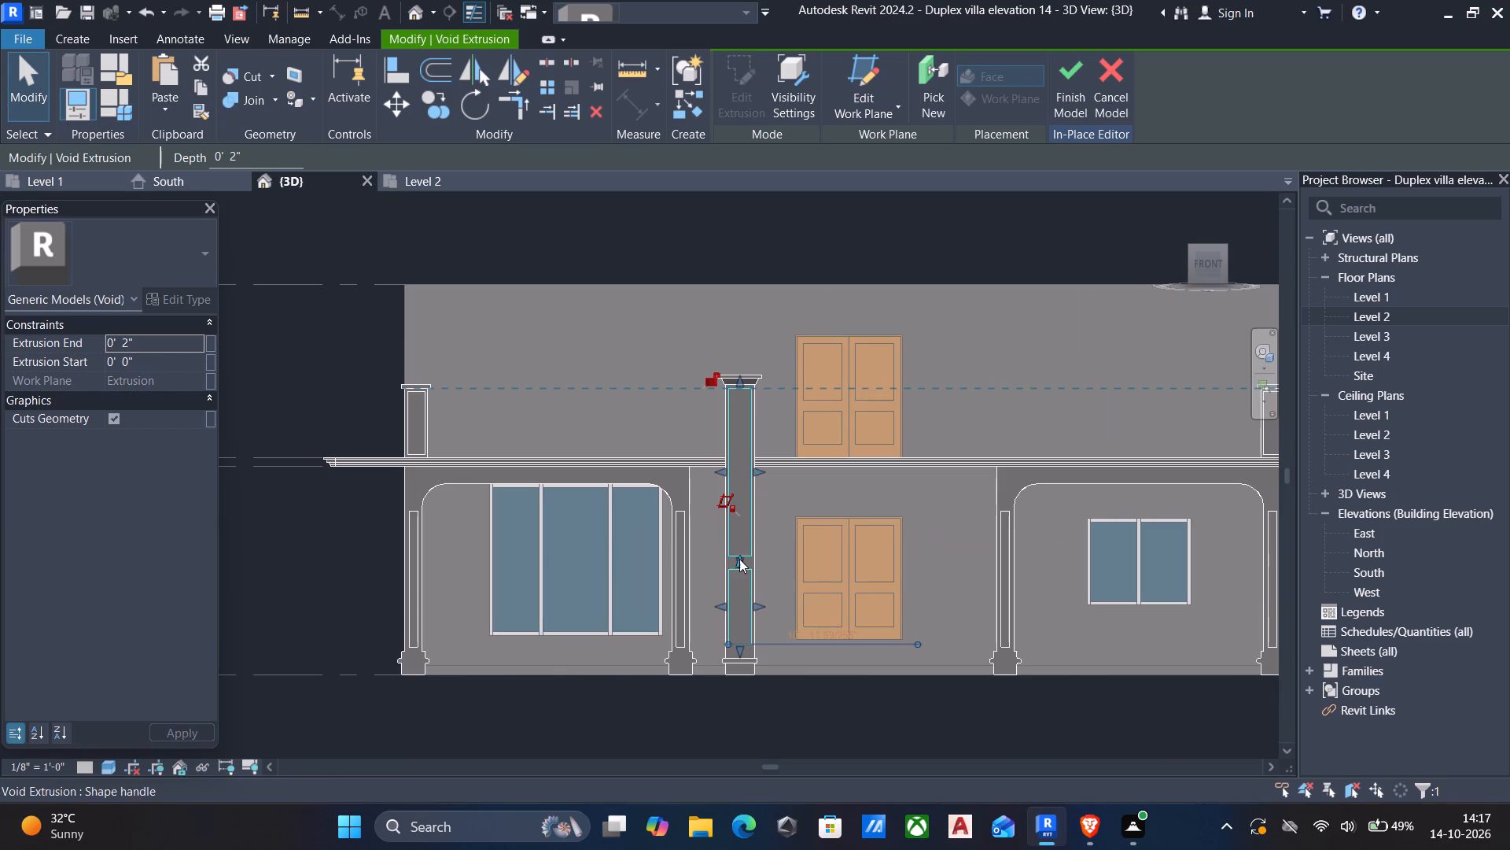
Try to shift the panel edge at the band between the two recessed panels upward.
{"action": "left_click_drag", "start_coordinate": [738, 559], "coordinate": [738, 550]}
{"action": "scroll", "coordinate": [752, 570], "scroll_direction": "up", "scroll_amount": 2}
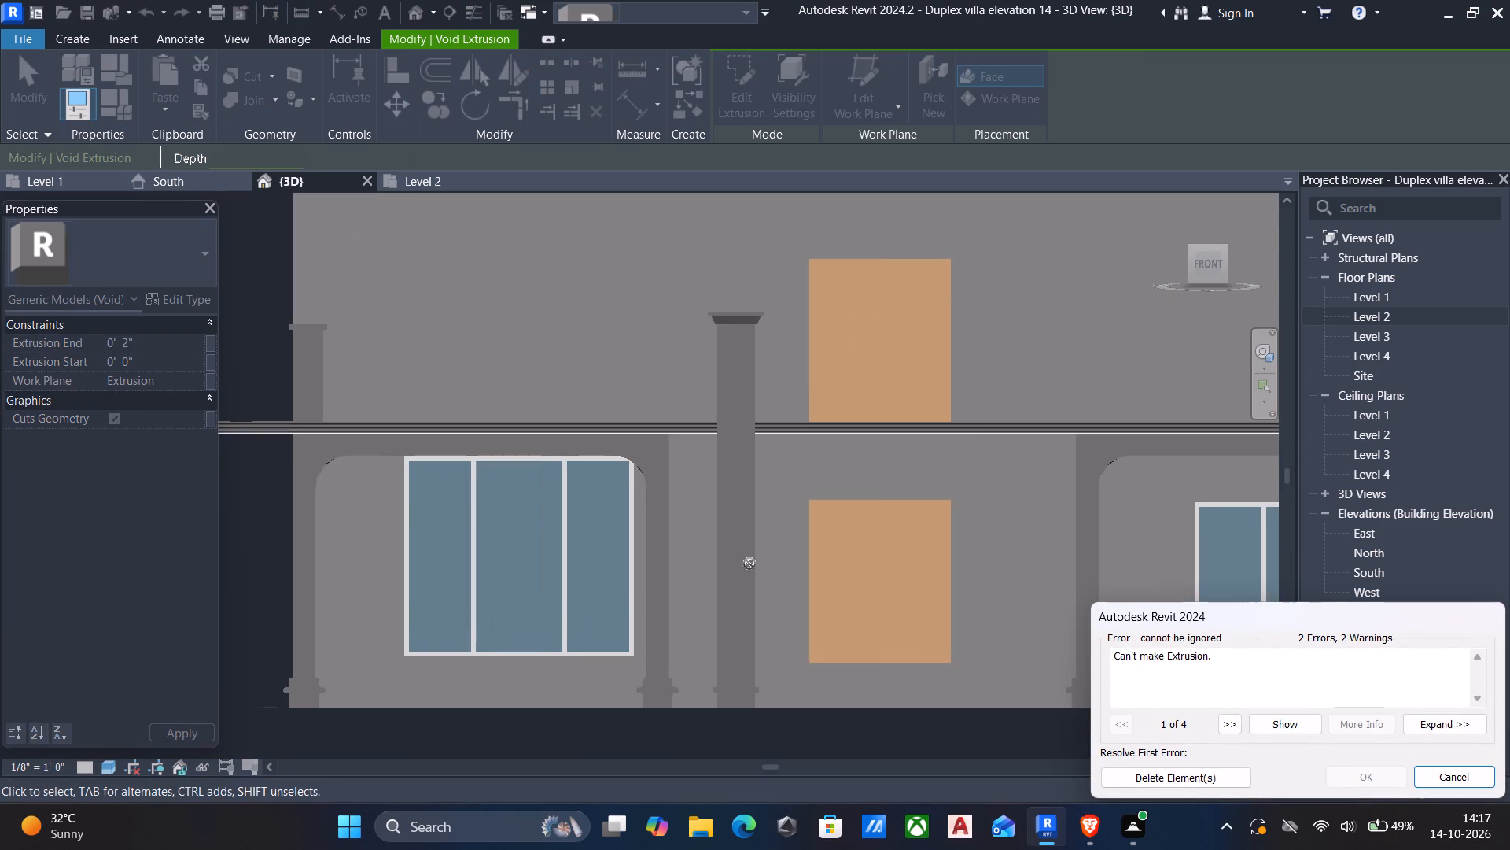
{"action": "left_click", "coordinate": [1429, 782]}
Move the upper panel's bottom edge and the lower panel's top edge upward, leaving a narrow band between them near the lower door's head.
{"action": "scroll", "coordinate": [702, 583], "scroll_direction": "up", "scroll_amount": 5}
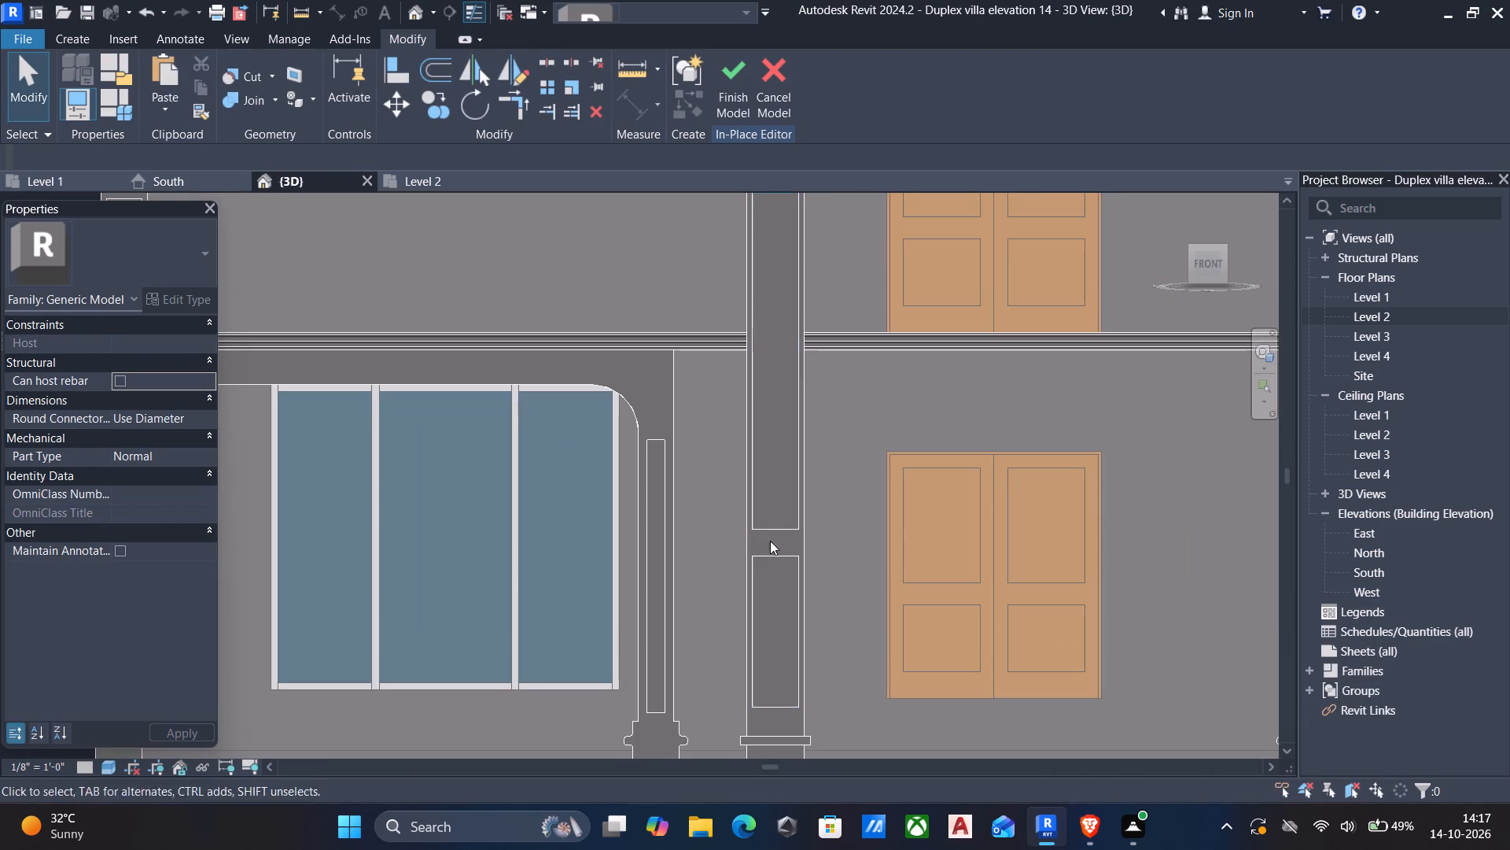
{"action": "left_click", "coordinate": [769, 523]}
{"action": "left_click_drag", "start_coordinate": [776, 534], "coordinate": [768, 508]}
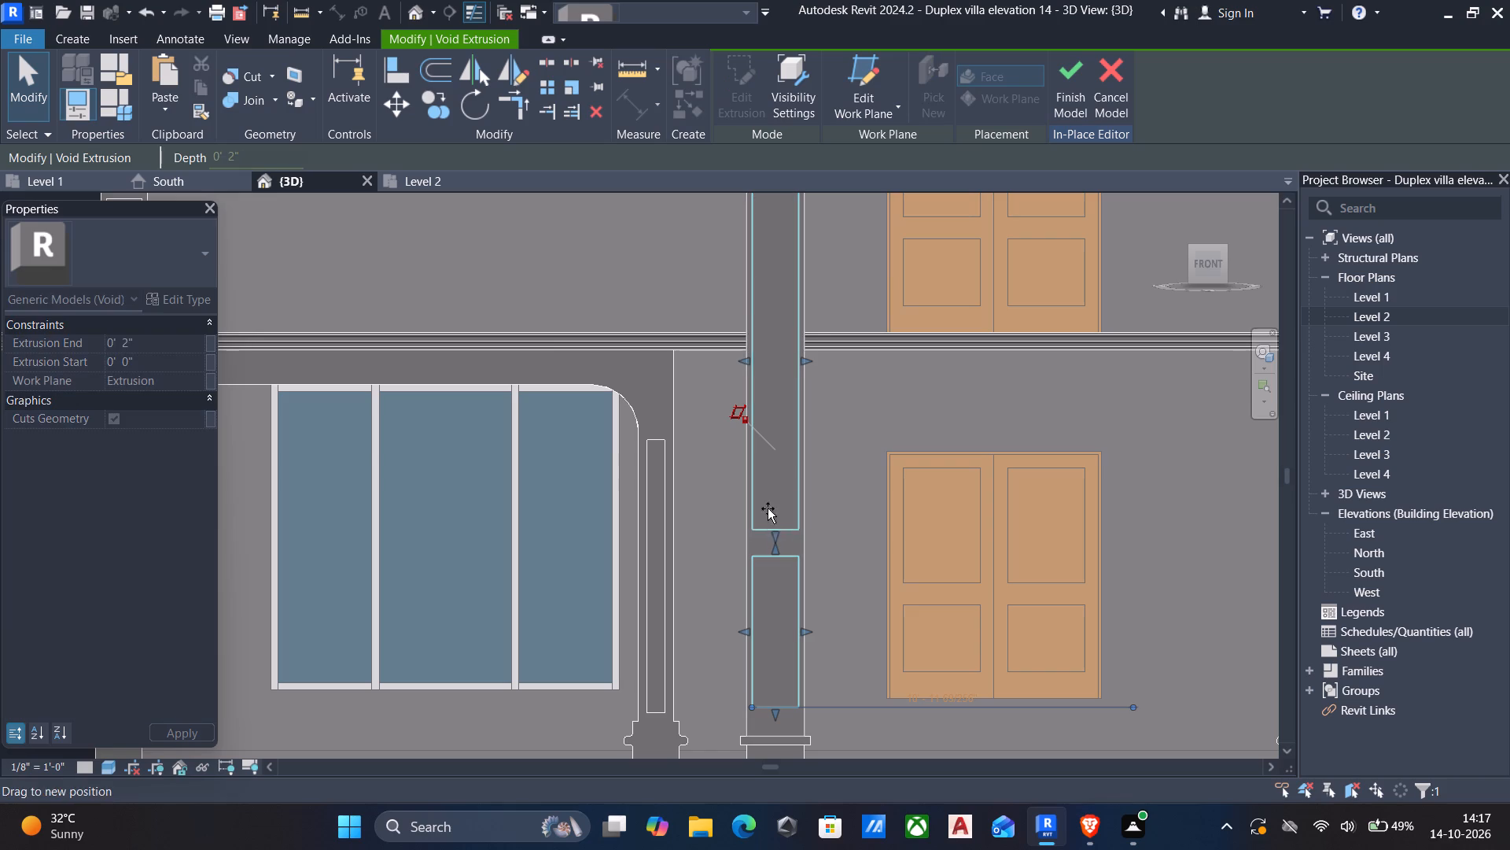
{"action": "left_click_drag", "start_coordinate": [768, 508], "coordinate": [769, 366]}
{"action": "scroll", "coordinate": [742, 408], "scroll_direction": "down", "scroll_amount": 2}
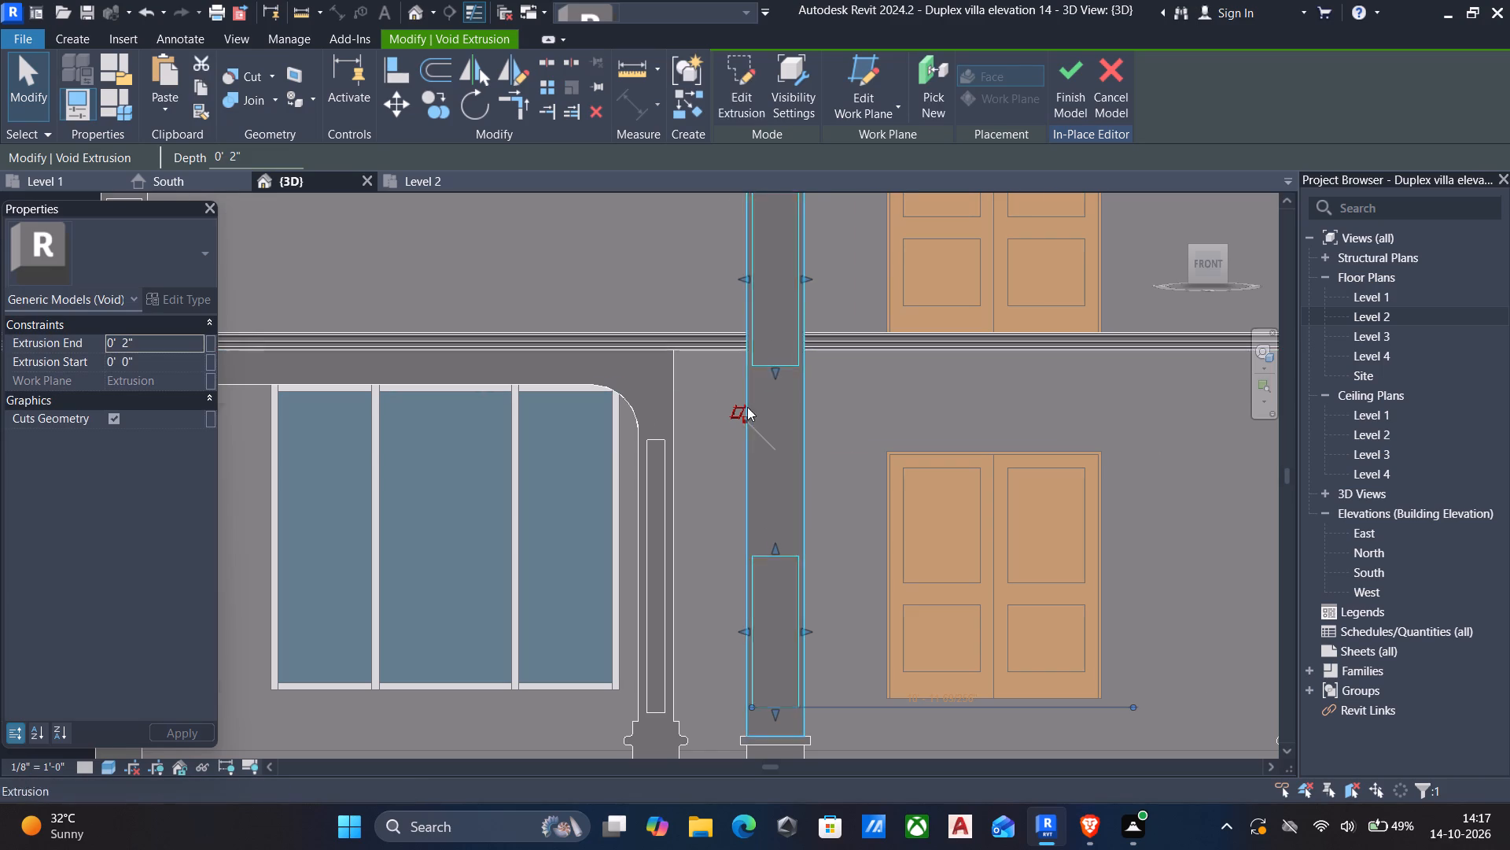
{"action": "scroll", "coordinate": [747, 407], "scroll_direction": "down", "scroll_amount": 3}
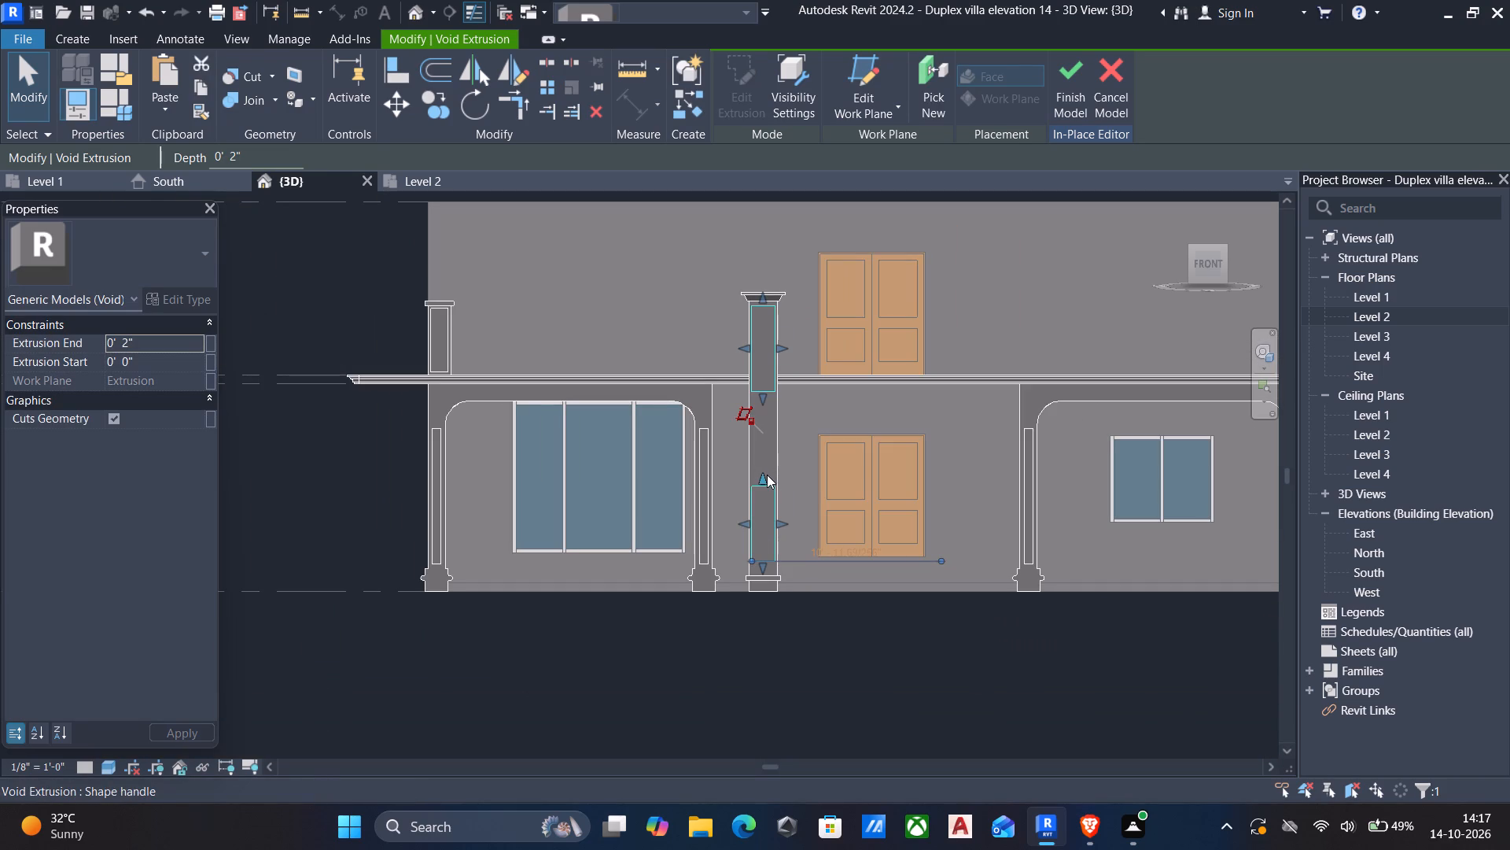
{"action": "left_click_drag", "start_coordinate": [767, 475], "coordinate": [762, 448]}
{"action": "left_click_drag", "start_coordinate": [760, 396], "coordinate": [772, 423]}
{"action": "scroll", "coordinate": [772, 442], "scroll_direction": "up", "scroll_amount": 4}
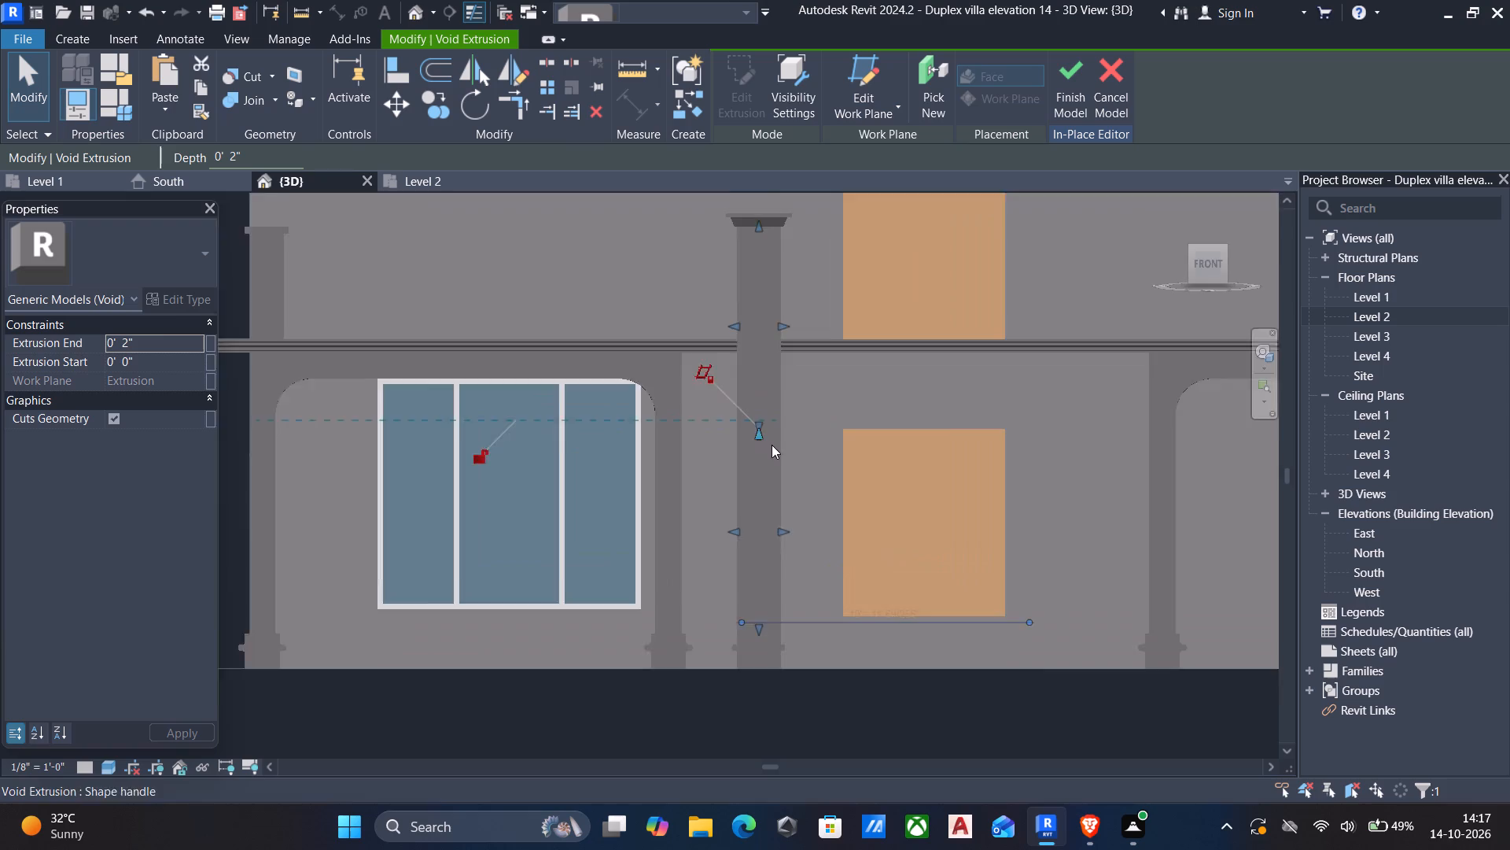
{"action": "scroll", "coordinate": [772, 451], "scroll_direction": "down", "scroll_amount": 6}
{"action": "key", "text": "Escape"}
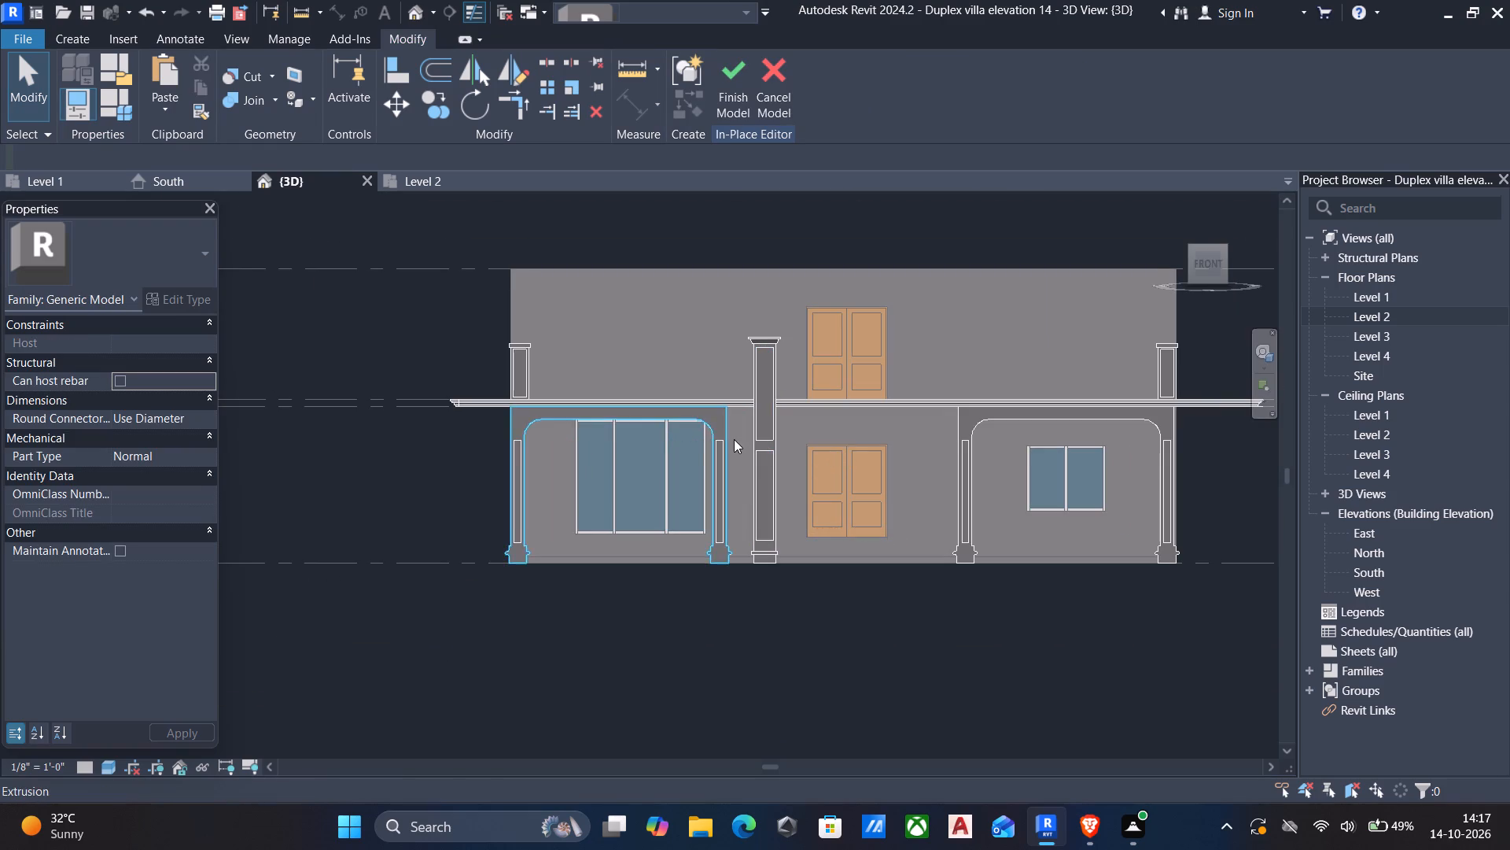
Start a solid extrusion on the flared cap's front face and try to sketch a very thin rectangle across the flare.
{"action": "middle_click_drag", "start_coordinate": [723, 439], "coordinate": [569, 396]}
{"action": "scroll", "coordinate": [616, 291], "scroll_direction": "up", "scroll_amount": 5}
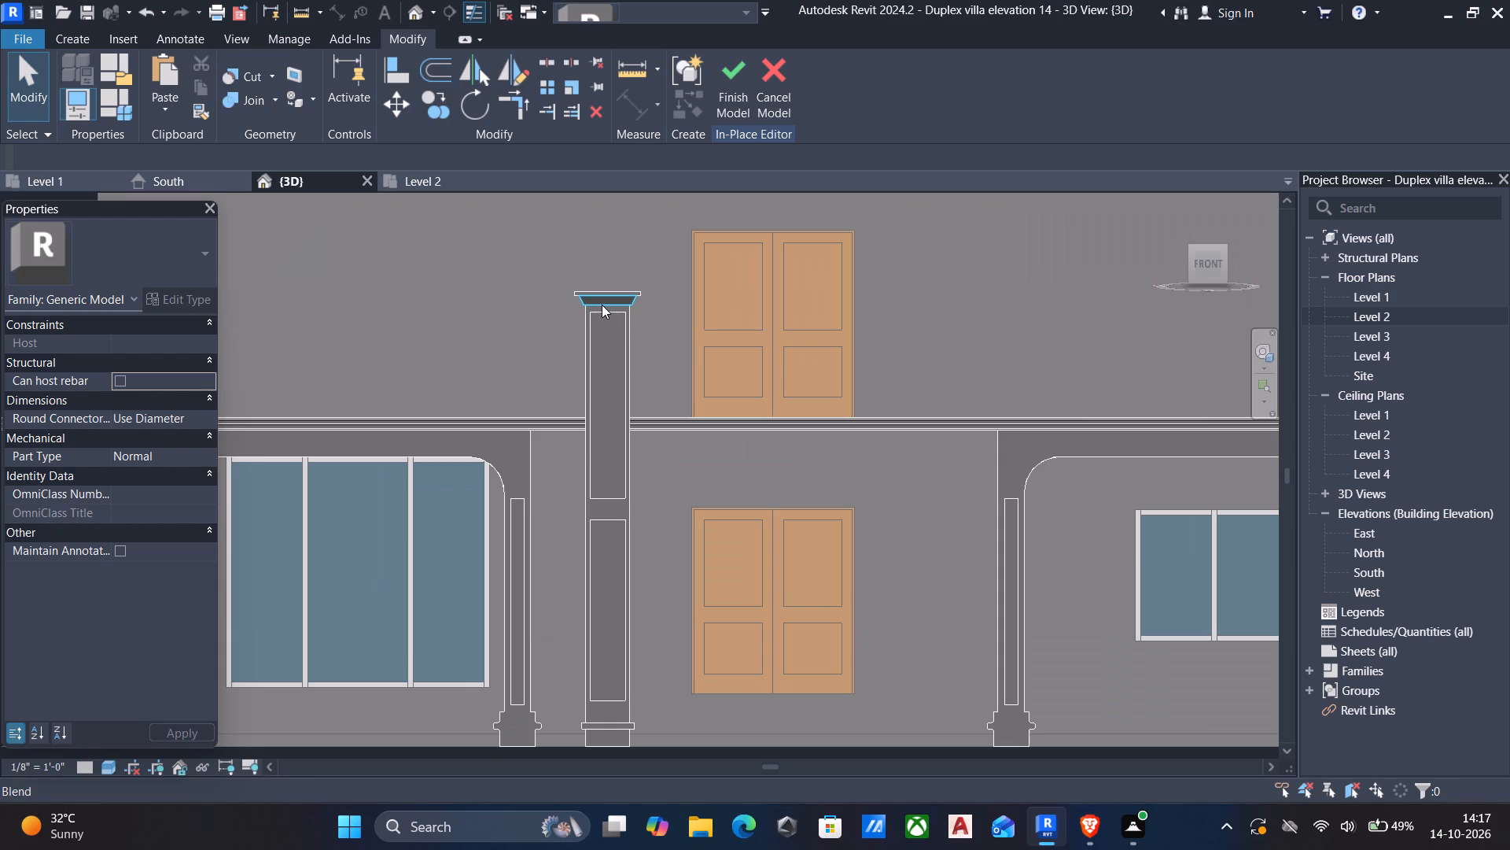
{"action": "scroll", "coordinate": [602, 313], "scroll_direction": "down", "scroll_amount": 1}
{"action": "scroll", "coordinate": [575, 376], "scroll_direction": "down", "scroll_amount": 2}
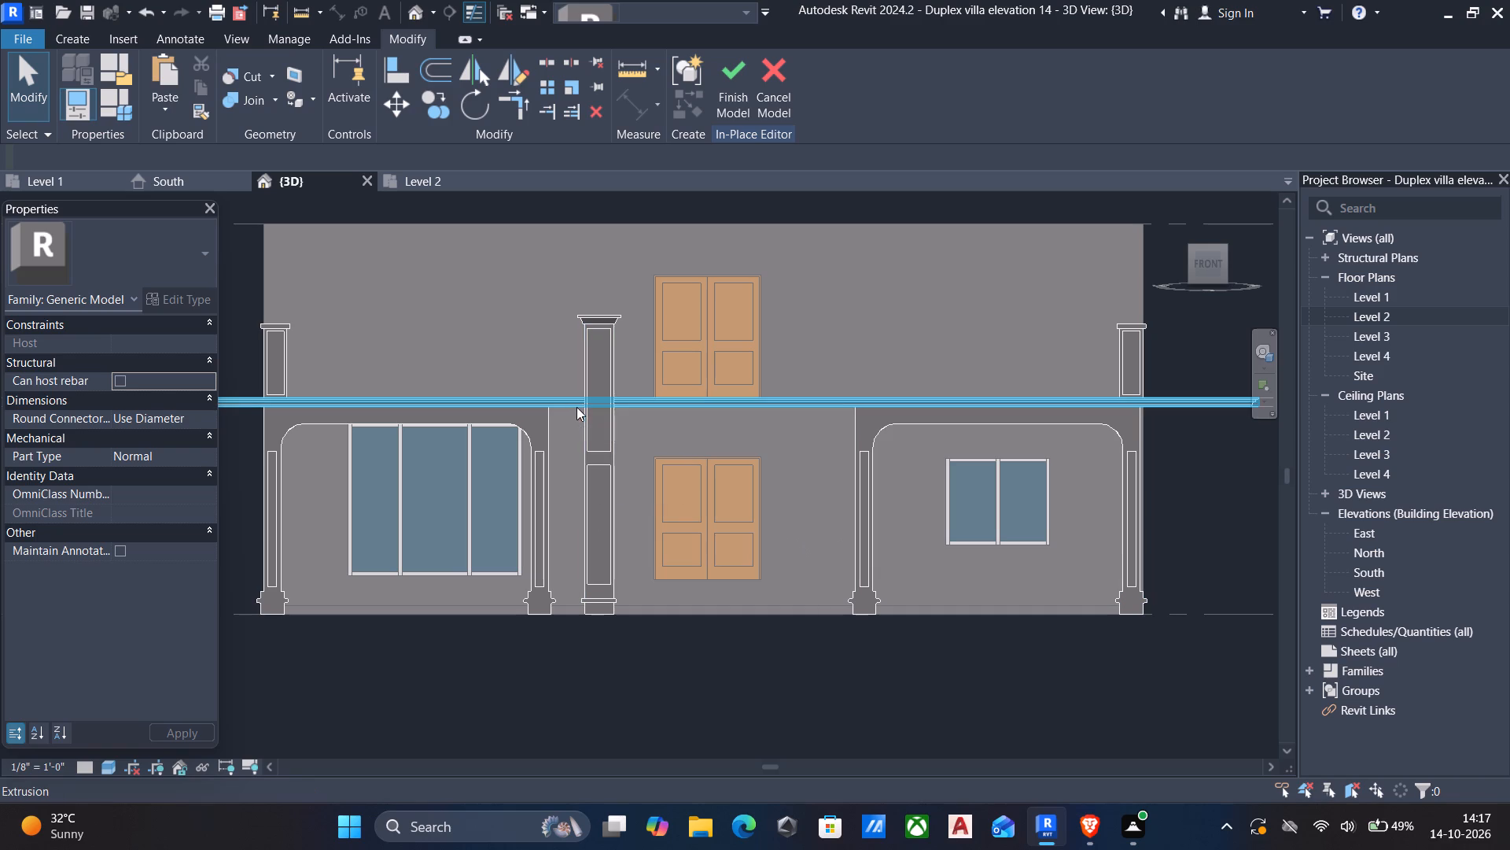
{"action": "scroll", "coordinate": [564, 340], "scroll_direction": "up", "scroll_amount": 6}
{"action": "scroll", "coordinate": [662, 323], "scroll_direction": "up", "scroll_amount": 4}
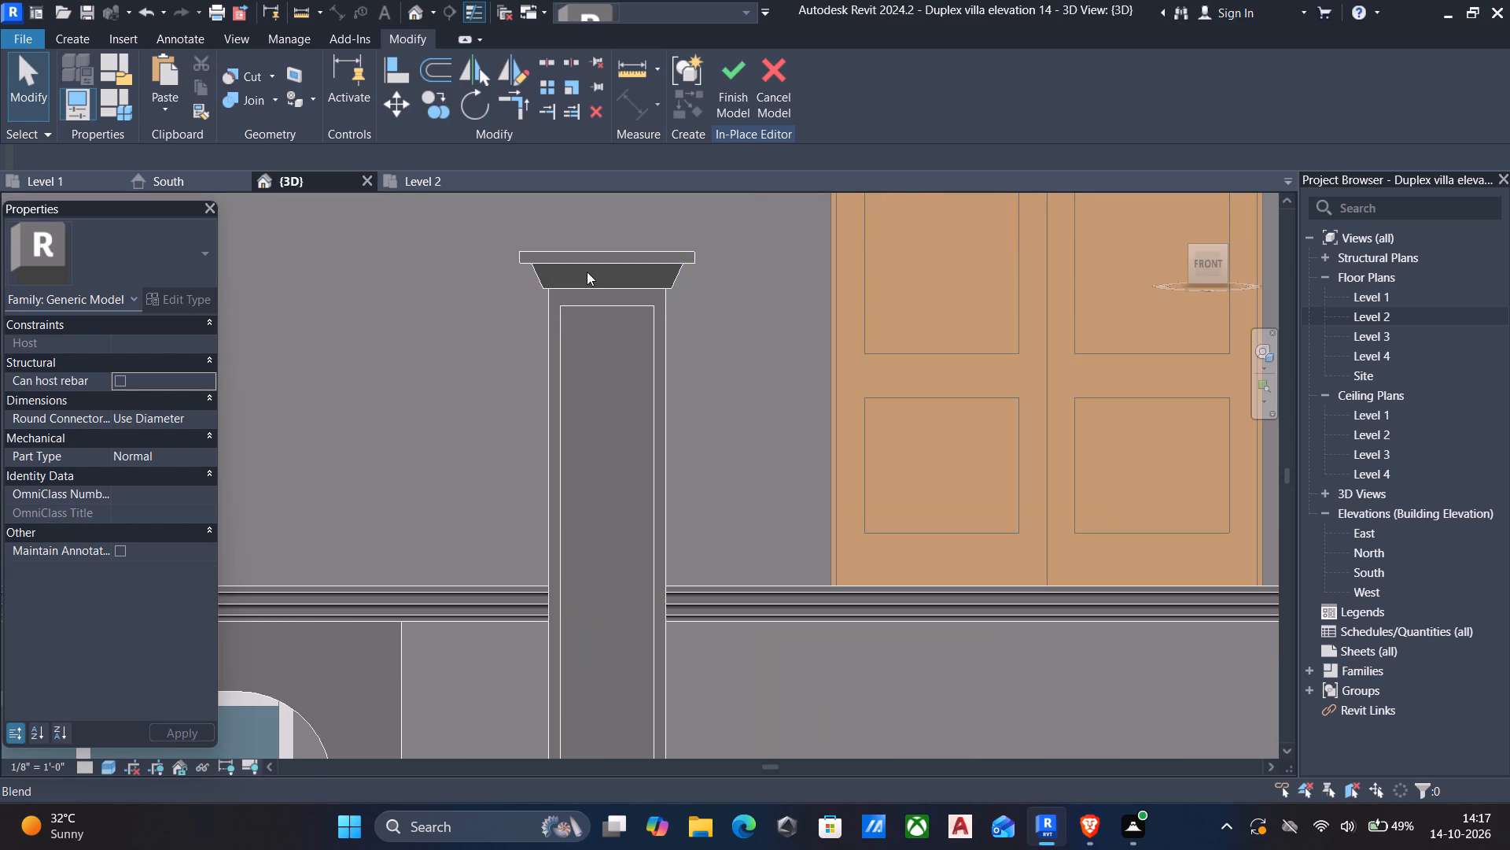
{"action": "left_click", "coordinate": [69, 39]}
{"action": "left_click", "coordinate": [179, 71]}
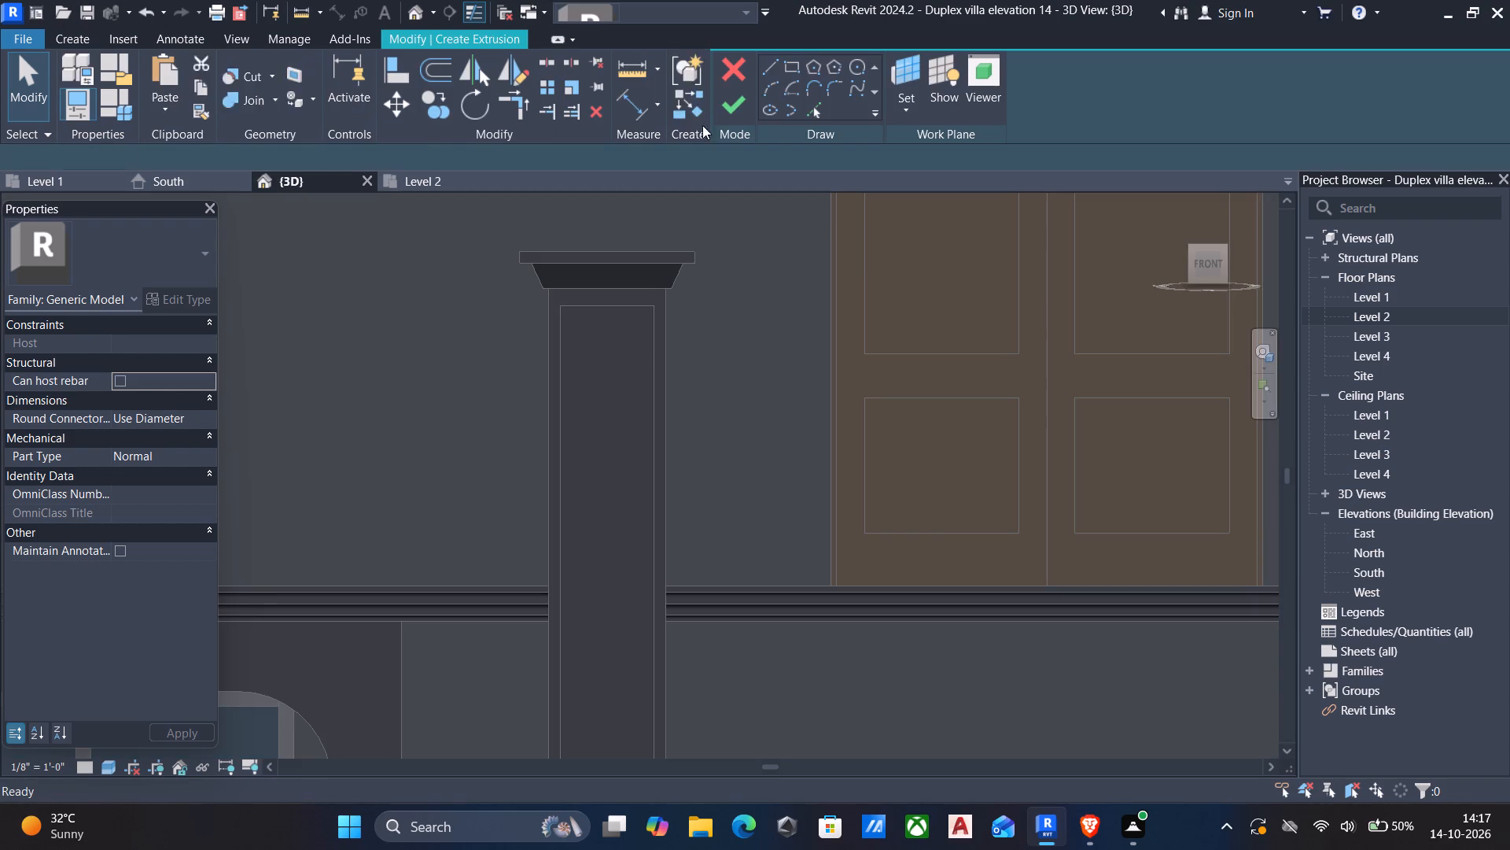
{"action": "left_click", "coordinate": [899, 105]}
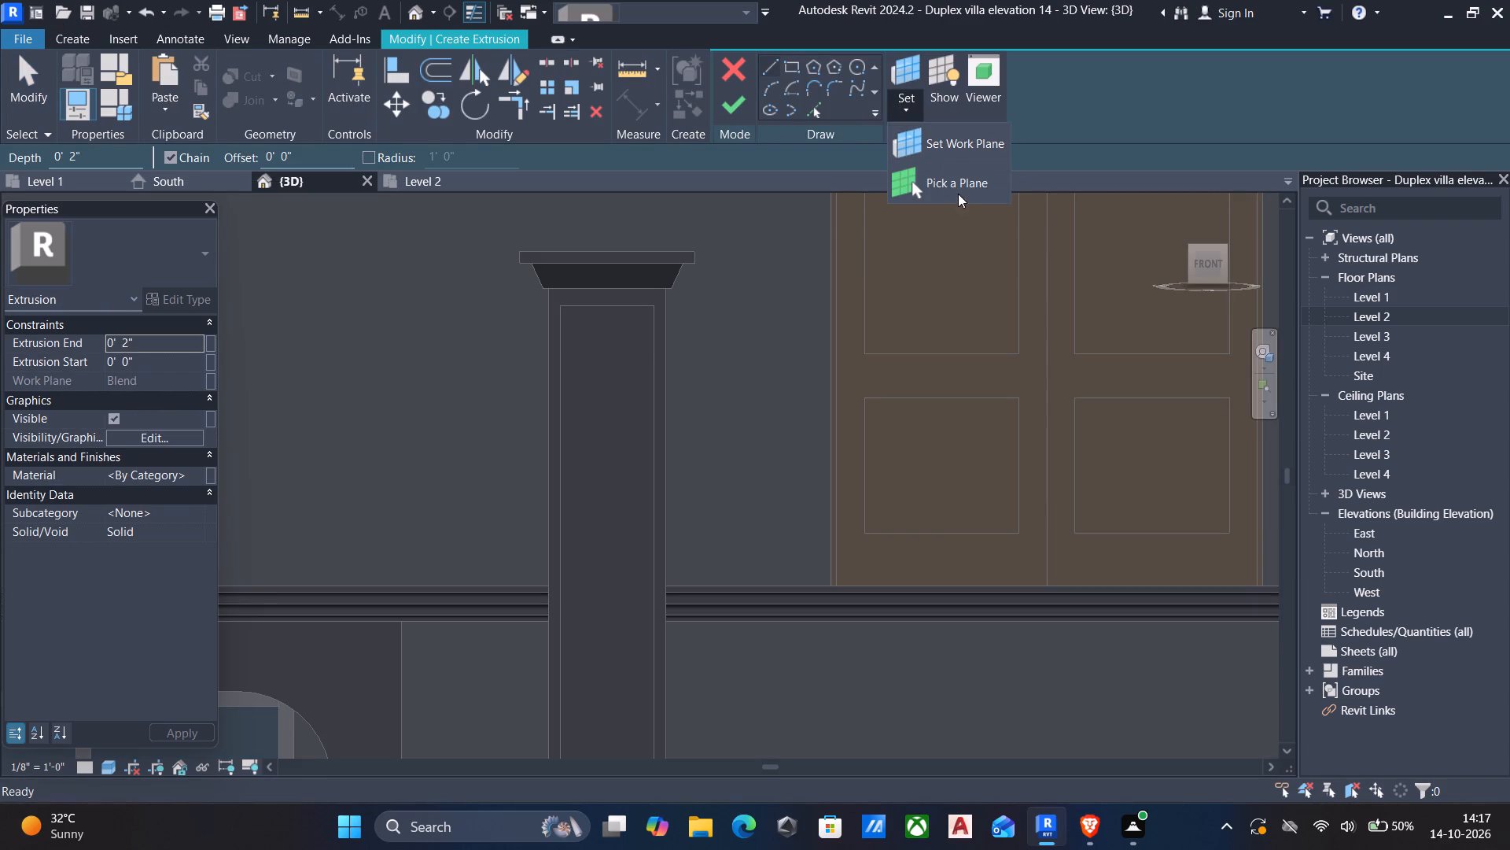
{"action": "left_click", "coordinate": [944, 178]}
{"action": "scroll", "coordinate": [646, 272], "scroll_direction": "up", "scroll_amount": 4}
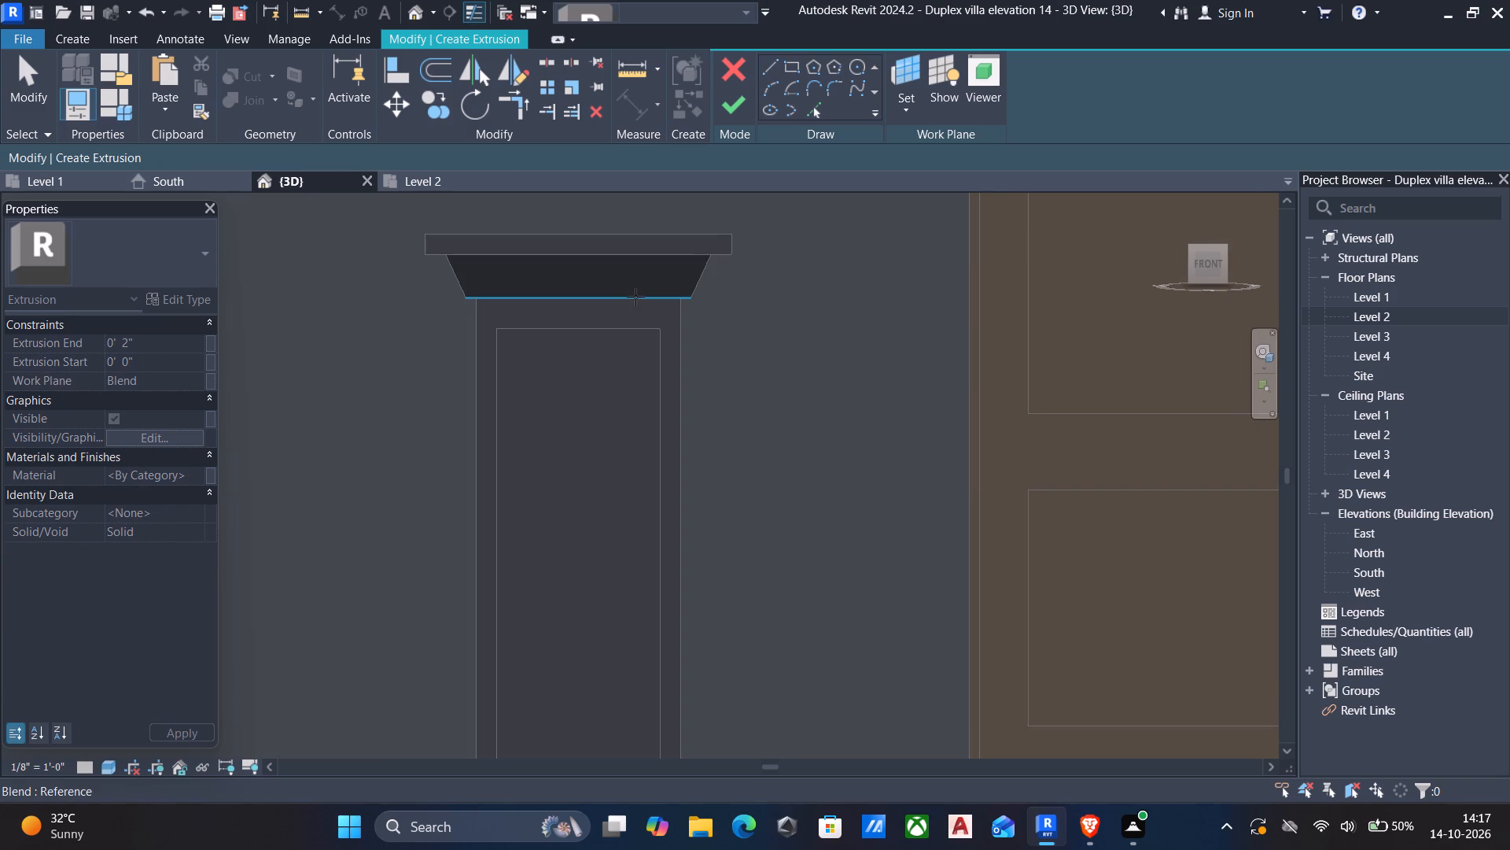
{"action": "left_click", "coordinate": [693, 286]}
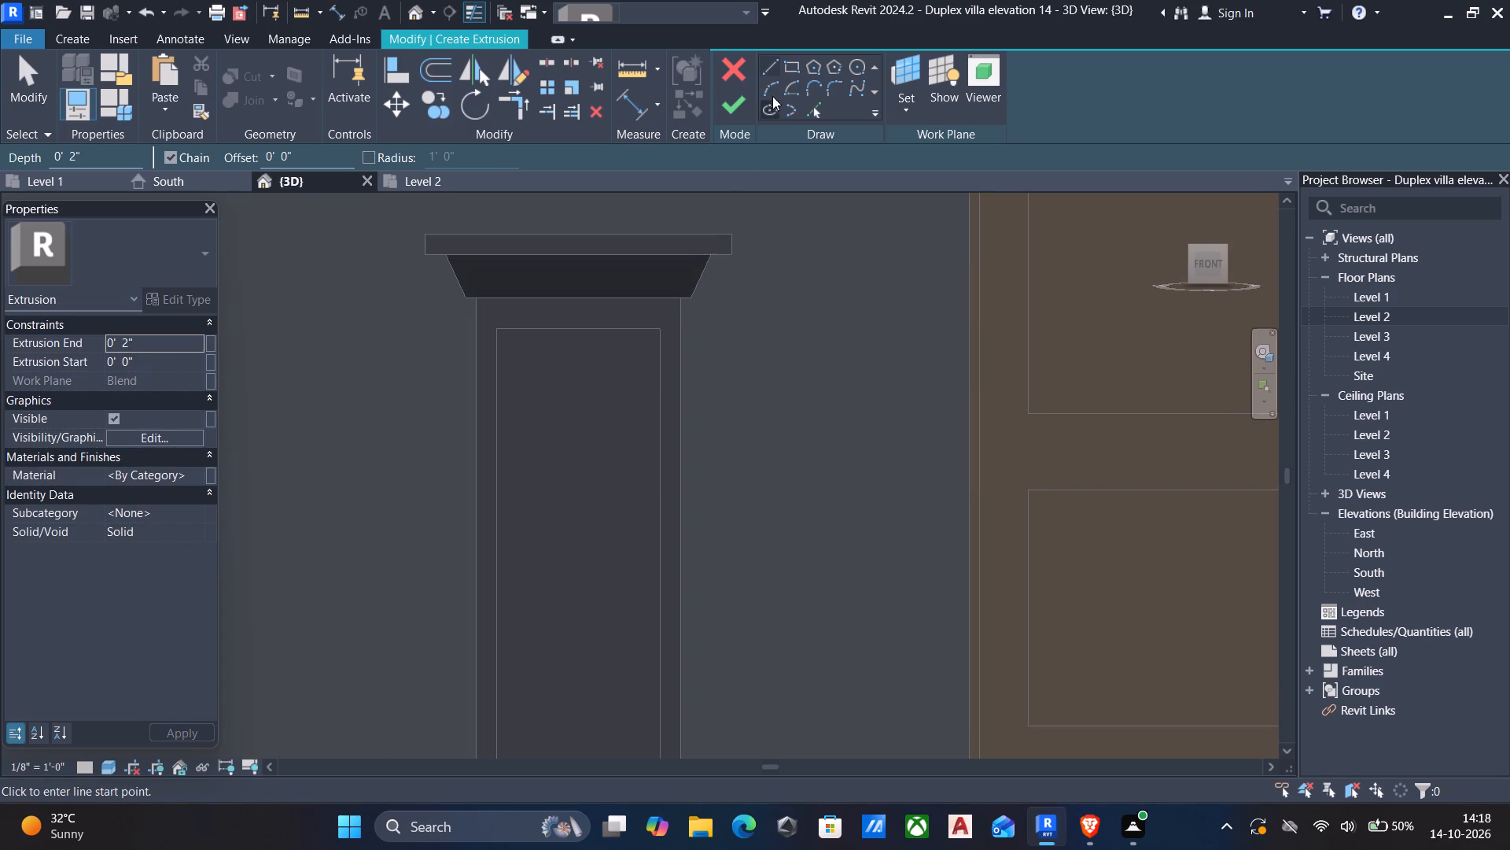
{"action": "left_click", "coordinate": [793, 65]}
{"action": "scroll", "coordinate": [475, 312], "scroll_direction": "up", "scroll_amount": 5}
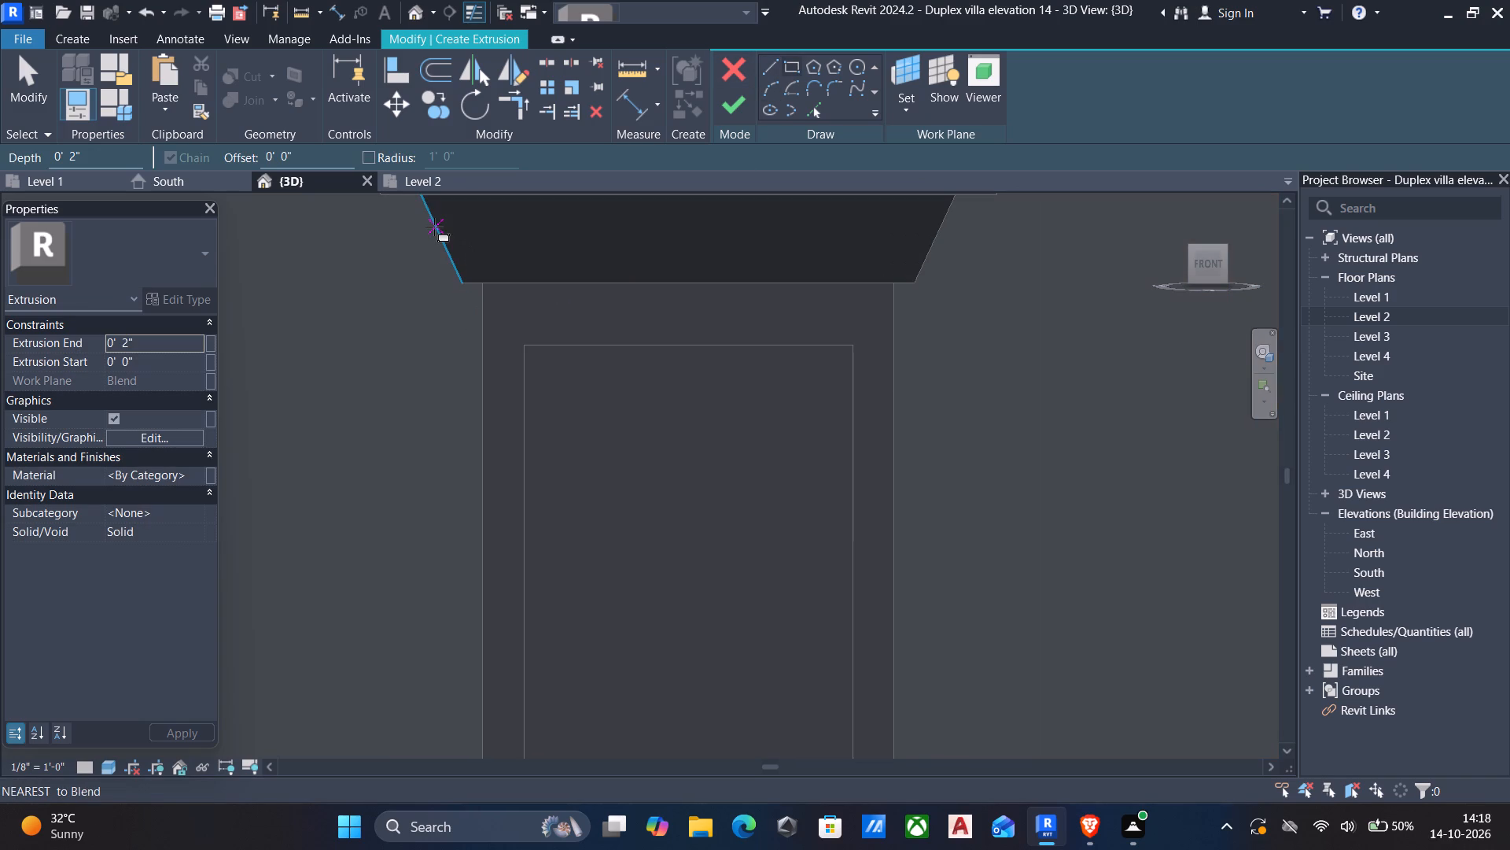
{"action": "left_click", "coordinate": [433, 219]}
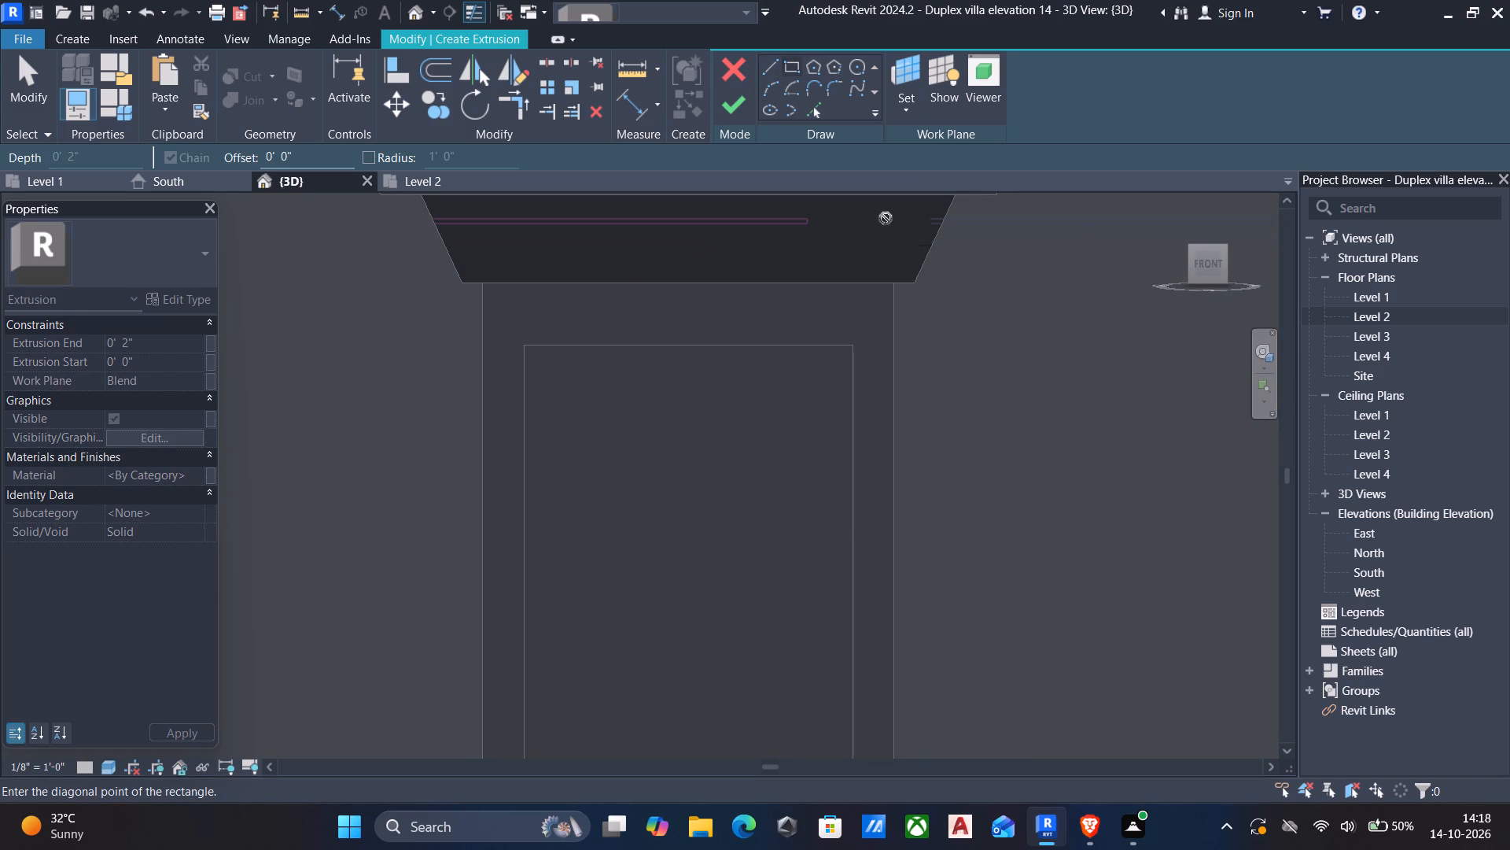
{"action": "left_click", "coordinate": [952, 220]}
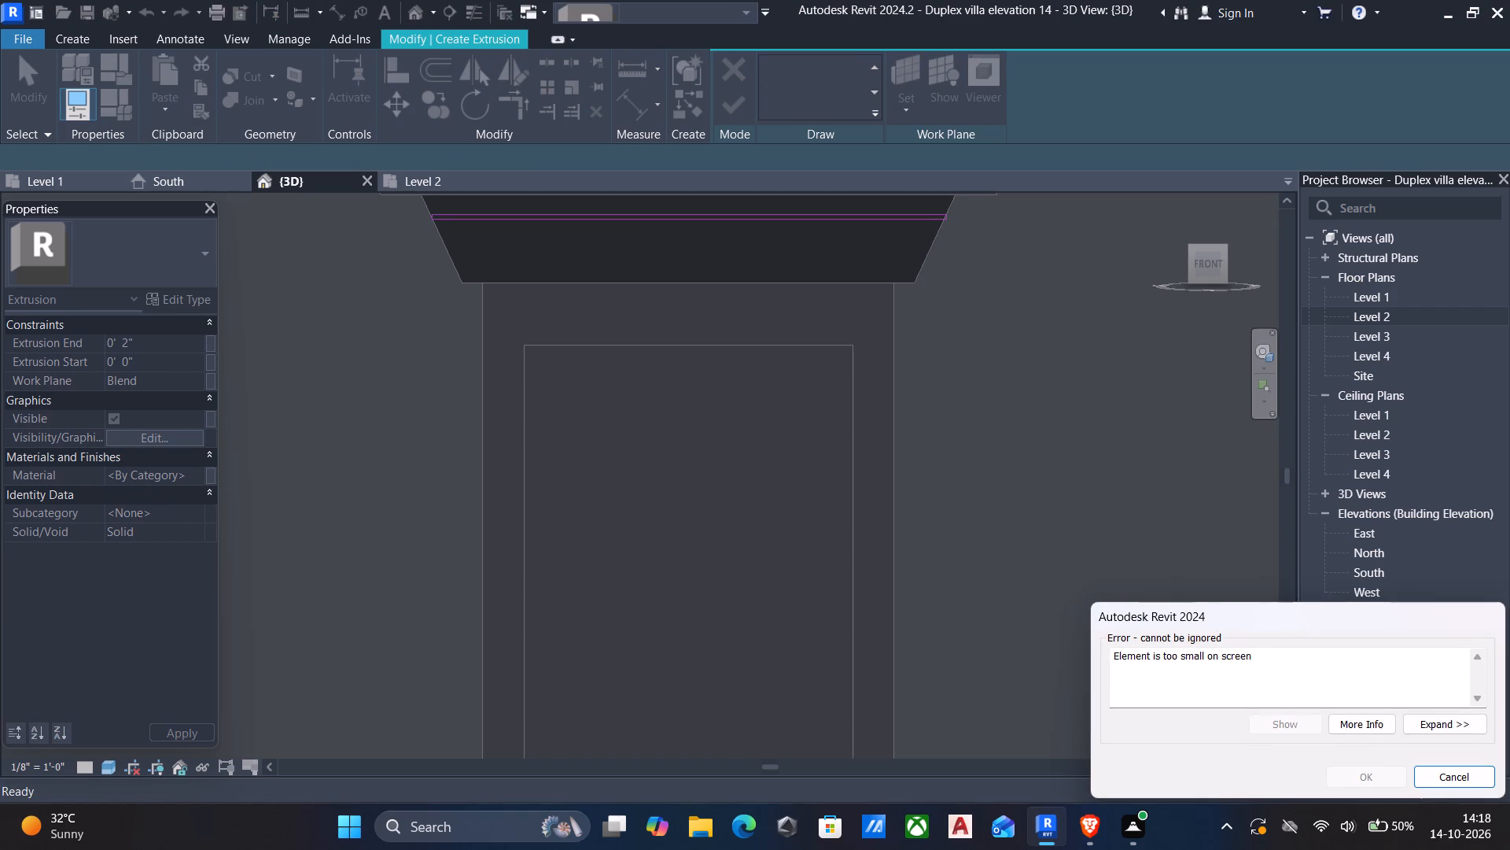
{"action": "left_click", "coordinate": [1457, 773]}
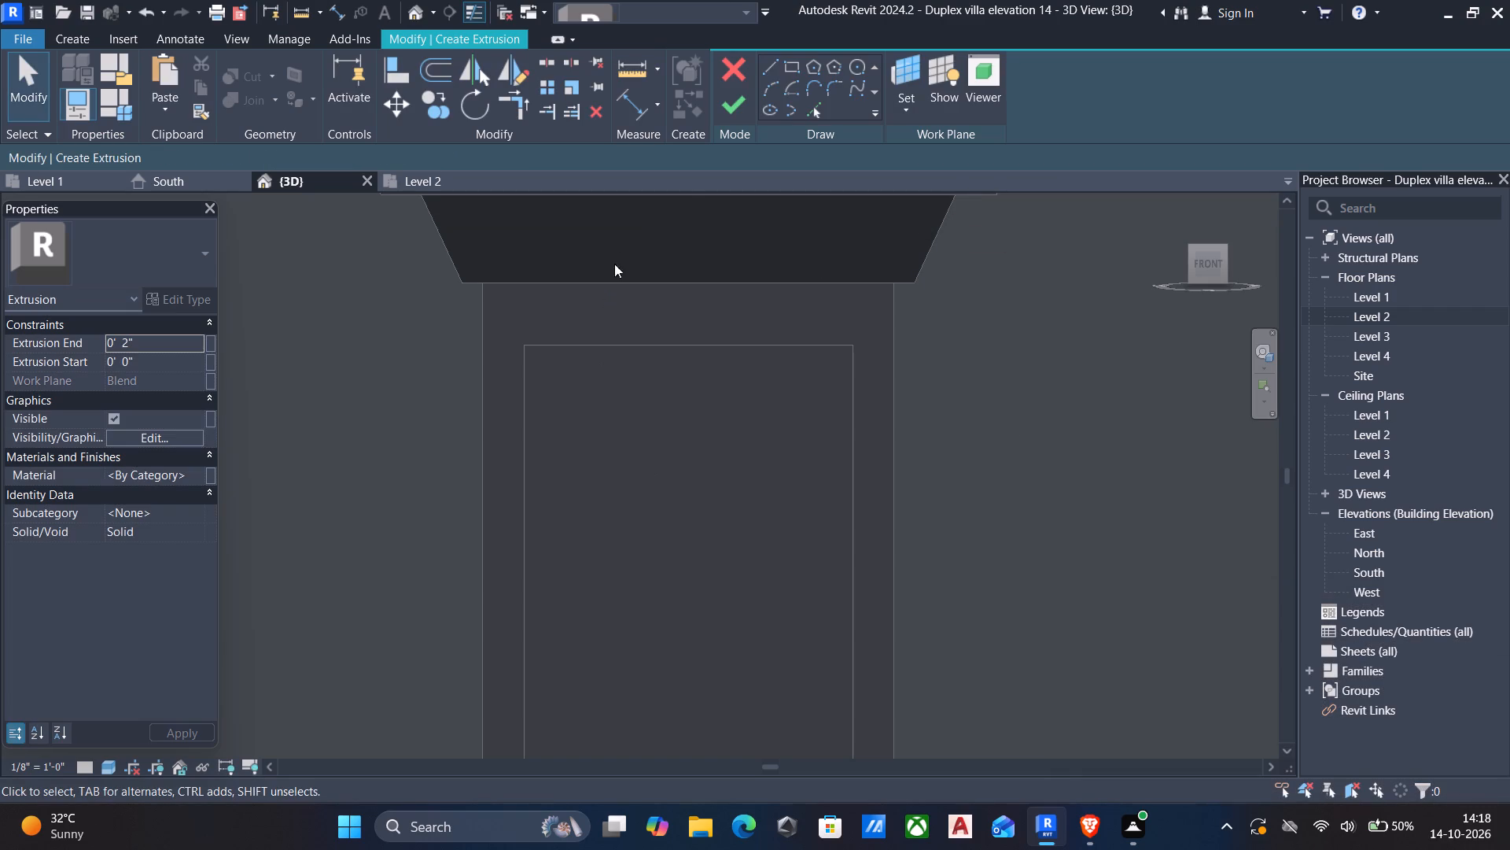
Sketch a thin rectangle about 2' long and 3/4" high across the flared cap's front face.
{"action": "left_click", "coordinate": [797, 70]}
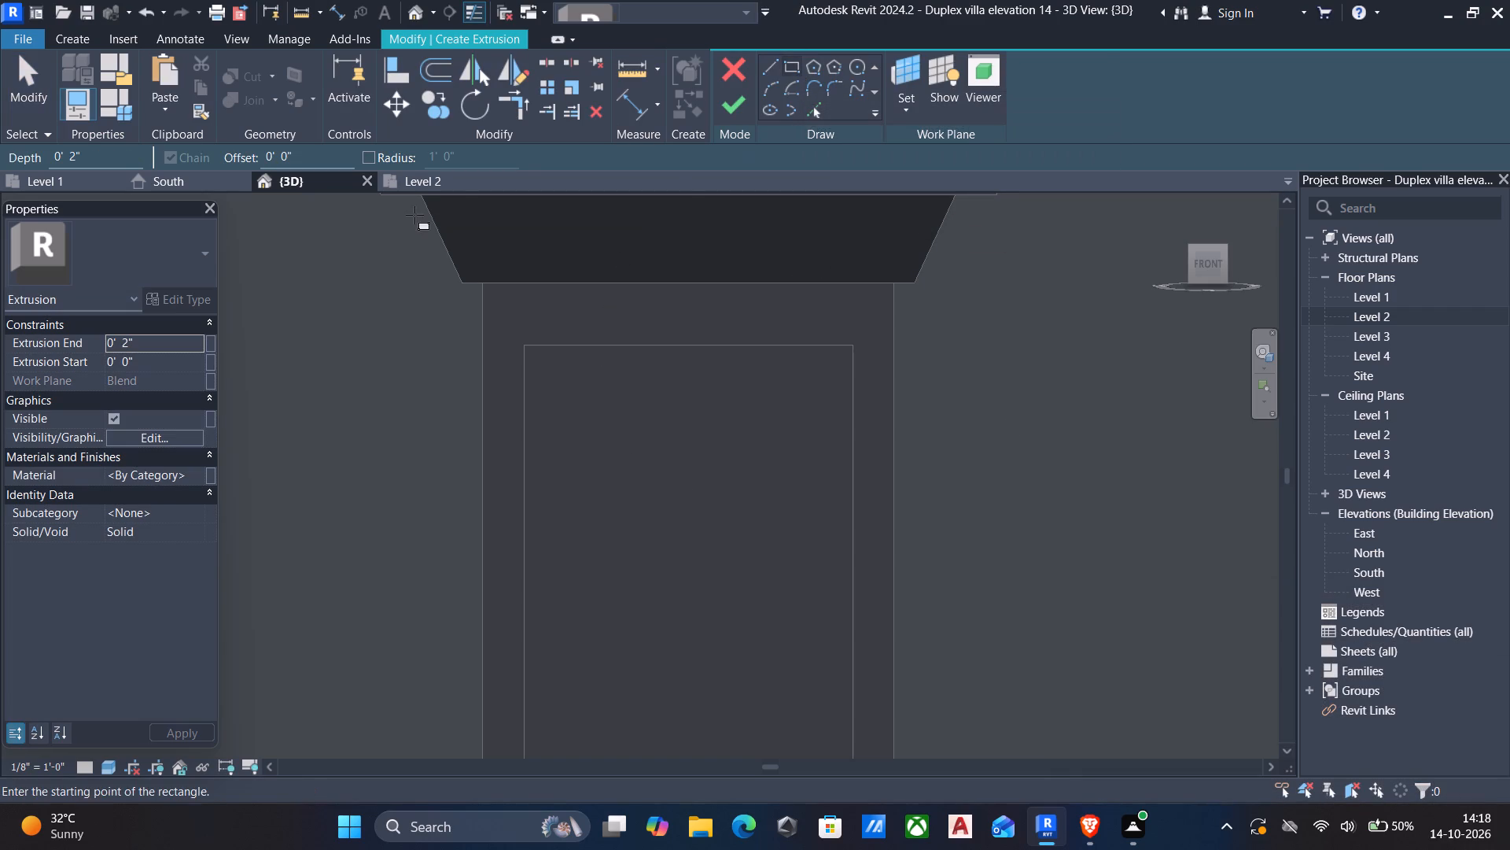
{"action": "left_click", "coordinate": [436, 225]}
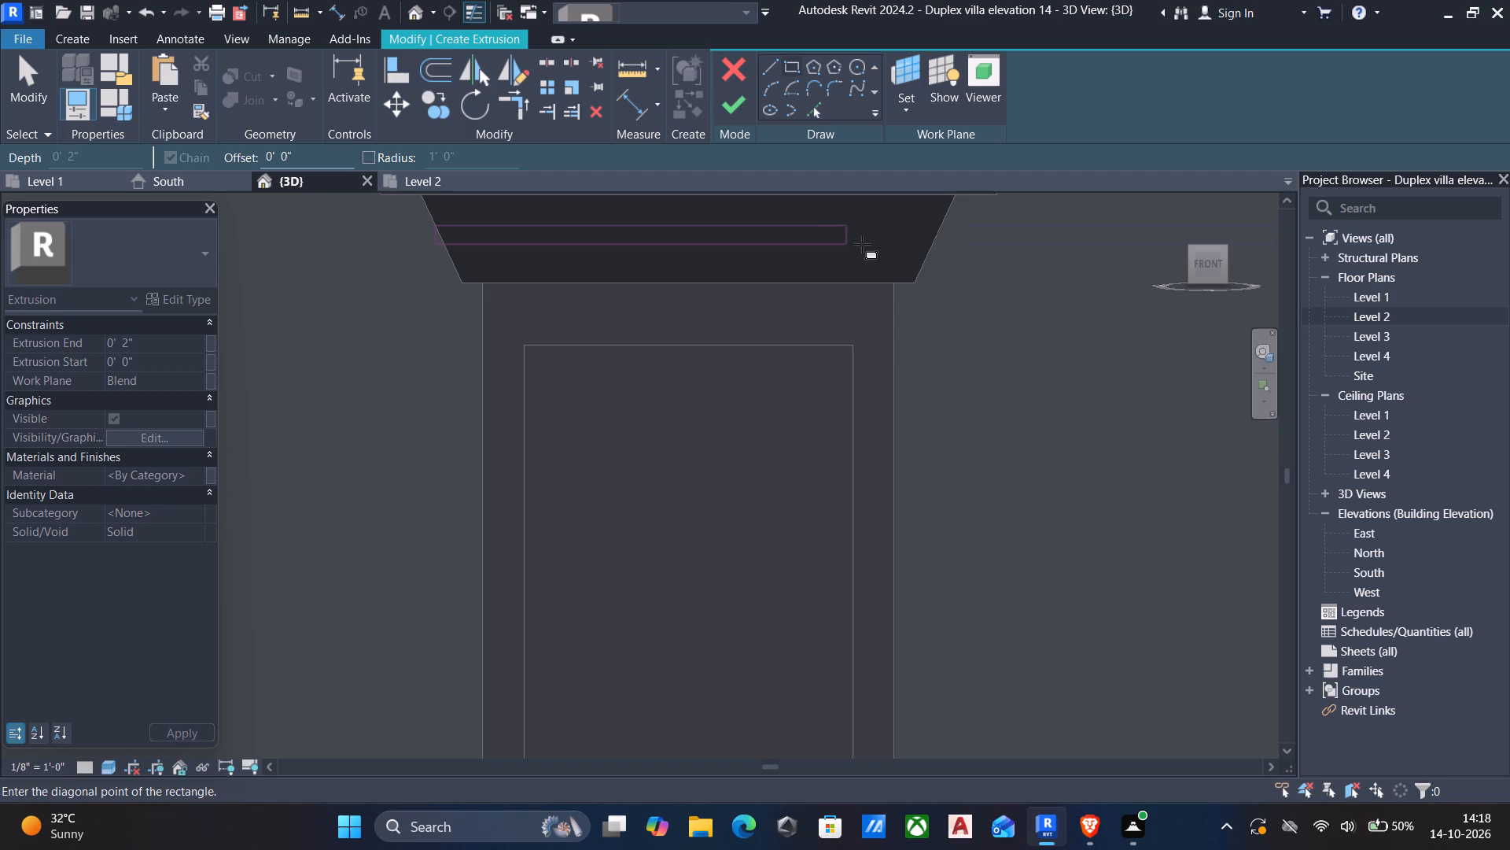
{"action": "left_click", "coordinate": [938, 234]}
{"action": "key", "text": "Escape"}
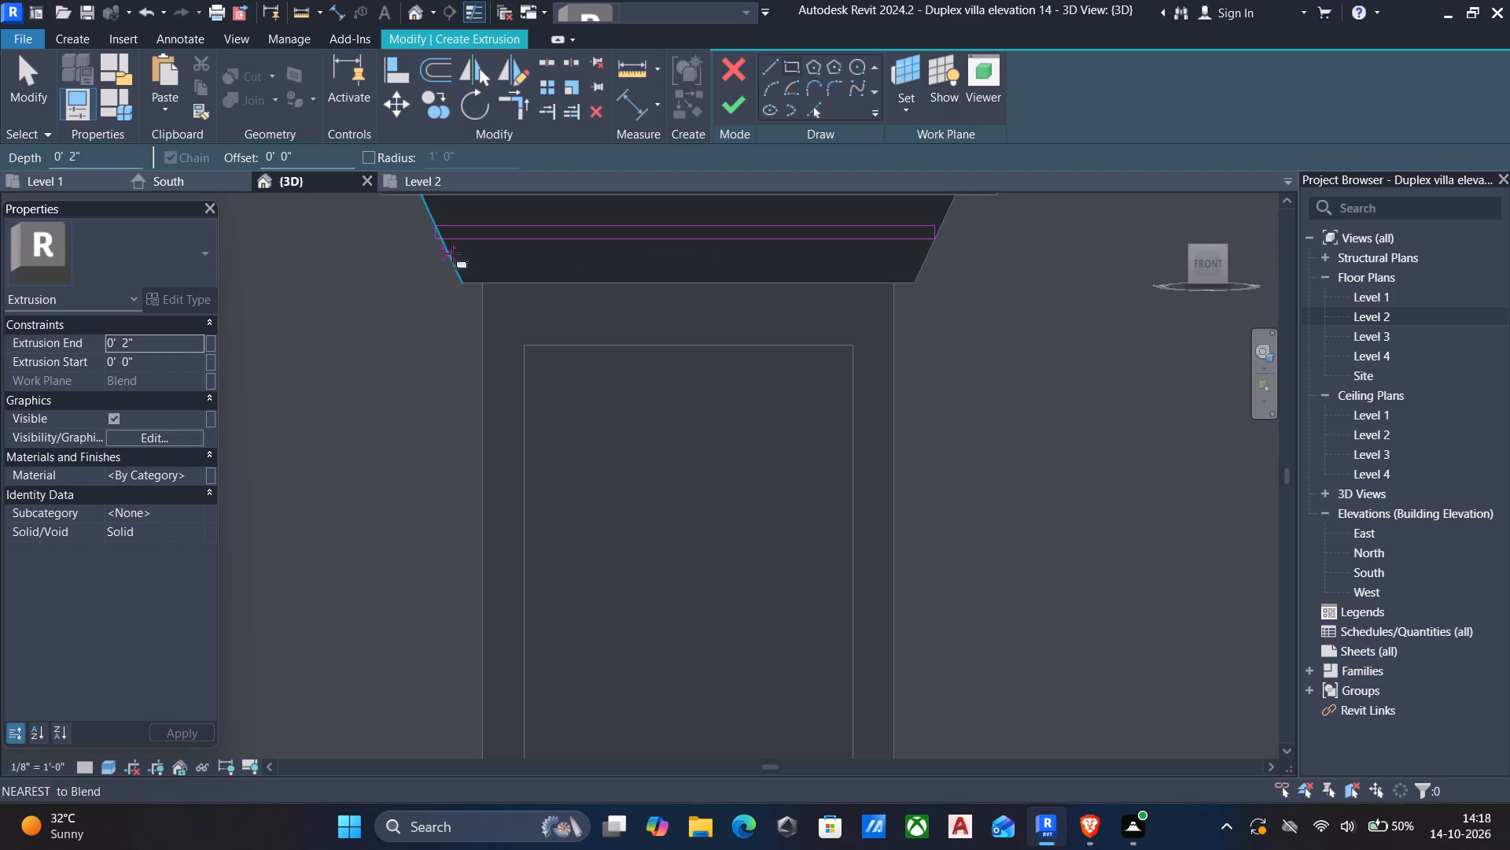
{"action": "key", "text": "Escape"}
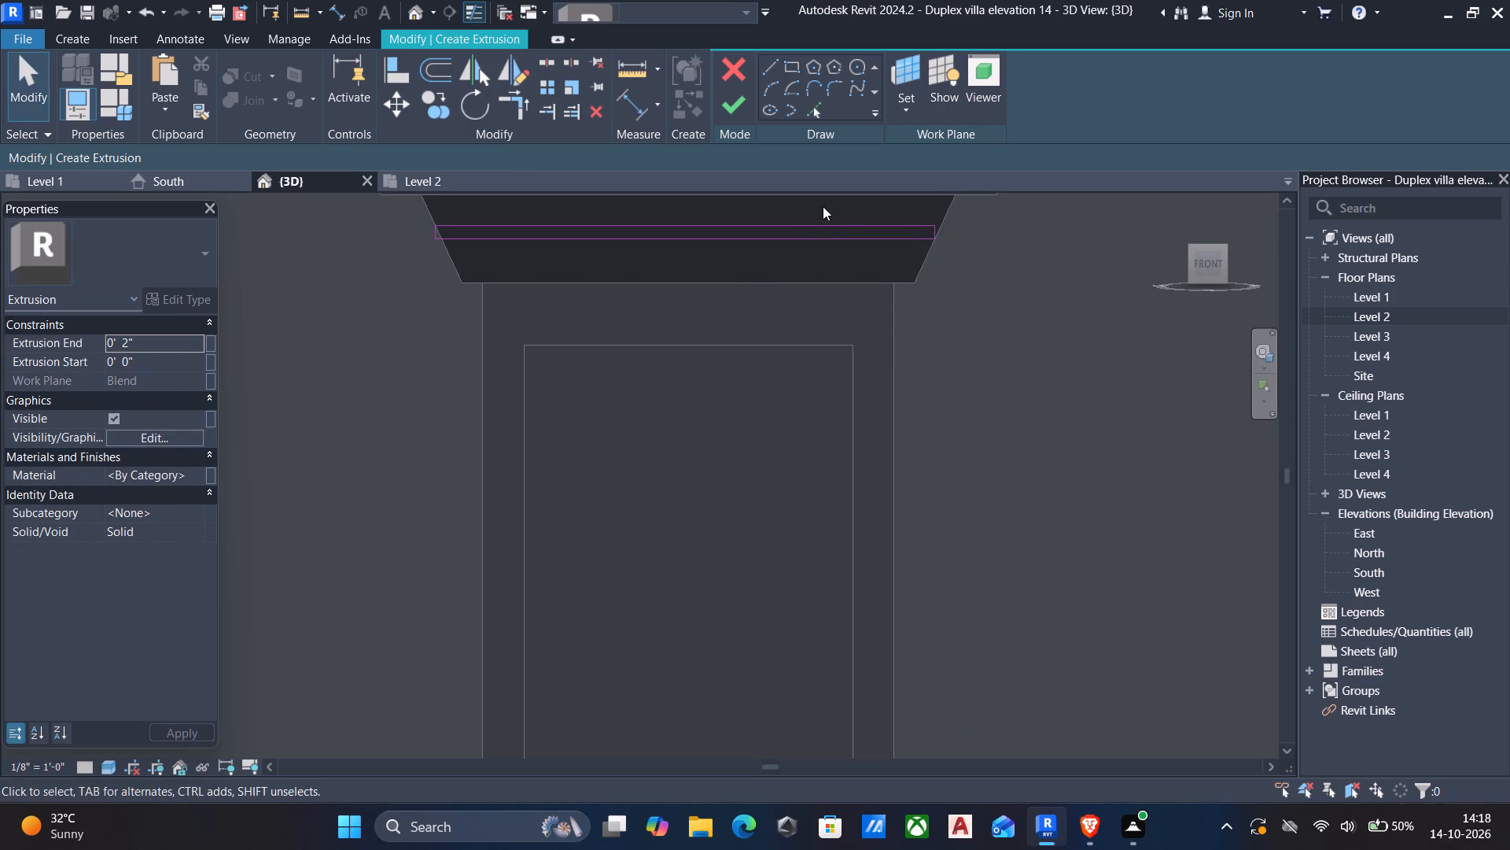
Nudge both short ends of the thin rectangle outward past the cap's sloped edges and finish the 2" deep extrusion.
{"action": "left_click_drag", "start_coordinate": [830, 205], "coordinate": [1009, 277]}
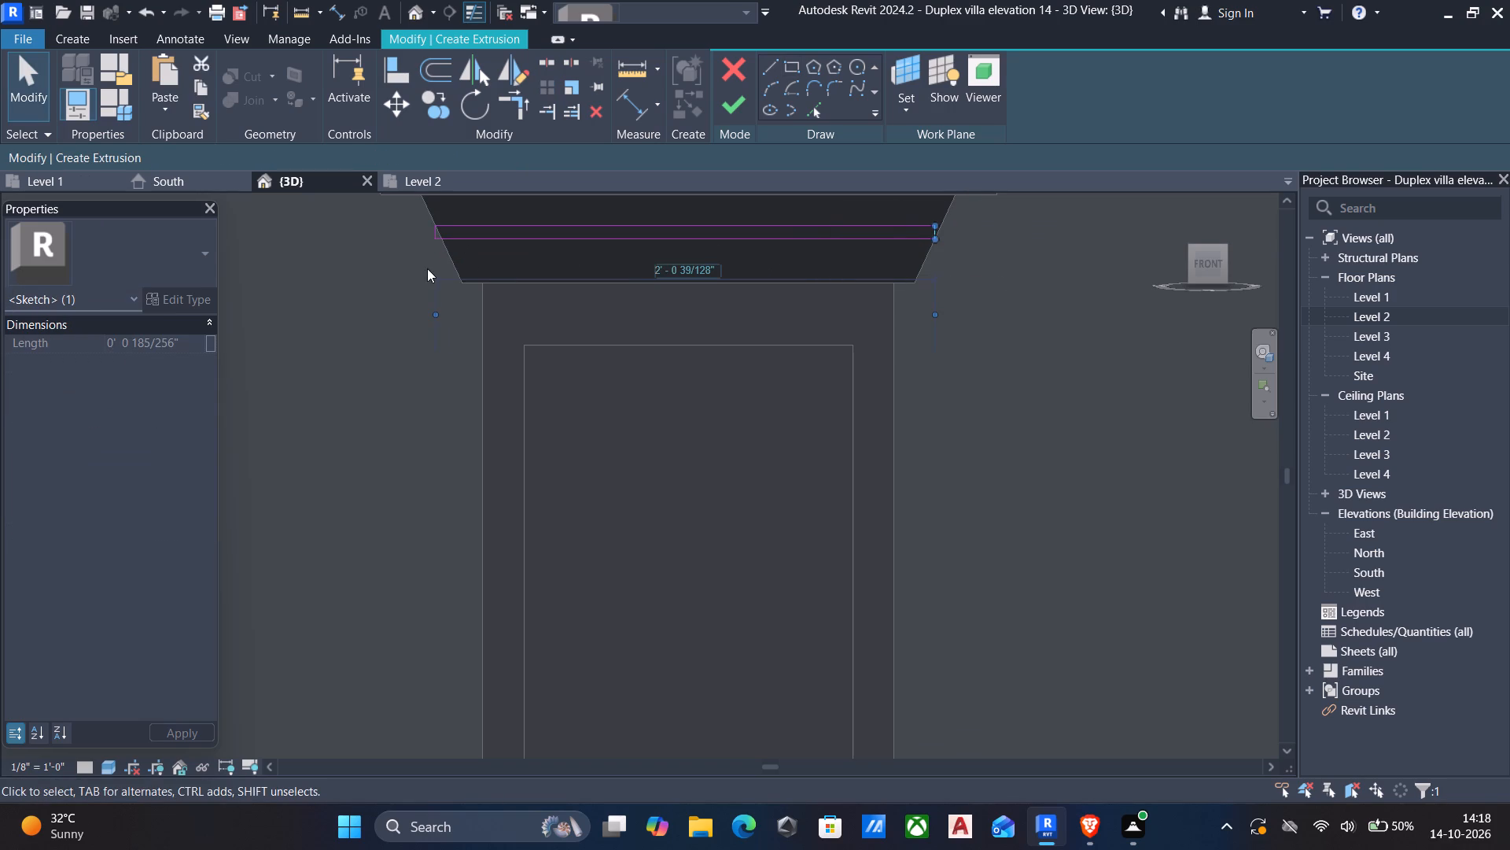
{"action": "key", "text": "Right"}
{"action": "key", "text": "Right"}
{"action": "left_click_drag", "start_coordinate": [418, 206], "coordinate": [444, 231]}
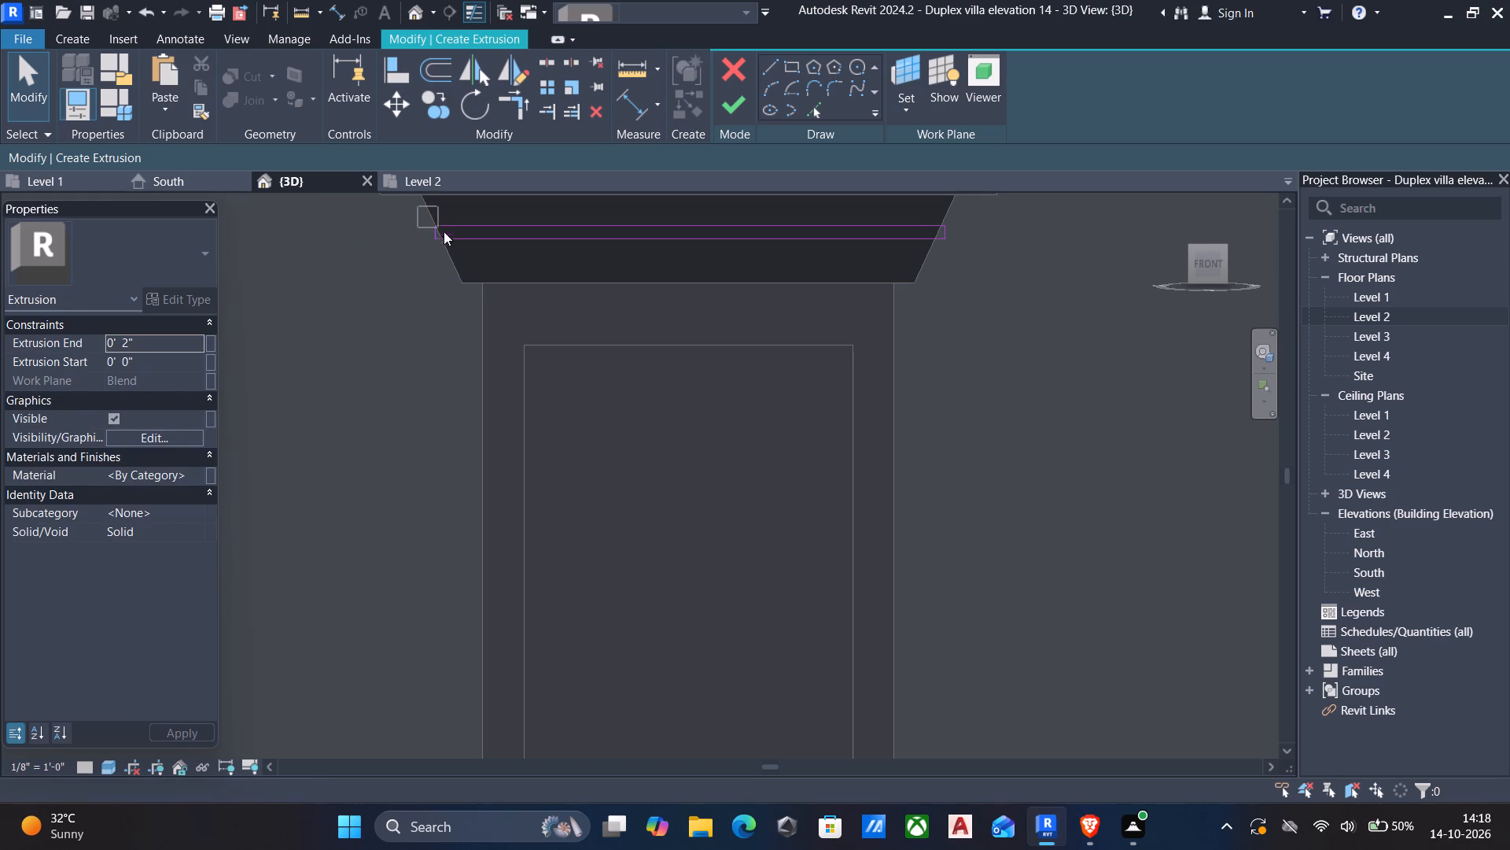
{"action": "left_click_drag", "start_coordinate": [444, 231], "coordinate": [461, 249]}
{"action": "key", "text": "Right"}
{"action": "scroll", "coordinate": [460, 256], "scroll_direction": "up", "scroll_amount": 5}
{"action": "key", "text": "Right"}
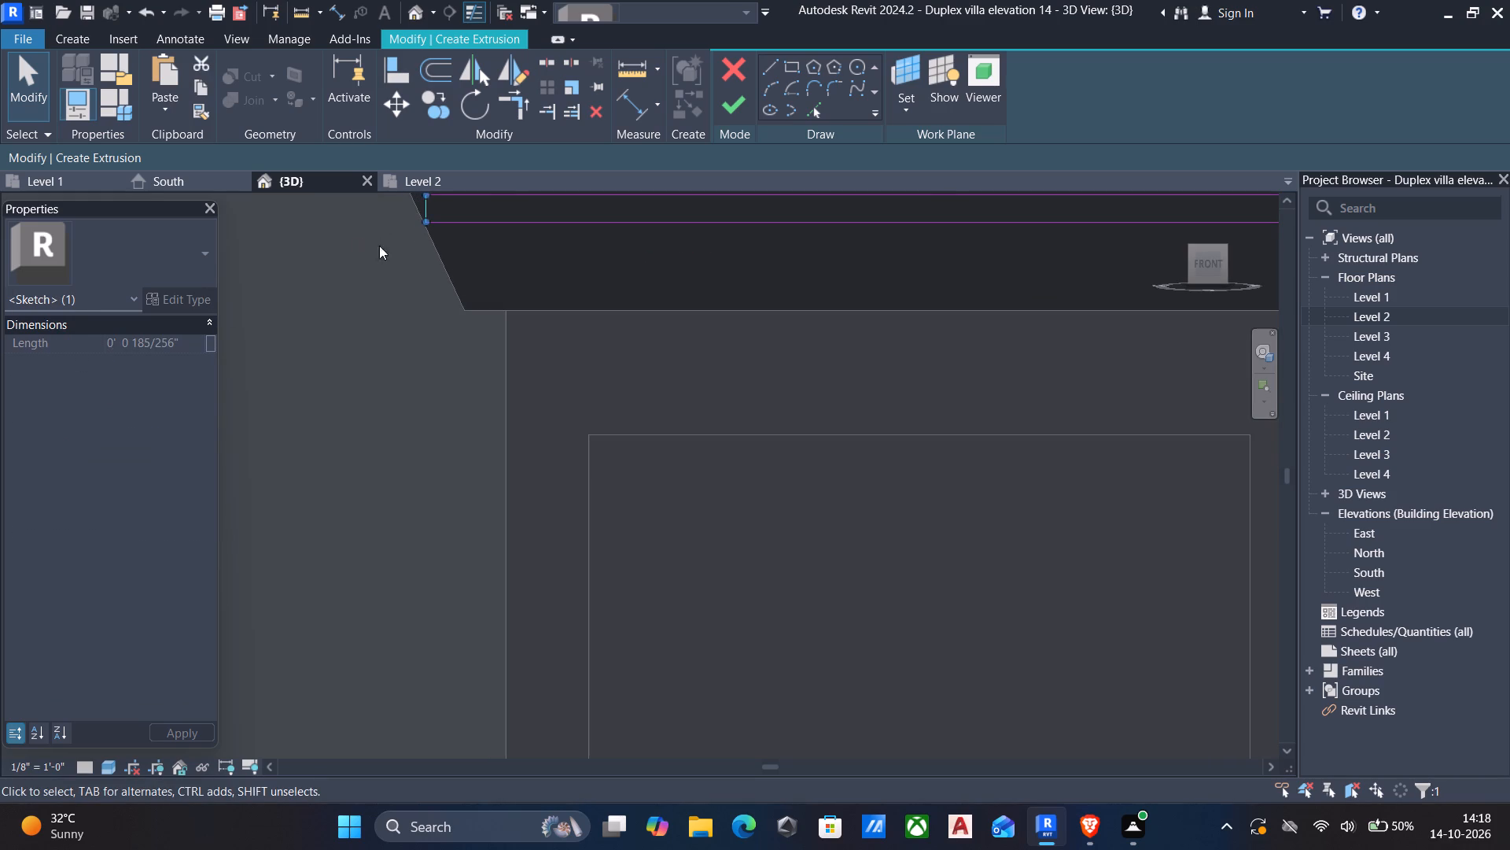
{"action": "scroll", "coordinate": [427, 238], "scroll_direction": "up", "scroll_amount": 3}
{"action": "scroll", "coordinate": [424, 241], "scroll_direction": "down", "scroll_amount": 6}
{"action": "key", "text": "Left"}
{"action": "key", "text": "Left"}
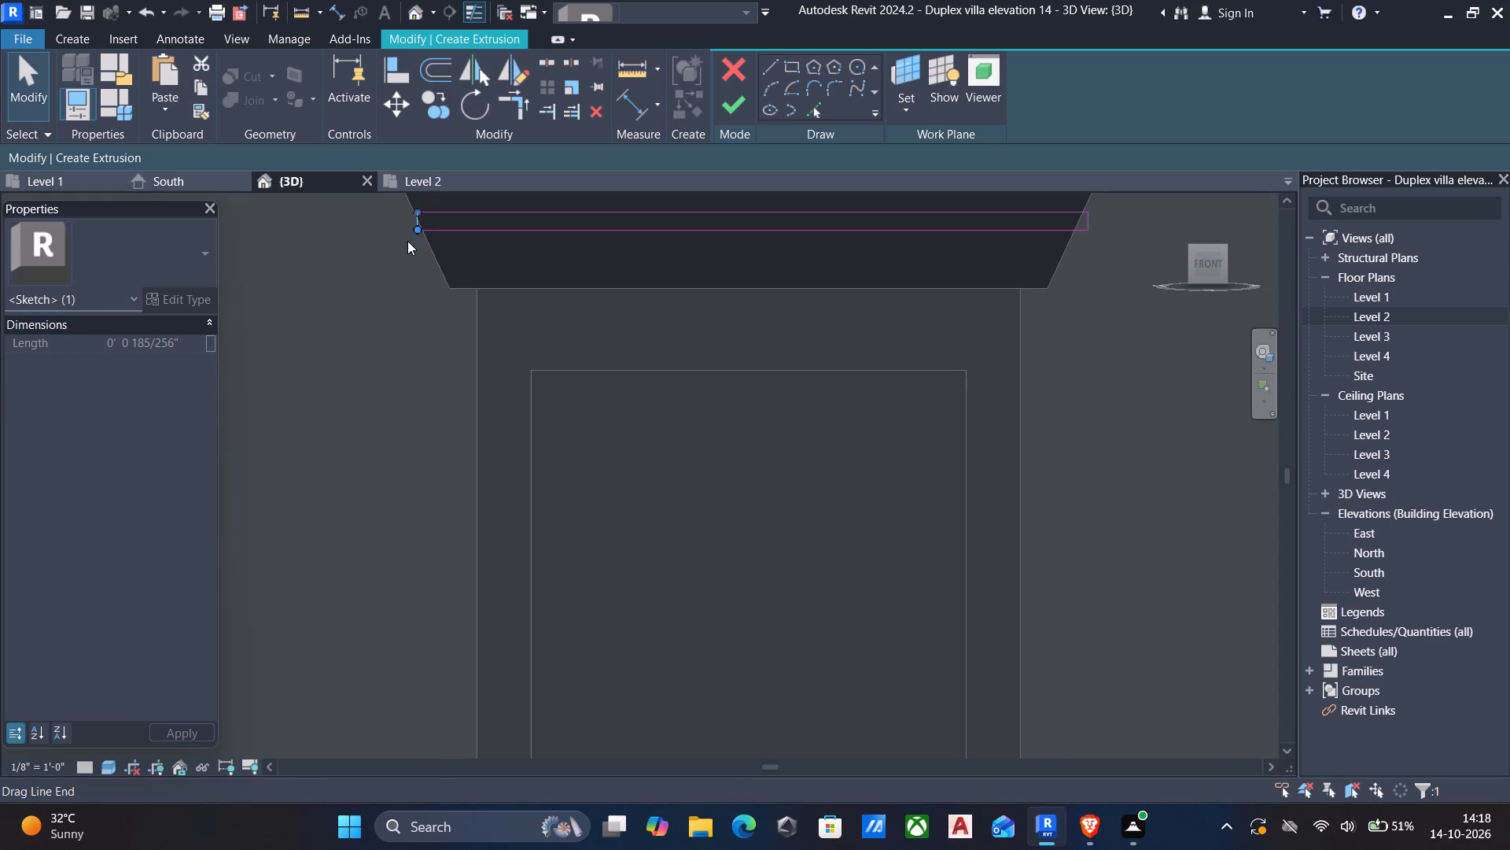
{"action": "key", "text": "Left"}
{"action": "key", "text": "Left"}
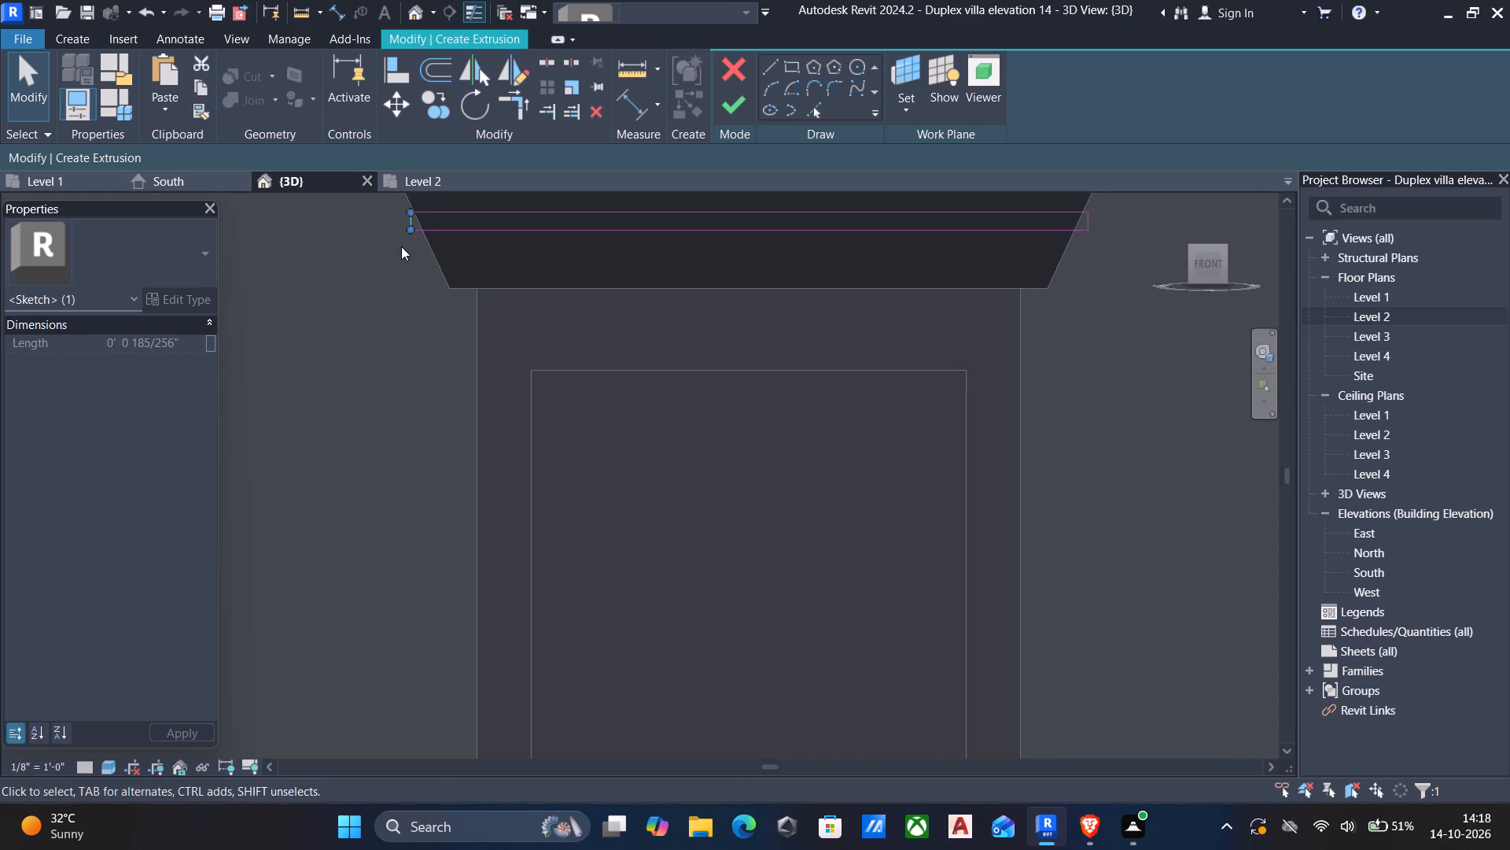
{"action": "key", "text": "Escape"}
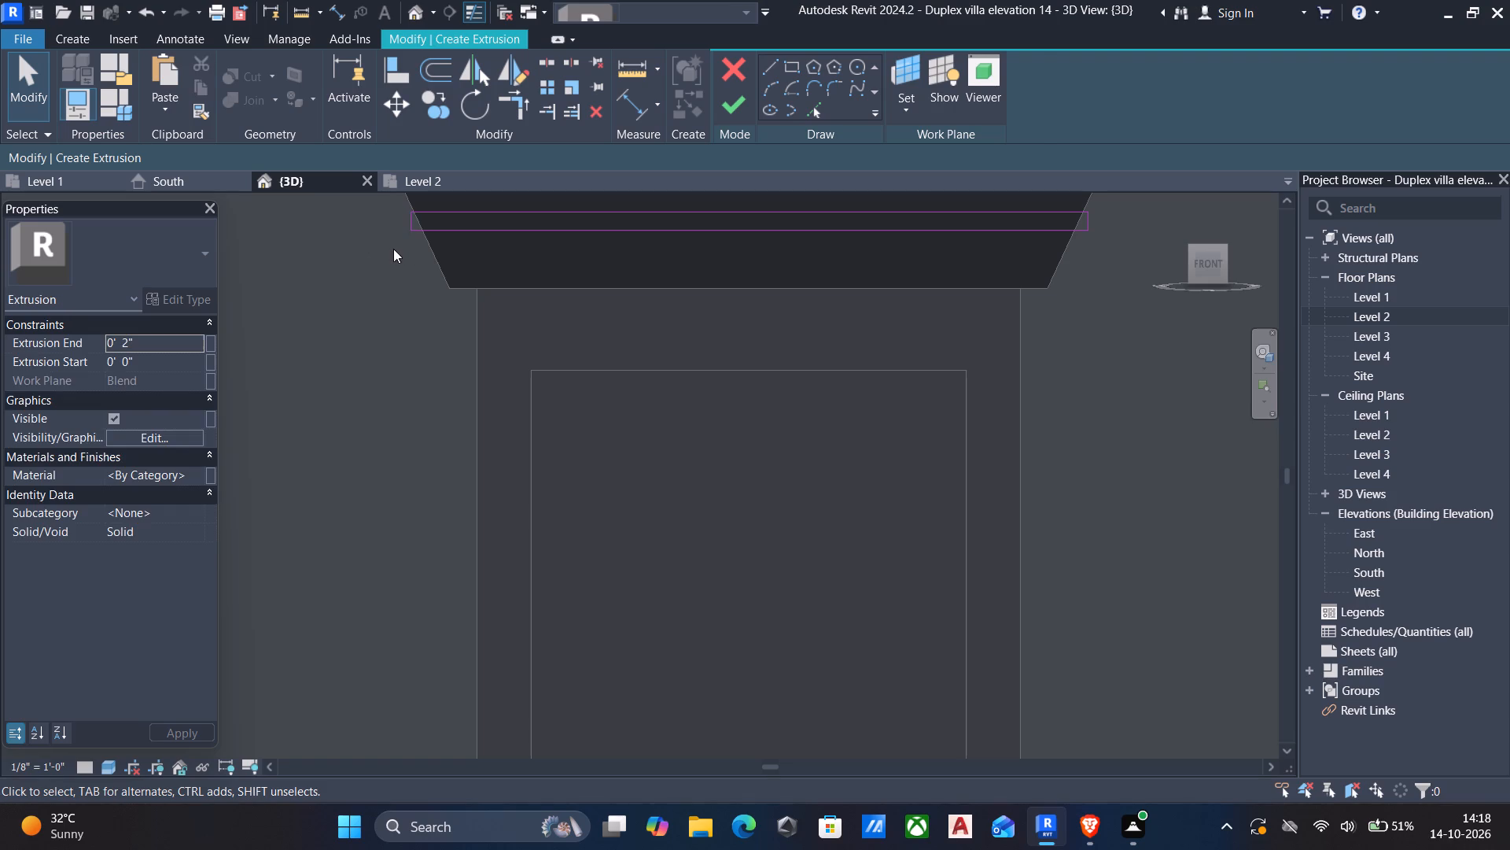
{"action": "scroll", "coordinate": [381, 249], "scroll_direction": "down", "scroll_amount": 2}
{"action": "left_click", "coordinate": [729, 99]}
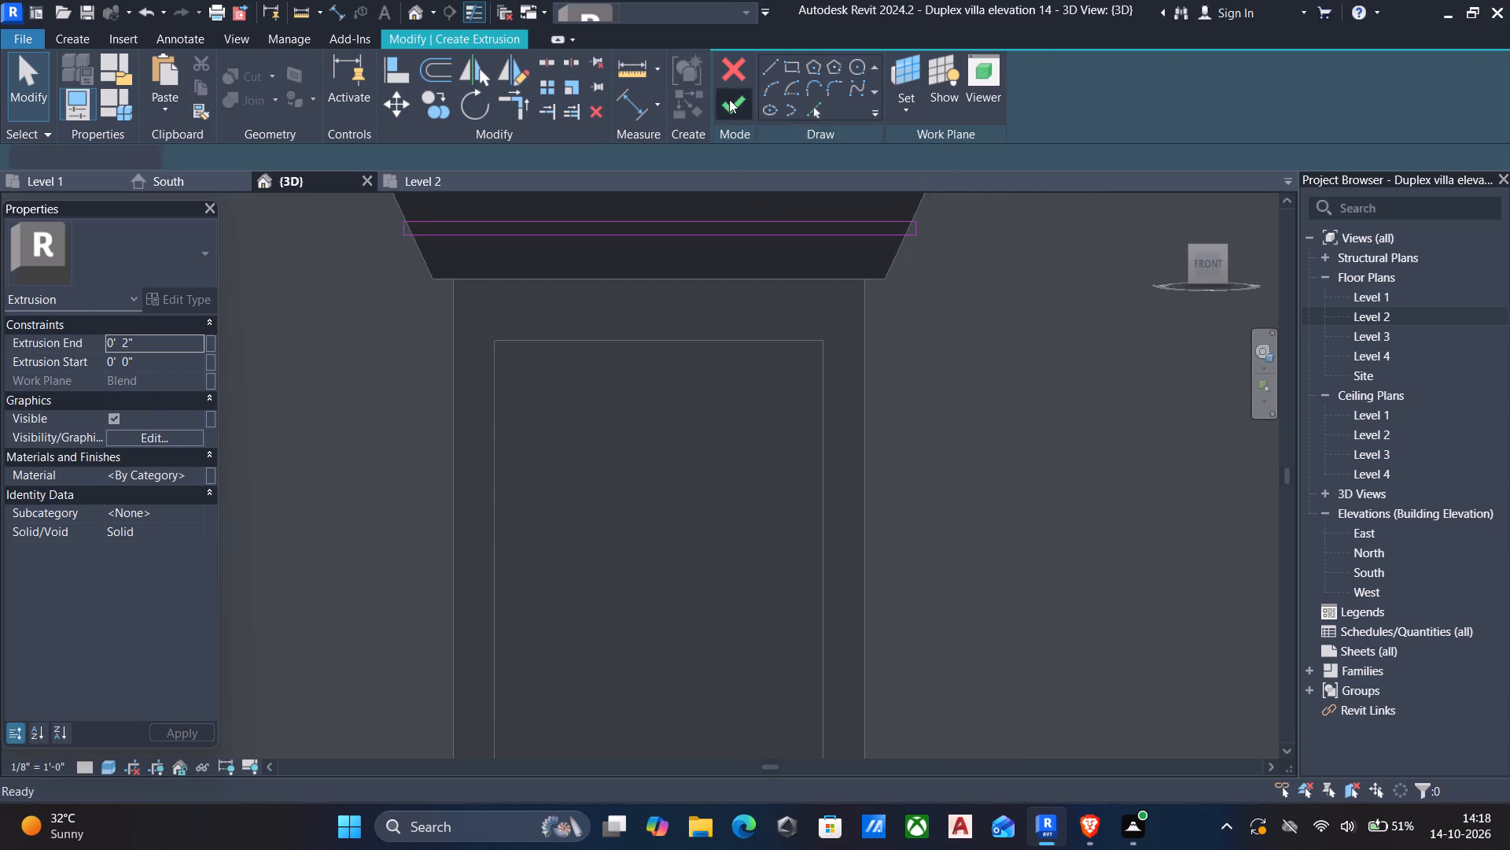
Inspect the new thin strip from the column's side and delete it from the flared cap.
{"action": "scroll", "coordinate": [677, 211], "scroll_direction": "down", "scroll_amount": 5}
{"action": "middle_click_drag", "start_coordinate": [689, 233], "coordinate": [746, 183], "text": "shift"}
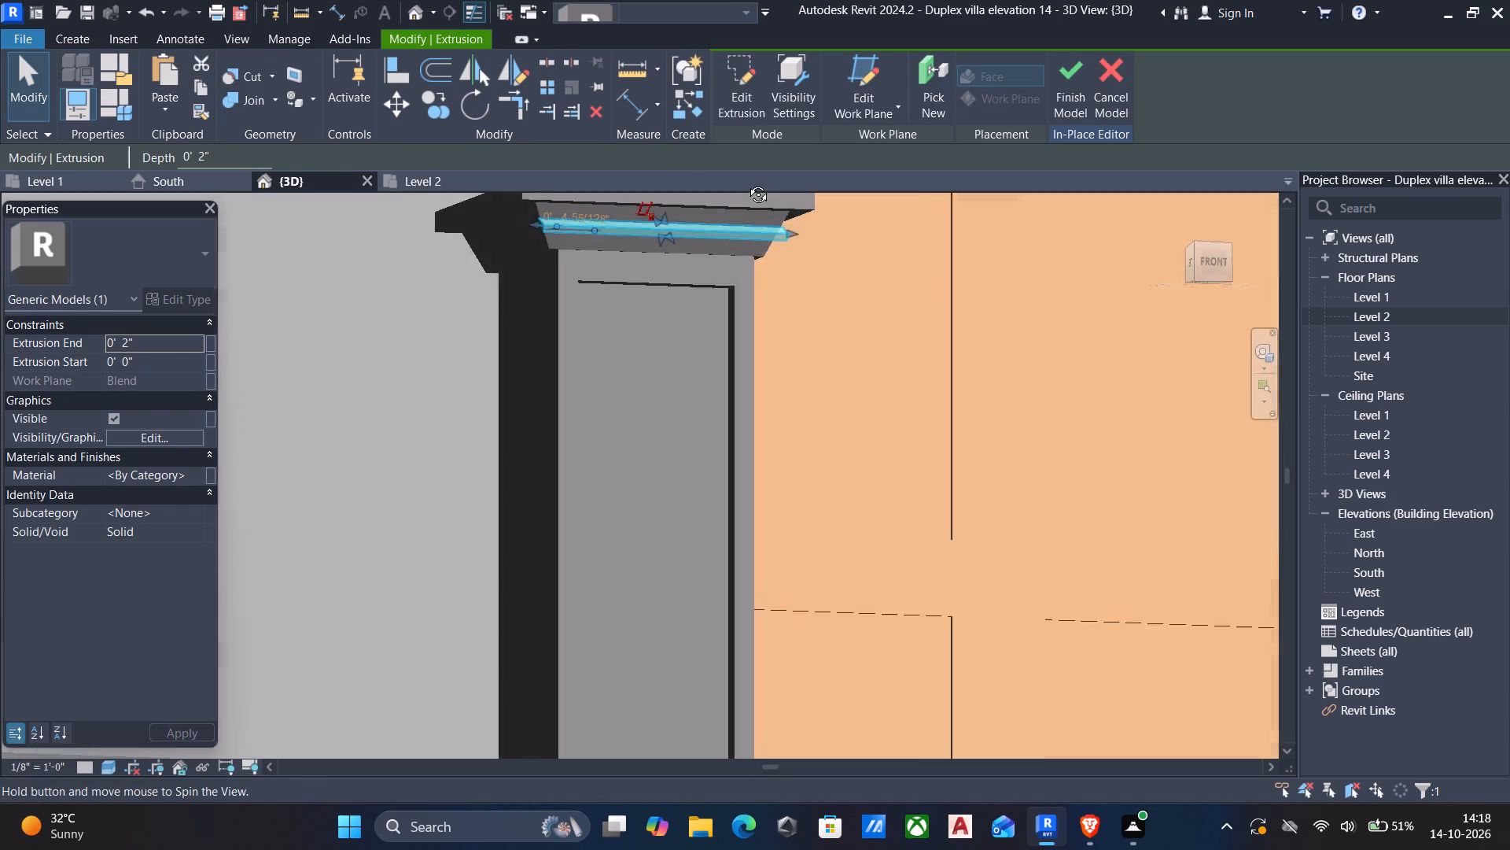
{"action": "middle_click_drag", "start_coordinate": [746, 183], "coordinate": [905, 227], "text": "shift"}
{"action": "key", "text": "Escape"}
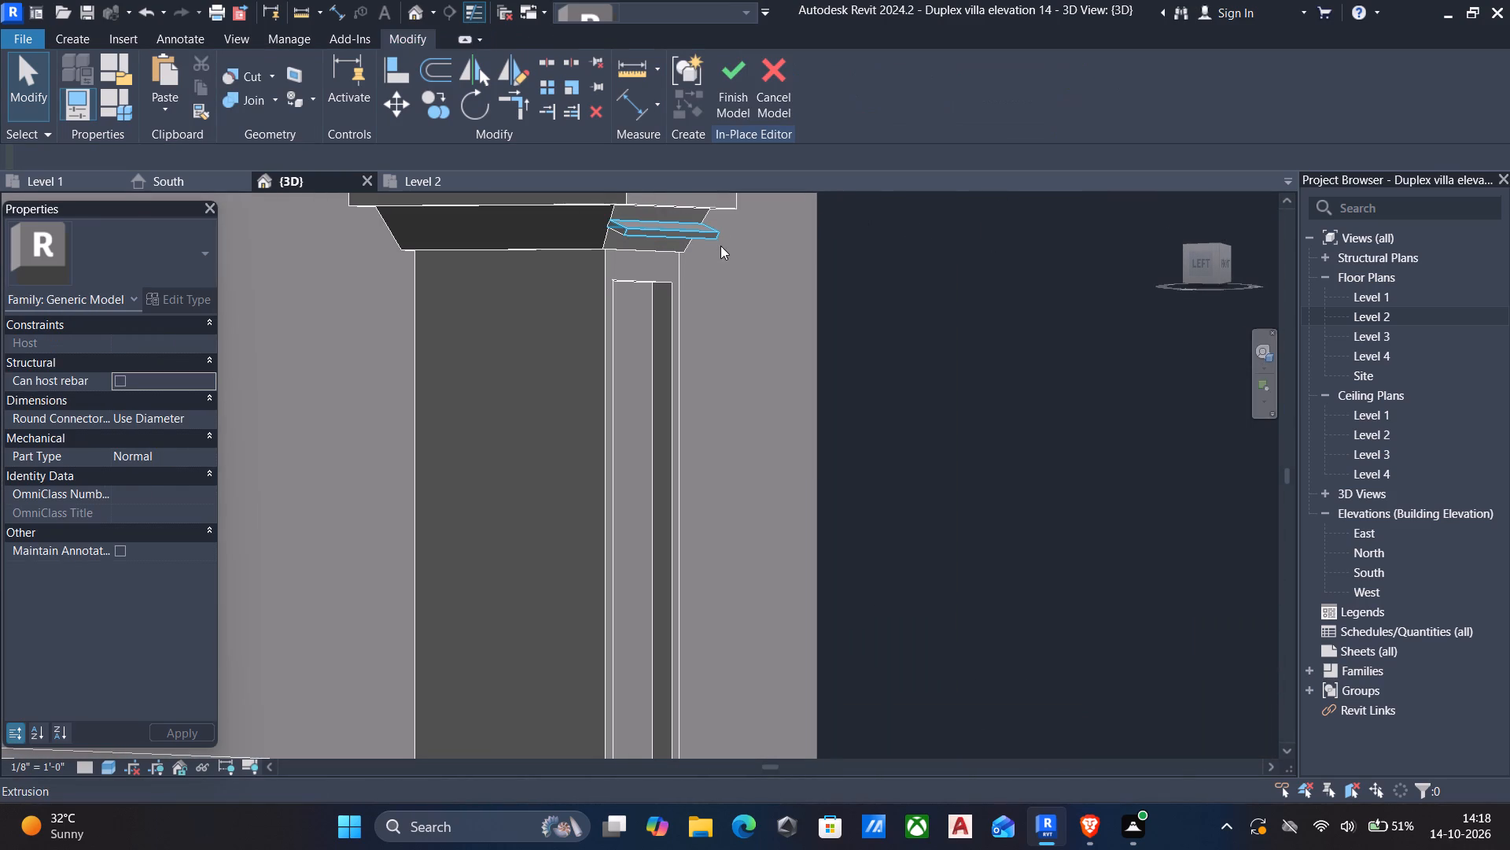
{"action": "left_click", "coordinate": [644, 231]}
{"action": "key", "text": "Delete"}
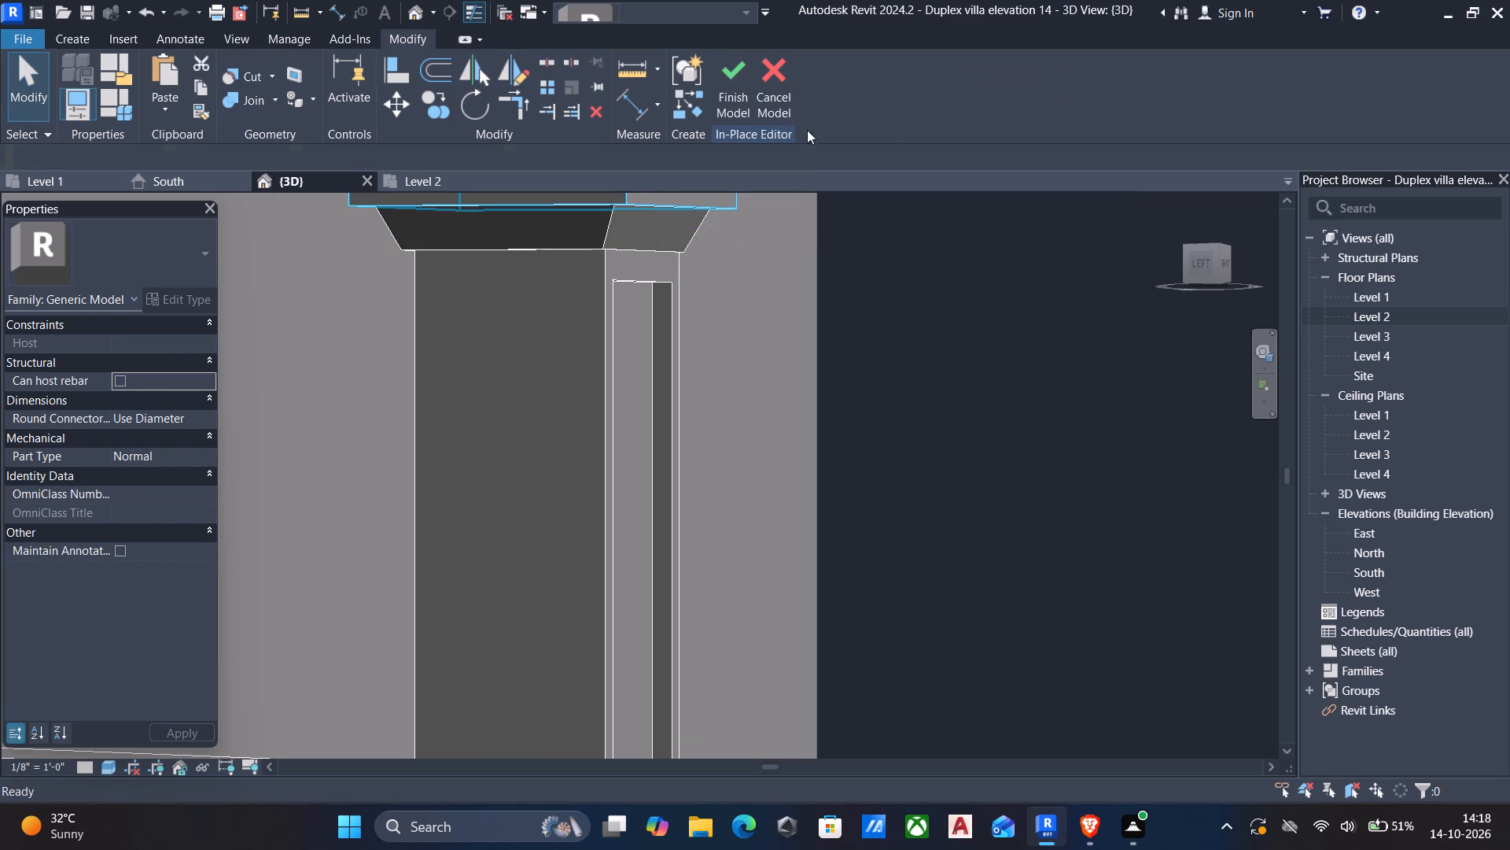
Finish the in-place generic model containing the porch column.
{"action": "scroll", "coordinate": [843, 208], "scroll_direction": "down", "scroll_amount": 1}
{"action": "middle_click_drag", "start_coordinate": [843, 212], "coordinate": [679, 205], "text": "shift"}
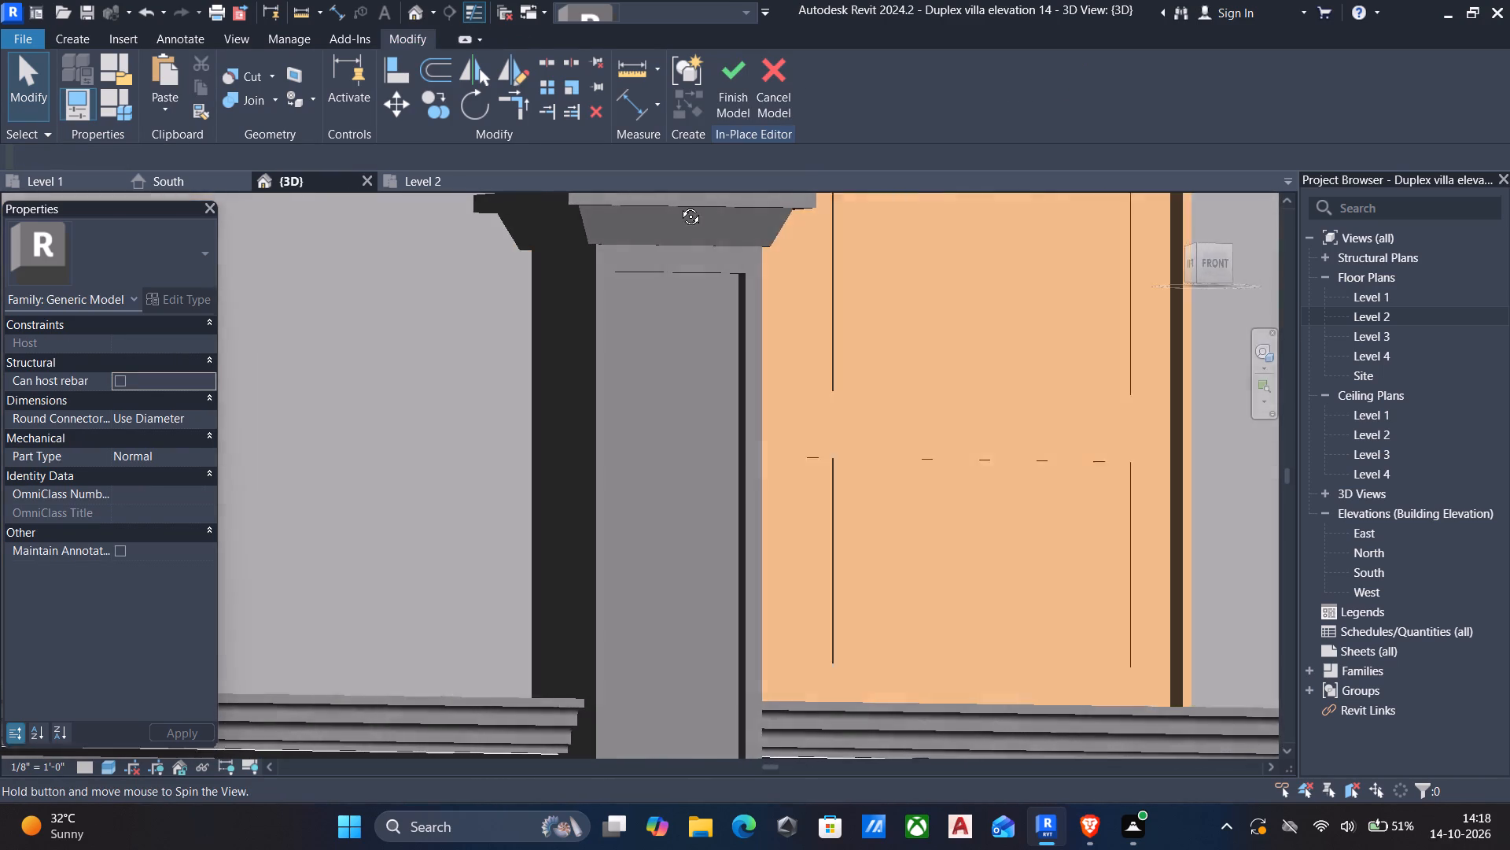
{"action": "middle_click_drag", "start_coordinate": [679, 205], "coordinate": [622, 215], "text": "shift"}
{"action": "left_click", "coordinate": [729, 83]}
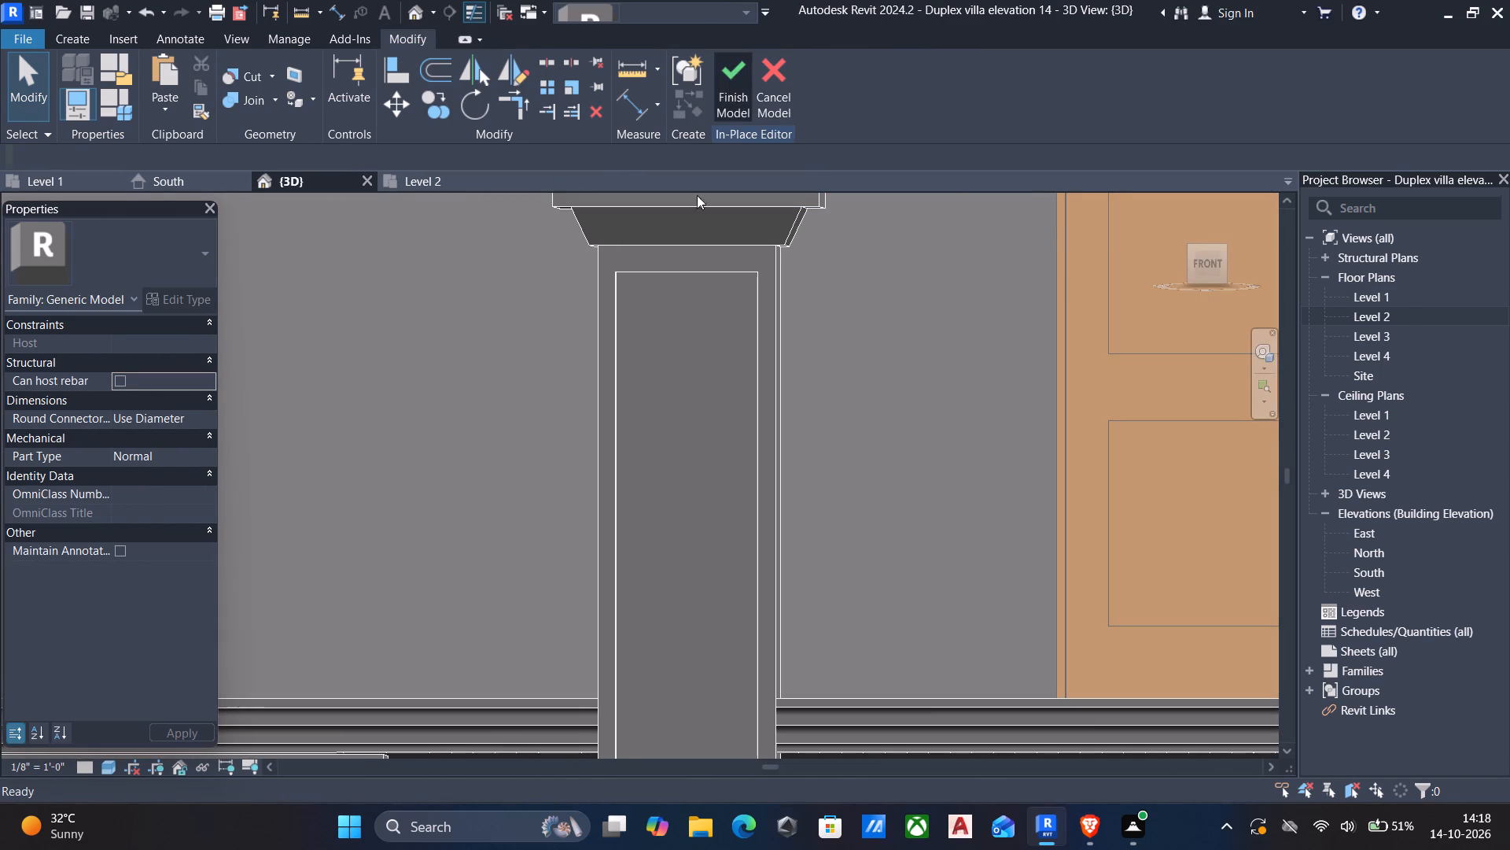
{"action": "scroll", "coordinate": [698, 190], "scroll_direction": "down", "scroll_amount": 8}
{"action": "middle_click_drag", "start_coordinate": [746, 306], "coordinate": [721, 309]}
{"action": "scroll", "coordinate": [701, 311], "scroll_direction": "down", "scroll_amount": 4}
{"action": "middle_click_drag", "start_coordinate": [675, 316], "coordinate": [573, 290]}
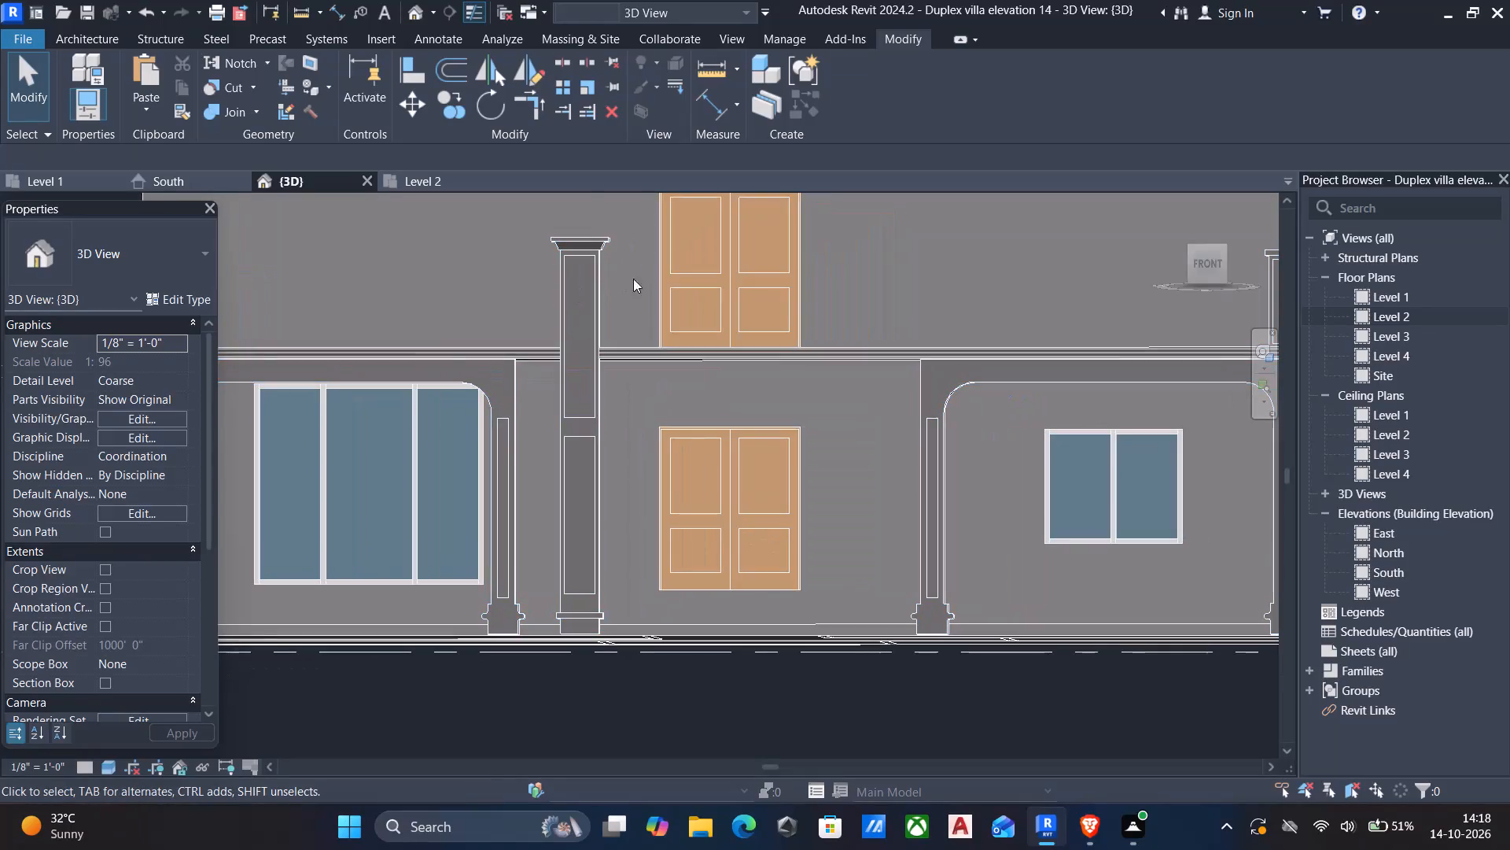
{"action": "middle_click_drag", "start_coordinate": [709, 288], "coordinate": [640, 276]}
{"action": "scroll", "coordinate": [639, 277], "scroll_direction": "down", "scroll_amount": 2}
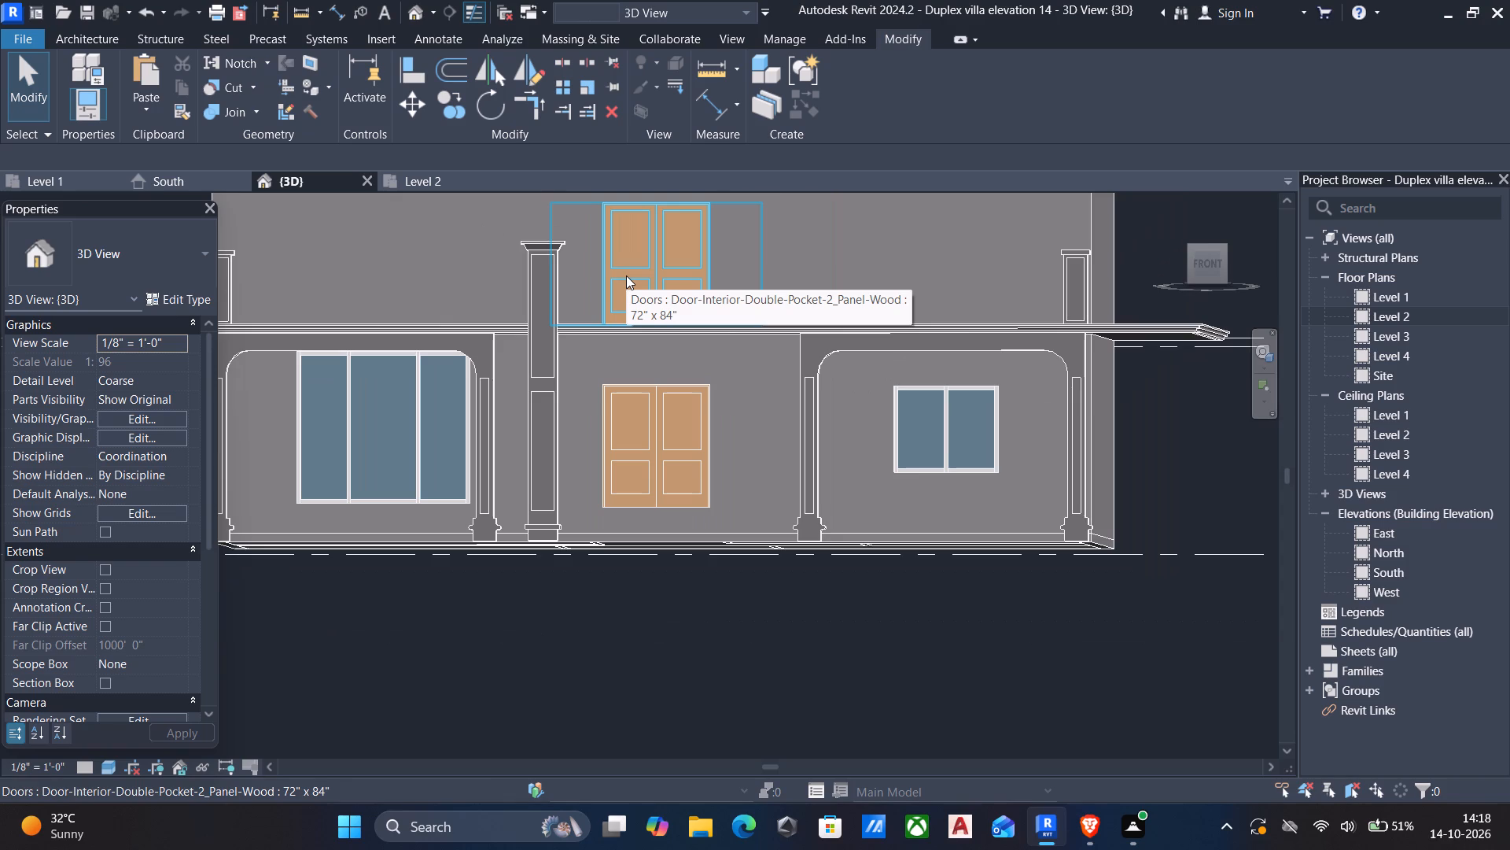
Reopen the in-place porch model and copy the whole tall column to the opposite side of the entrance doors.
{"action": "left_click", "coordinate": [535, 282]}
{"action": "left_click", "coordinate": [859, 87]}
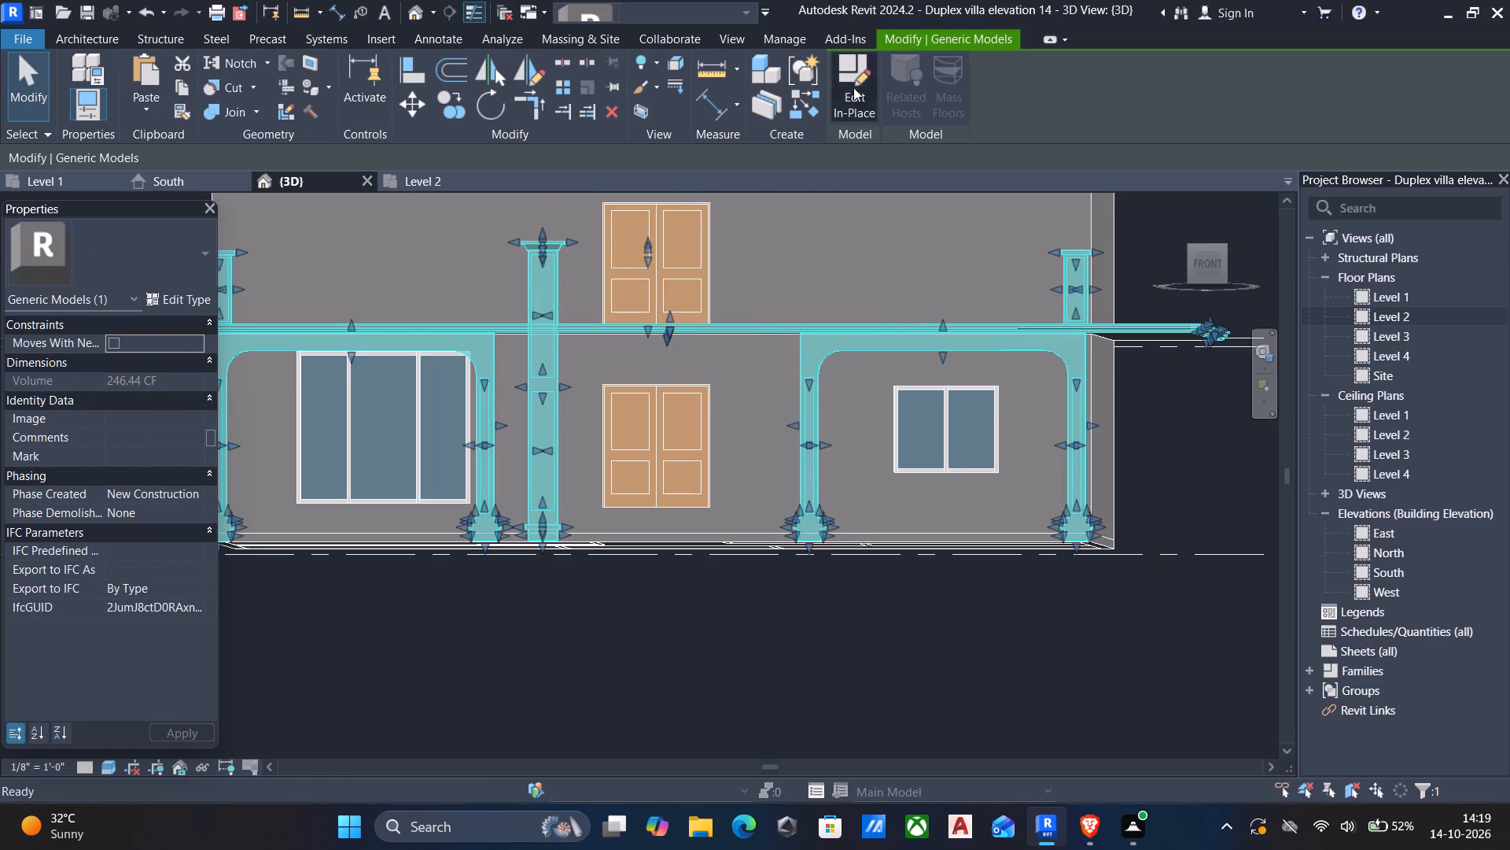
{"action": "left_click_drag", "start_coordinate": [498, 231], "coordinate": [518, 297]}
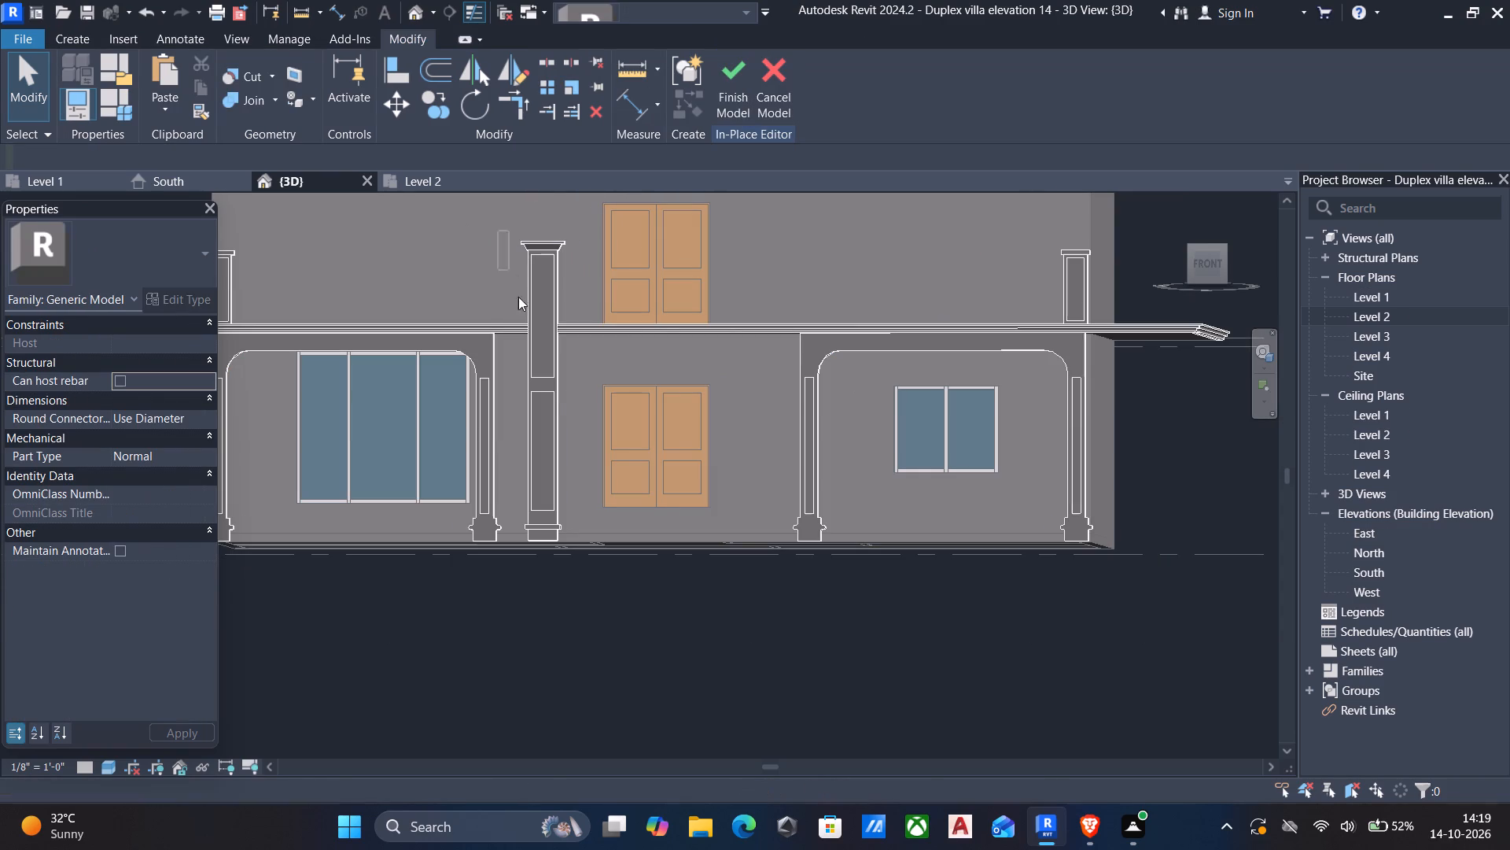
{"action": "left_click_drag", "start_coordinate": [518, 297], "coordinate": [693, 568]}
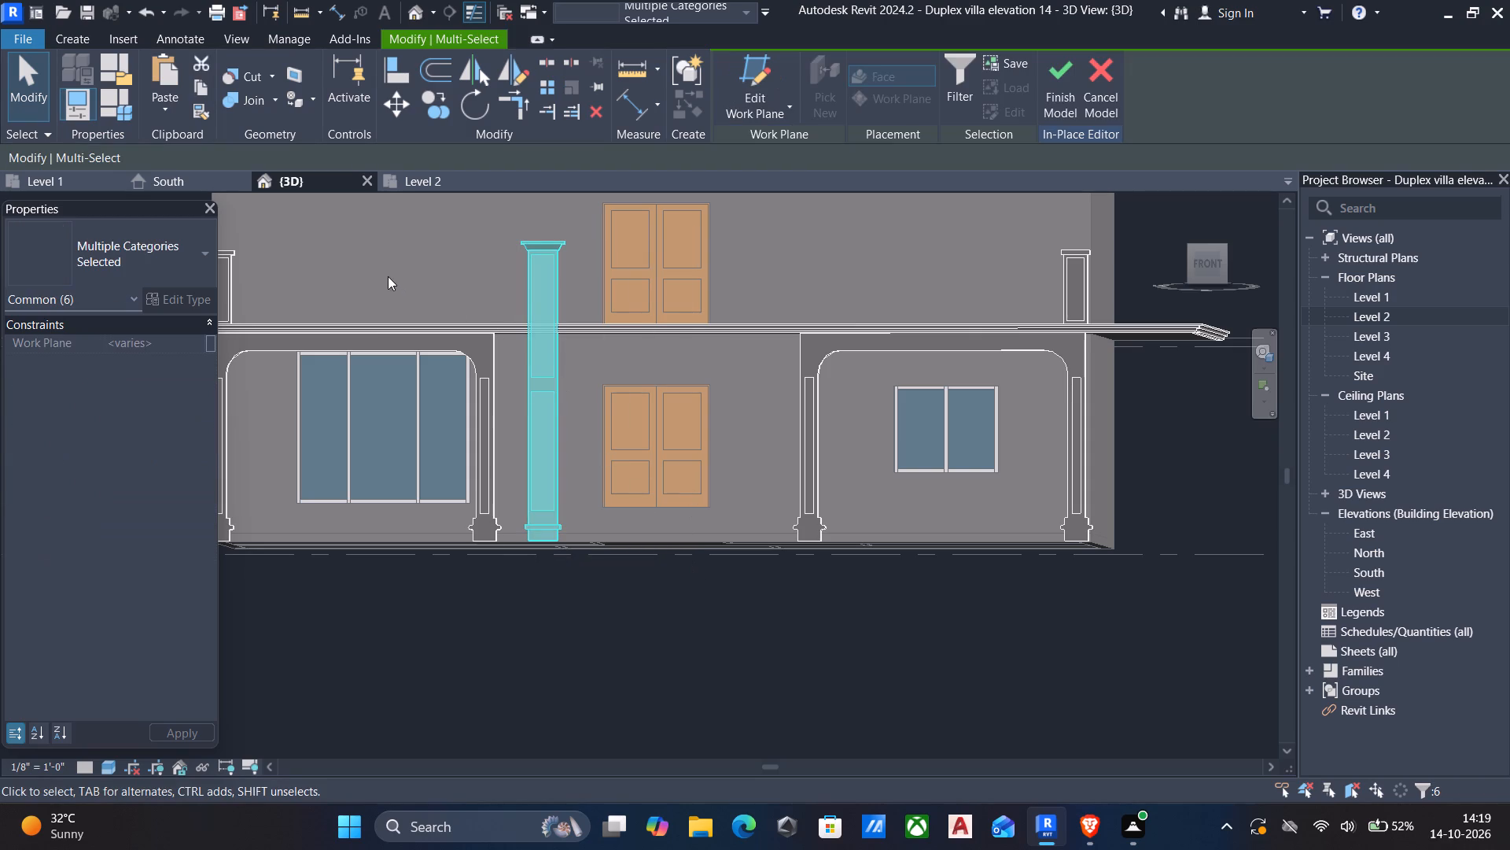
{"action": "key", "text": "c"}
{"action": "key", "text": "o"}
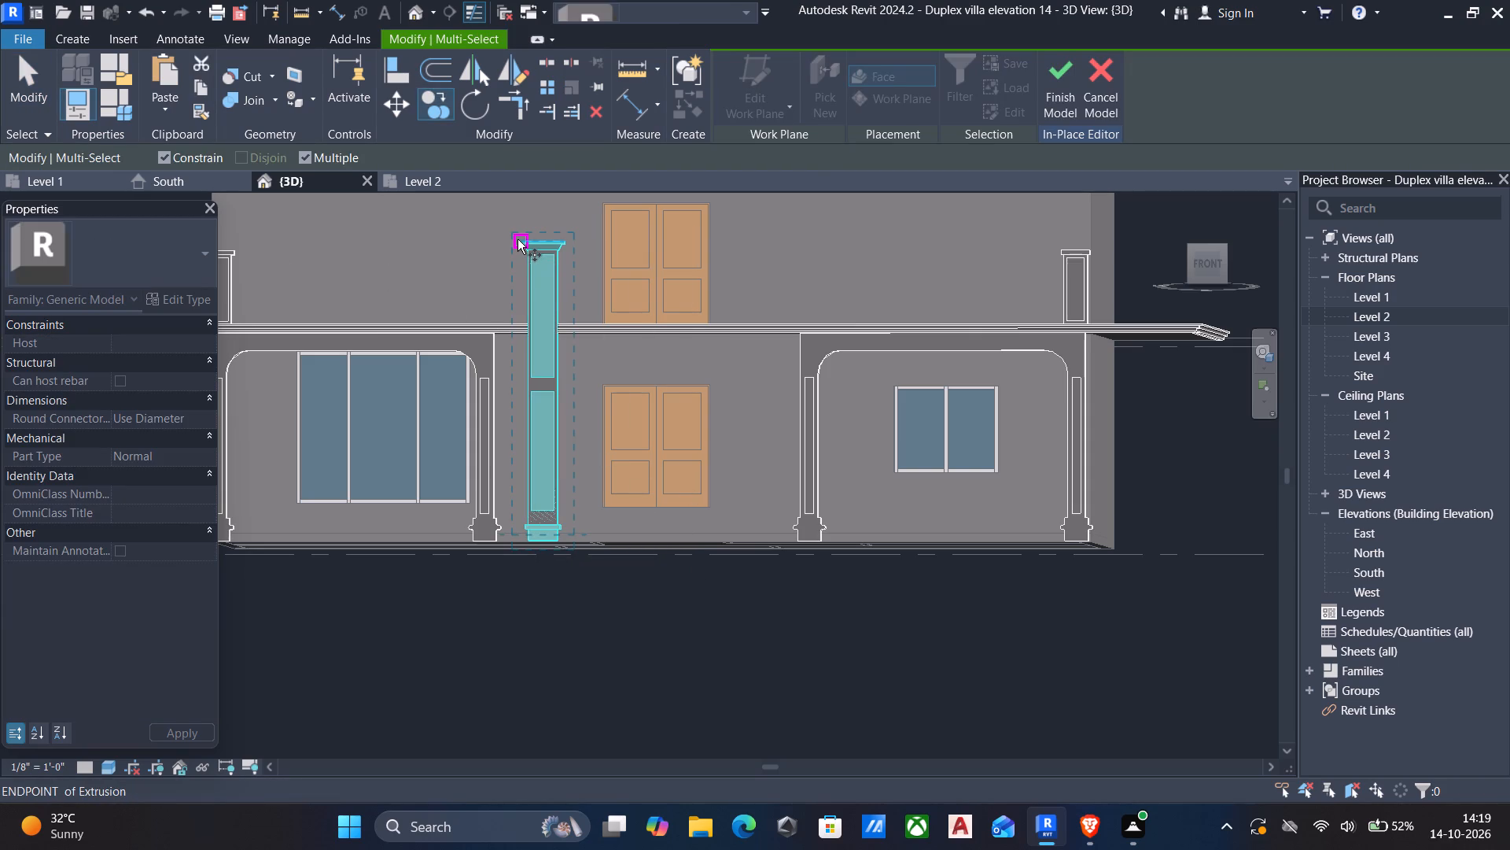
{"action": "left_click", "coordinate": [517, 239]}
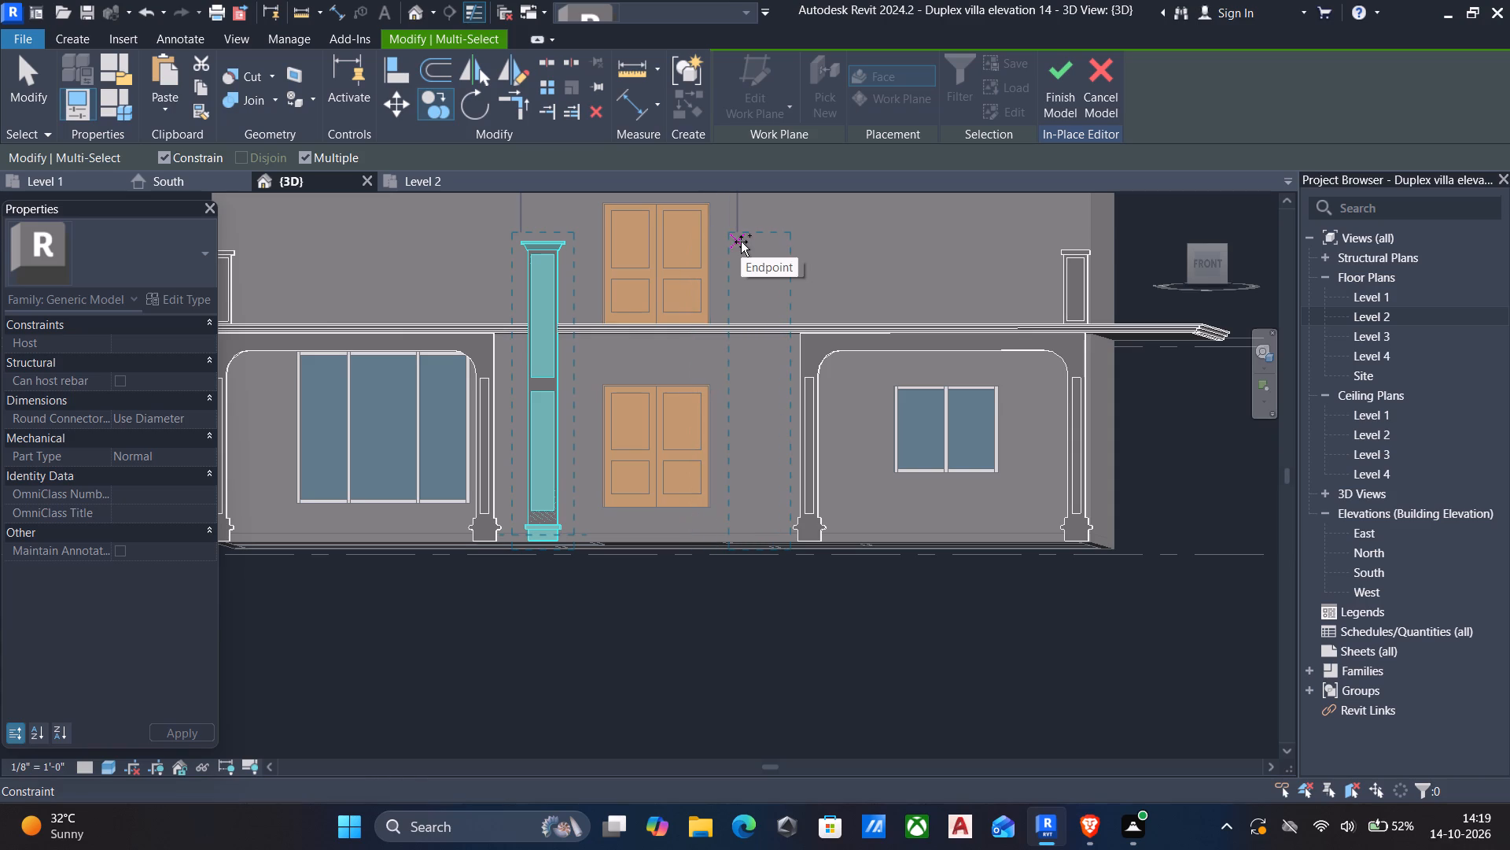
{"action": "left_click", "coordinate": [741, 242]}
{"action": "key", "text": "Escape"}
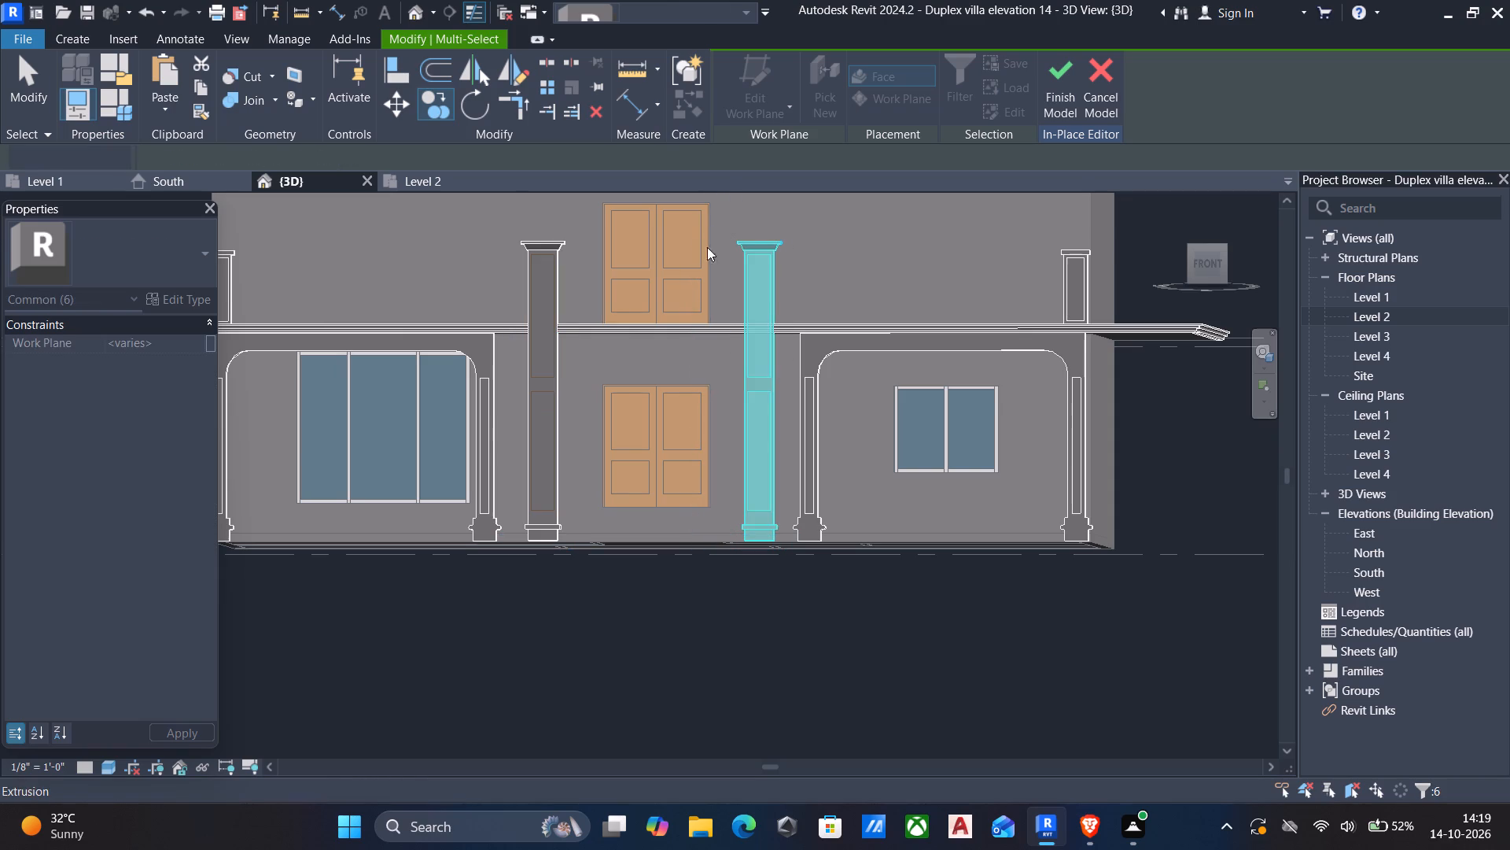
{"action": "key", "text": "Escape"}
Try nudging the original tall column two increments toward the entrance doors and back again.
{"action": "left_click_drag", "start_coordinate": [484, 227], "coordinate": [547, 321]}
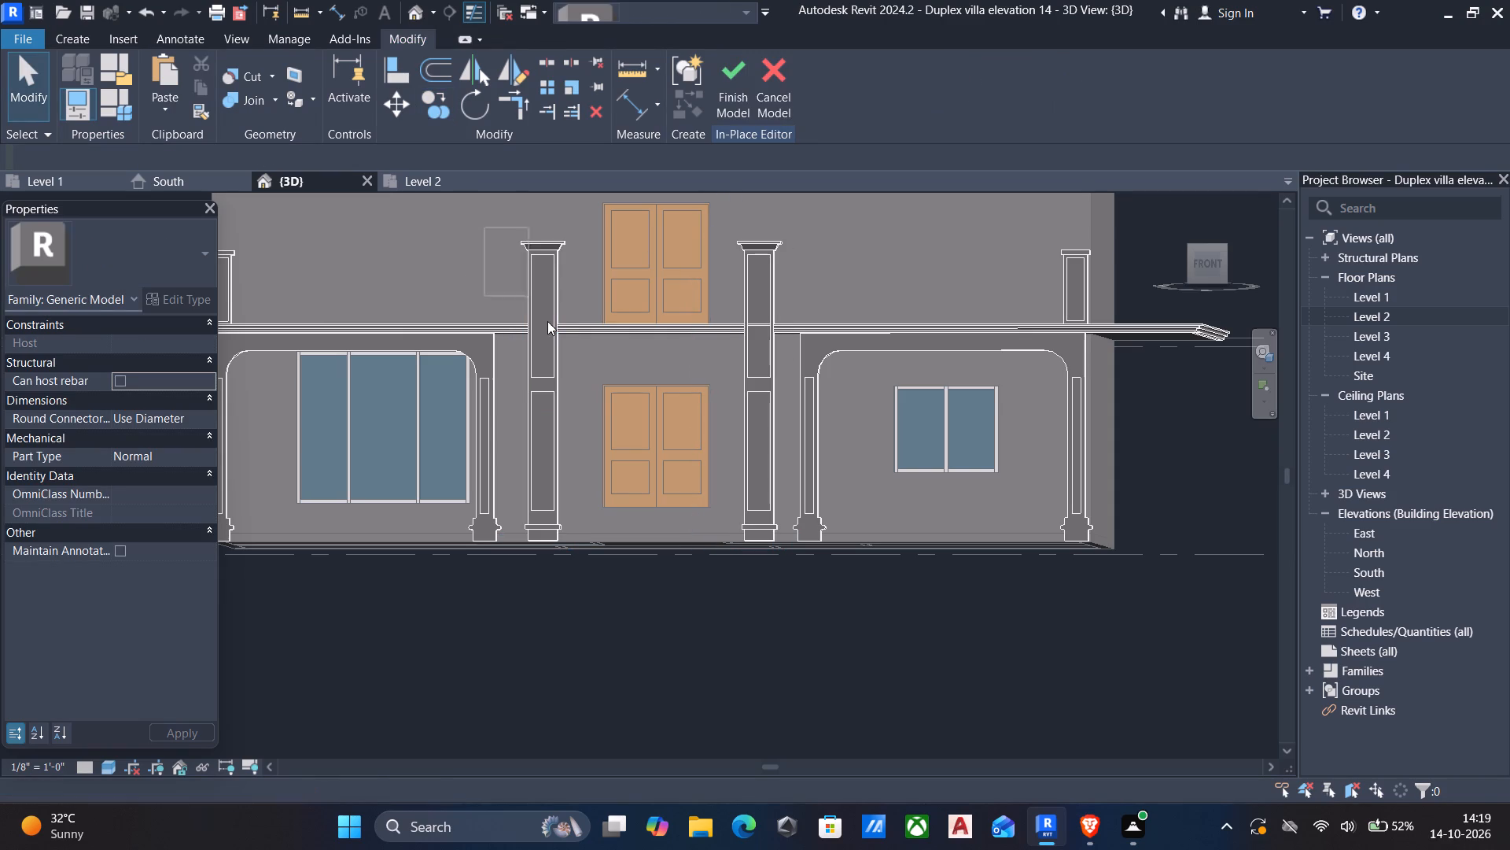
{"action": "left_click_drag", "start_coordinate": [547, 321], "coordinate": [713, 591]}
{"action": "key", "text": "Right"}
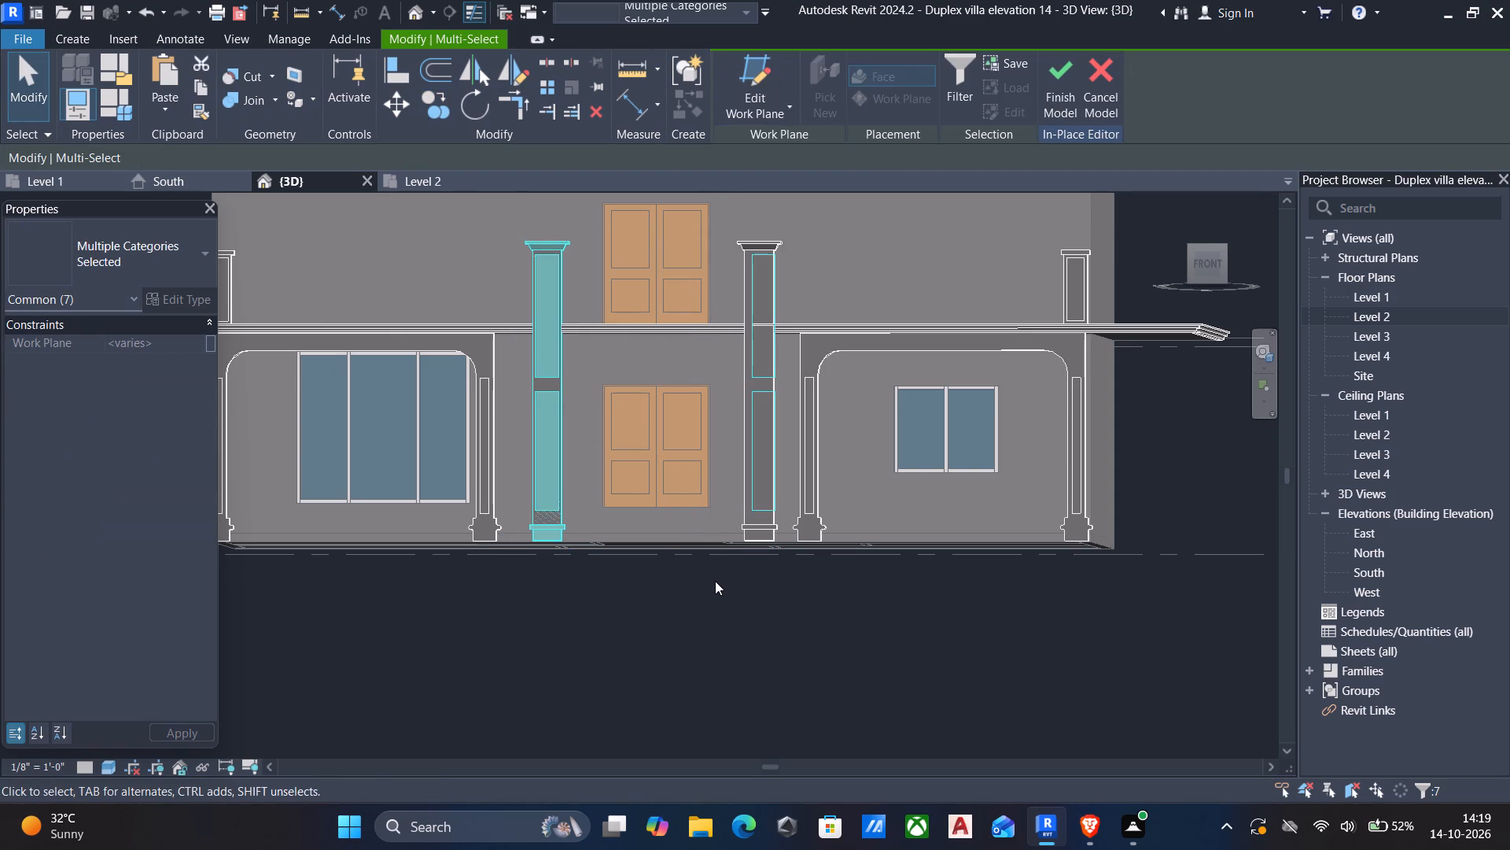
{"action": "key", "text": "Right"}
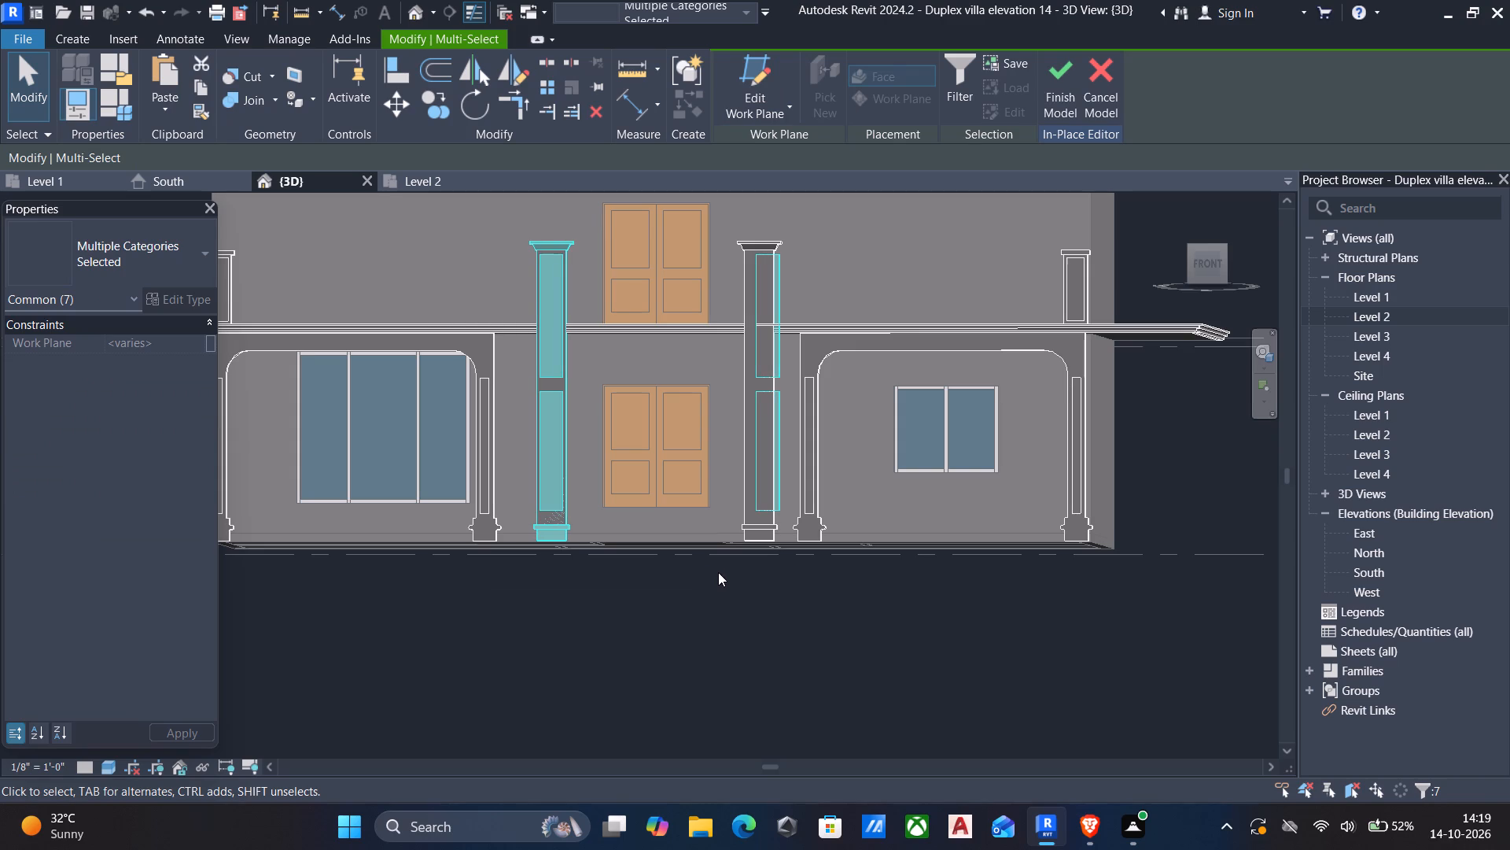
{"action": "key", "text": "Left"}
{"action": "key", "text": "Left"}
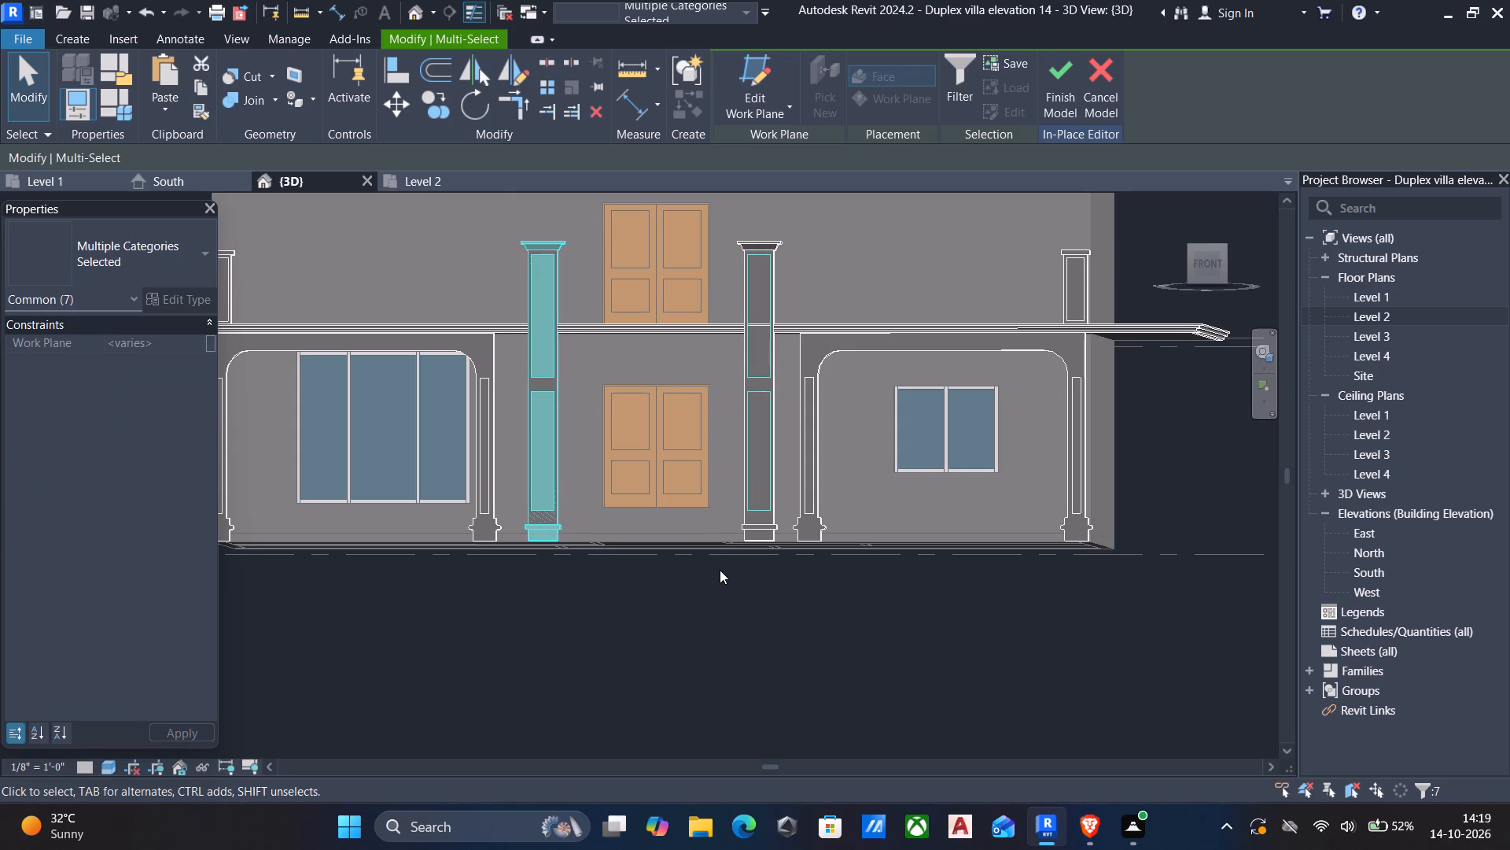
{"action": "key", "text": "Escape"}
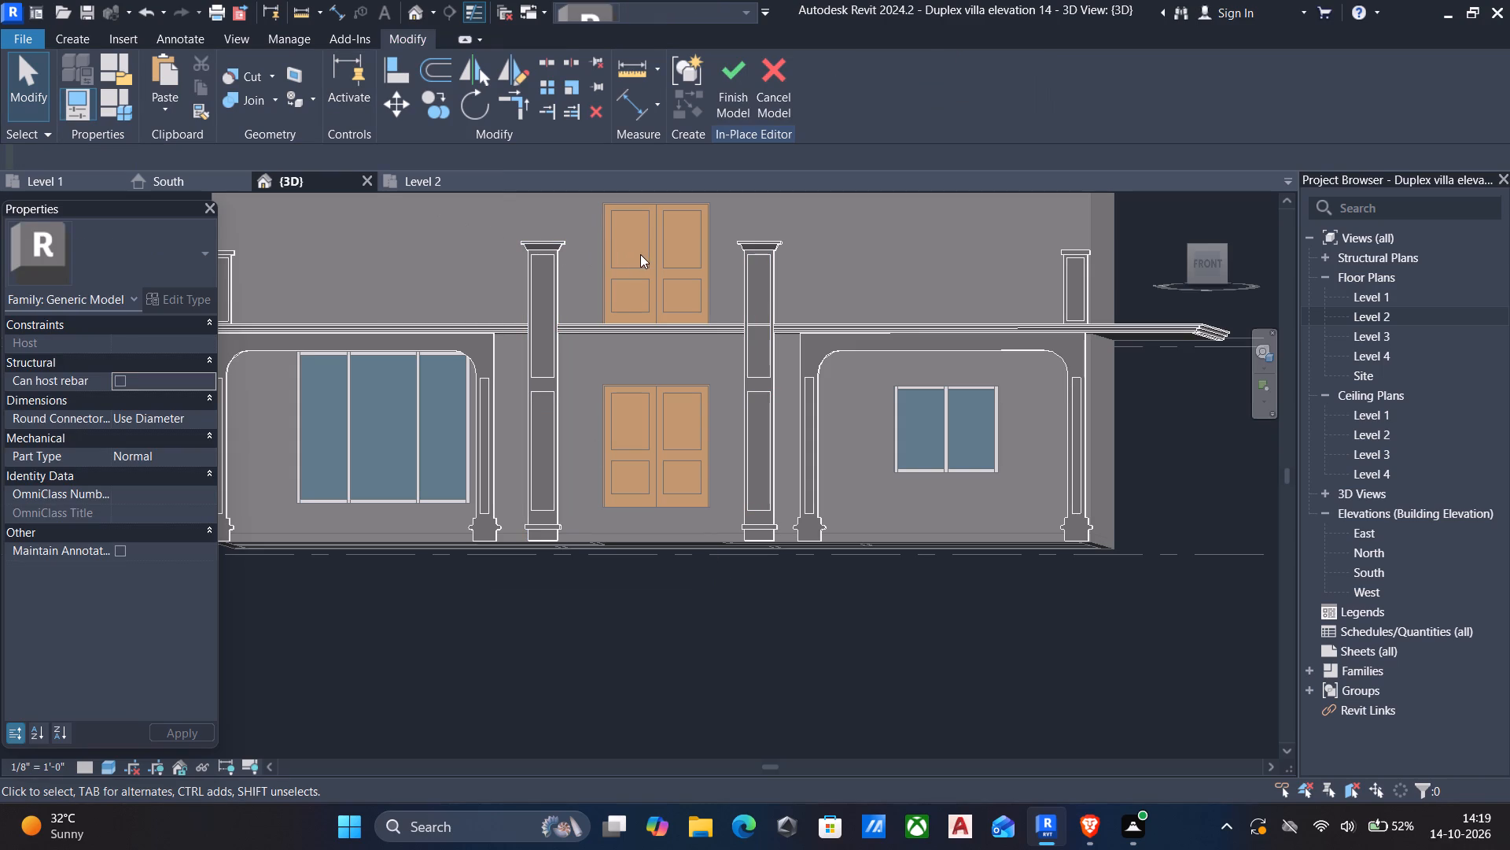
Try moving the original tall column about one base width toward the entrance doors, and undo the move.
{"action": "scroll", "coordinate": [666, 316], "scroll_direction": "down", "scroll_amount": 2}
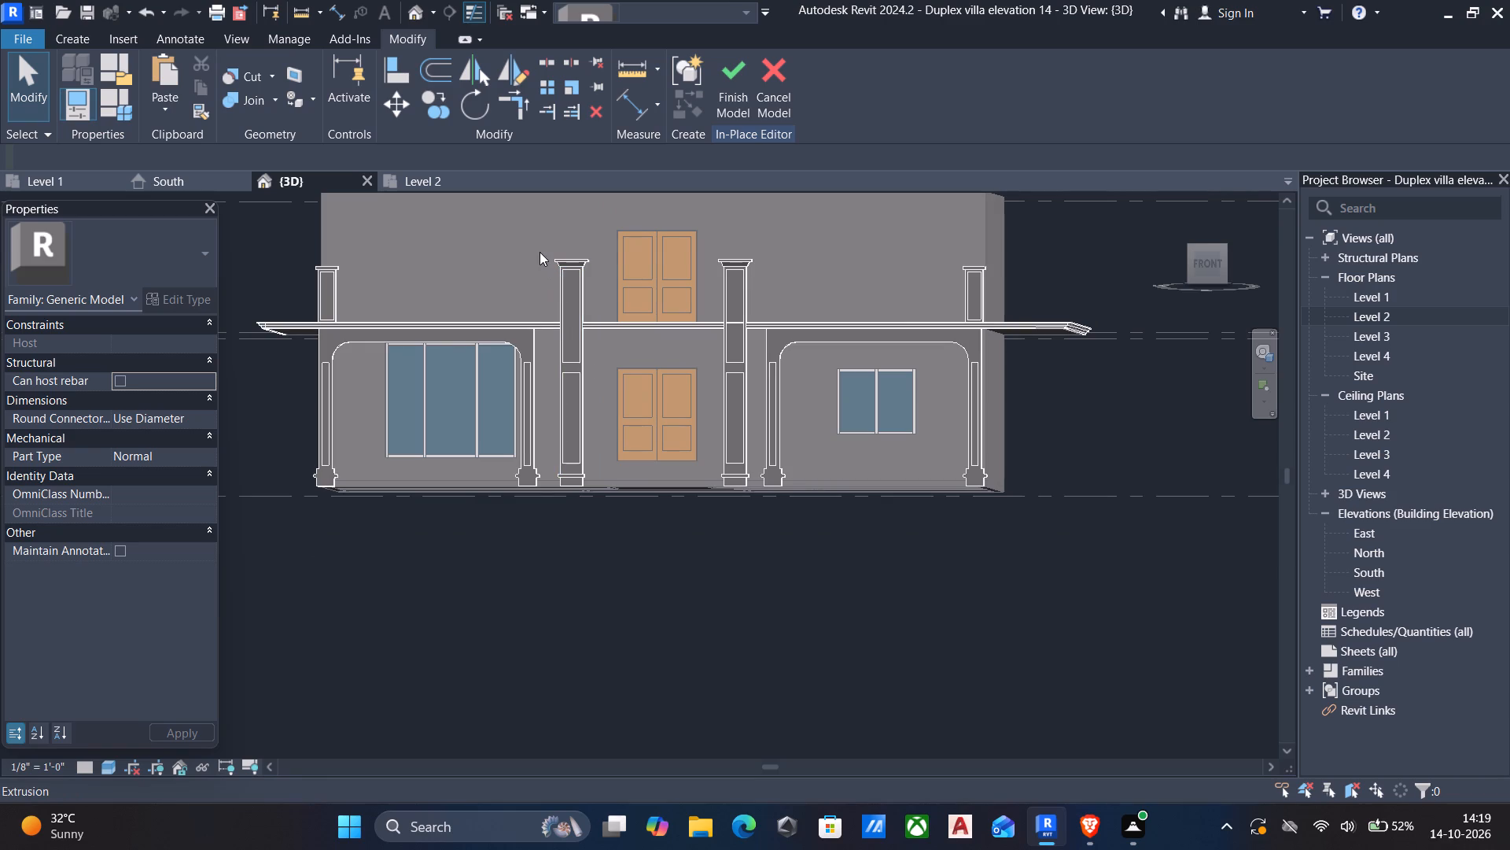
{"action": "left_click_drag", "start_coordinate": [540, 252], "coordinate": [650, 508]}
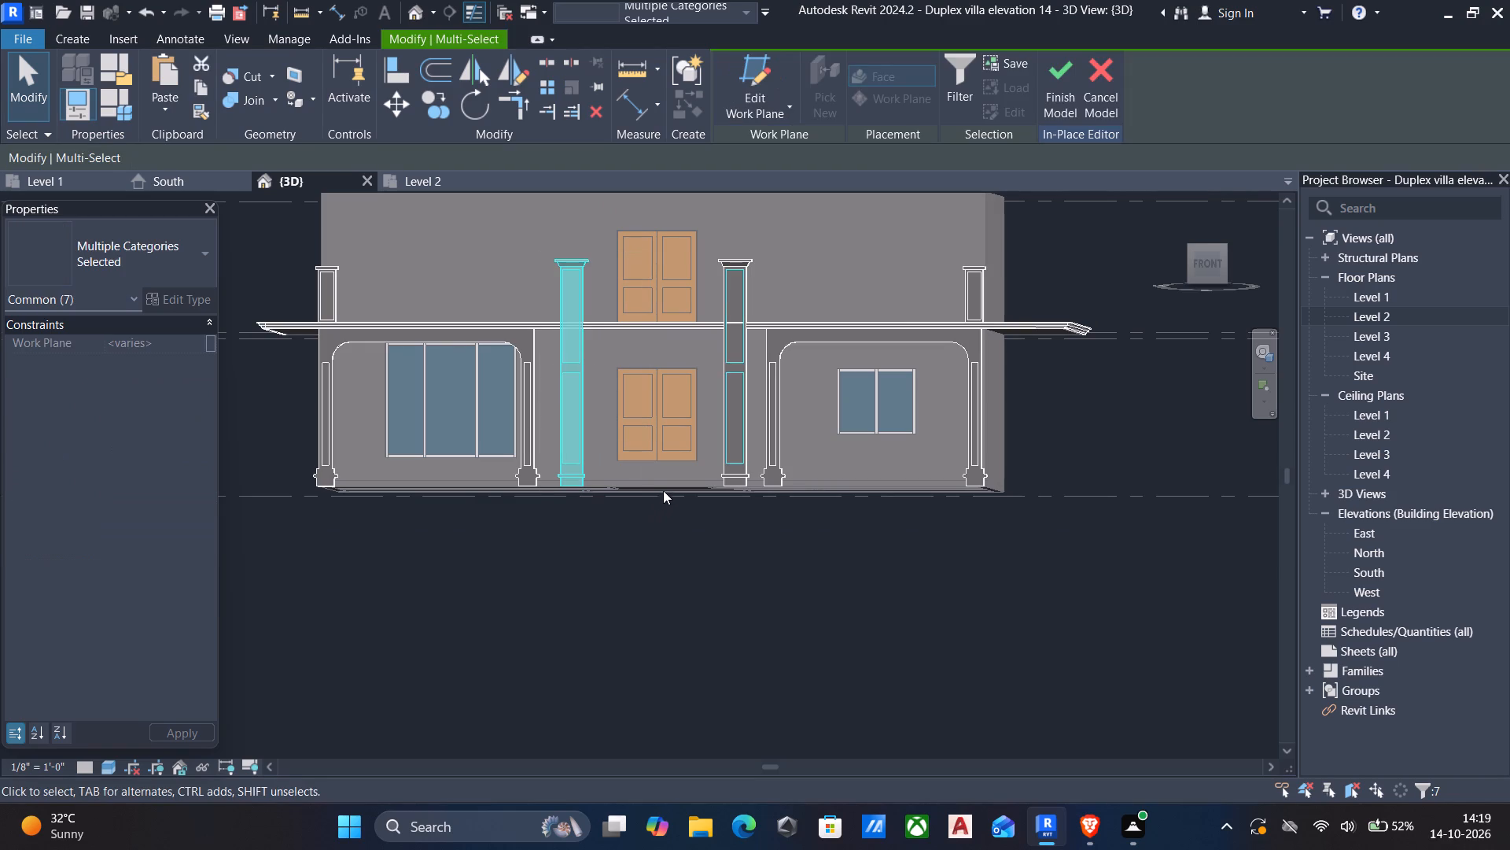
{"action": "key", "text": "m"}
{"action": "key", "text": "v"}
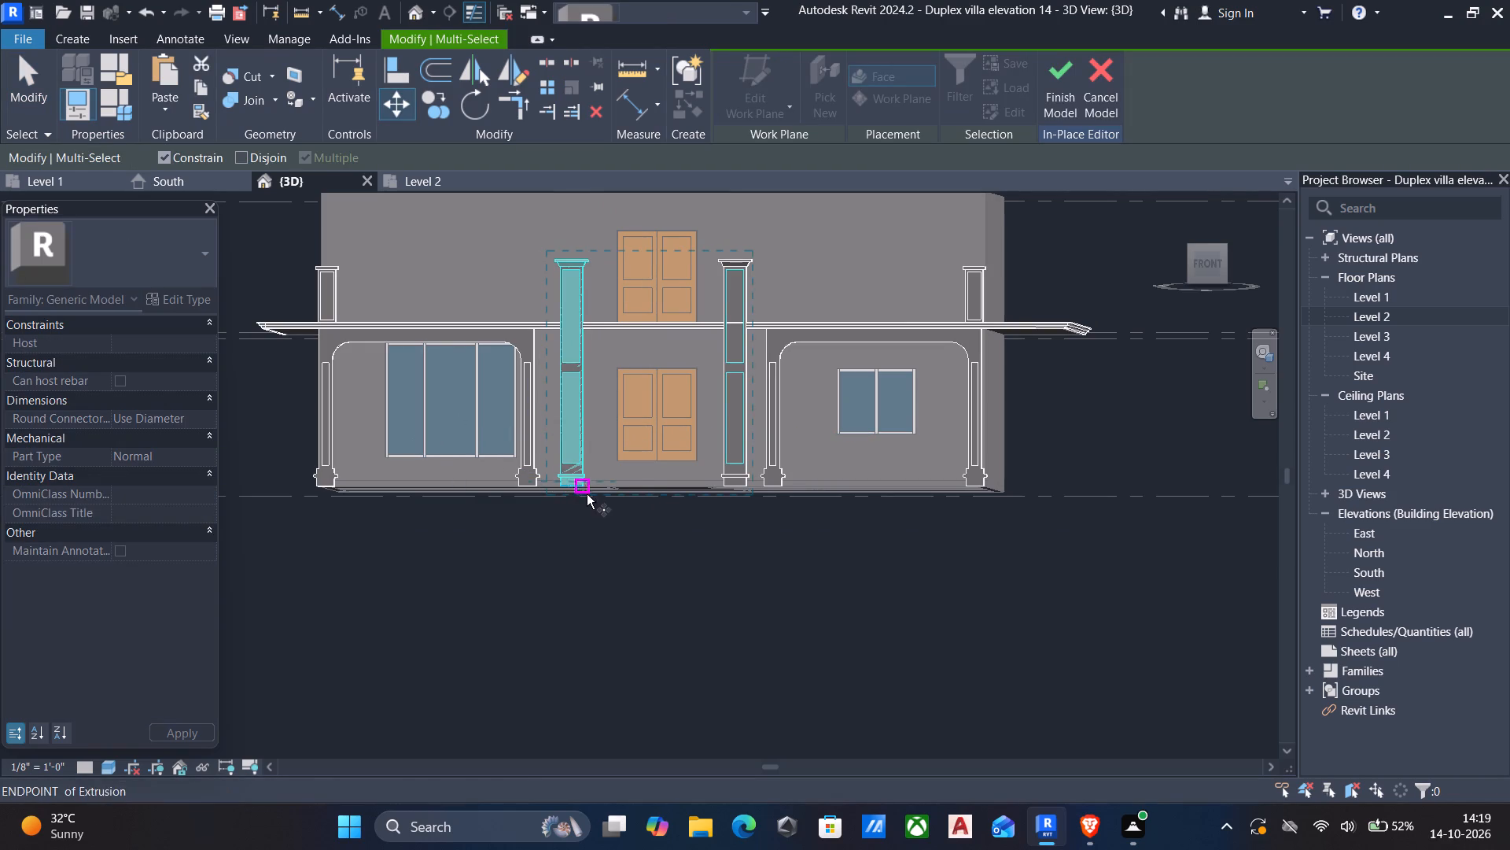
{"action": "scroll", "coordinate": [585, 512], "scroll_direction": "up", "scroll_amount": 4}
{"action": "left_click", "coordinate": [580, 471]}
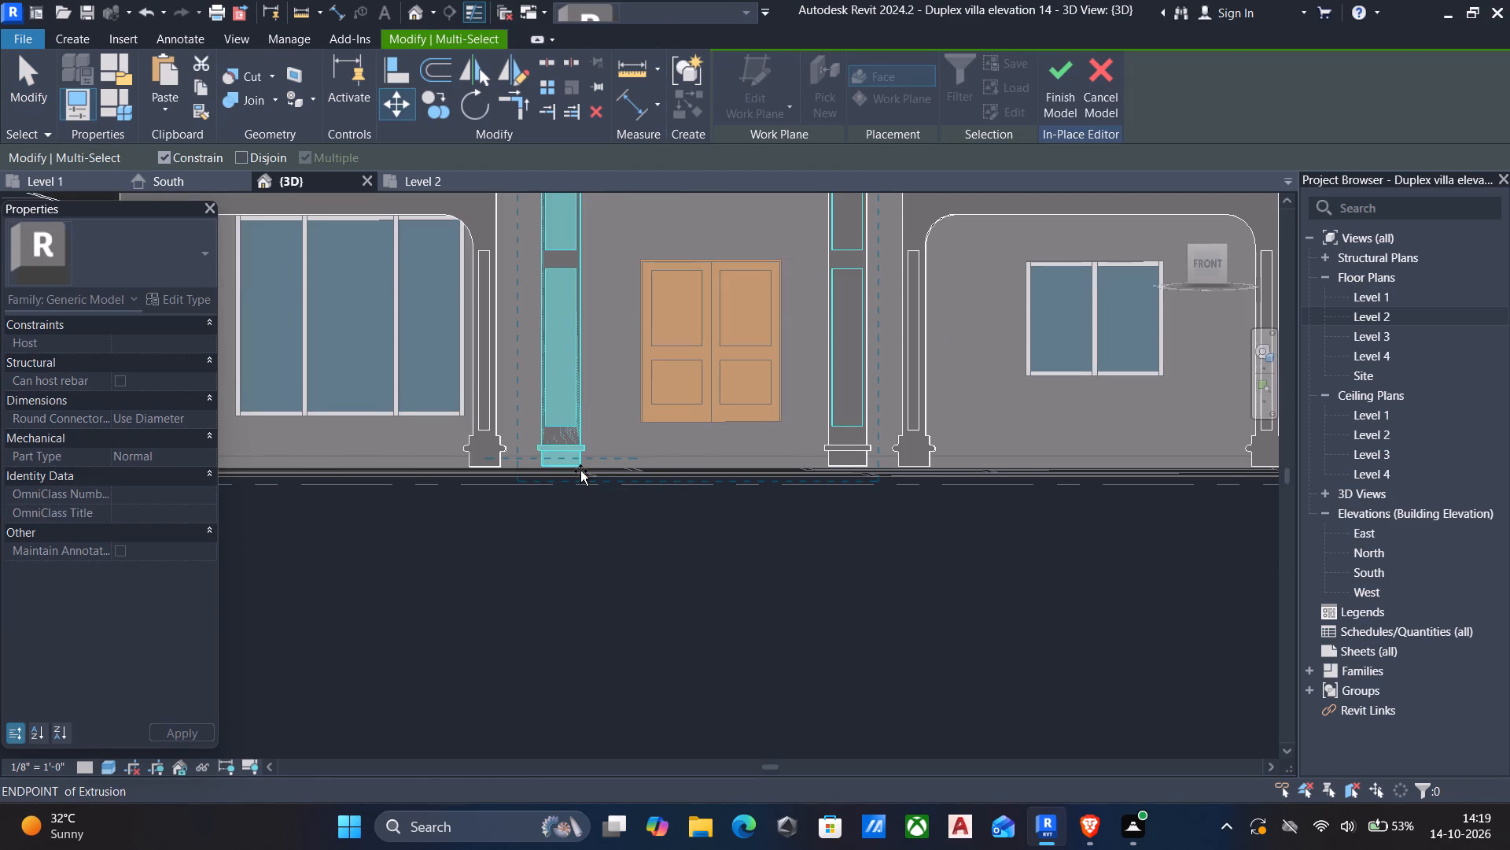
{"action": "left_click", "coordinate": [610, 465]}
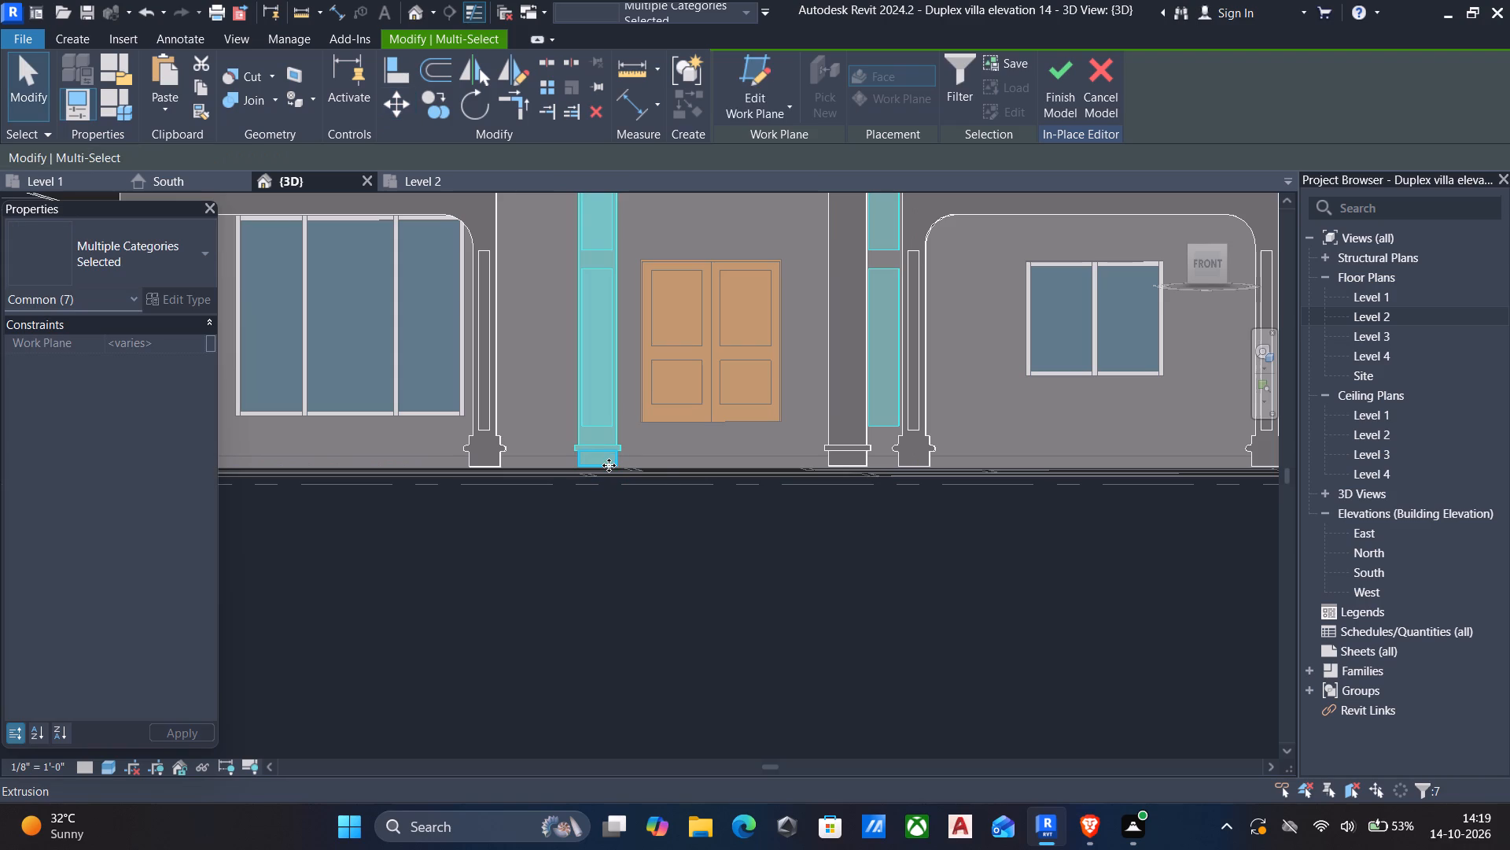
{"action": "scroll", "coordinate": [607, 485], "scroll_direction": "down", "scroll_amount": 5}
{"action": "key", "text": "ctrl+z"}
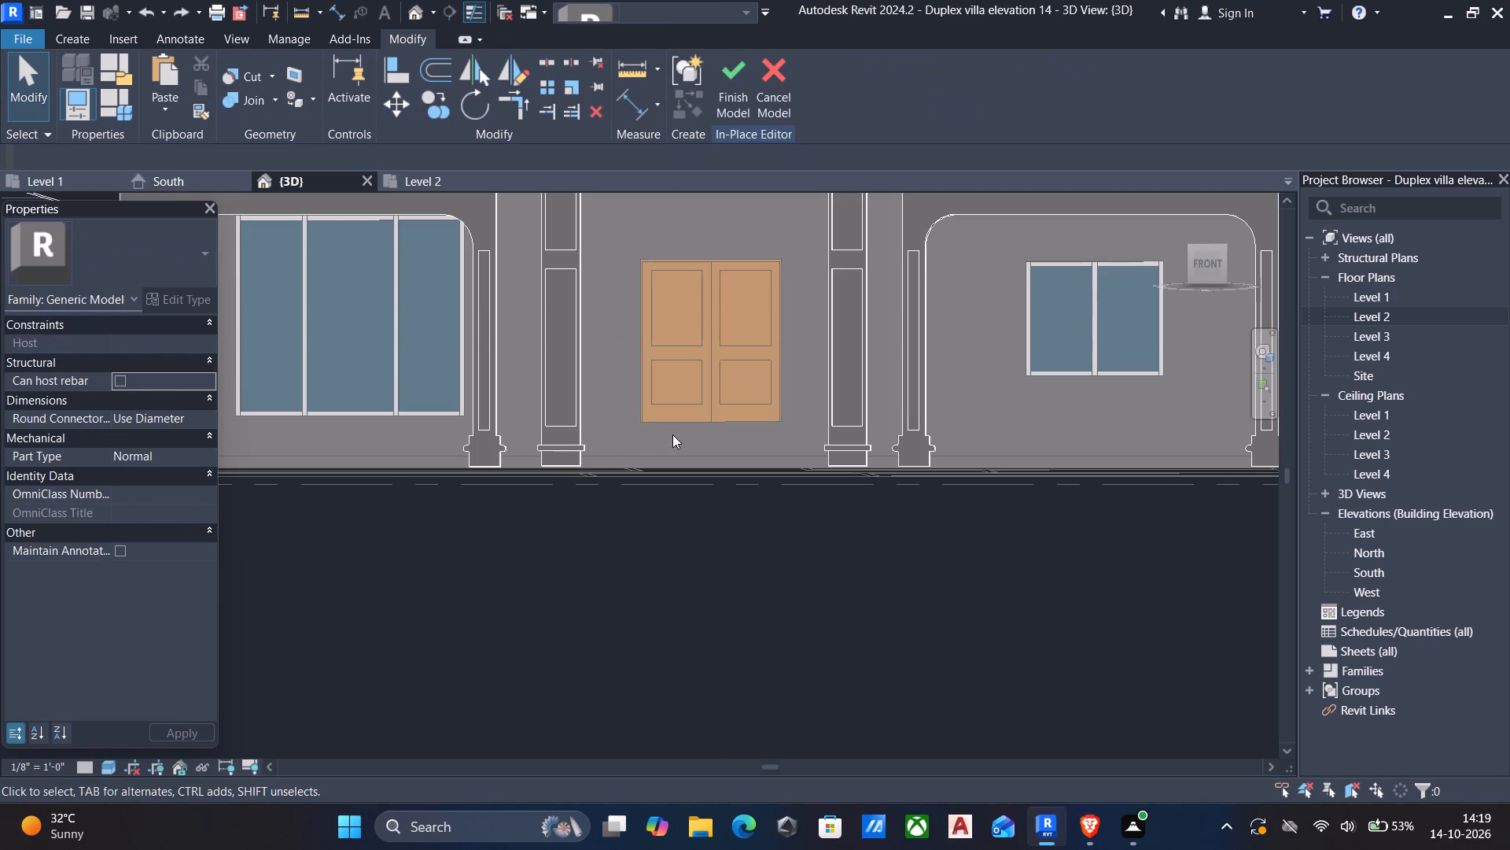
Finish the in-place generic model containing the two tall entrance columns.
{"action": "middle_click_drag", "start_coordinate": [830, 458], "coordinate": [805, 593]}
{"action": "scroll", "coordinate": [812, 598], "scroll_direction": "down", "scroll_amount": 5}
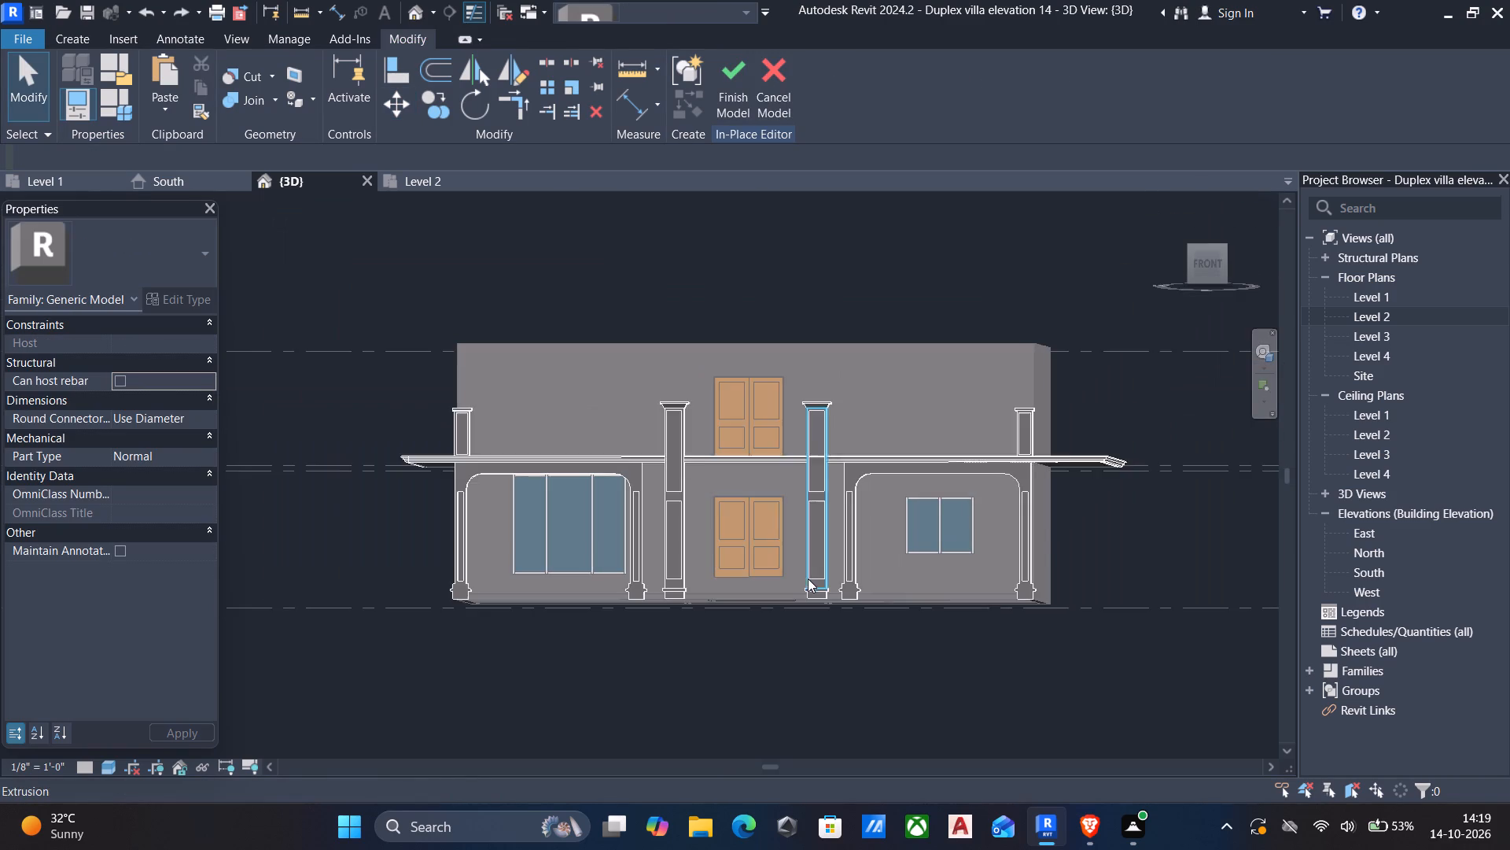
{"action": "middle_click_drag", "start_coordinate": [738, 541], "coordinate": [658, 524]}
{"action": "scroll", "coordinate": [633, 490], "scroll_direction": "up", "scroll_amount": 5}
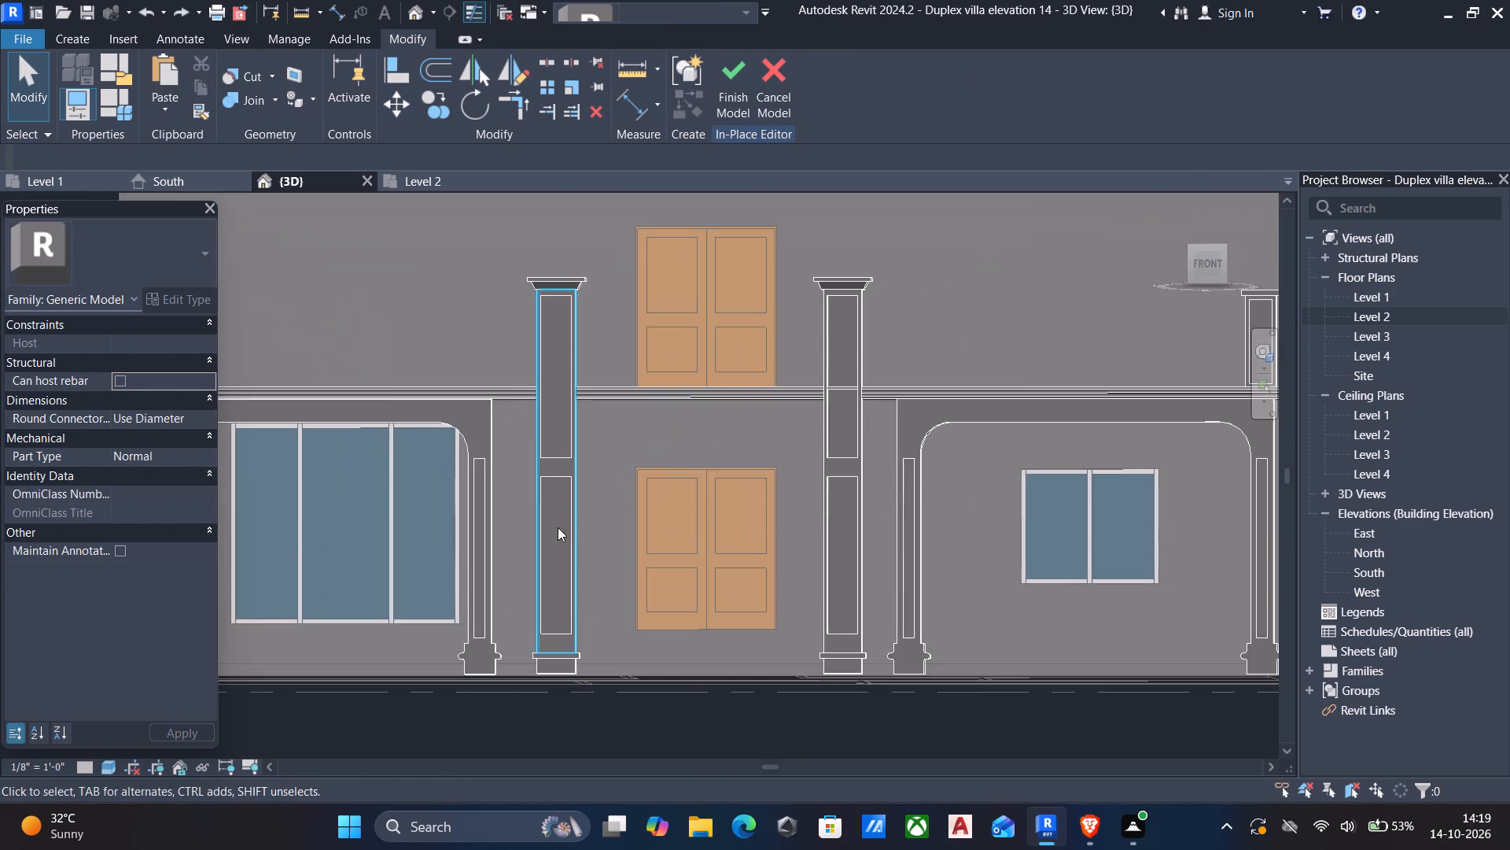
{"action": "scroll", "coordinate": [548, 541], "scroll_direction": "down", "scroll_amount": 4}
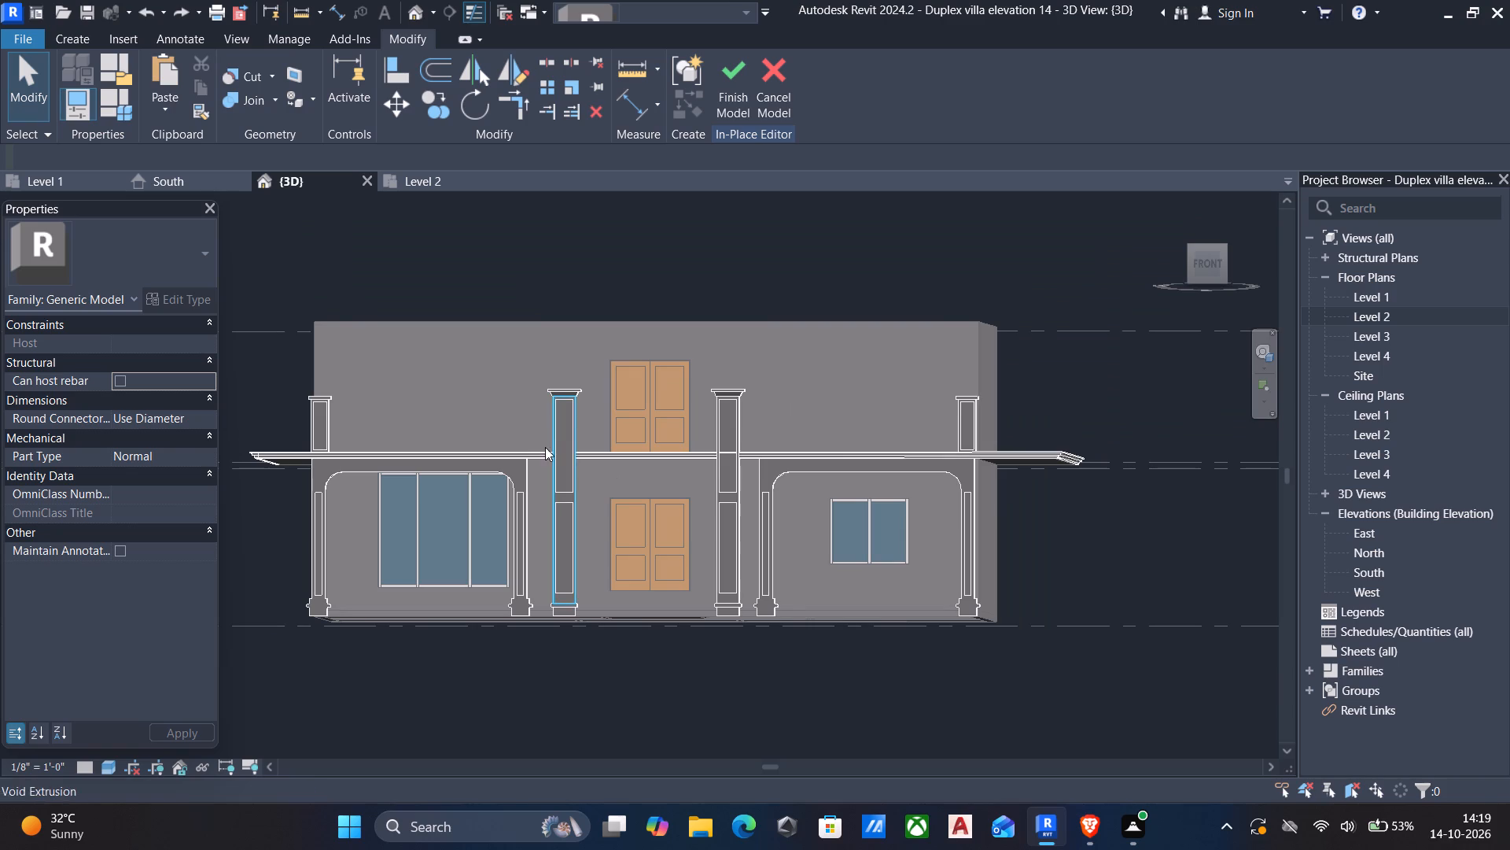
{"action": "left_click", "coordinate": [730, 86]}
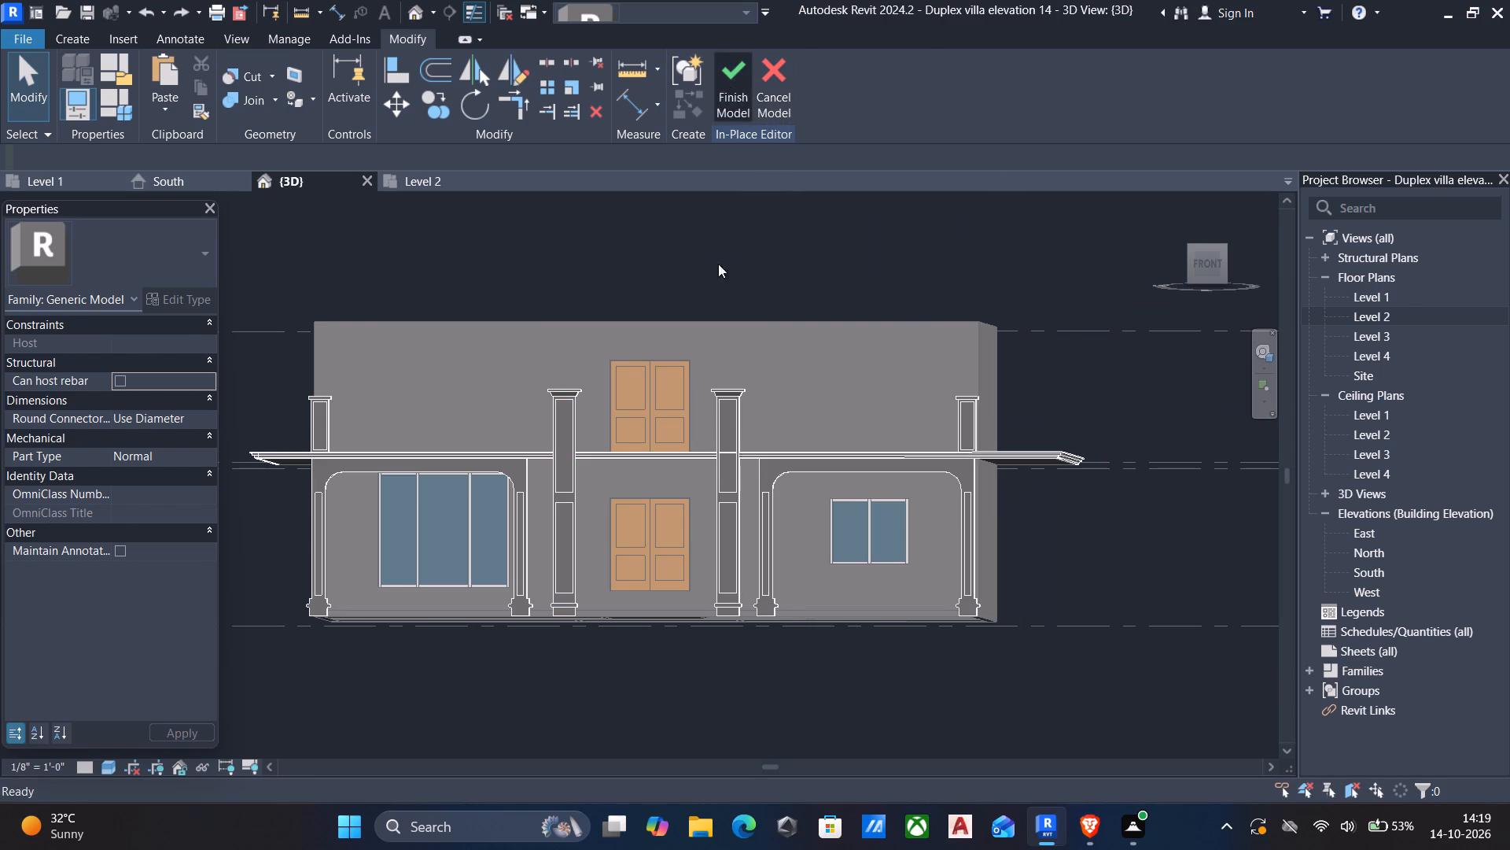
Examine the two tall entrance columns and the porch from both sides and from above.
{"action": "scroll", "coordinate": [694, 308], "scroll_direction": "down", "scroll_amount": 4}
{"action": "scroll", "coordinate": [687, 368], "scroll_direction": "up", "scroll_amount": 1}
{"action": "middle_click_drag", "start_coordinate": [683, 384], "coordinate": [747, 446], "text": "shift"}
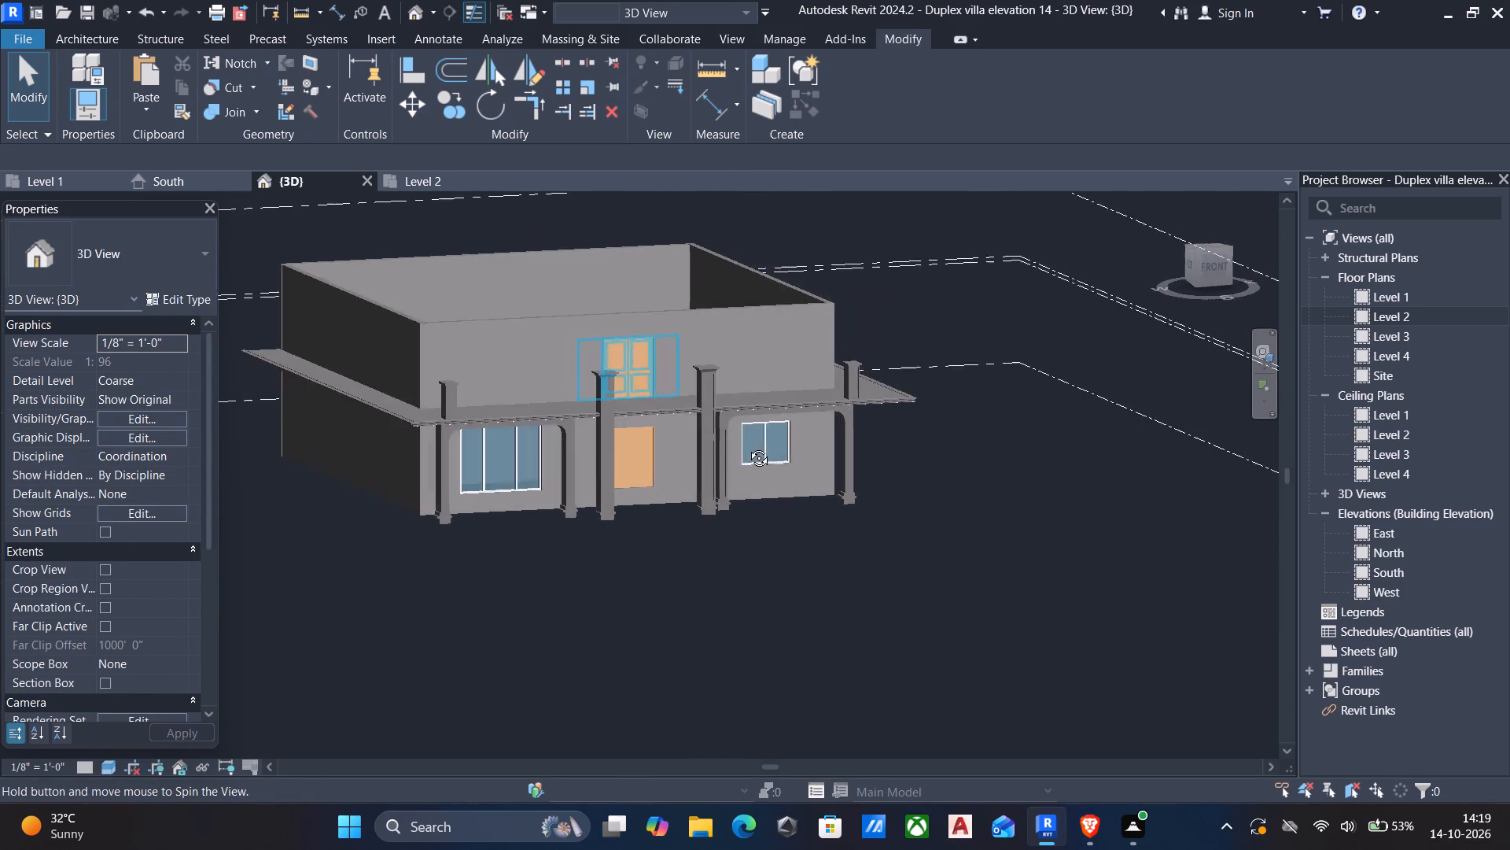
{"action": "middle_click_drag", "start_coordinate": [747, 446], "coordinate": [542, 433], "text": "shift"}
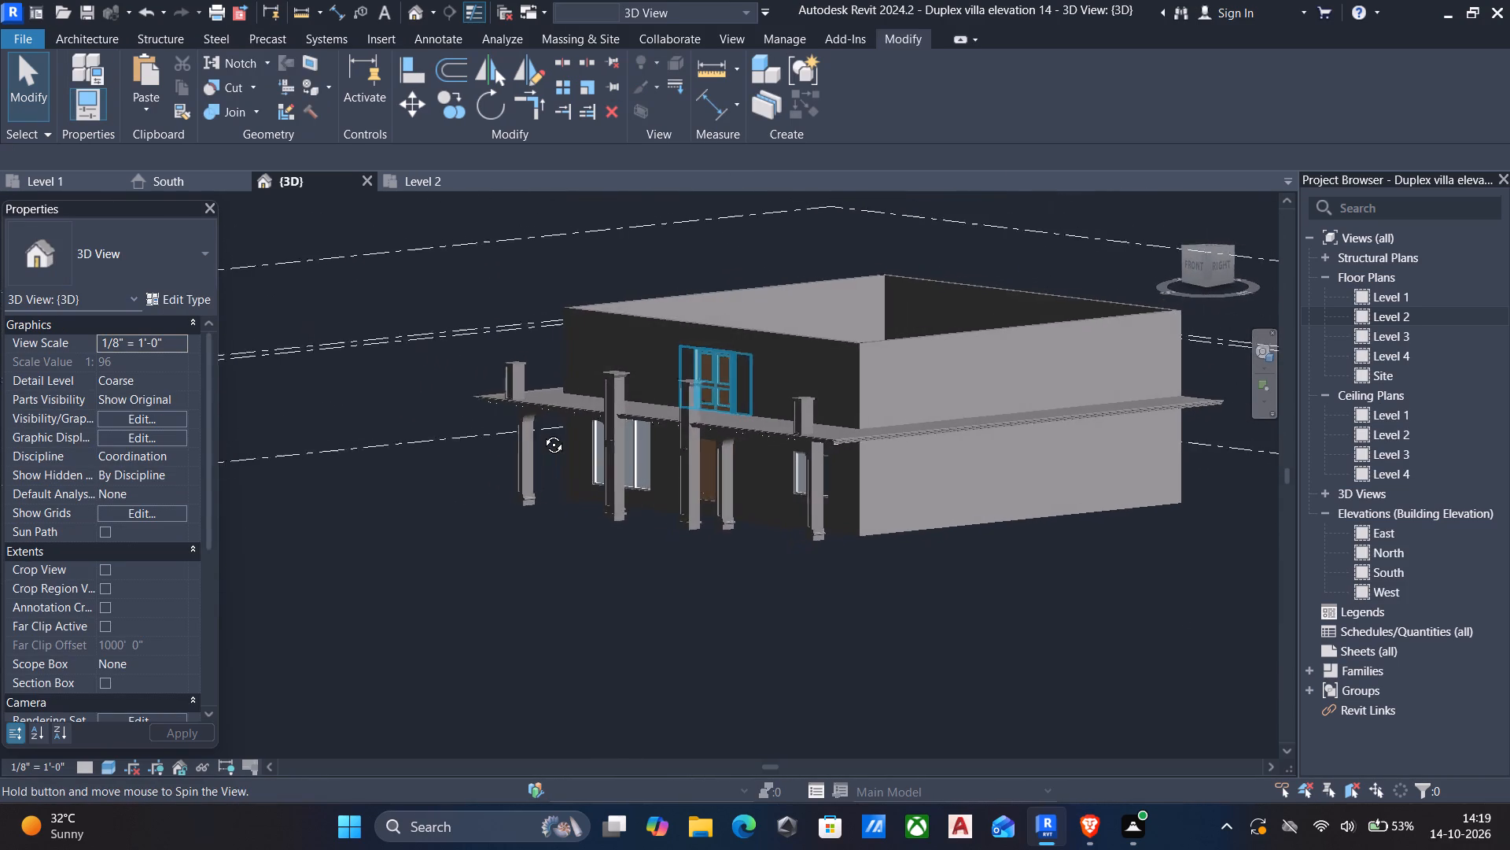
{"action": "middle_click_drag", "start_coordinate": [542, 433], "coordinate": [551, 428], "text": "shift"}
{"action": "middle_click_drag", "start_coordinate": [560, 423], "coordinate": [574, 415], "text": "shift"}
{"action": "middle_click_drag", "start_coordinate": [683, 390], "coordinate": [734, 377], "text": "shift"}
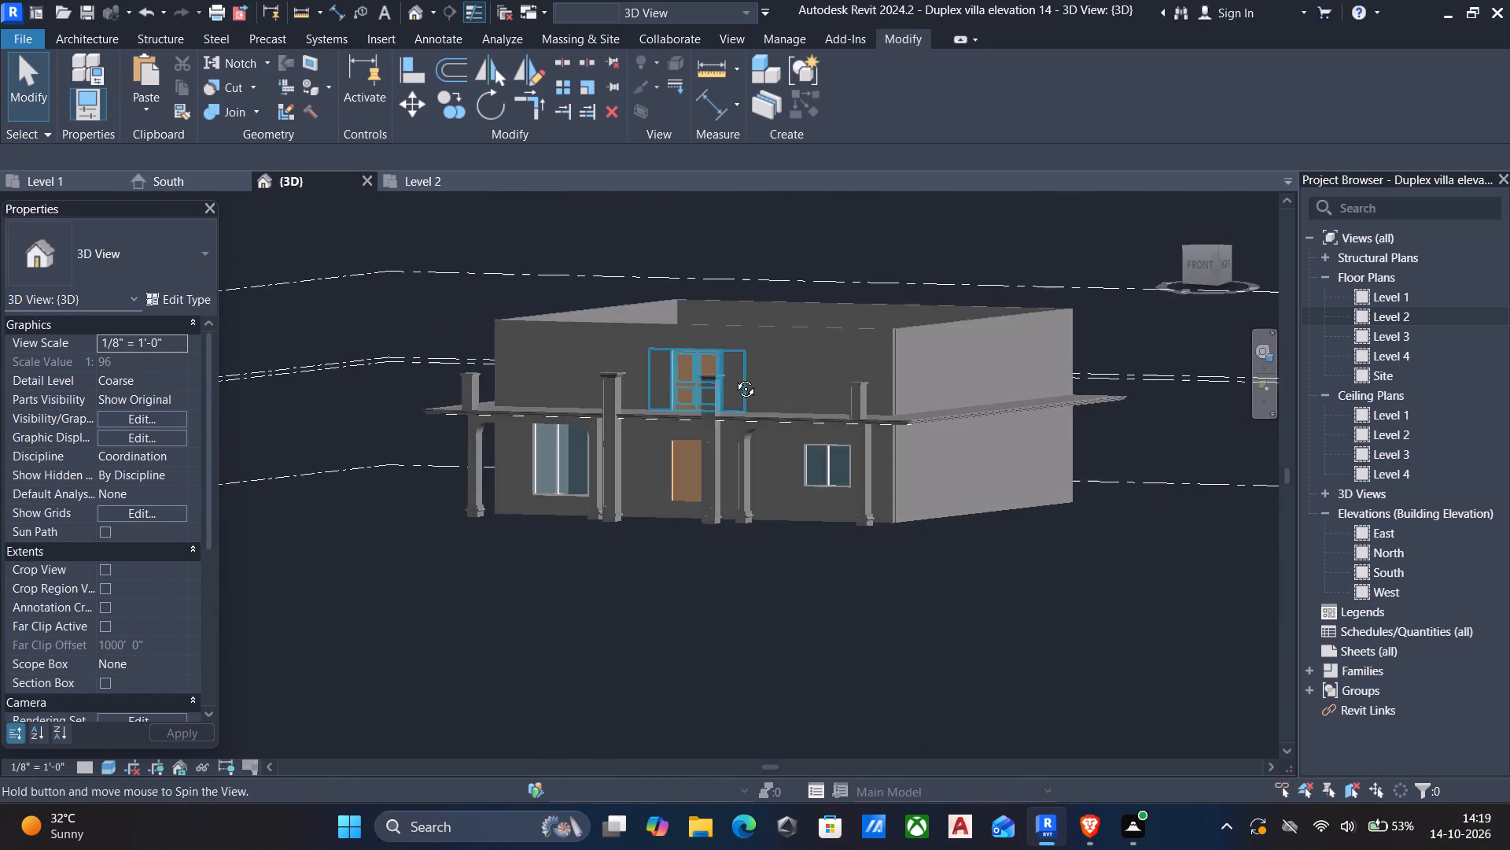
{"action": "middle_click_drag", "start_coordinate": [734, 377], "coordinate": [794, 461], "text": "shift"}
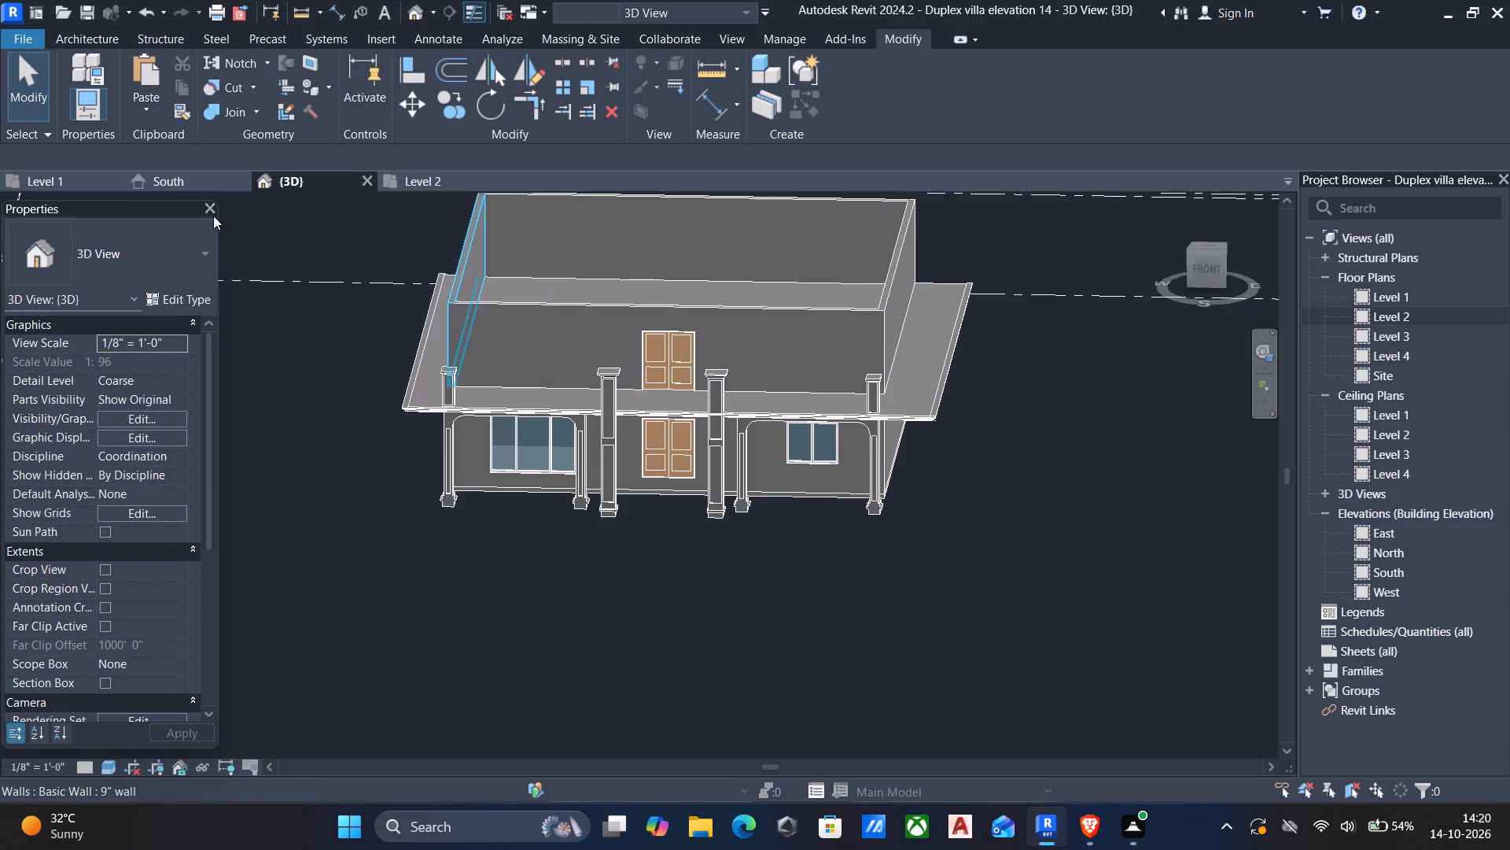
Reopen the in-place porch model and start an extrusion with its work plane on the left tall column's cap top.
{"action": "left_click", "coordinate": [720, 382]}
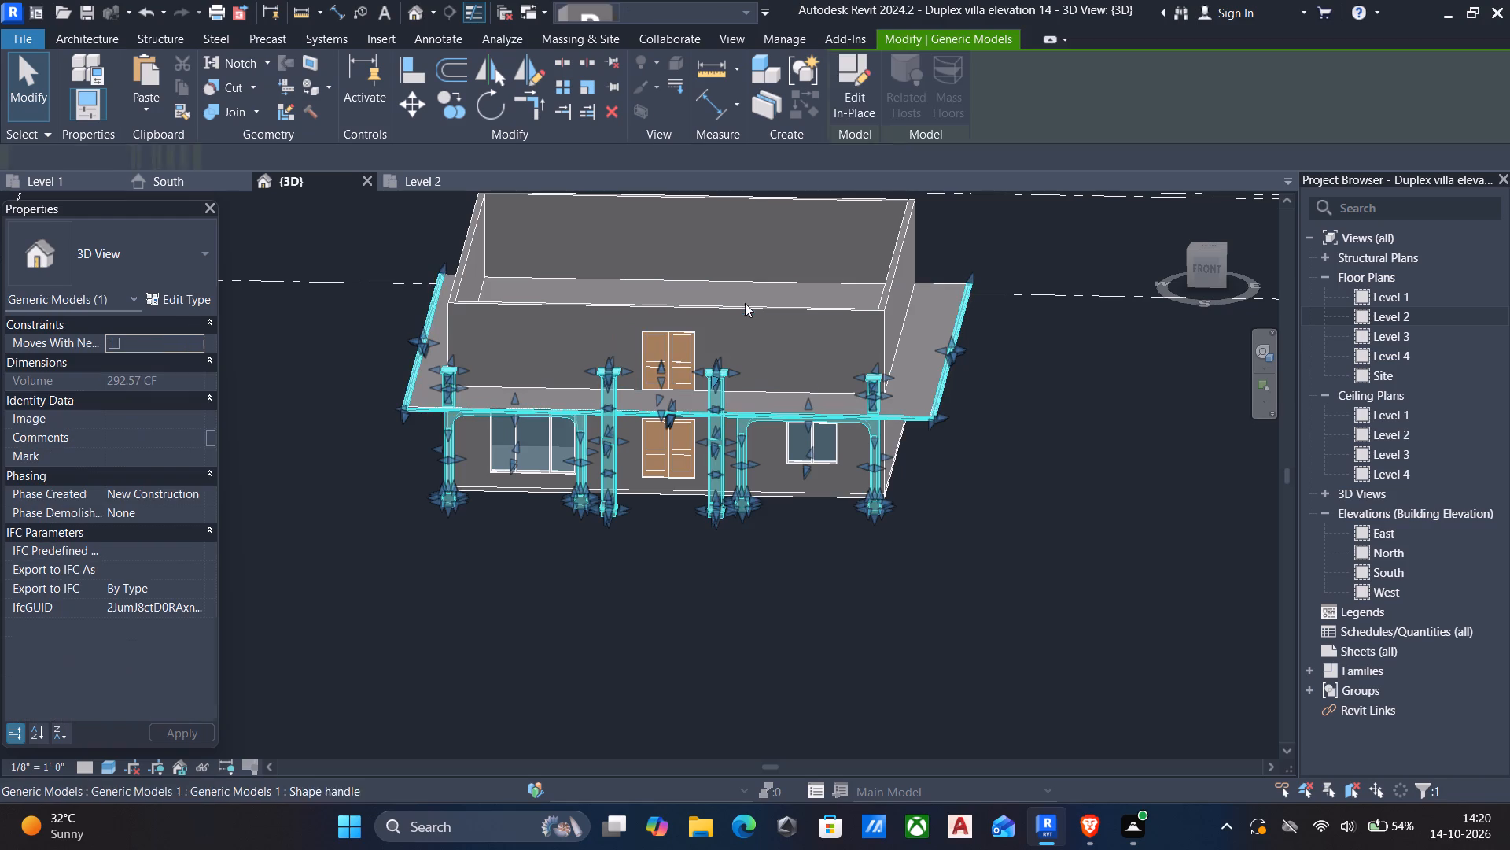
{"action": "left_click_drag", "start_coordinate": [858, 69], "coordinate": [836, 69]}
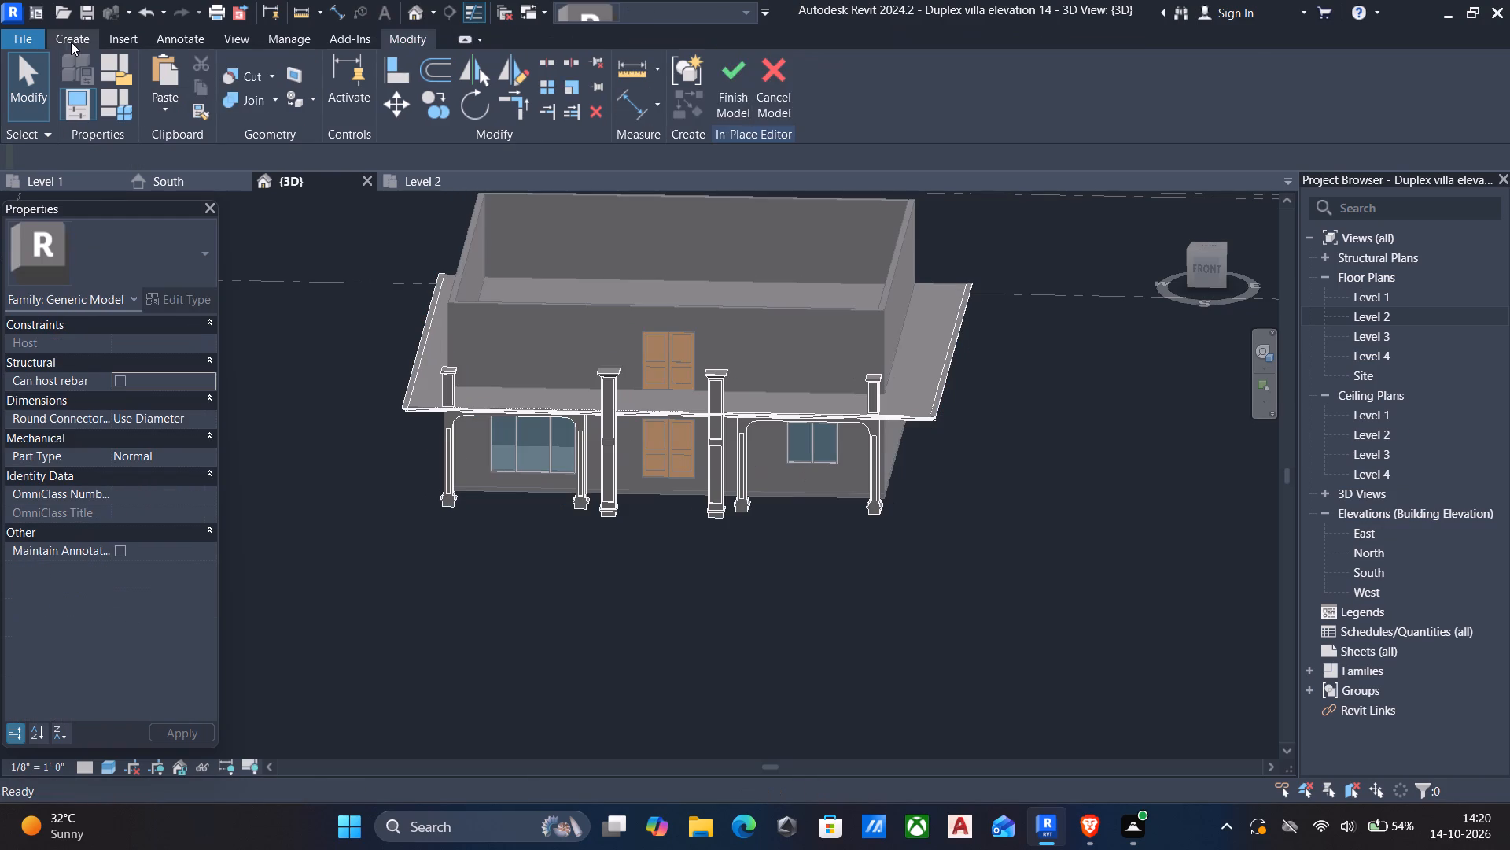
{"action": "left_click", "coordinate": [71, 42]}
{"action": "left_click", "coordinate": [164, 79]}
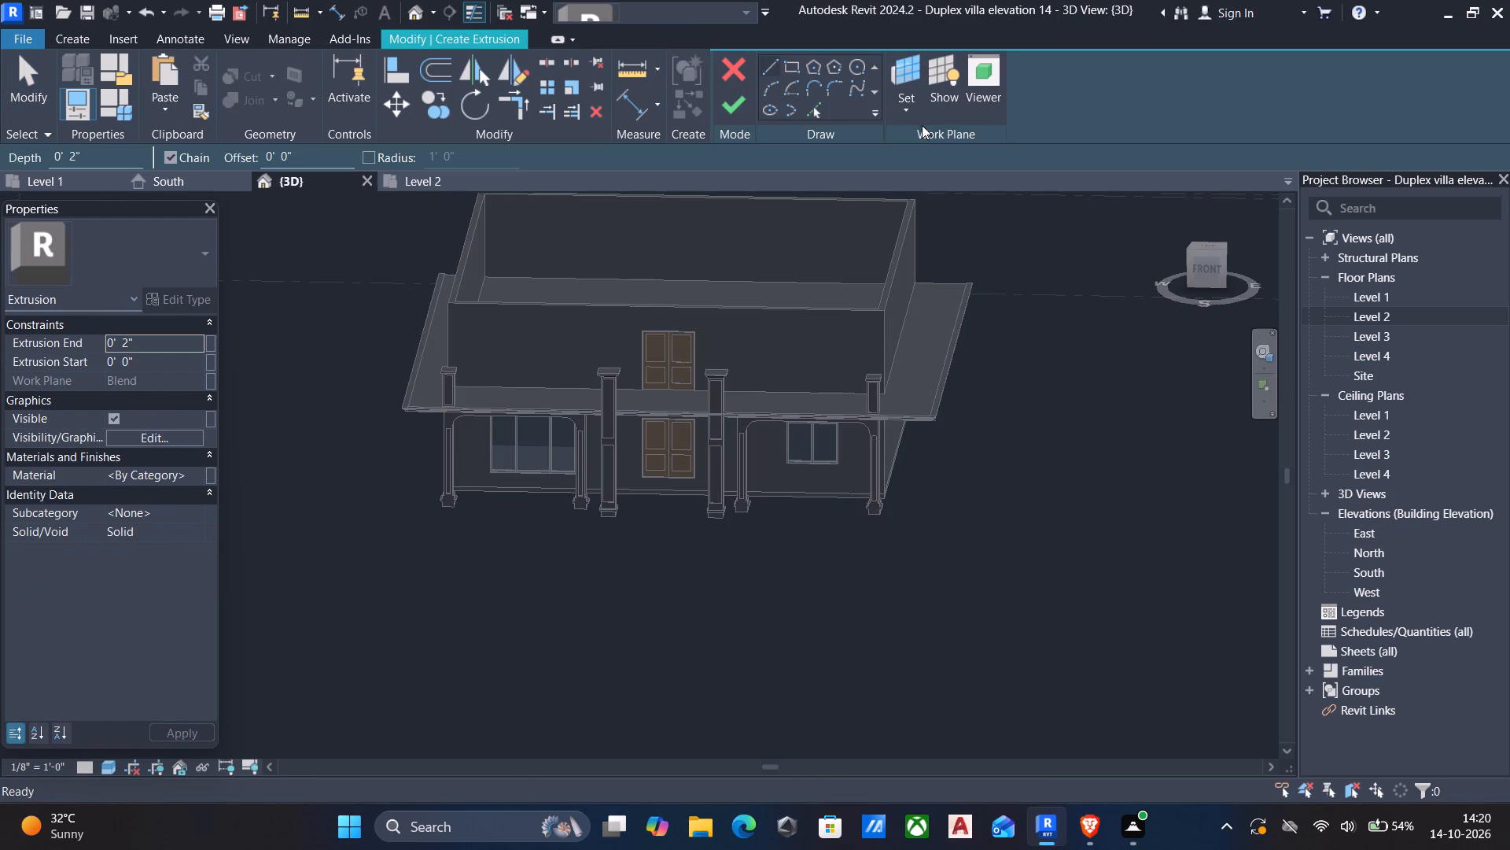
{"action": "left_click", "coordinate": [913, 117]}
{"action": "left_click", "coordinate": [941, 176]}
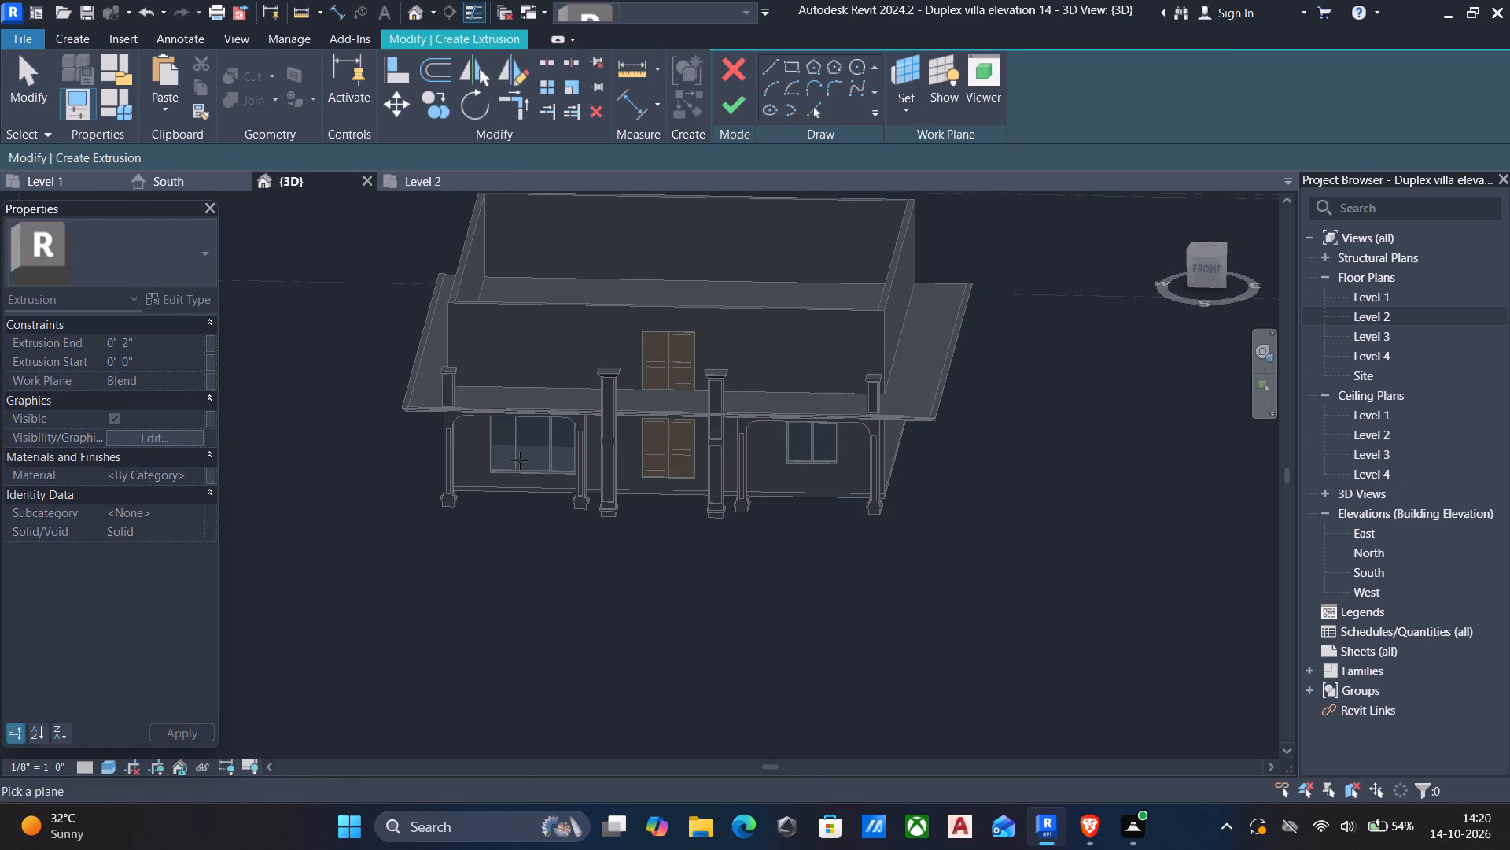
{"action": "scroll", "coordinate": [560, 416], "scroll_direction": "up", "scroll_amount": 5}
{"action": "left_click", "coordinate": [646, 335]}
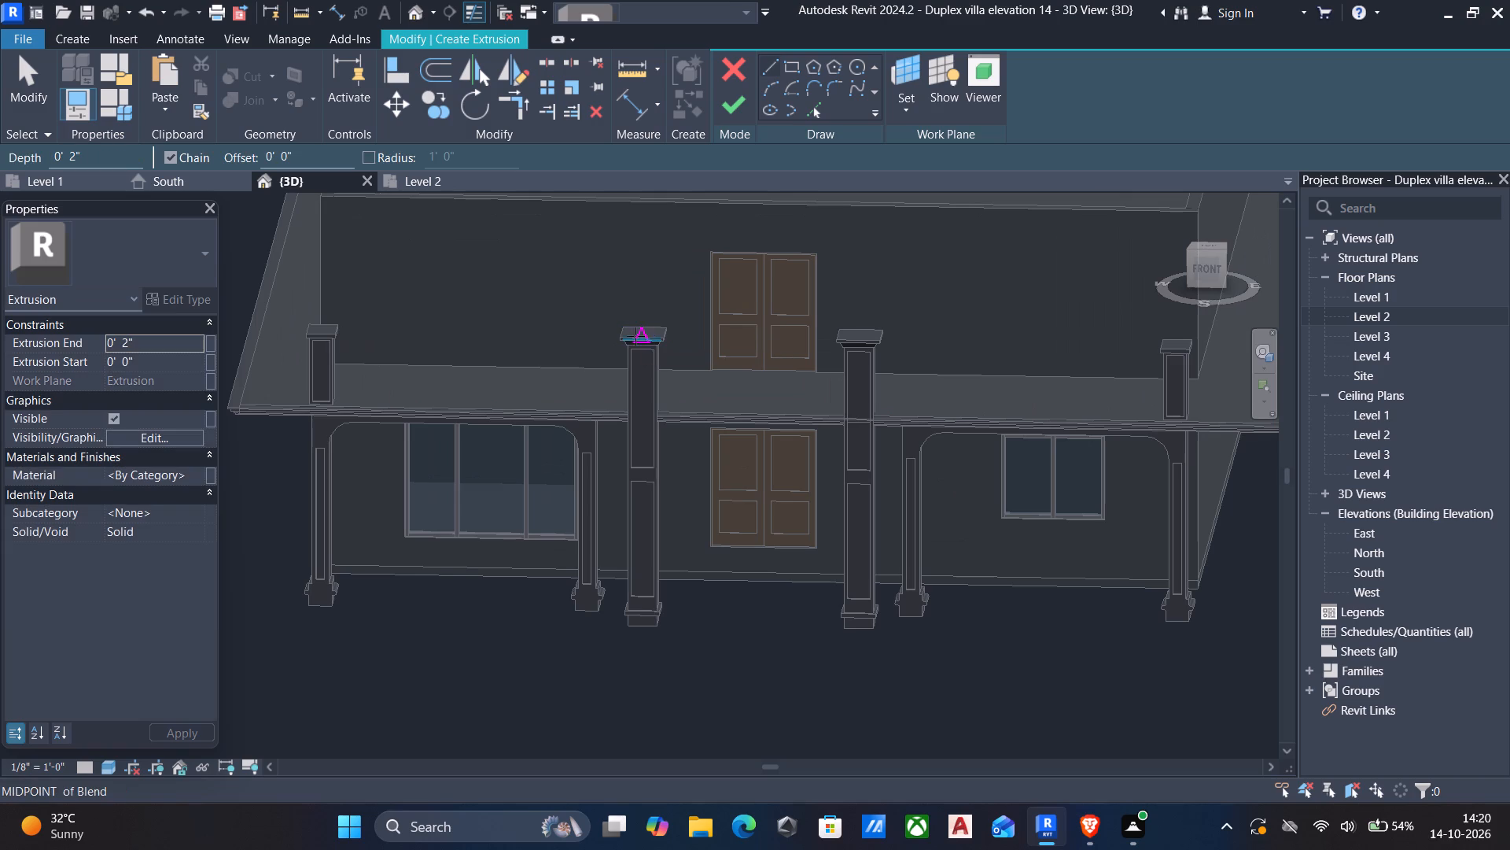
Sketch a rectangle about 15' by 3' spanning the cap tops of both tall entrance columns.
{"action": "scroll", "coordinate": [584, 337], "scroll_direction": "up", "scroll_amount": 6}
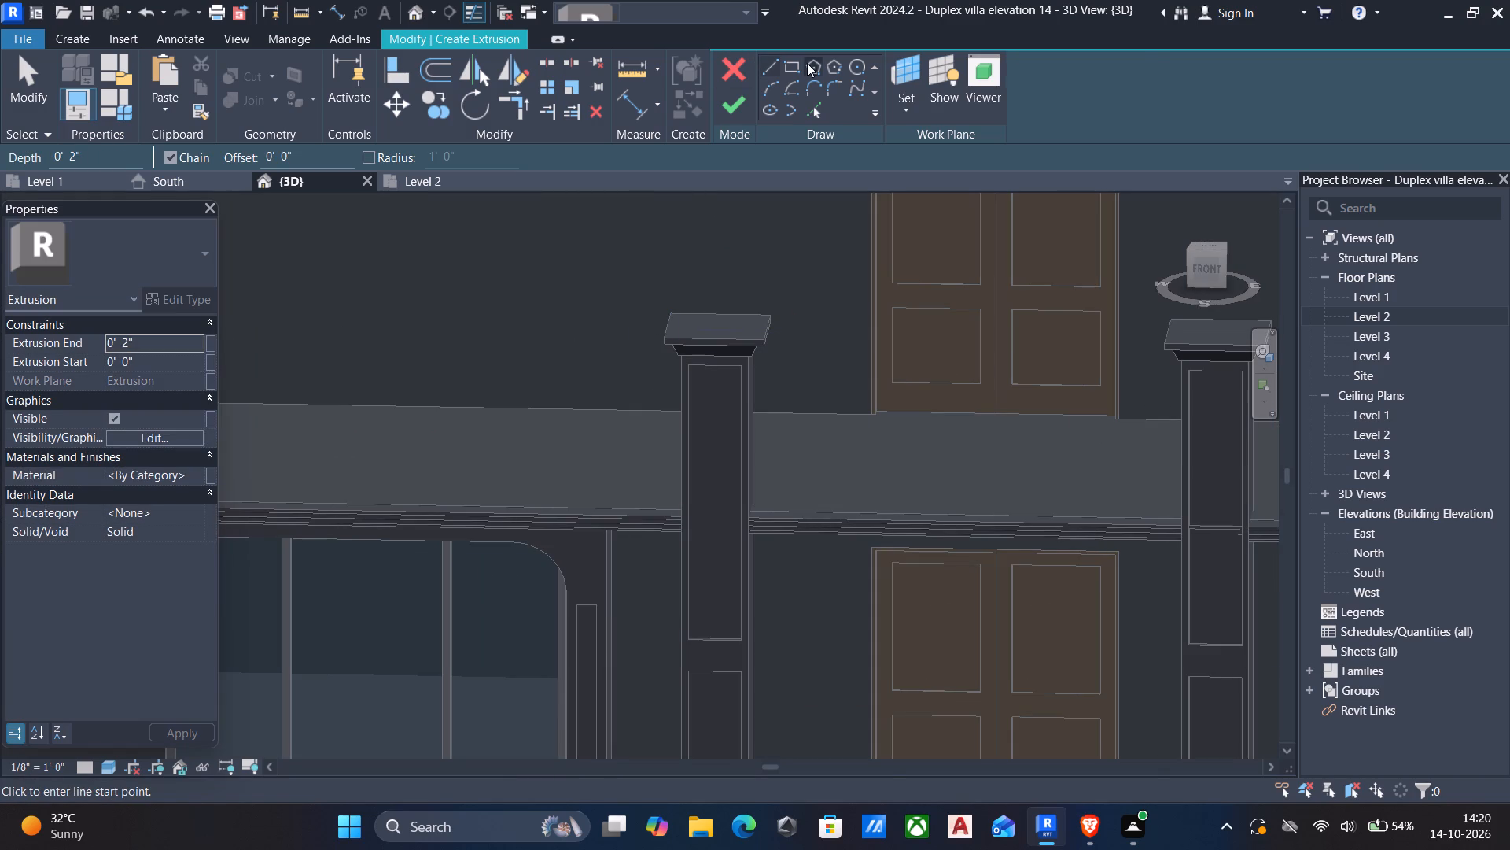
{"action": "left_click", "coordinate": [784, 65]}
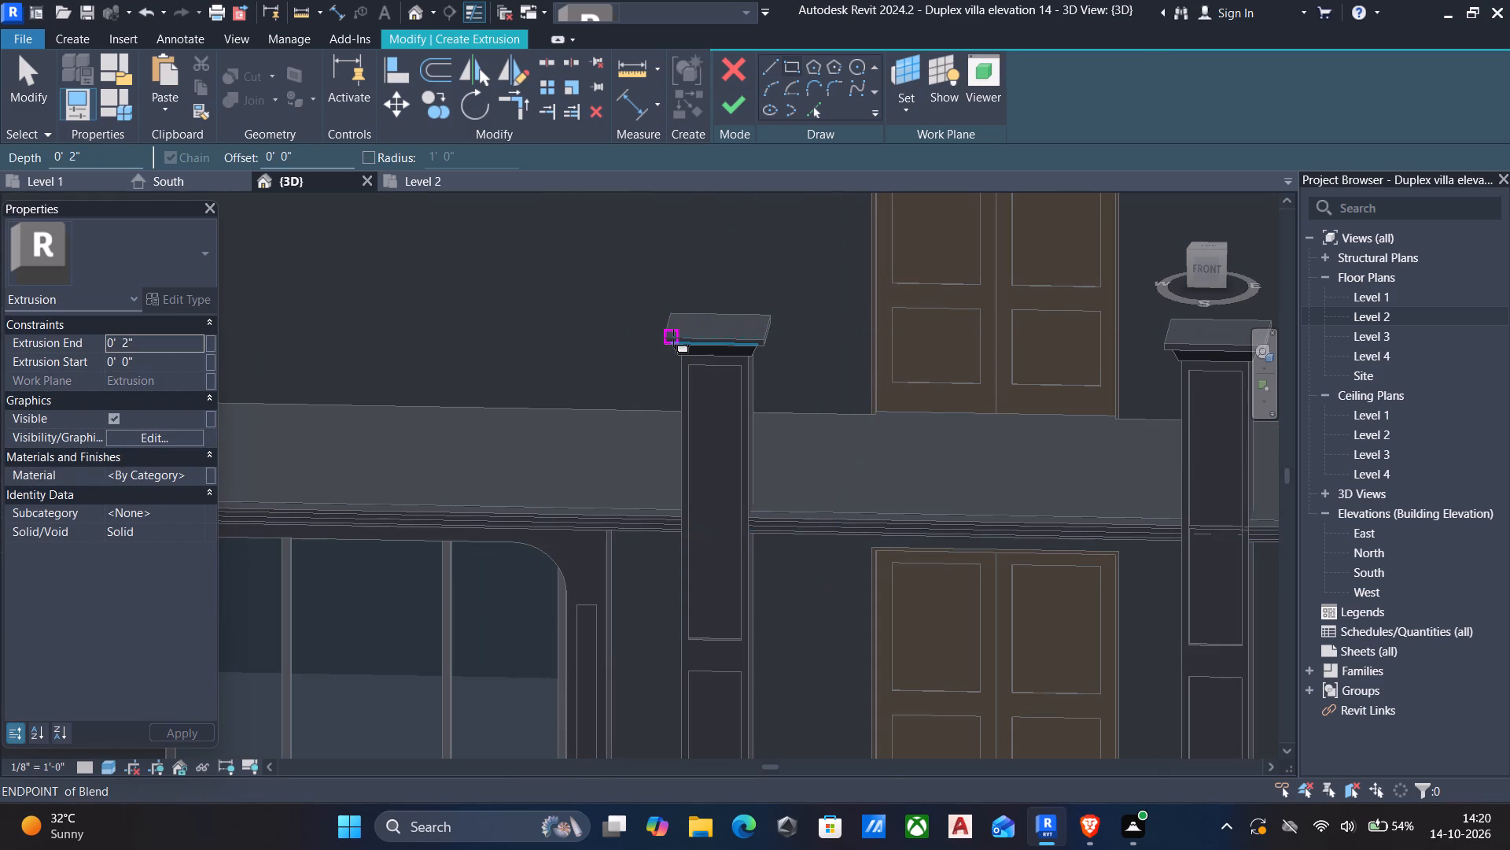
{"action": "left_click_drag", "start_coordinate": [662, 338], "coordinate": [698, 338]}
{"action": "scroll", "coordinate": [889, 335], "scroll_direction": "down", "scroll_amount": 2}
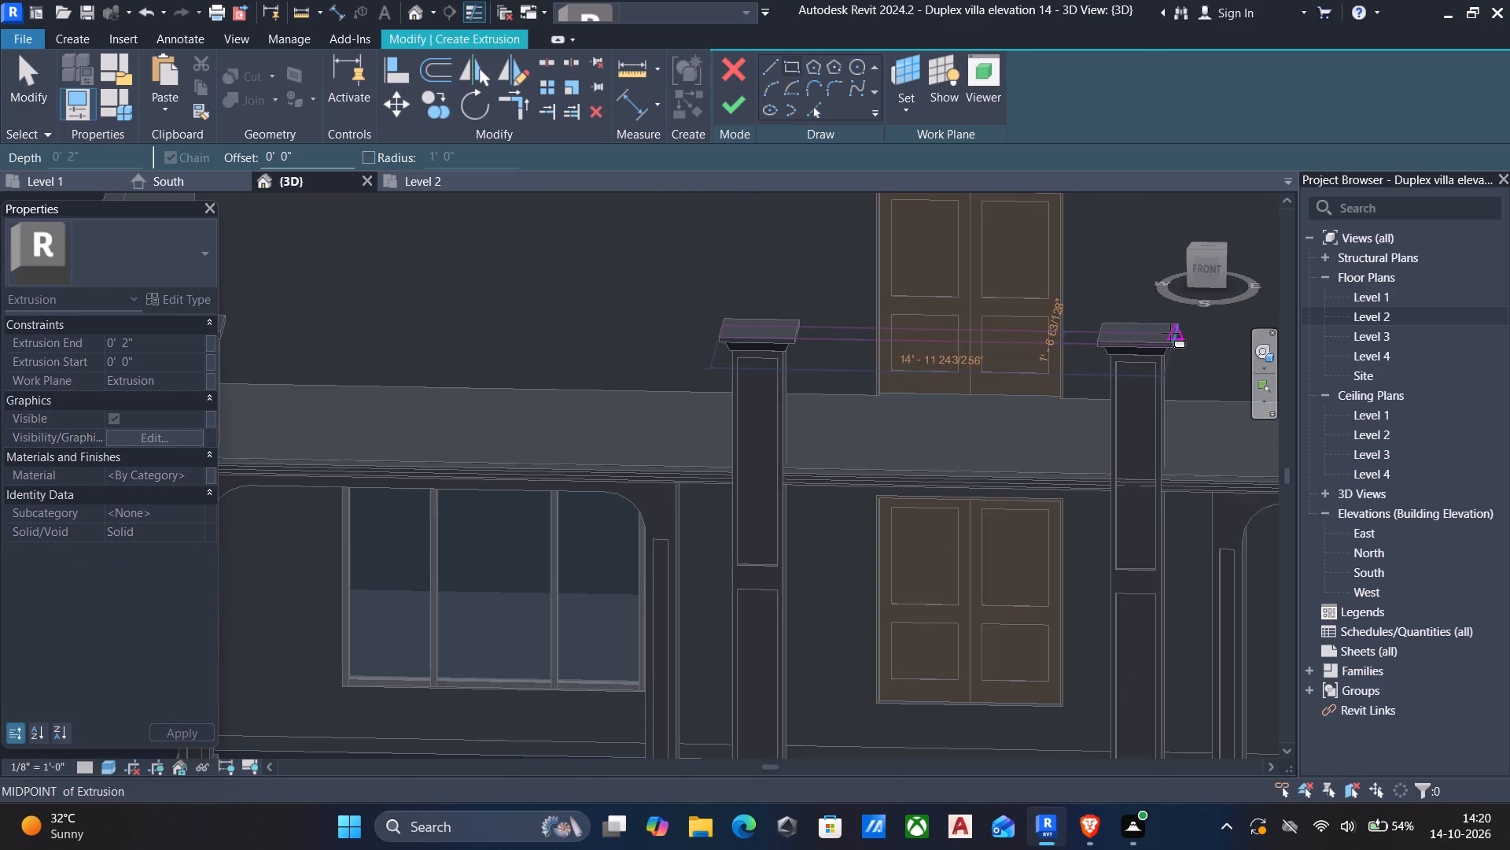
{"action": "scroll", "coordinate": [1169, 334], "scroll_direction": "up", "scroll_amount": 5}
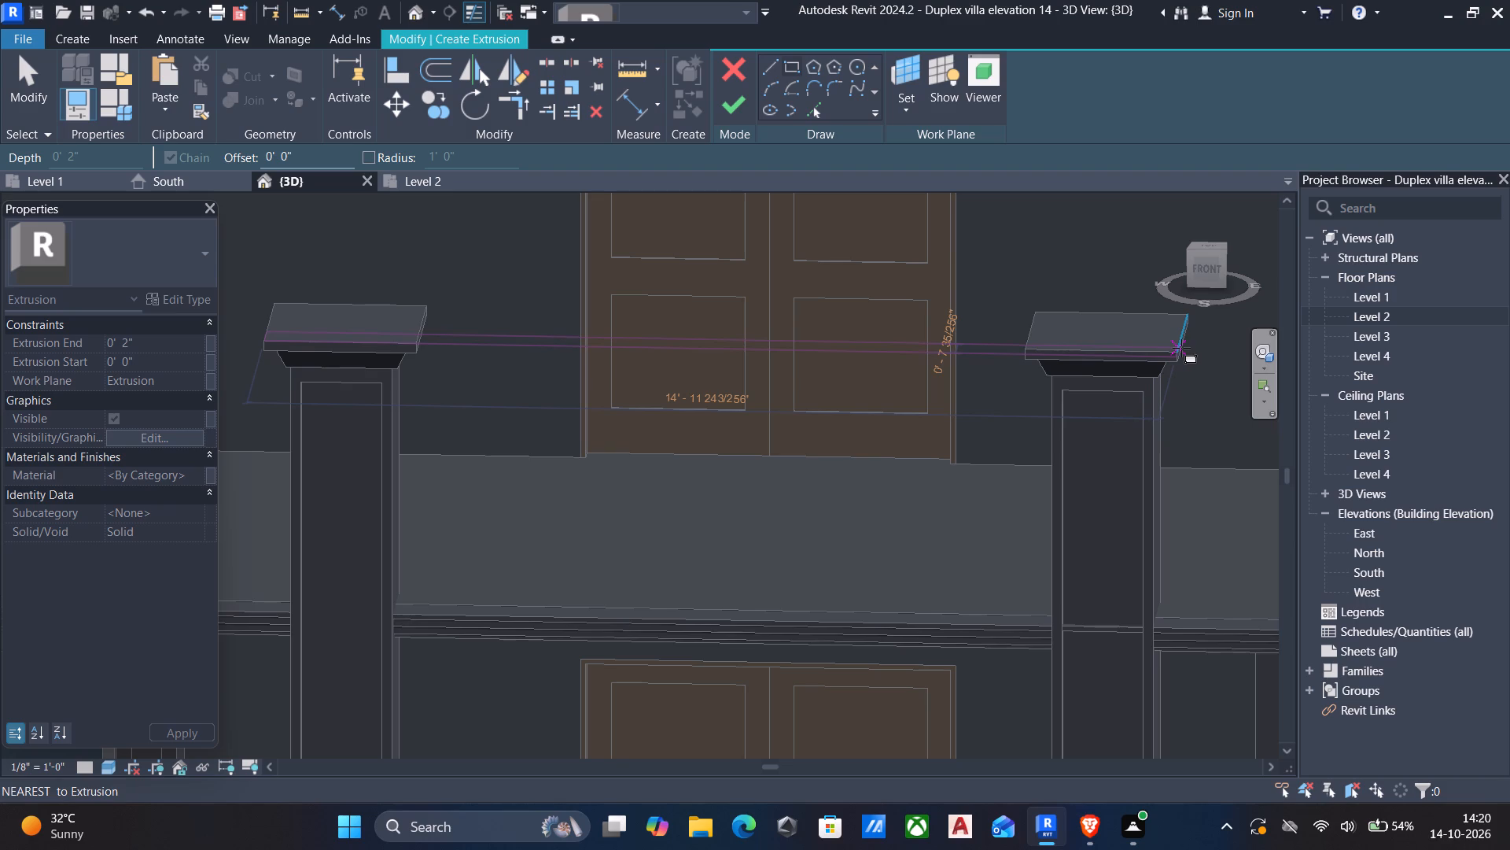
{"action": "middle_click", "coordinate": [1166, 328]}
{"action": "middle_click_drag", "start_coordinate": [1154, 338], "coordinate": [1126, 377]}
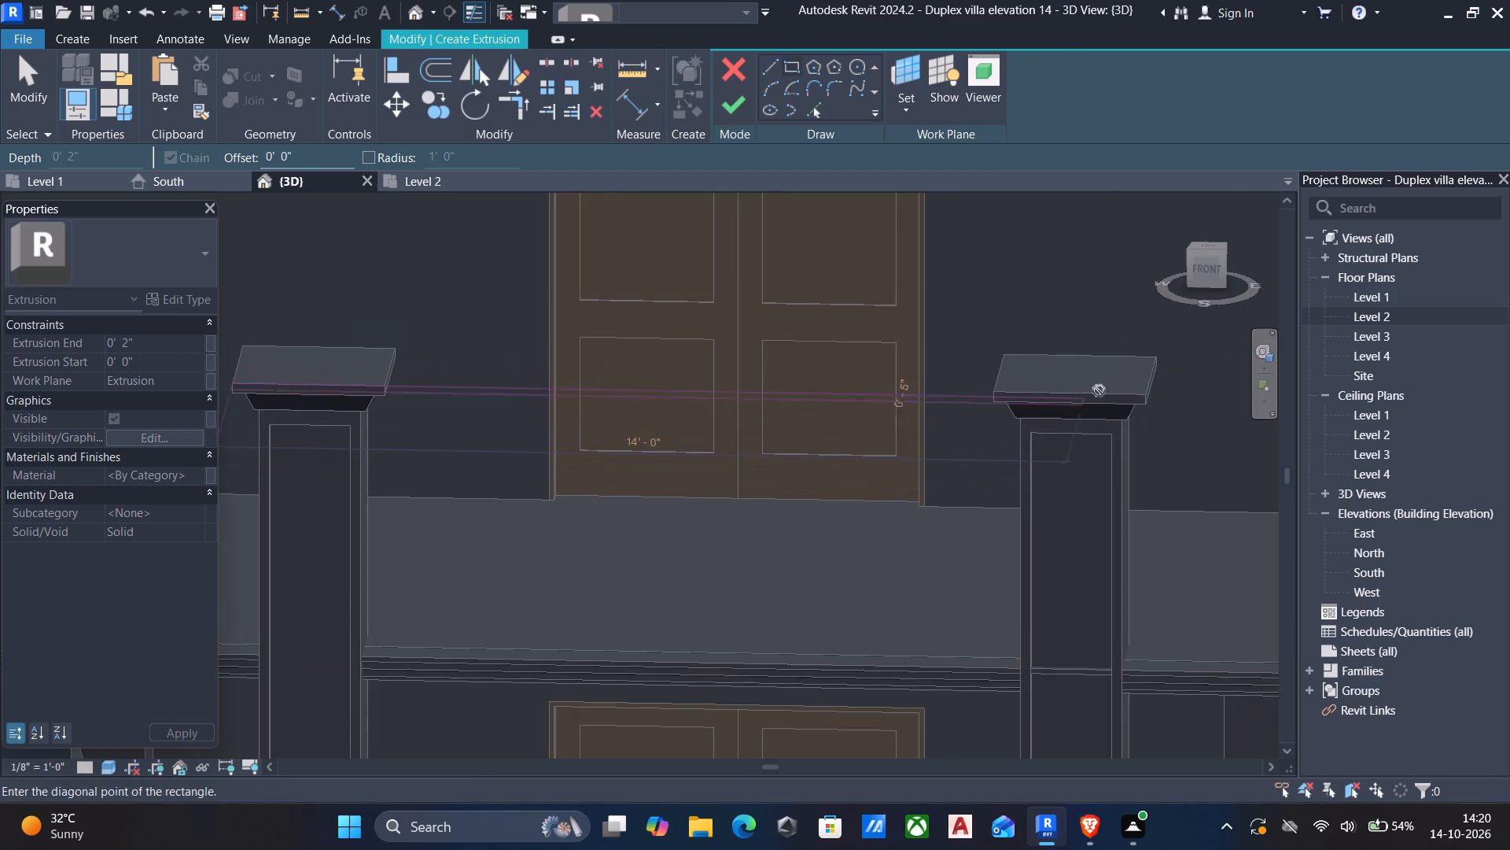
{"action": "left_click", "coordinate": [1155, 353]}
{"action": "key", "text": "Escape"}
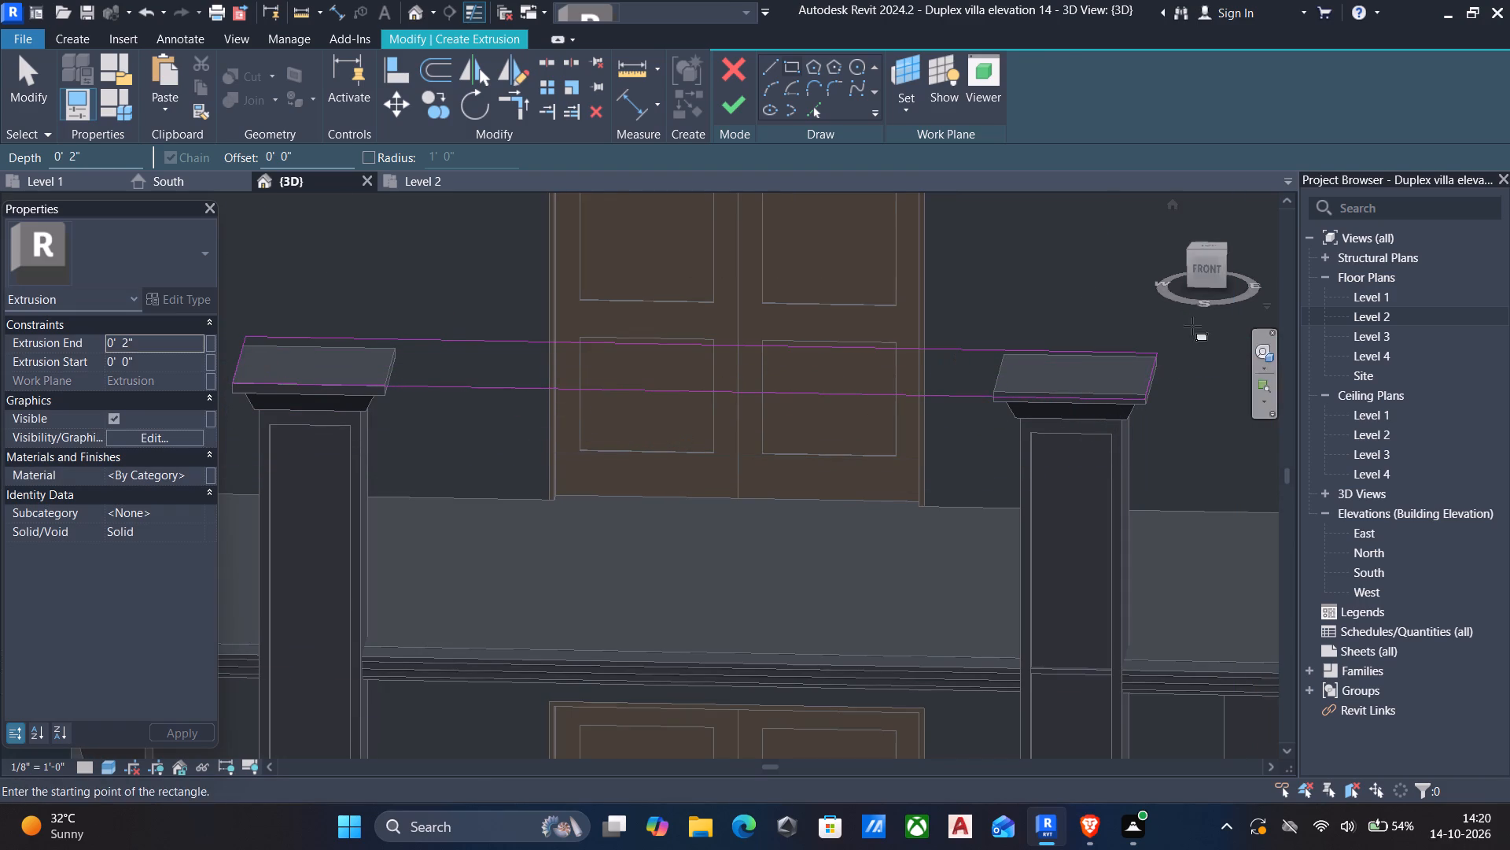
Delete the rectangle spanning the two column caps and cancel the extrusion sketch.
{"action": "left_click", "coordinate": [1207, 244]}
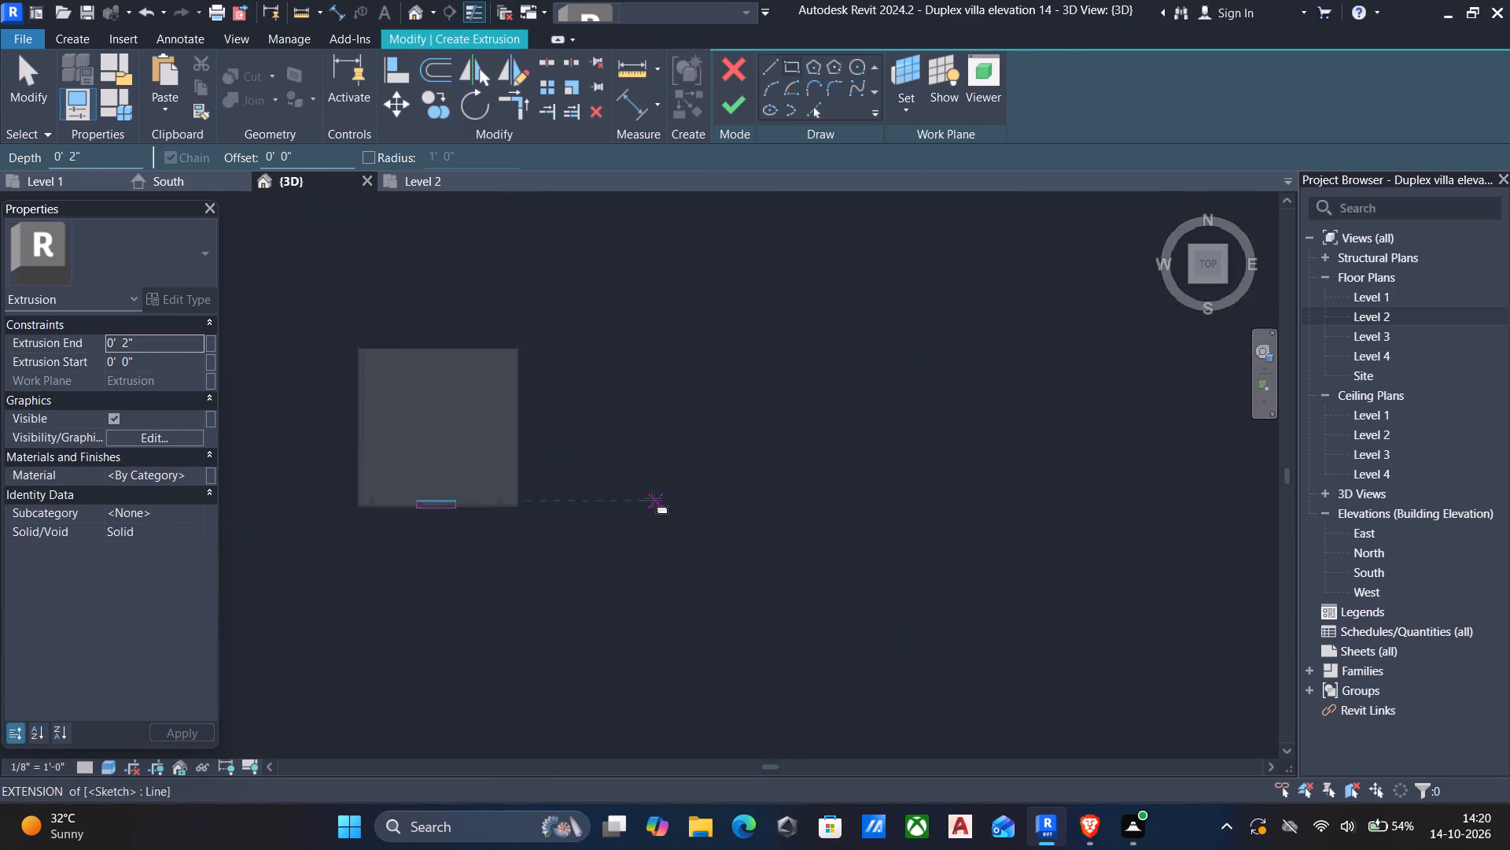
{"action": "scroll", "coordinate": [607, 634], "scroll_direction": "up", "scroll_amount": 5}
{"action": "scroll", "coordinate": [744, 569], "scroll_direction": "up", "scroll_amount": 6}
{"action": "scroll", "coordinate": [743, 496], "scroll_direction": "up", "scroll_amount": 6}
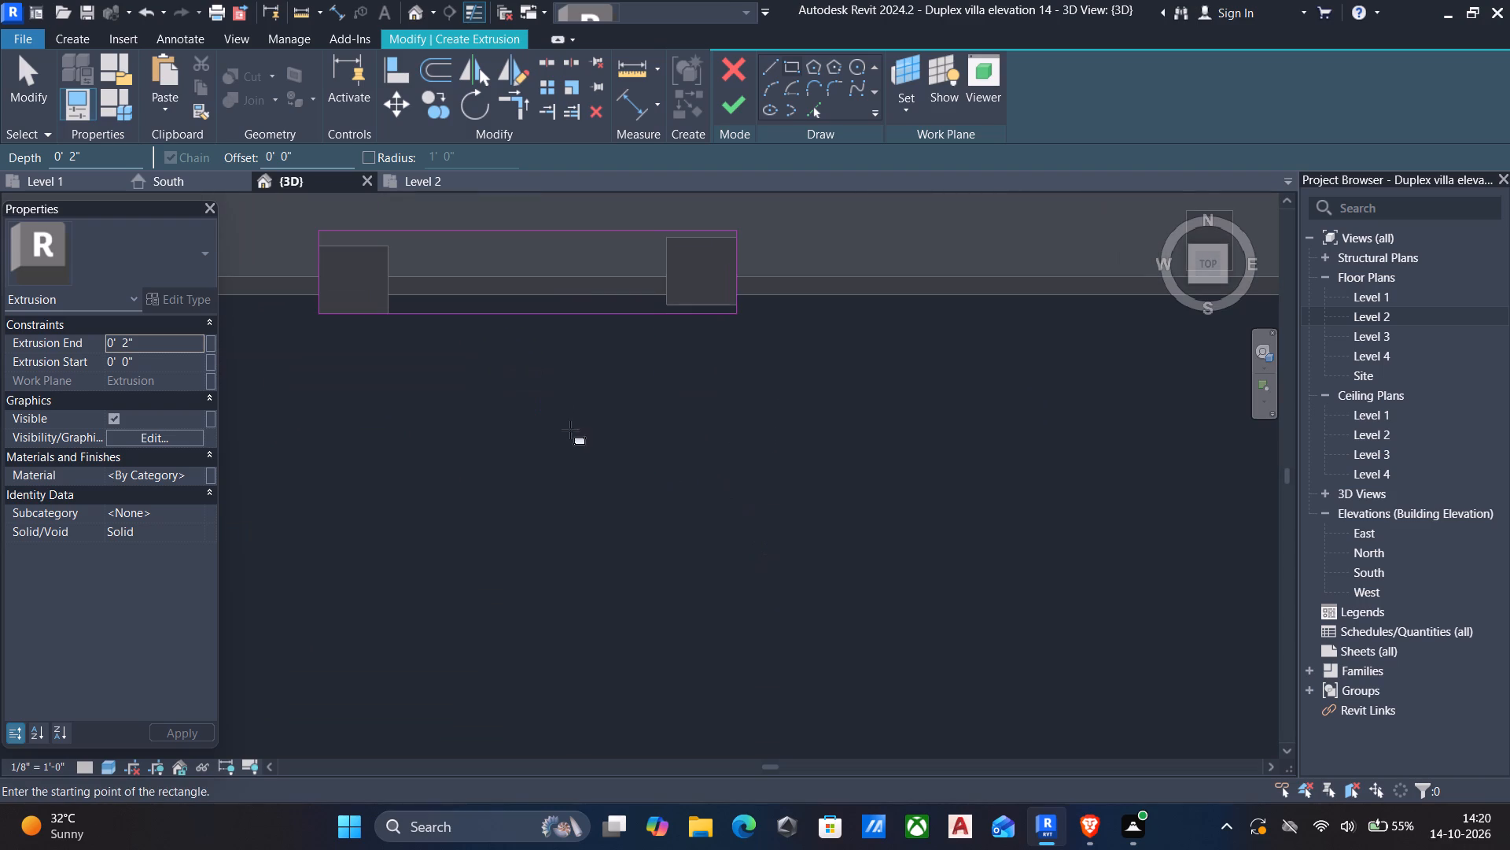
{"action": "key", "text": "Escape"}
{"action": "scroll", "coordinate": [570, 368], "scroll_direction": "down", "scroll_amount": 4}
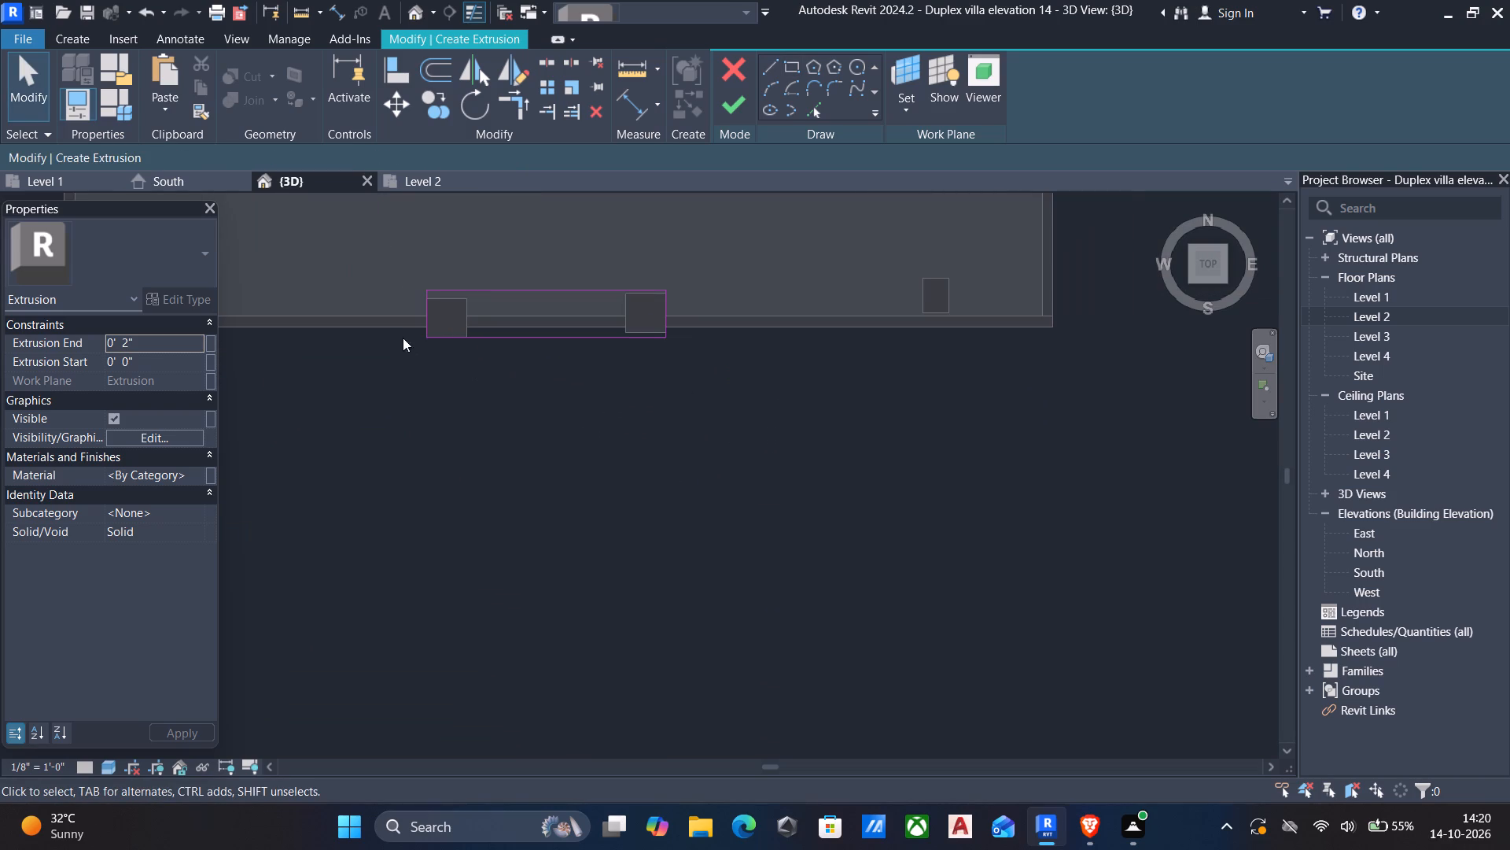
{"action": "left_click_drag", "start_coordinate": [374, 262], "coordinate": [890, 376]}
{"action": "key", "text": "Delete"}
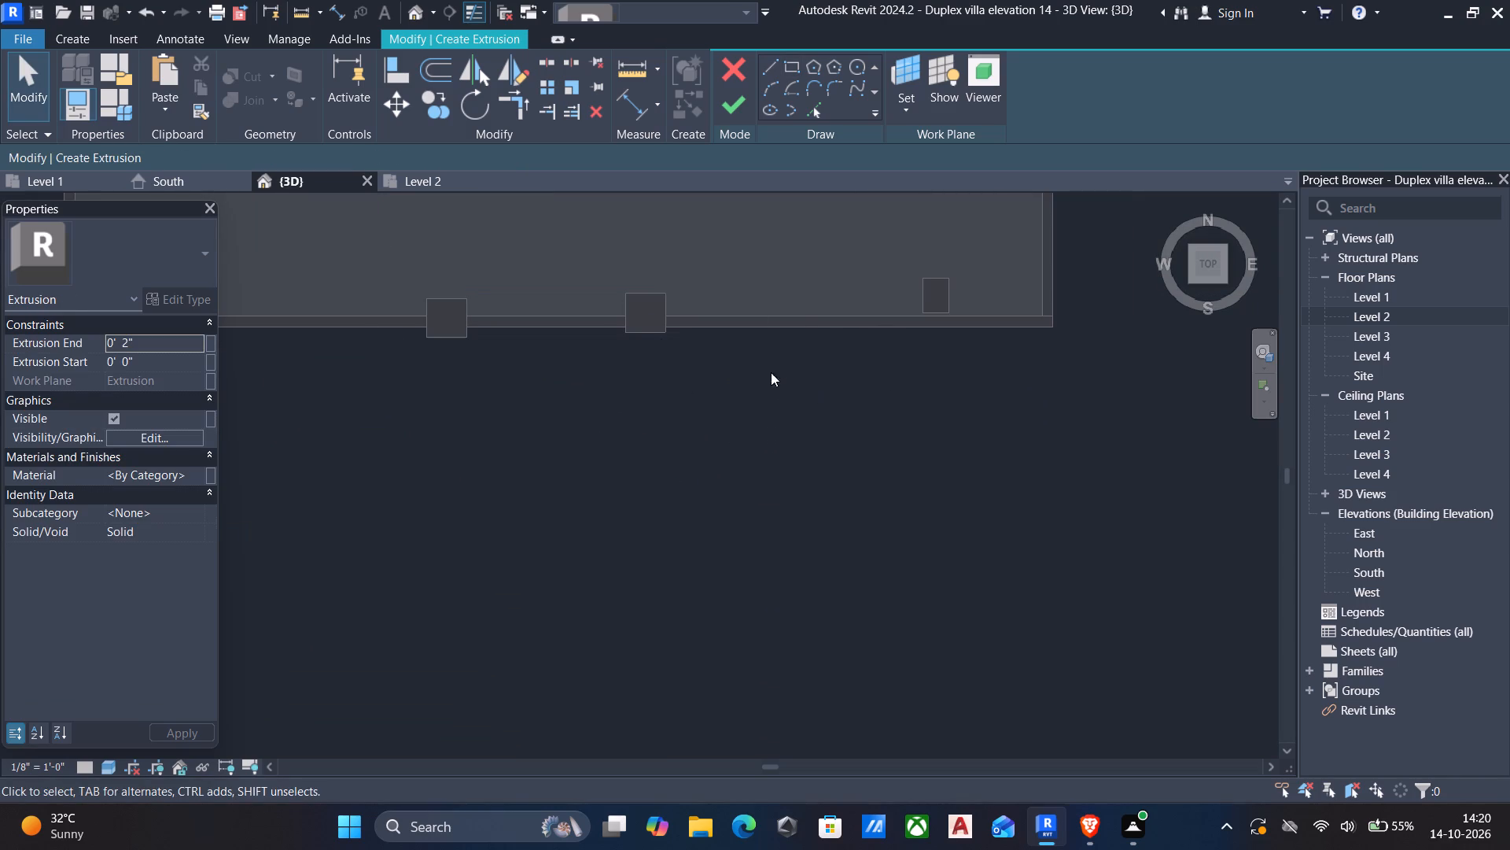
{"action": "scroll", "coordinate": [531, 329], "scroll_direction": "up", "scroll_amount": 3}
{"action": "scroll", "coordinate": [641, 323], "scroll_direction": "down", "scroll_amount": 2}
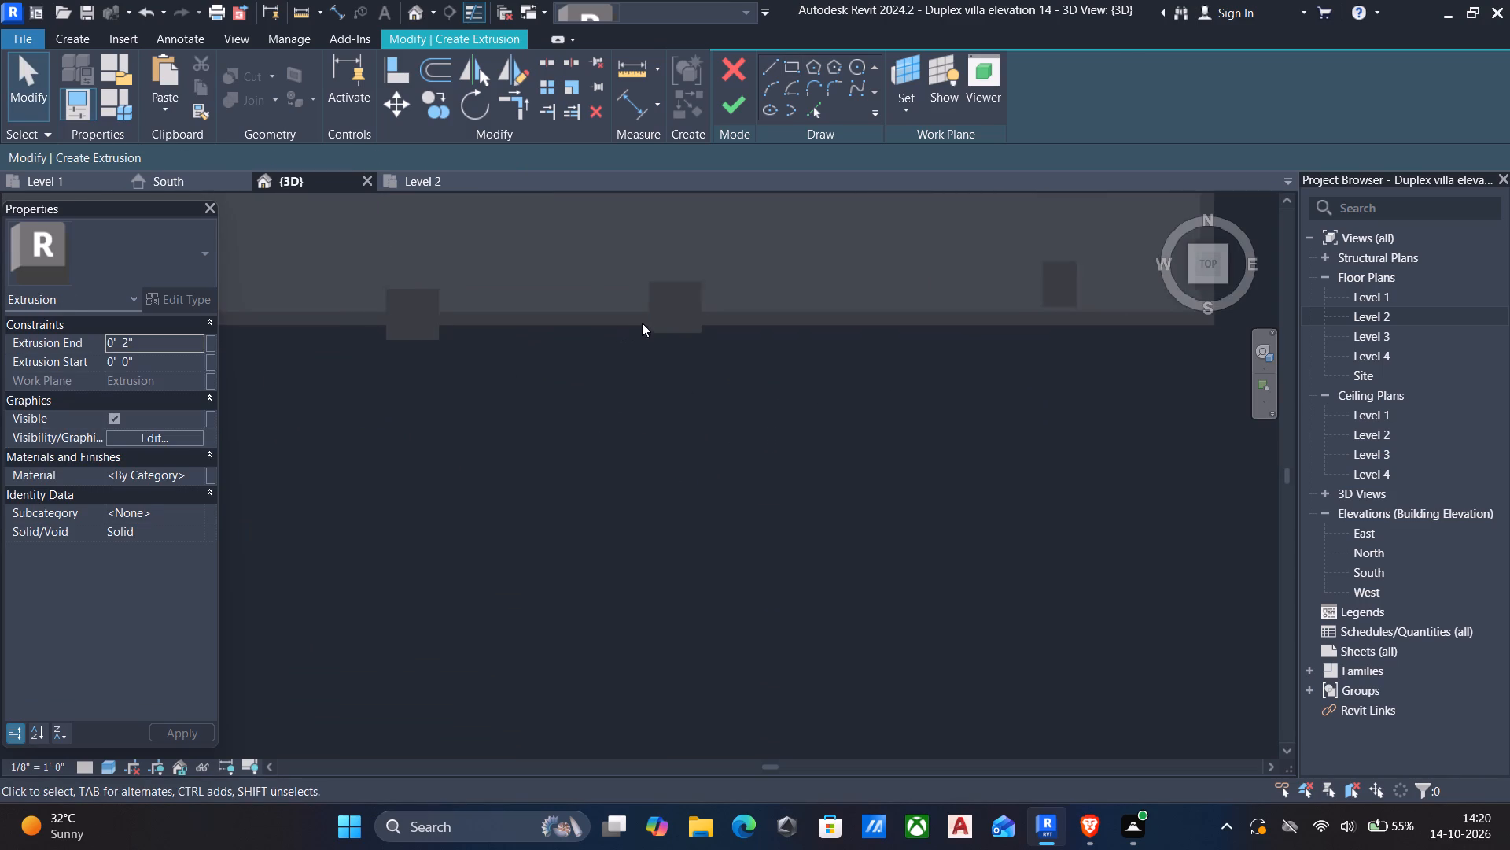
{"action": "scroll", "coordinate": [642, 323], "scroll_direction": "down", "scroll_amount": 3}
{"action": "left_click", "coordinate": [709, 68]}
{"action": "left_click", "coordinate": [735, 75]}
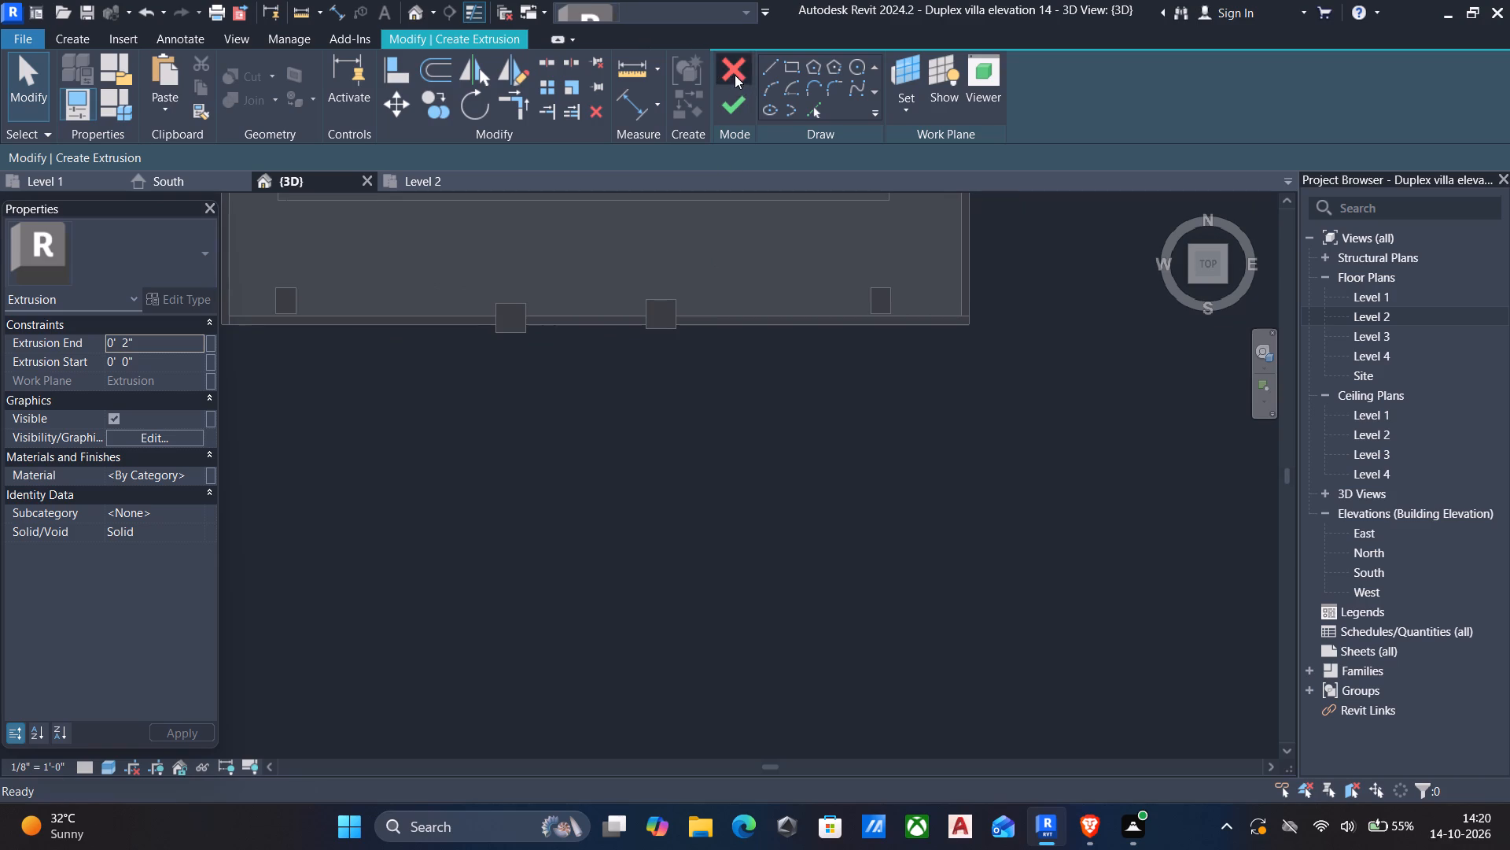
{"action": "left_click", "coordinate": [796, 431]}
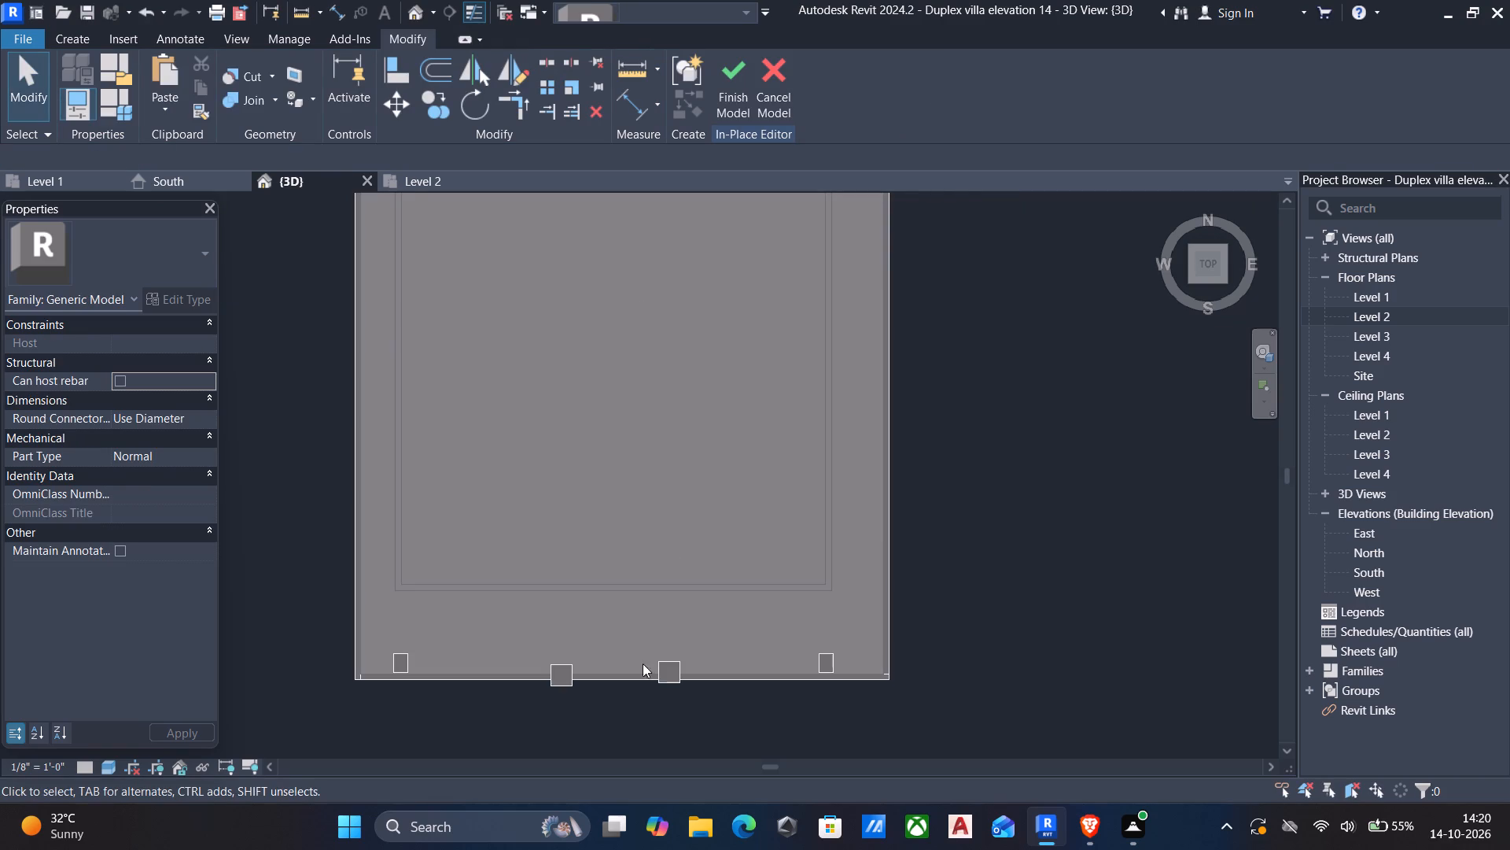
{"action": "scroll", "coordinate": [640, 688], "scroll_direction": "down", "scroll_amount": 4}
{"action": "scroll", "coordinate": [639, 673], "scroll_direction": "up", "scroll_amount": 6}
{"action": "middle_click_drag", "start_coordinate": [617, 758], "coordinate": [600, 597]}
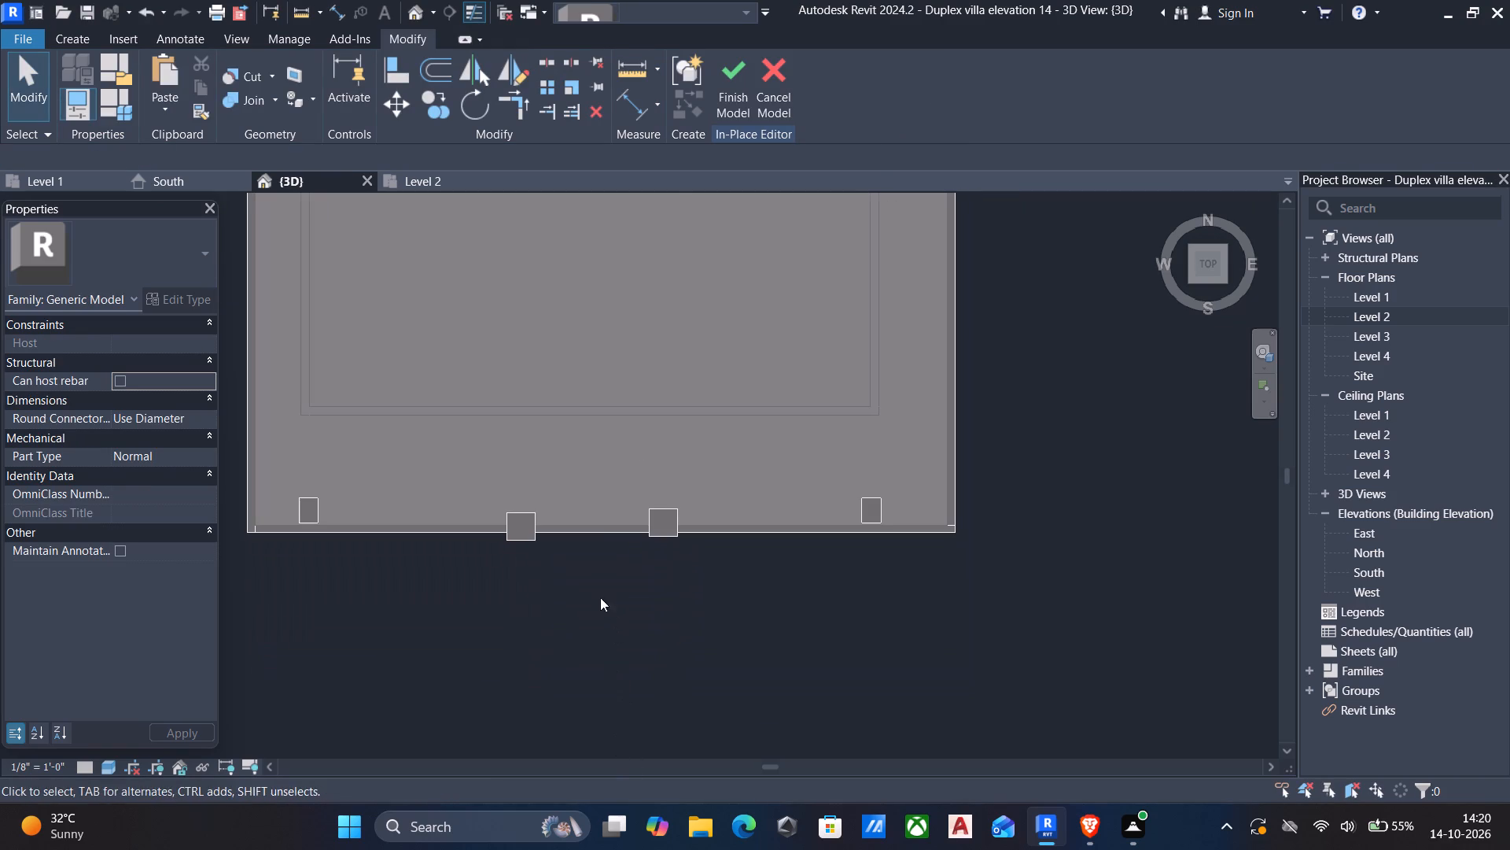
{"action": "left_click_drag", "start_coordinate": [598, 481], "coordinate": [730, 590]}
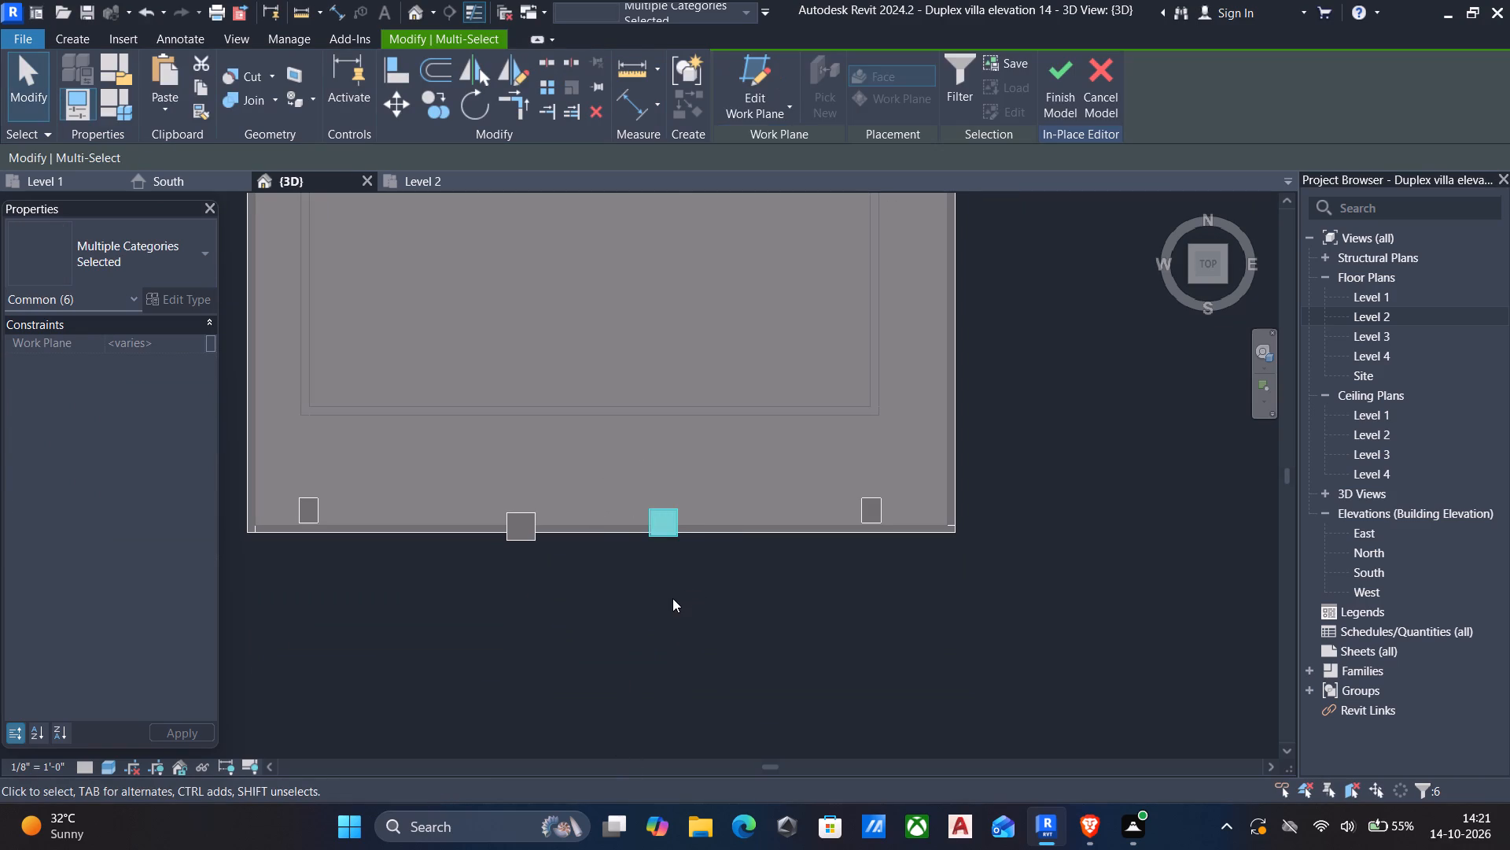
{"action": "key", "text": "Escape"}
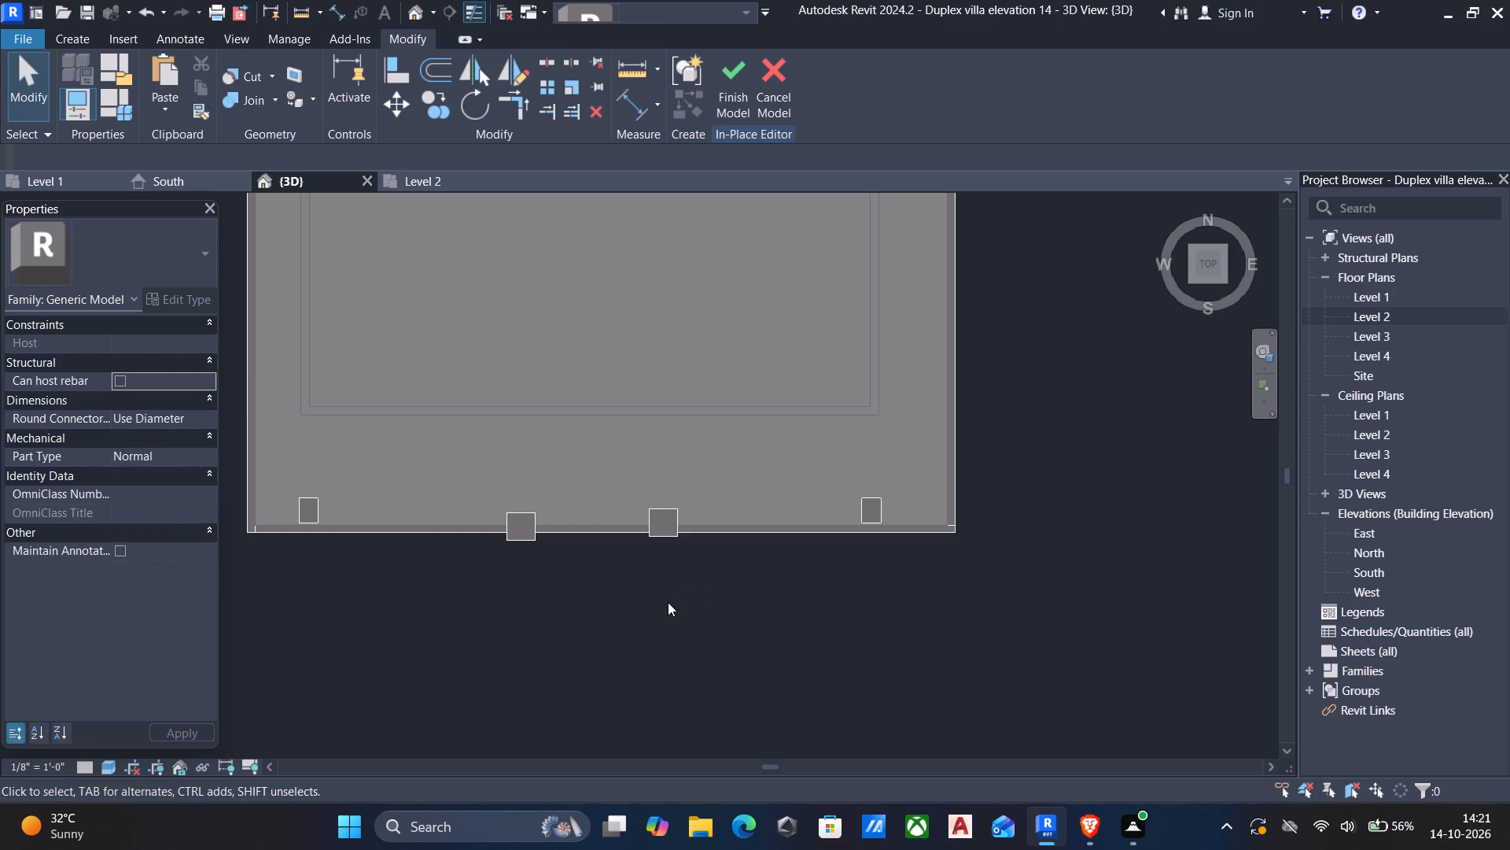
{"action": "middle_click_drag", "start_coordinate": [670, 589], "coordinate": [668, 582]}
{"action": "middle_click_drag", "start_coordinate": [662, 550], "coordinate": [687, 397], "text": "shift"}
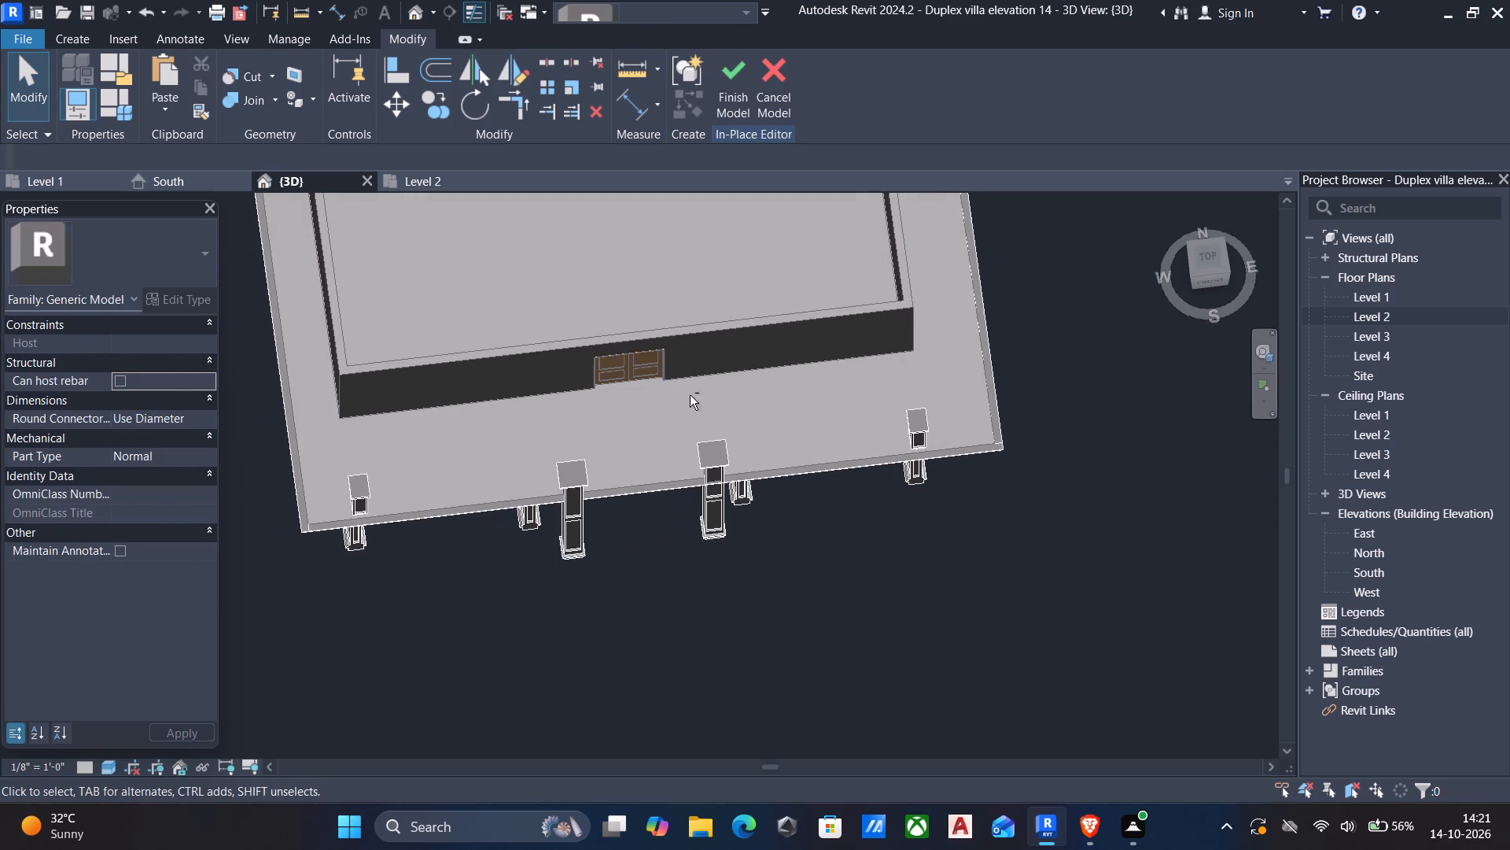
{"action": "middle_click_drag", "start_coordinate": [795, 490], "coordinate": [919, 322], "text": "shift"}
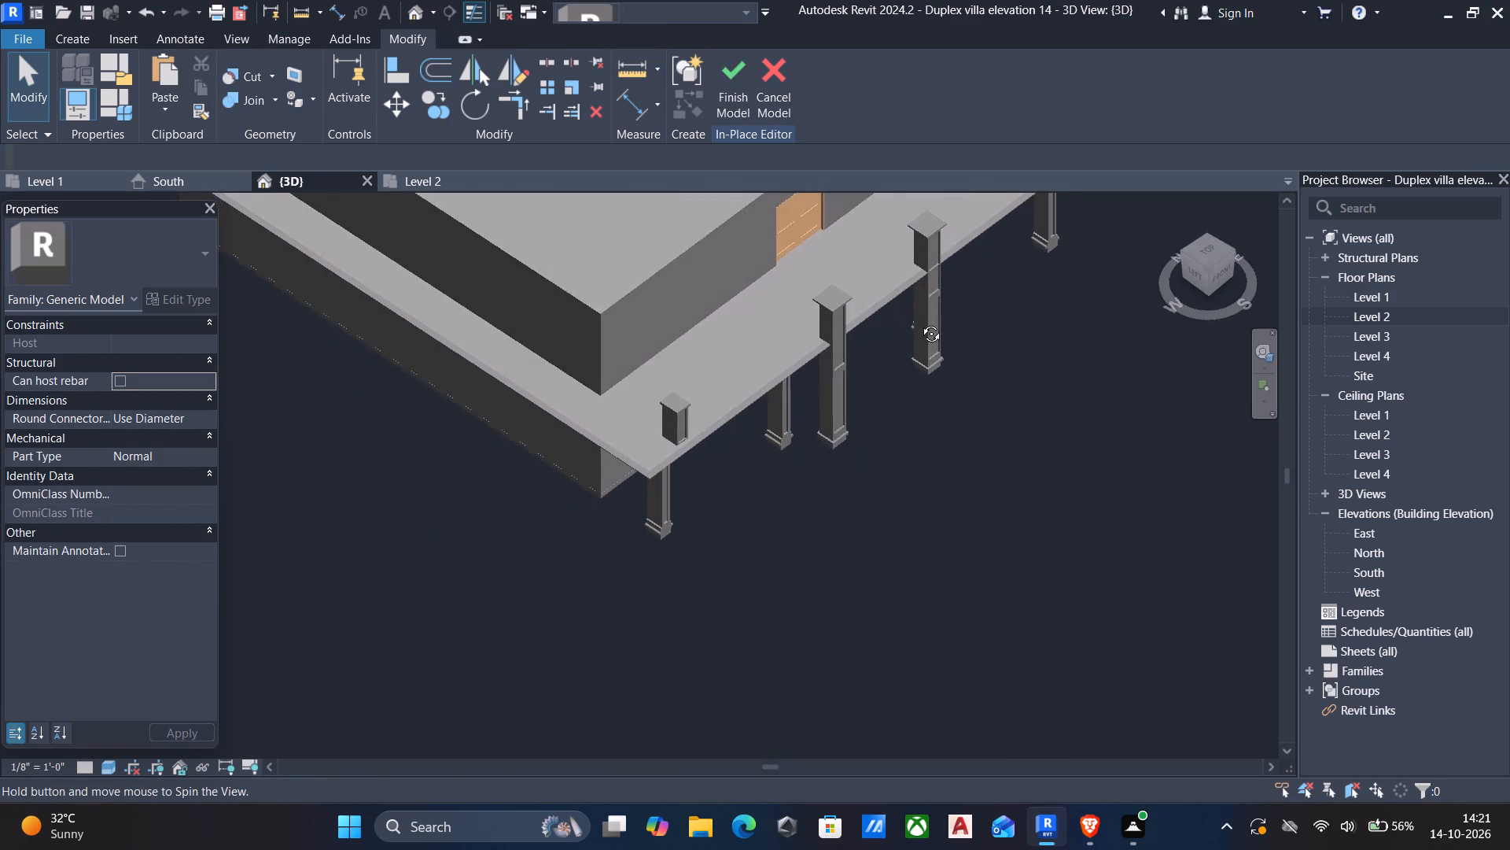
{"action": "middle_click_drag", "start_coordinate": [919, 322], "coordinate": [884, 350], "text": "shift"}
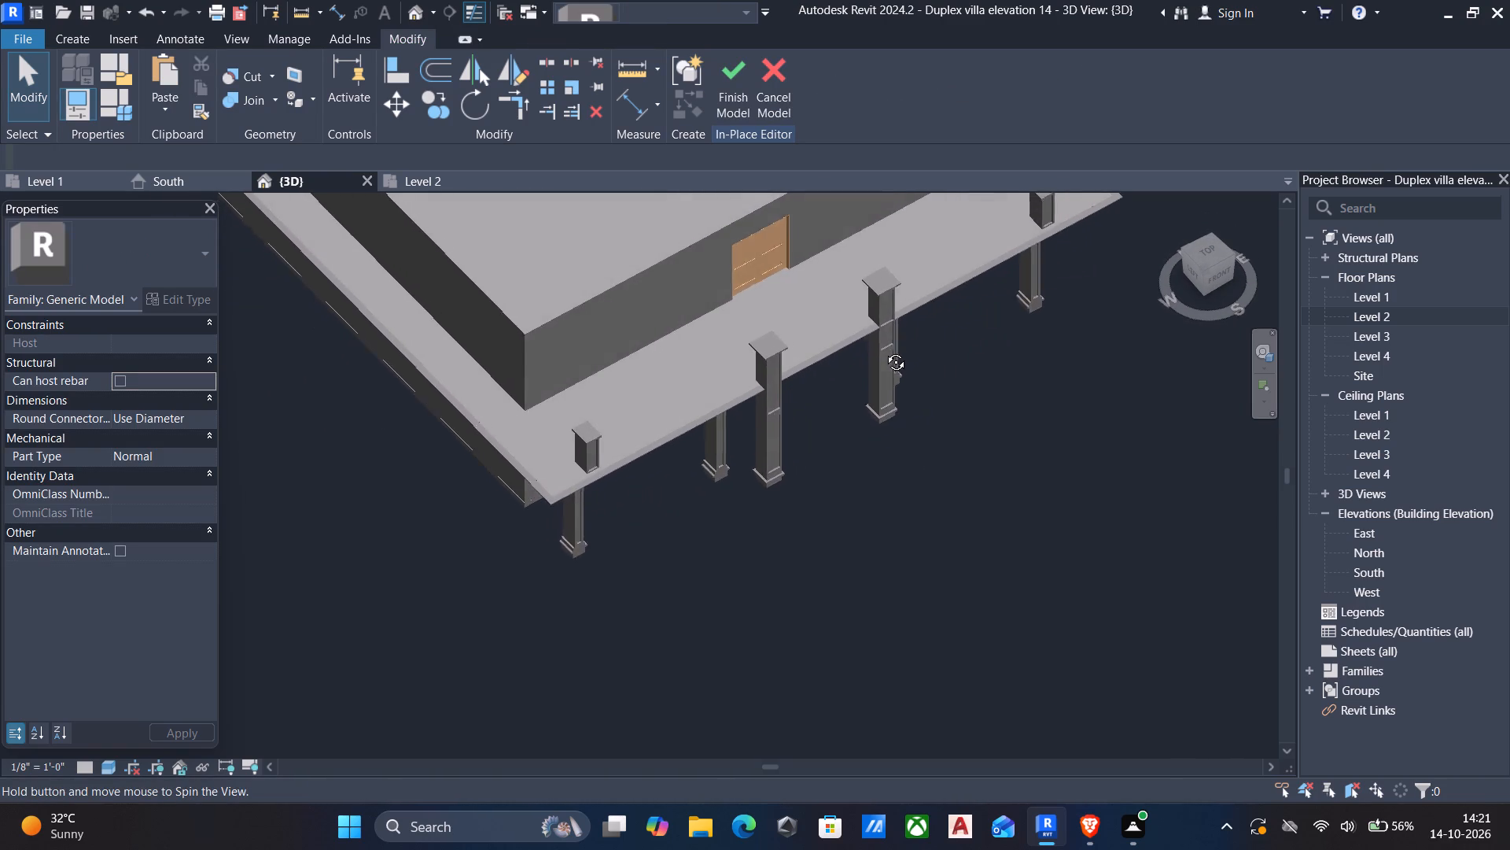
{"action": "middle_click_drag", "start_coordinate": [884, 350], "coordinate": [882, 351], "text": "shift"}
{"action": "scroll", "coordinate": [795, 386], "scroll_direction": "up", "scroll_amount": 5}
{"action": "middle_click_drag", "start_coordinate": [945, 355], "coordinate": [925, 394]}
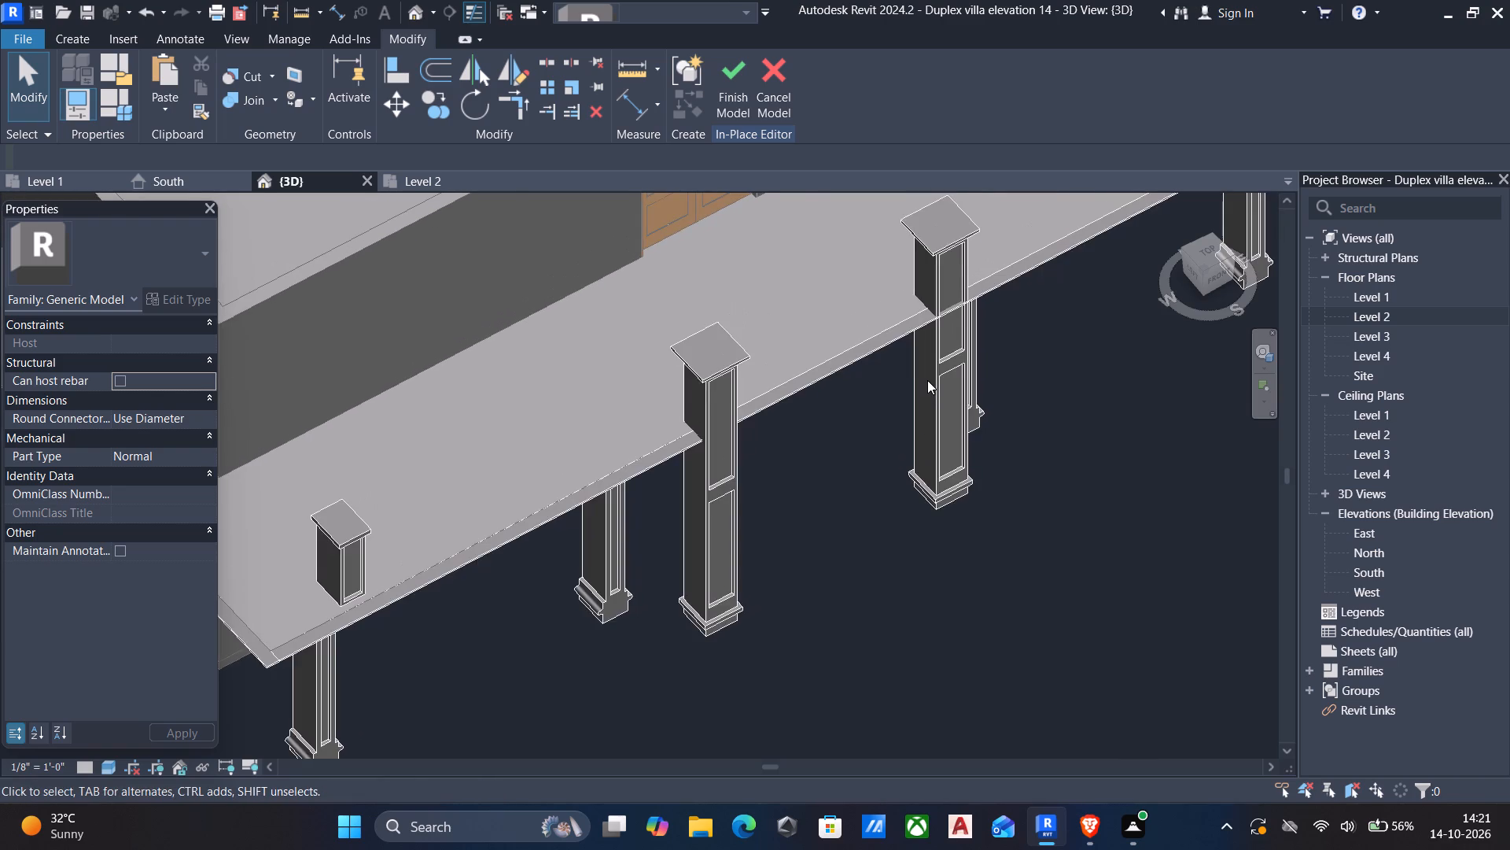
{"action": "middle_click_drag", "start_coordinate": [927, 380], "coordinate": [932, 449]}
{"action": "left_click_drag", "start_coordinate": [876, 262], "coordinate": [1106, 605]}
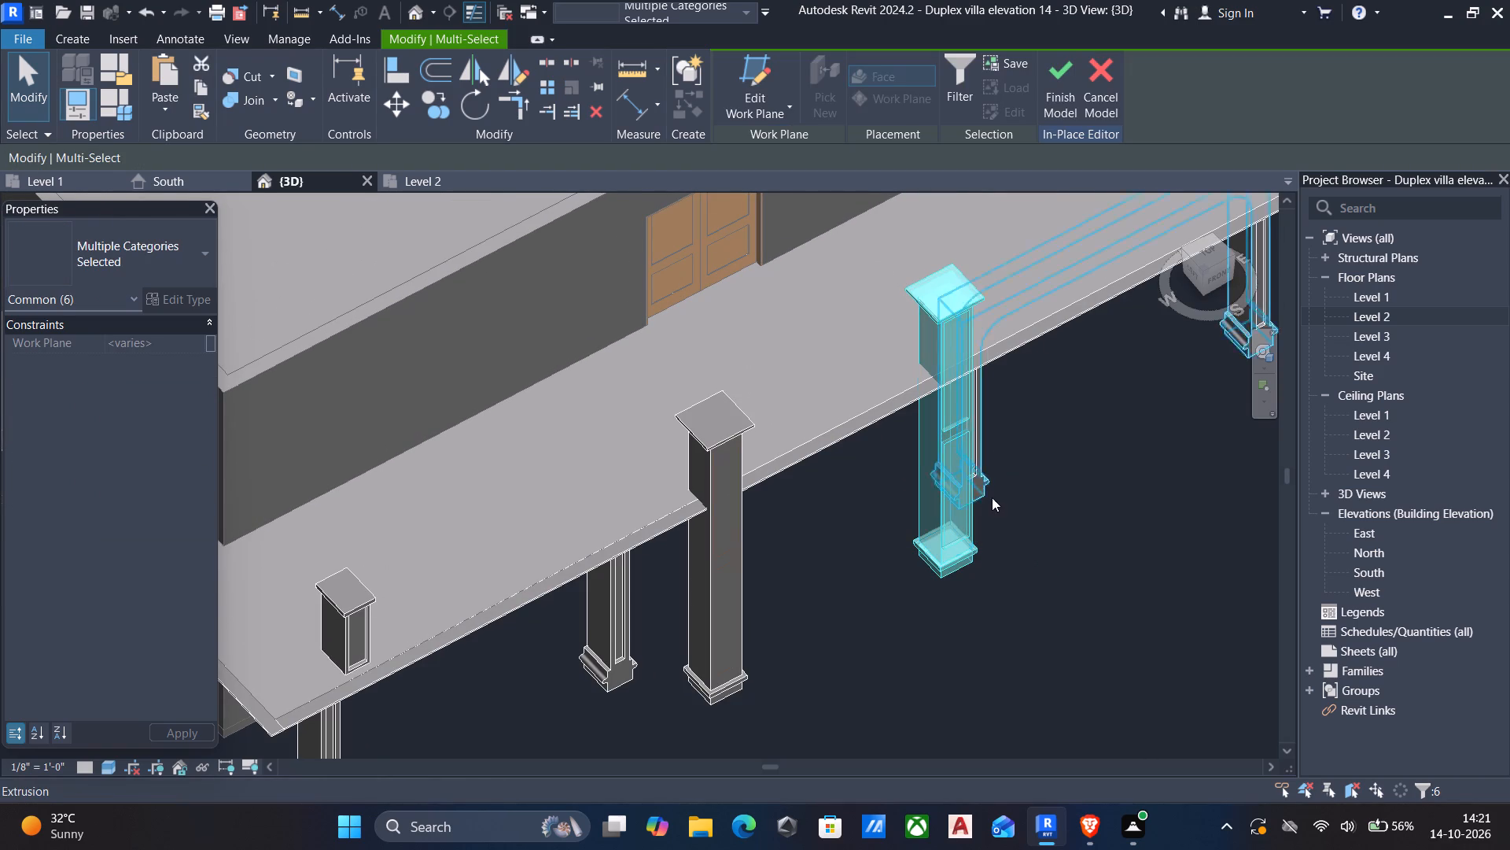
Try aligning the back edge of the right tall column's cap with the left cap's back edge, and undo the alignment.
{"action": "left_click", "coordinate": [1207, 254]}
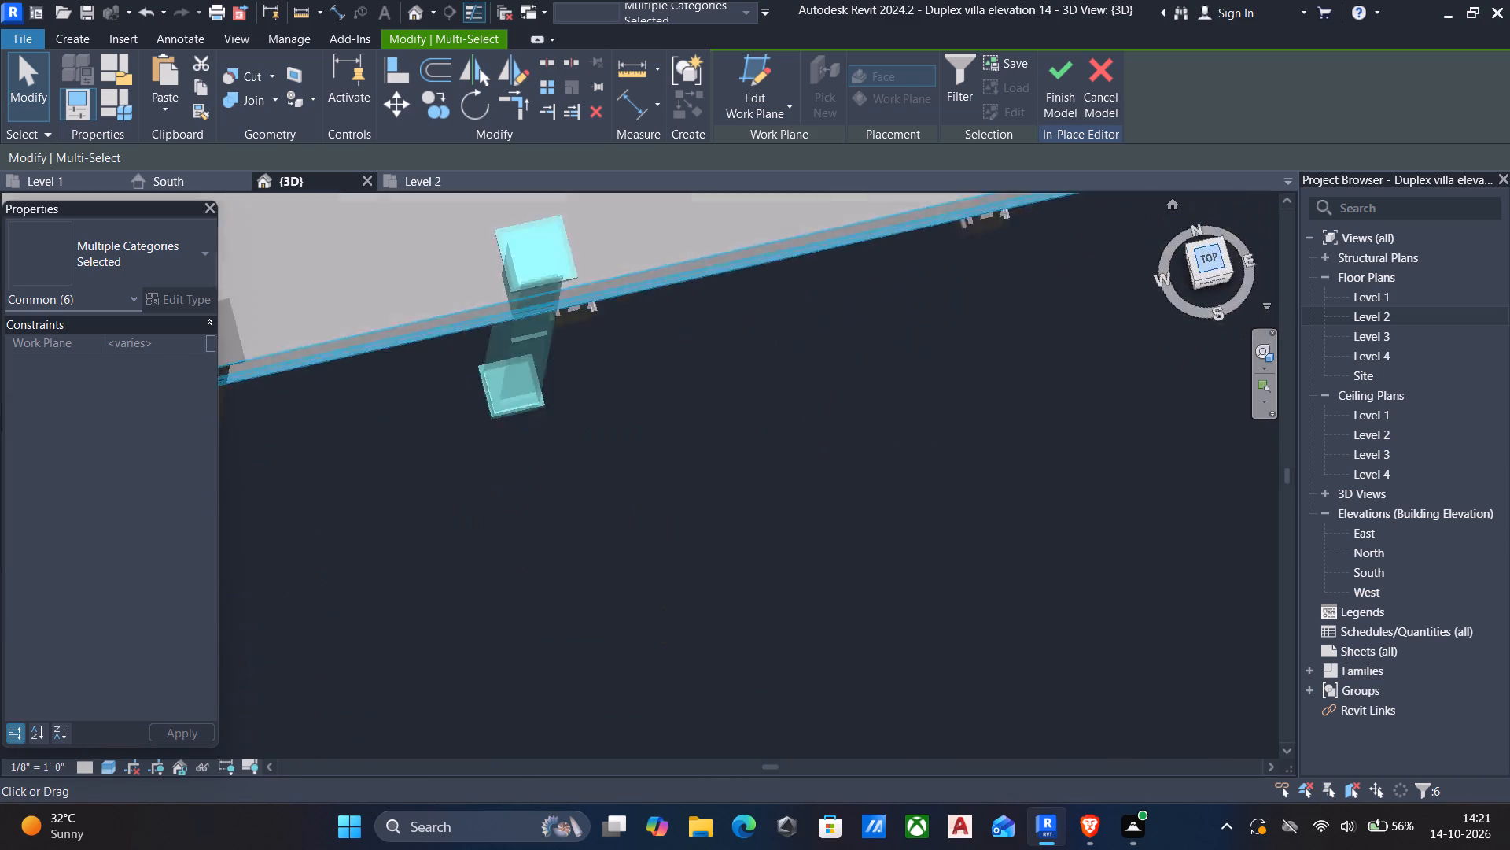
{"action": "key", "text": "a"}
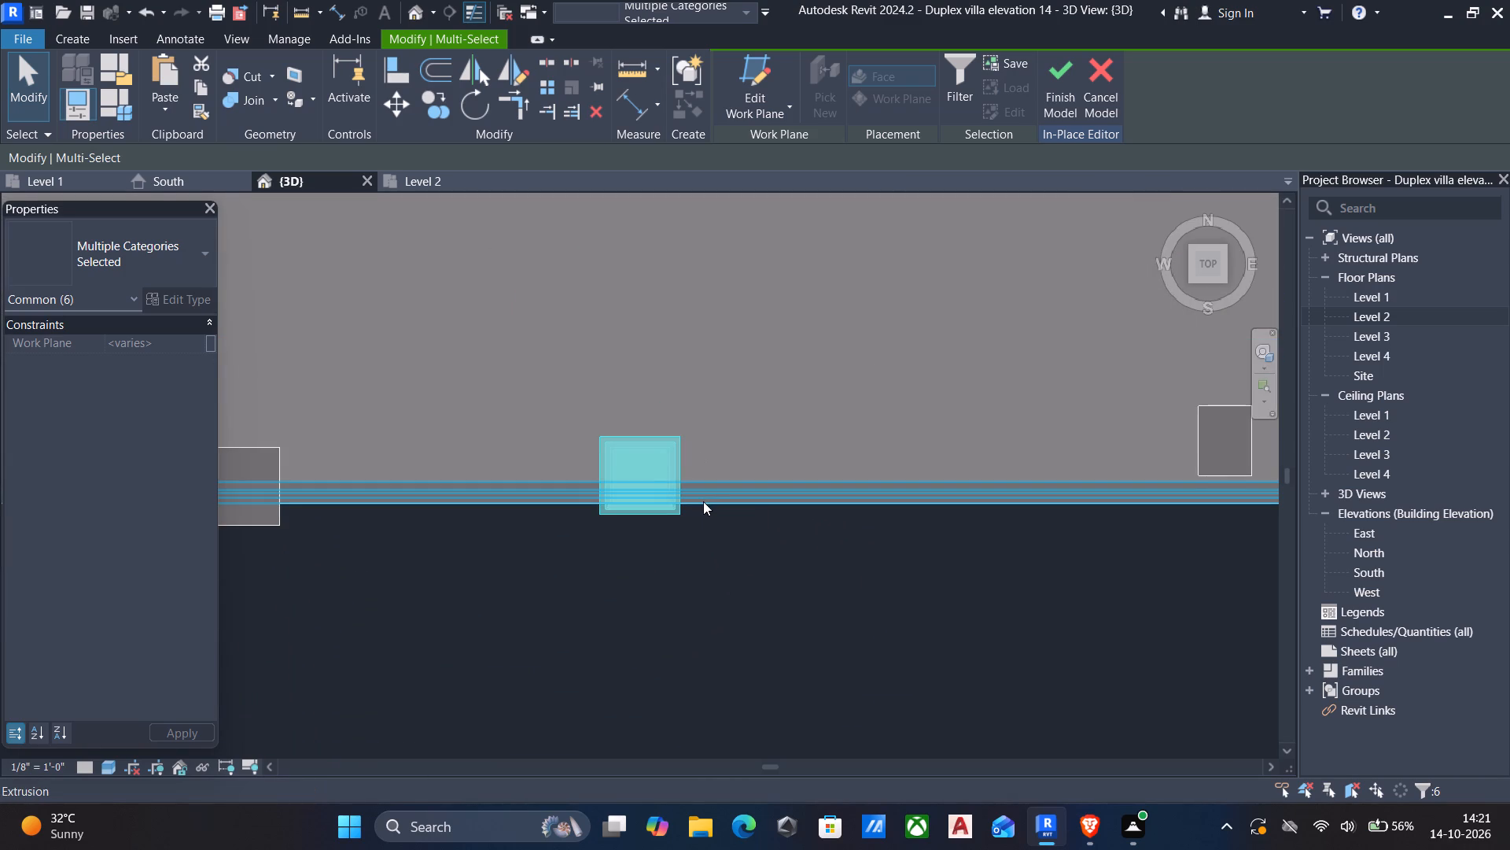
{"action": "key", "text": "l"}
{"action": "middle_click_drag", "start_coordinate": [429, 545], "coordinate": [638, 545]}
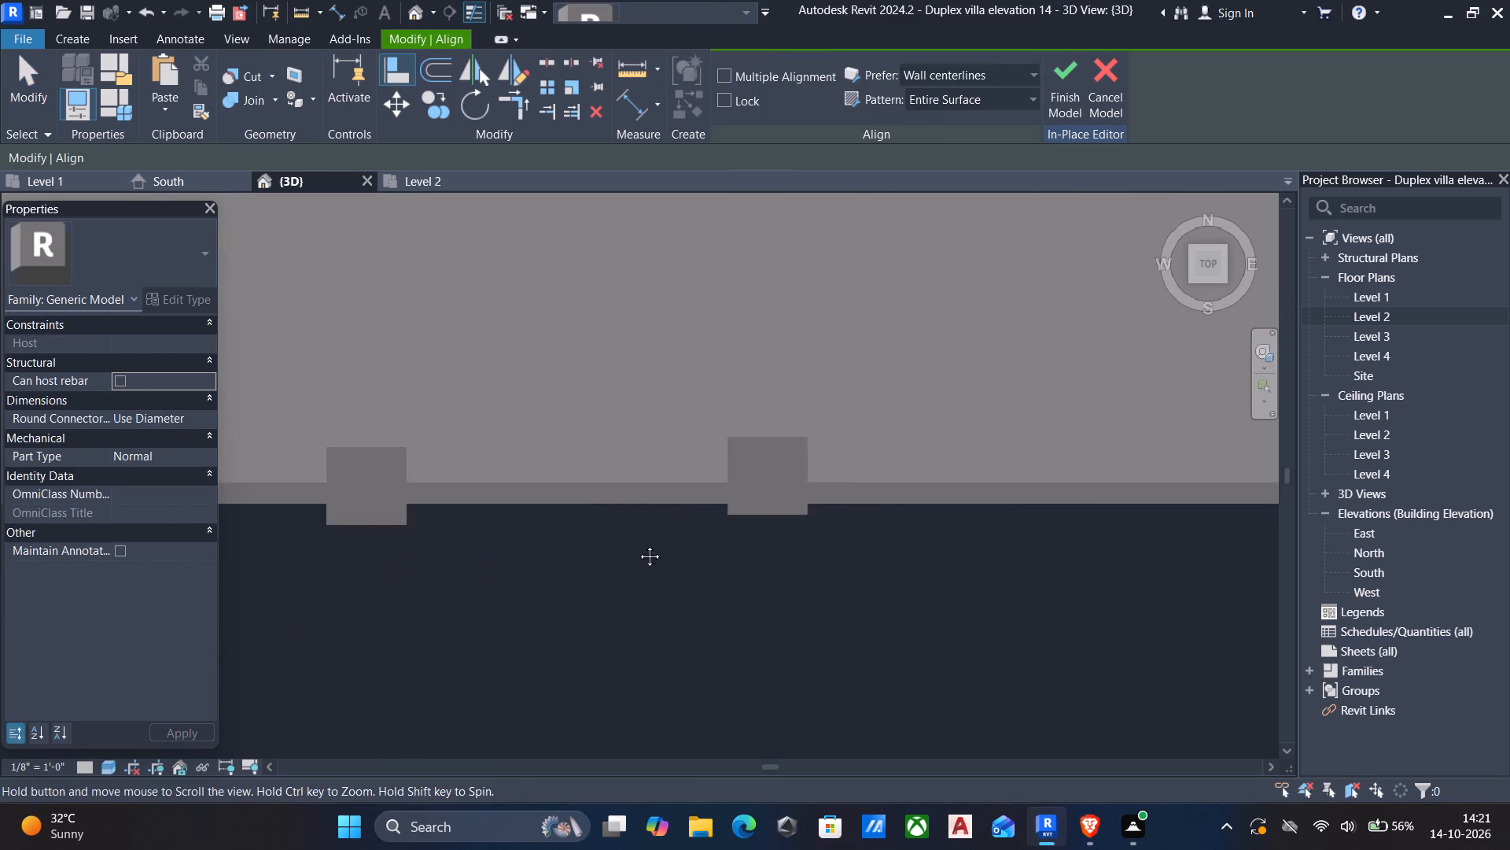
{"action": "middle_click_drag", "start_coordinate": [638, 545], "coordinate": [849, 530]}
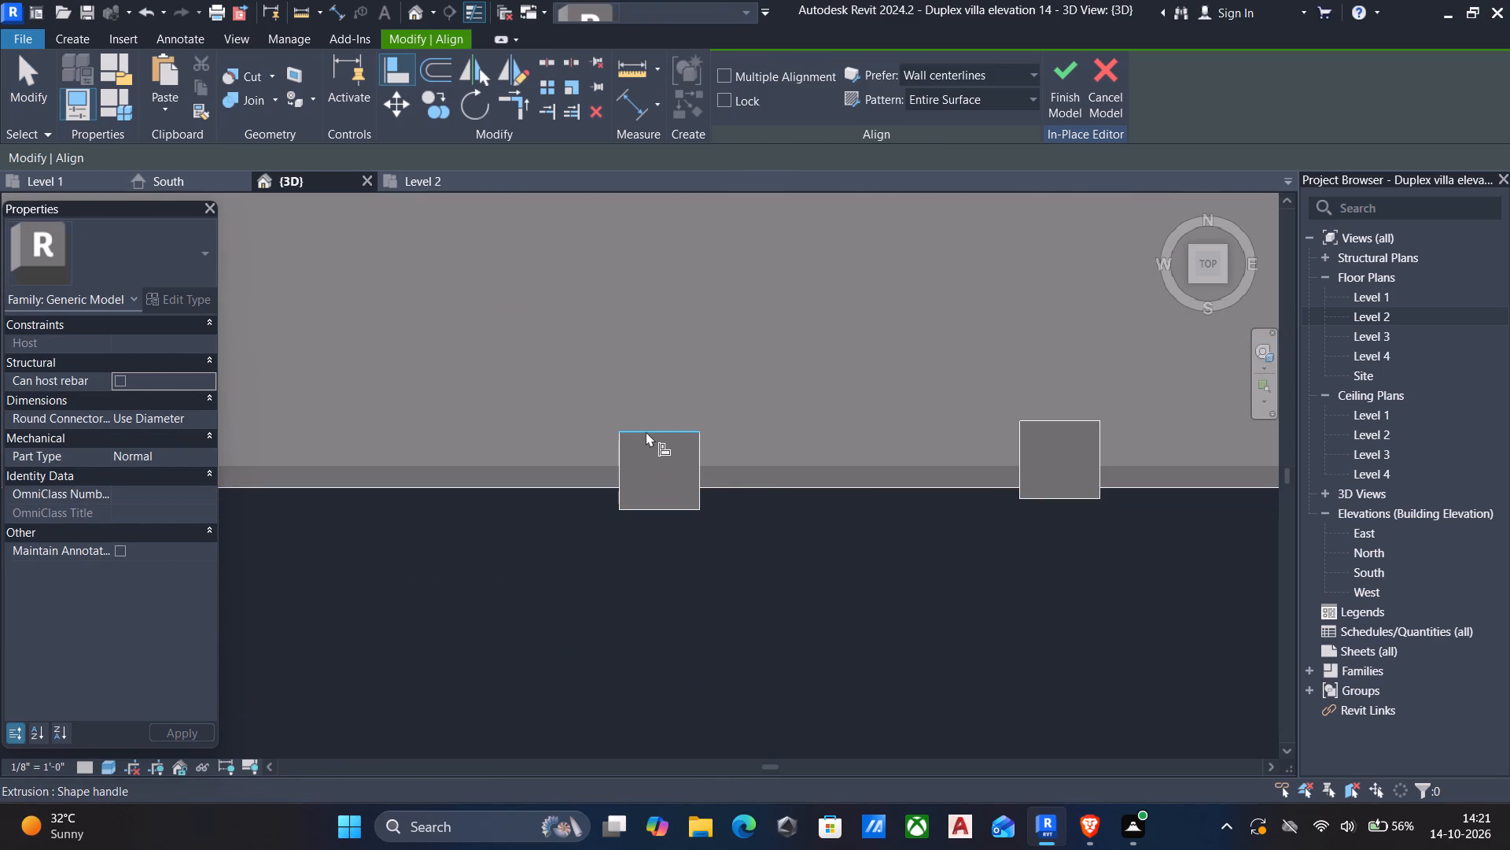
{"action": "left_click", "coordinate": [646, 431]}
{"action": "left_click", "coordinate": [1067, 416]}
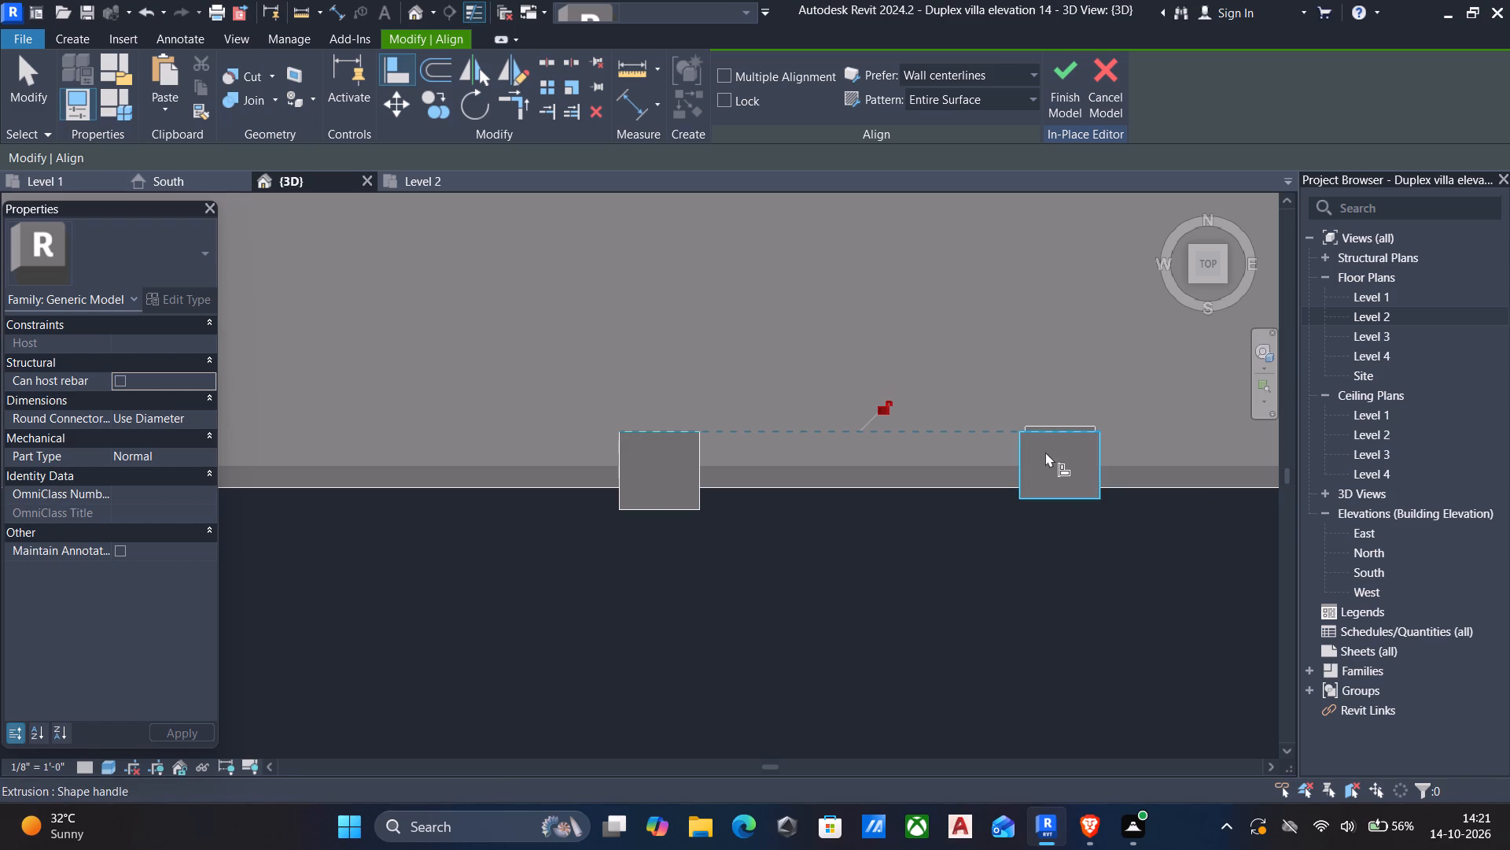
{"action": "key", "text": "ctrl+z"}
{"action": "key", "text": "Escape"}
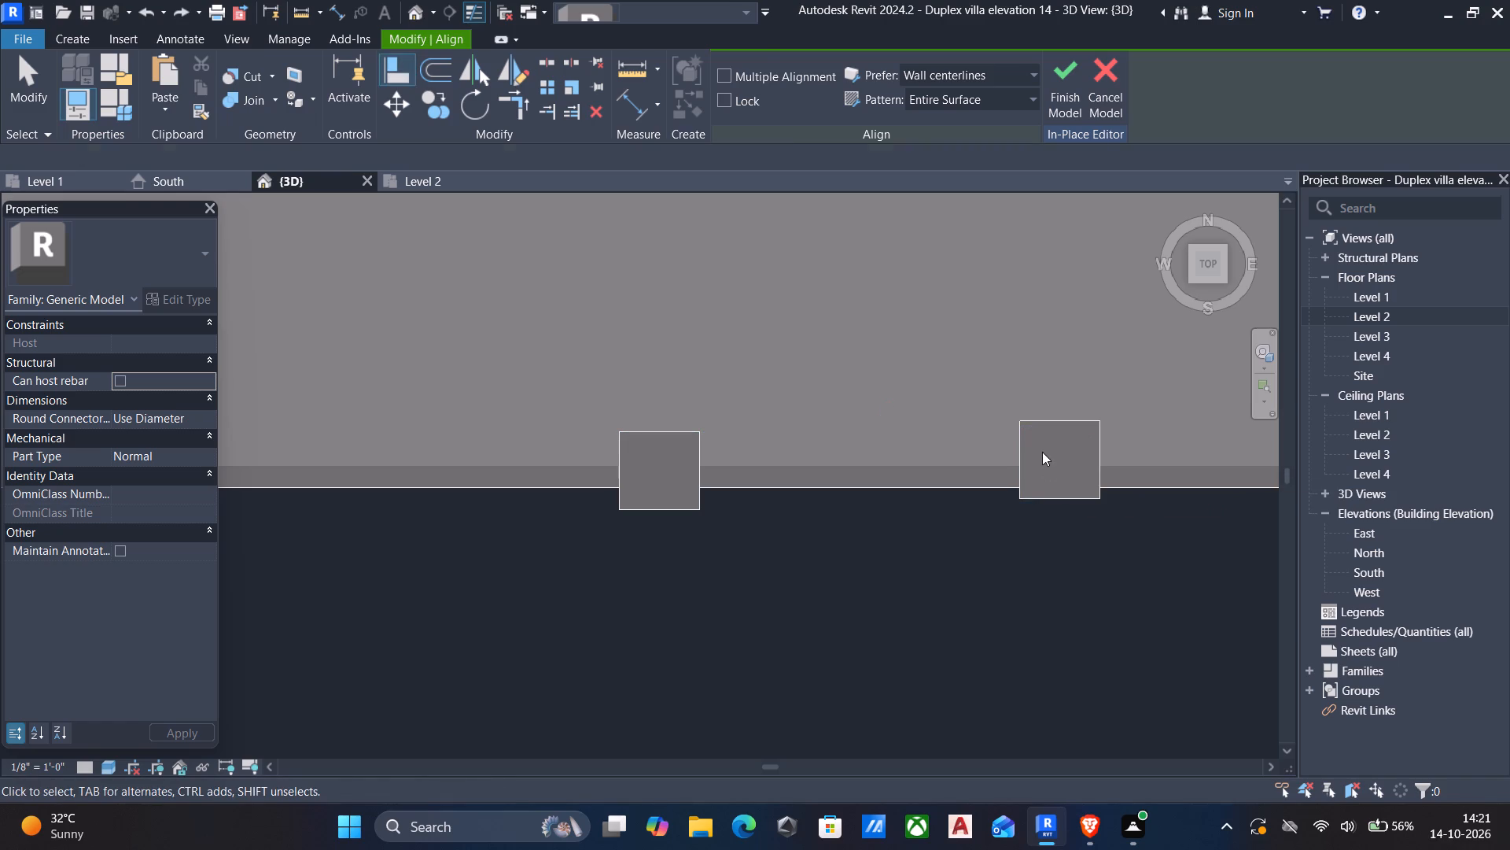
Examine the two tall columns from both sides and in the right elevation to check how they line up.
{"action": "scroll", "coordinate": [1029, 512], "scroll_direction": "down", "scroll_amount": 1}
{"action": "middle_click_drag", "start_coordinate": [992, 564], "coordinate": [992, 427], "text": "shift"}
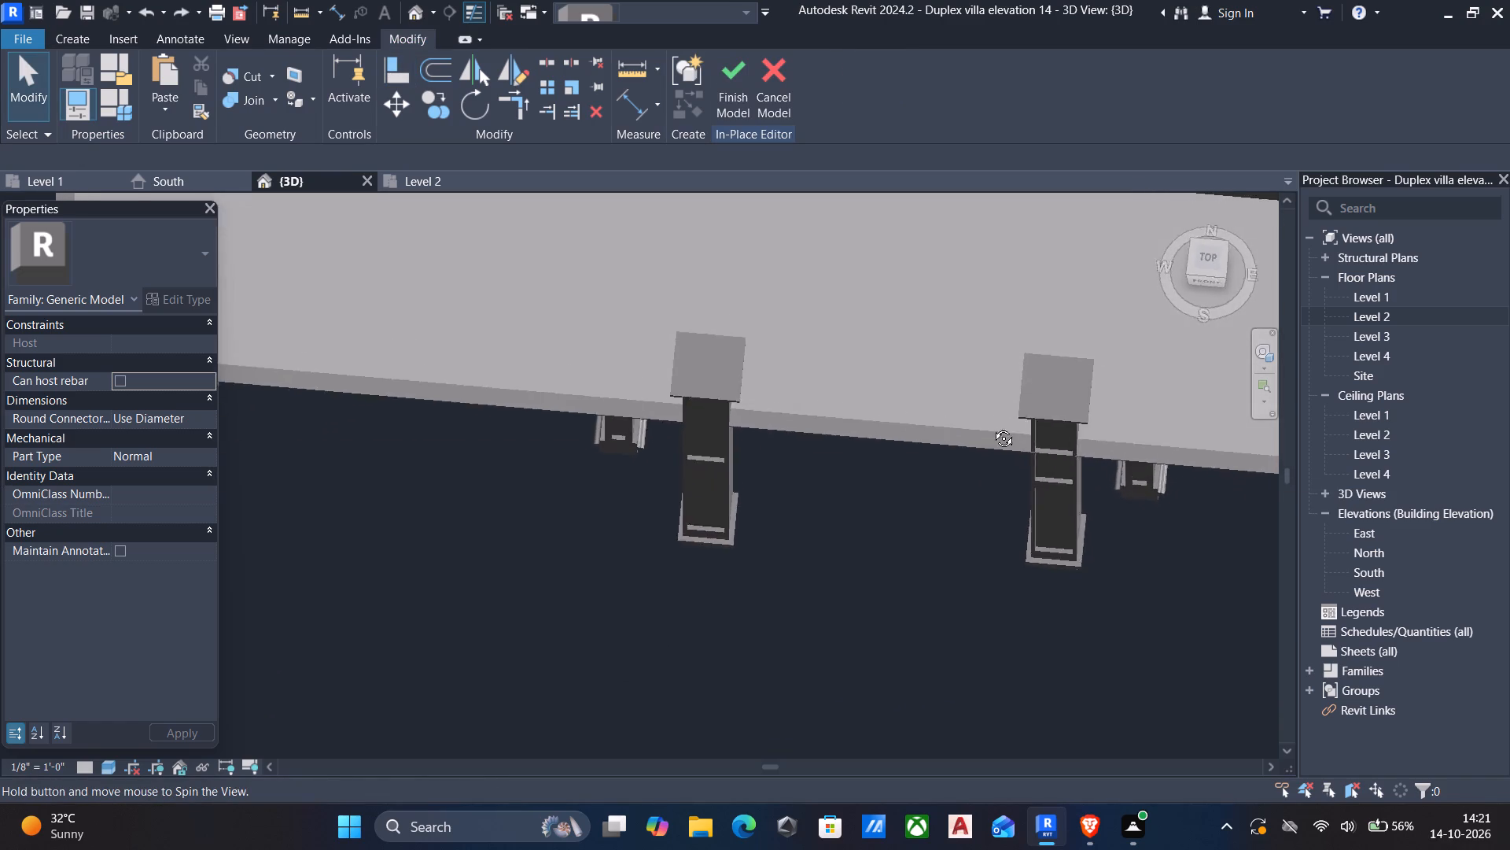
{"action": "middle_click_drag", "start_coordinate": [992, 427], "coordinate": [1181, 338], "text": "shift"}
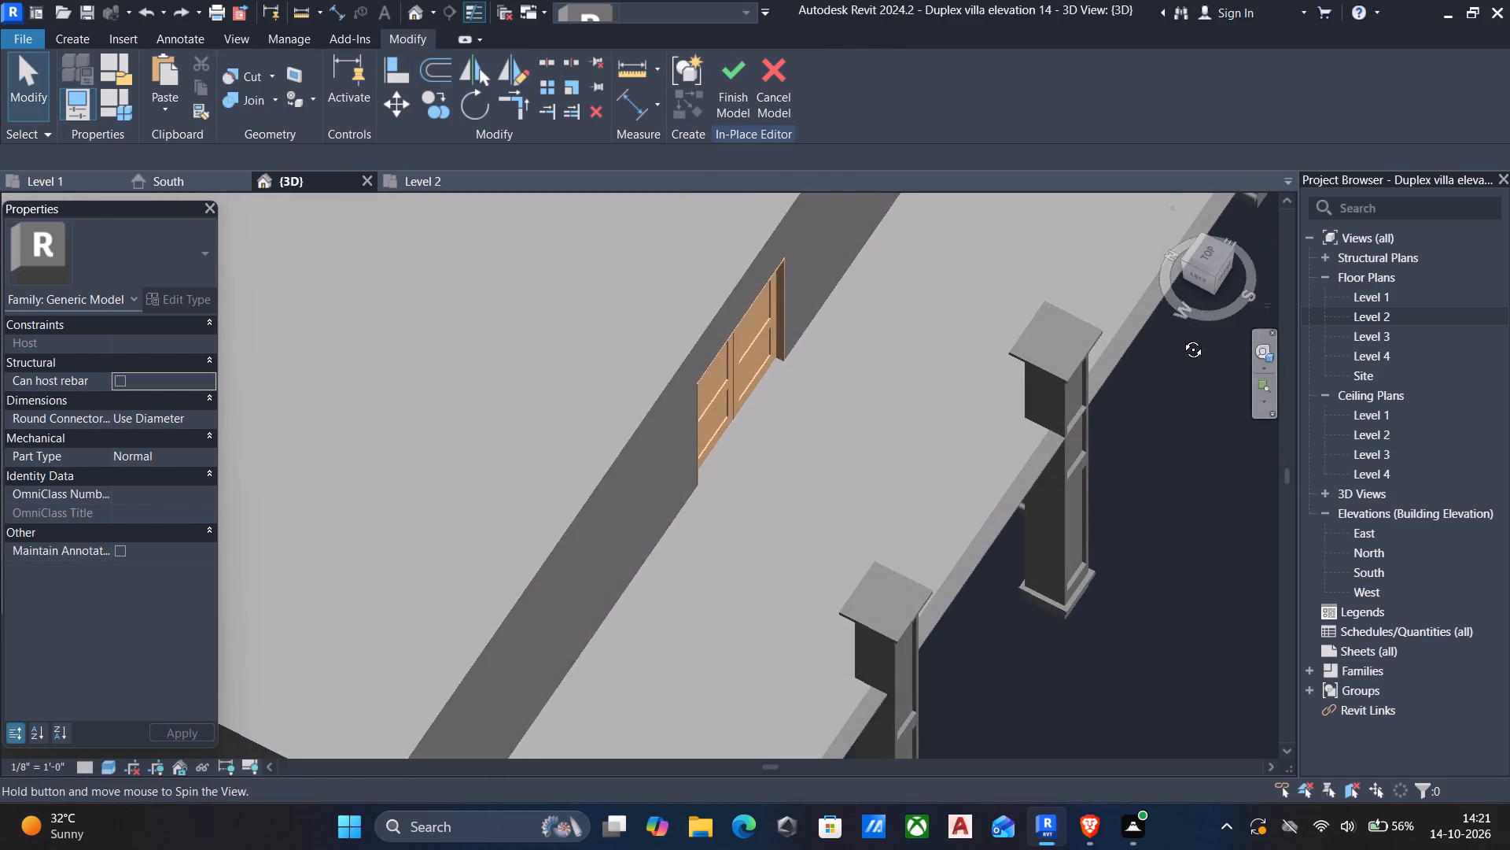
{"action": "middle_click_drag", "start_coordinate": [1181, 338], "coordinate": [768, 295], "text": "shift"}
{"action": "middle_click_drag", "start_coordinate": [795, 372], "coordinate": [761, 301], "text": "shift"}
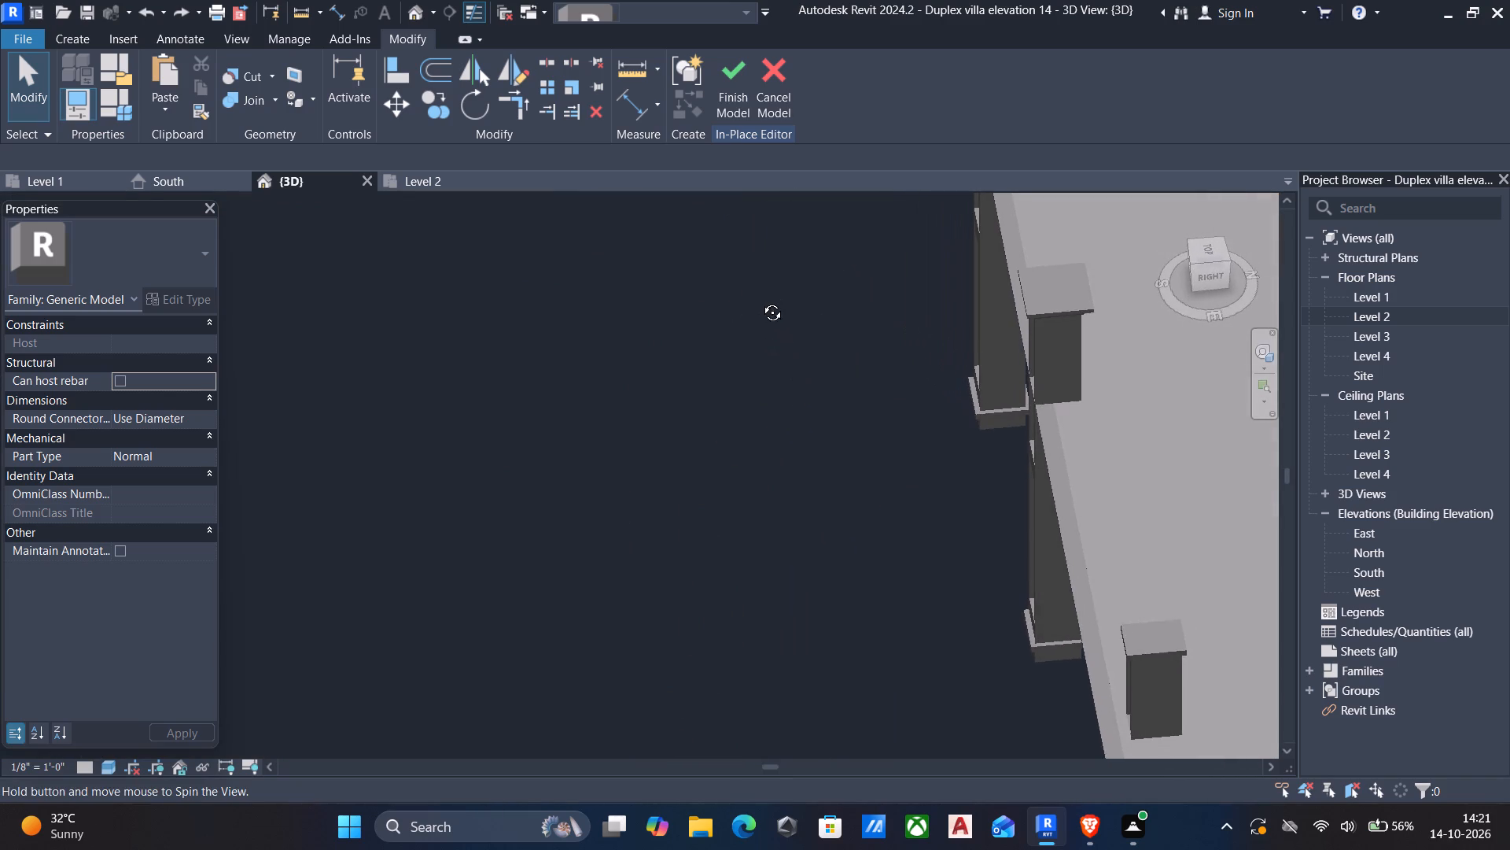
{"action": "middle_click_drag", "start_coordinate": [761, 301], "coordinate": [761, 300], "text": "shift"}
{"action": "middle_click_drag", "start_coordinate": [829, 362], "coordinate": [856, 271], "text": "shift"}
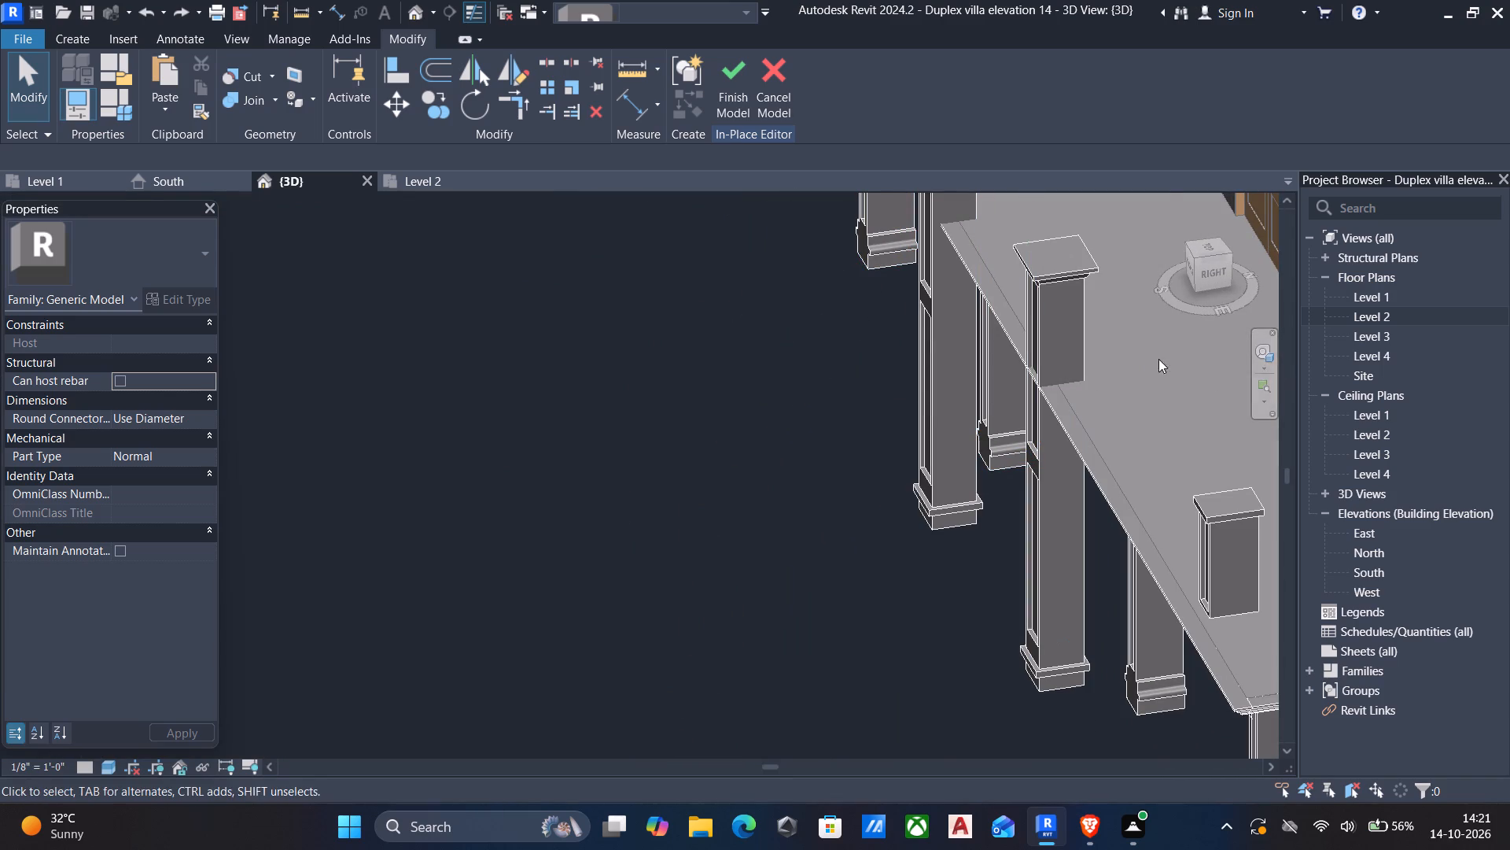
{"action": "left_click", "coordinate": [1210, 278]}
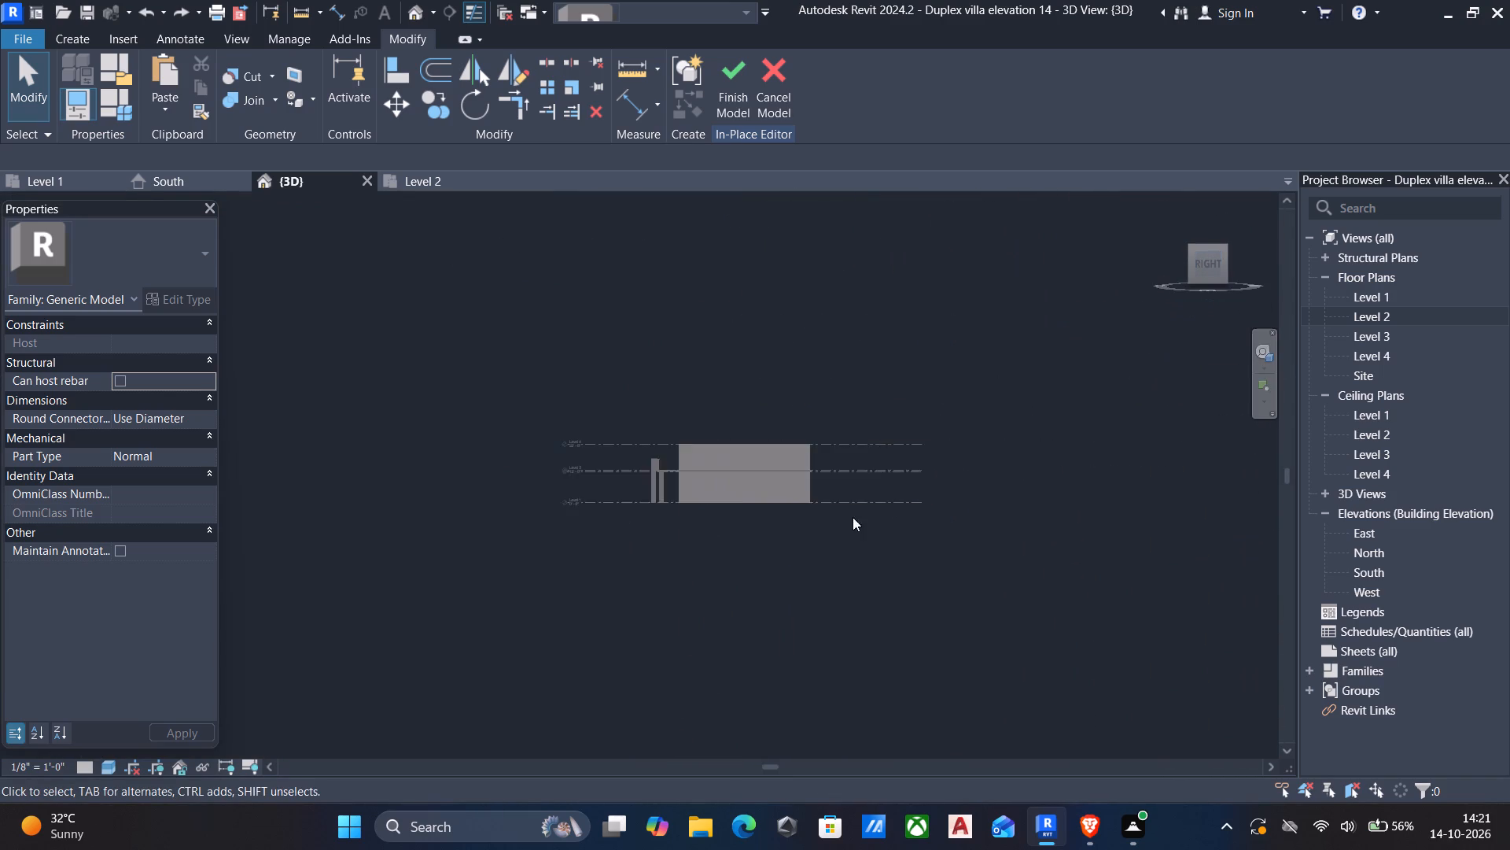
{"action": "scroll", "coordinate": [553, 494], "scroll_direction": "up", "scroll_amount": 16}
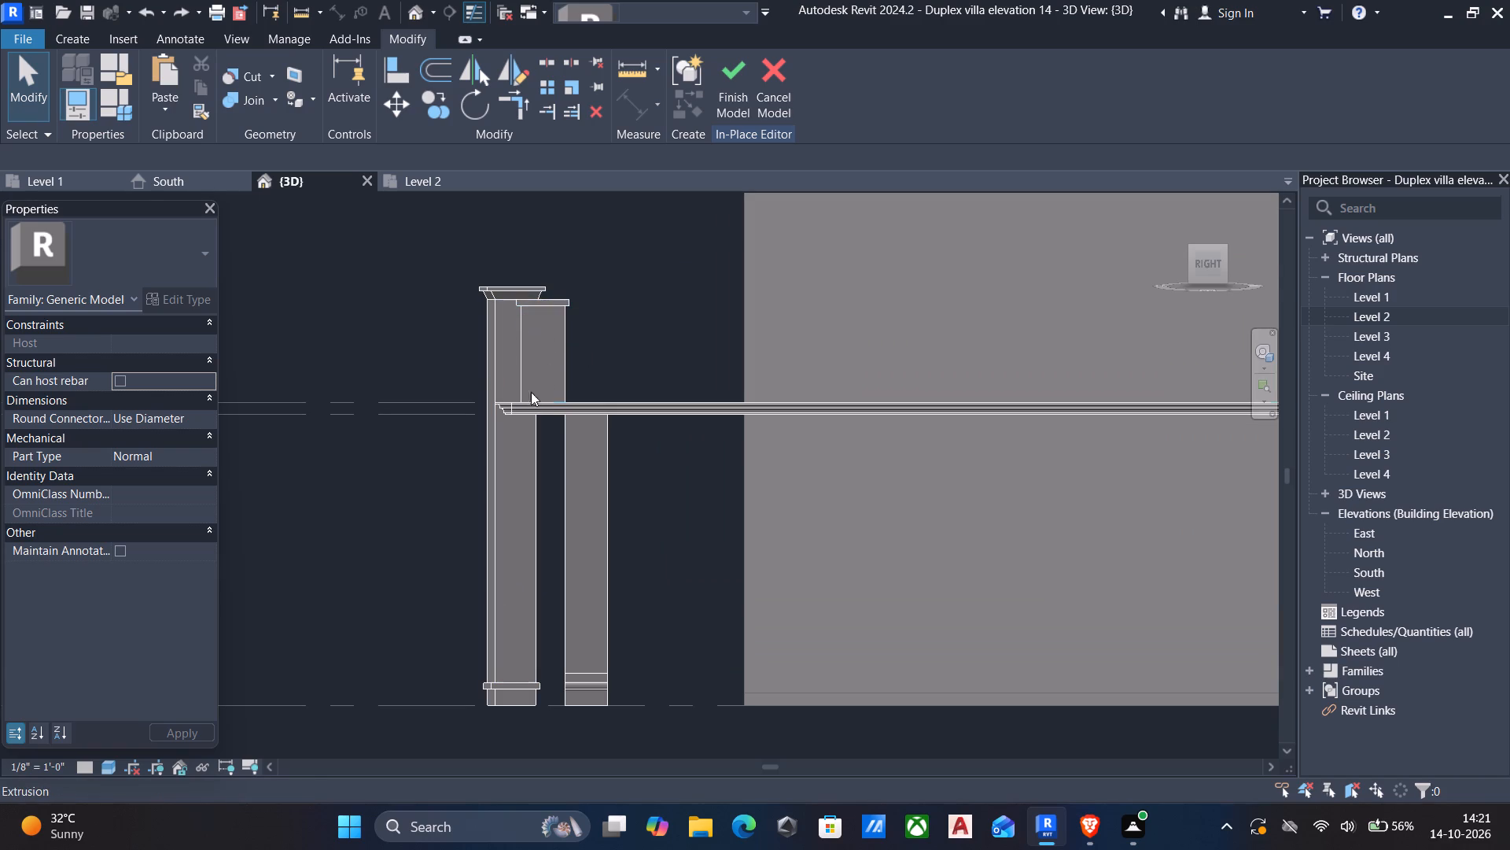
{"action": "scroll", "coordinate": [526, 399], "scroll_direction": "down", "scroll_amount": 4}
Delete all parts of the tall entrance column standing right of the doors.
{"action": "middle_click_drag", "start_coordinate": [482, 423], "coordinate": [622, 469], "text": "shift"}
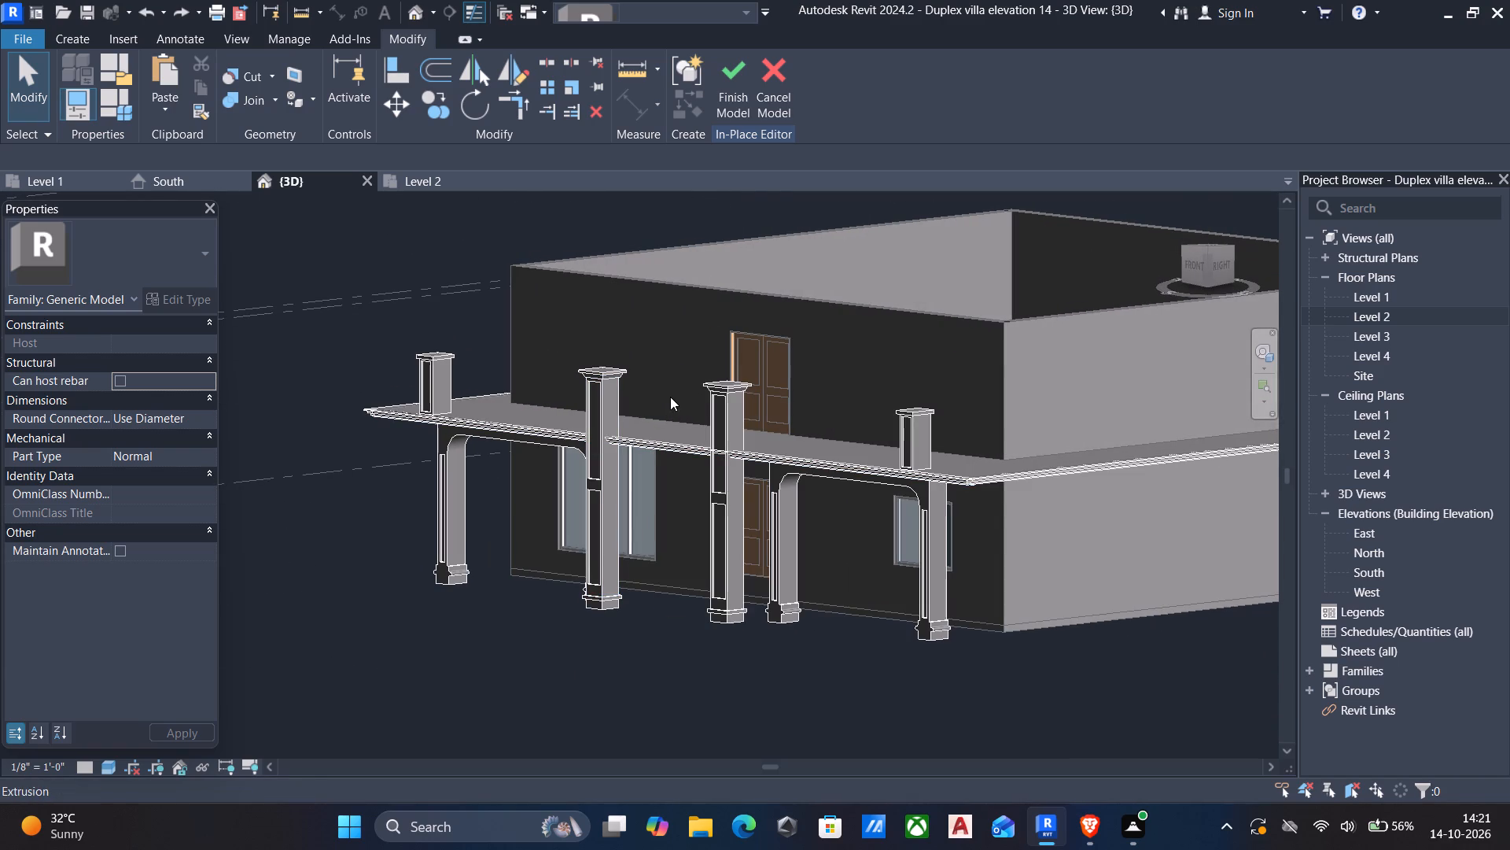
{"action": "left_click_drag", "start_coordinate": [667, 369], "coordinate": [779, 640]}
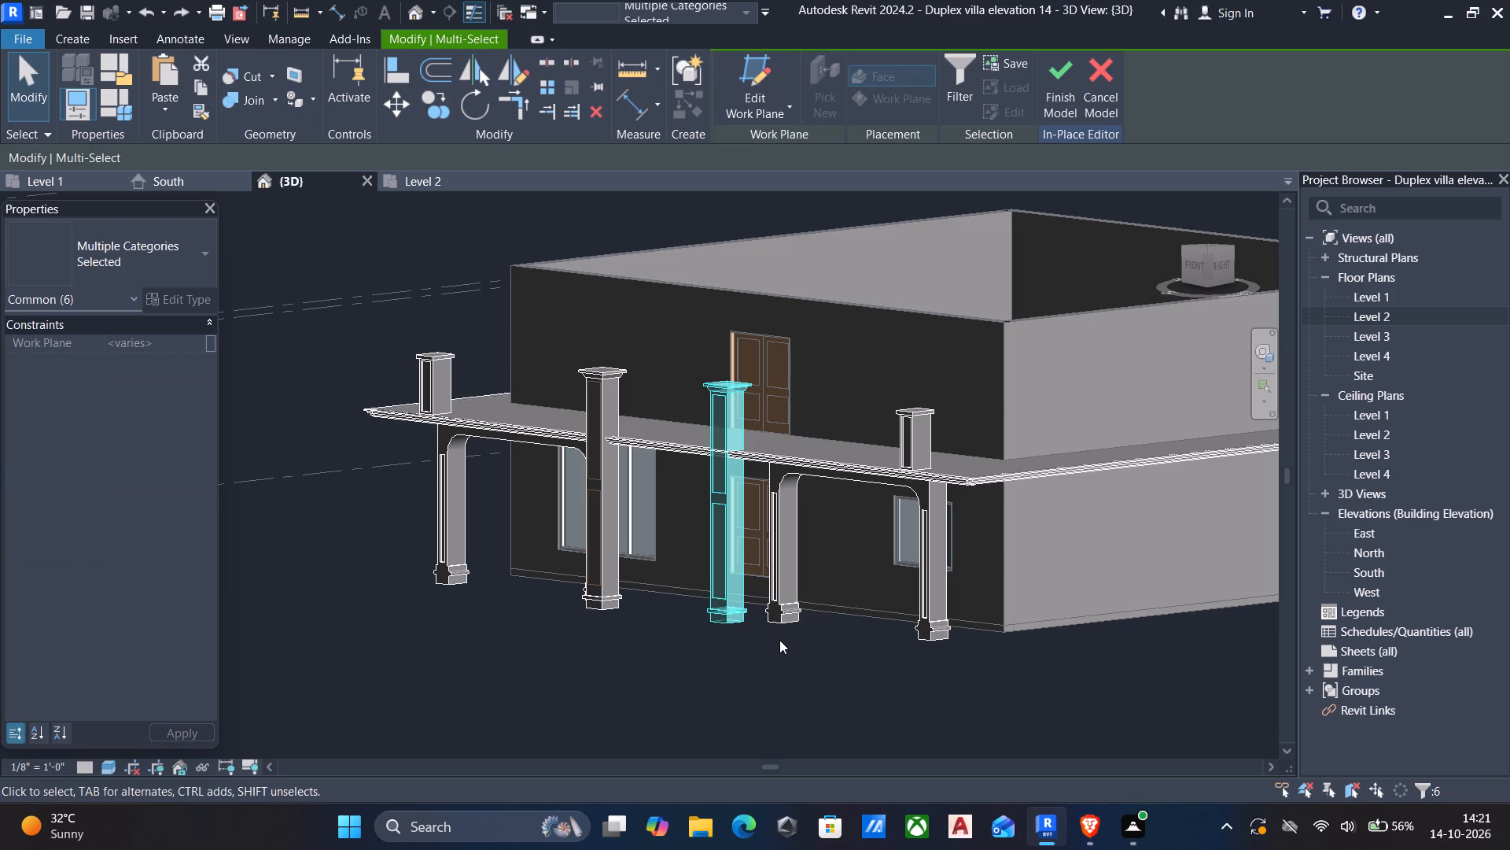
{"action": "key", "text": "Delete"}
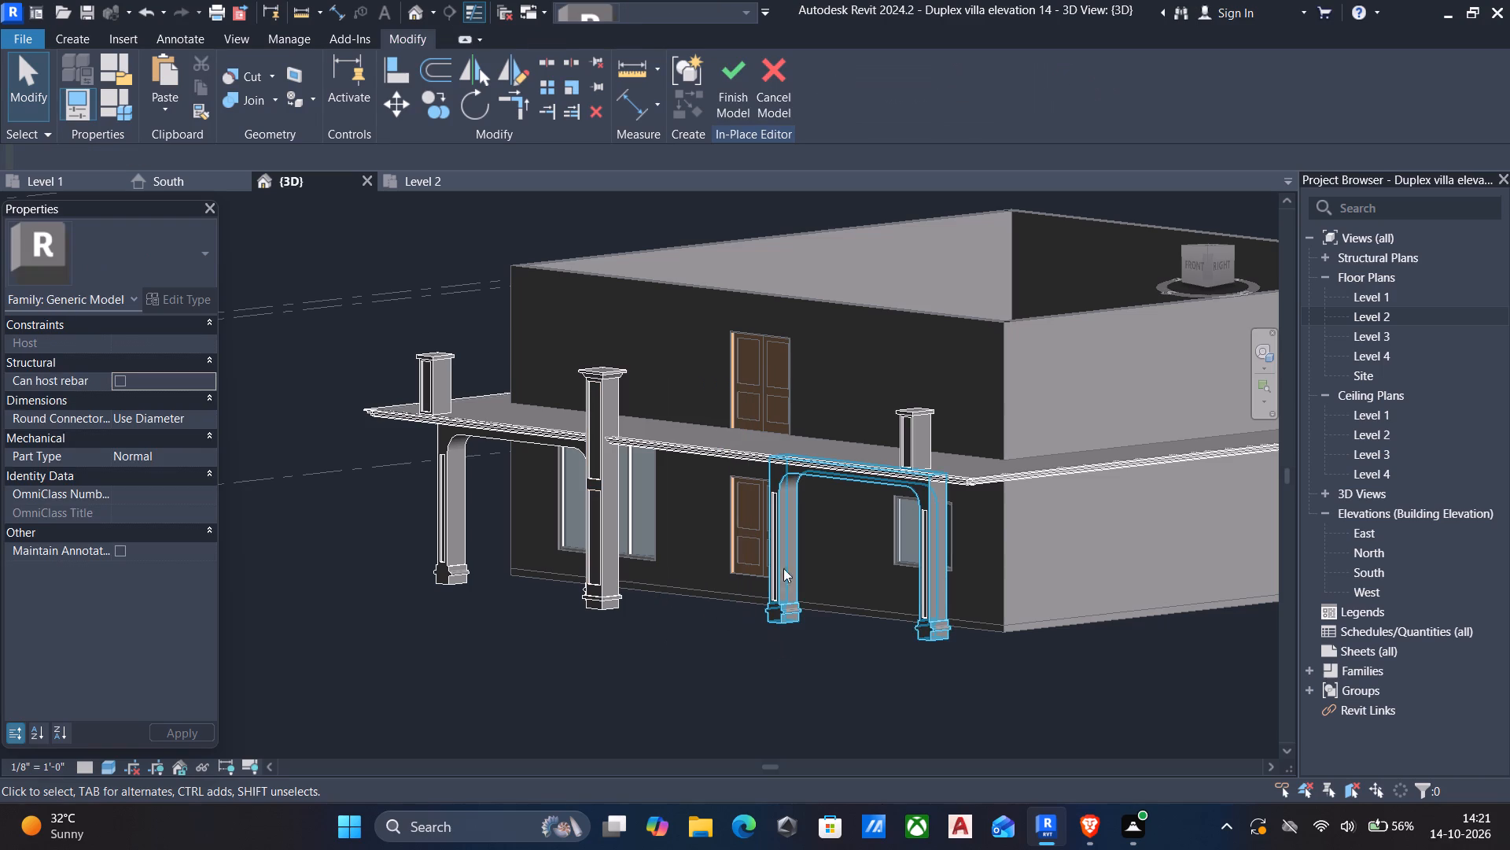
Copy the remaining tall entrance column straight along Level 1 to the other side of the doors, just short of the arch column.
{"action": "left_click", "coordinate": [1194, 270]}
{"action": "scroll", "coordinate": [624, 493], "scroll_direction": "up", "scroll_amount": 5}
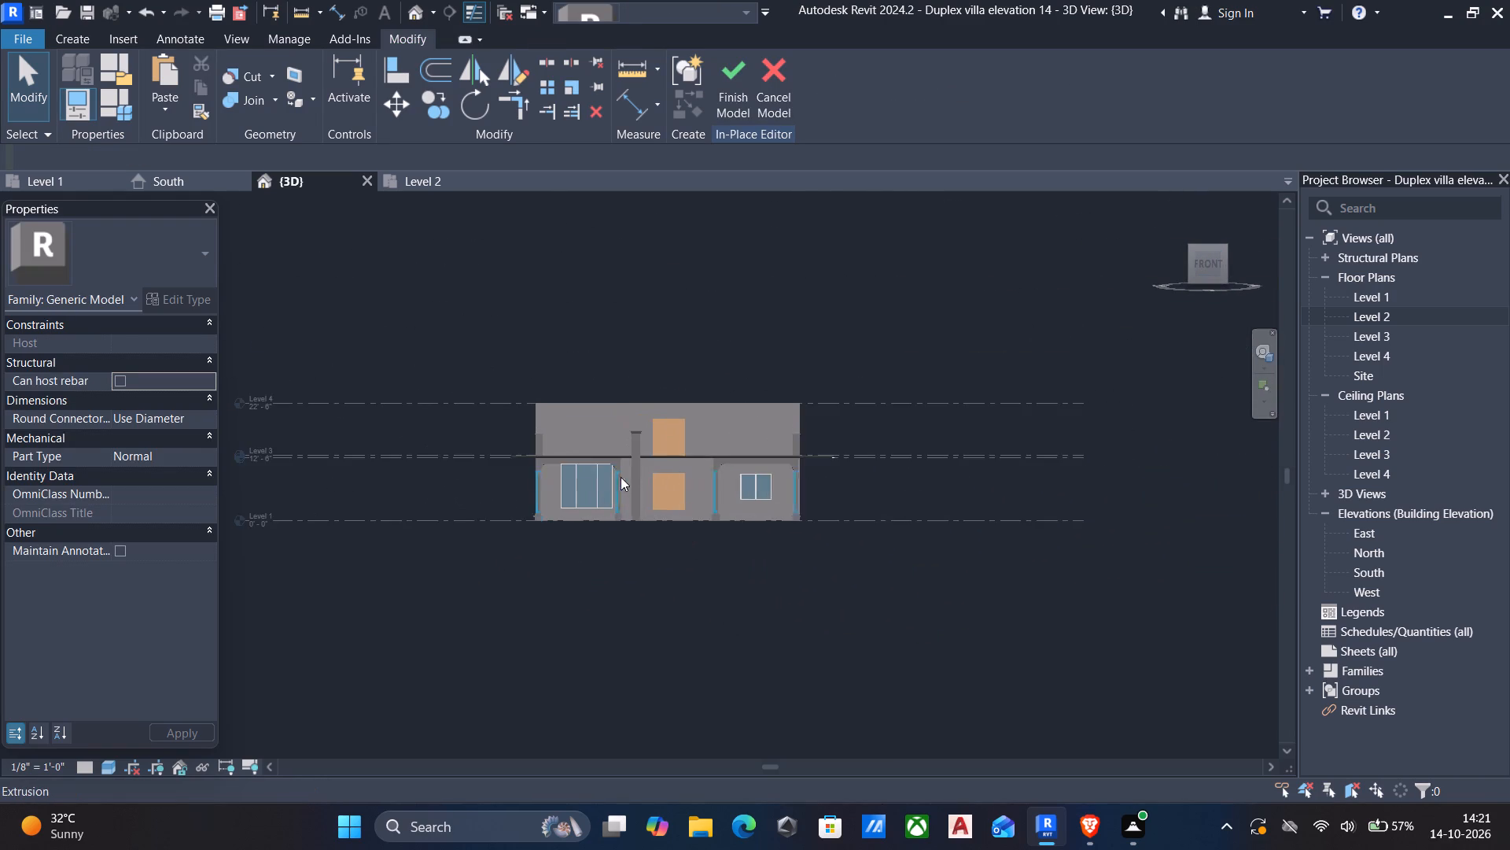
{"action": "scroll", "coordinate": [633, 485], "scroll_direction": "up", "scroll_amount": 6}
{"action": "scroll", "coordinate": [637, 364], "scroll_direction": "up", "scroll_amount": 5}
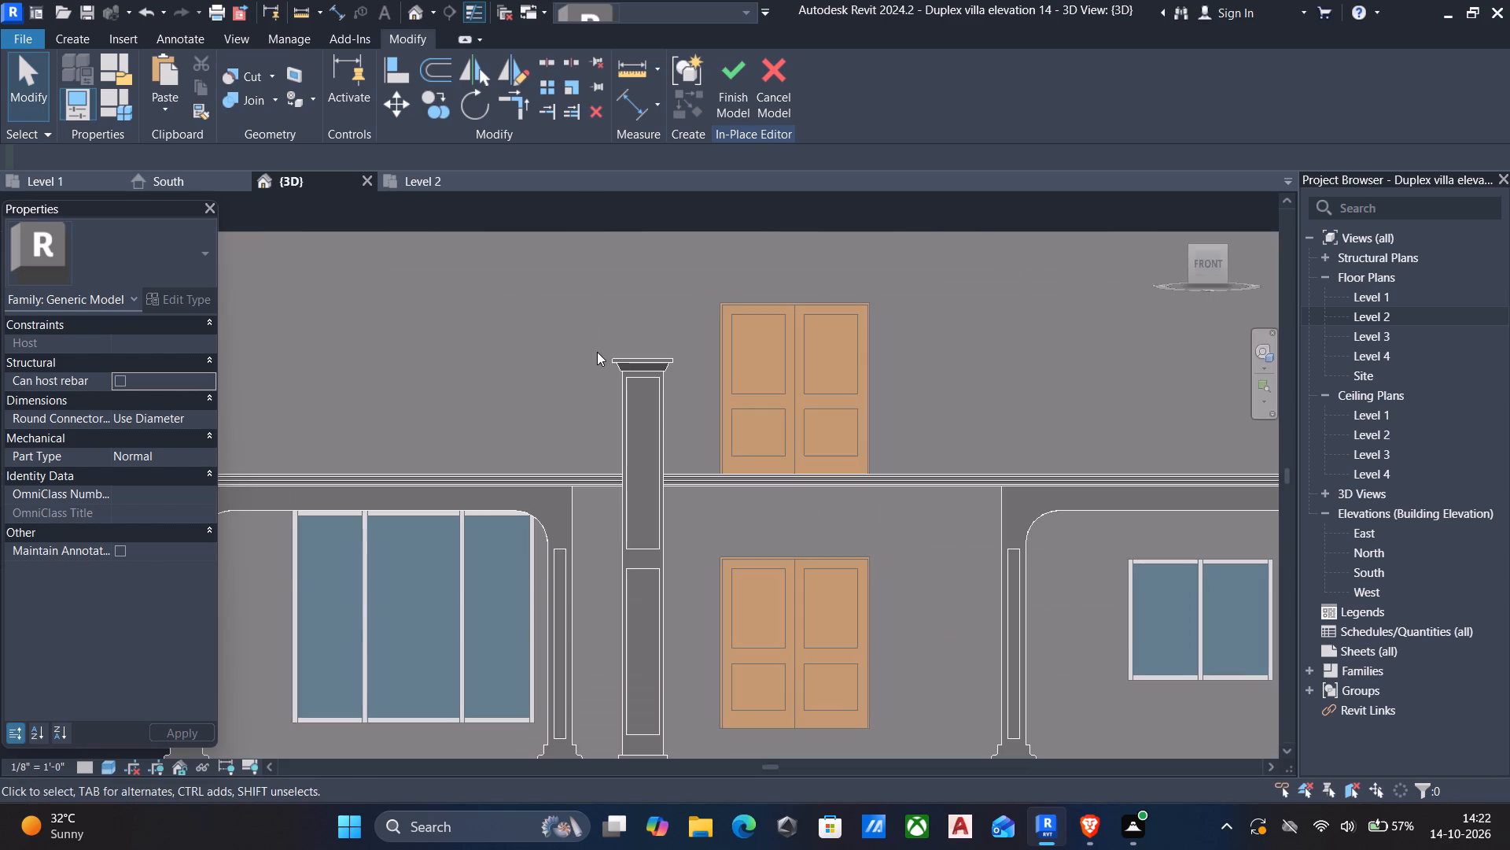
{"action": "scroll", "coordinate": [588, 347], "scroll_direction": "down", "scroll_amount": 3}
{"action": "left_click_drag", "start_coordinate": [587, 346], "coordinate": [680, 661]}
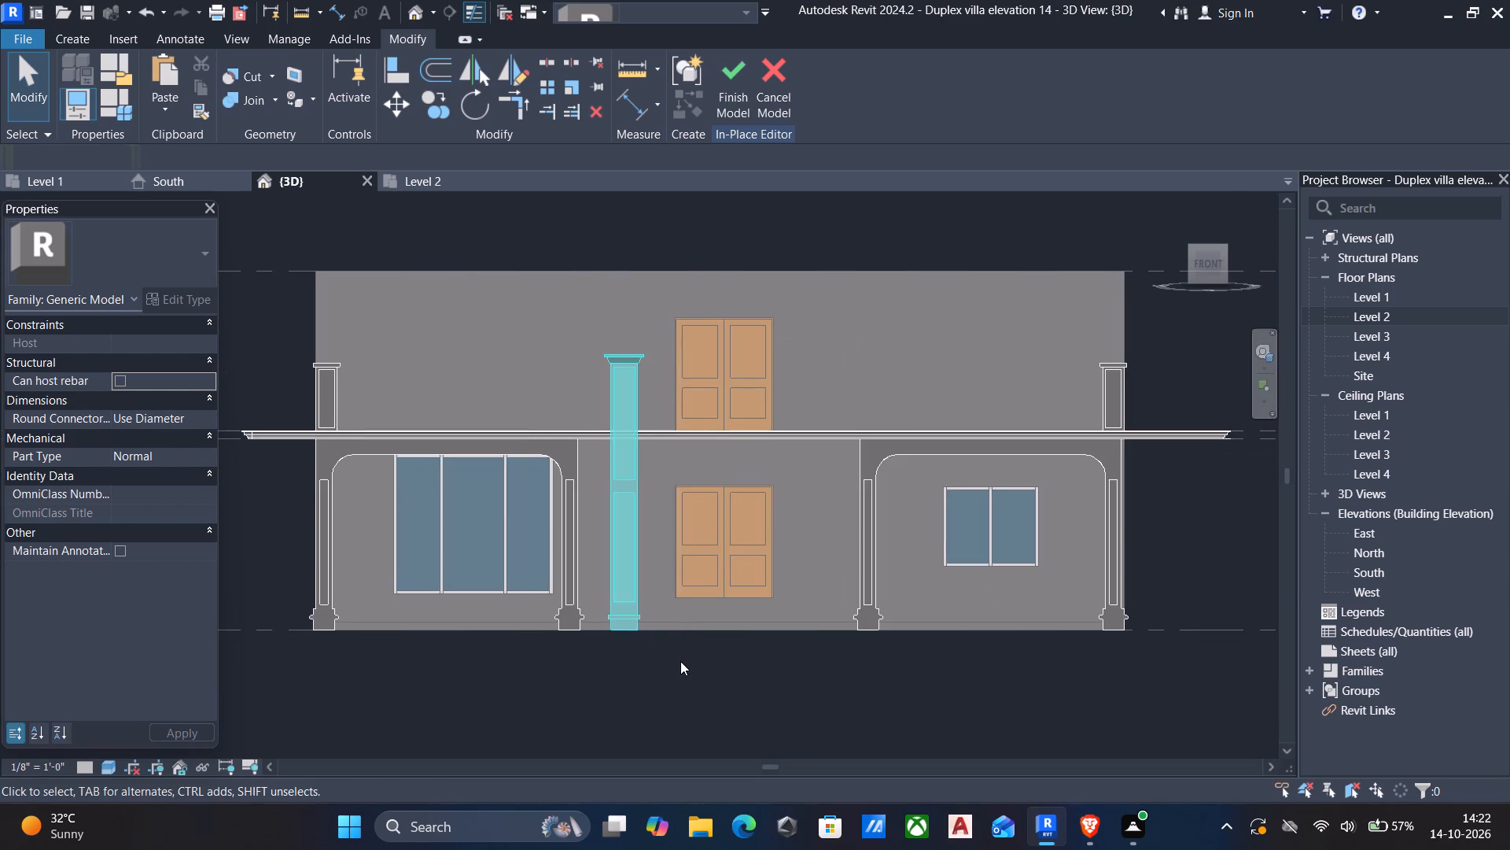
{"action": "key", "text": "c"}
{"action": "key", "text": "o"}
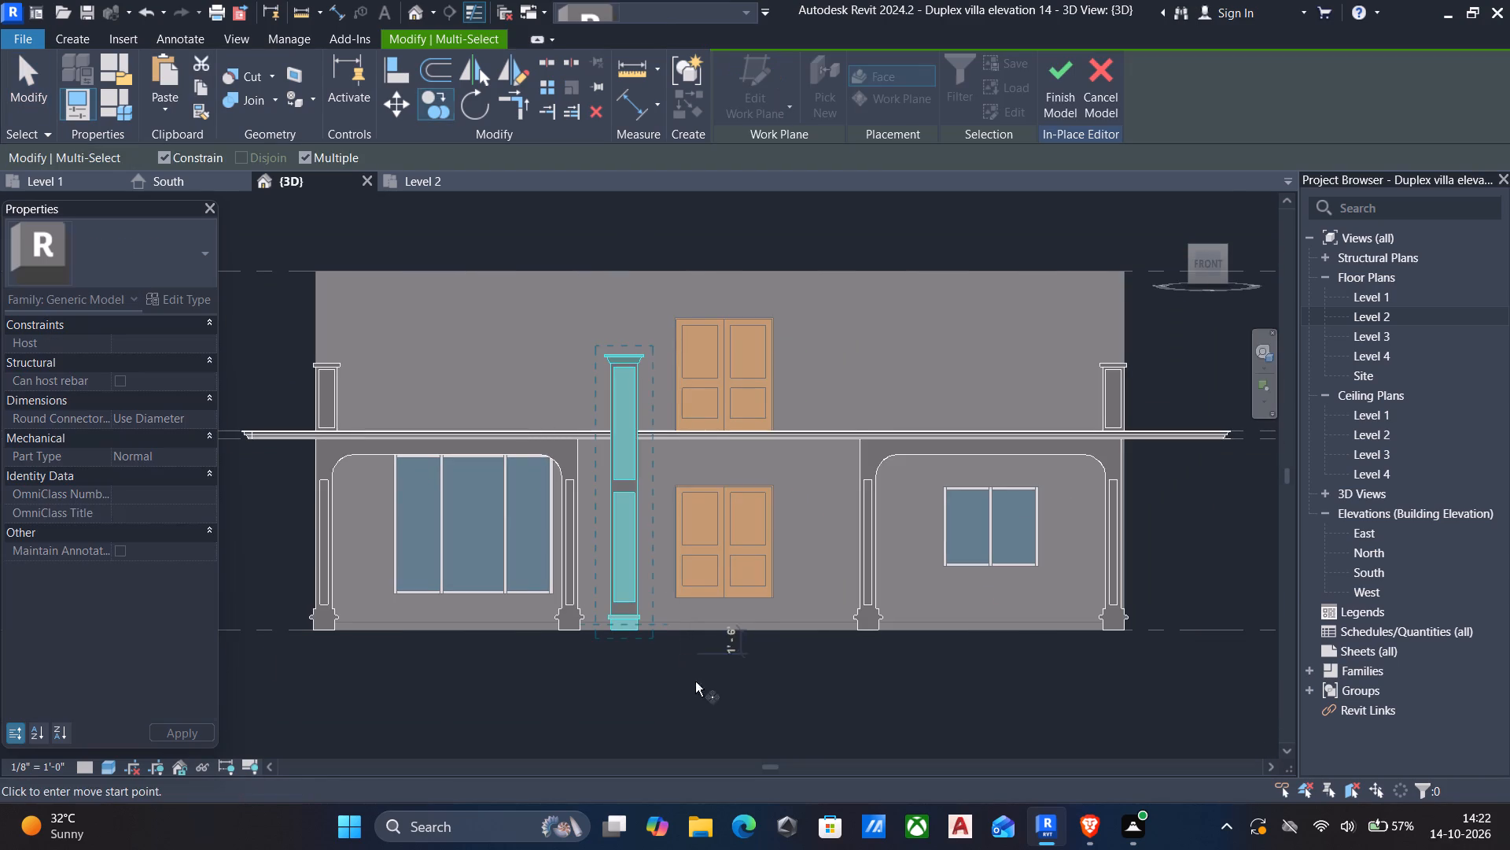
{"action": "scroll", "coordinate": [674, 670], "scroll_direction": "up", "scroll_amount": 5}
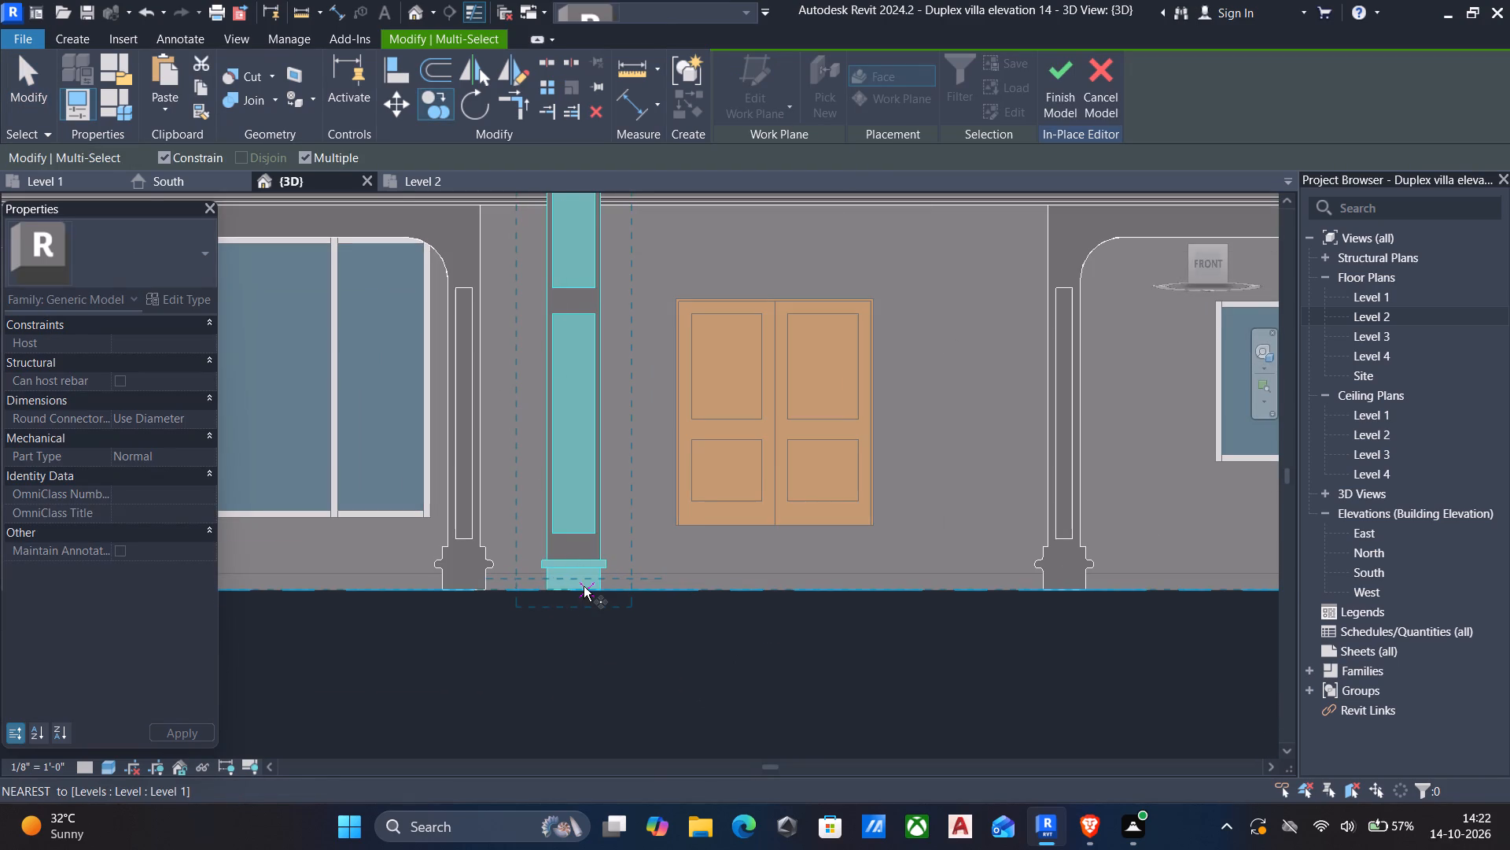
{"action": "left_click", "coordinate": [602, 589]}
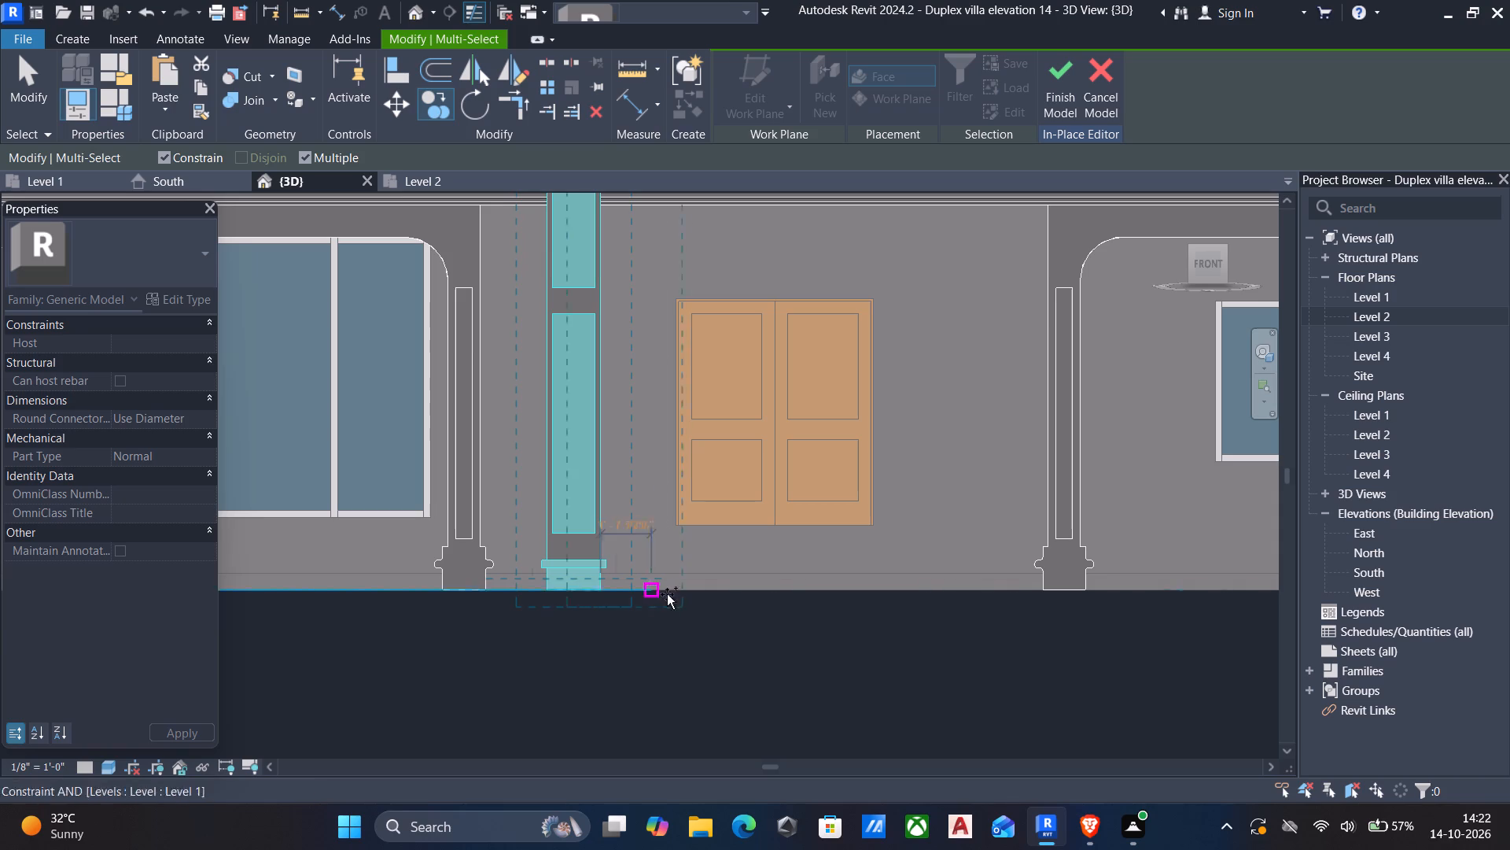
{"action": "left_click", "coordinate": [1022, 599]}
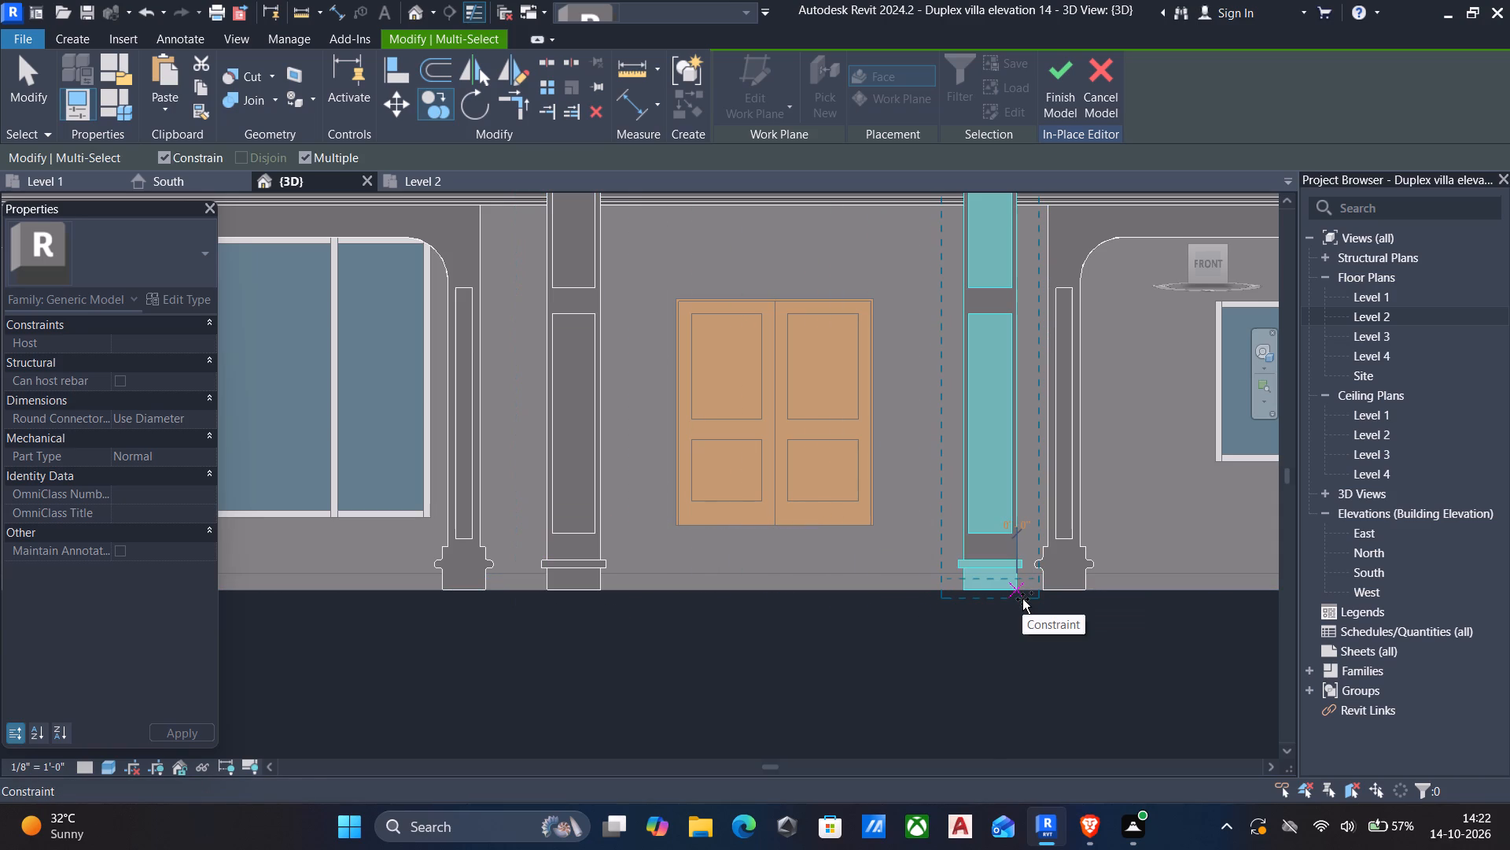
{"action": "key", "text": "Escape"}
Nudge the copied tall column two increments toward the entrance doors and deselect it.
{"action": "scroll", "coordinate": [1022, 599], "scroll_direction": "down", "scroll_amount": 4}
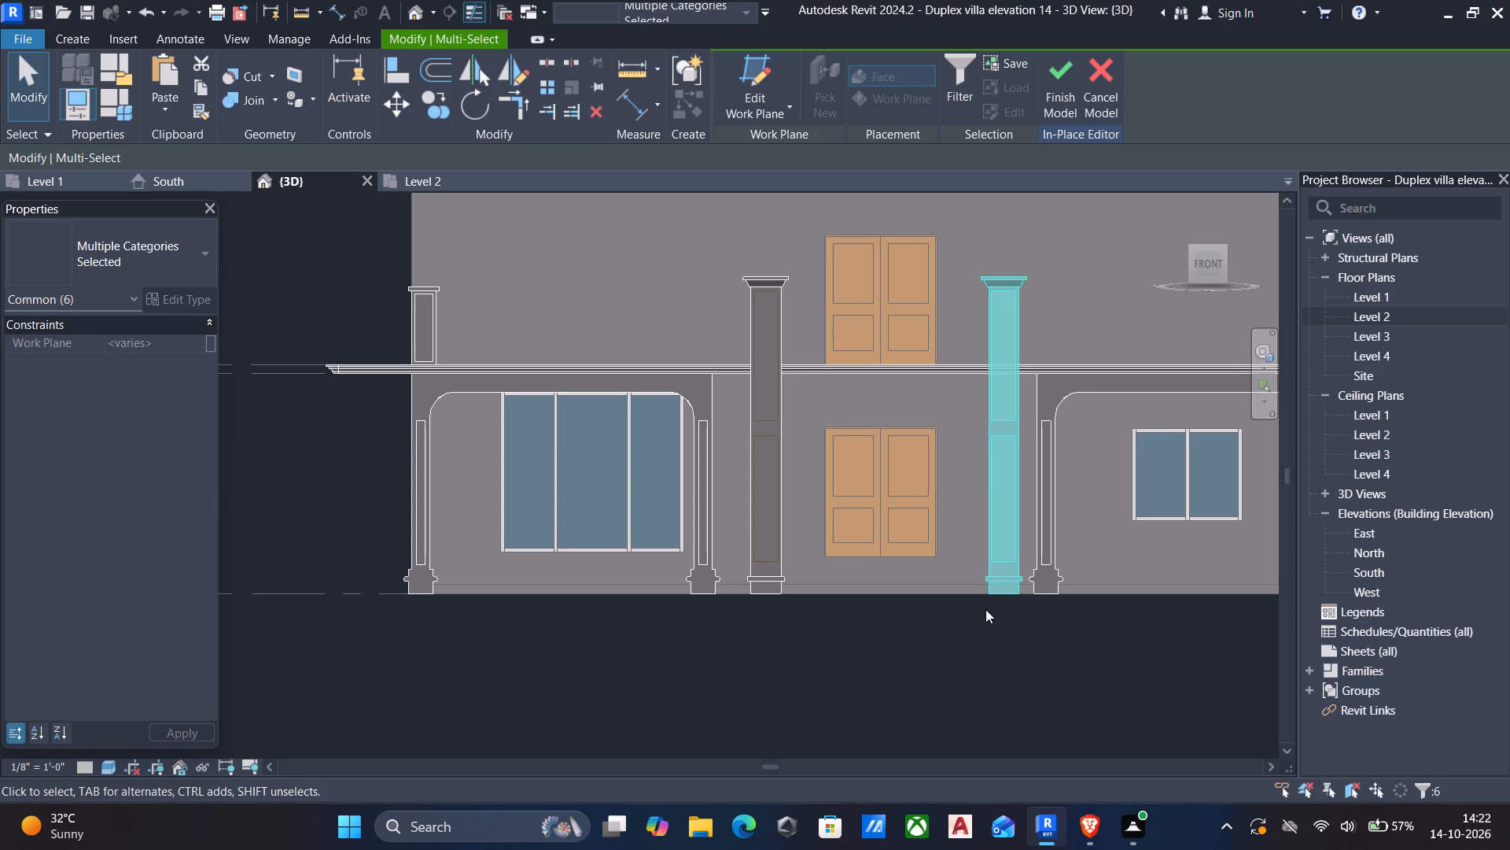
{"action": "key", "text": "Left"}
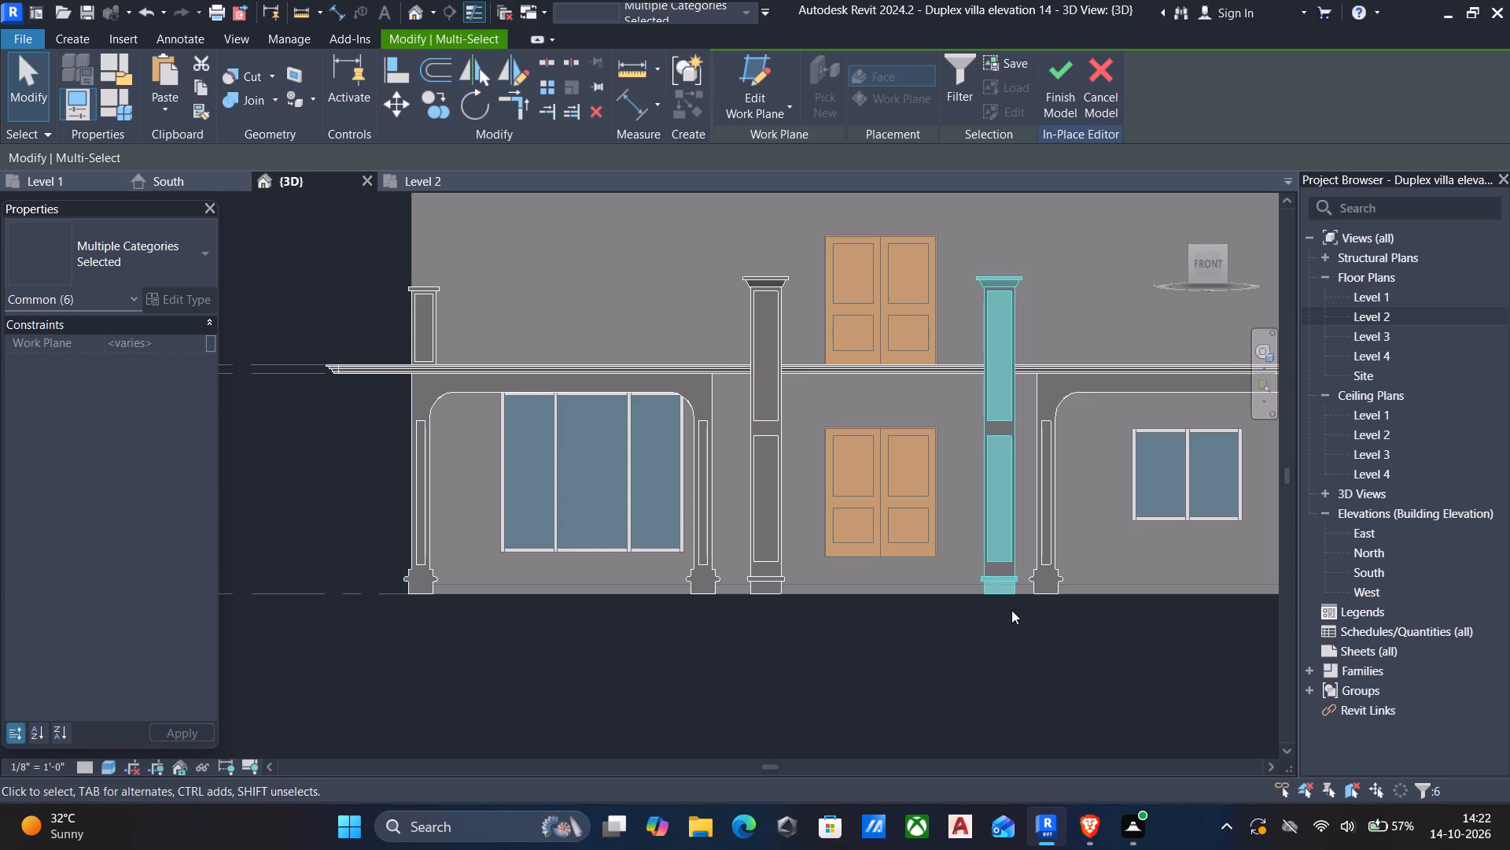
{"action": "key", "text": "Left"}
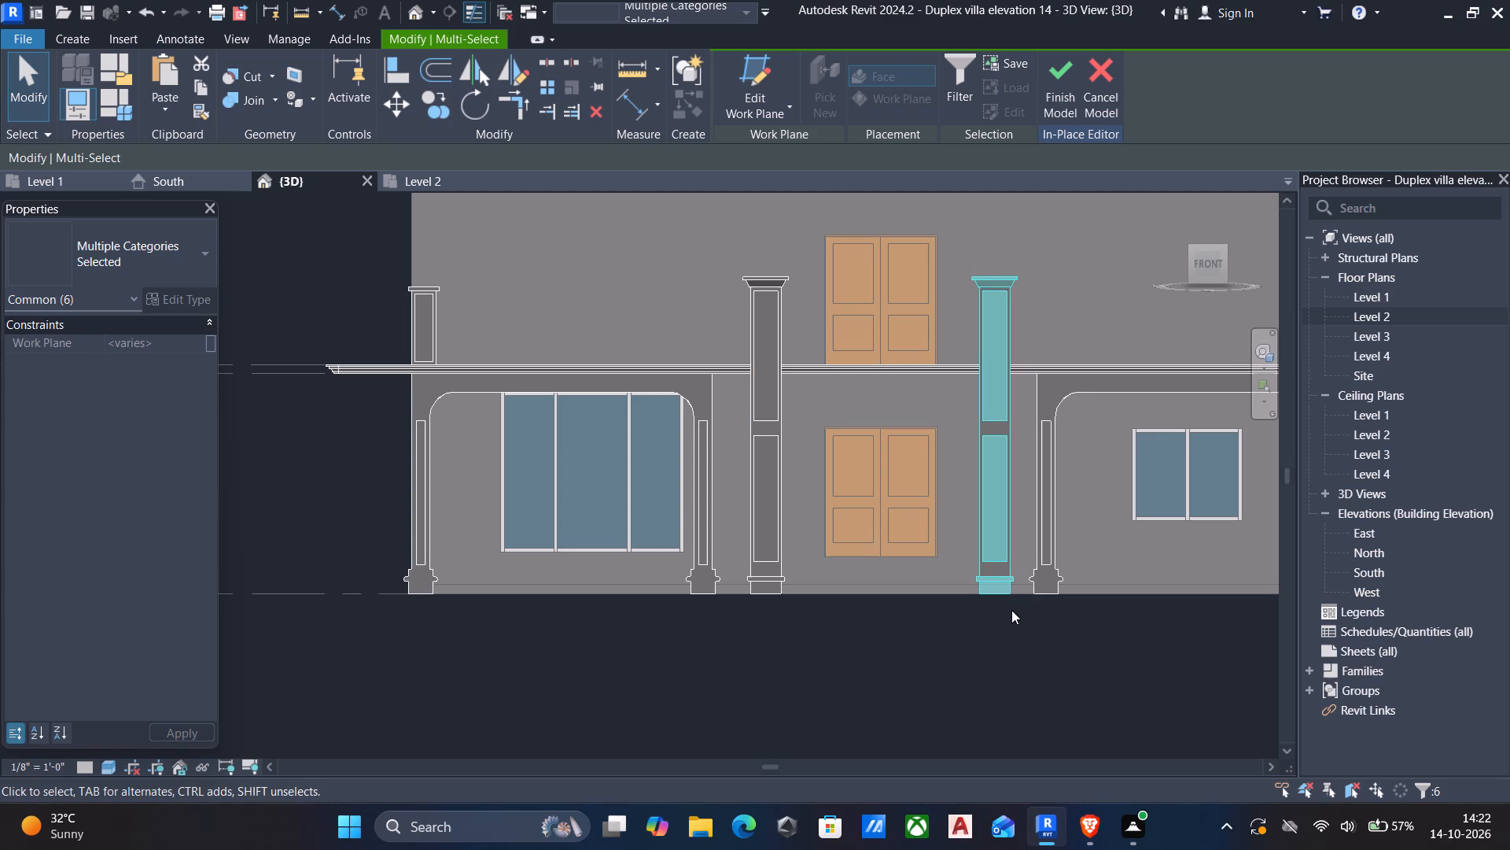
{"action": "key", "text": "Escape"}
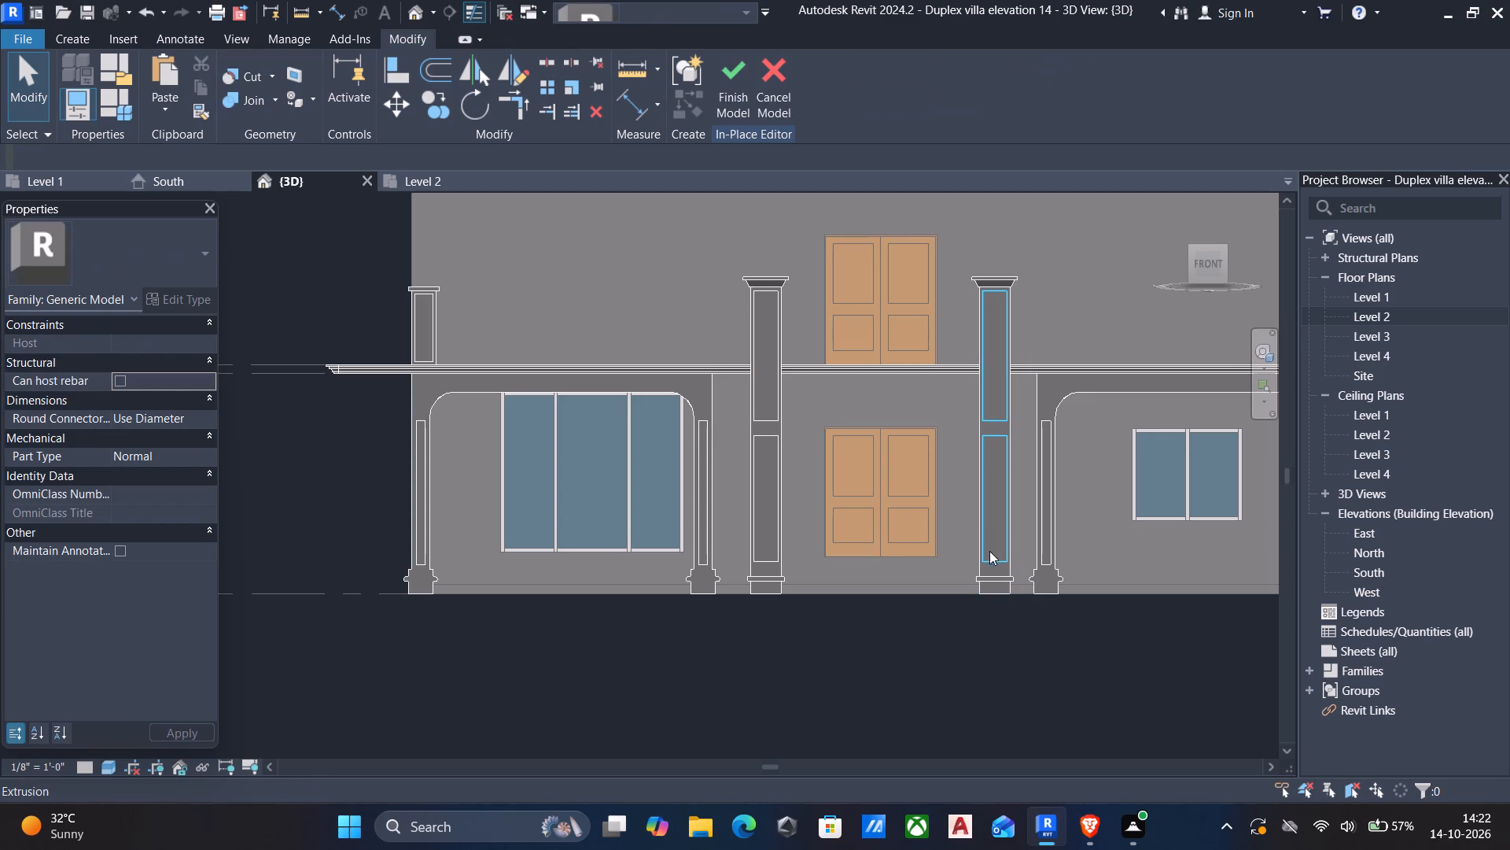
Finish the in-place porch model with both tall entrance columns in place.
{"action": "scroll", "coordinate": [1003, 438], "scroll_direction": "down", "scroll_amount": 2}
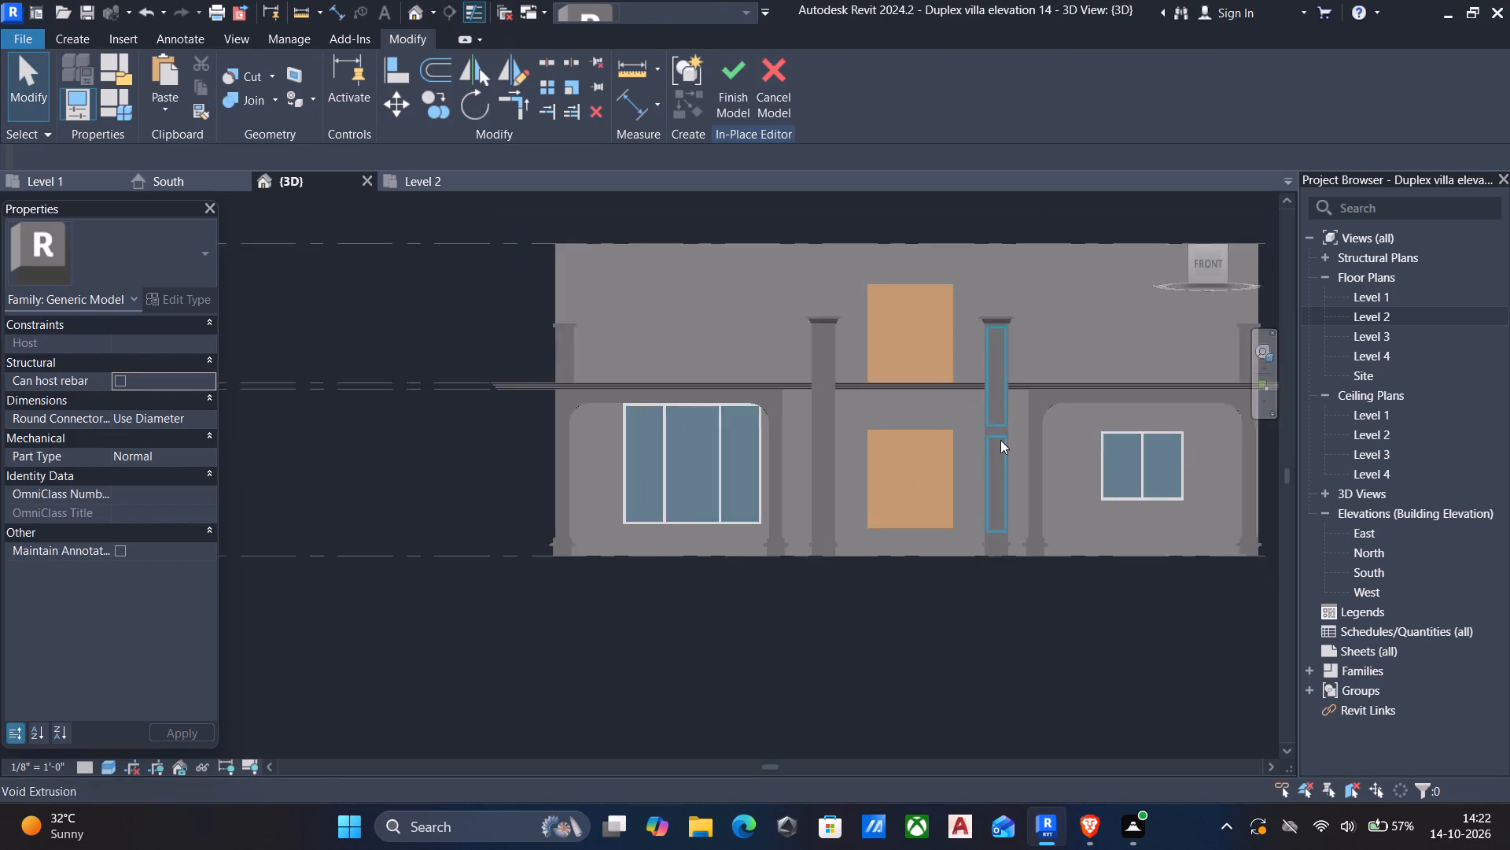
{"action": "middle_click_drag", "start_coordinate": [956, 486], "coordinate": [965, 606], "text": "shift"}
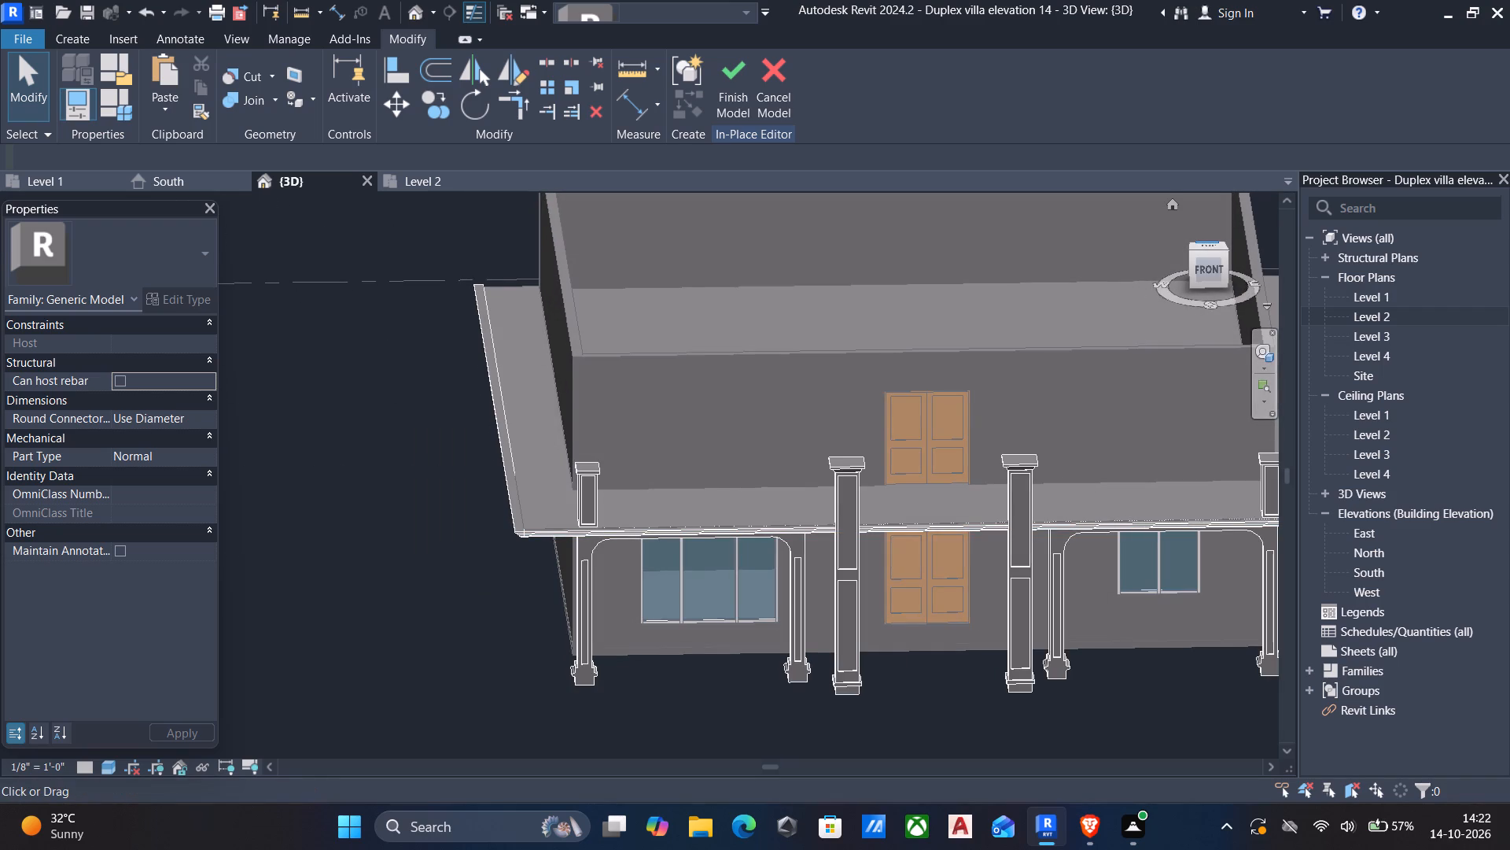
{"action": "left_click", "coordinate": [1207, 246]}
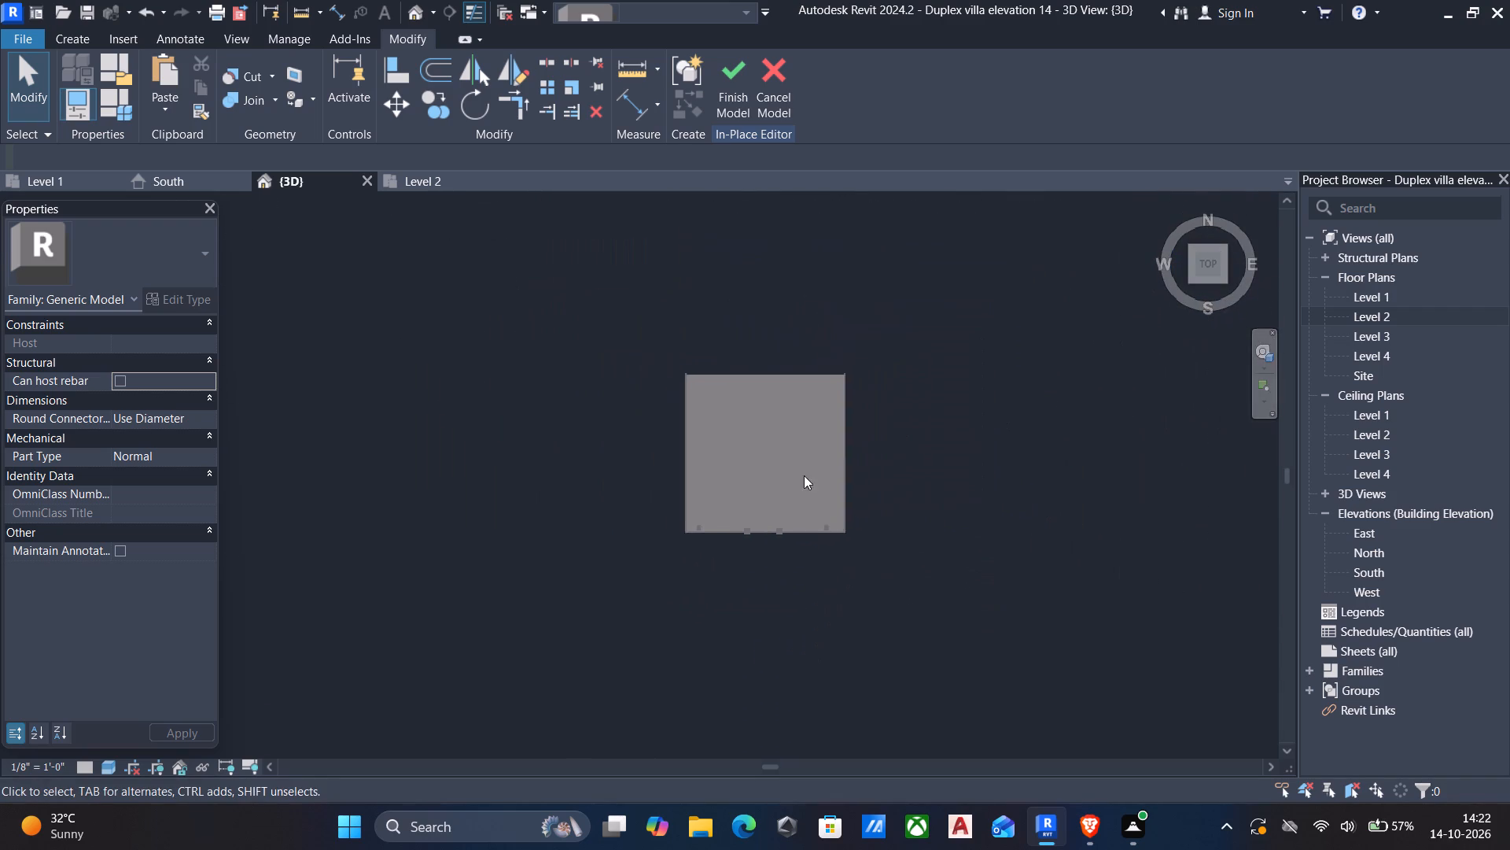
{"action": "scroll", "coordinate": [668, 575], "scroll_direction": "up", "scroll_amount": 5}
{"action": "scroll", "coordinate": [562, 582], "scroll_direction": "up", "scroll_amount": 5}
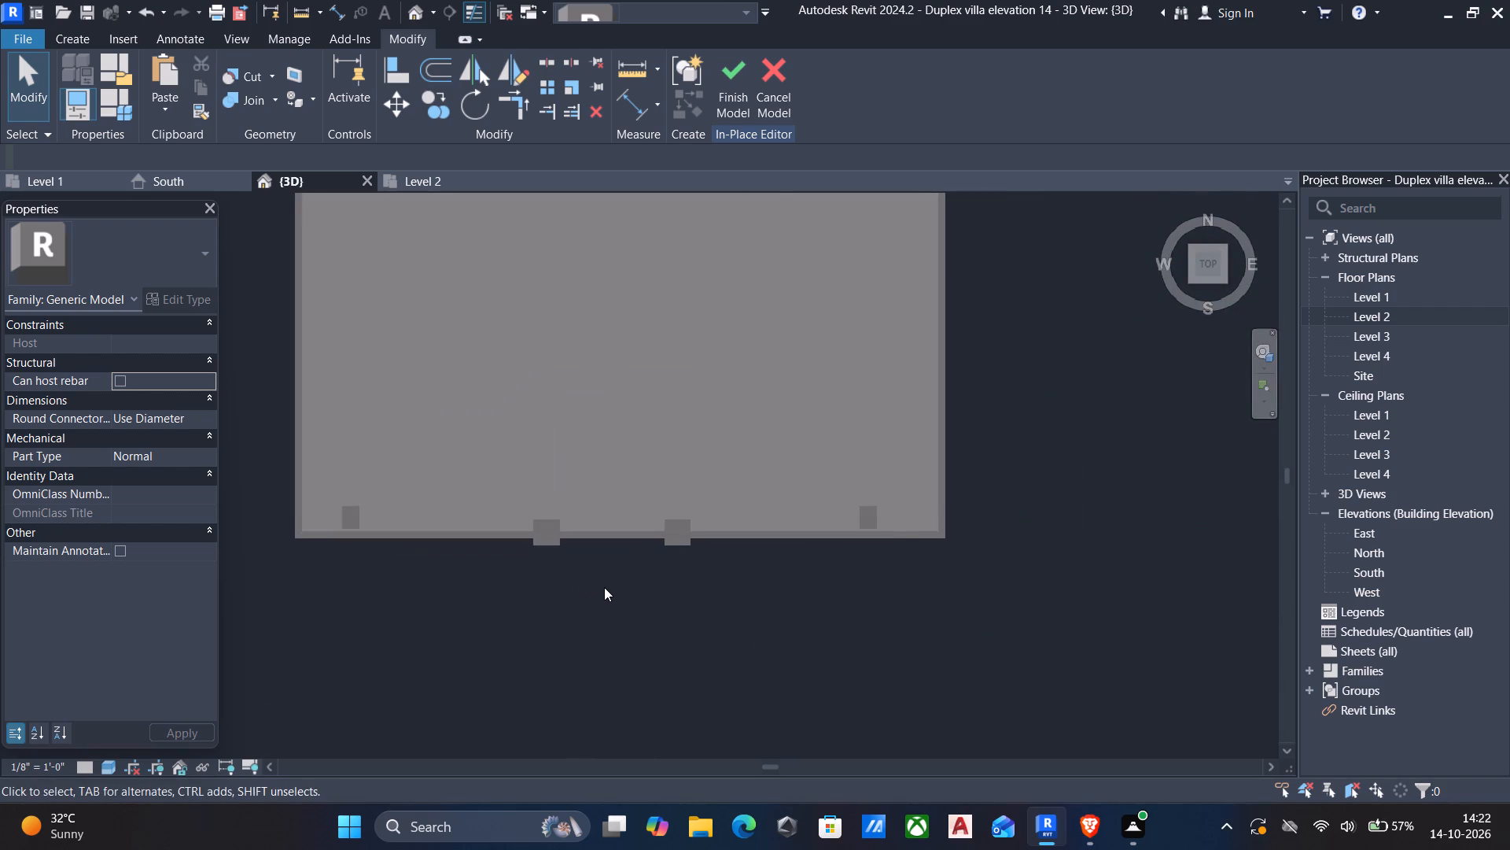
{"action": "scroll", "coordinate": [604, 587], "scroll_direction": "up", "scroll_amount": 1}
{"action": "left_click", "coordinate": [736, 74]}
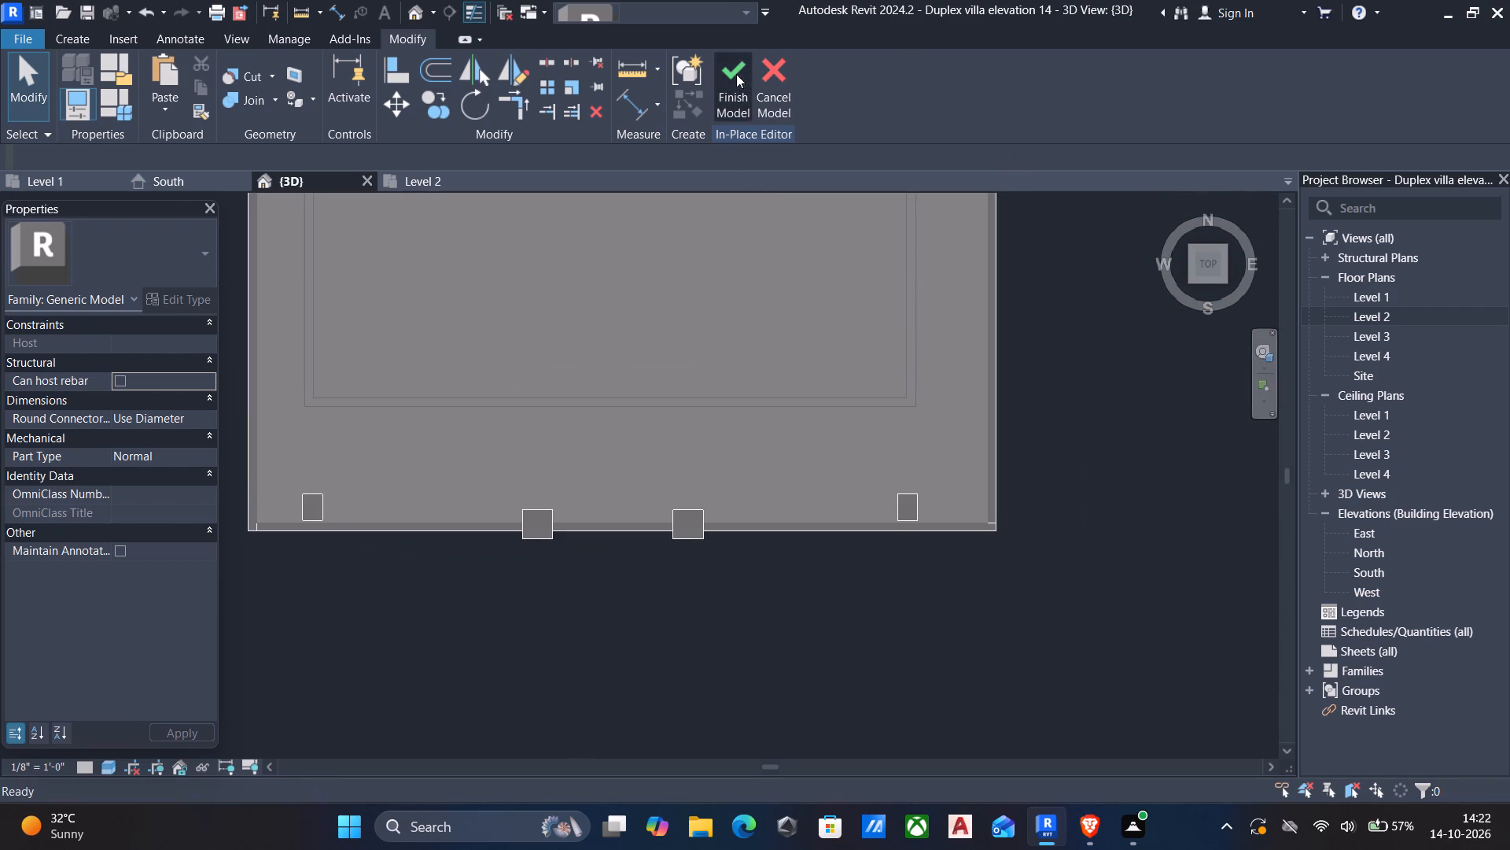
Reopen the porch generic model for in-place editing and start an extrusion on the top face of the left tall column's cap.
{"action": "scroll", "coordinate": [746, 362], "scroll_direction": "down", "scroll_amount": 4}
{"action": "middle_click_drag", "start_coordinate": [731, 382], "coordinate": [772, 222], "text": "shift"}
{"action": "middle_click_drag", "start_coordinate": [760, 275], "coordinate": [752, 268], "text": "shift"}
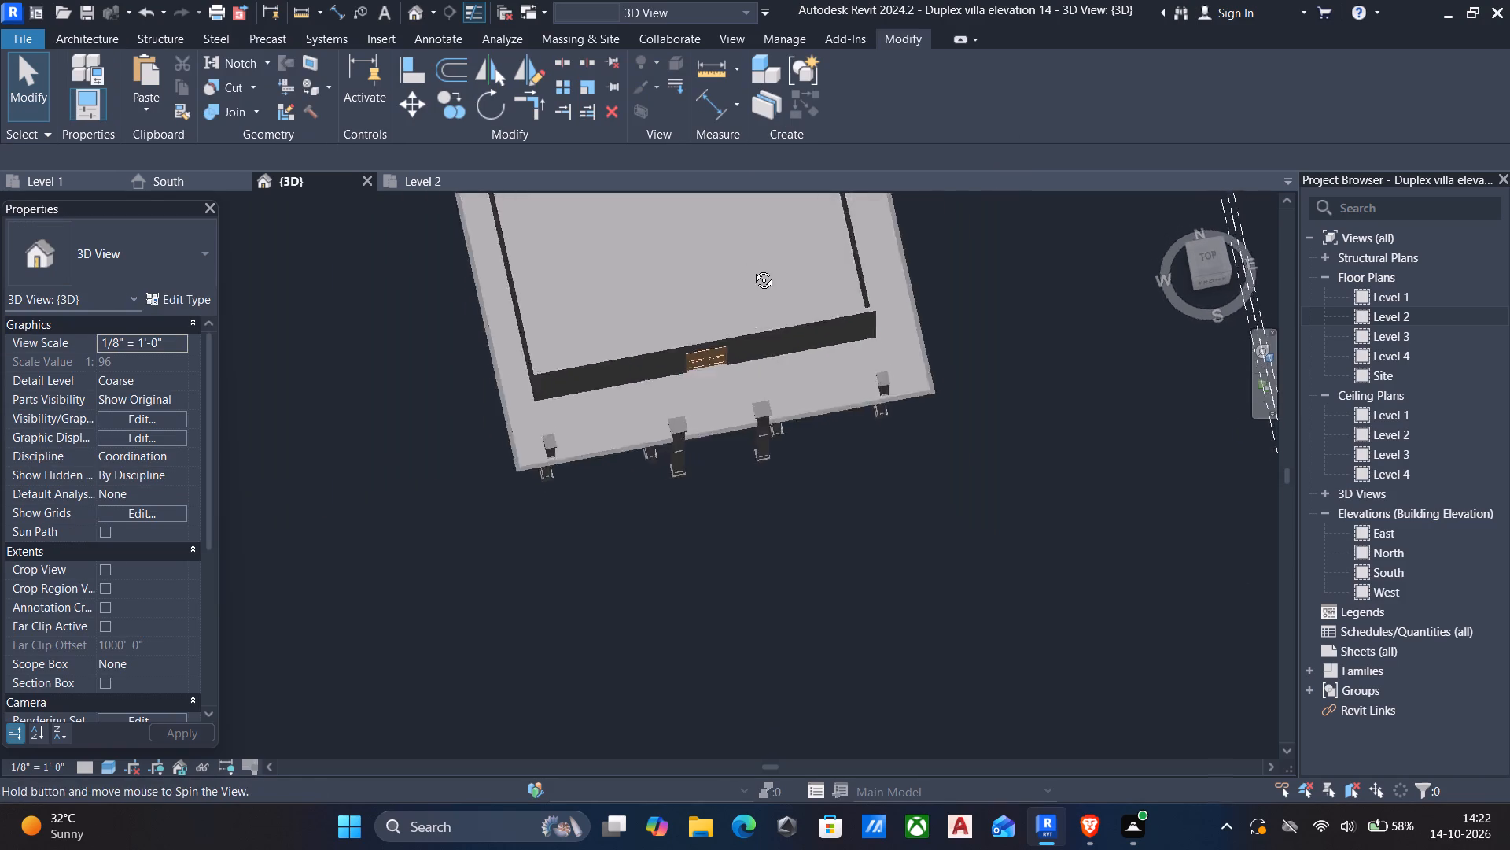
{"action": "middle_click_drag", "start_coordinate": [752, 268], "coordinate": [684, 176], "text": "shift"}
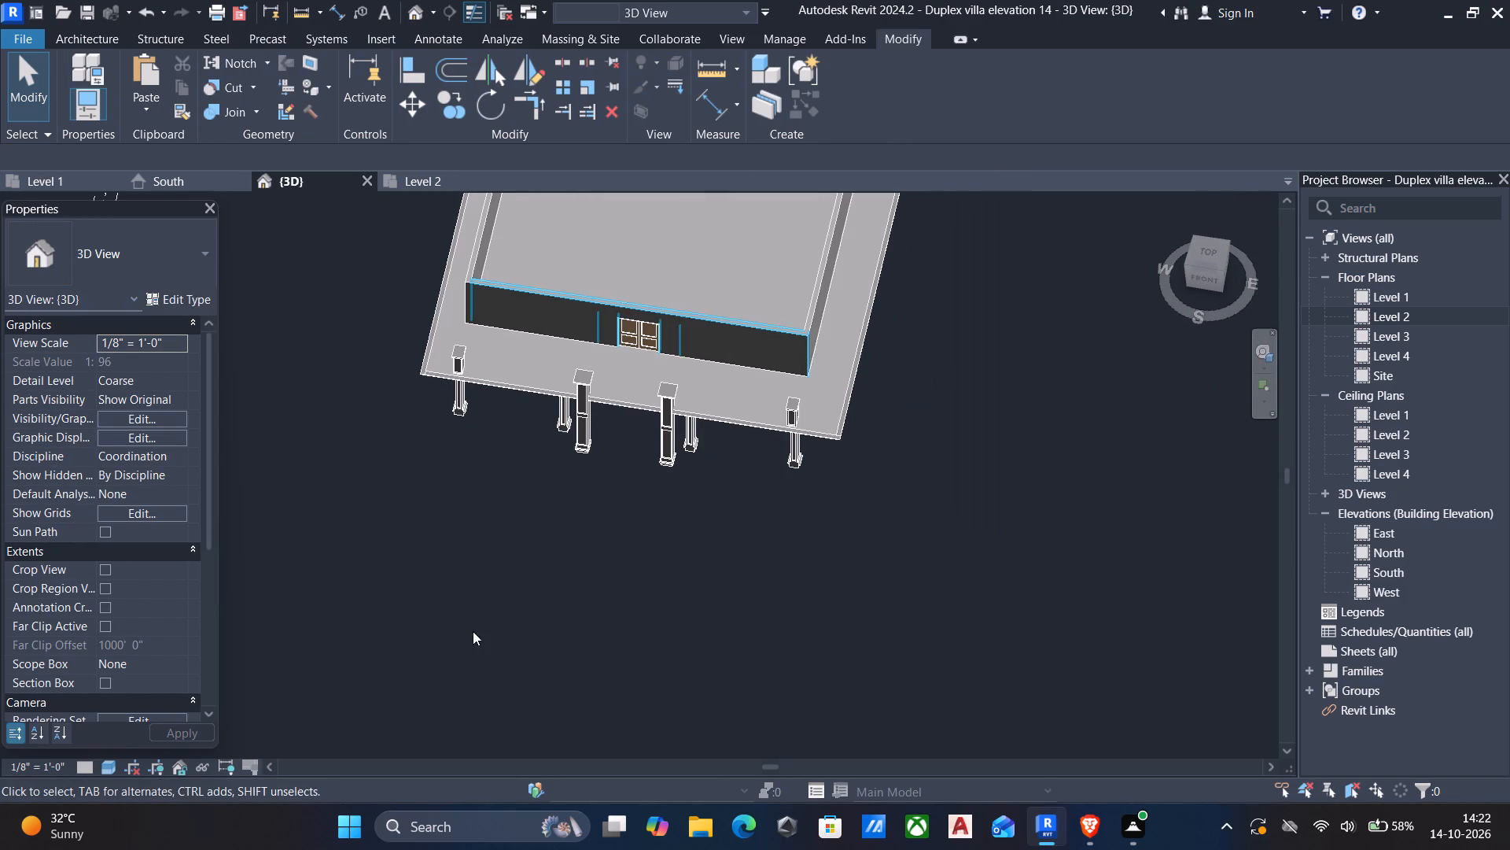
{"action": "left_click", "coordinate": [665, 400]}
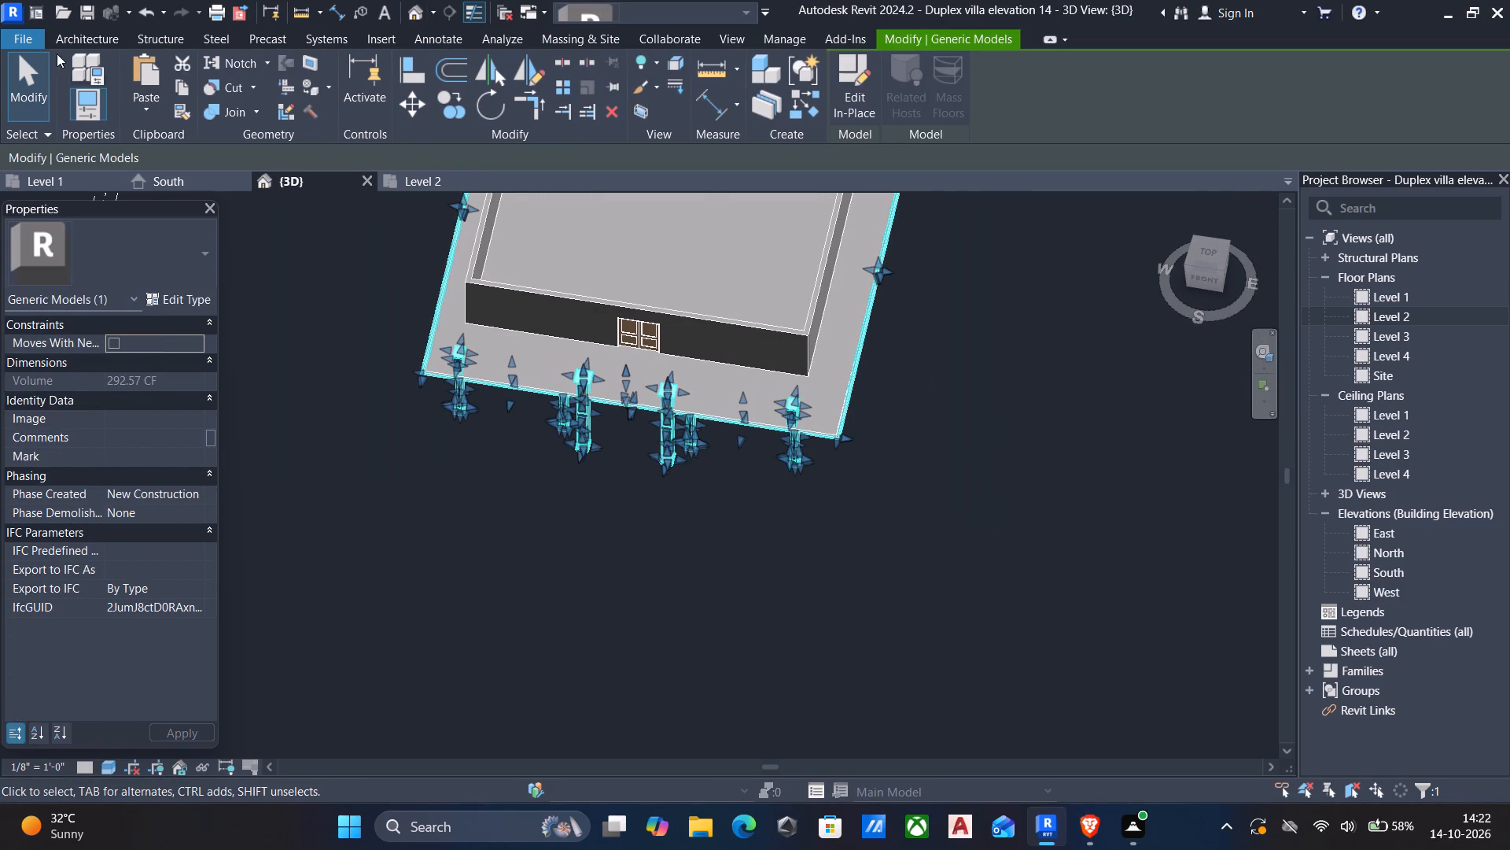
{"action": "left_click", "coordinate": [864, 87]}
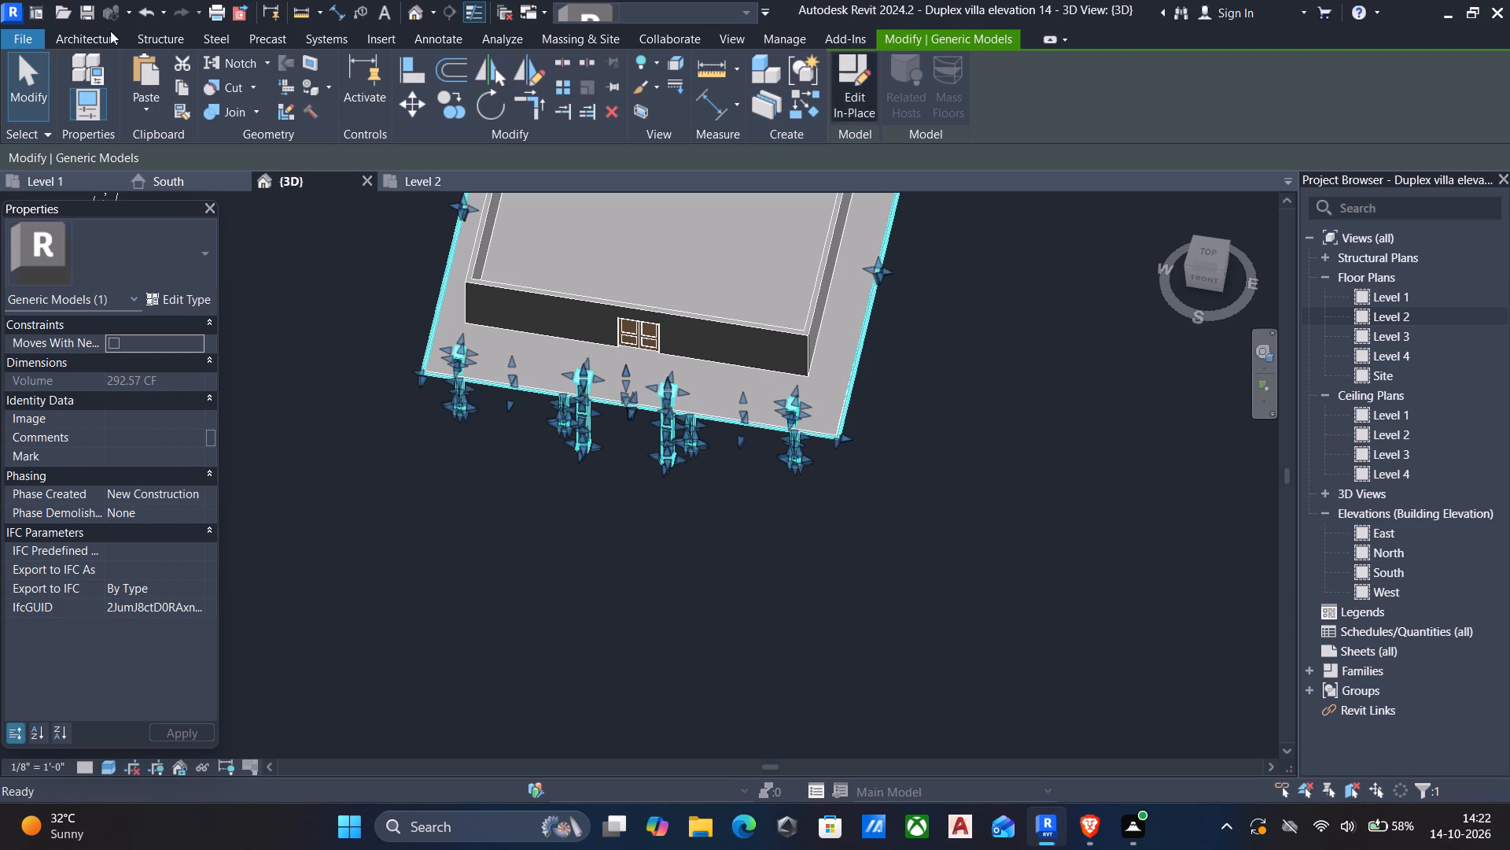
{"action": "left_click", "coordinate": [30, 33]}
{"action": "left_click", "coordinate": [78, 38]}
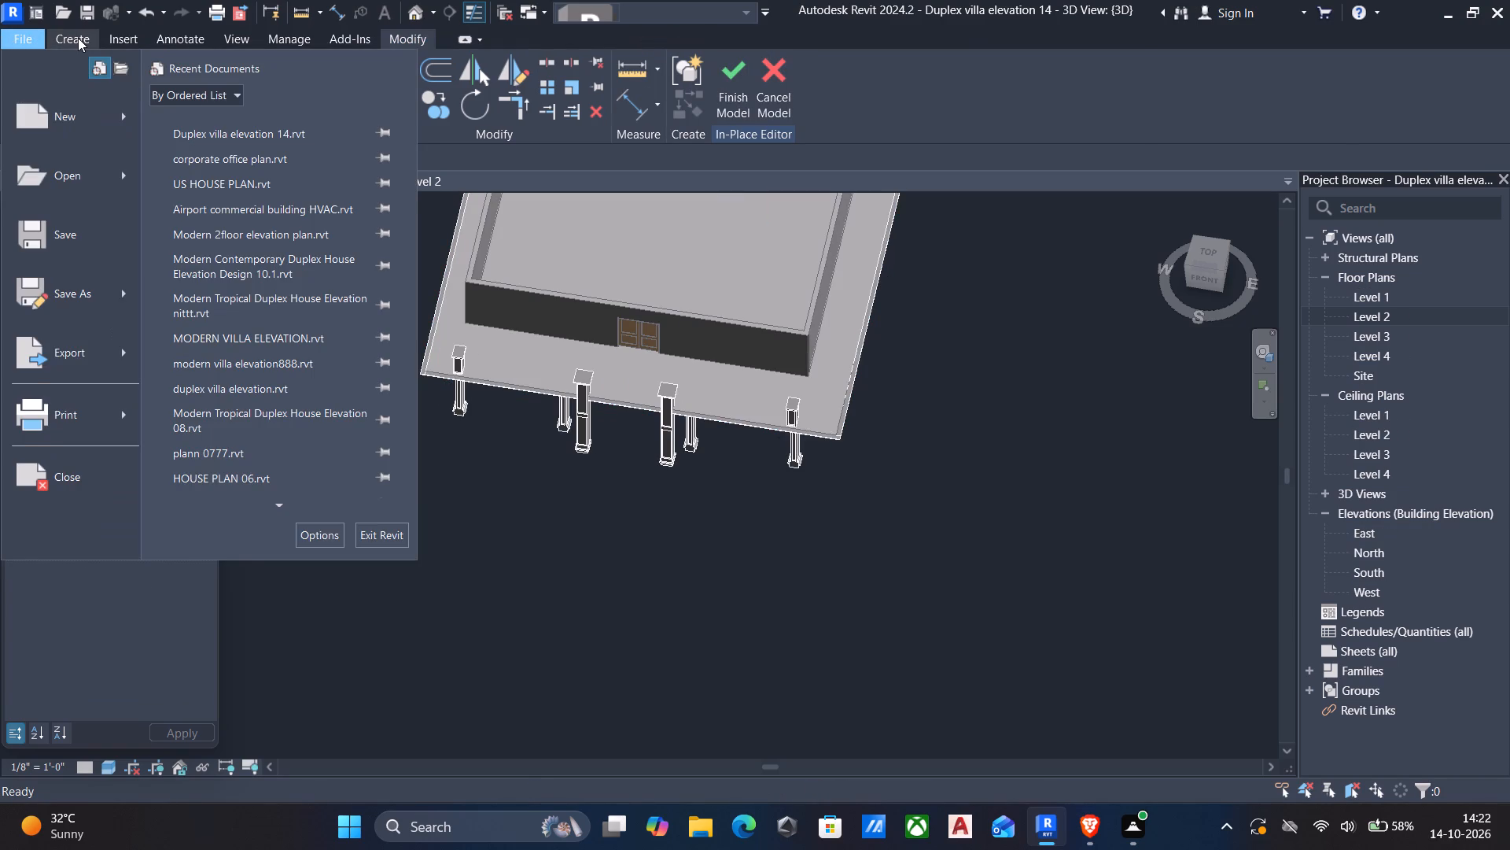
{"action": "left_click", "coordinate": [171, 65]}
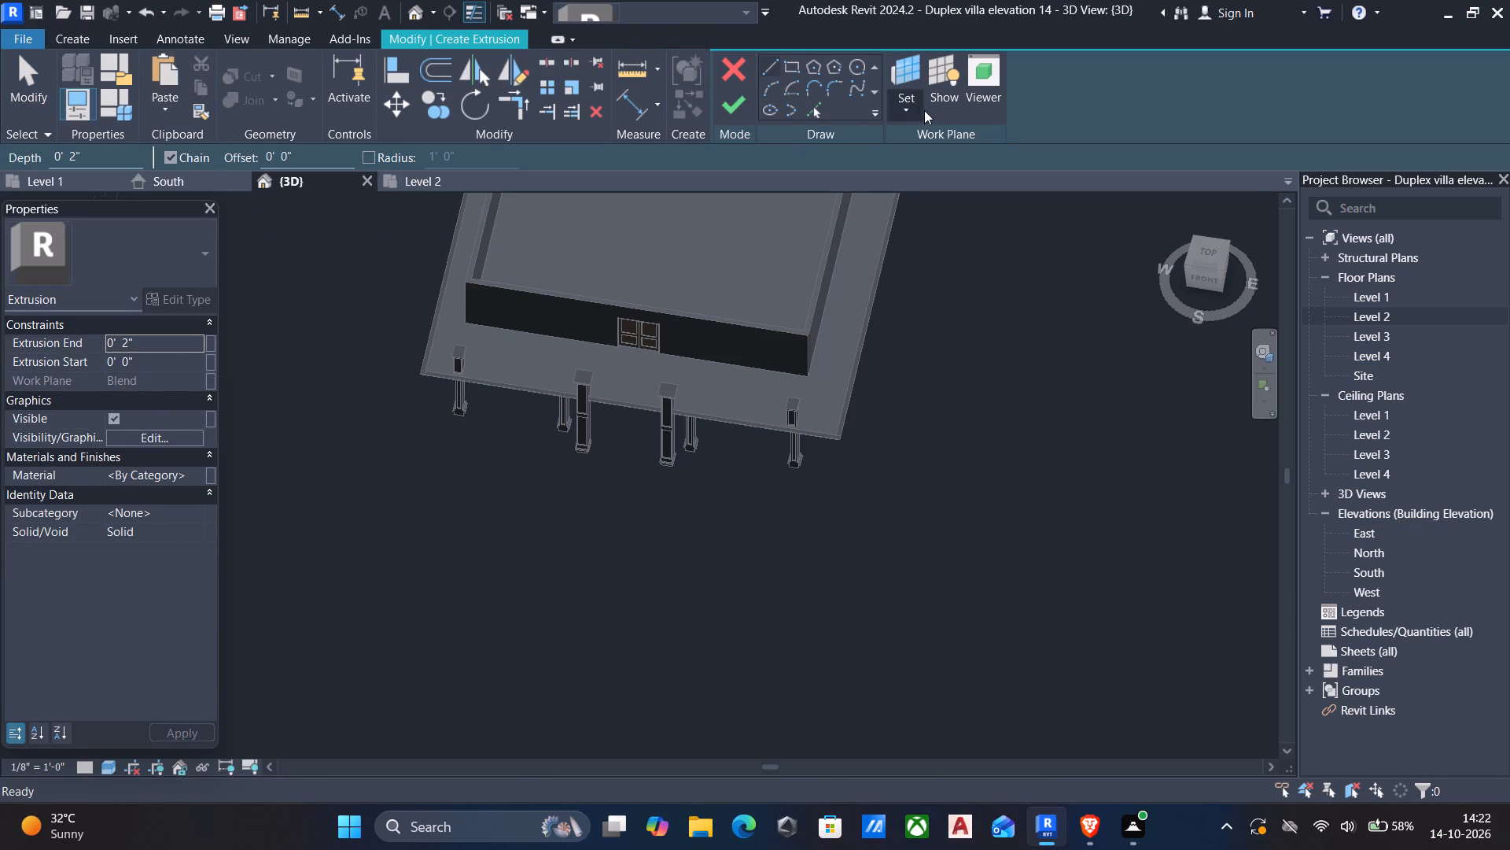
{"action": "left_click", "coordinate": [893, 107]}
{"action": "left_click", "coordinate": [954, 176]}
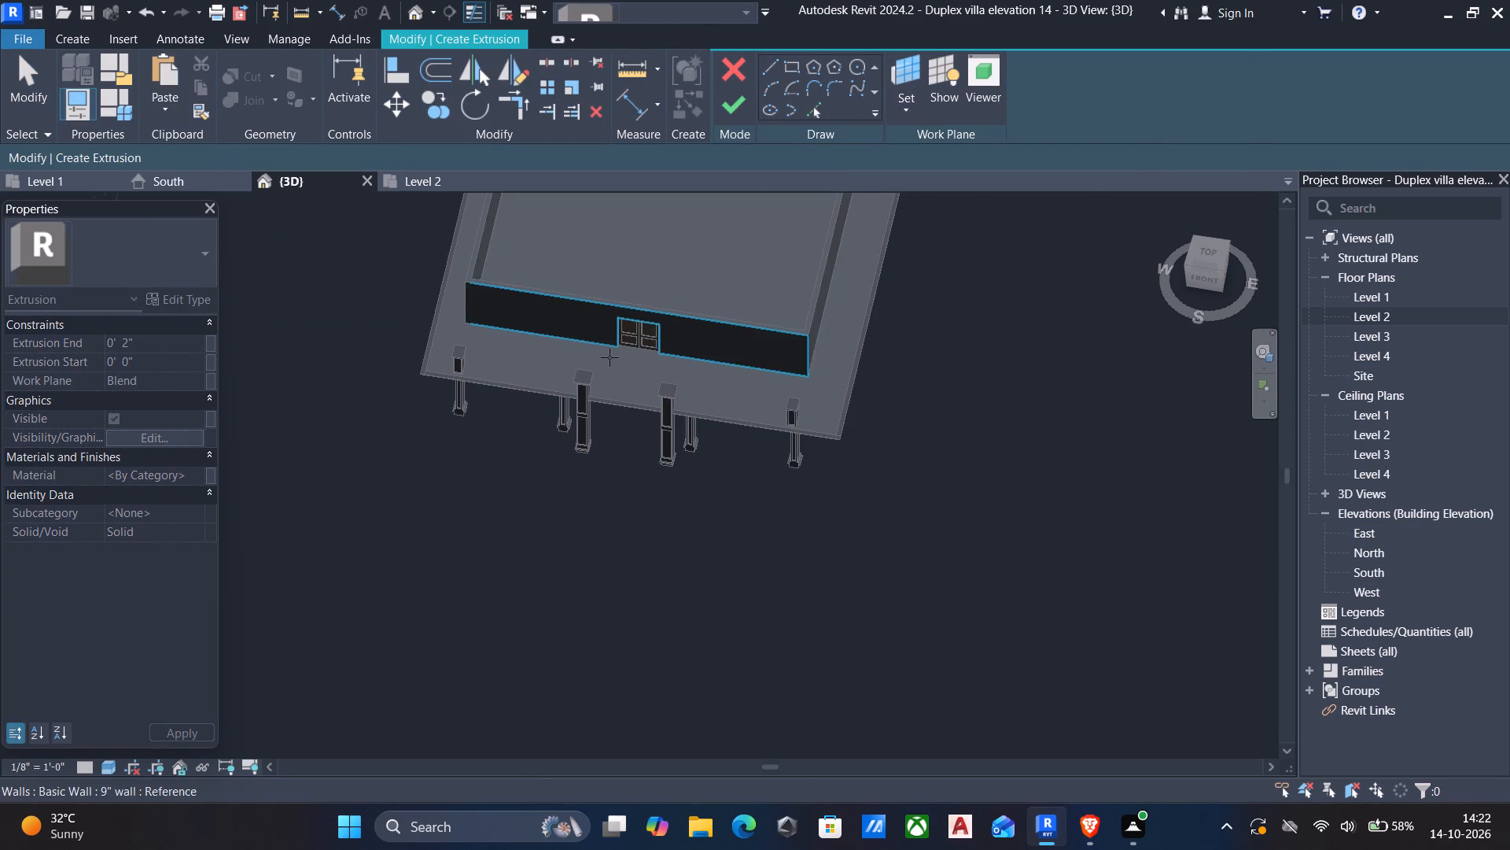
{"action": "scroll", "coordinate": [595, 368], "scroll_direction": "up", "scroll_amount": 5}
{"action": "left_click", "coordinate": [576, 391]}
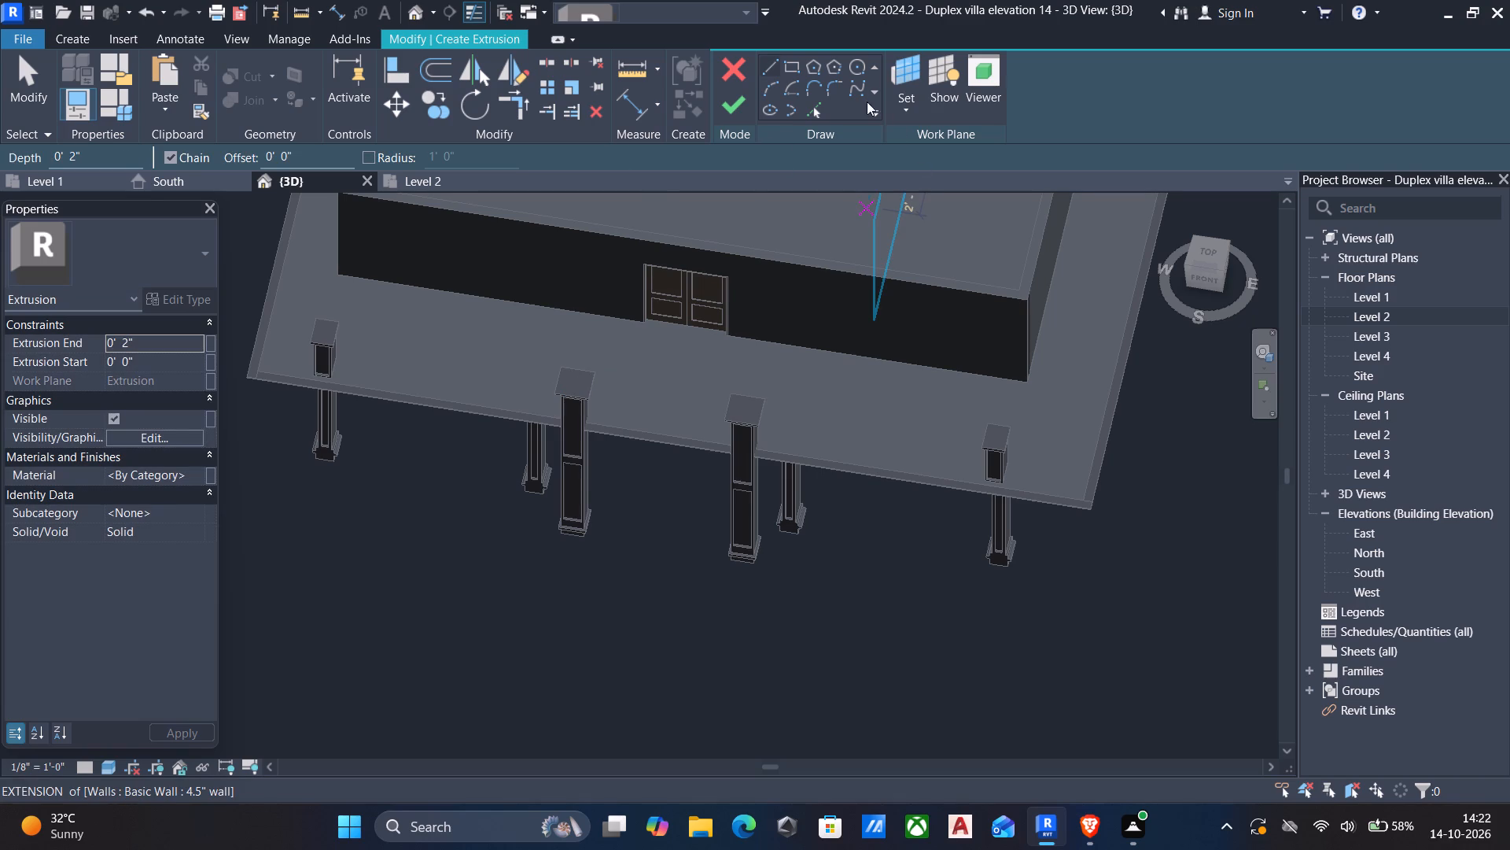
Sketch a rectangle about 14'-11" by 3'-3" across both tall column caps, extending back past their rear edges toward the house.
{"action": "left_click", "coordinate": [793, 66]}
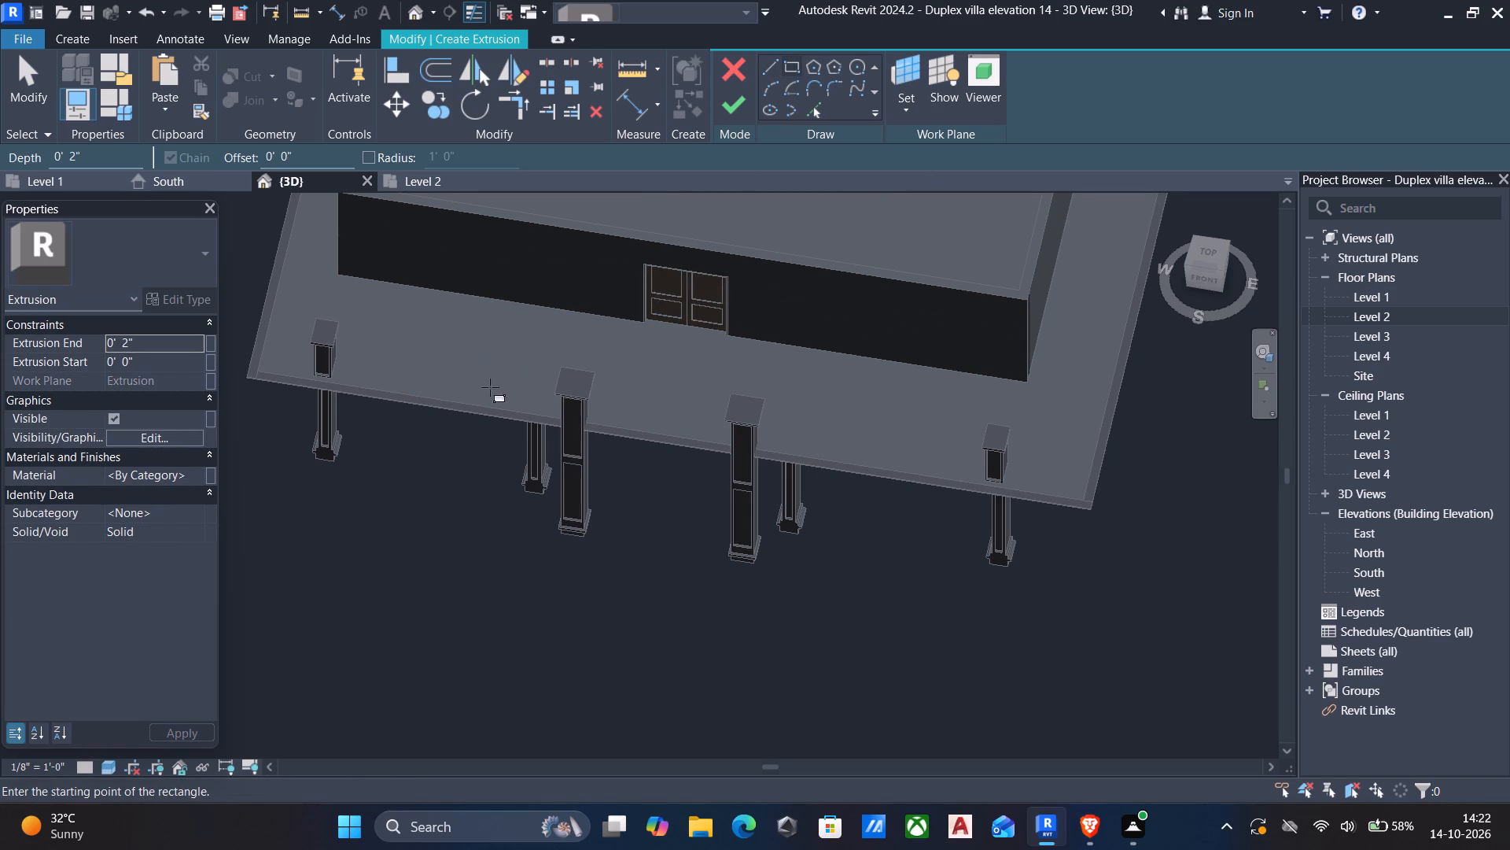
{"action": "scroll", "coordinate": [559, 392], "scroll_direction": "up", "scroll_amount": 9}
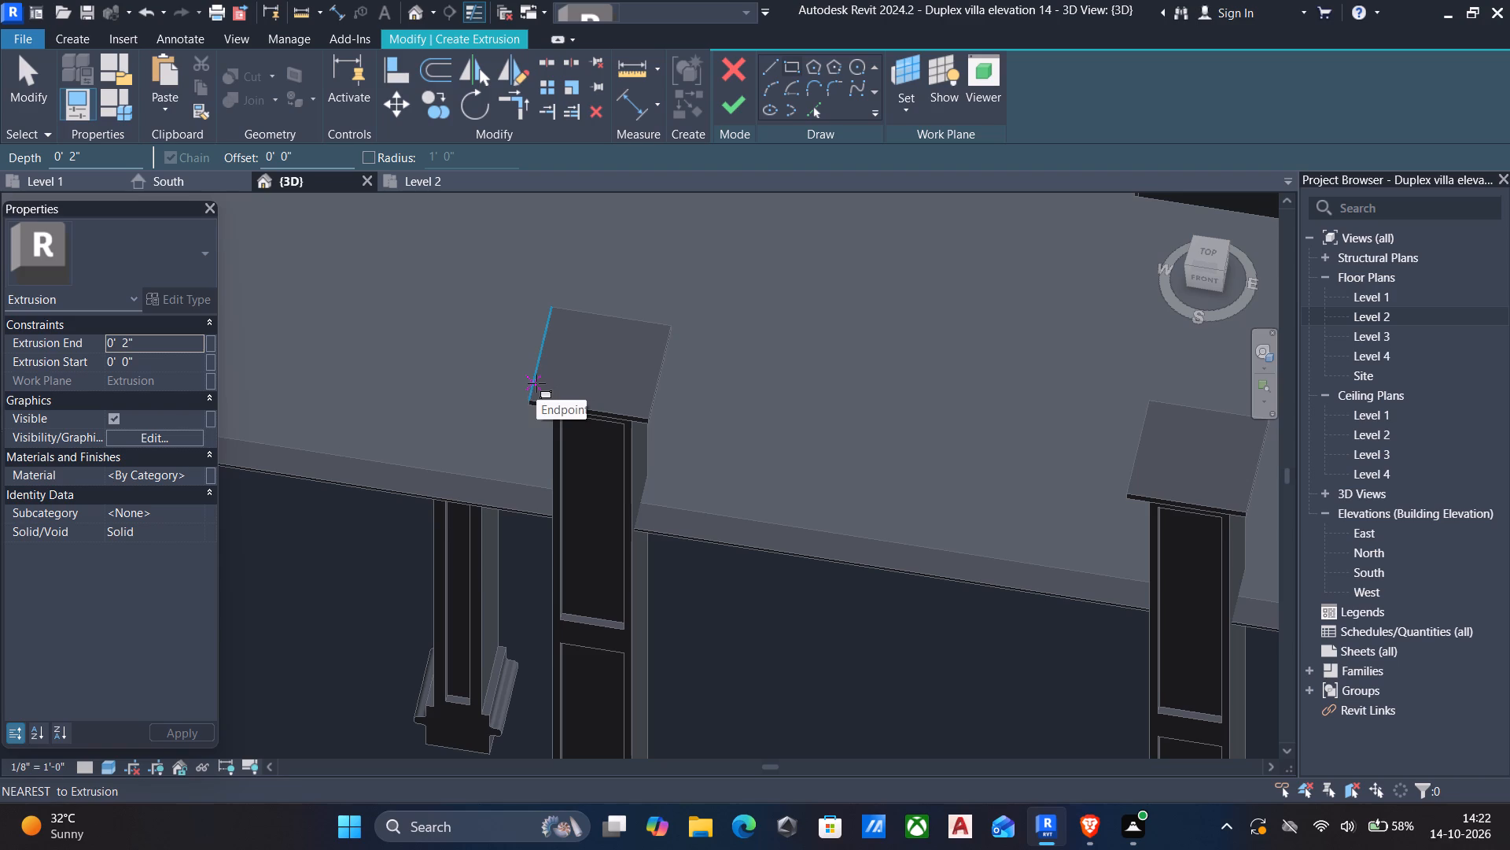
{"action": "left_click", "coordinate": [533, 390]}
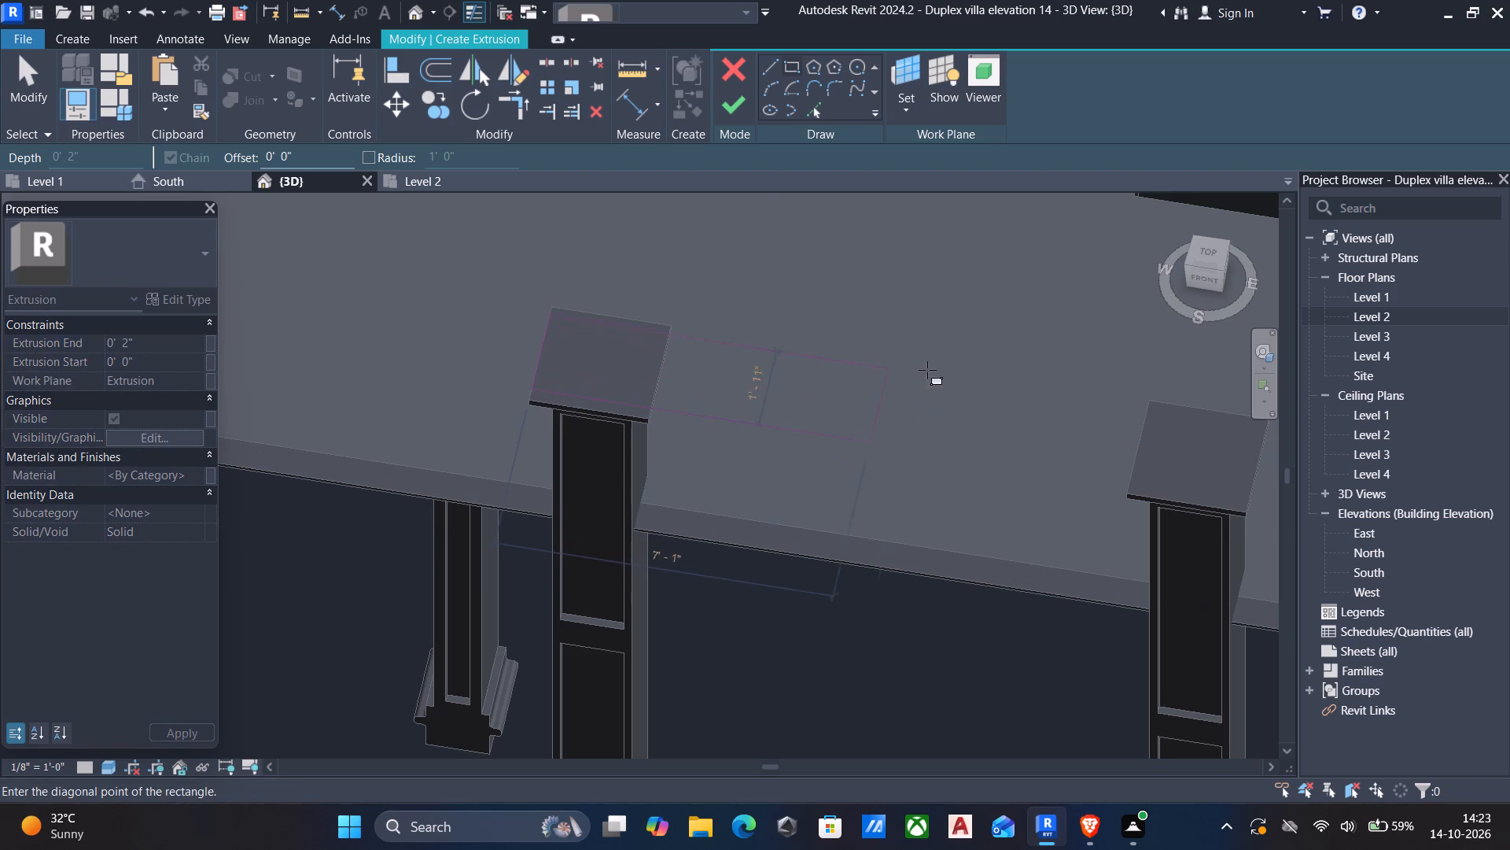
{"action": "scroll", "coordinate": [1017, 346], "scroll_direction": "down", "scroll_amount": 1}
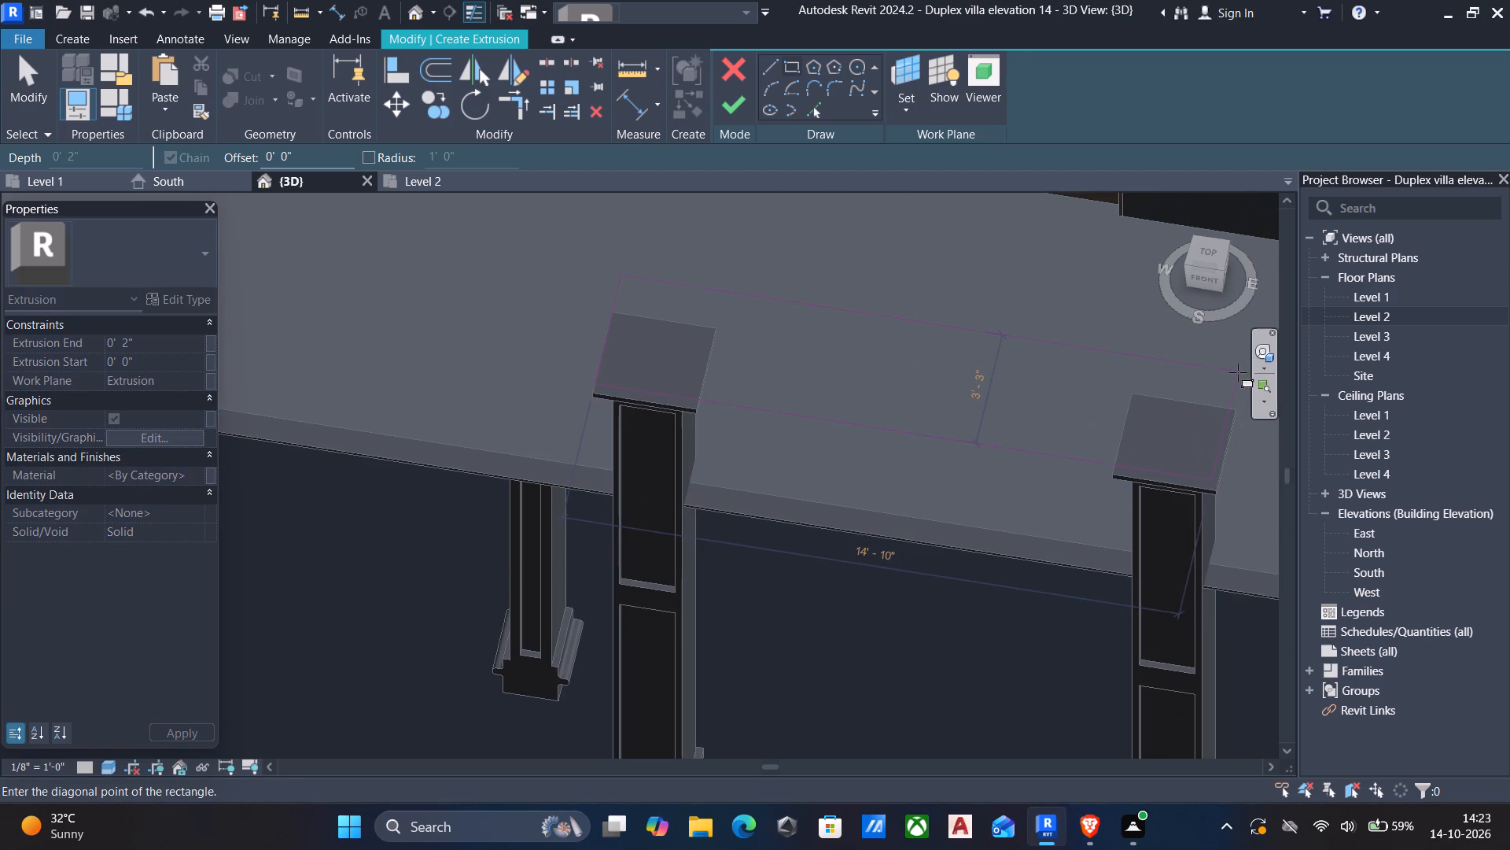
{"action": "middle_click_drag", "start_coordinate": [1233, 373], "coordinate": [1091, 360]}
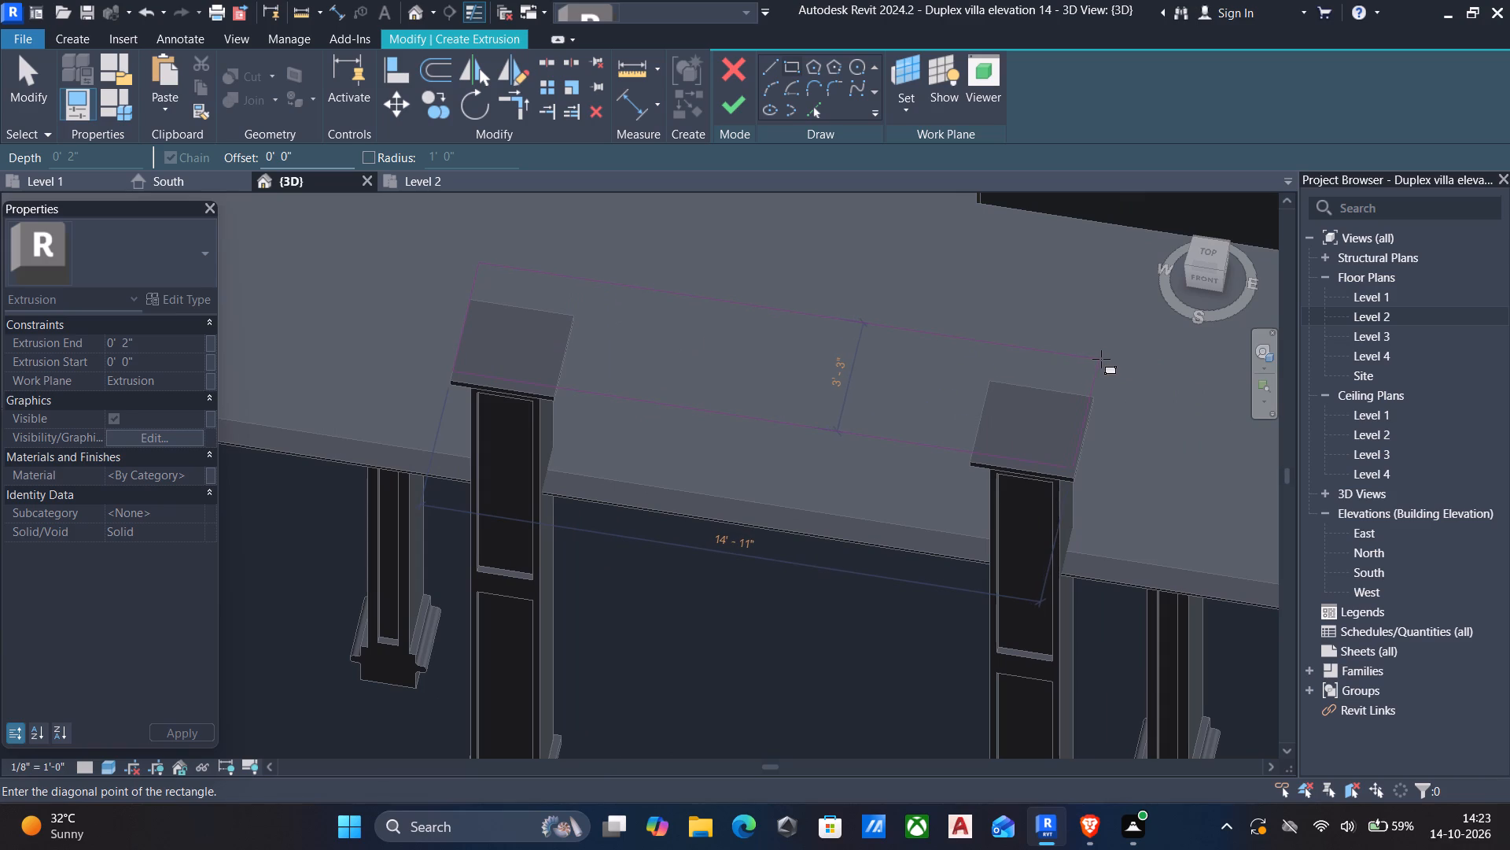
{"action": "left_click", "coordinate": [1101, 359]}
{"action": "key", "text": "Escape"}
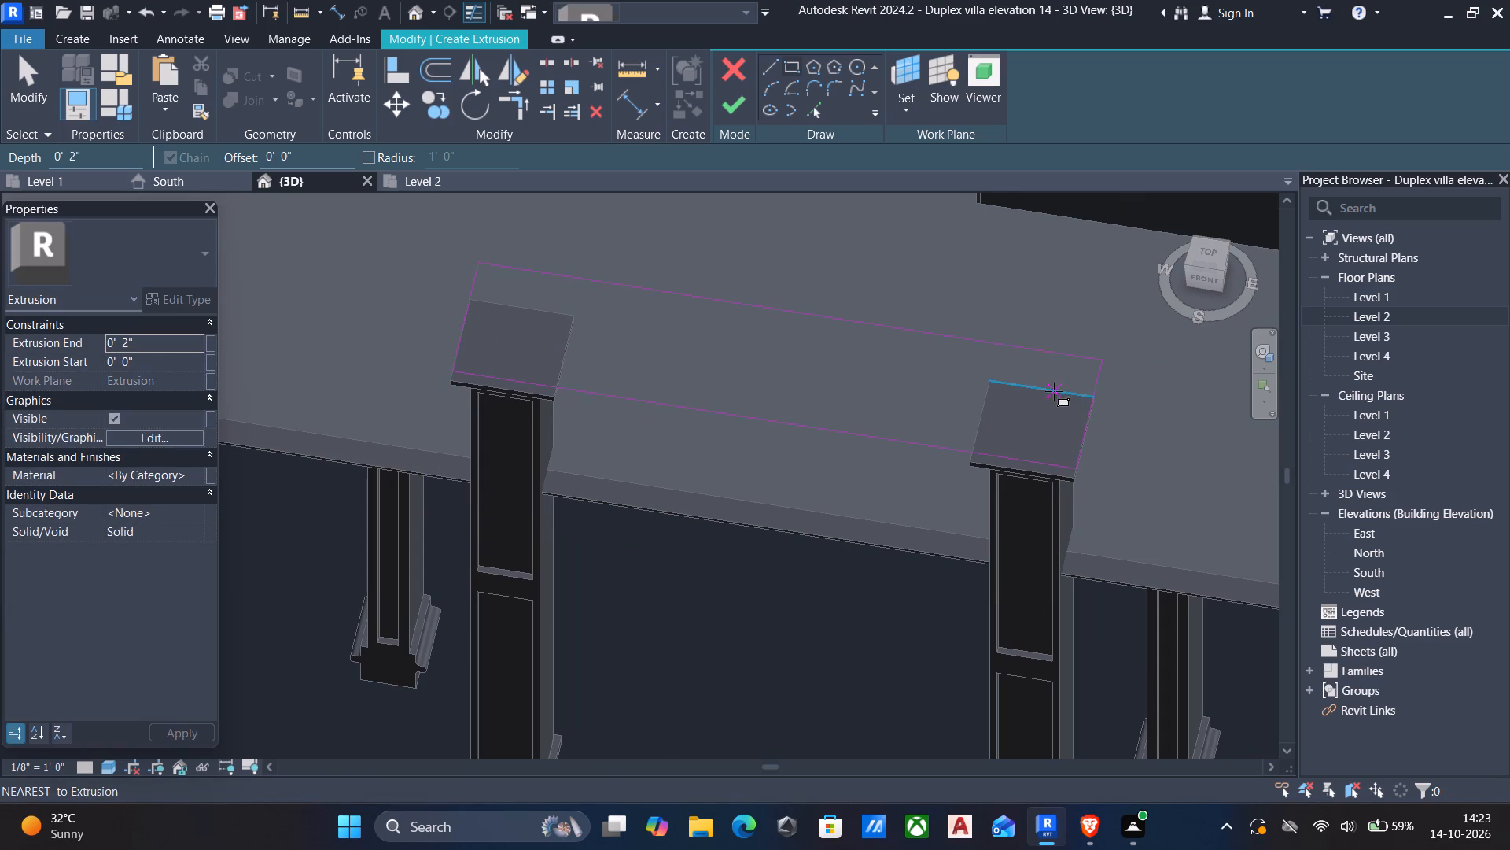
{"action": "key", "text": "Escape"}
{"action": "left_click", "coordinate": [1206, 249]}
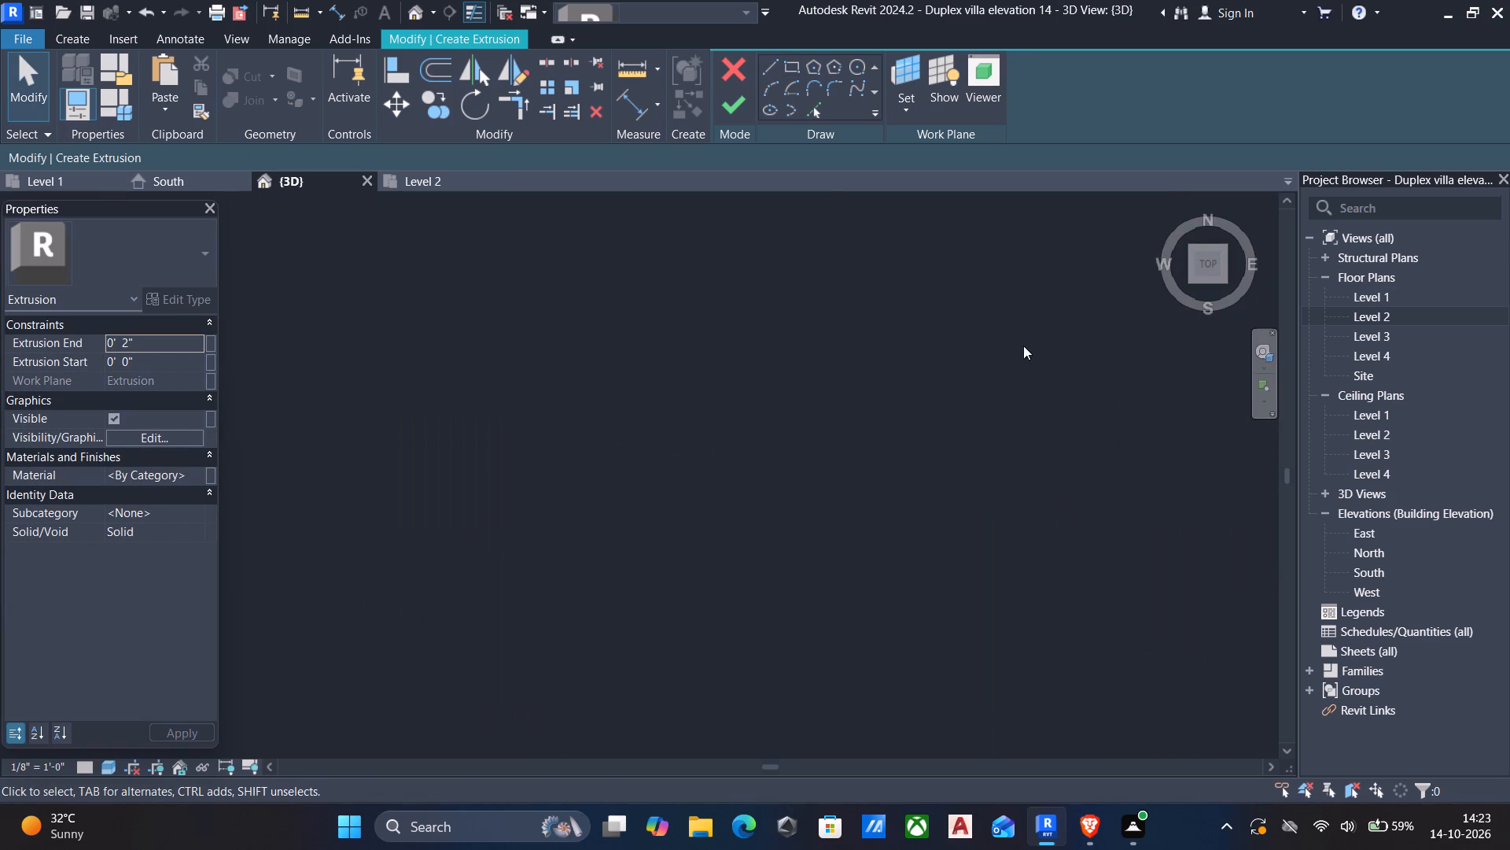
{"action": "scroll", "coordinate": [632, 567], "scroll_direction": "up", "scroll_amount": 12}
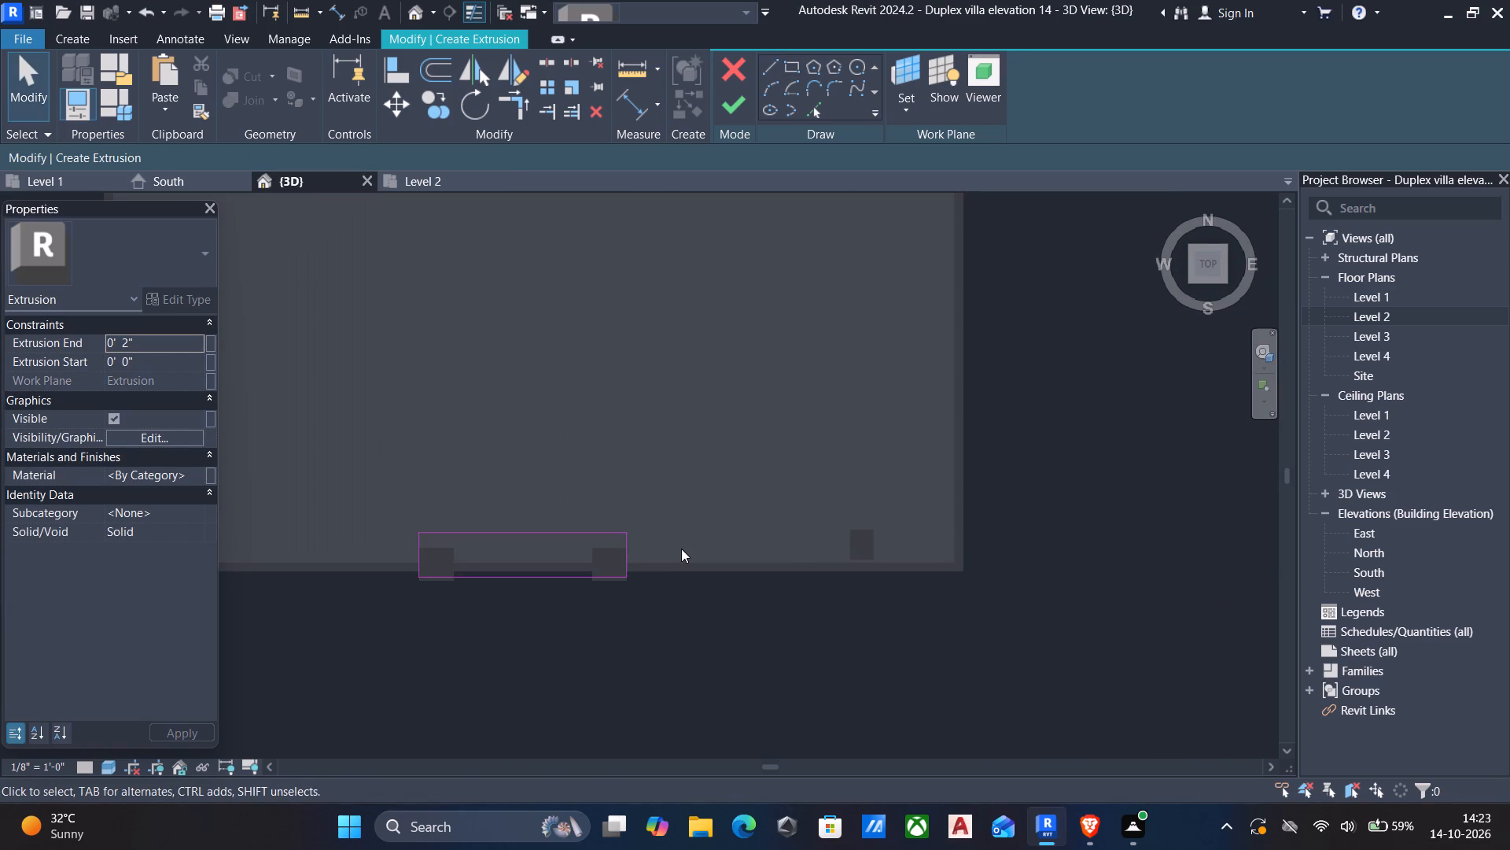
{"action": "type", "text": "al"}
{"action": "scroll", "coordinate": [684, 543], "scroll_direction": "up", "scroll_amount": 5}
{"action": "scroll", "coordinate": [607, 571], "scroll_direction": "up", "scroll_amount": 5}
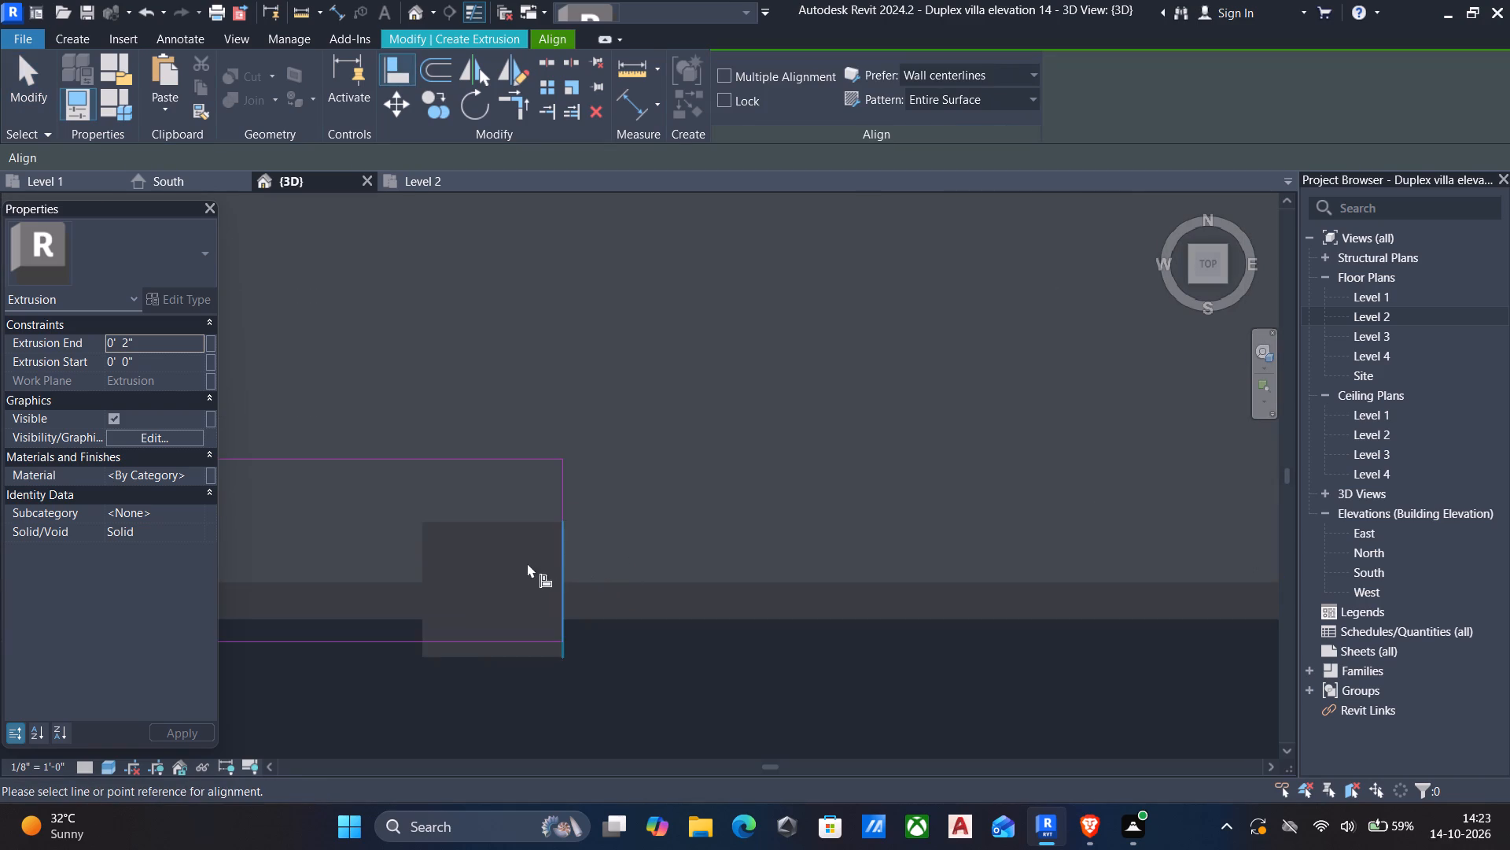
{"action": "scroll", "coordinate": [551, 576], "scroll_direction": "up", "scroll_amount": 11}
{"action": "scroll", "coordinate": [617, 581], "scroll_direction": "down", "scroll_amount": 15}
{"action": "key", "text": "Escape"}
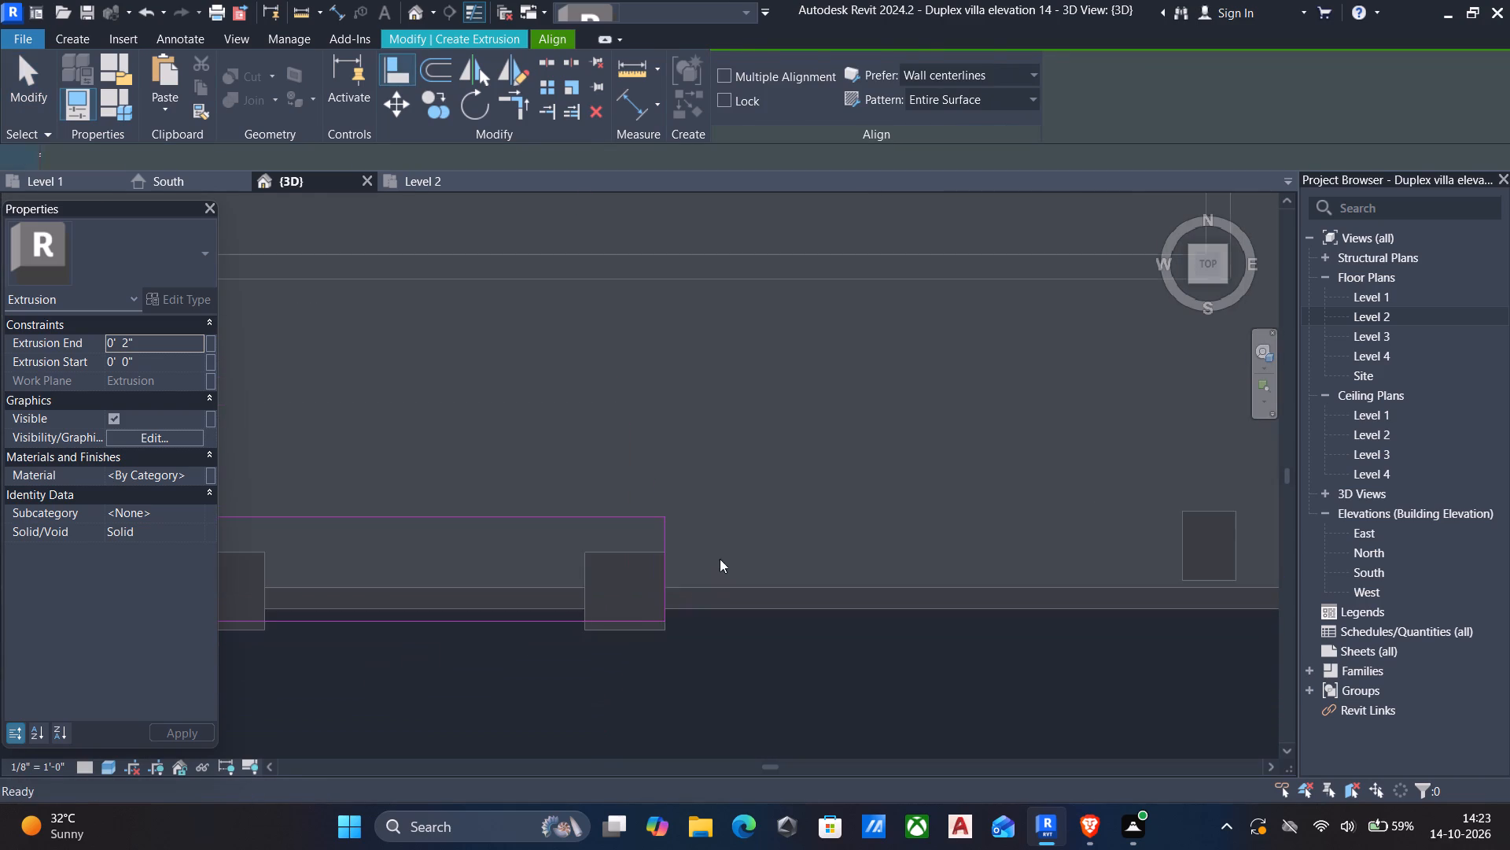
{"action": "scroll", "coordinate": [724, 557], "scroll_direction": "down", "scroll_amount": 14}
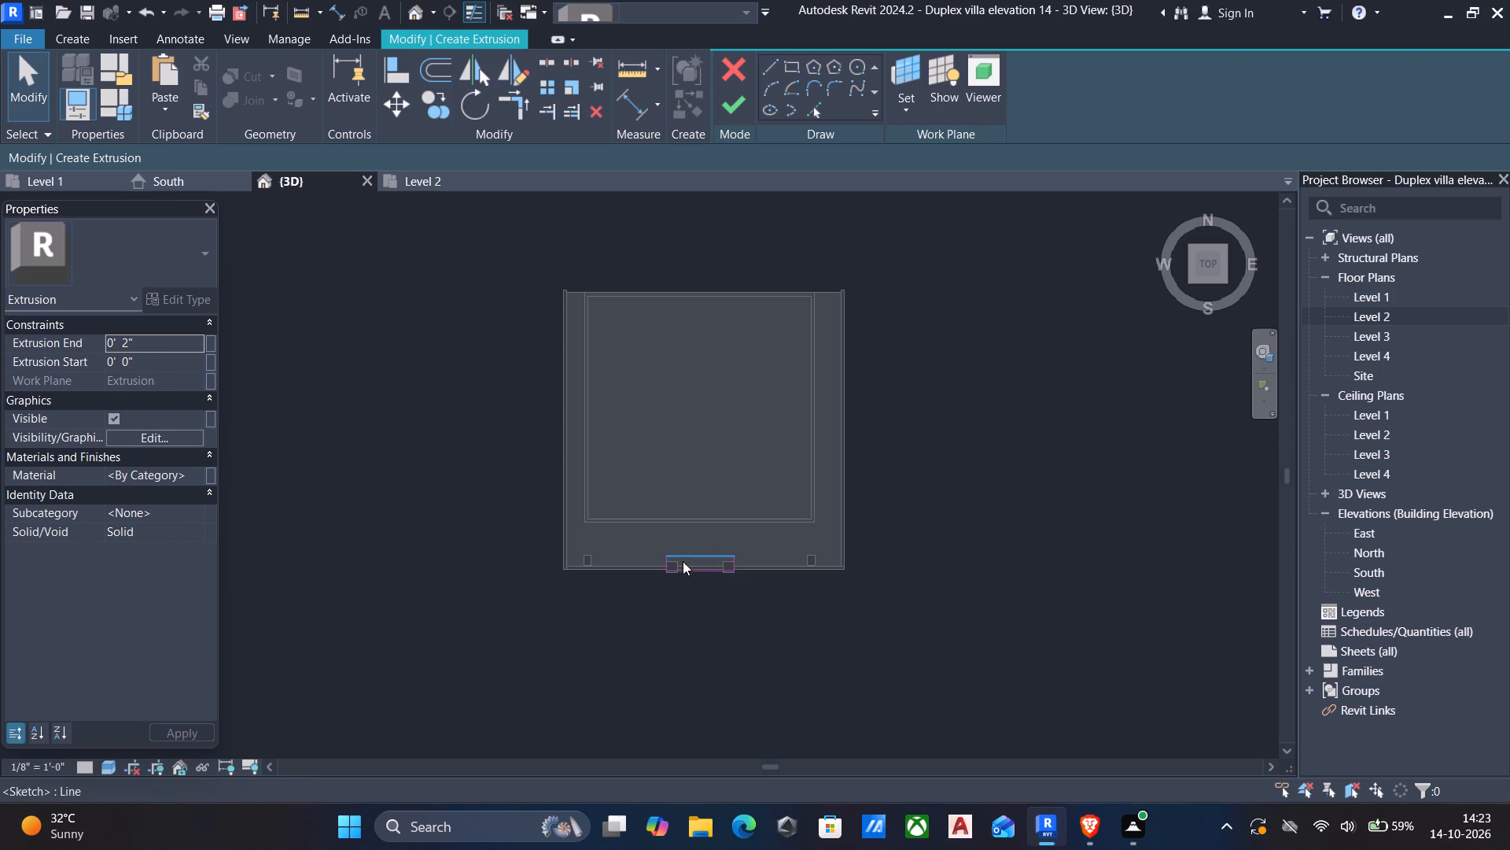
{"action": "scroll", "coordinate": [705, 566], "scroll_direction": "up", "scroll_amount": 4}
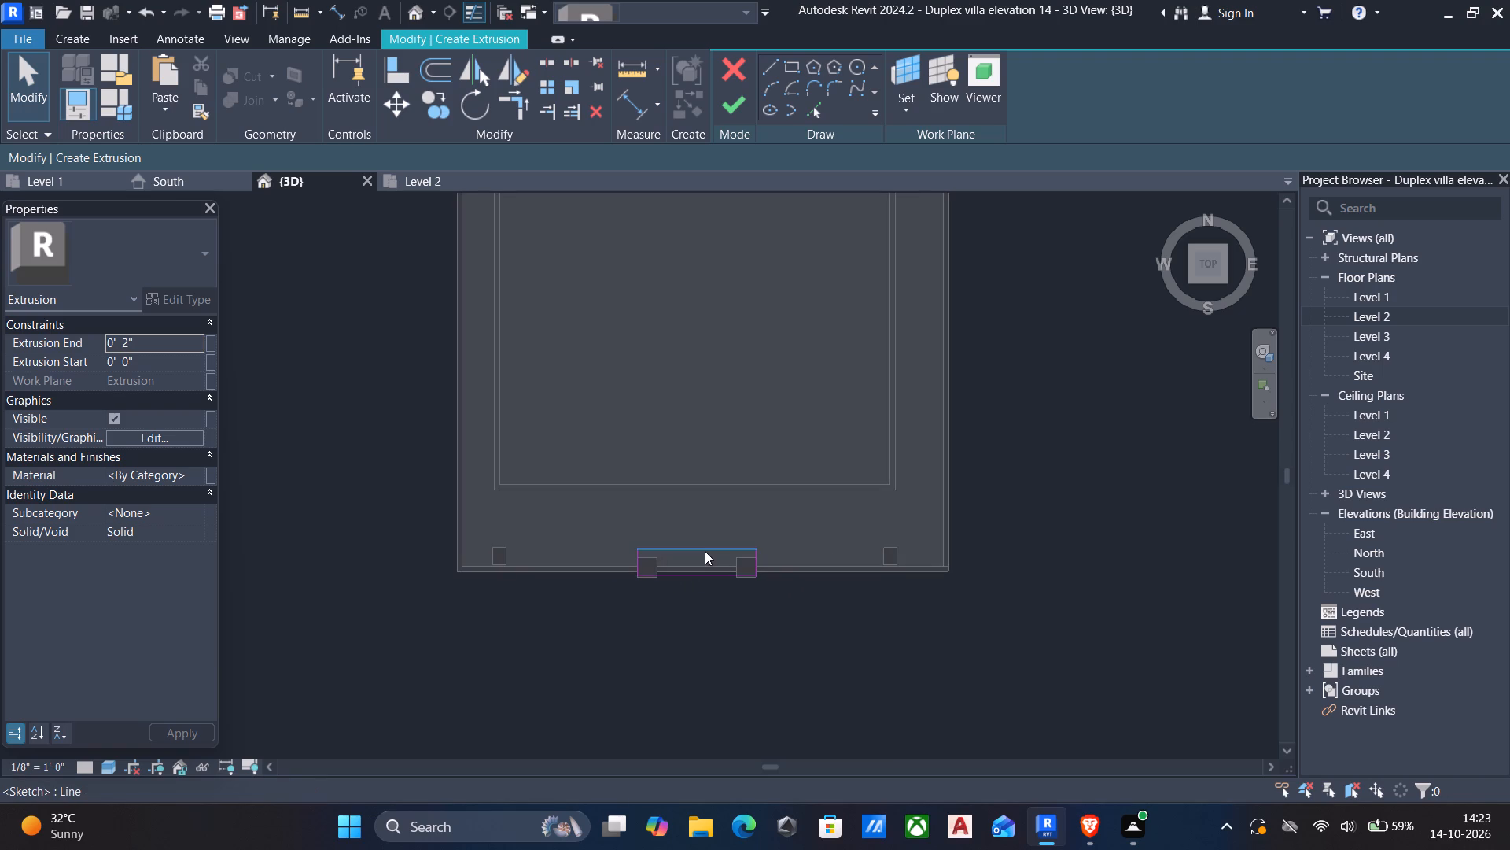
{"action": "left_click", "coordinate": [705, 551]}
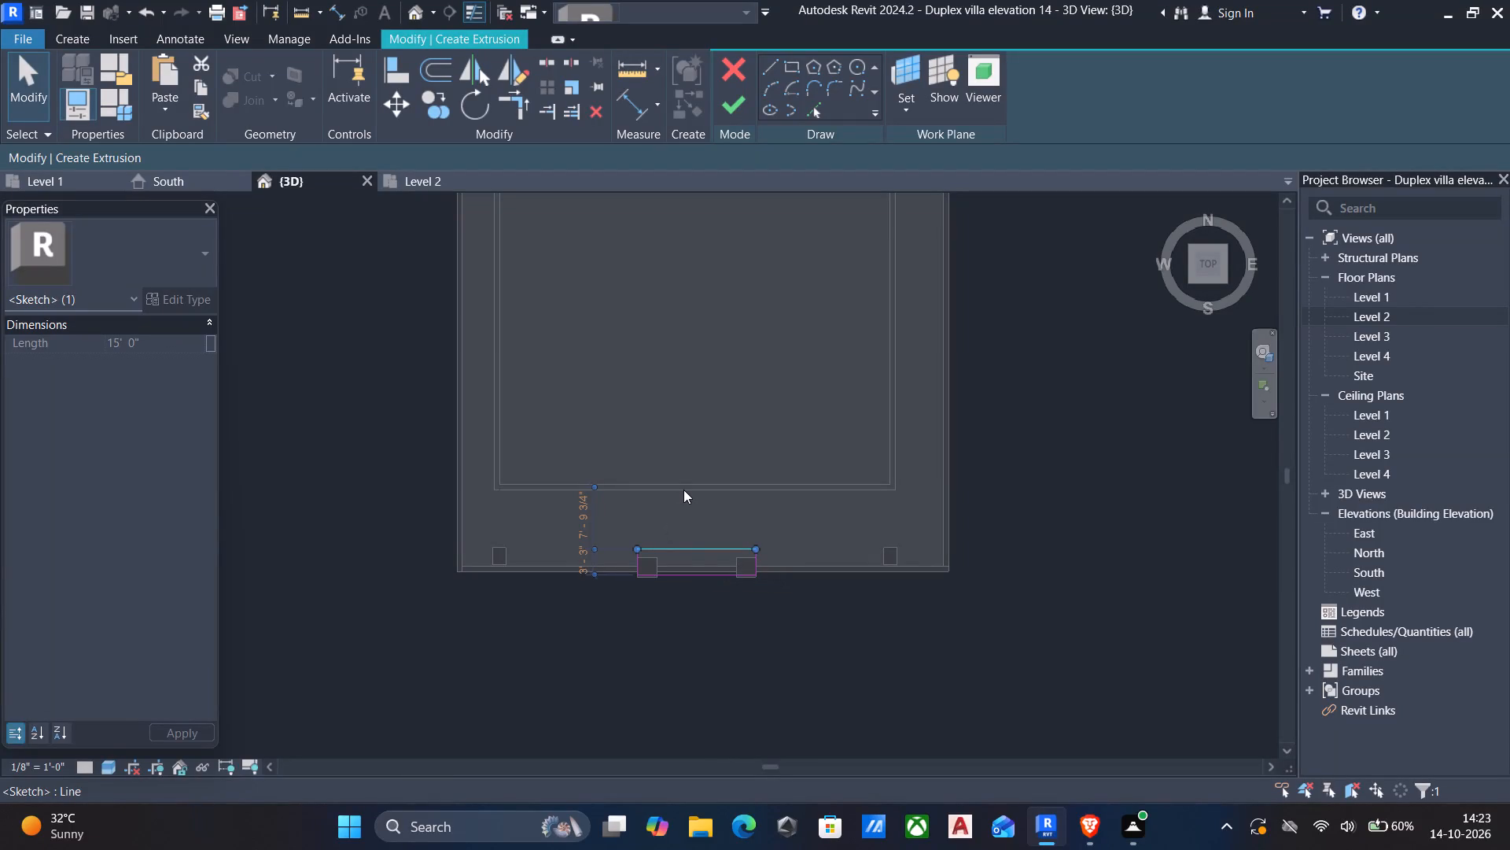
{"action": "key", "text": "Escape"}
Finish the extrusion sketch as a 2" thick slab across both tall column caps.
{"action": "left_click", "coordinate": [735, 104]}
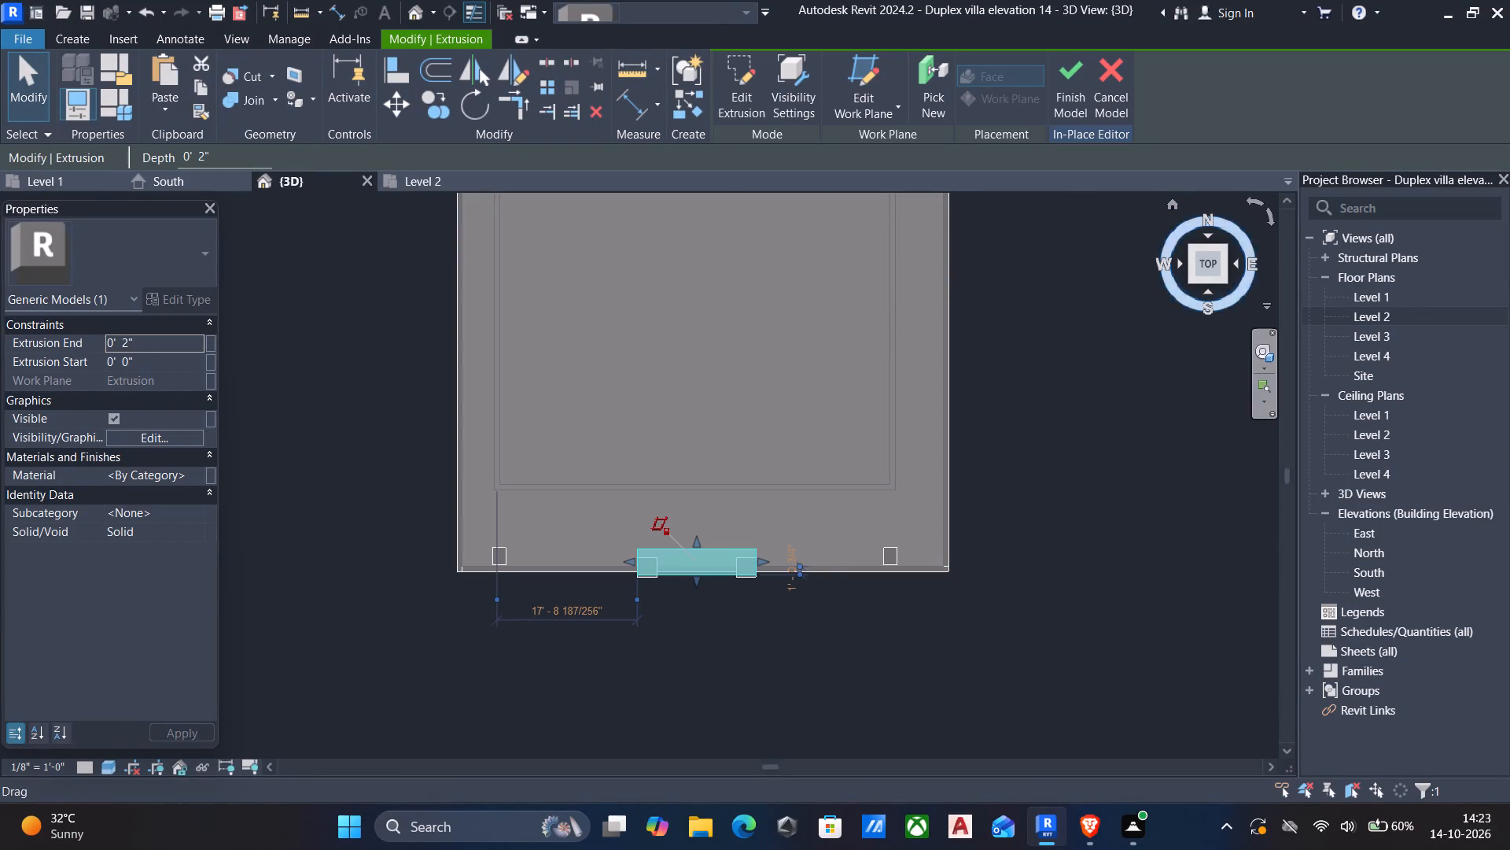
Examine the slab over the tall entrance columns and the surrounding porch in 3D from several angles.
{"action": "left_click", "coordinate": [1191, 279]}
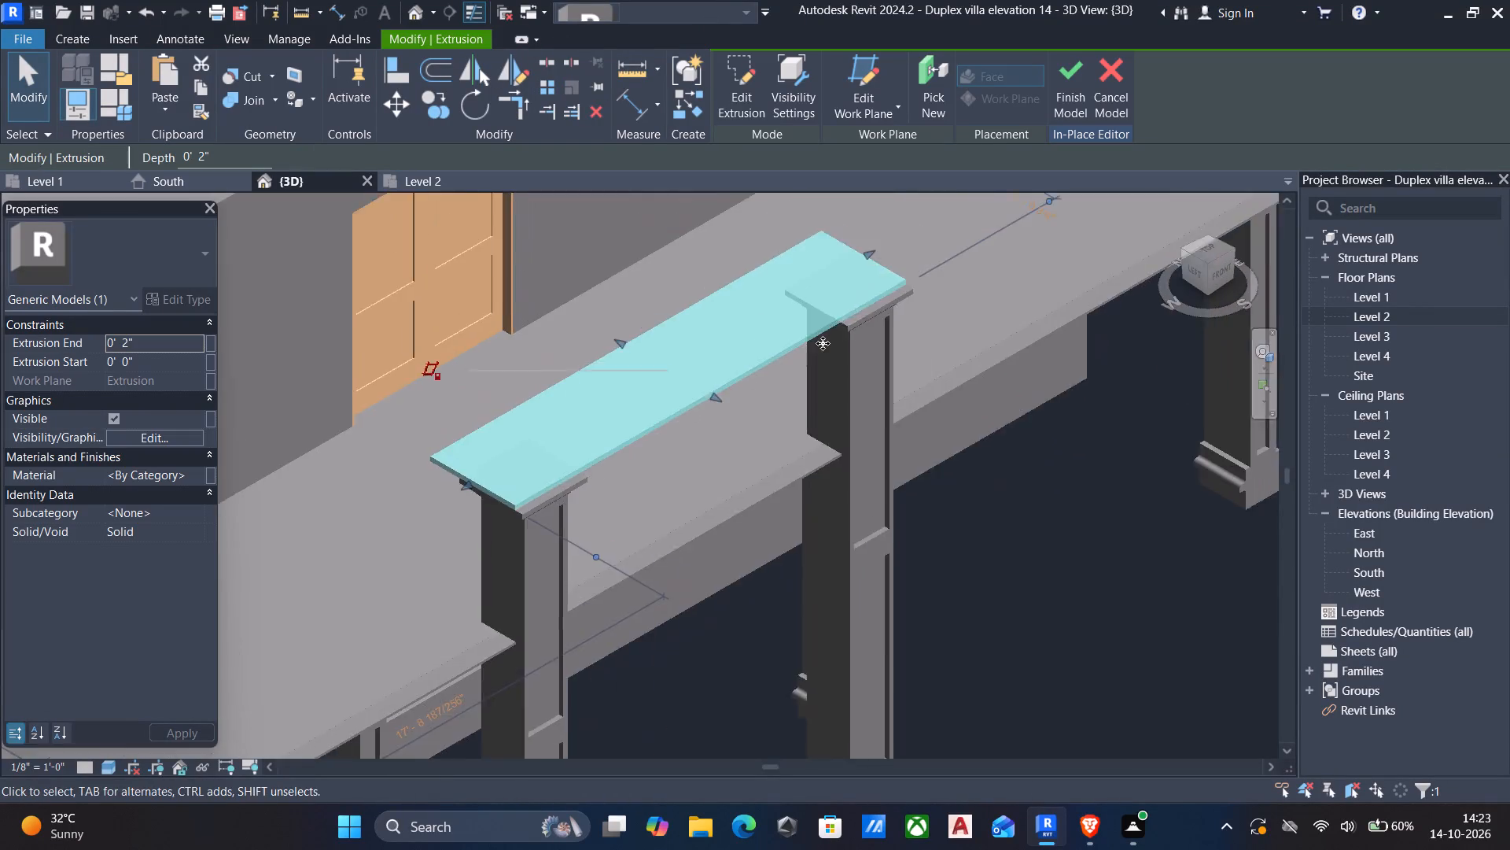
{"action": "scroll", "coordinate": [821, 345], "scroll_direction": "down", "scroll_amount": 7}
{"action": "middle_click_drag", "start_coordinate": [753, 368], "coordinate": [850, 290]}
{"action": "key", "text": "Escape"}
{"action": "middle_click_drag", "start_coordinate": [698, 350], "coordinate": [754, 292]}
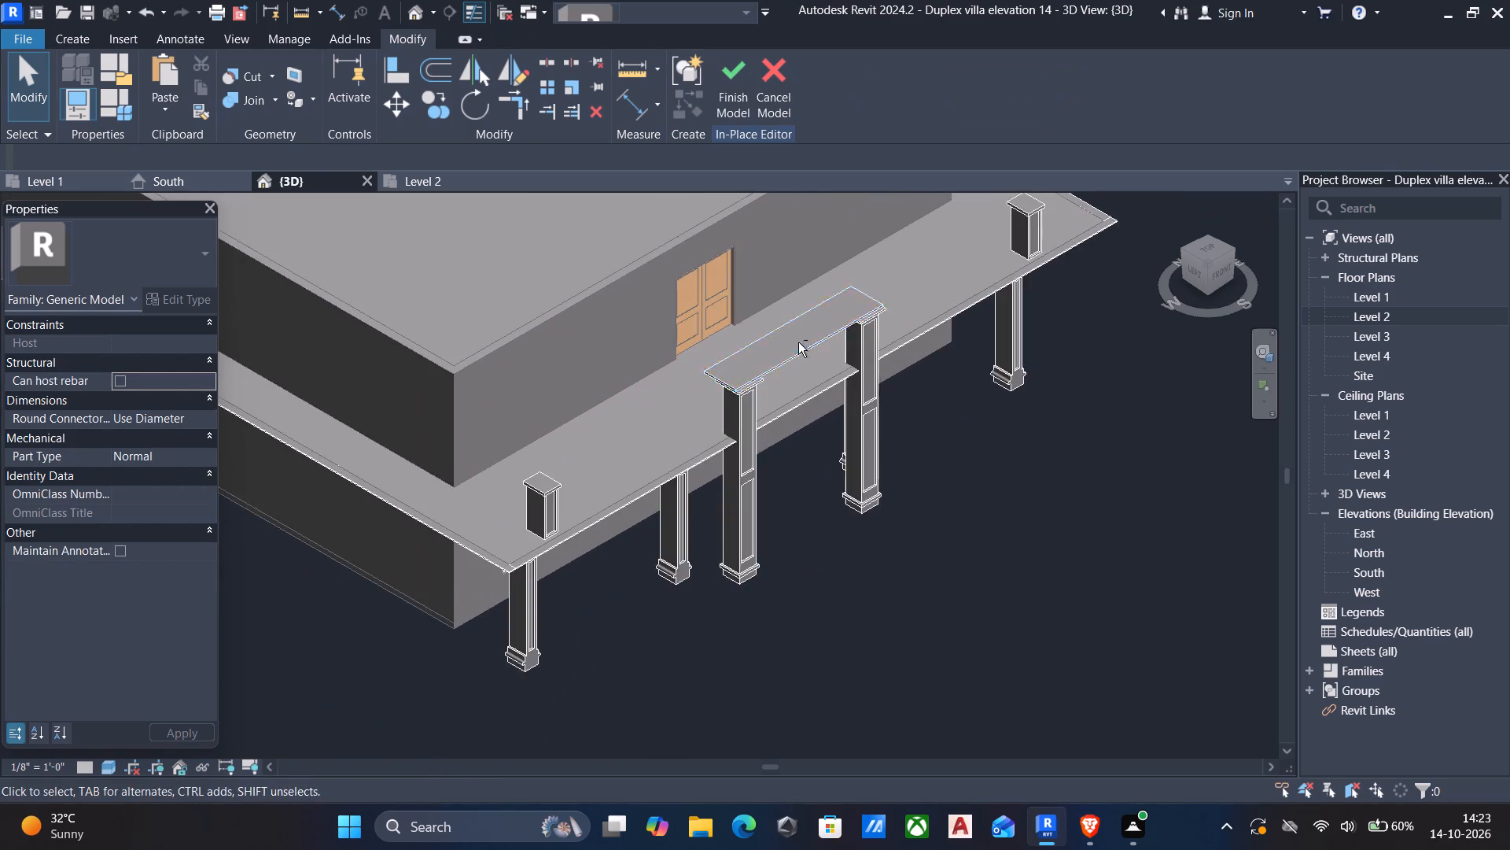
{"action": "middle_click_drag", "start_coordinate": [794, 349], "coordinate": [847, 120], "text": "shift"}
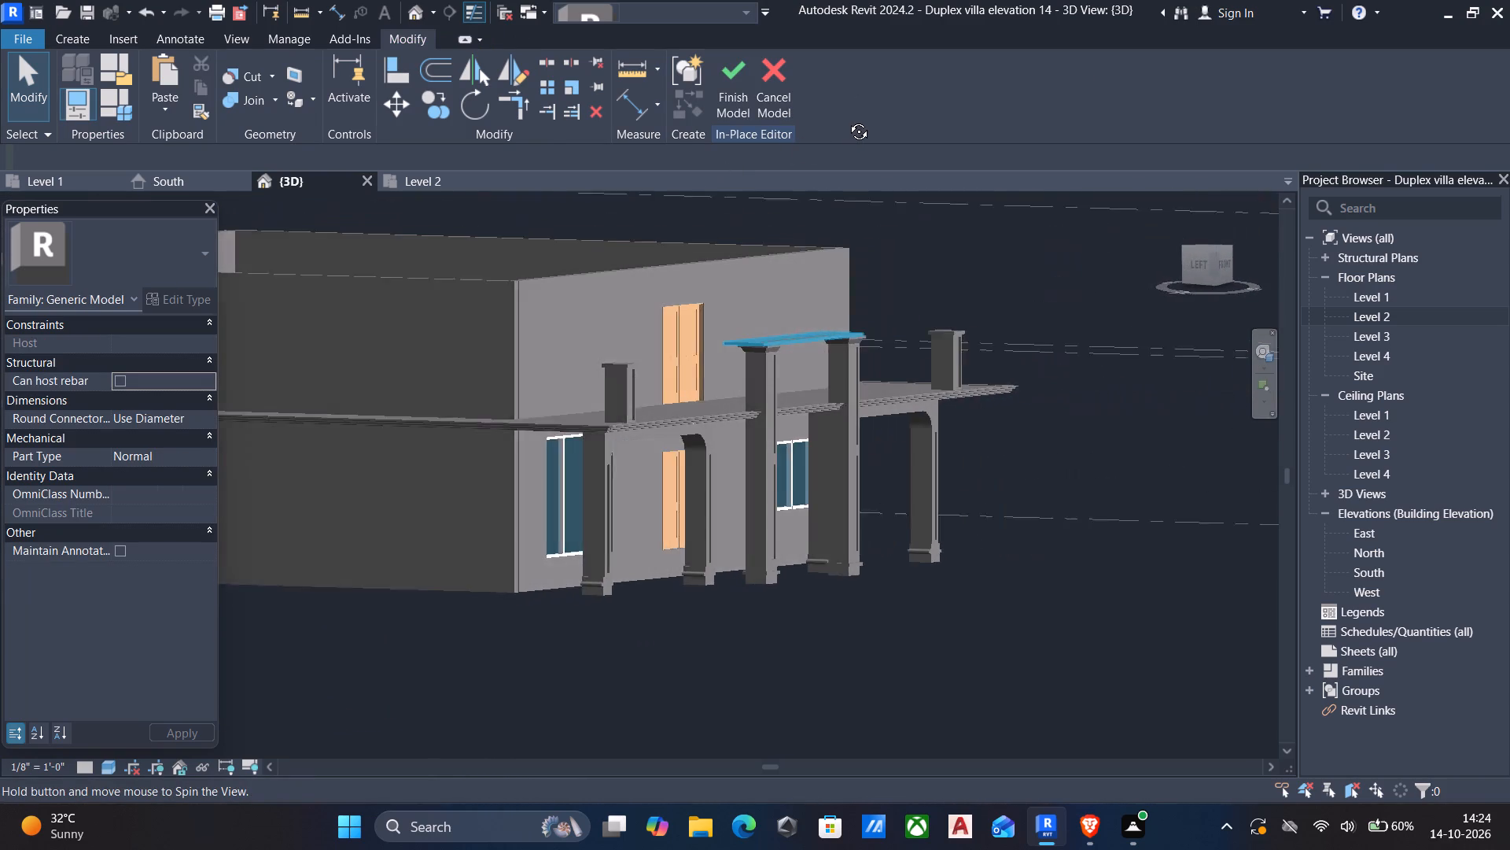
{"action": "middle_click_drag", "start_coordinate": [847, 120], "coordinate": [903, 382], "text": "shift"}
{"action": "scroll", "coordinate": [851, 315], "scroll_direction": "up", "scroll_amount": 2}
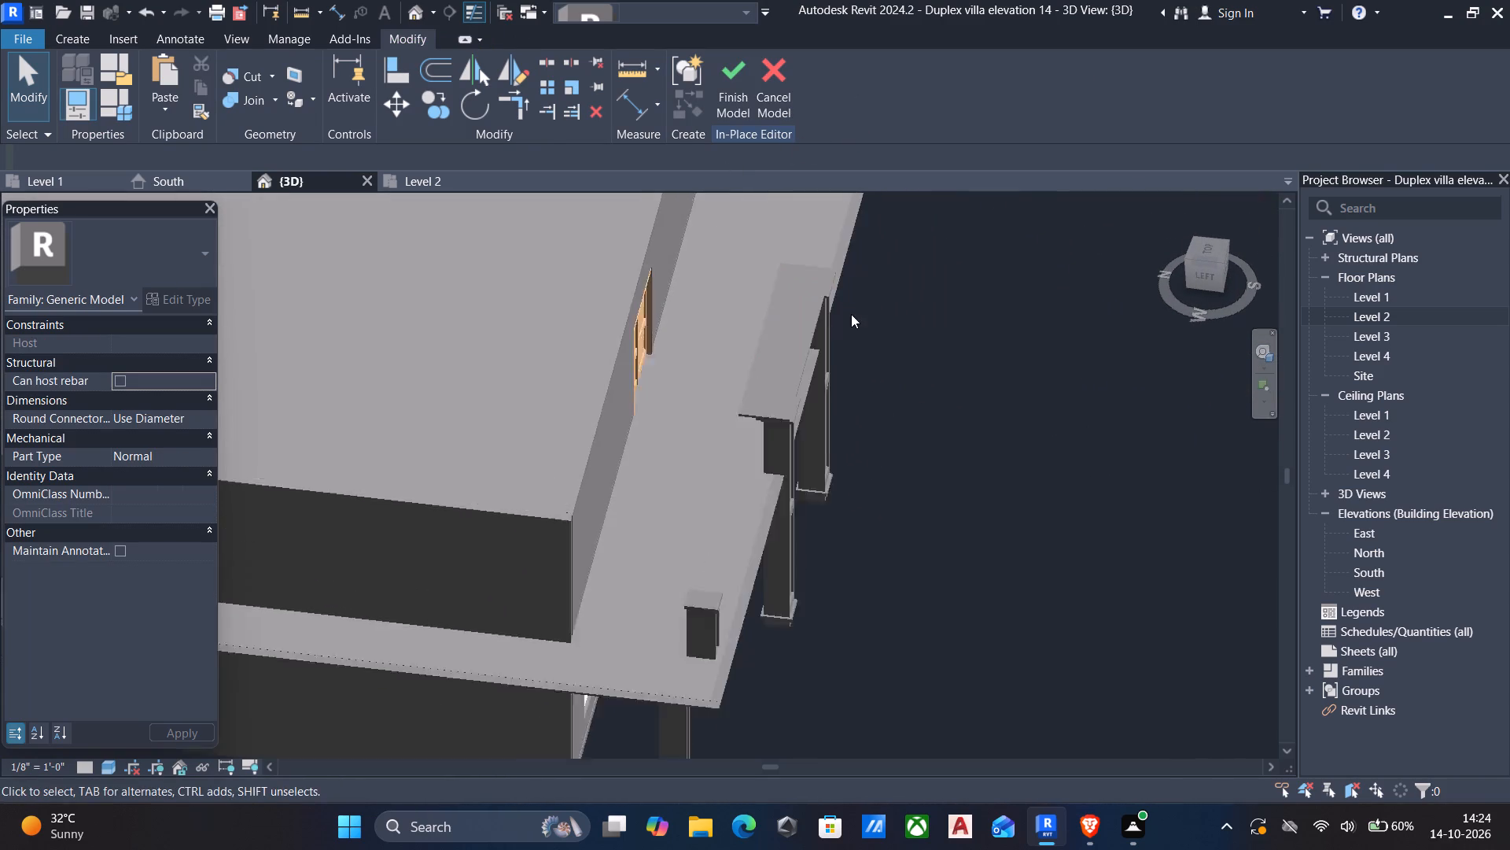
{"action": "scroll", "coordinate": [851, 314], "scroll_direction": "up", "scroll_amount": 8}
{"action": "scroll", "coordinate": [819, 282], "scroll_direction": "down", "scroll_amount": 14}
{"action": "middle_click_drag", "start_coordinate": [793, 340], "coordinate": [732, 360], "text": "shift"}
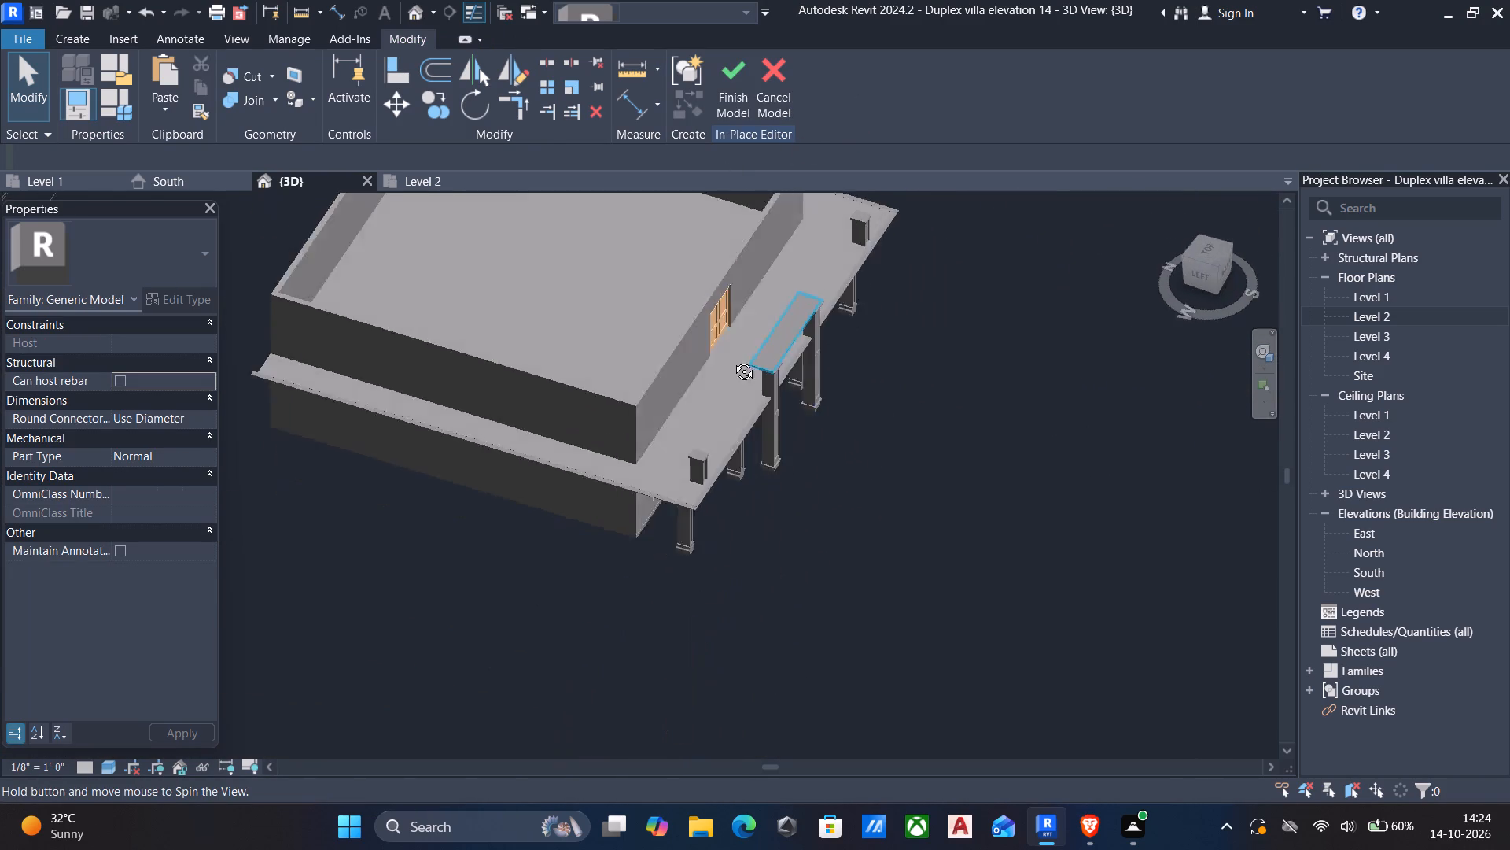
{"action": "middle_click_drag", "start_coordinate": [732, 360], "coordinate": [659, 238], "text": "shift"}
{"action": "middle_click_drag", "start_coordinate": [598, 315], "coordinate": [583, 256]}
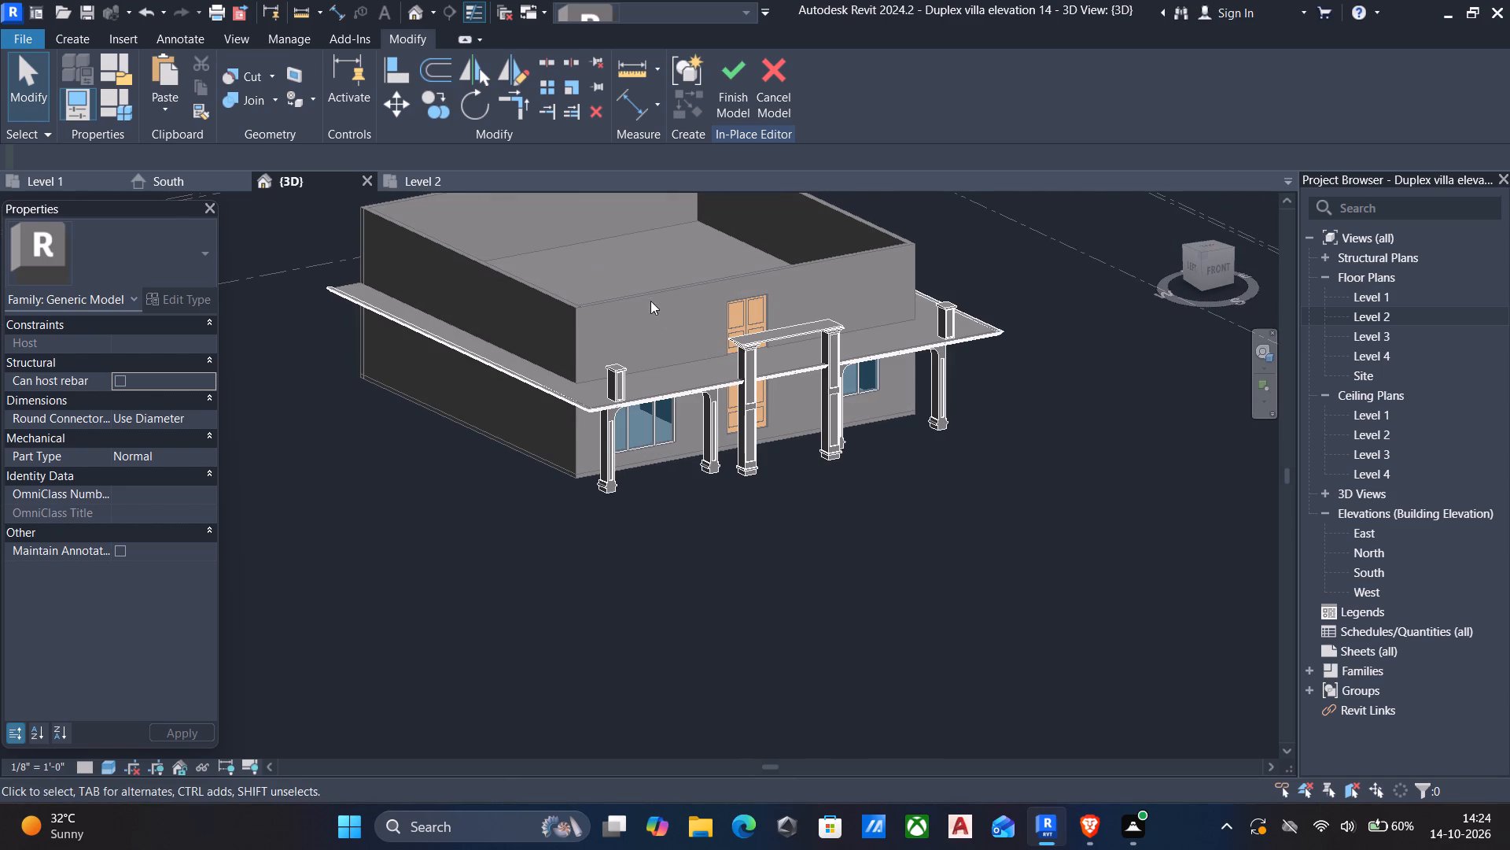
{"action": "middle_click_drag", "start_coordinate": [657, 310], "coordinate": [689, 394]}
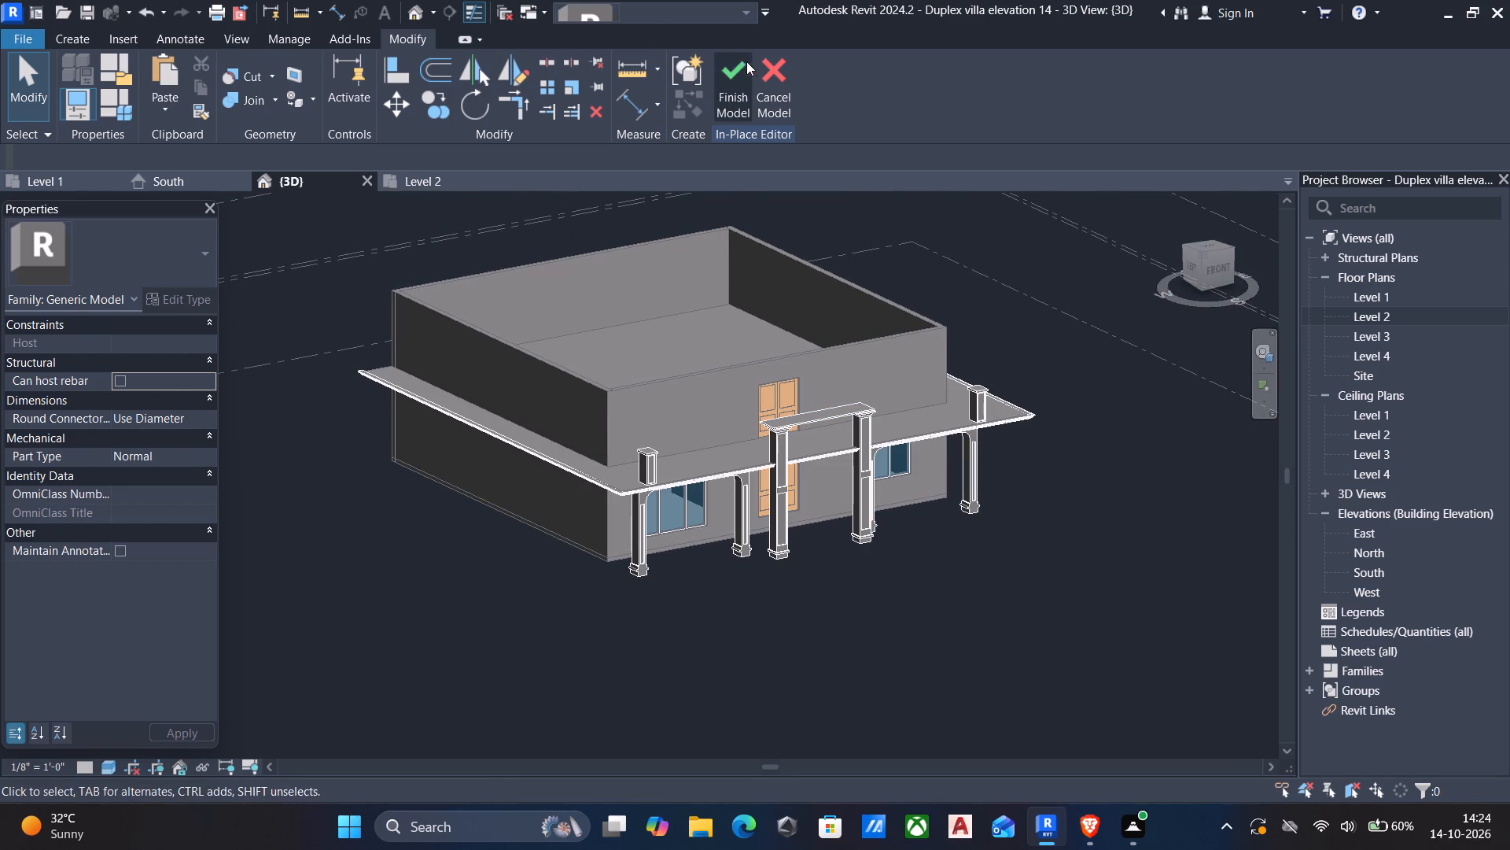
Finish the in-place porch model with the new slab included.
{"action": "left_click", "coordinate": [743, 61]}
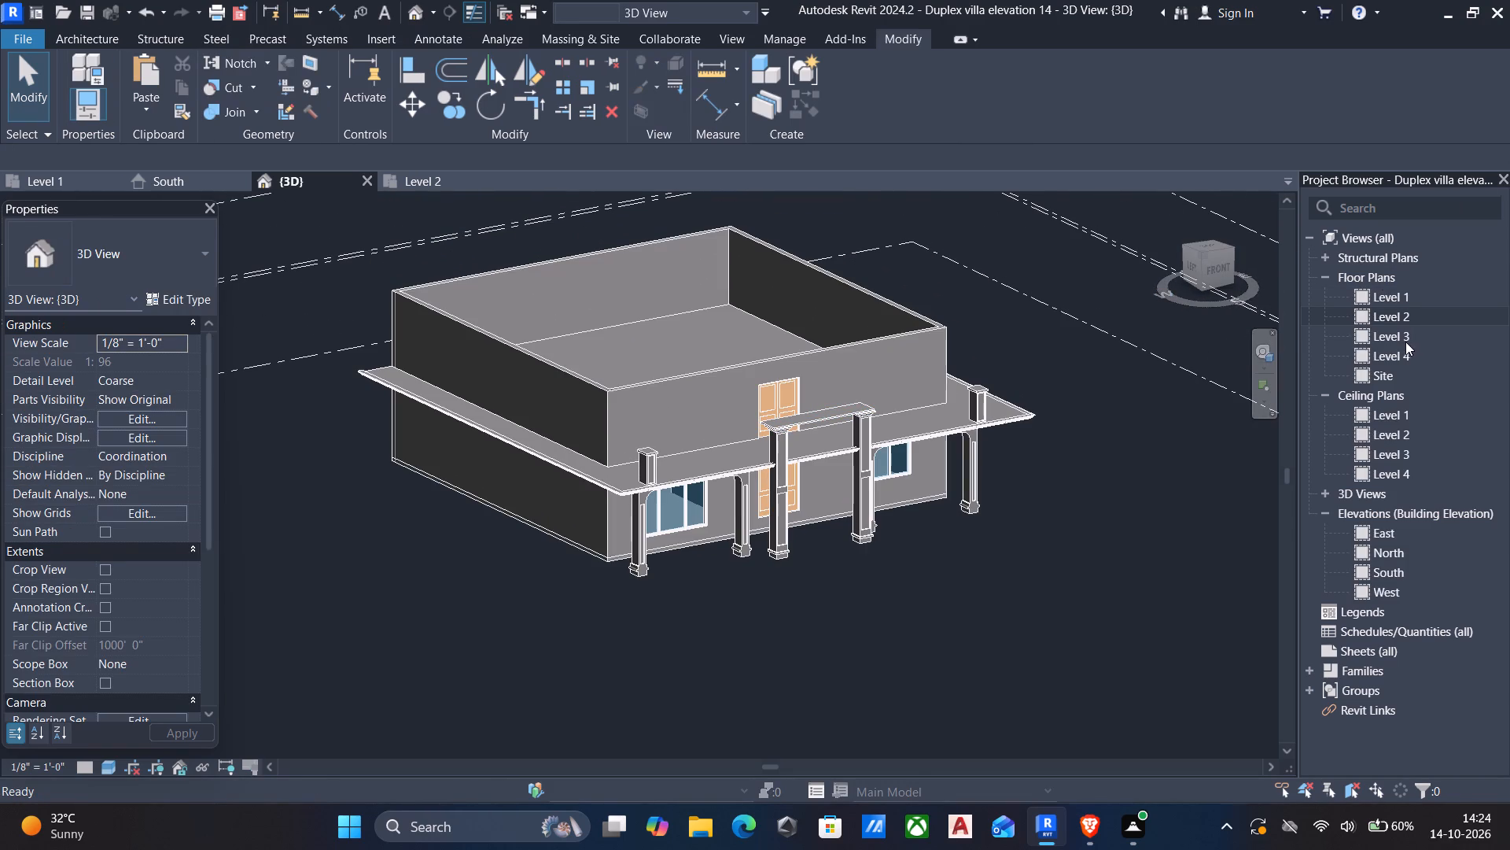
Open the Level 3 floor plan and start a roof by footprint there.
{"action": "double_click", "coordinate": [1401, 340]}
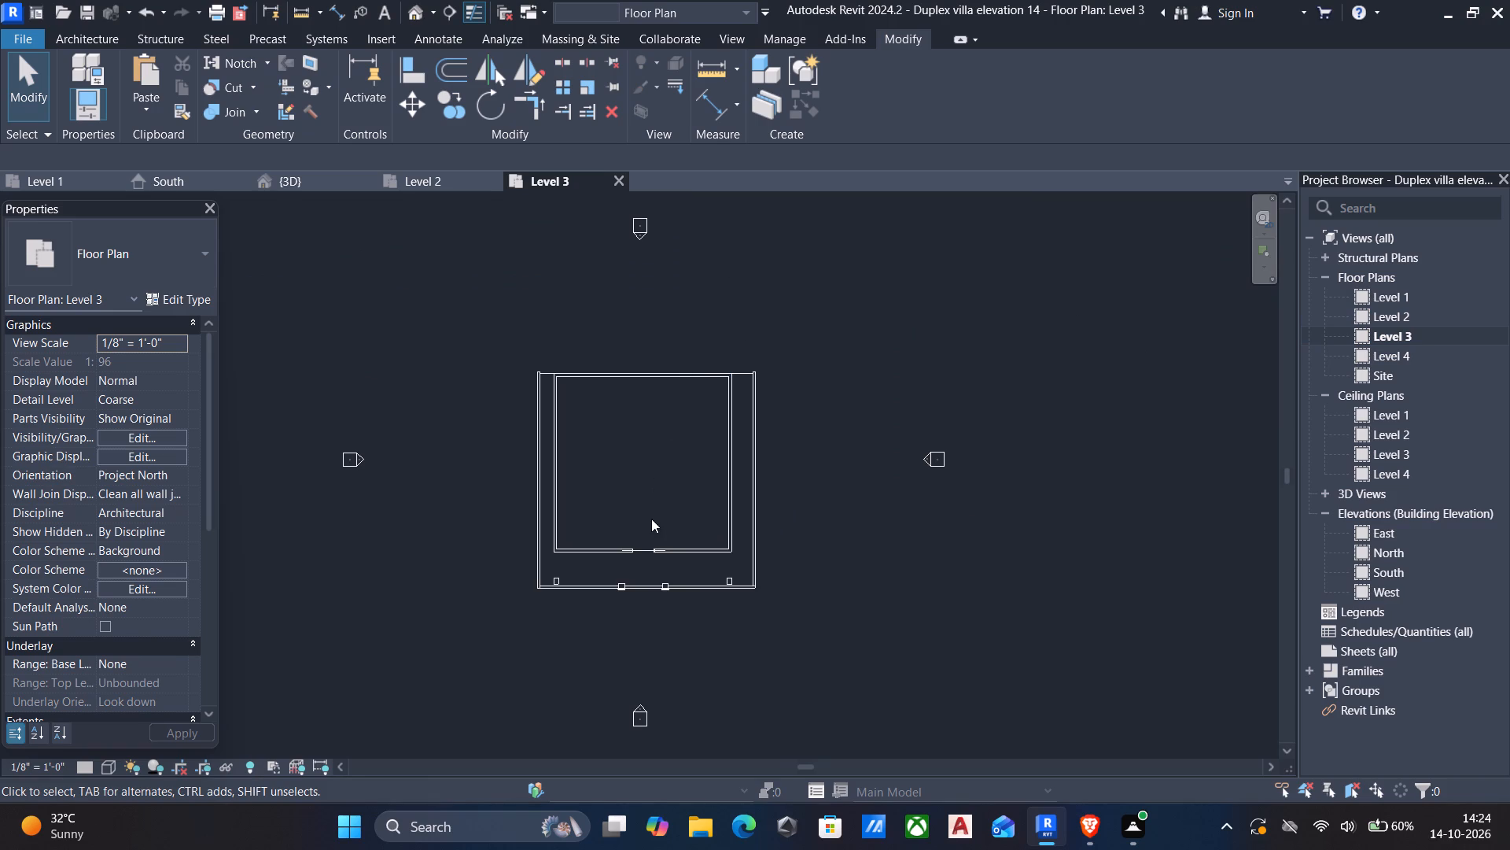
{"action": "middle_click_drag", "start_coordinate": [749, 406], "coordinate": [736, 274]}
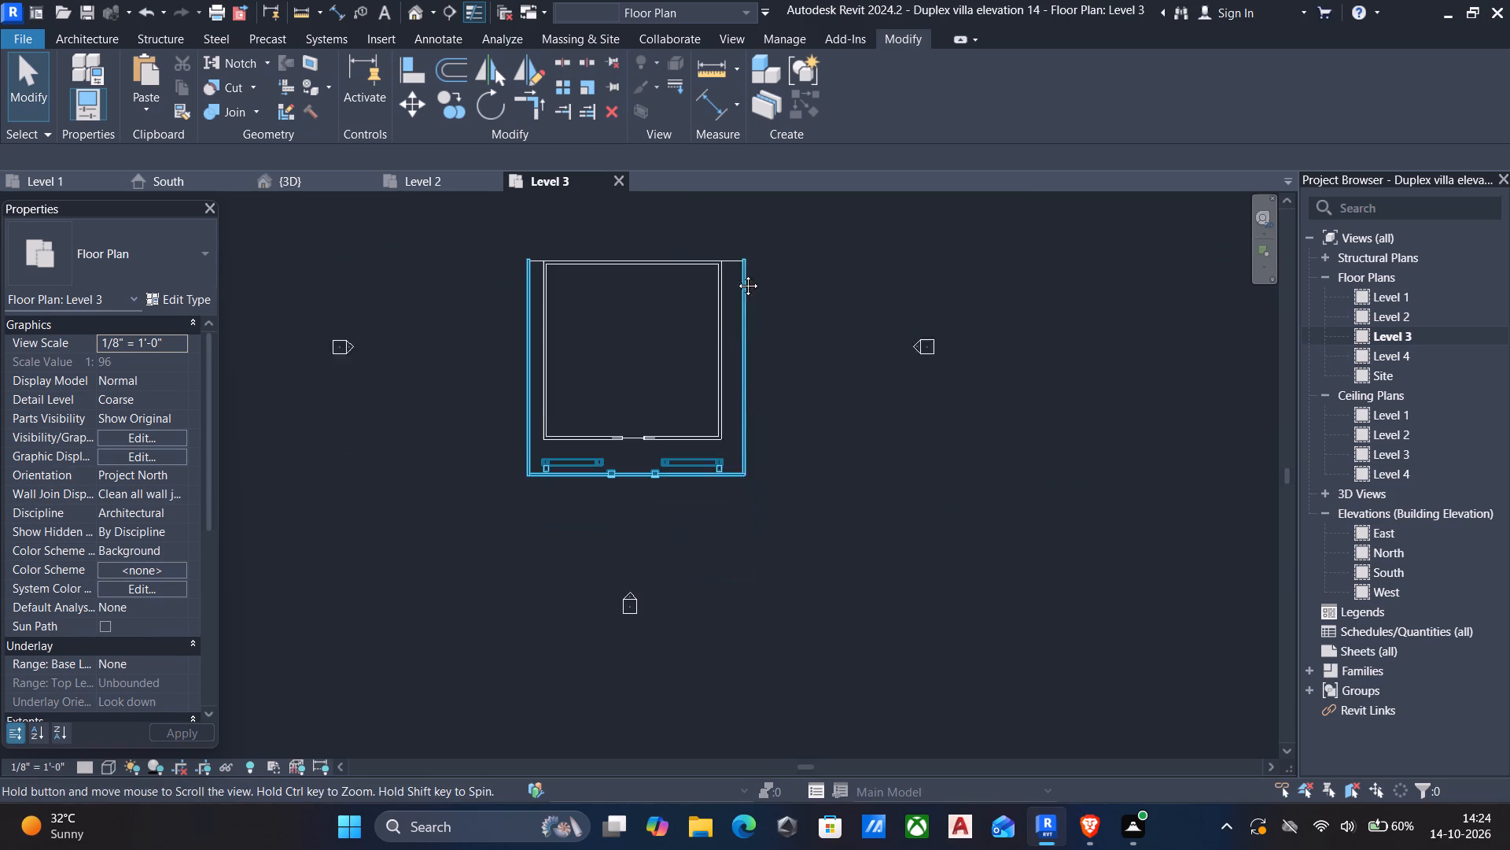
{"action": "middle_click_drag", "start_coordinate": [736, 274], "coordinate": [740, 269]}
{"action": "middle_click_drag", "start_coordinate": [532, 298], "coordinate": [568, 312]}
{"action": "left_click", "coordinate": [102, 37]}
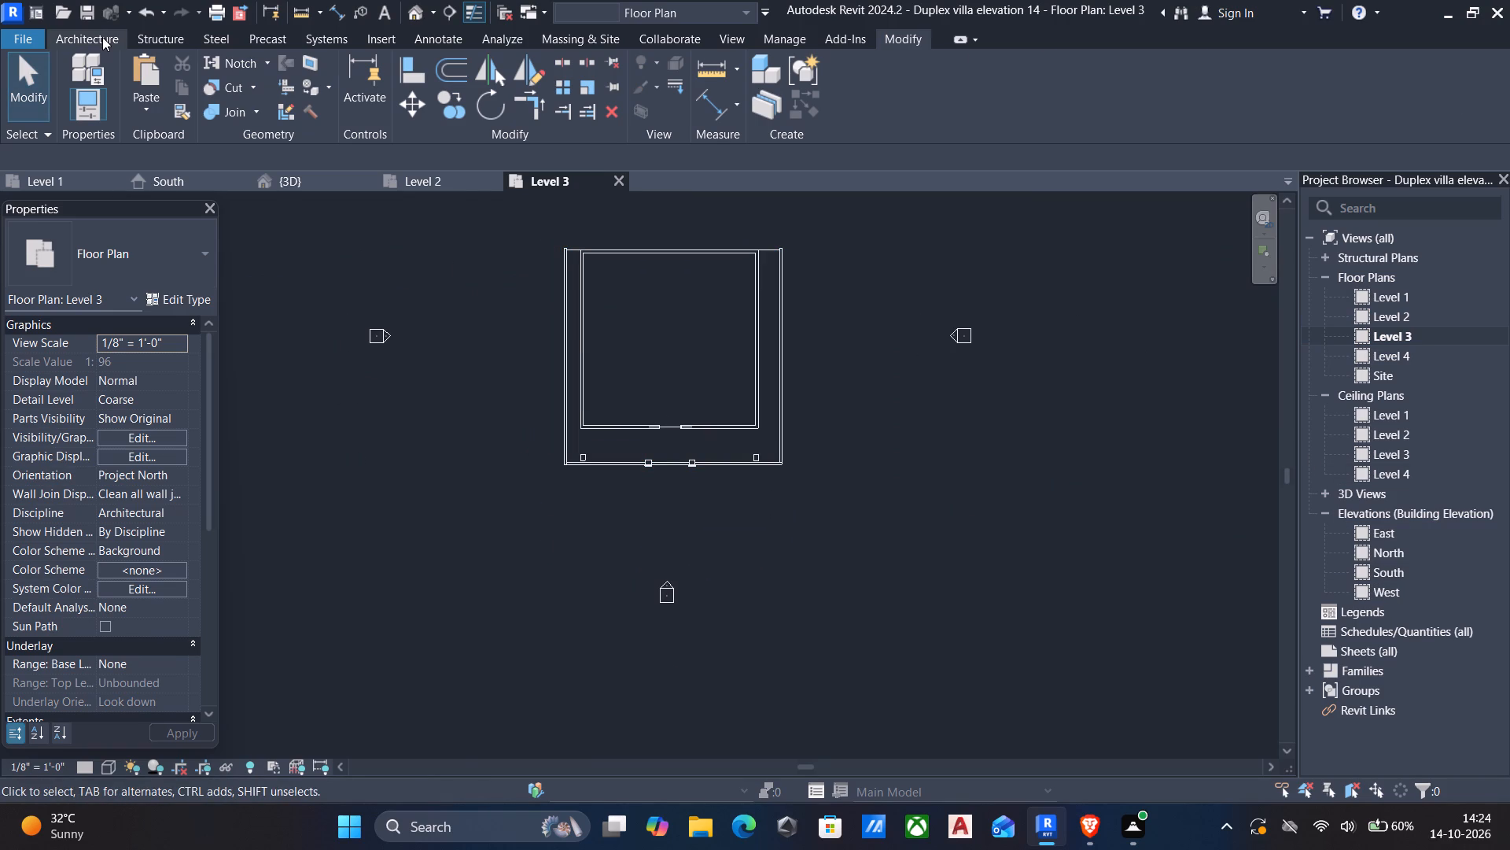
{"action": "left_click", "coordinate": [368, 107]}
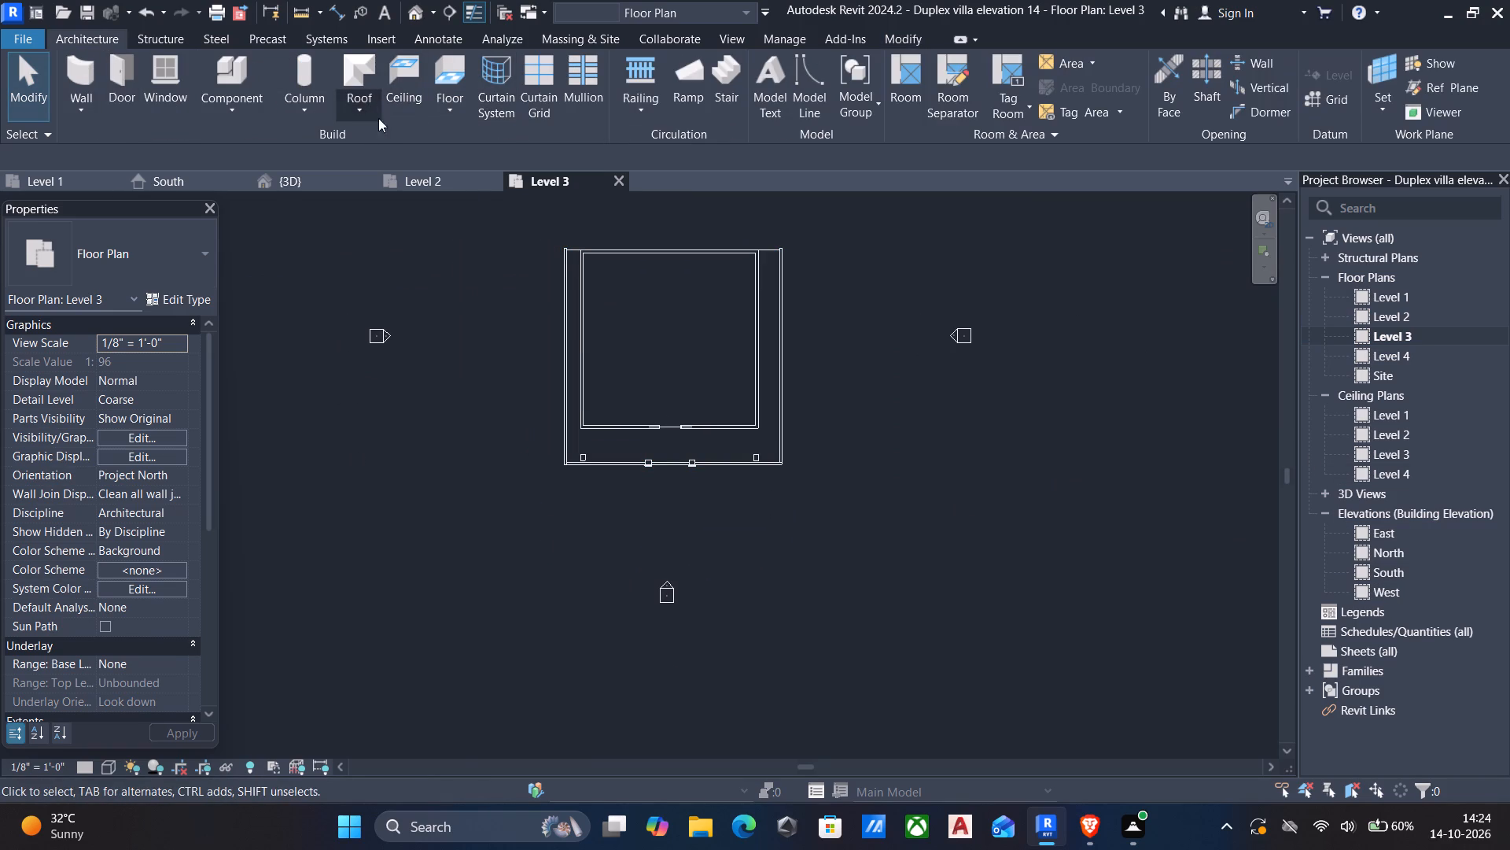
{"action": "left_click", "coordinate": [399, 145]}
Sketch a rectangular roof boundary from the floor's rear west corner to the porch's east edge, about 55'-4" front to back.
{"action": "scroll", "coordinate": [635, 248], "scroll_direction": "up", "scroll_amount": 5}
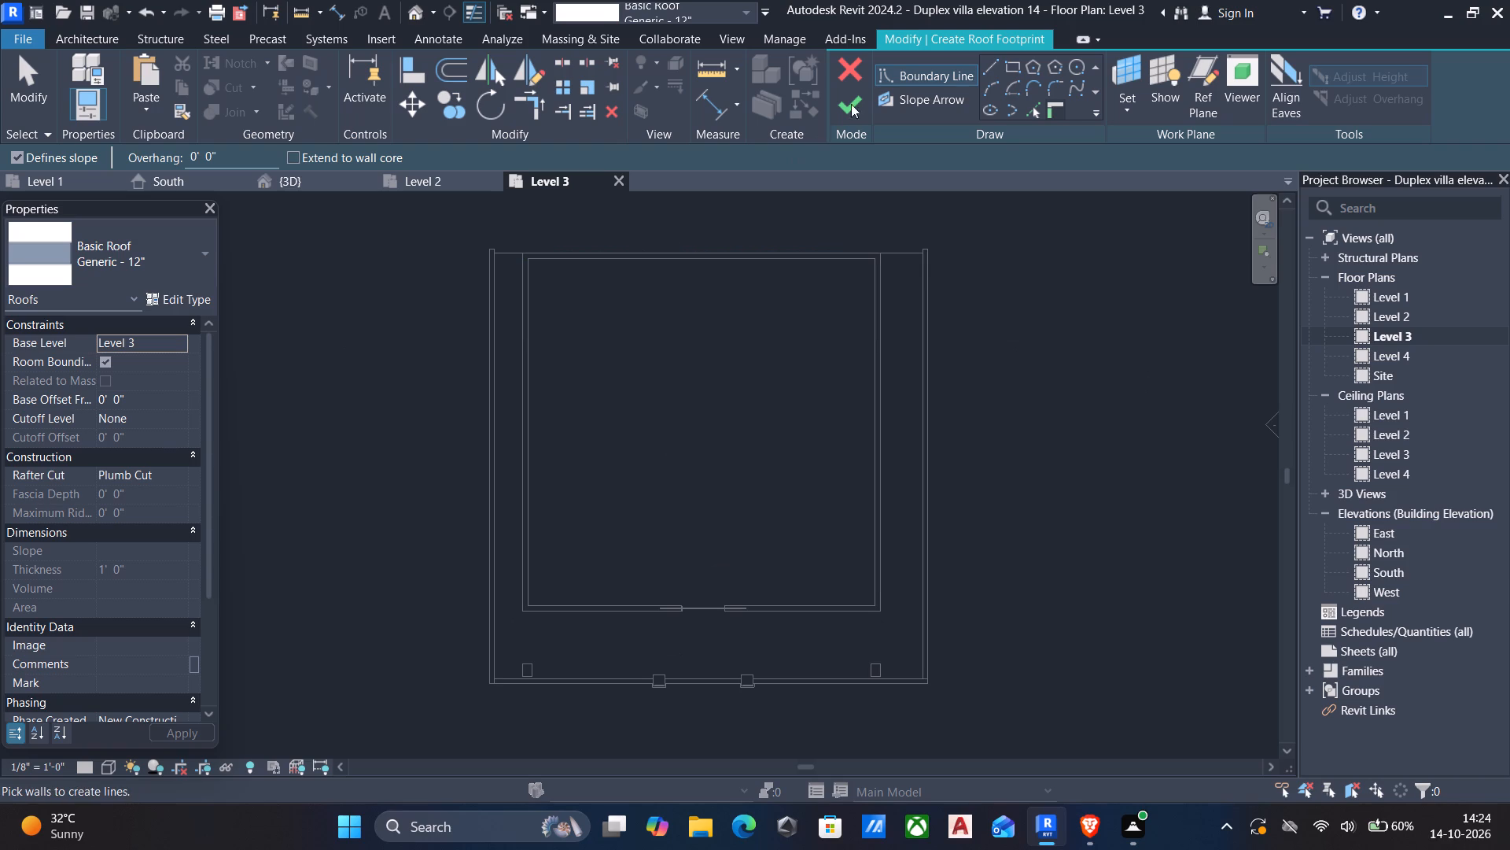
{"action": "left_click_drag", "start_coordinate": [1007, 68], "coordinate": [1007, 75]}
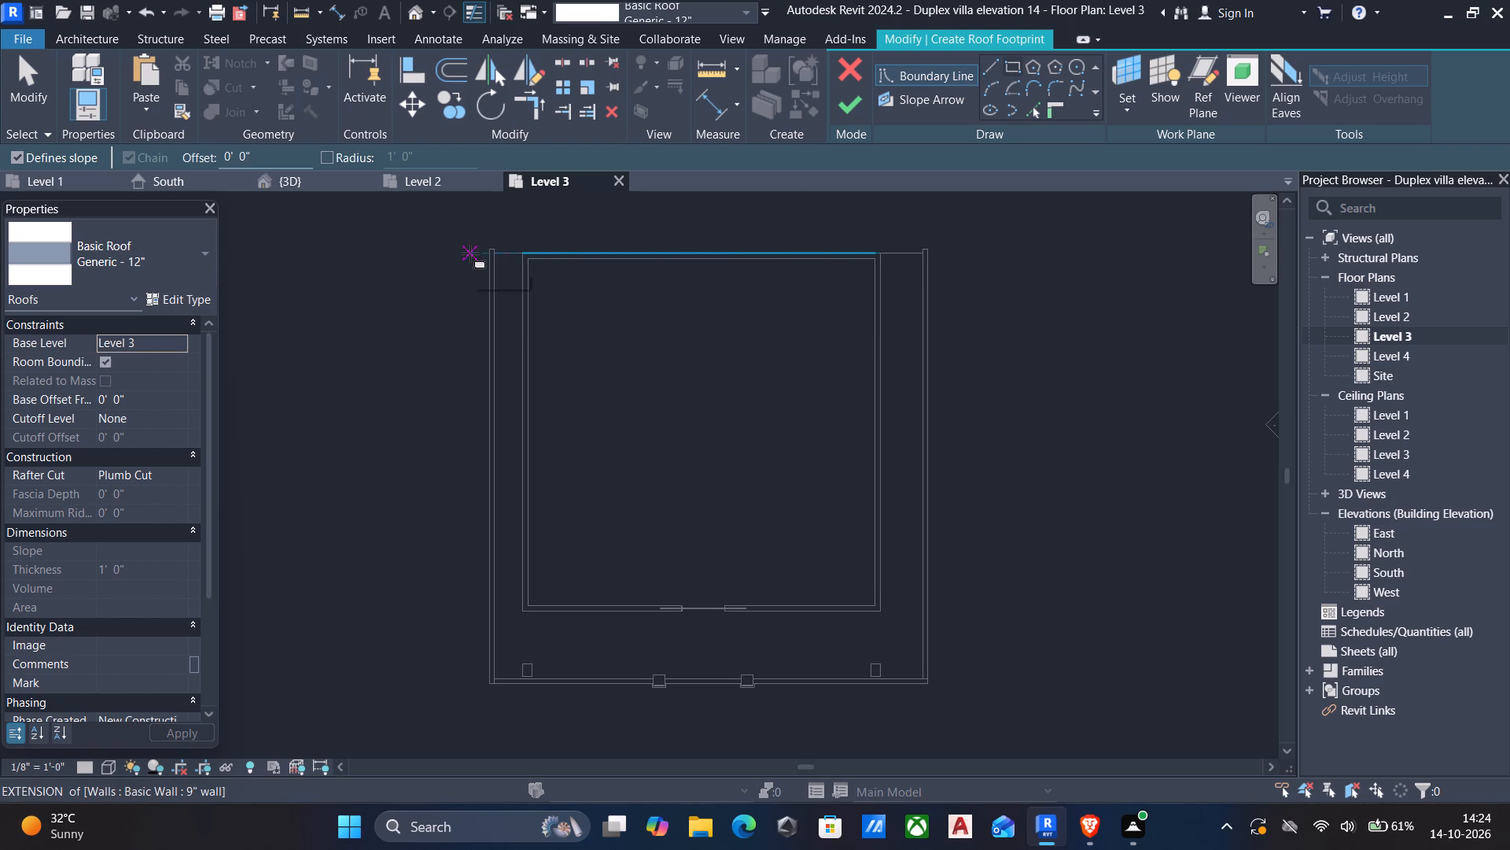
{"action": "scroll", "coordinate": [489, 257], "scroll_direction": "up", "scroll_amount": 2}
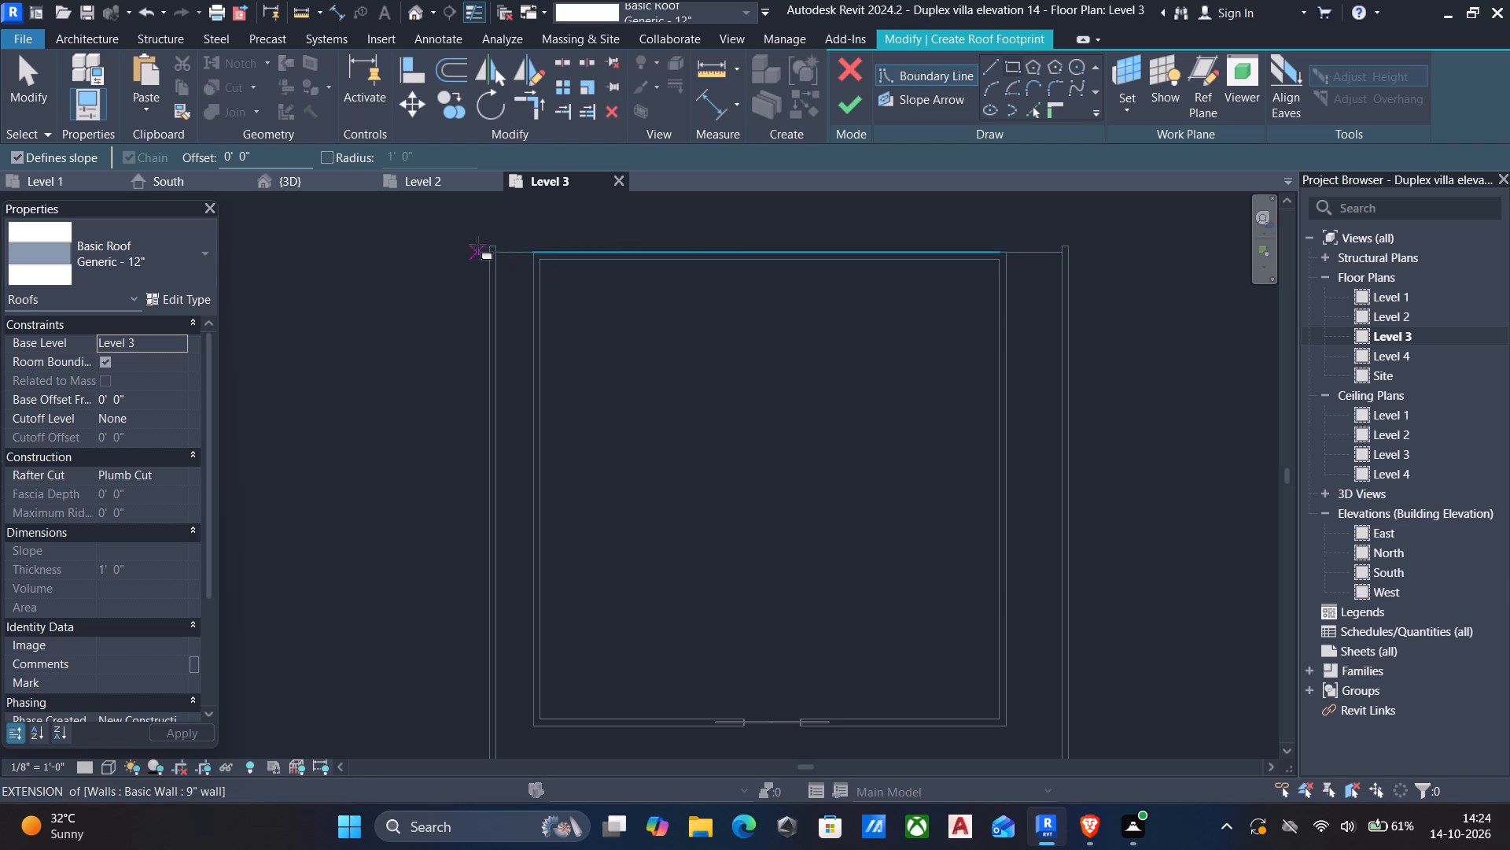
{"action": "scroll", "coordinate": [486, 246], "scroll_direction": "up", "scroll_amount": 5}
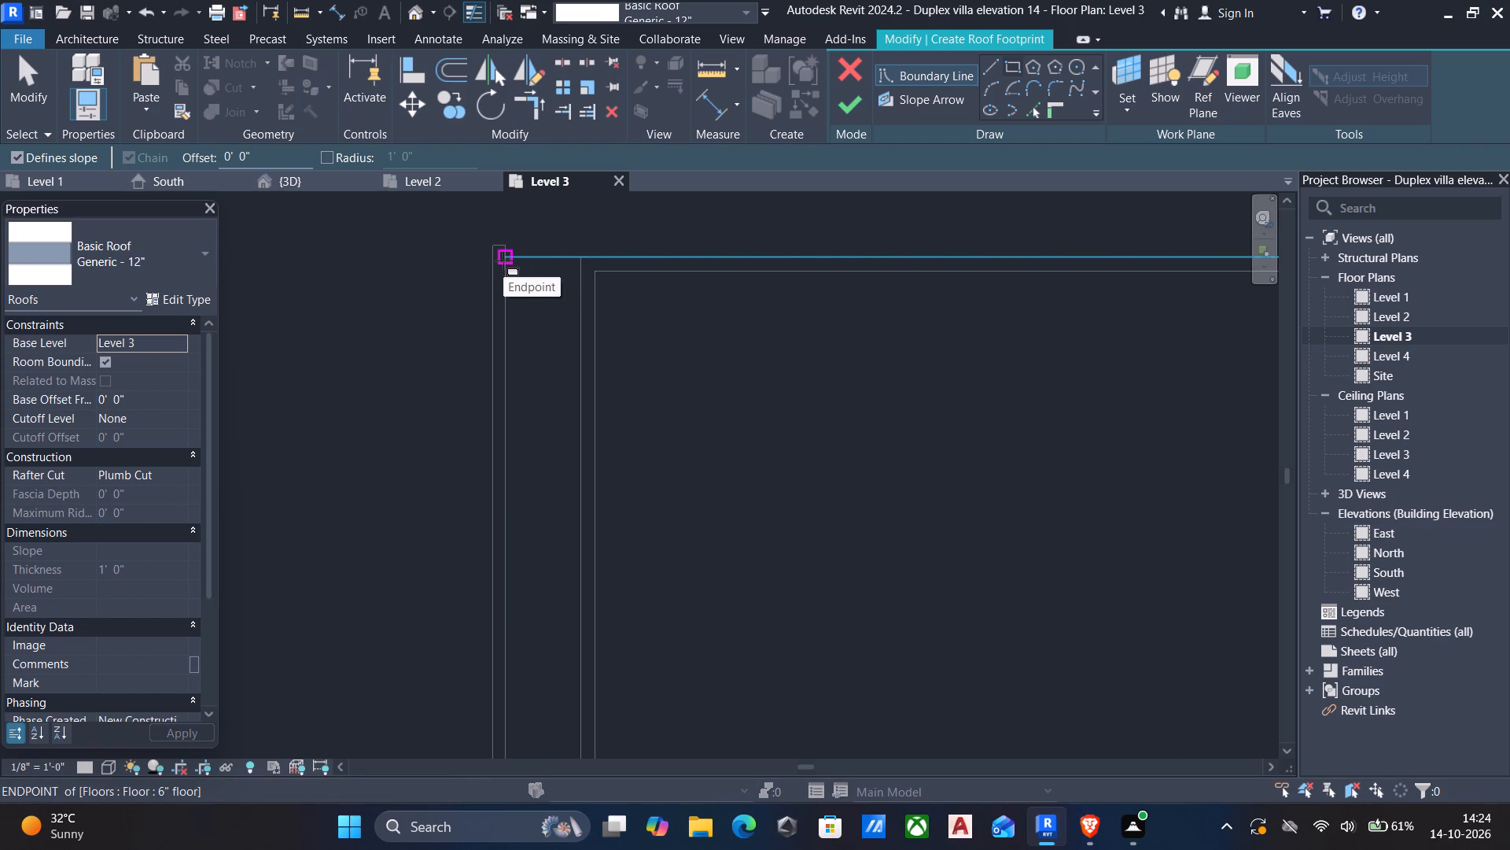
{"action": "left_click", "coordinate": [503, 261]}
{"action": "scroll", "coordinate": [607, 338], "scroll_direction": "down", "scroll_amount": 7}
{"action": "middle_click_drag", "start_coordinate": [687, 375], "coordinate": [497, 299]}
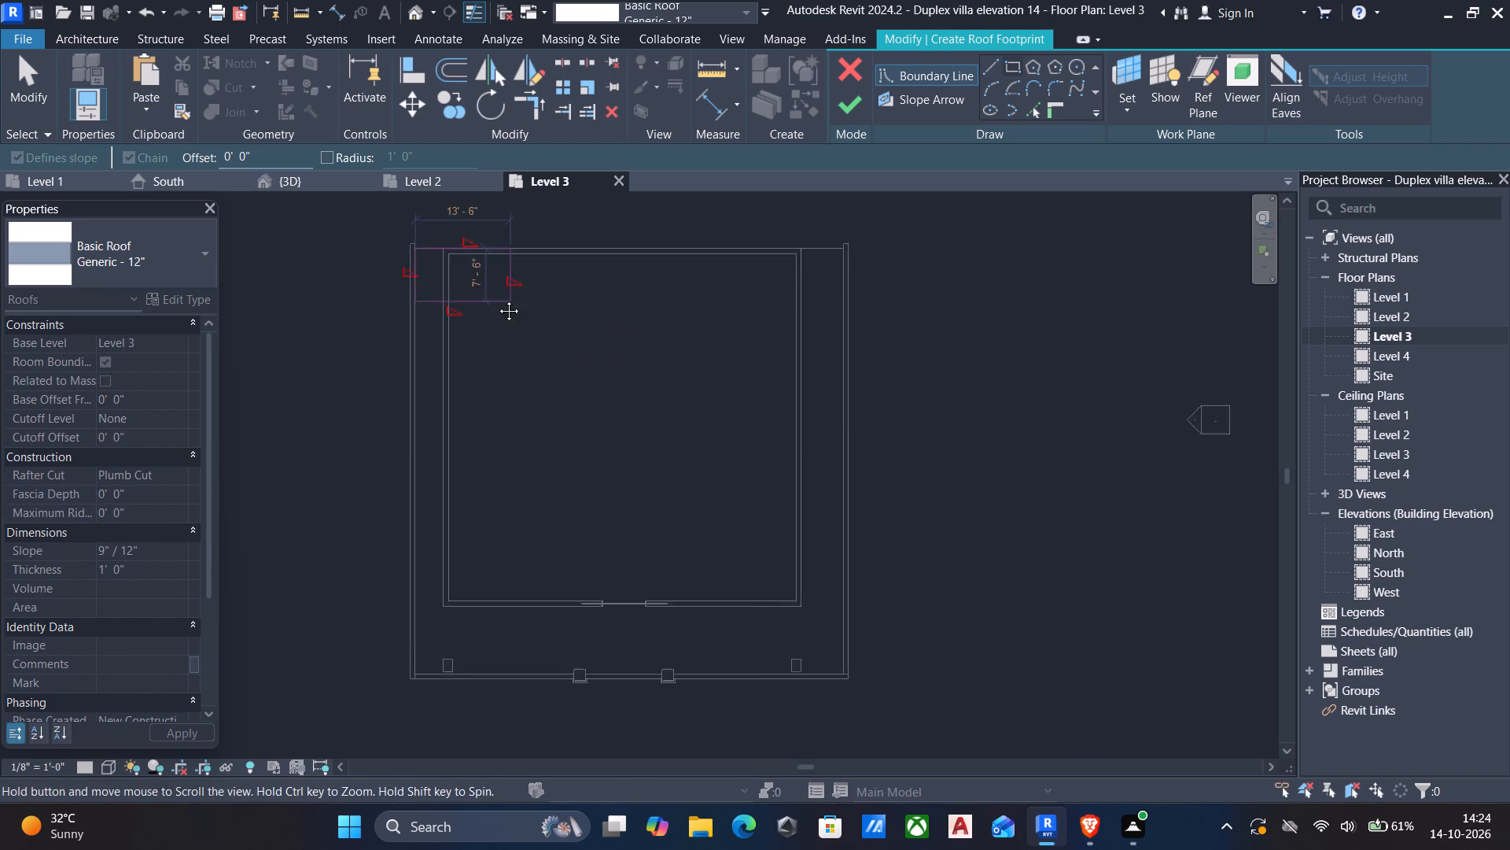
{"action": "middle_click_drag", "start_coordinate": [497, 299], "coordinate": [432, 283]}
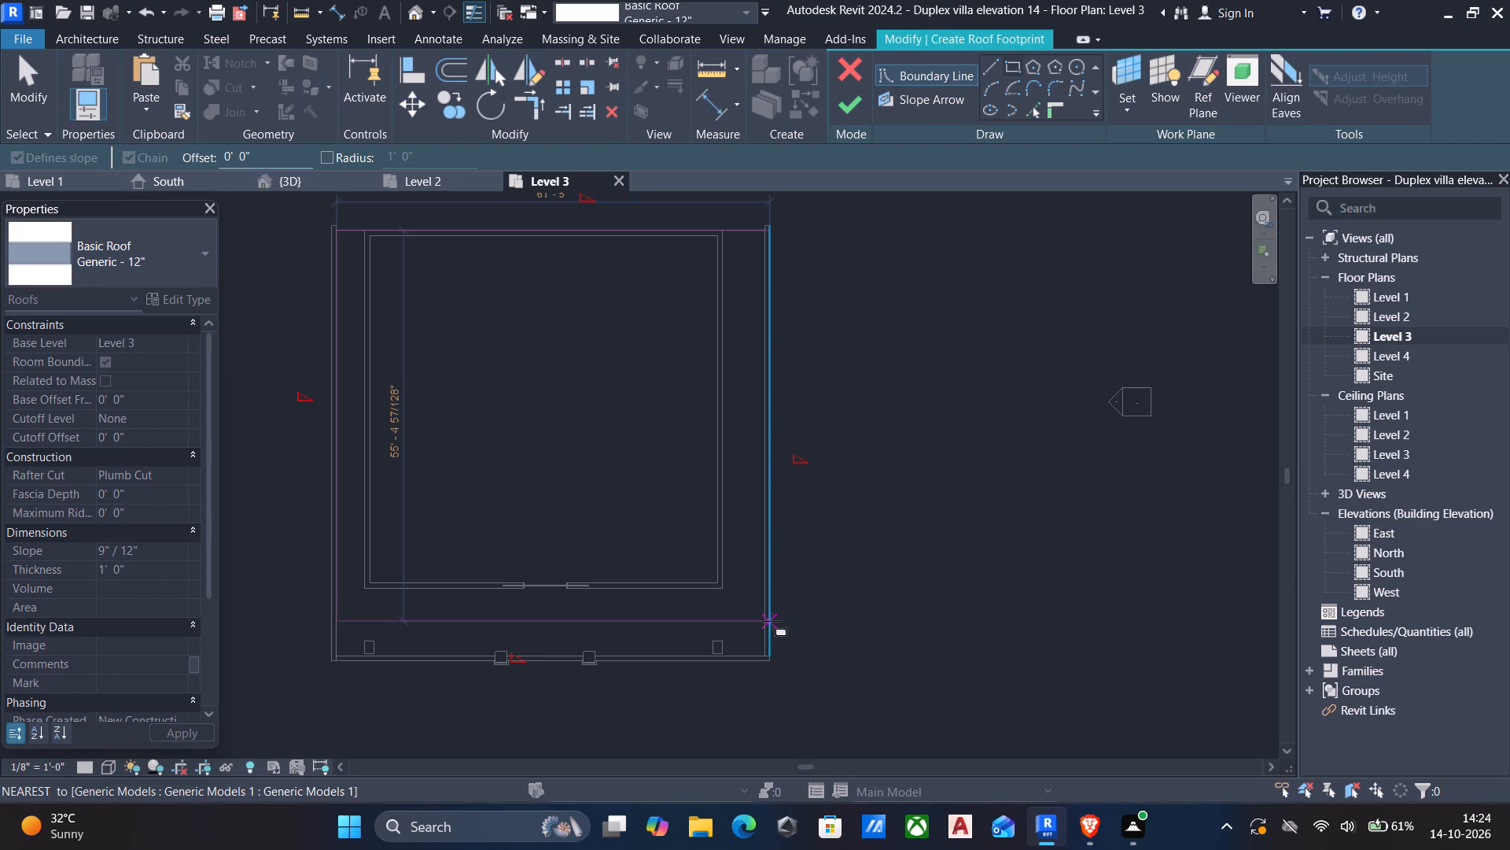
{"action": "left_click", "coordinate": [772, 621]}
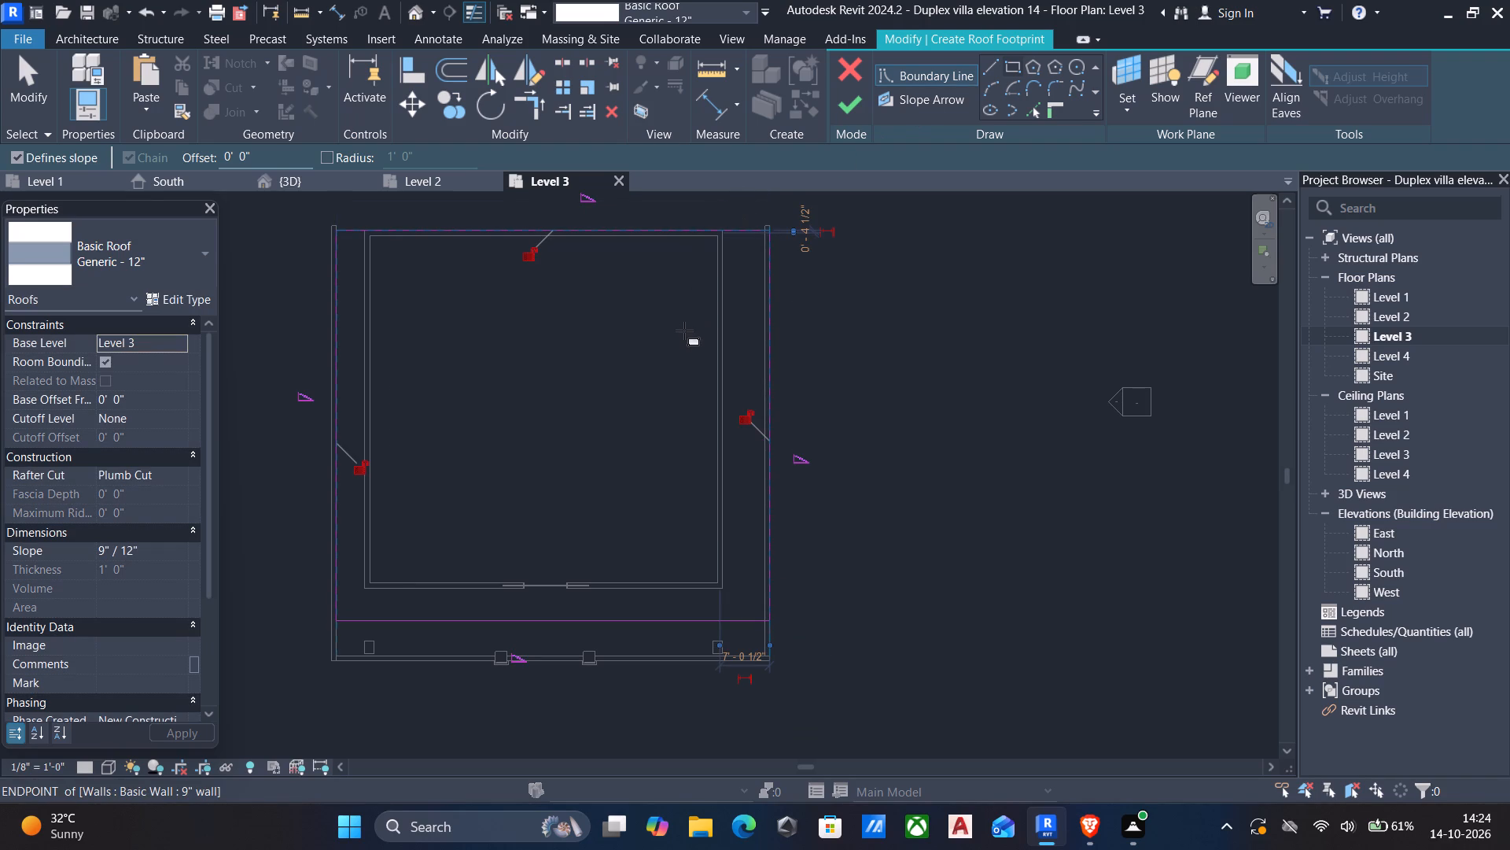
{"action": "key", "text": "Escape"}
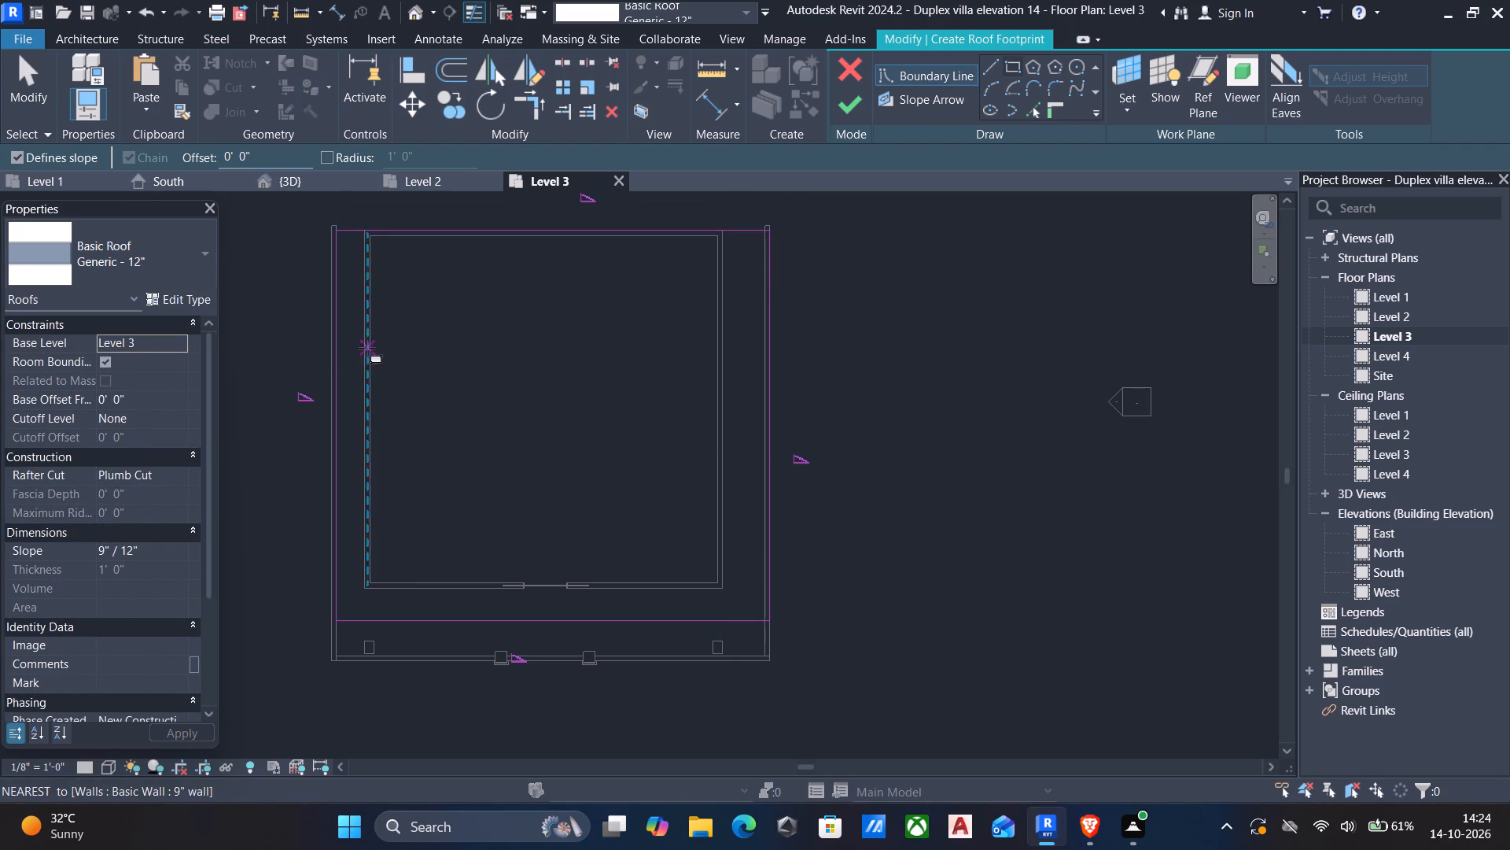
{"action": "key", "text": "Escape"}
Align the roof footprint's east boundary line with the inner line of the porch's east edge.
{"action": "type", "text": "al"}
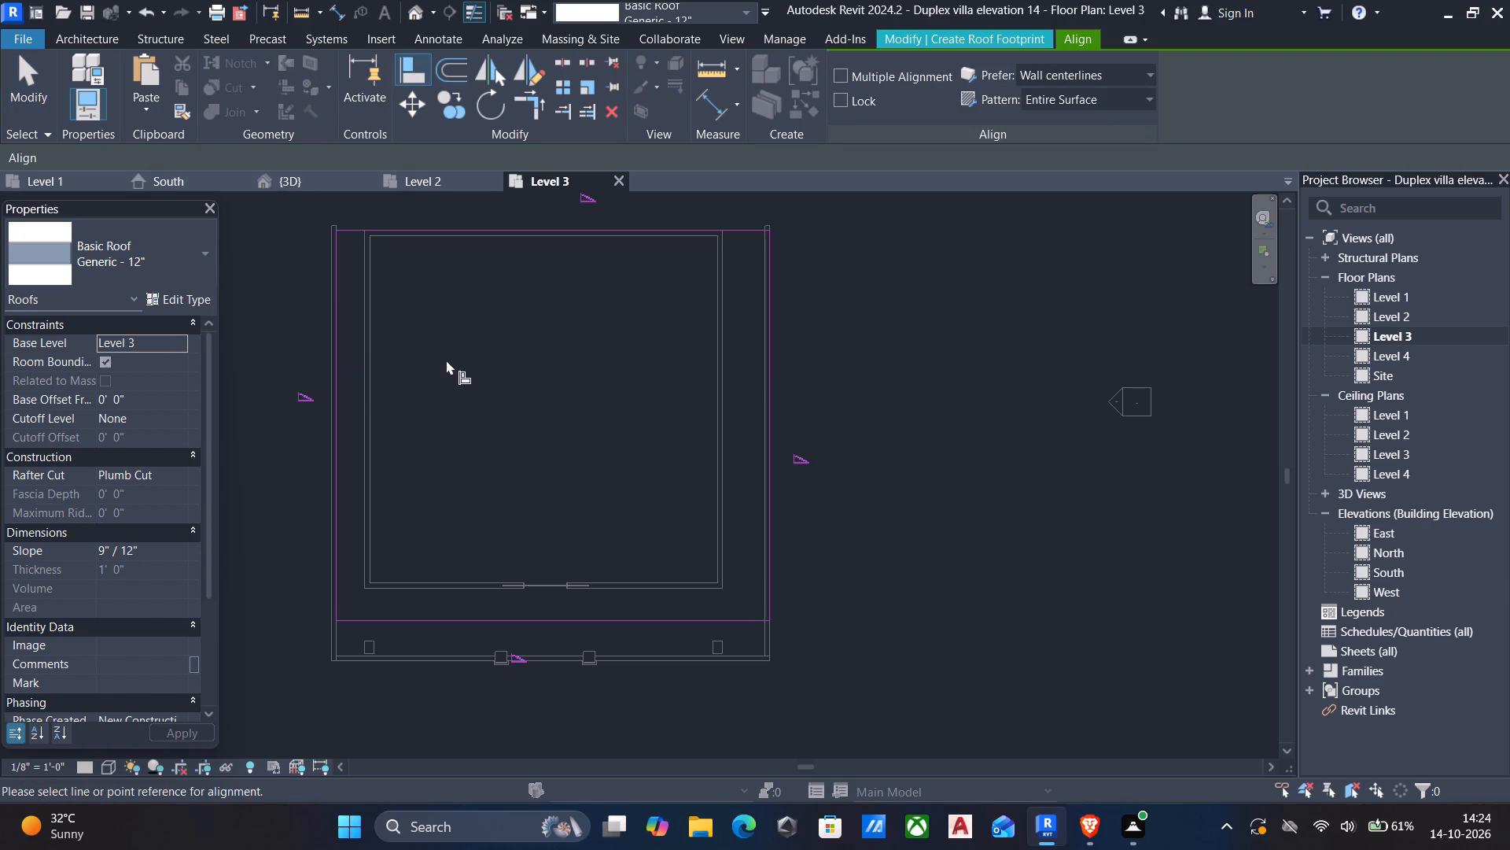
{"action": "scroll", "coordinate": [812, 365], "scroll_direction": "up", "scroll_amount": 4}
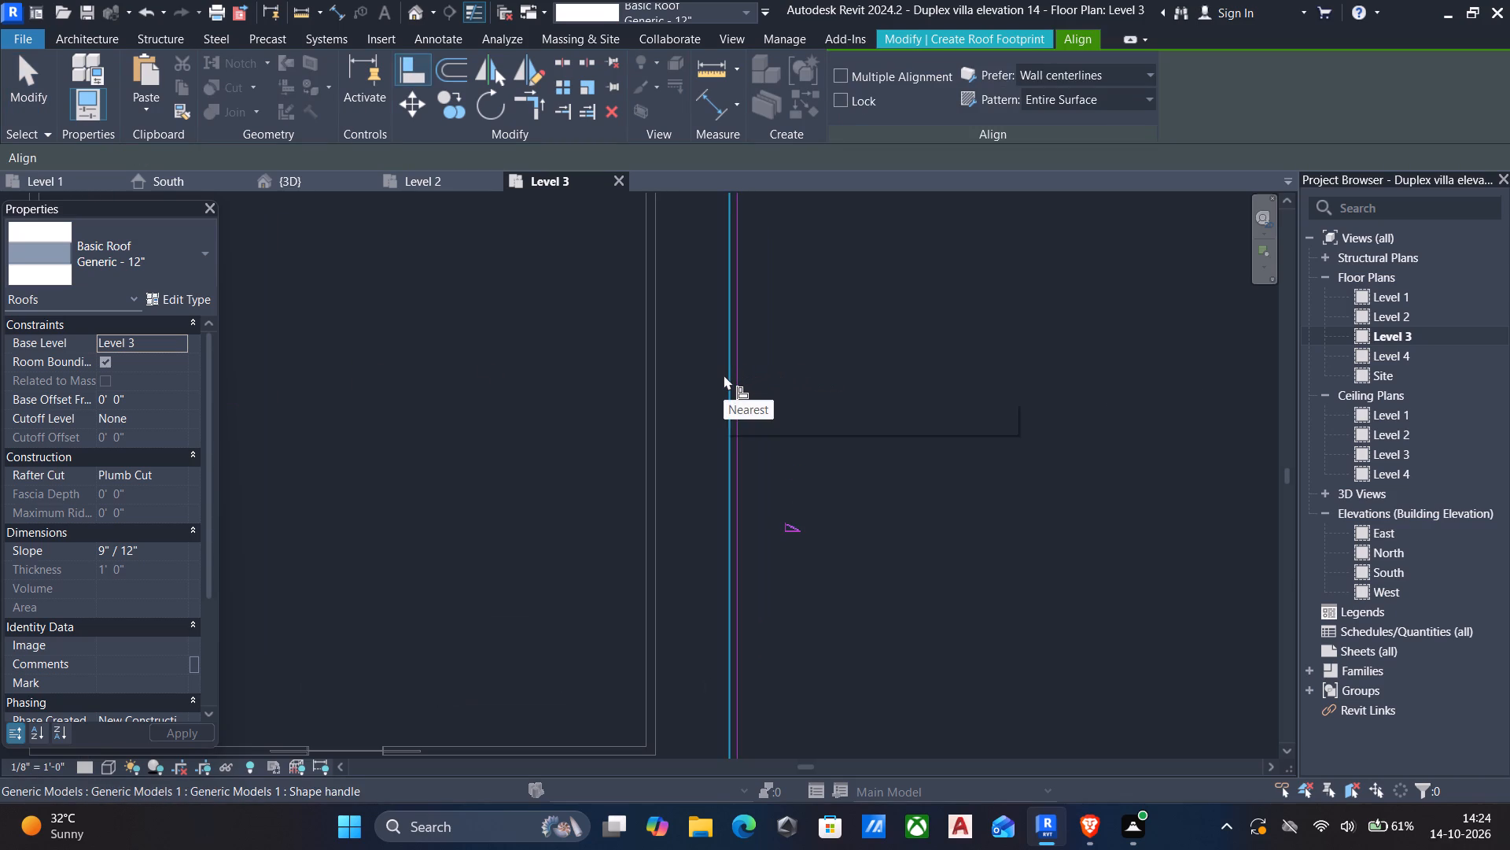
{"action": "left_click", "coordinate": [724, 375]}
{"action": "left_click", "coordinate": [742, 378]}
{"action": "key", "text": "Escape"}
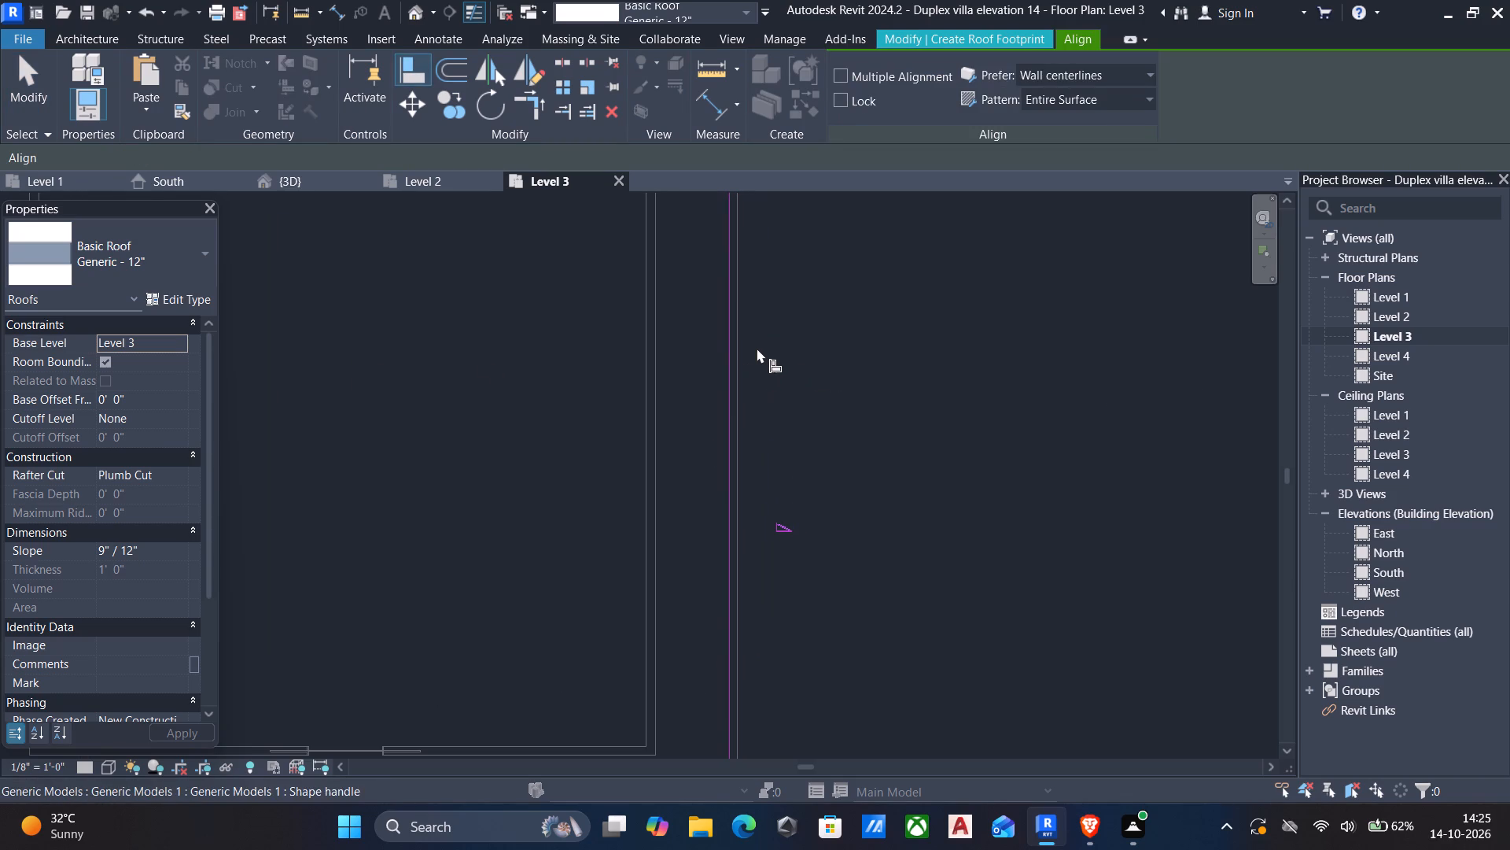
Finish the footprint as a Basic Roof Generic - 12" on Level 3.
{"action": "left_click", "coordinate": [981, 36]}
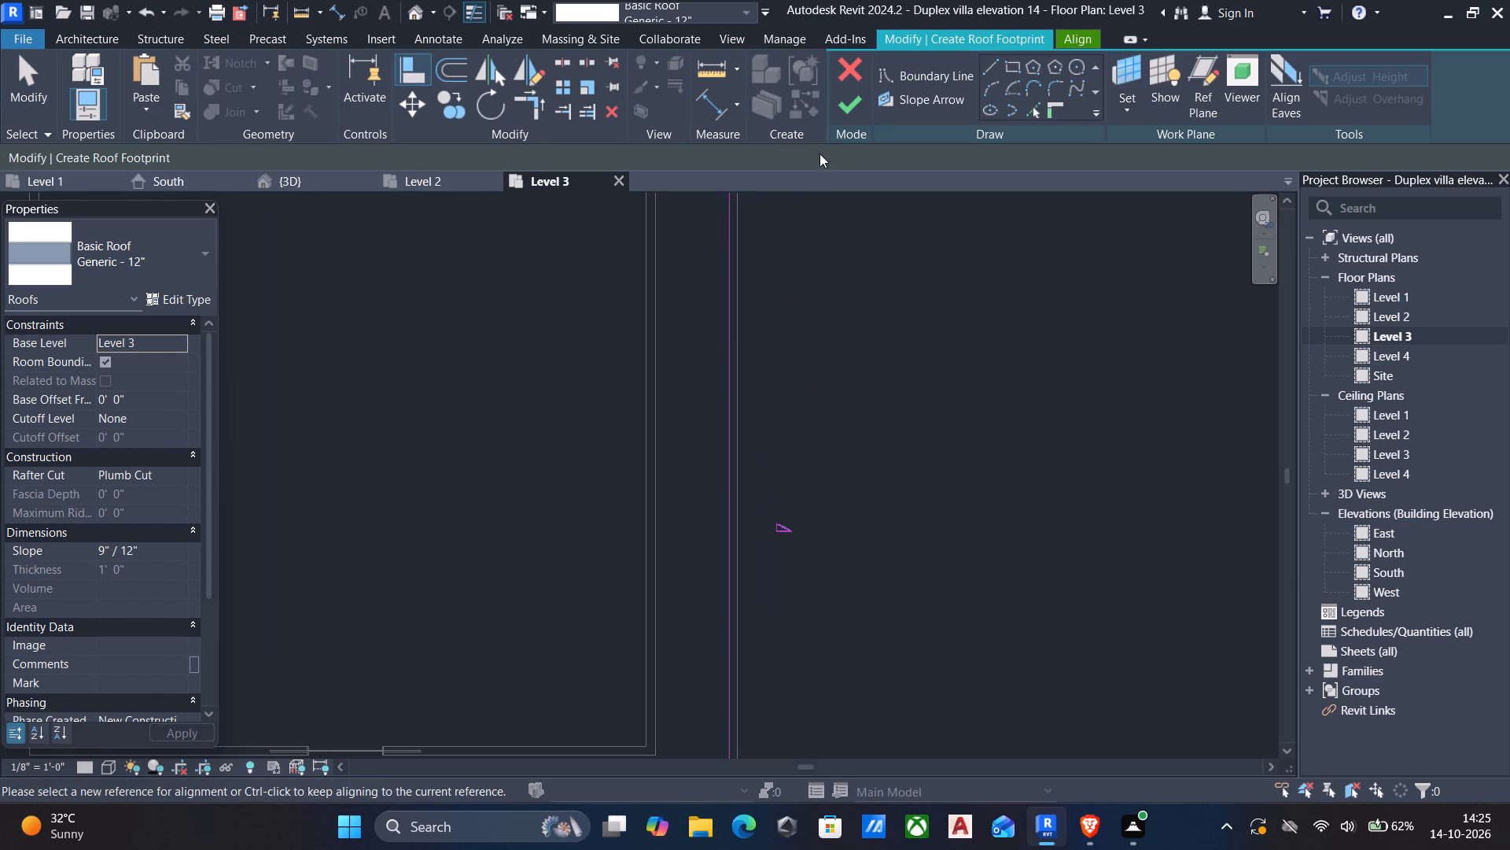
{"action": "left_click", "coordinate": [850, 105]}
{"action": "scroll", "coordinate": [829, 238], "scroll_direction": "down", "scroll_amount": 6}
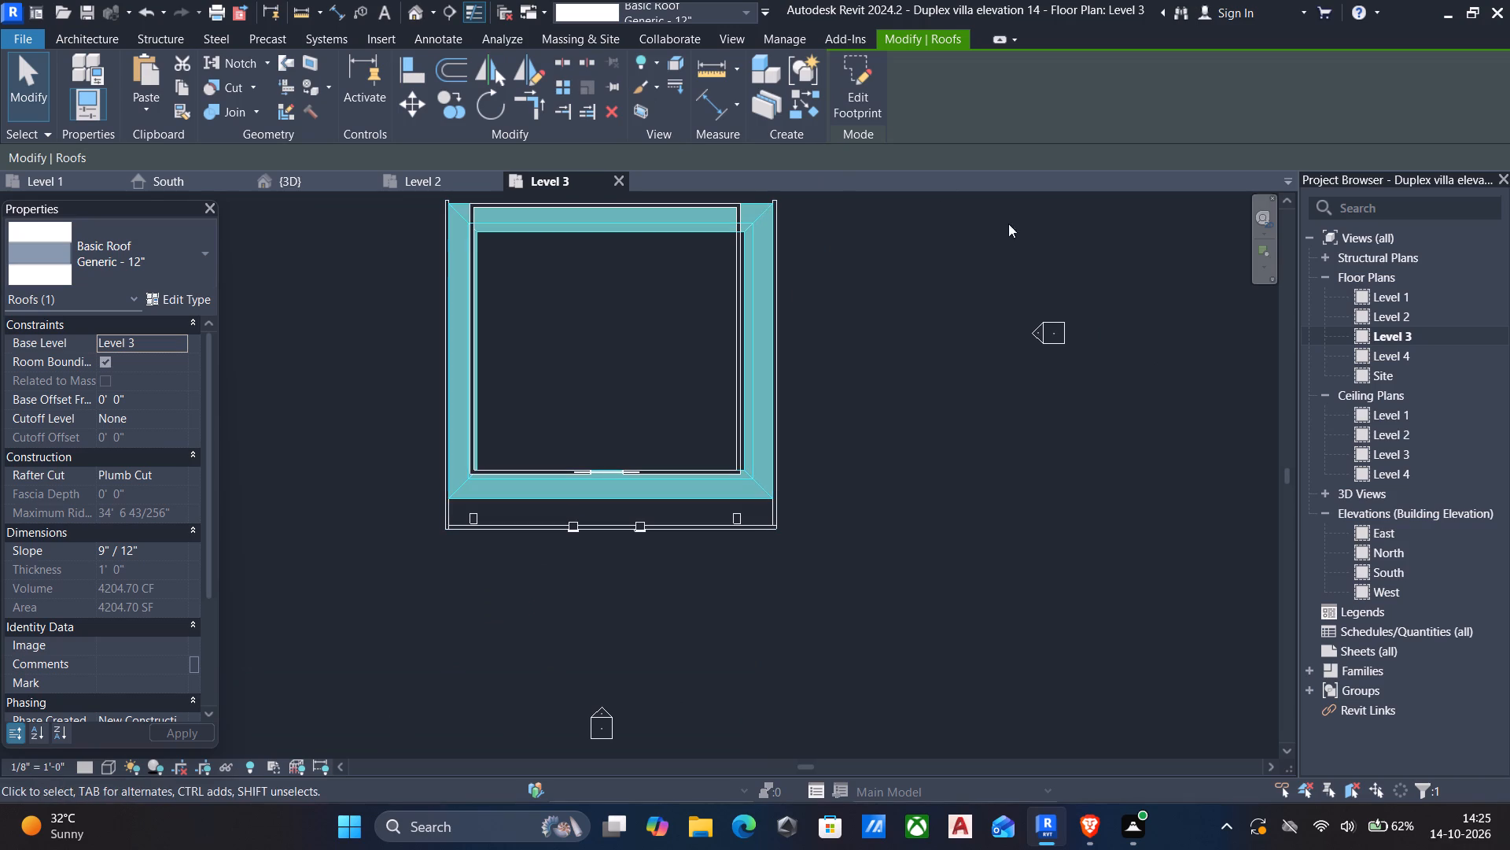
Switch to the 3D view and set the hip roof's base level to Level 4.
{"action": "left_click", "coordinate": [407, 17]}
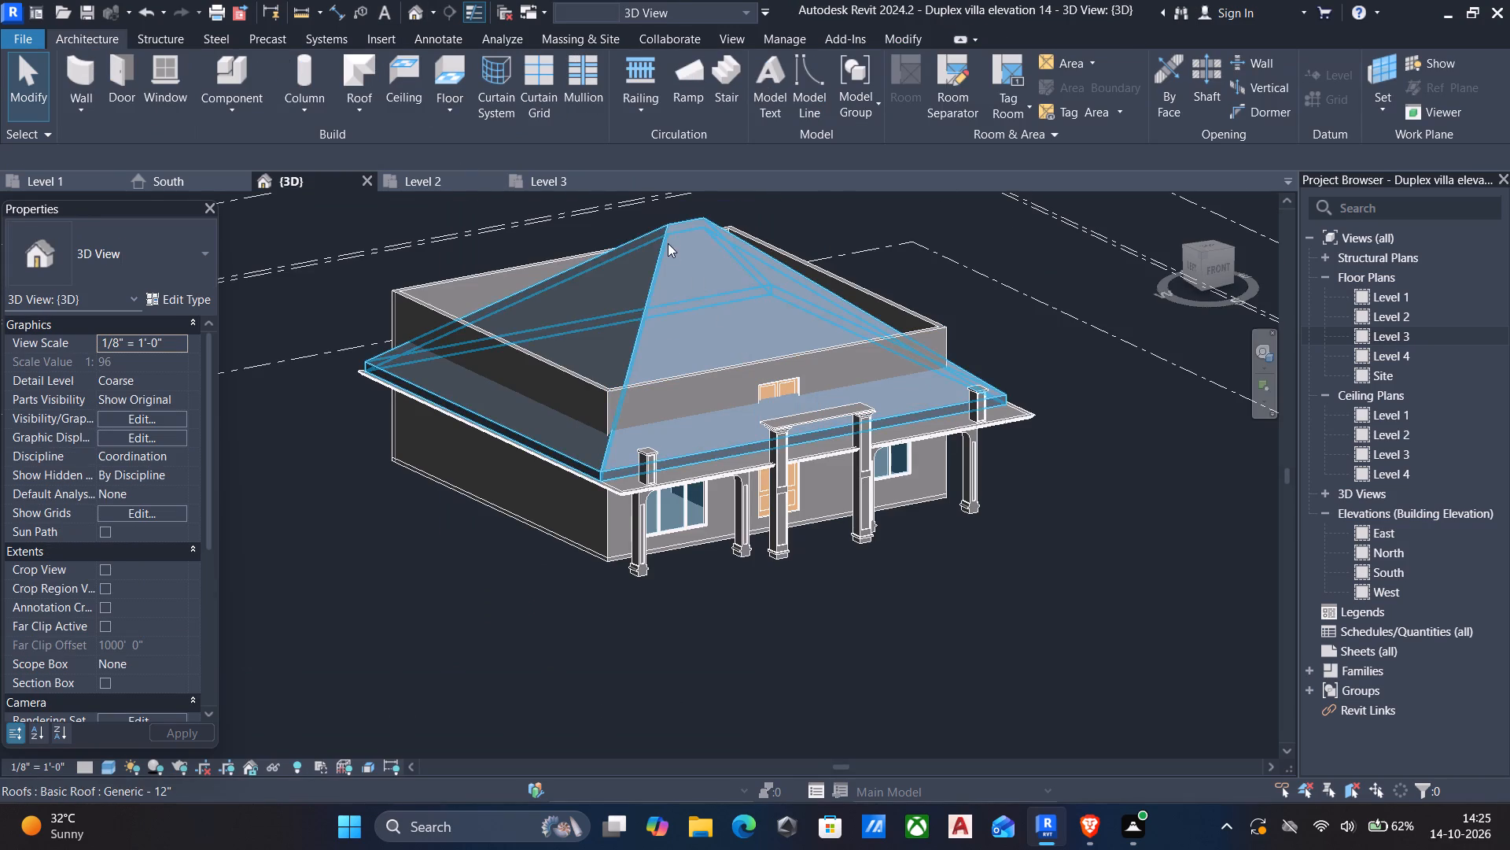
{"action": "left_click", "coordinate": [665, 227]}
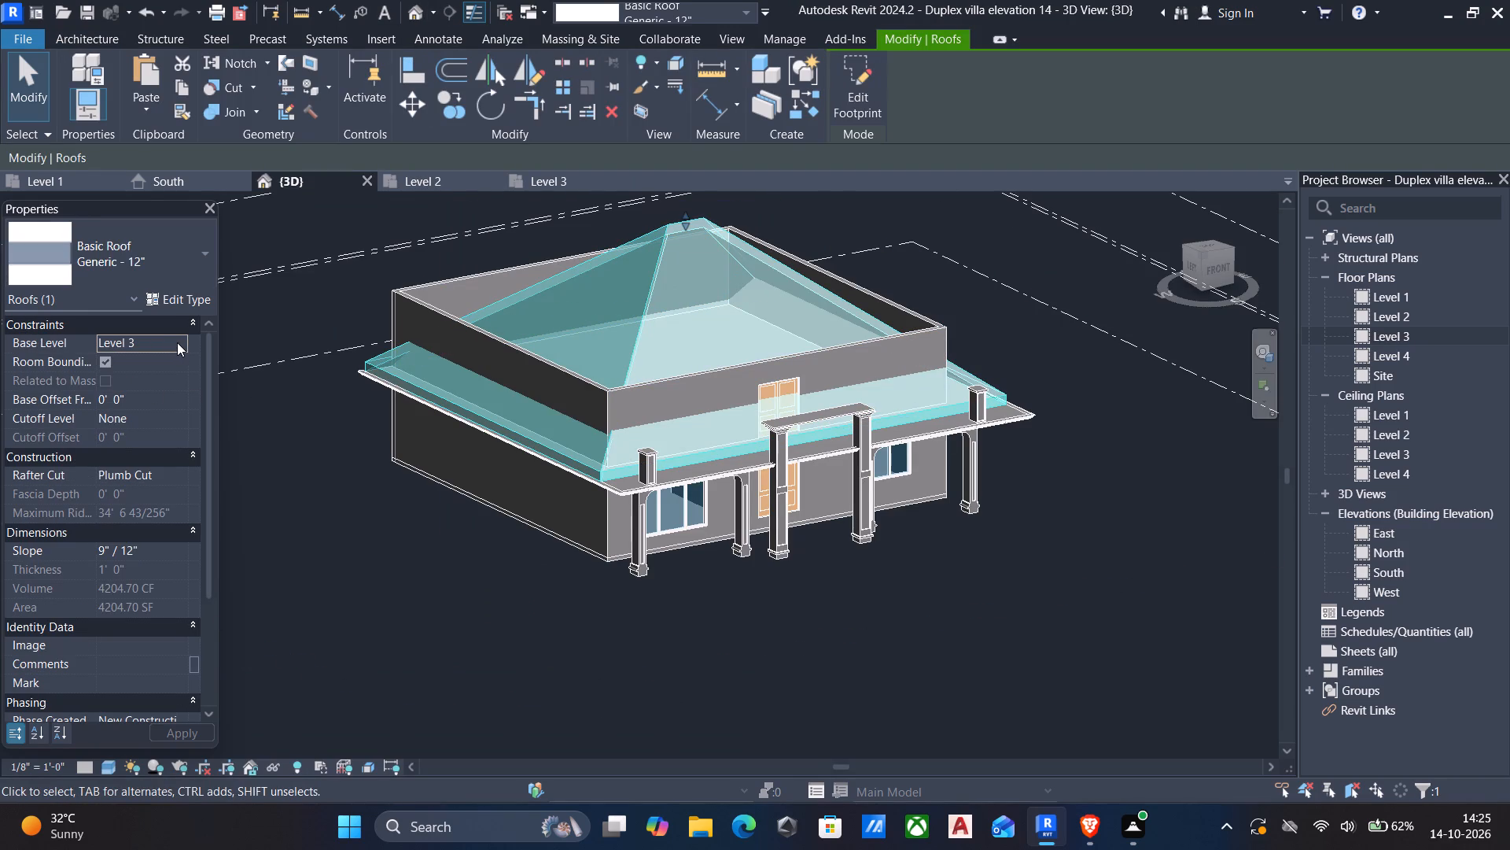
{"action": "left_click", "coordinate": [177, 342]}
{"action": "left_click", "coordinate": [158, 408]}
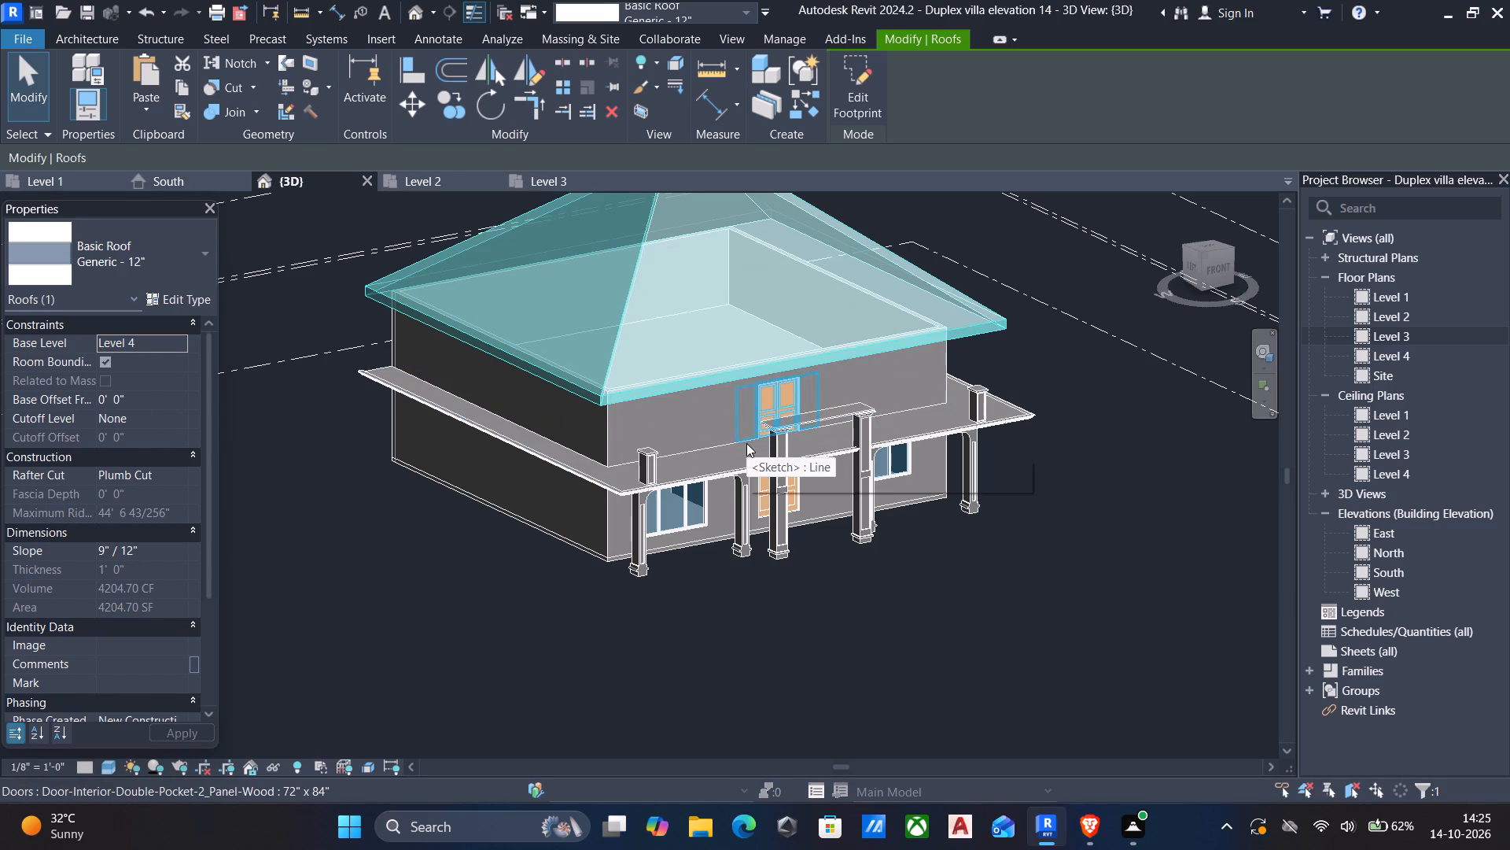
{"action": "key", "text": "Escape"}
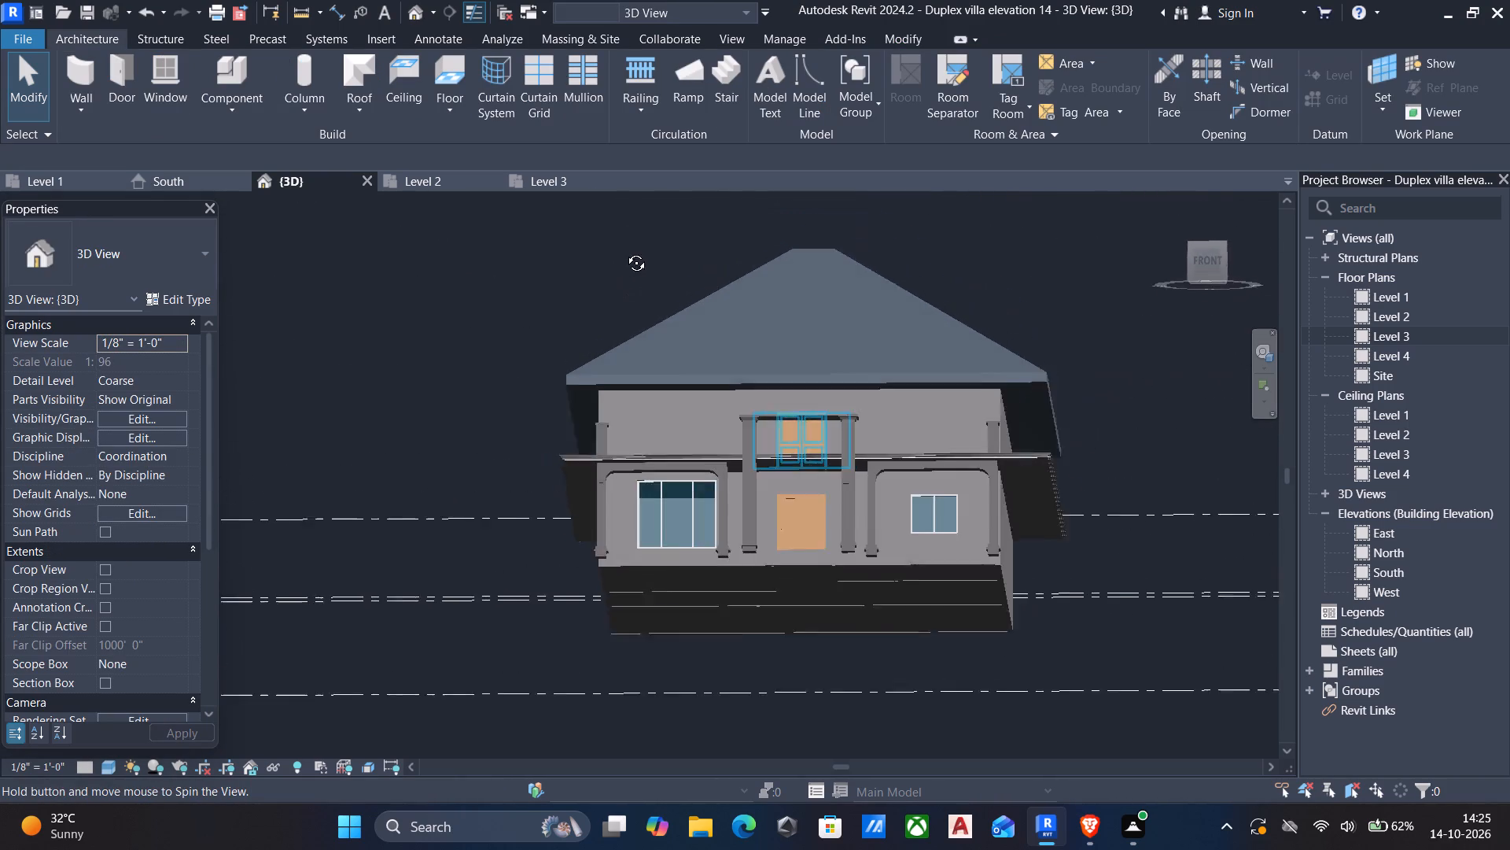
From the front of the 3D view, lower the hip roof's ridge to a maximum ridge height of about 29'-2".
{"action": "left_click", "coordinate": [1207, 257]}
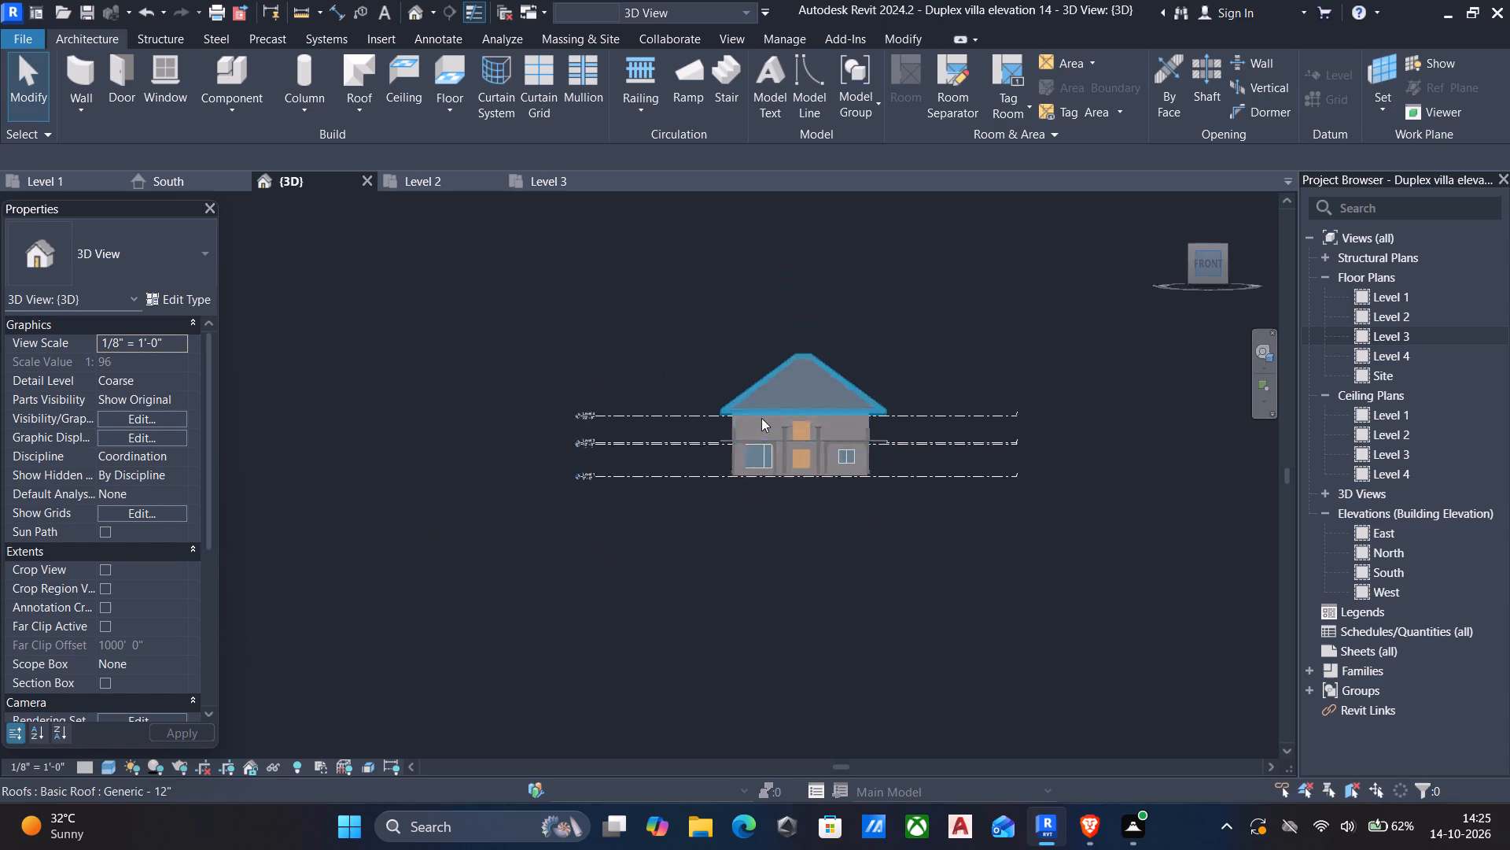
{"action": "scroll", "coordinate": [738, 437], "scroll_direction": "up", "scroll_amount": 4}
{"action": "scroll", "coordinate": [514, 504], "scroll_direction": "up", "scroll_amount": 7}
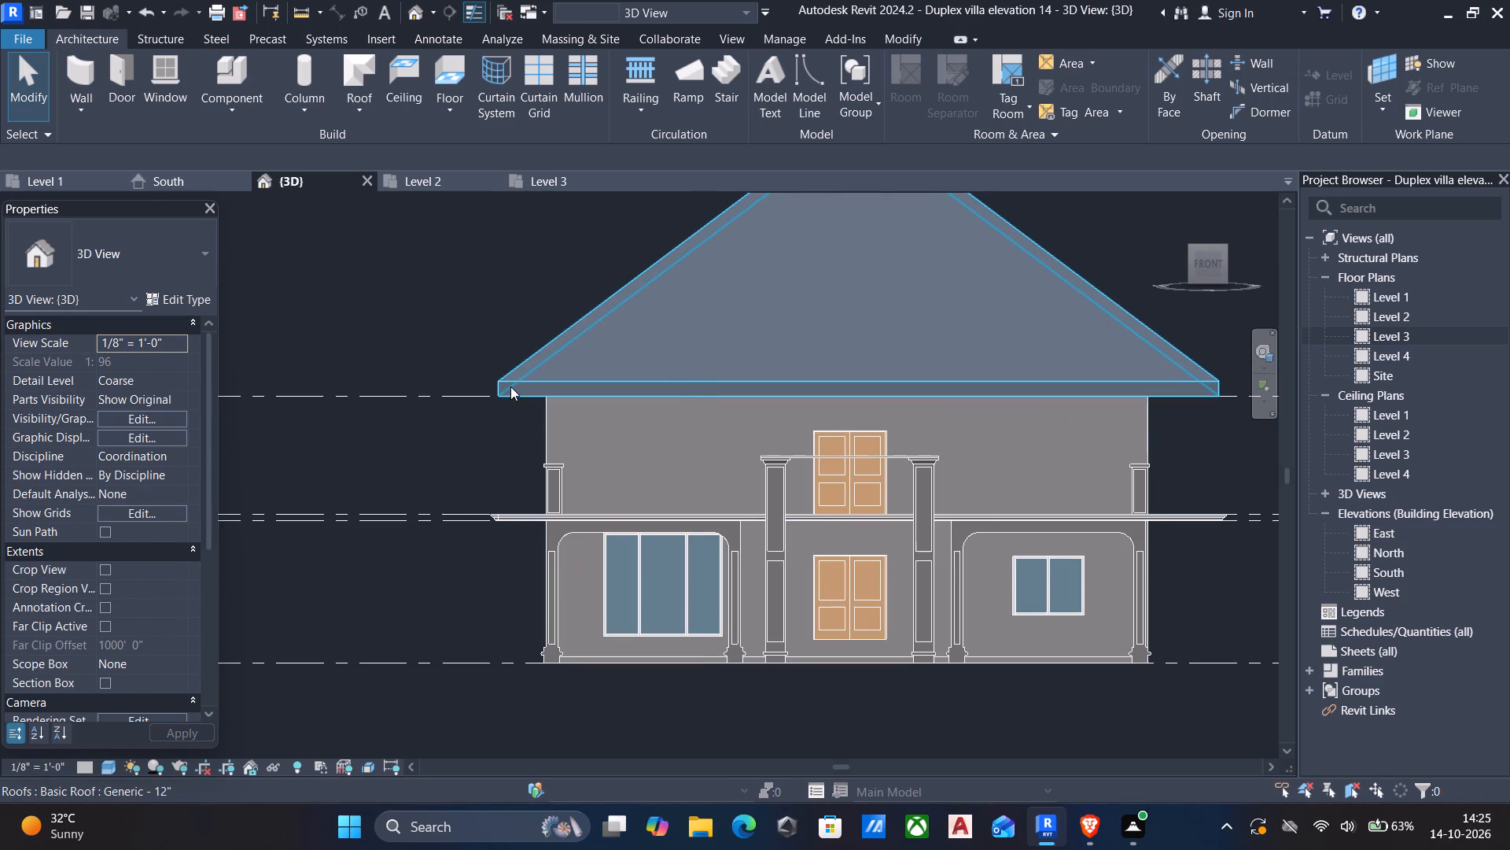
{"action": "middle_click_drag", "start_coordinate": [720, 386], "coordinate": [726, 470]}
{"action": "left_click", "coordinate": [848, 217]}
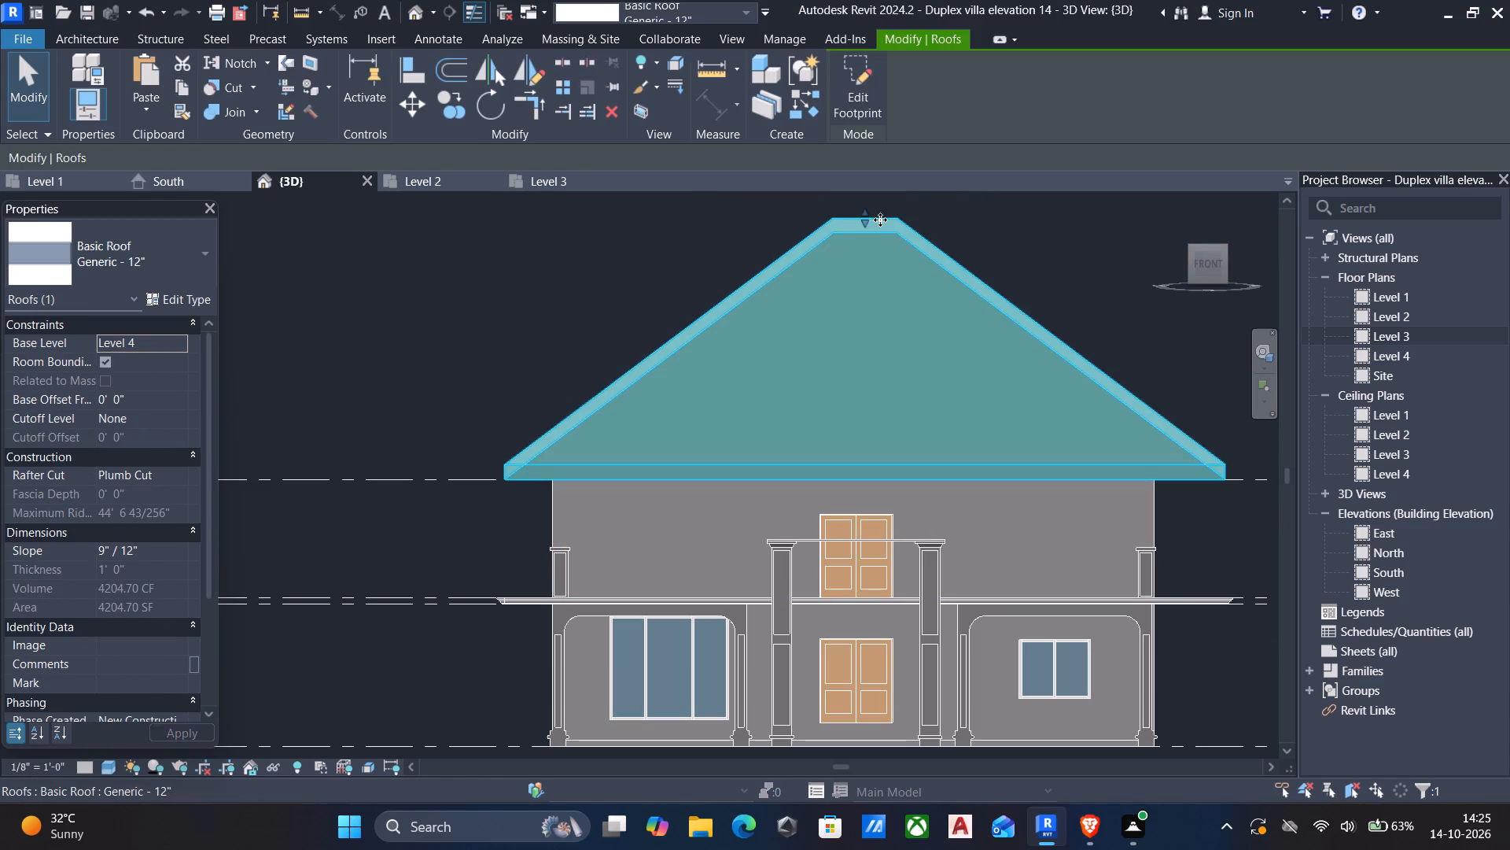
{"action": "left_click_drag", "start_coordinate": [866, 223], "coordinate": [864, 368]}
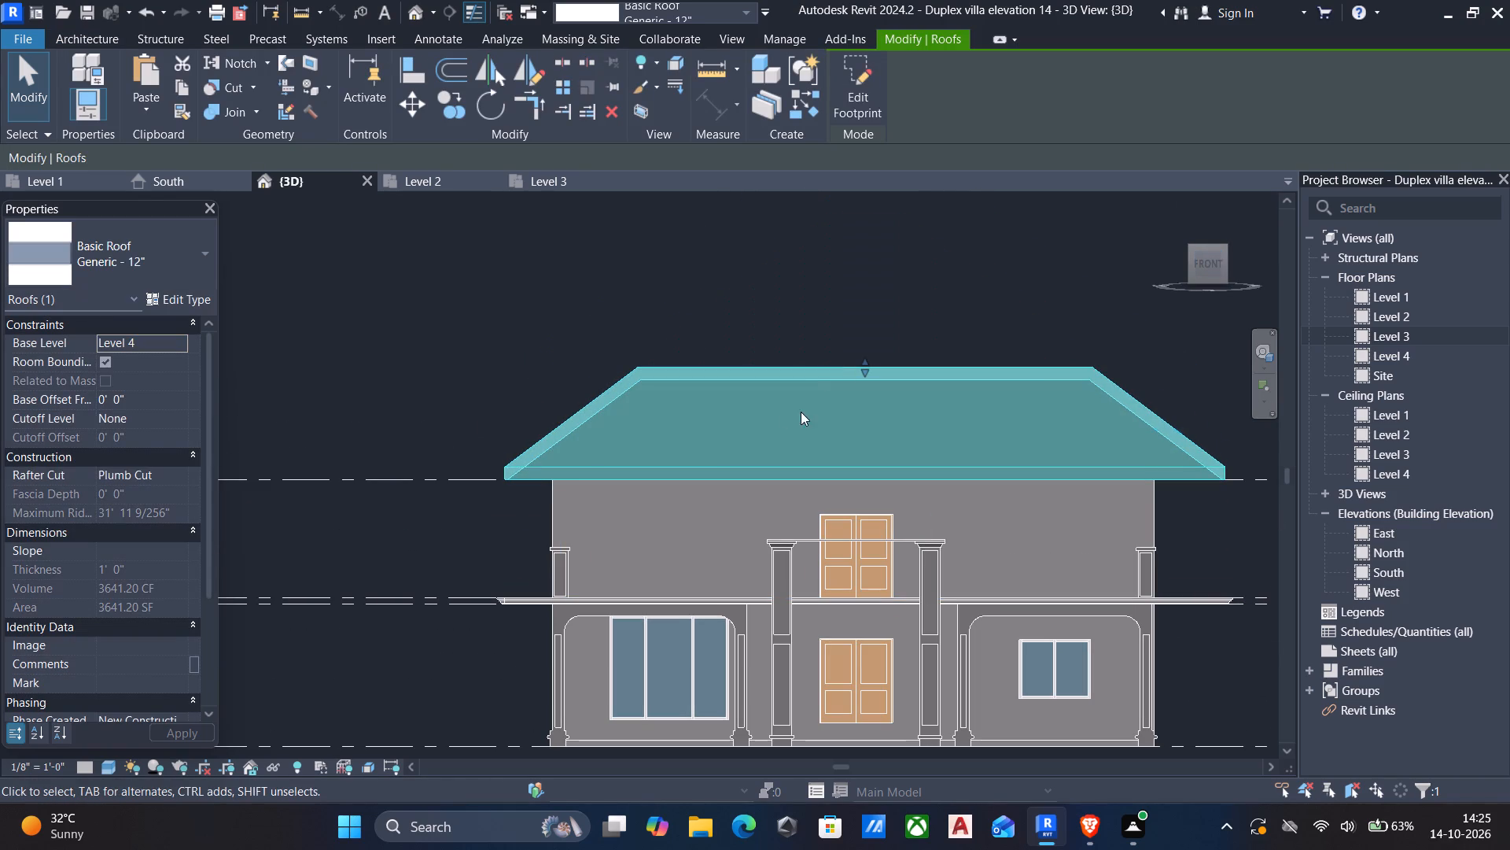
{"action": "key", "text": "Escape"}
{"action": "middle_click_drag", "start_coordinate": [739, 412], "coordinate": [689, 386]}
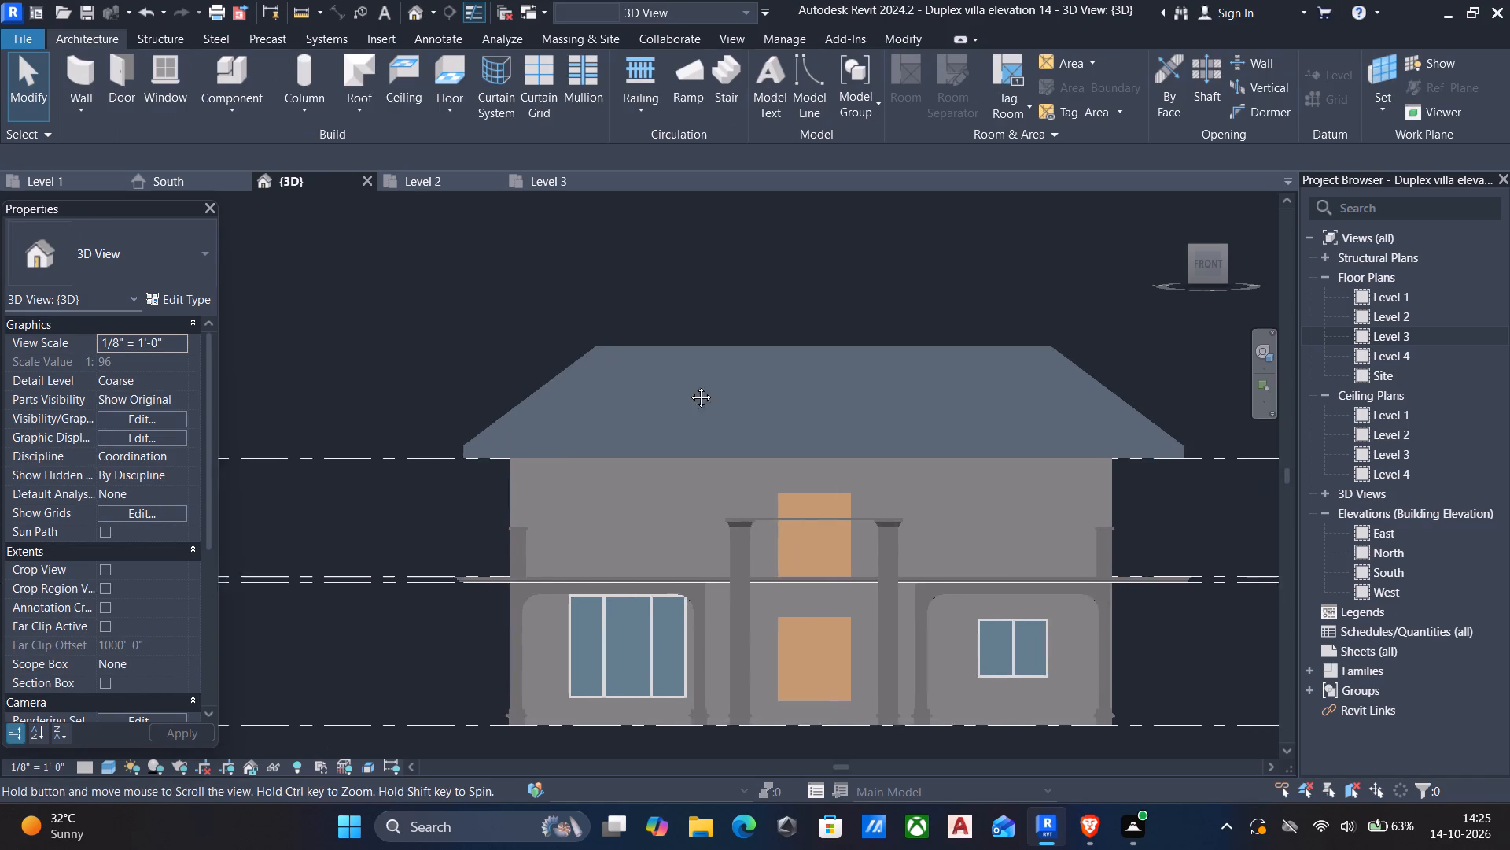
{"action": "middle_click_drag", "start_coordinate": [689, 386], "coordinate": [682, 384]}
{"action": "left_click", "coordinate": [762, 347]}
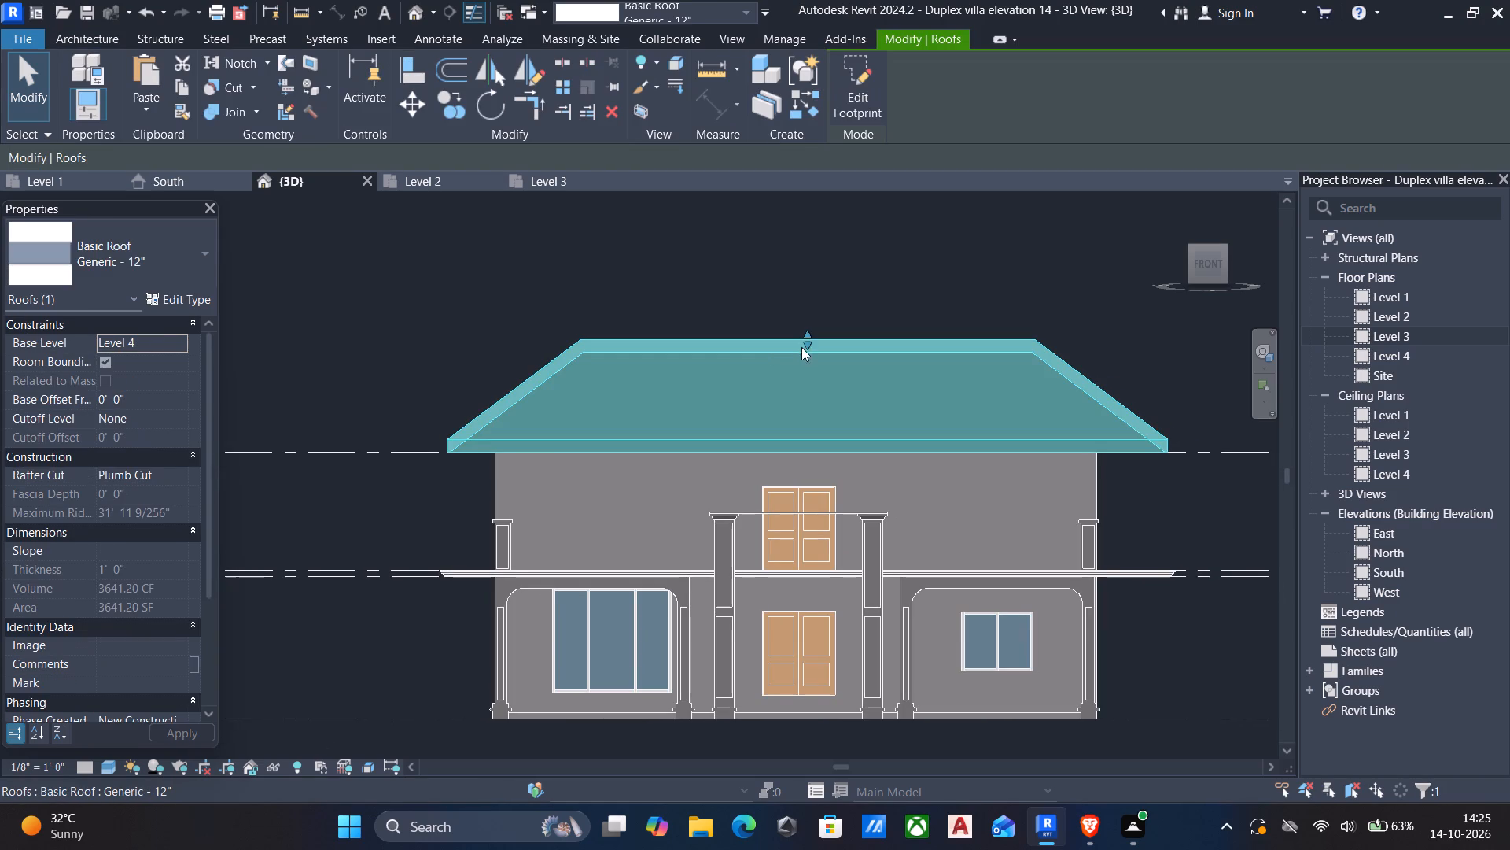
{"action": "left_click_drag", "start_coordinate": [805, 345], "coordinate": [808, 372]}
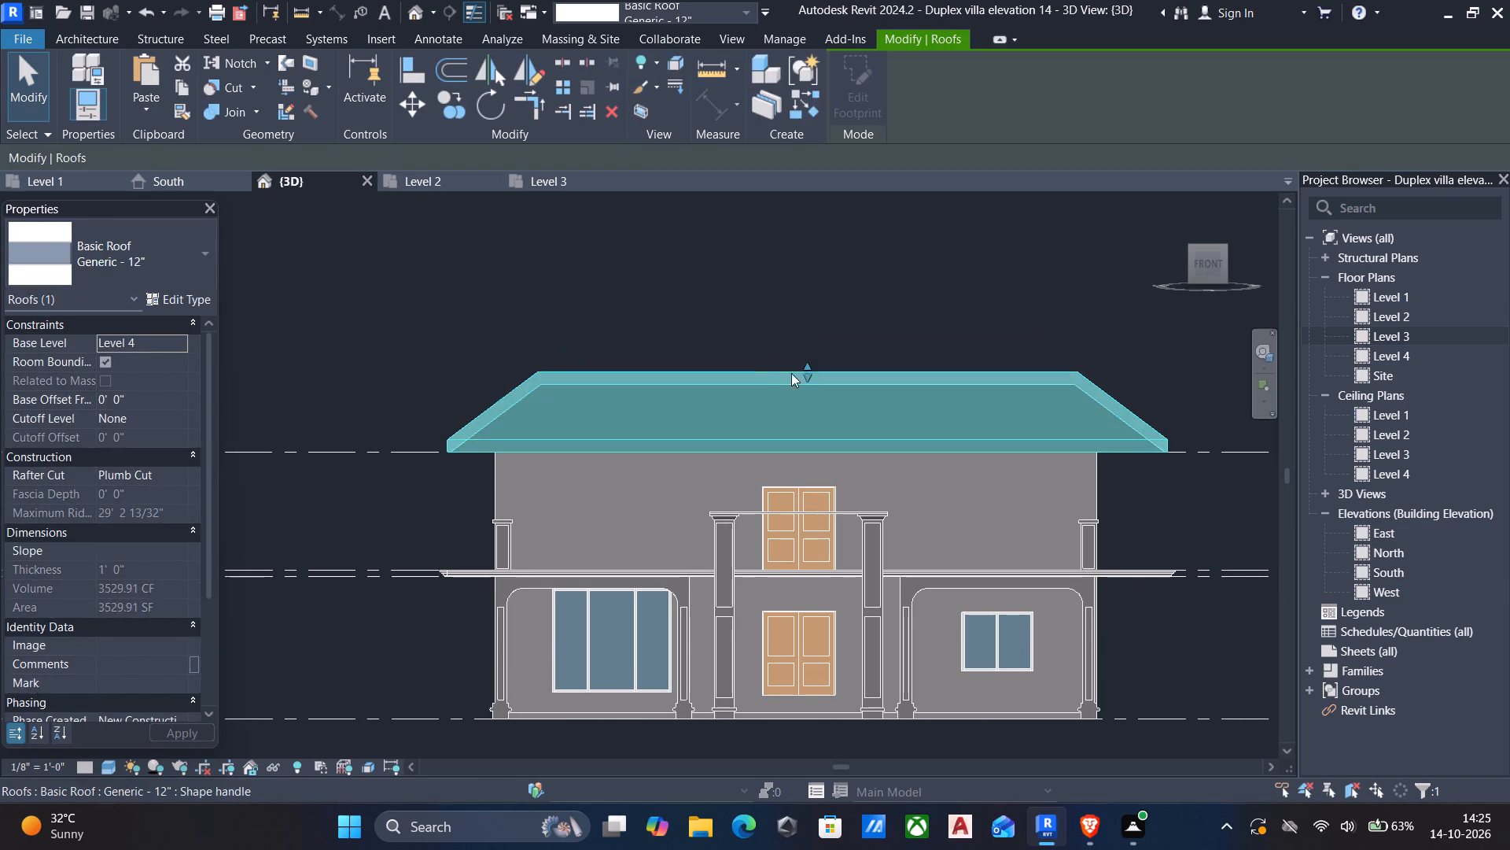
{"action": "key", "text": "Escape"}
Reopen the roof's footprint for editing and nudge its west boundary line inward to about 3'-4 1/2" from the wall.
{"action": "scroll", "coordinate": [742, 417], "scroll_direction": "down", "scroll_amount": 2}
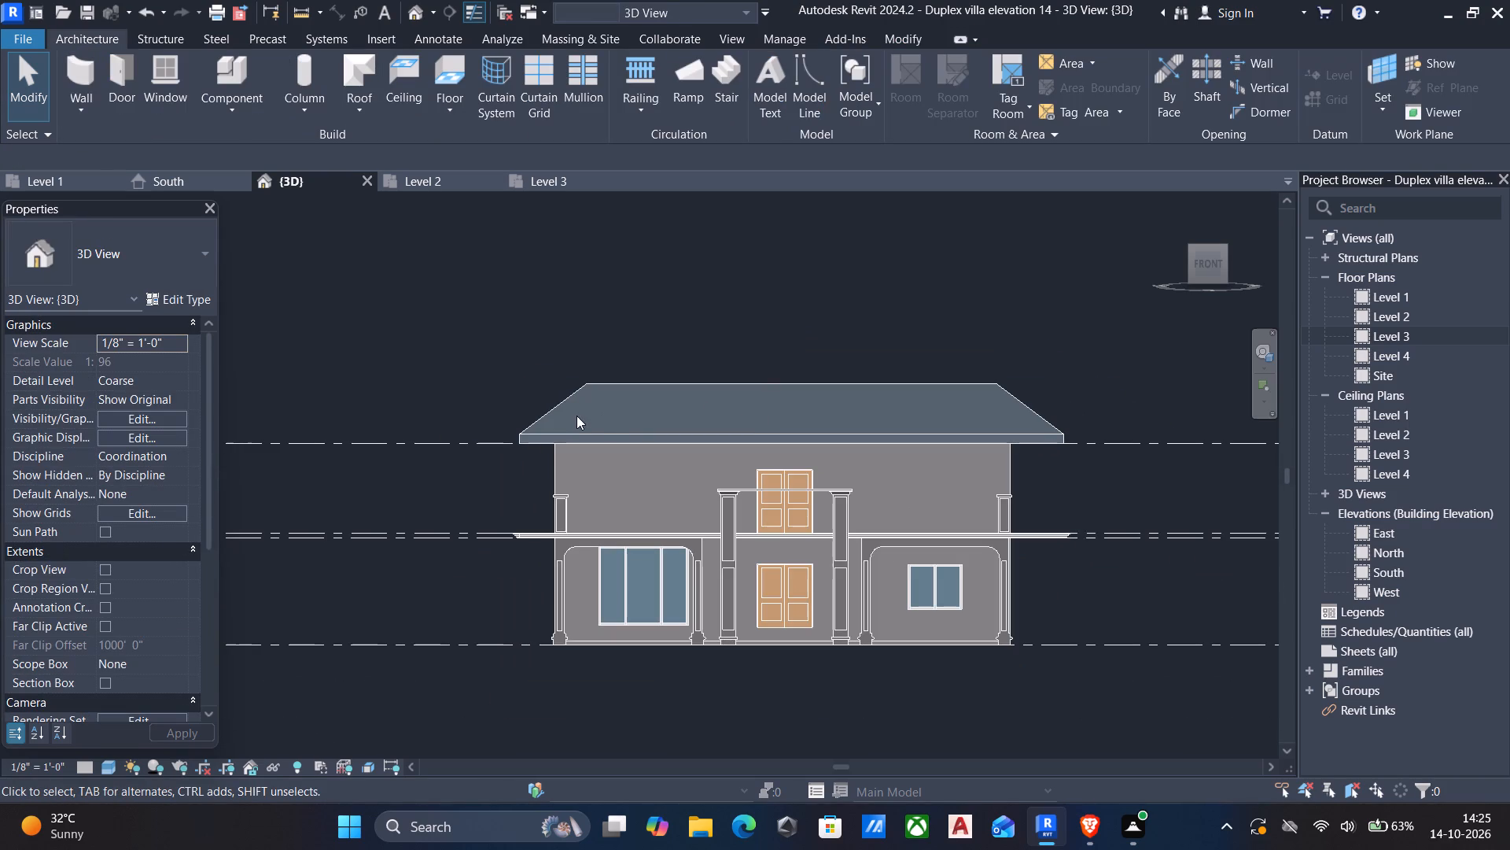
{"action": "left_click", "coordinate": [548, 407]}
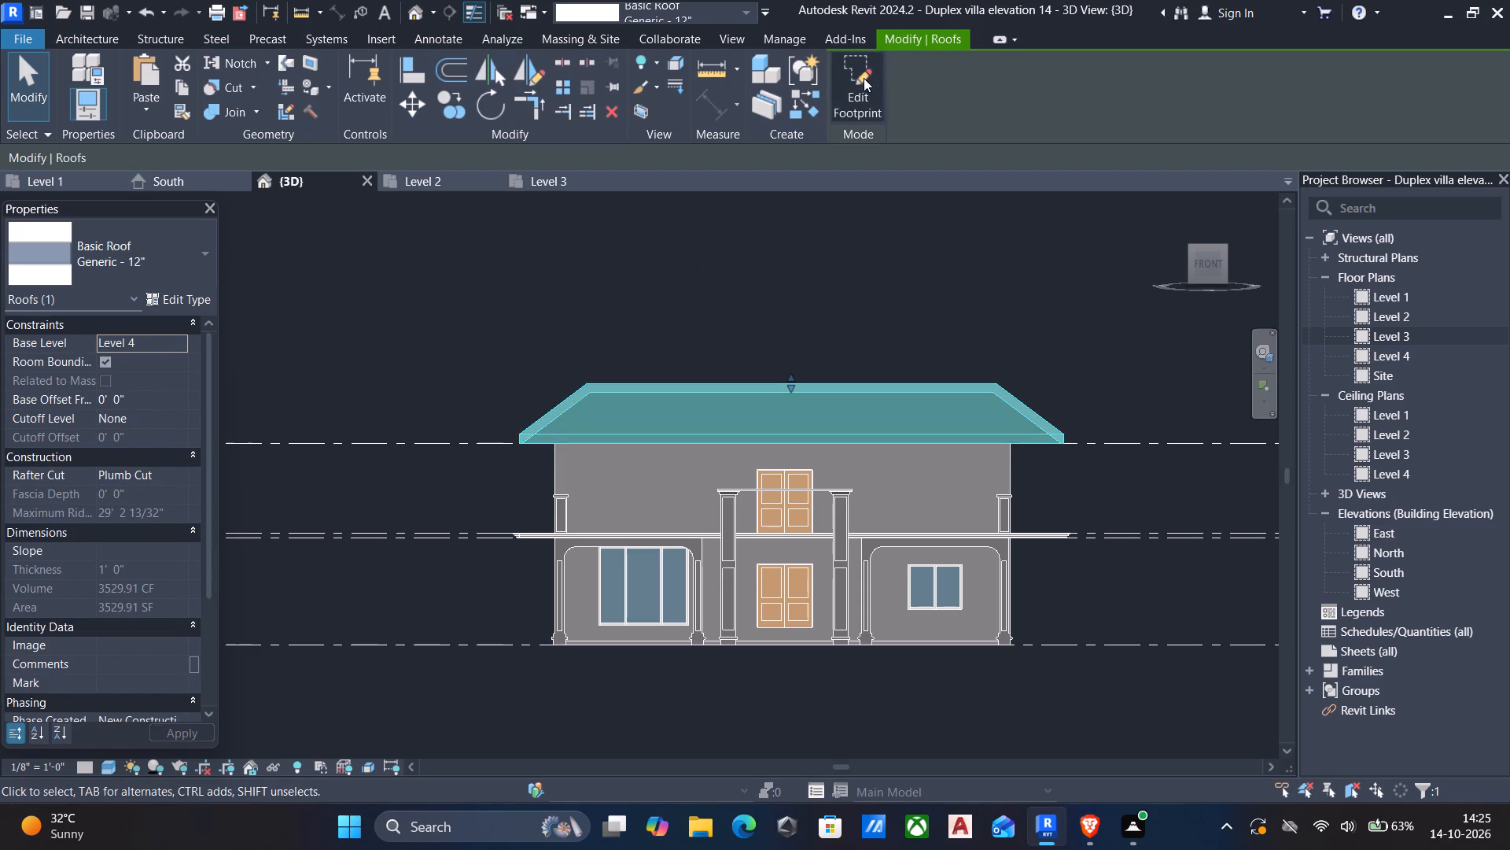
{"action": "left_click", "coordinate": [845, 87]}
{"action": "scroll", "coordinate": [574, 431], "scroll_direction": "up", "scroll_amount": 3}
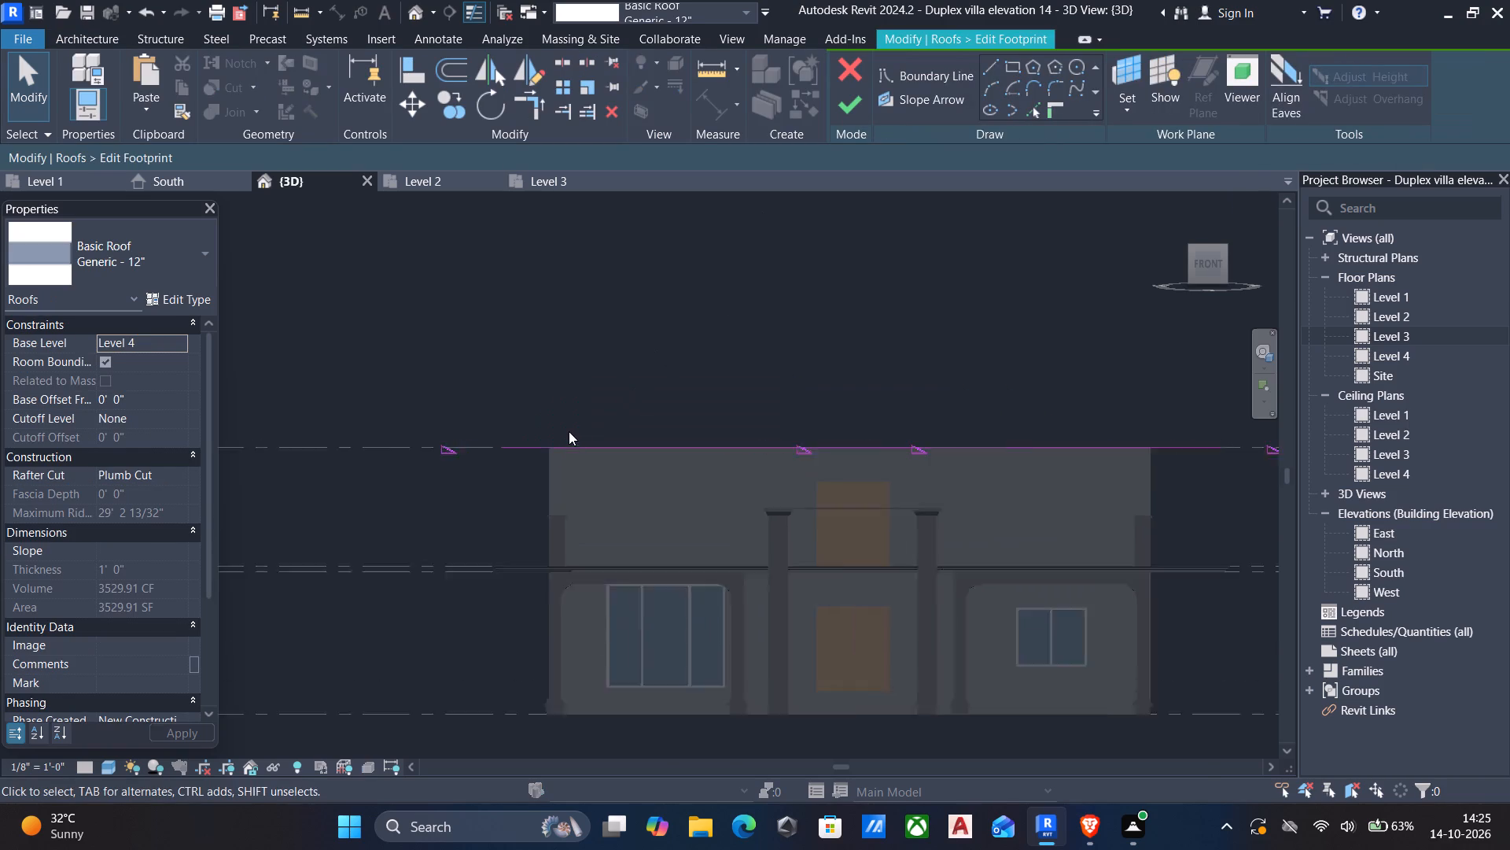
{"action": "scroll", "coordinate": [569, 431], "scroll_direction": "up", "scroll_amount": 1}
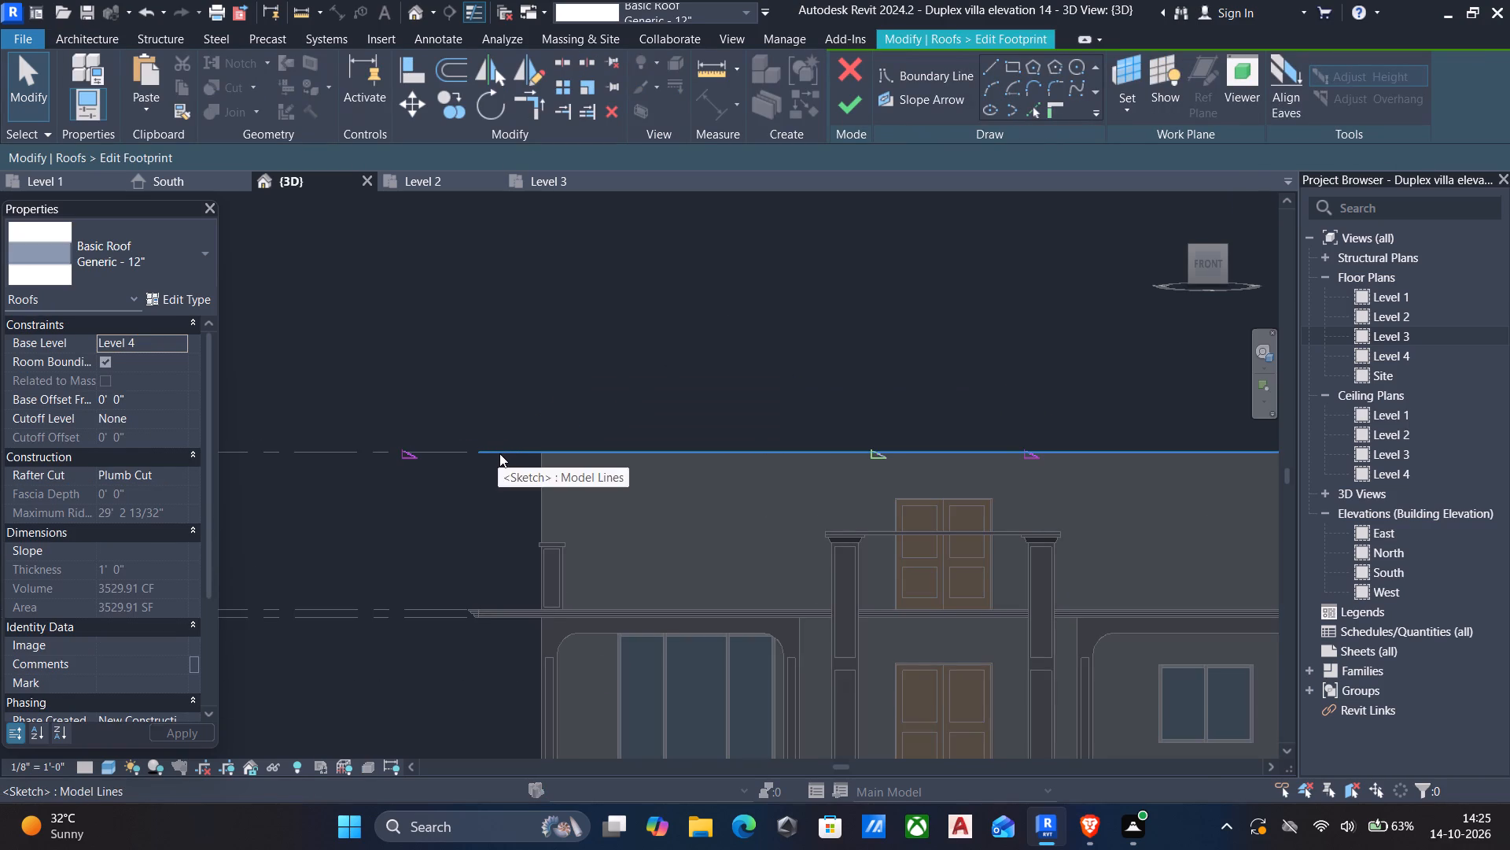
{"action": "scroll", "coordinate": [499, 453], "scroll_direction": "down", "scroll_amount": 3}
{"action": "middle_click_drag", "start_coordinate": [518, 455], "coordinate": [517, 497], "text": "shift"}
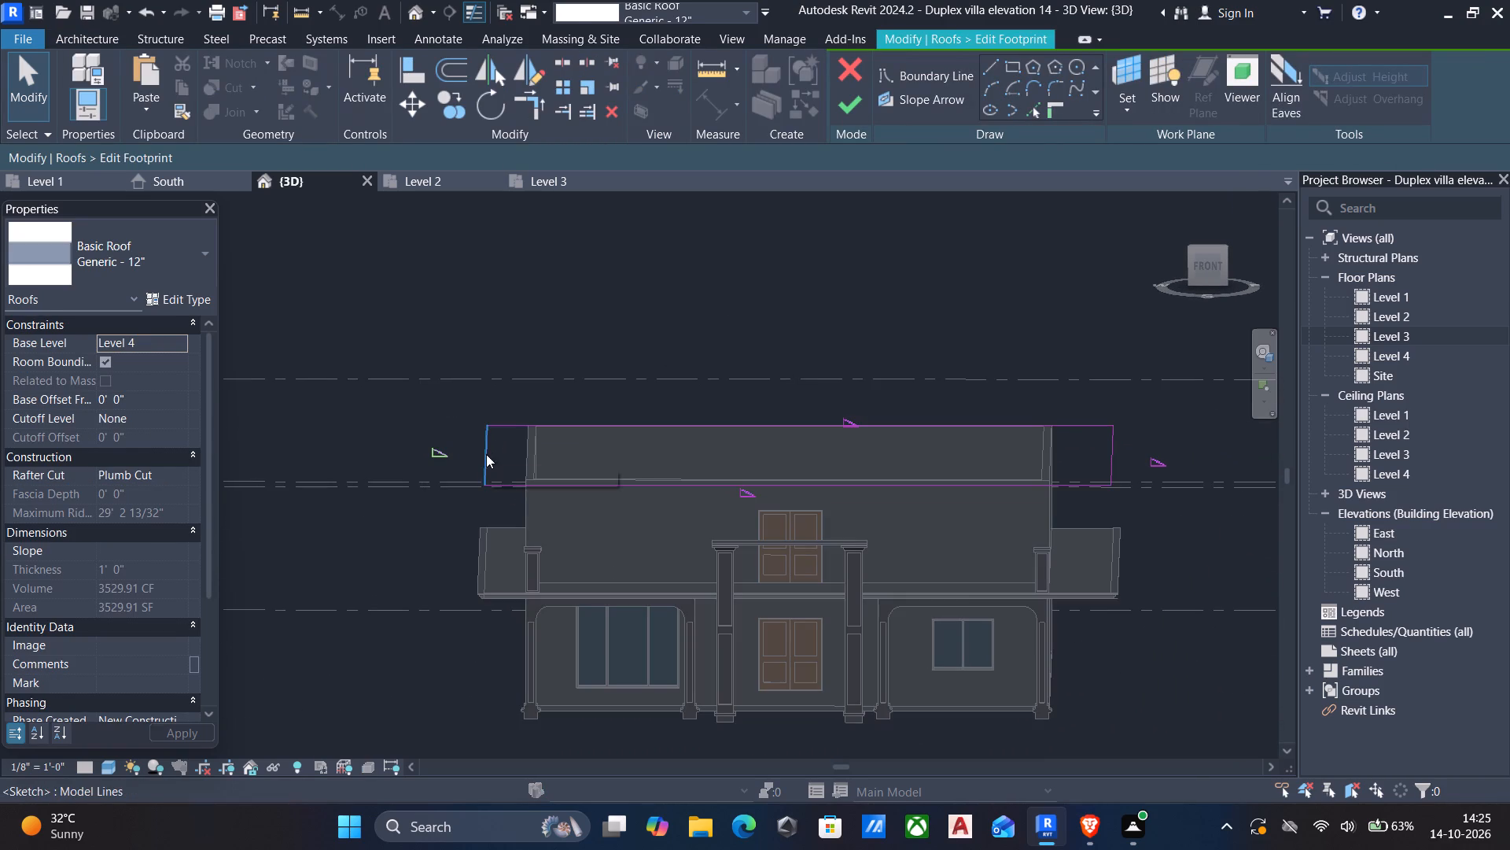
{"action": "left_click", "coordinate": [486, 454]}
{"action": "key", "text": "Right"}
{"action": "key", "text": "Right"}
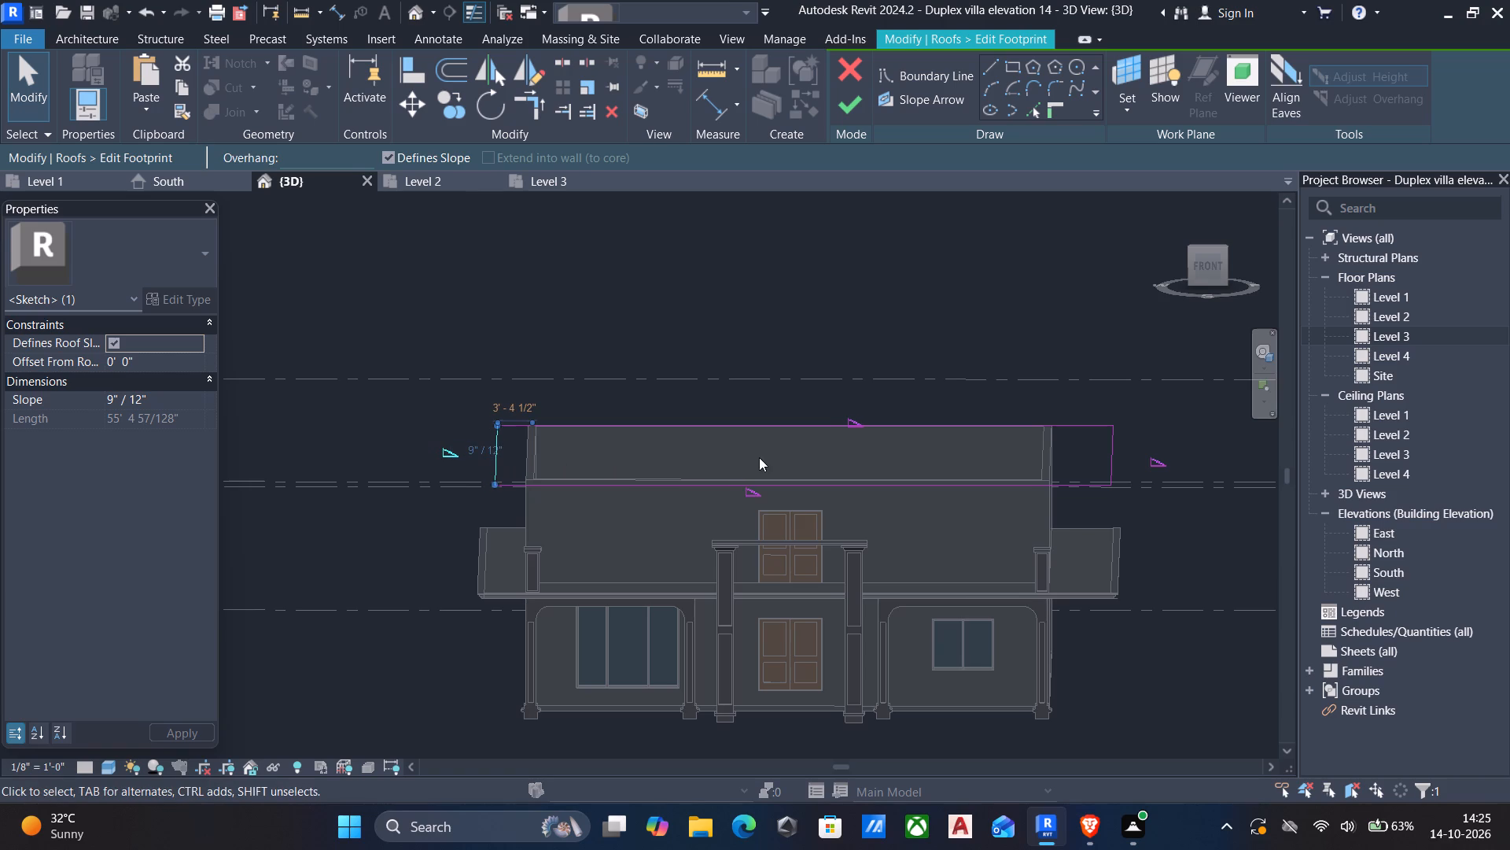
Nudge the footprint's east boundary line inward by three increments and finish the footprint edit.
{"action": "left_click", "coordinate": [1113, 448]}
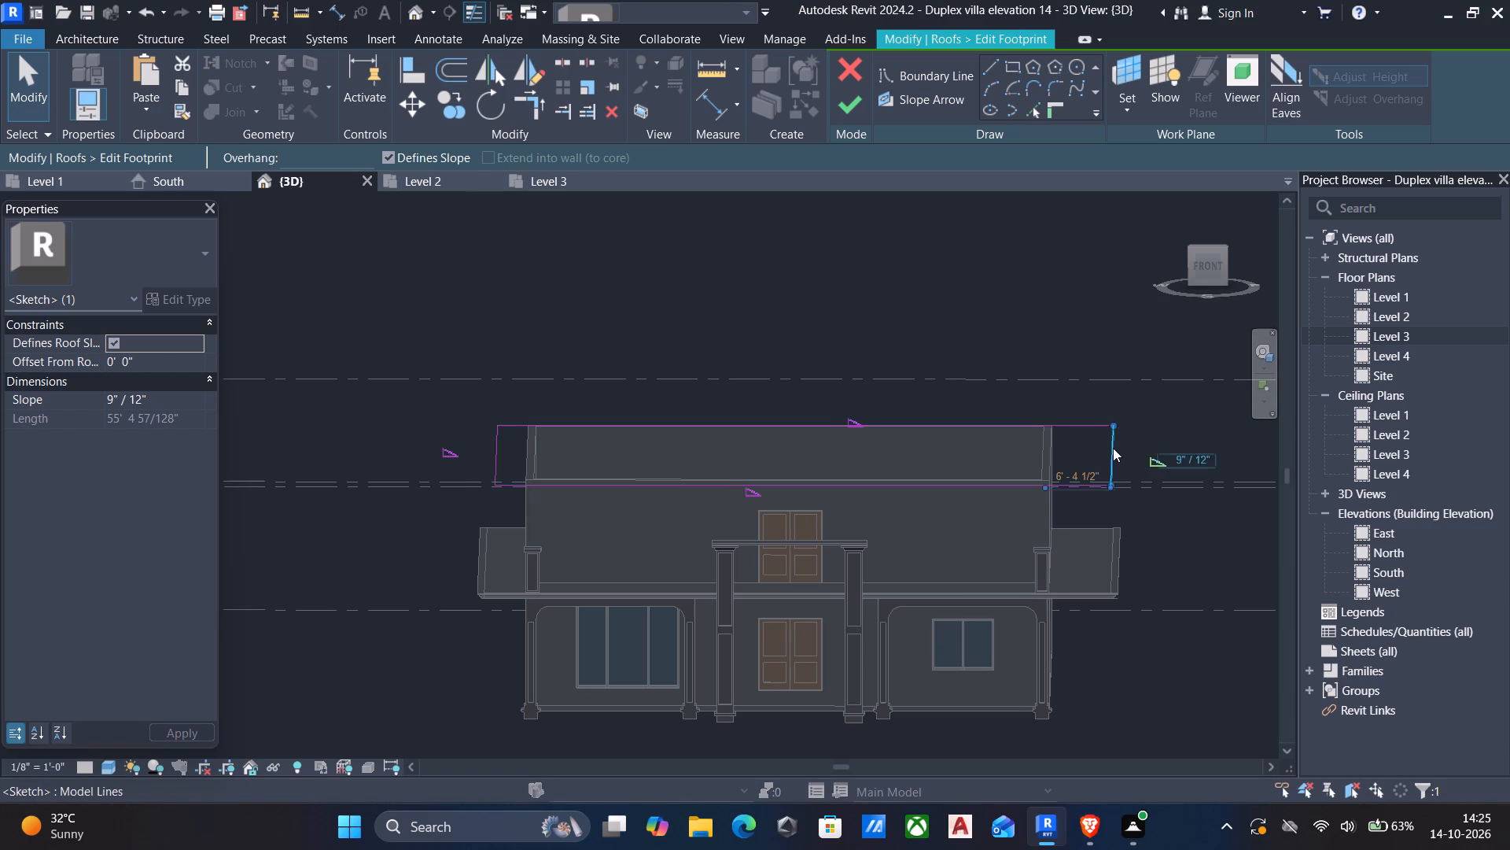
{"action": "key", "text": "Left"}
{"action": "key", "text": "Left"}
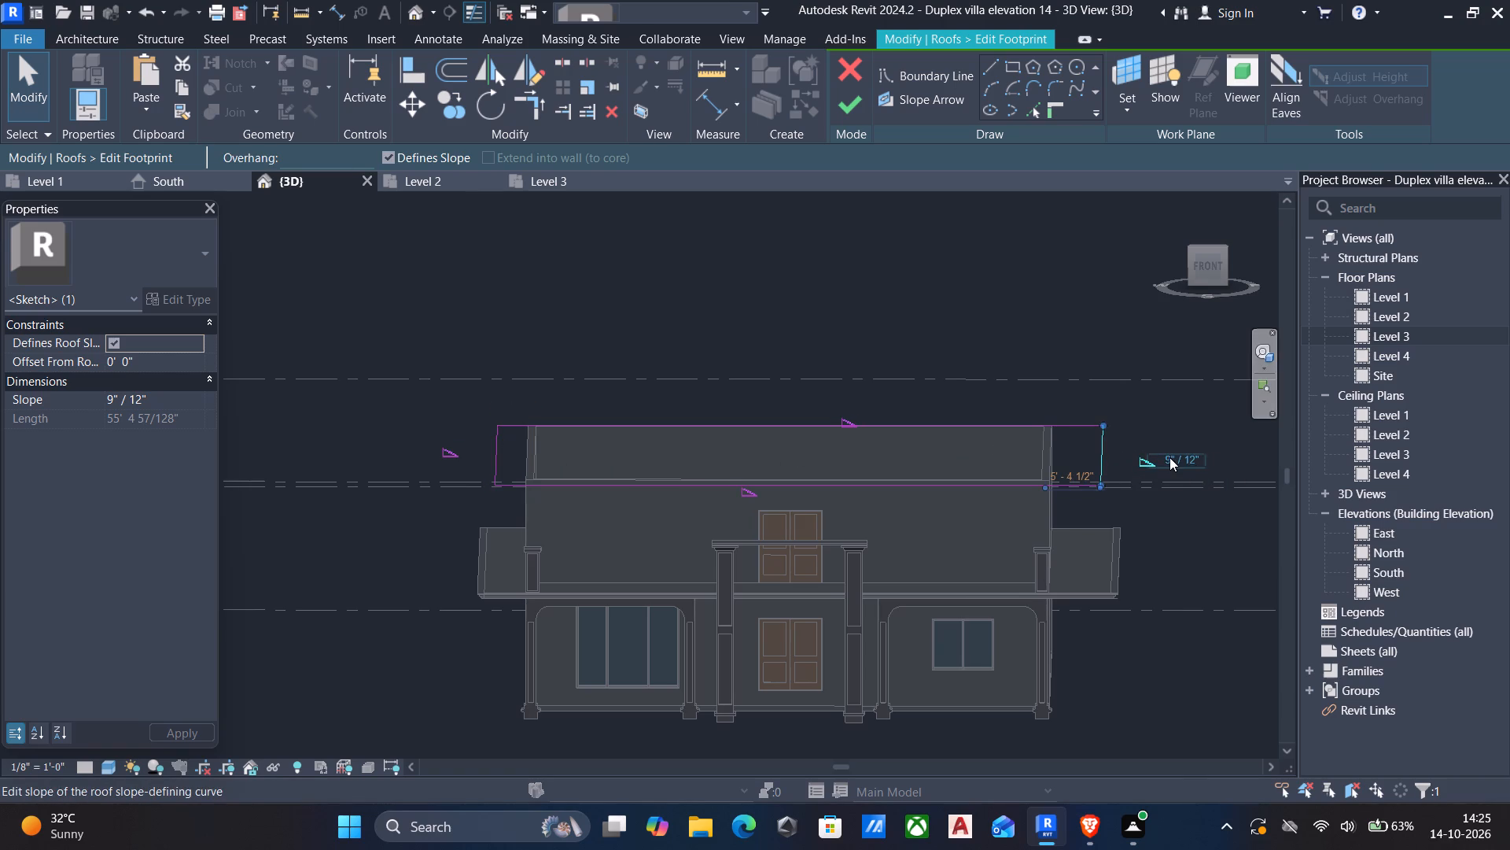
{"action": "key", "text": "Left"}
{"action": "left_click", "coordinate": [846, 109]}
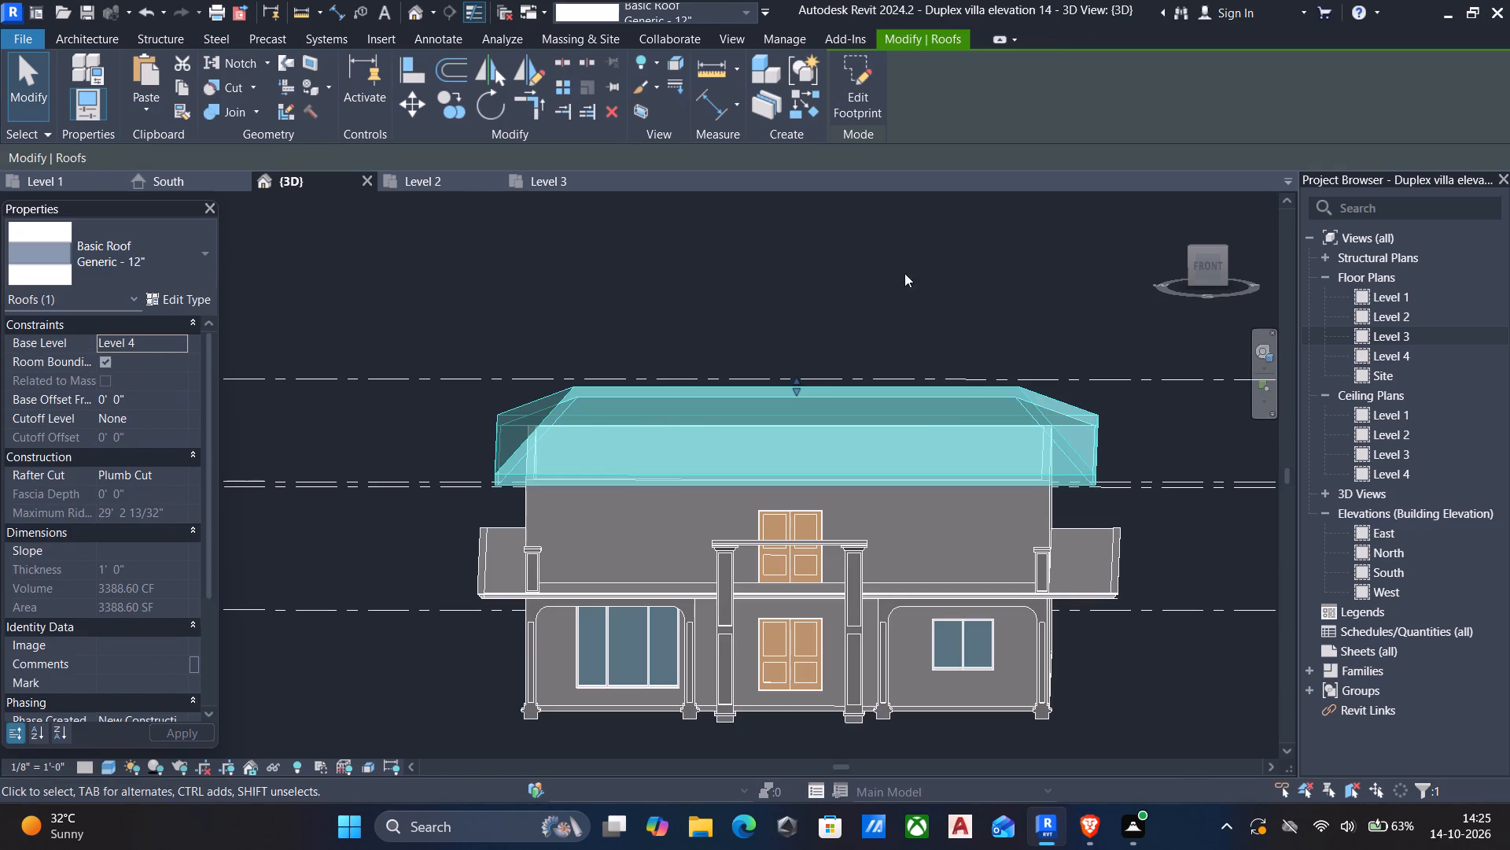
{"action": "left_click", "coordinate": [1210, 267]}
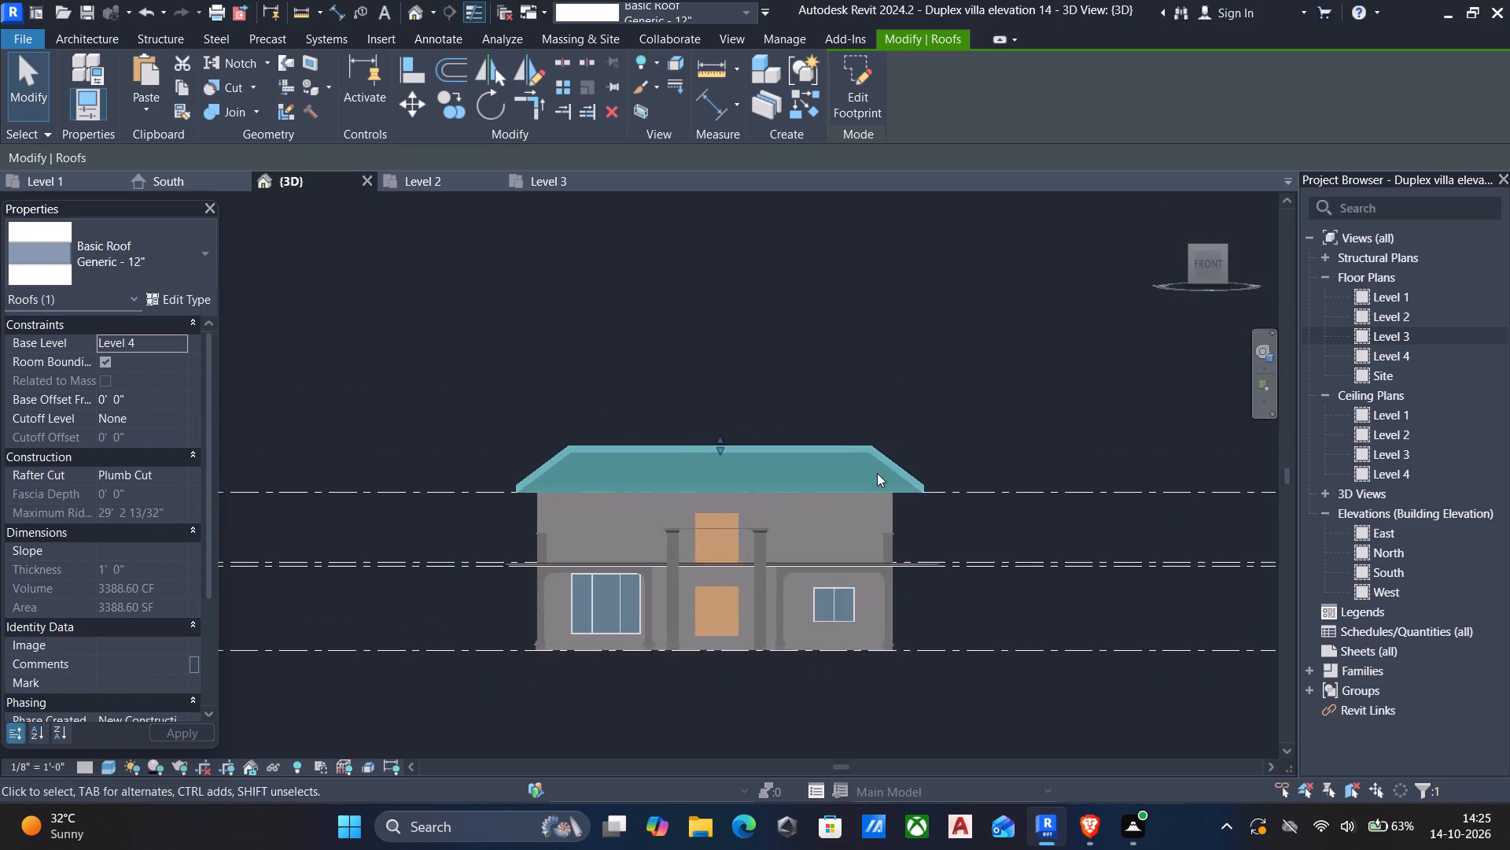
{"action": "key", "text": "Escape"}
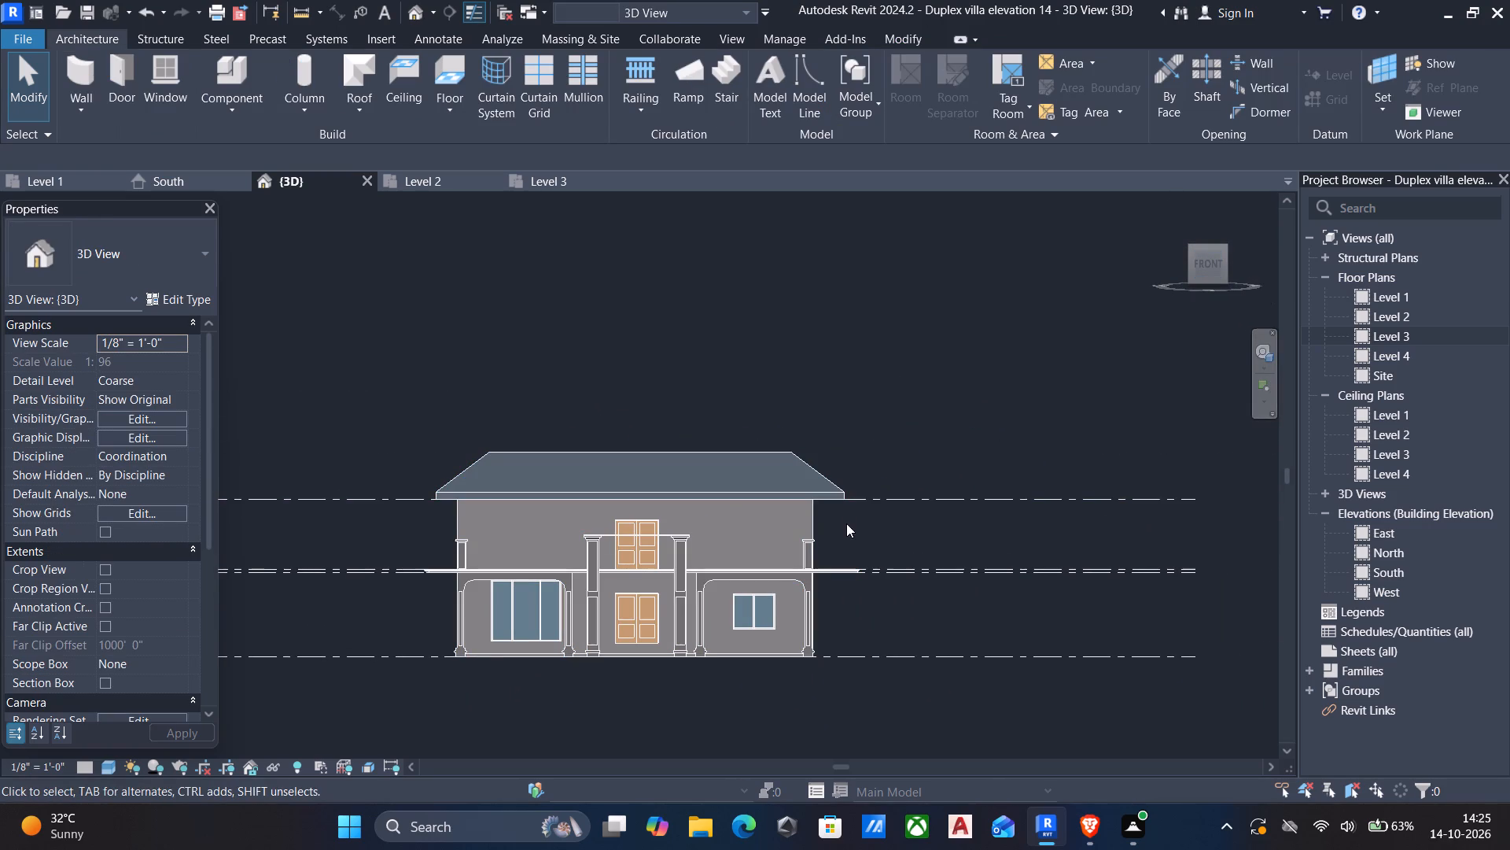
Duplicate the roof's Generic - 12" type under the name 6" roof.
{"action": "scroll", "coordinate": [888, 570], "scroll_direction": "up", "scroll_amount": 5}
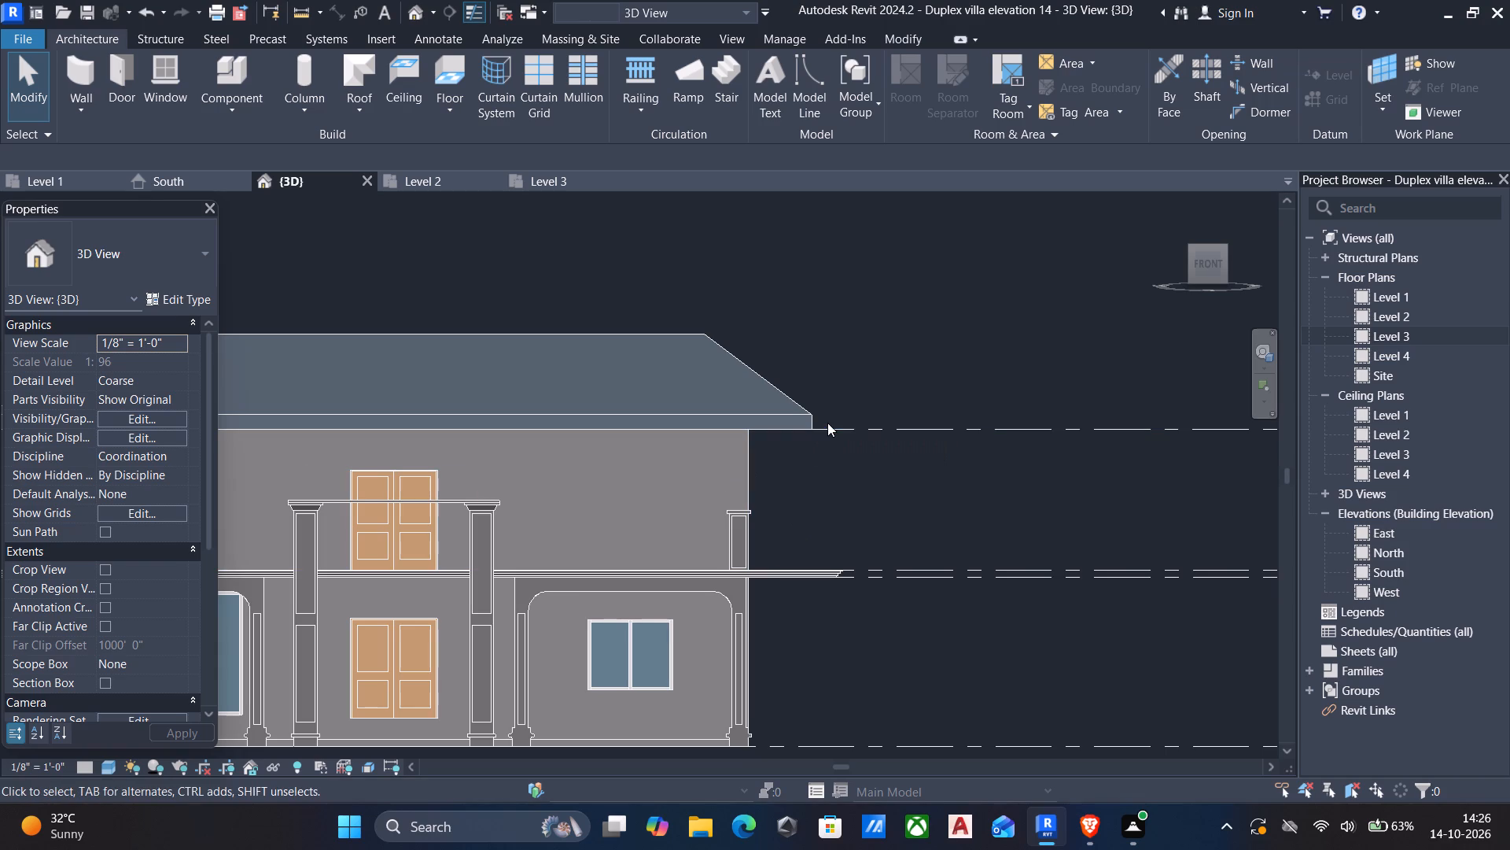
{"action": "middle_click_drag", "start_coordinate": [781, 428], "coordinate": [810, 430]}
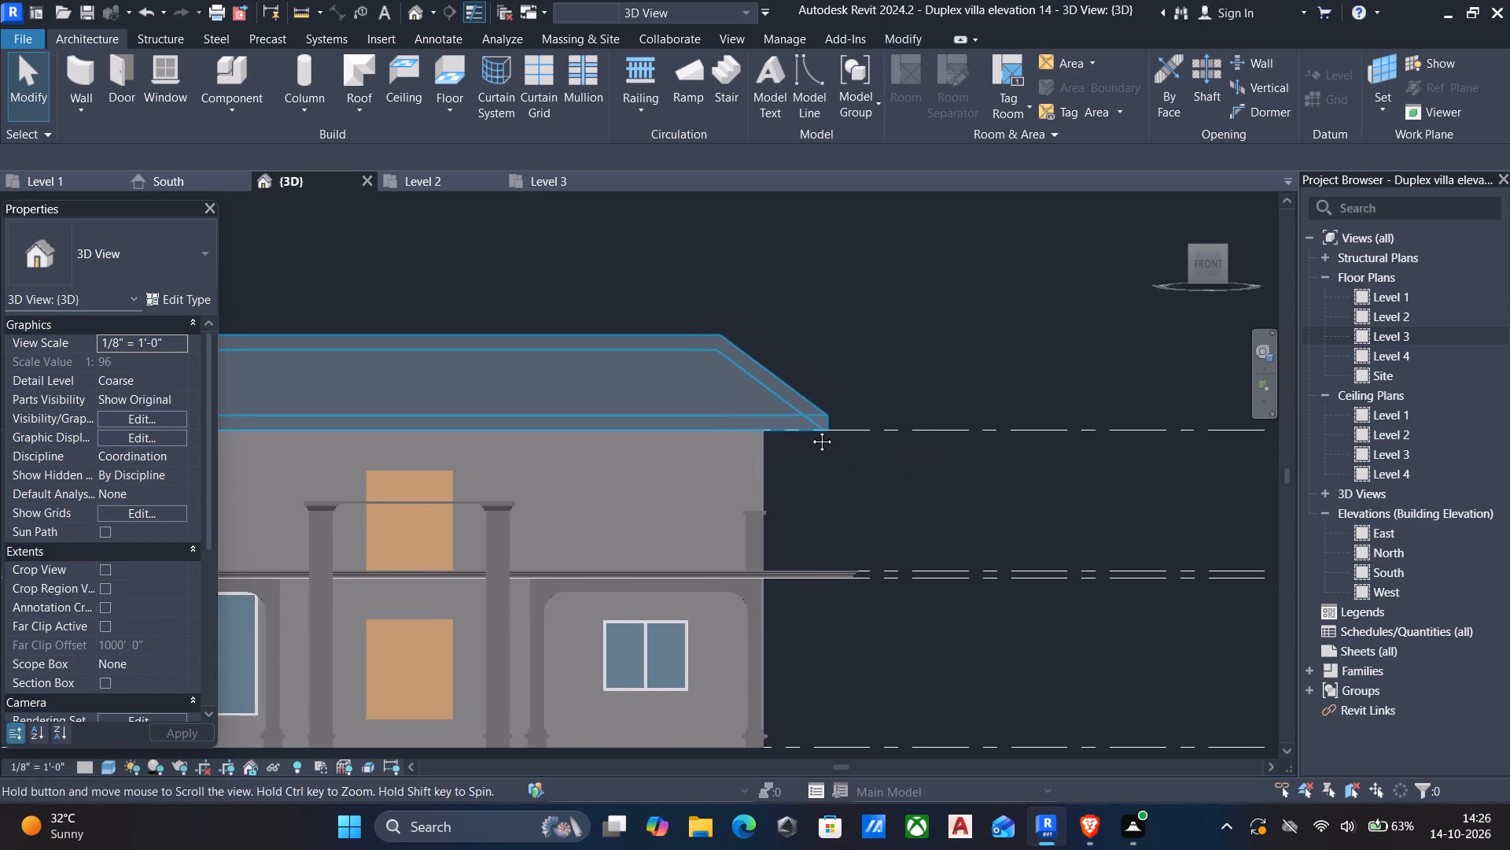
{"action": "middle_click_drag", "start_coordinate": [810, 430], "coordinate": [937, 435]}
{"action": "left_click", "coordinate": [900, 430]}
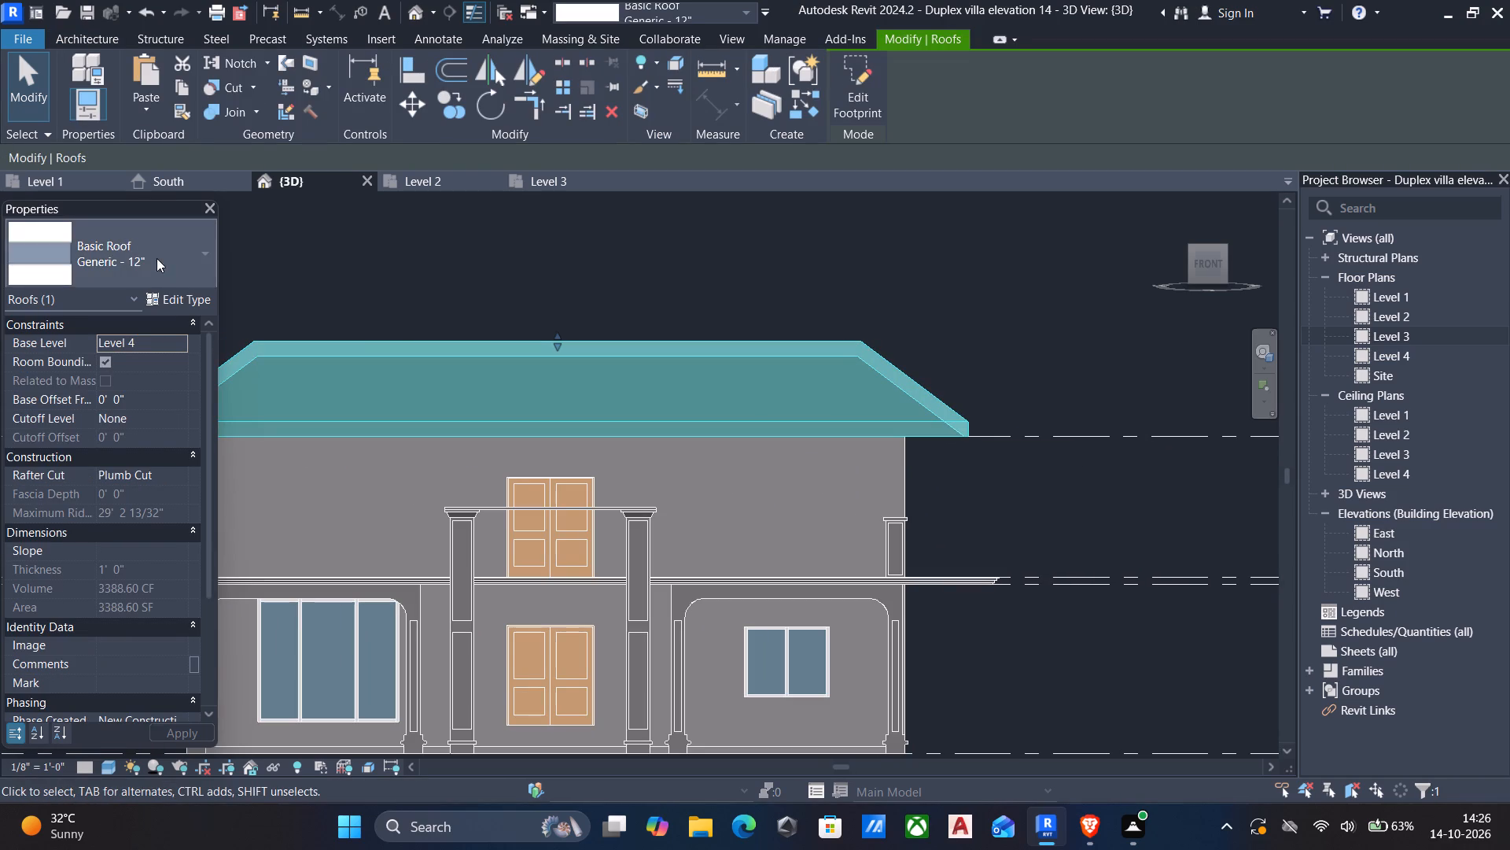
{"action": "left_click", "coordinate": [161, 301]}
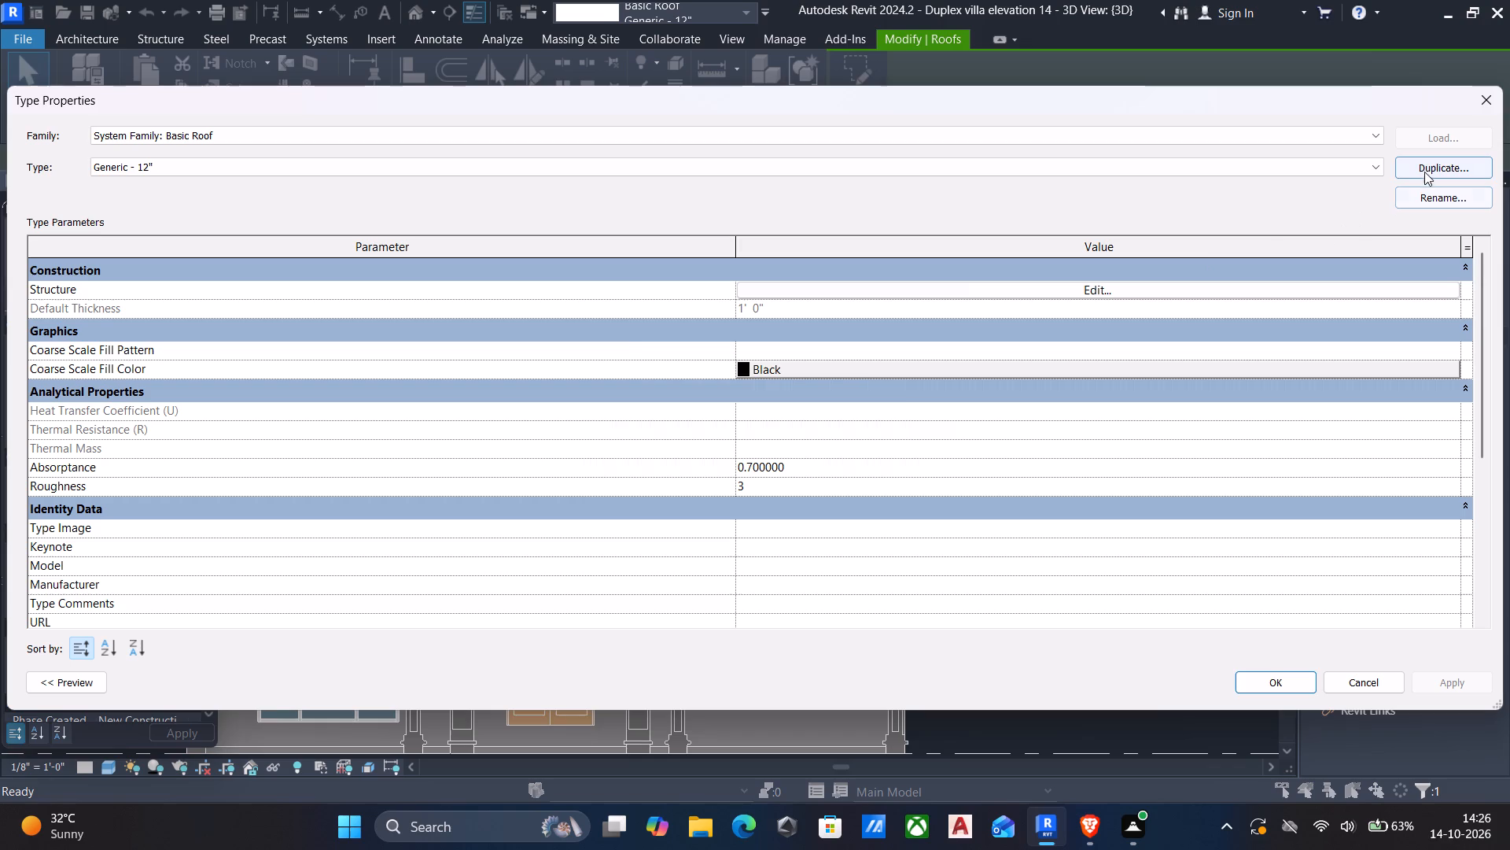
{"action": "left_click", "coordinate": [1423, 171]}
{"action": "key", "text": "BackSpace"}
{"action": "type", "text": "6\""}
{"action": "key", "text": "space"}
{"action": "type", "text": "roof"}
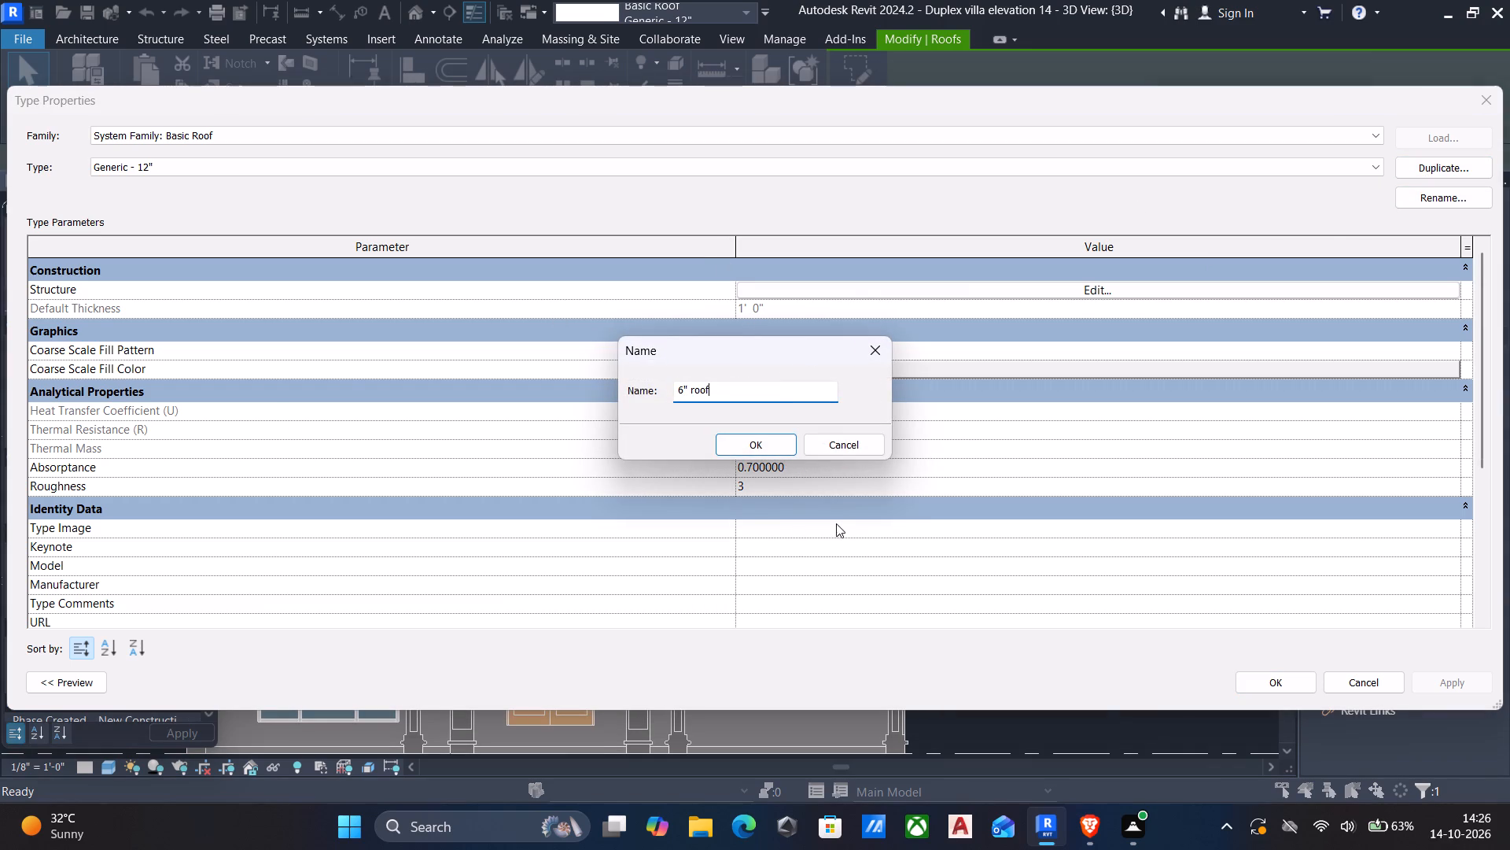
{"action": "left_click", "coordinate": [747, 433]}
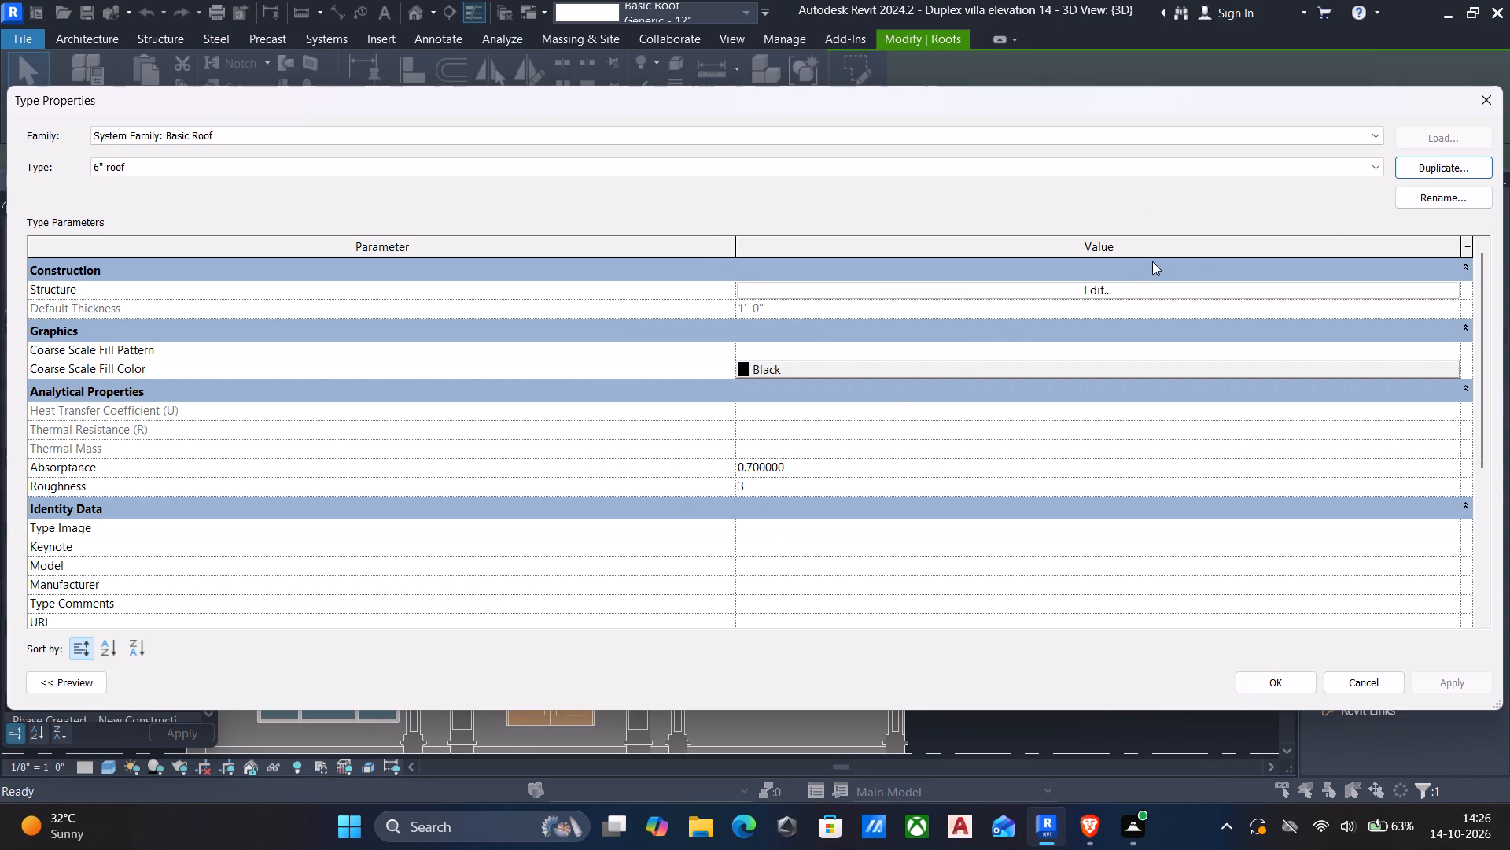
Set the structure layer thickness of the 6" roof type to 6" and apply the type to the roof.
{"action": "left_click", "coordinate": [1088, 290]}
{"action": "left_click", "coordinate": [838, 286]}
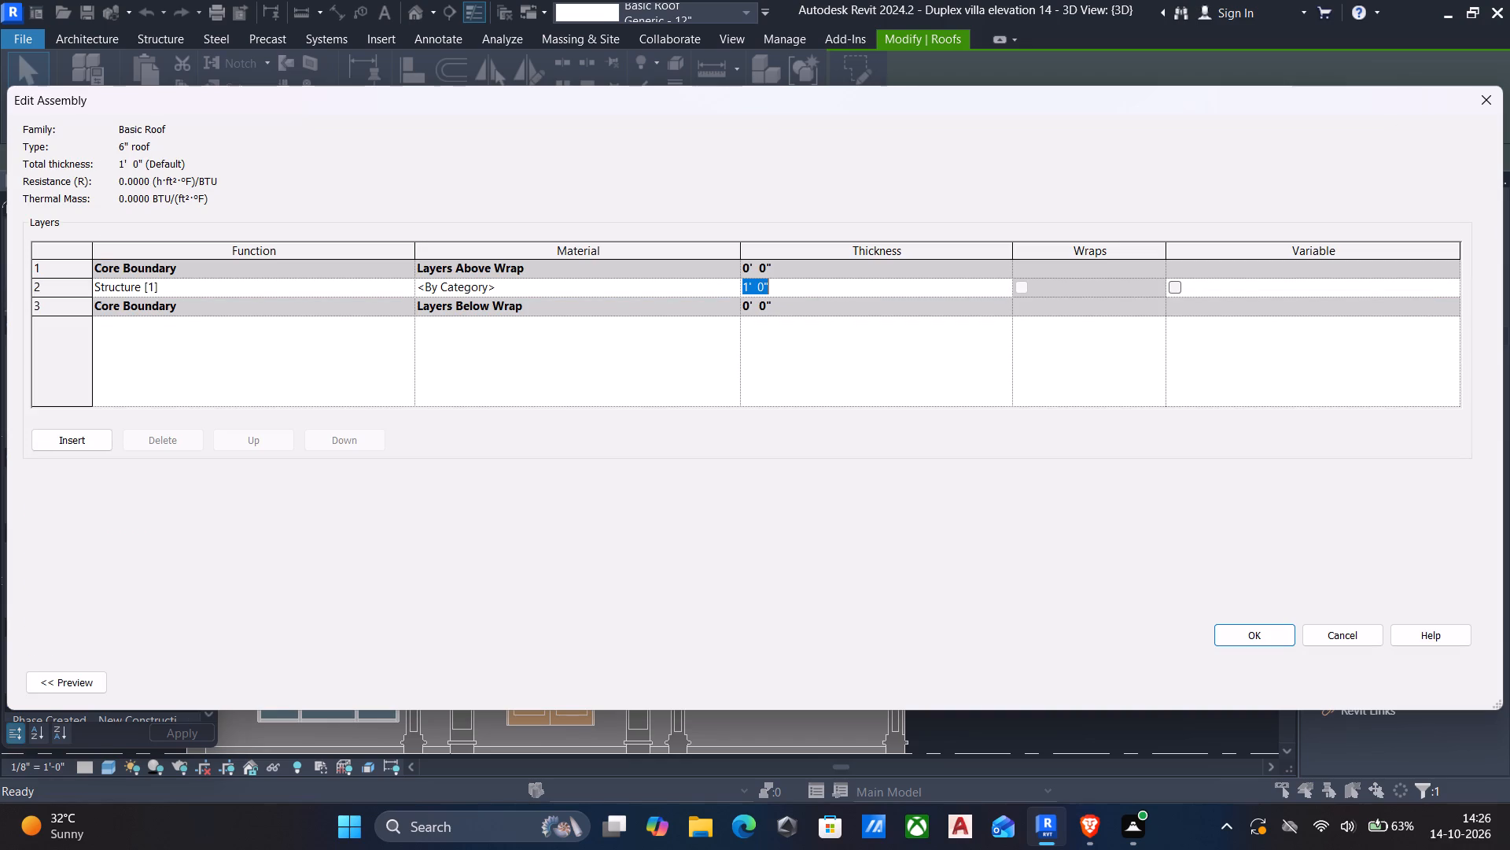
{"action": "type", "text": "6\""}
{"action": "key", "text": "Return"}
{"action": "left_click", "coordinate": [1267, 634]}
{"action": "left_click", "coordinate": [1457, 682]}
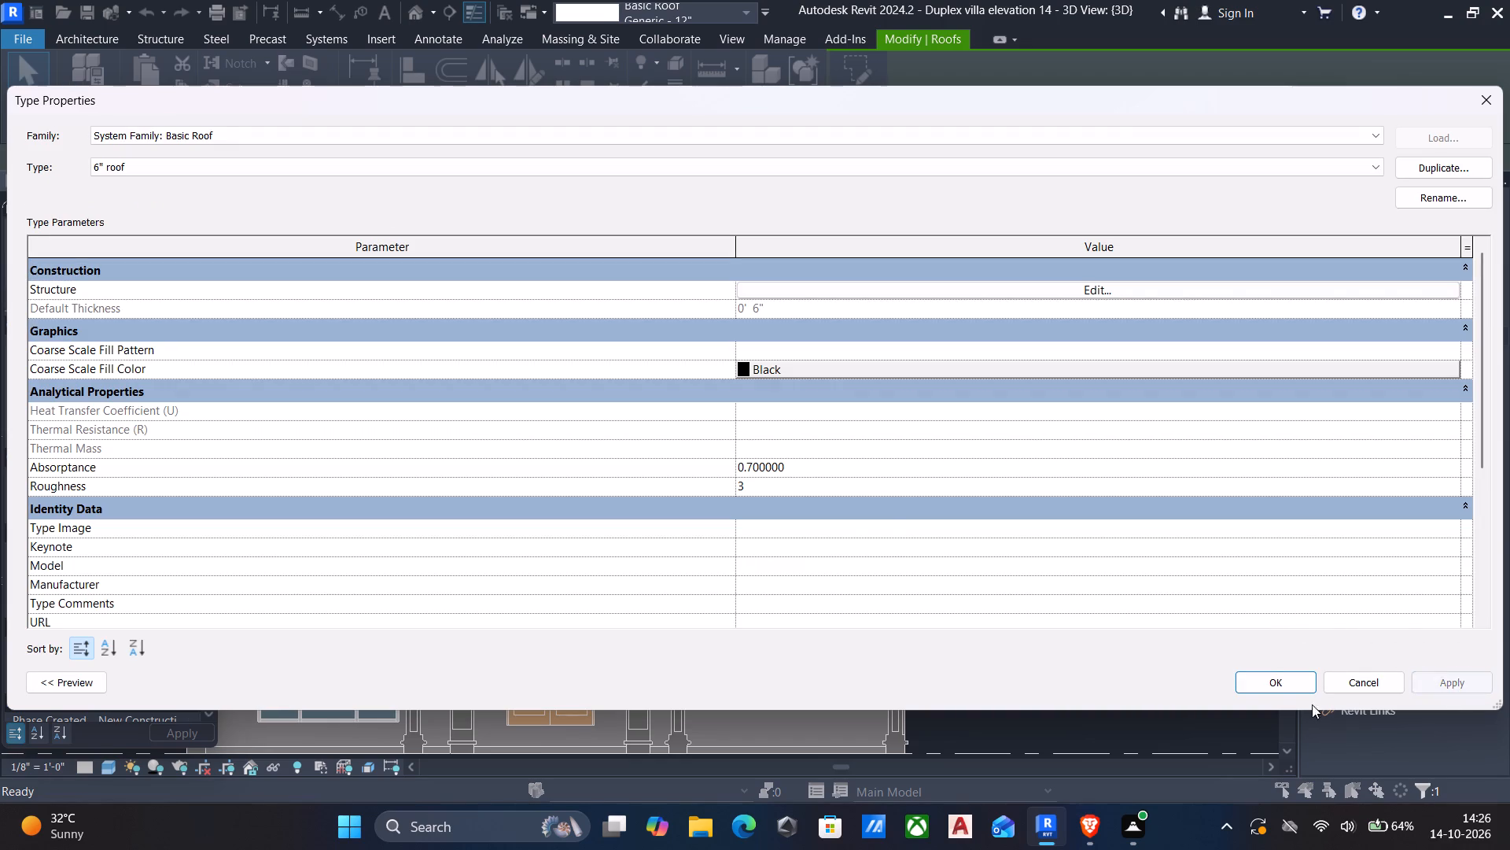
{"action": "left_click", "coordinate": [1254, 683]}
{"action": "key", "text": "Escape"}
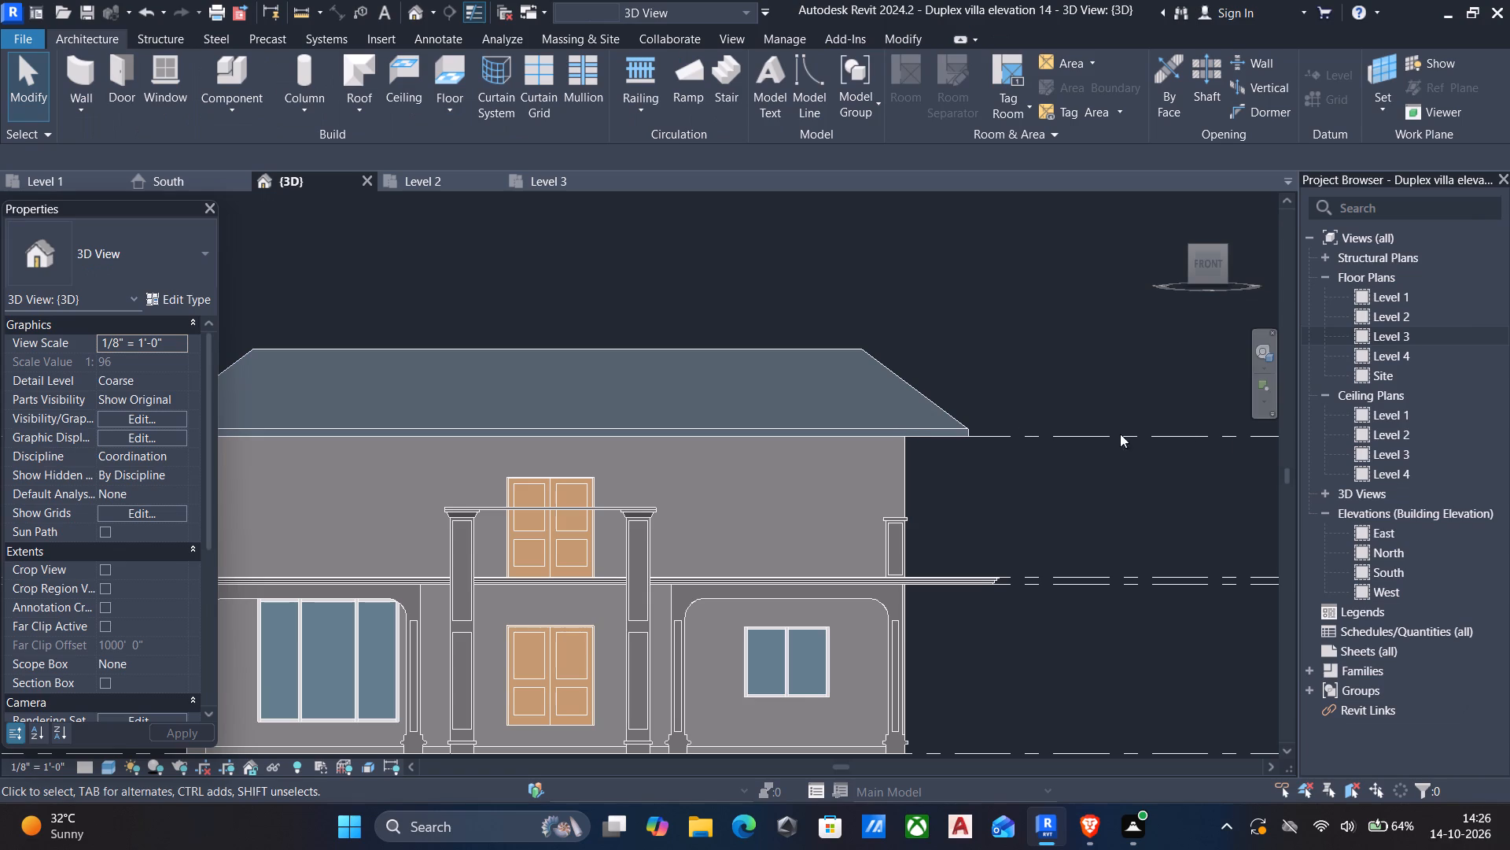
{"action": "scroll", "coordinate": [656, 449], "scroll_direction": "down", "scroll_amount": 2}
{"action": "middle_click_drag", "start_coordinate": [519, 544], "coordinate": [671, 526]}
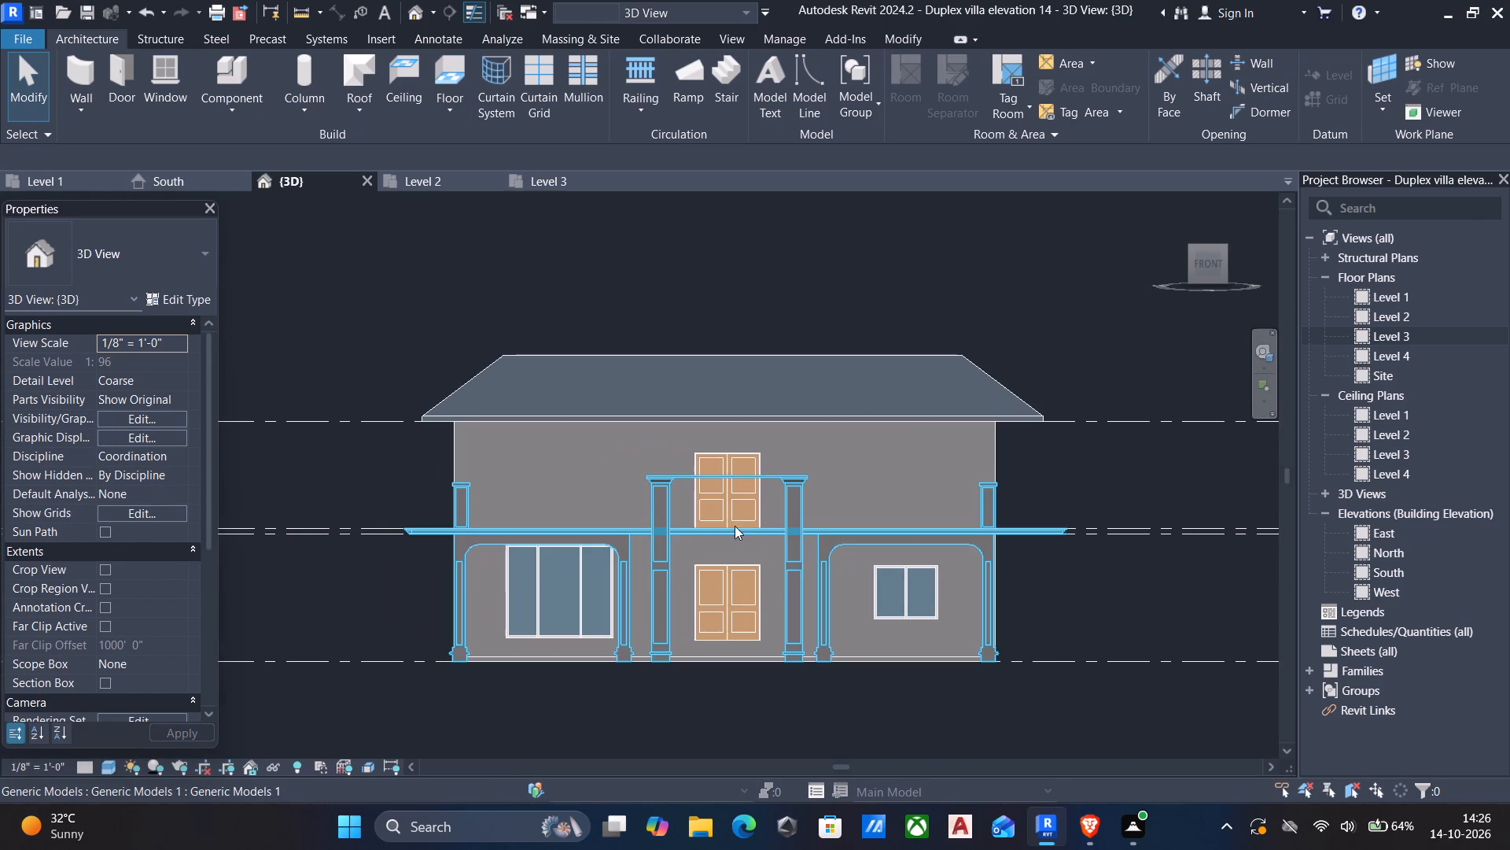
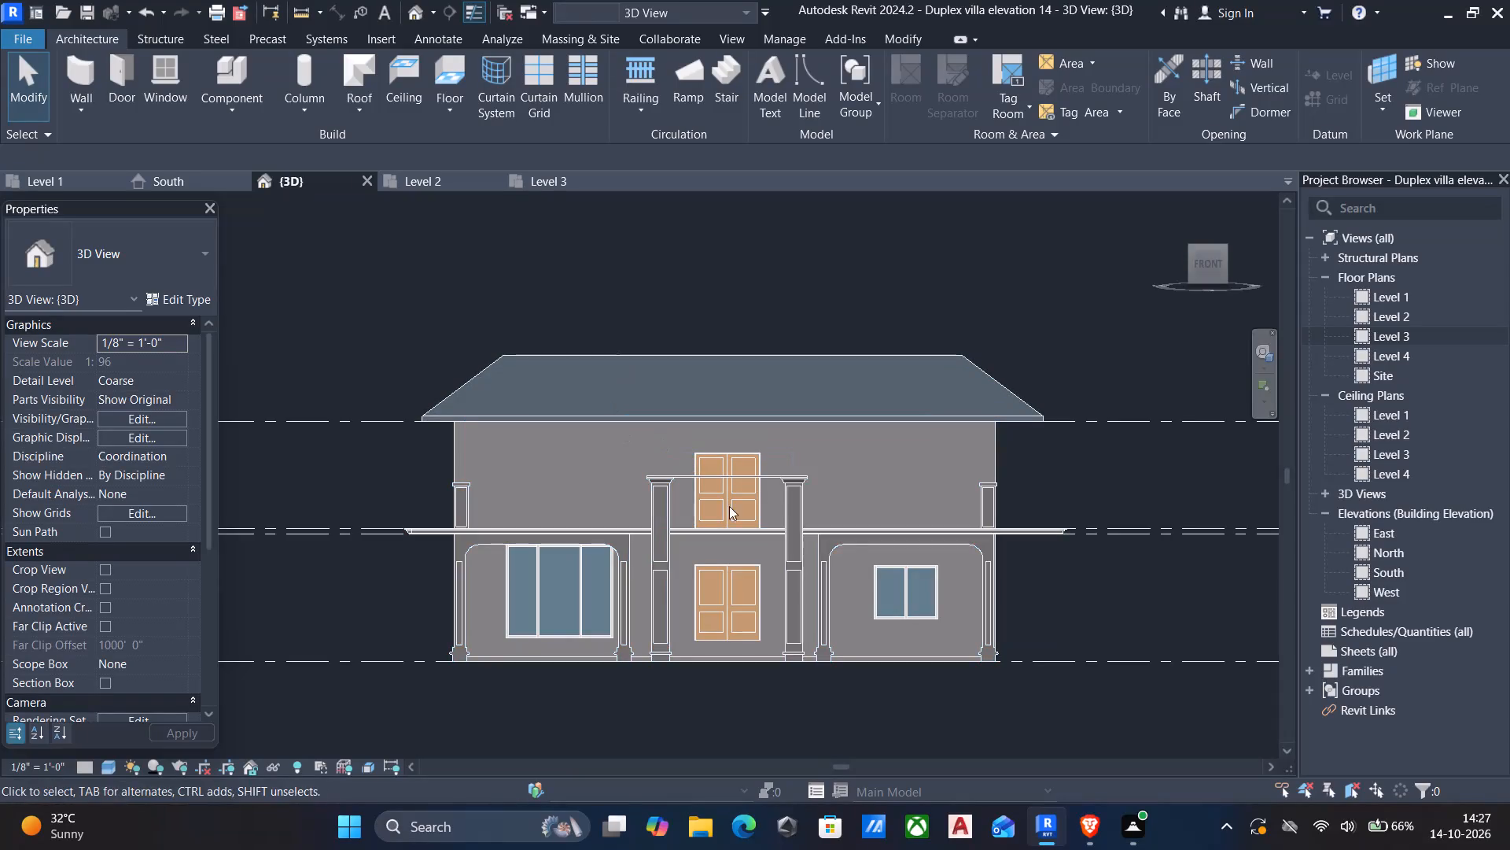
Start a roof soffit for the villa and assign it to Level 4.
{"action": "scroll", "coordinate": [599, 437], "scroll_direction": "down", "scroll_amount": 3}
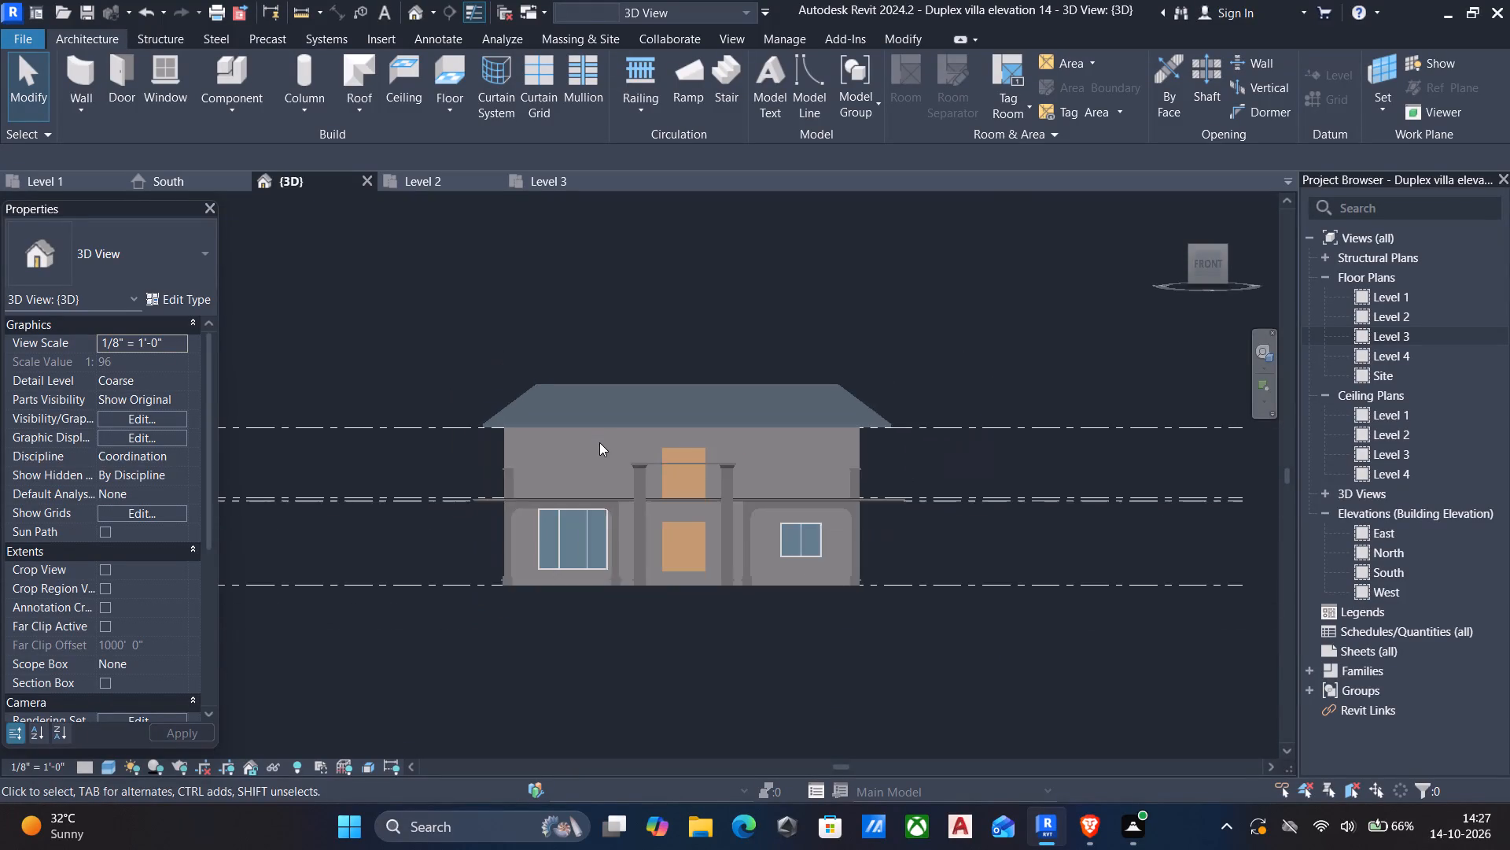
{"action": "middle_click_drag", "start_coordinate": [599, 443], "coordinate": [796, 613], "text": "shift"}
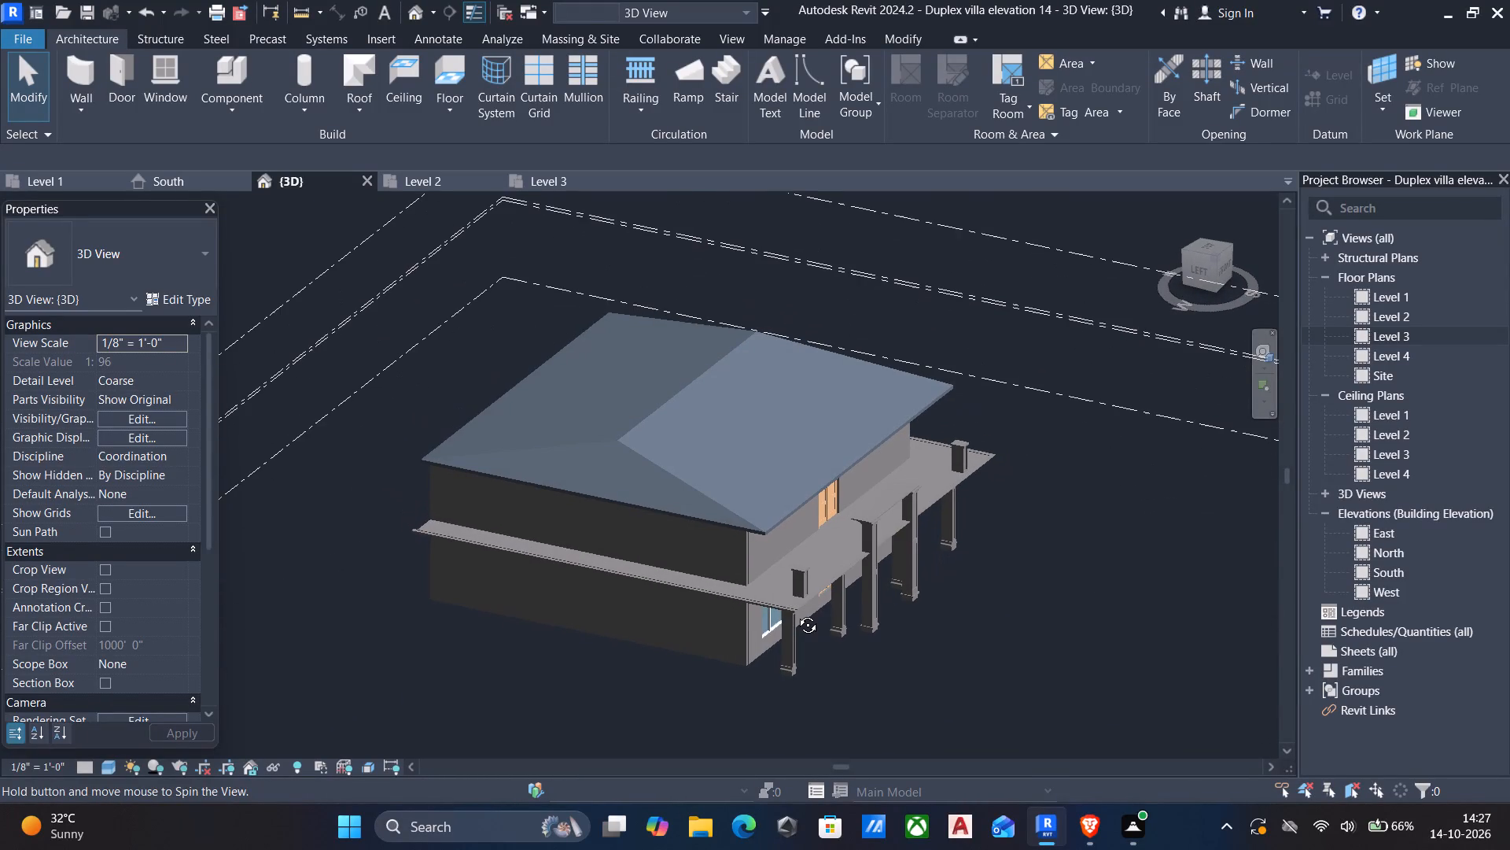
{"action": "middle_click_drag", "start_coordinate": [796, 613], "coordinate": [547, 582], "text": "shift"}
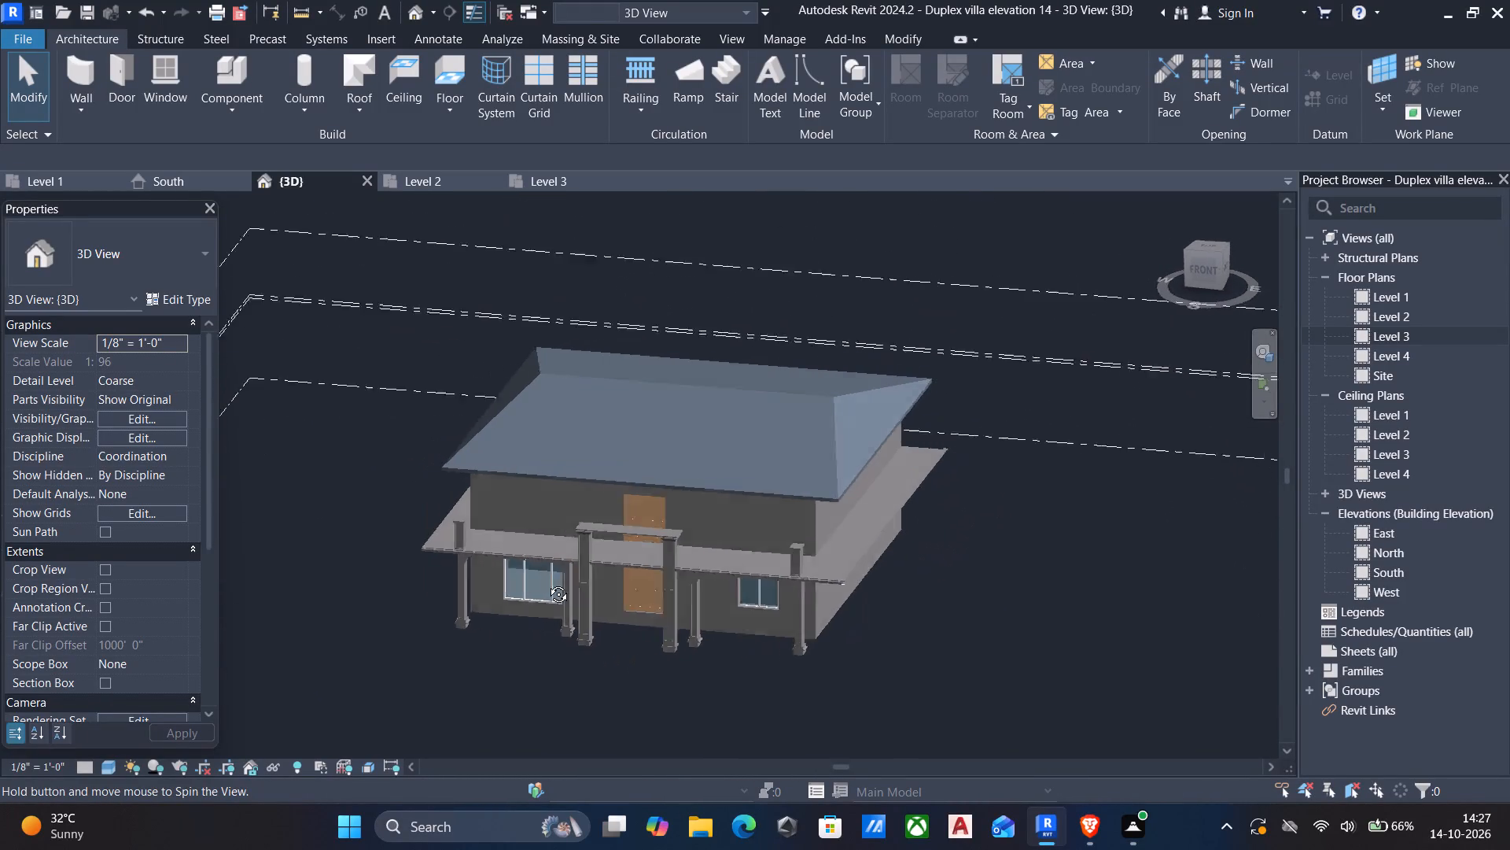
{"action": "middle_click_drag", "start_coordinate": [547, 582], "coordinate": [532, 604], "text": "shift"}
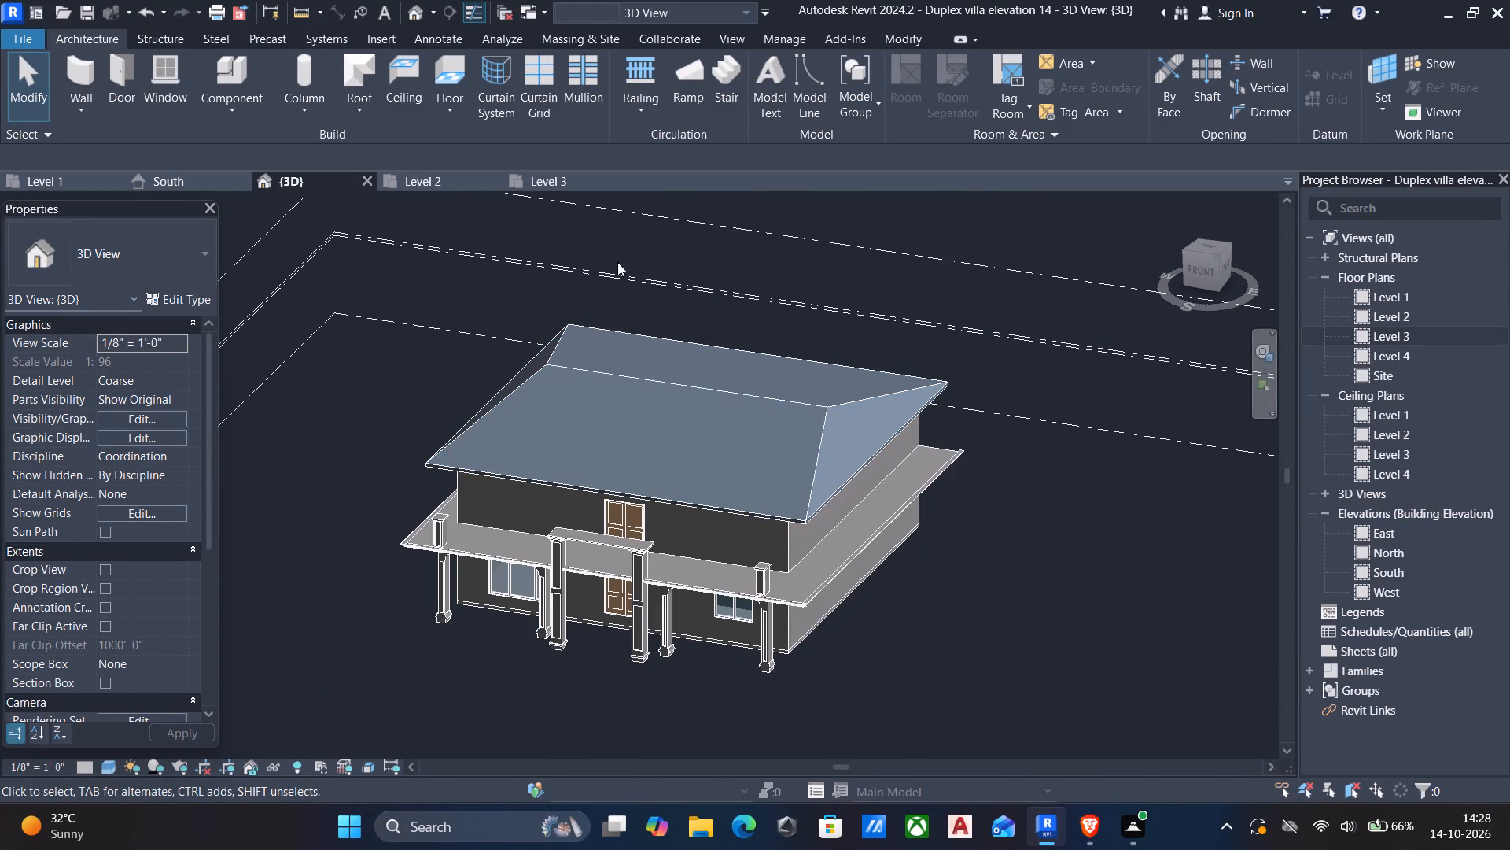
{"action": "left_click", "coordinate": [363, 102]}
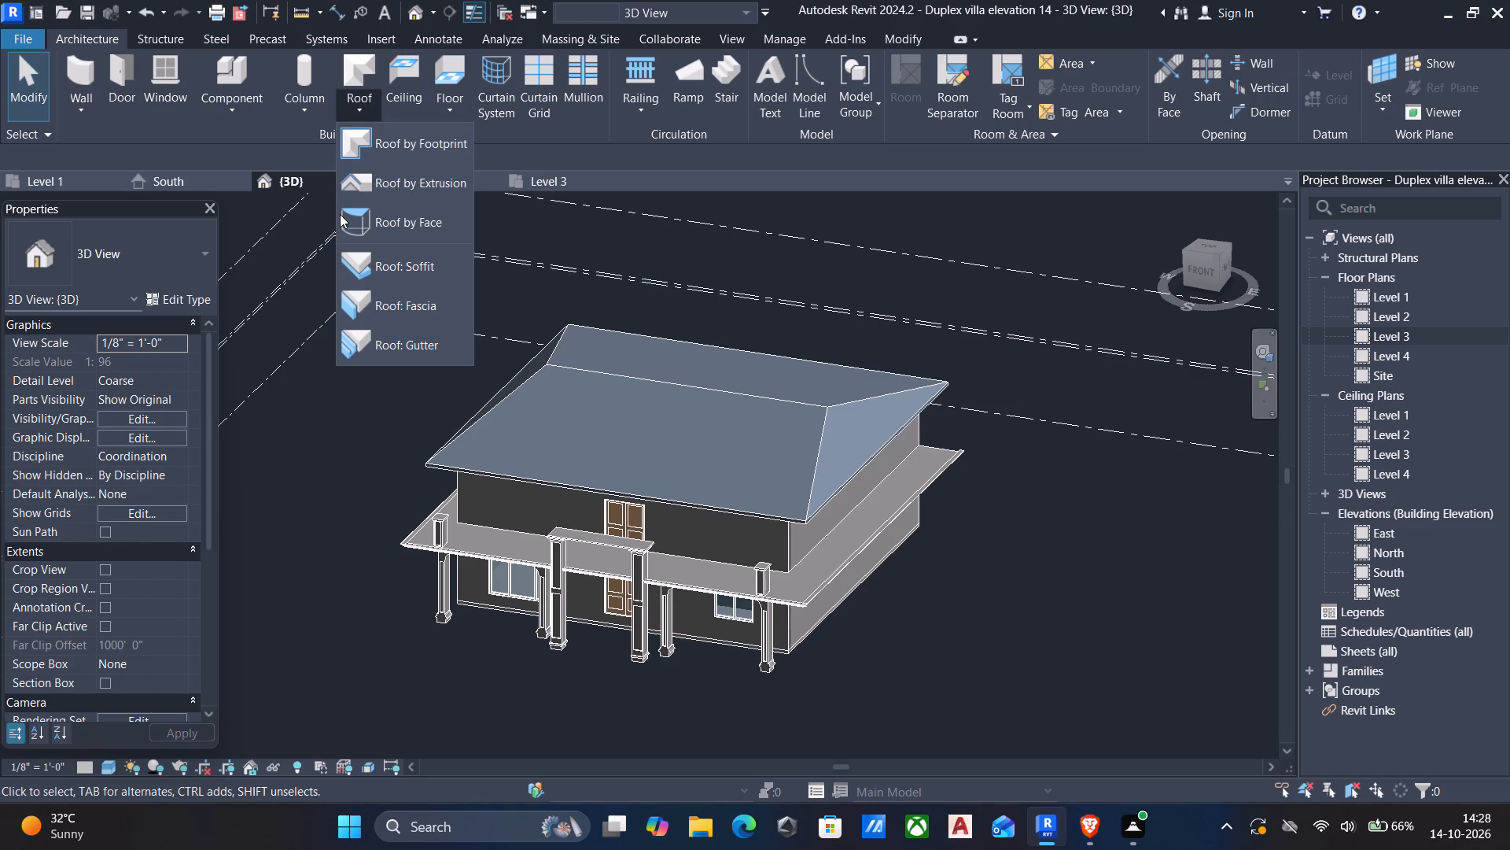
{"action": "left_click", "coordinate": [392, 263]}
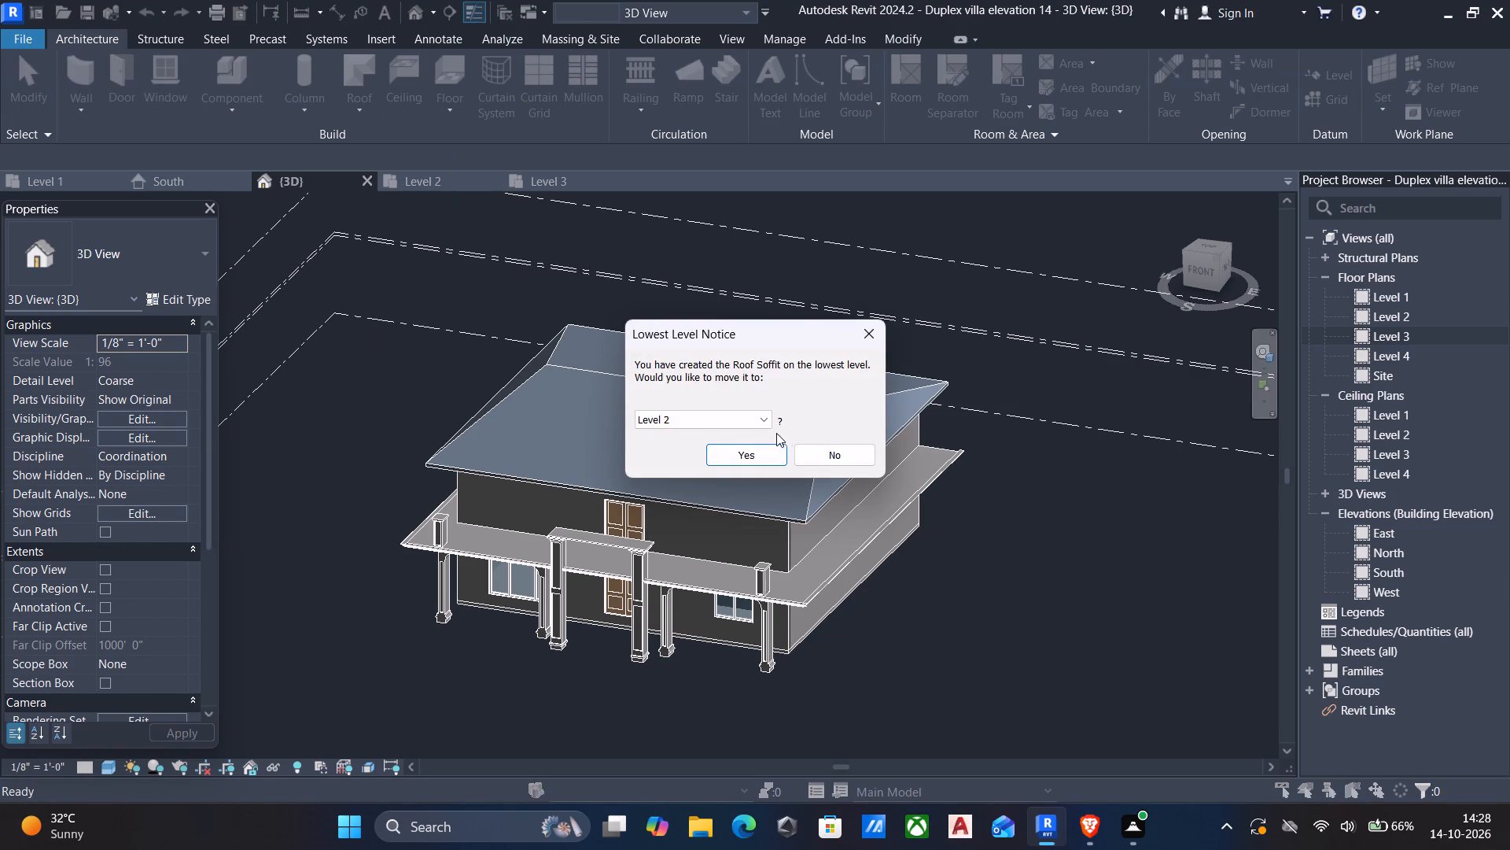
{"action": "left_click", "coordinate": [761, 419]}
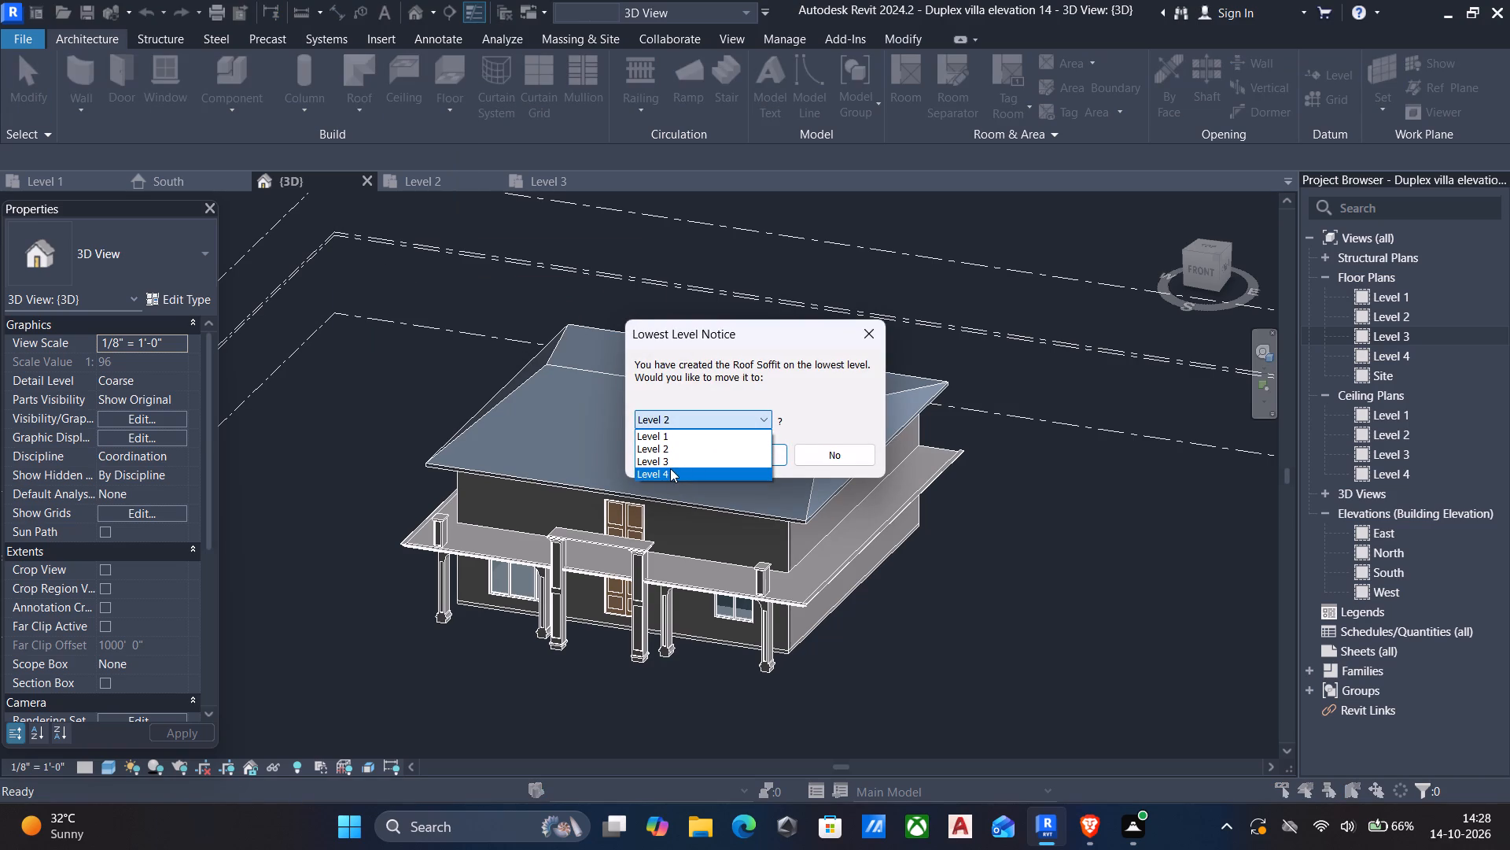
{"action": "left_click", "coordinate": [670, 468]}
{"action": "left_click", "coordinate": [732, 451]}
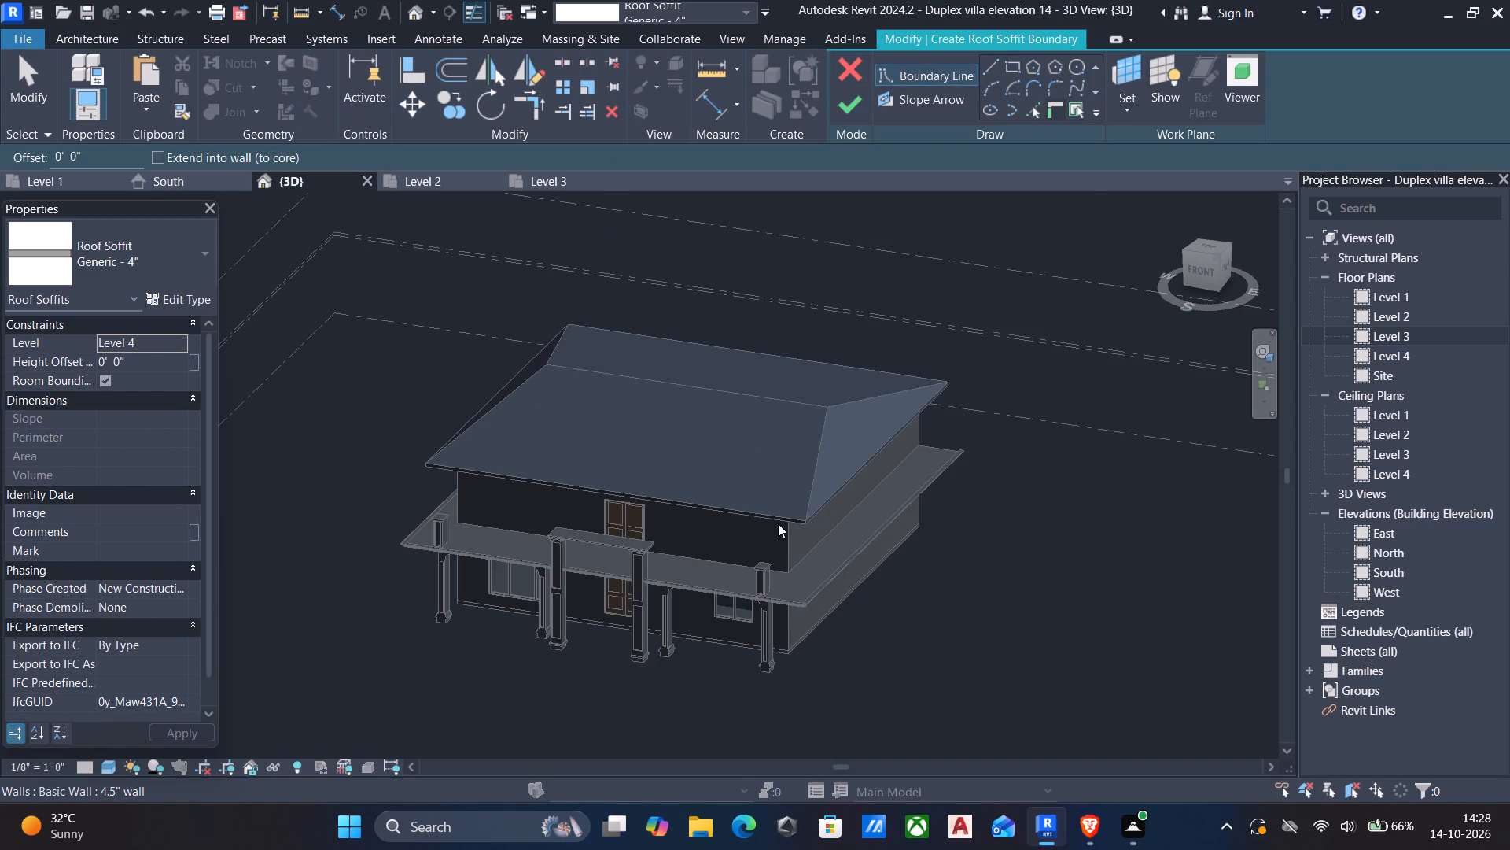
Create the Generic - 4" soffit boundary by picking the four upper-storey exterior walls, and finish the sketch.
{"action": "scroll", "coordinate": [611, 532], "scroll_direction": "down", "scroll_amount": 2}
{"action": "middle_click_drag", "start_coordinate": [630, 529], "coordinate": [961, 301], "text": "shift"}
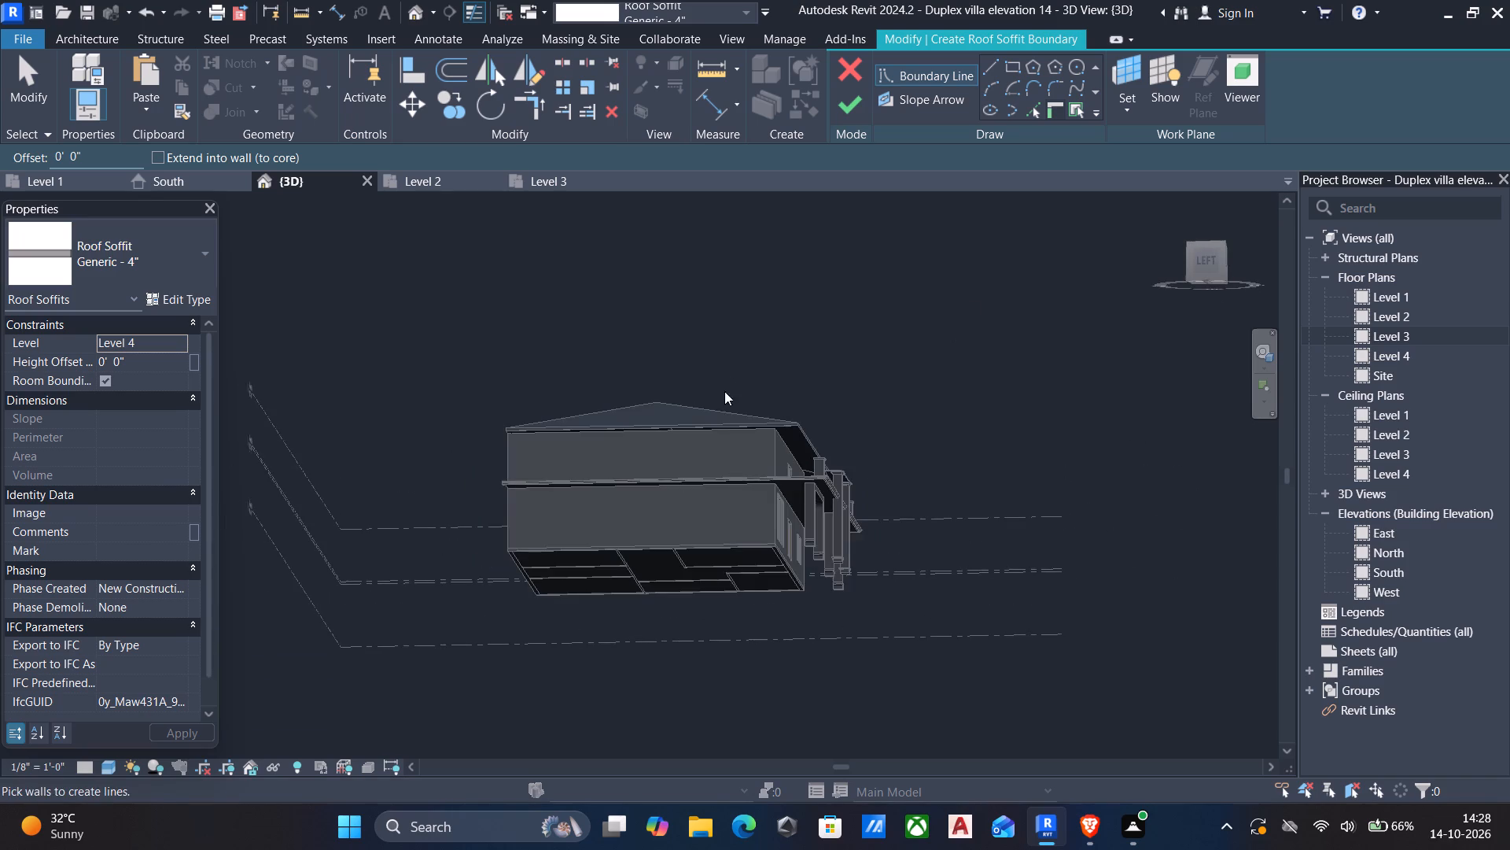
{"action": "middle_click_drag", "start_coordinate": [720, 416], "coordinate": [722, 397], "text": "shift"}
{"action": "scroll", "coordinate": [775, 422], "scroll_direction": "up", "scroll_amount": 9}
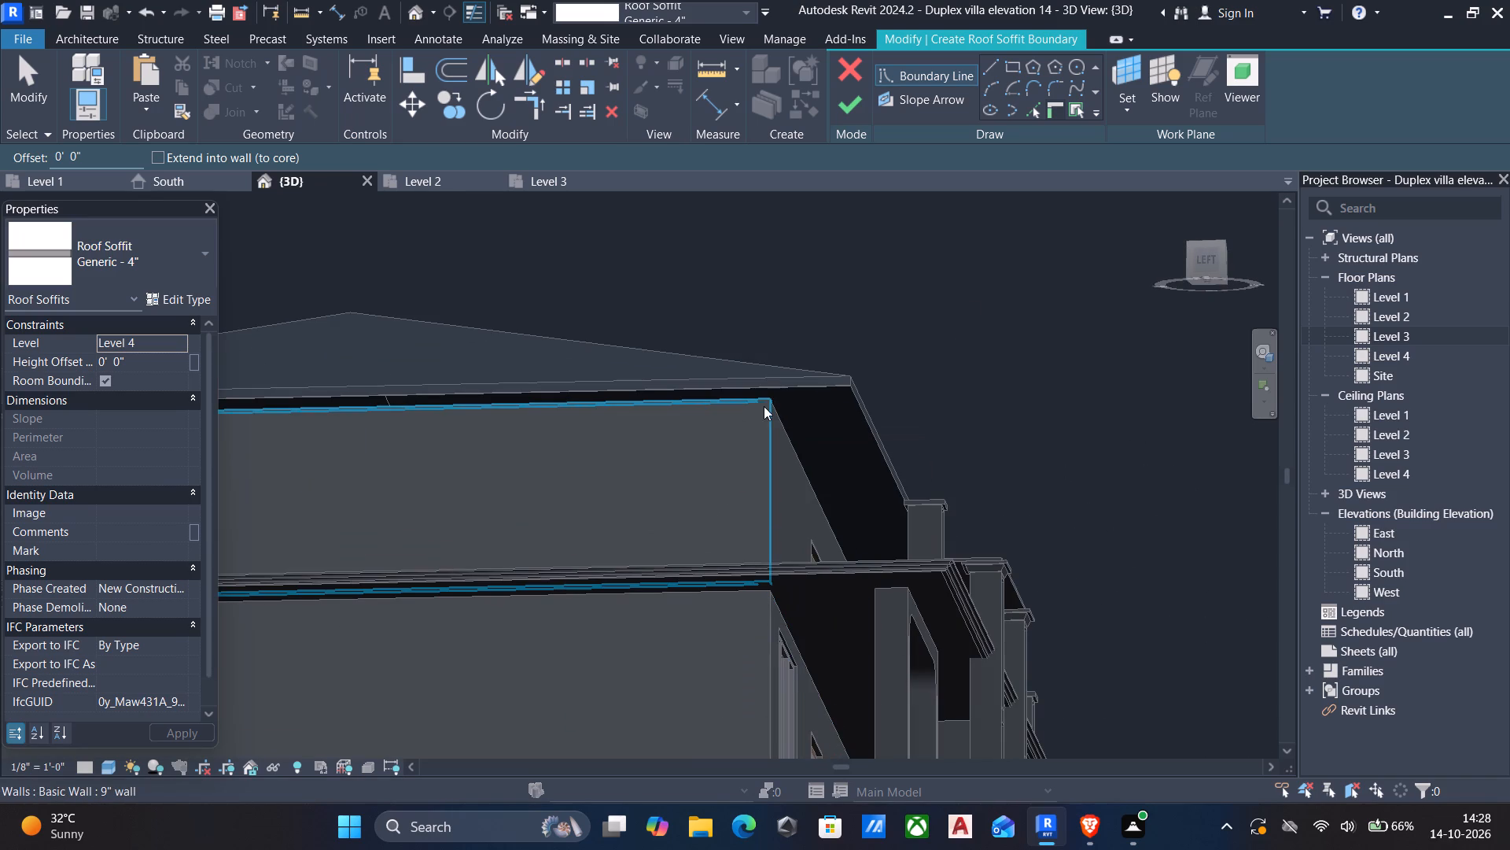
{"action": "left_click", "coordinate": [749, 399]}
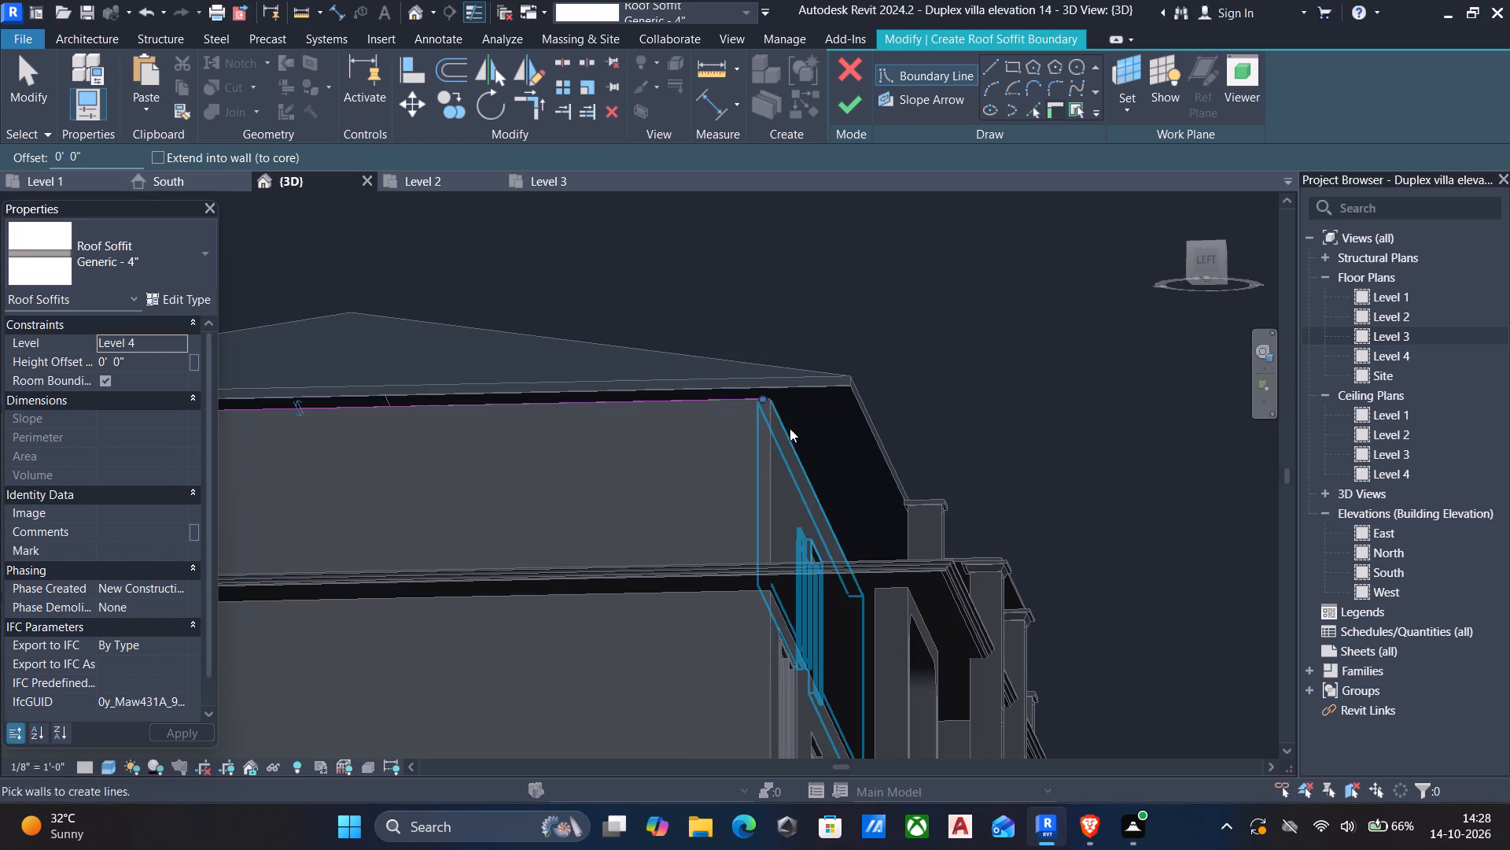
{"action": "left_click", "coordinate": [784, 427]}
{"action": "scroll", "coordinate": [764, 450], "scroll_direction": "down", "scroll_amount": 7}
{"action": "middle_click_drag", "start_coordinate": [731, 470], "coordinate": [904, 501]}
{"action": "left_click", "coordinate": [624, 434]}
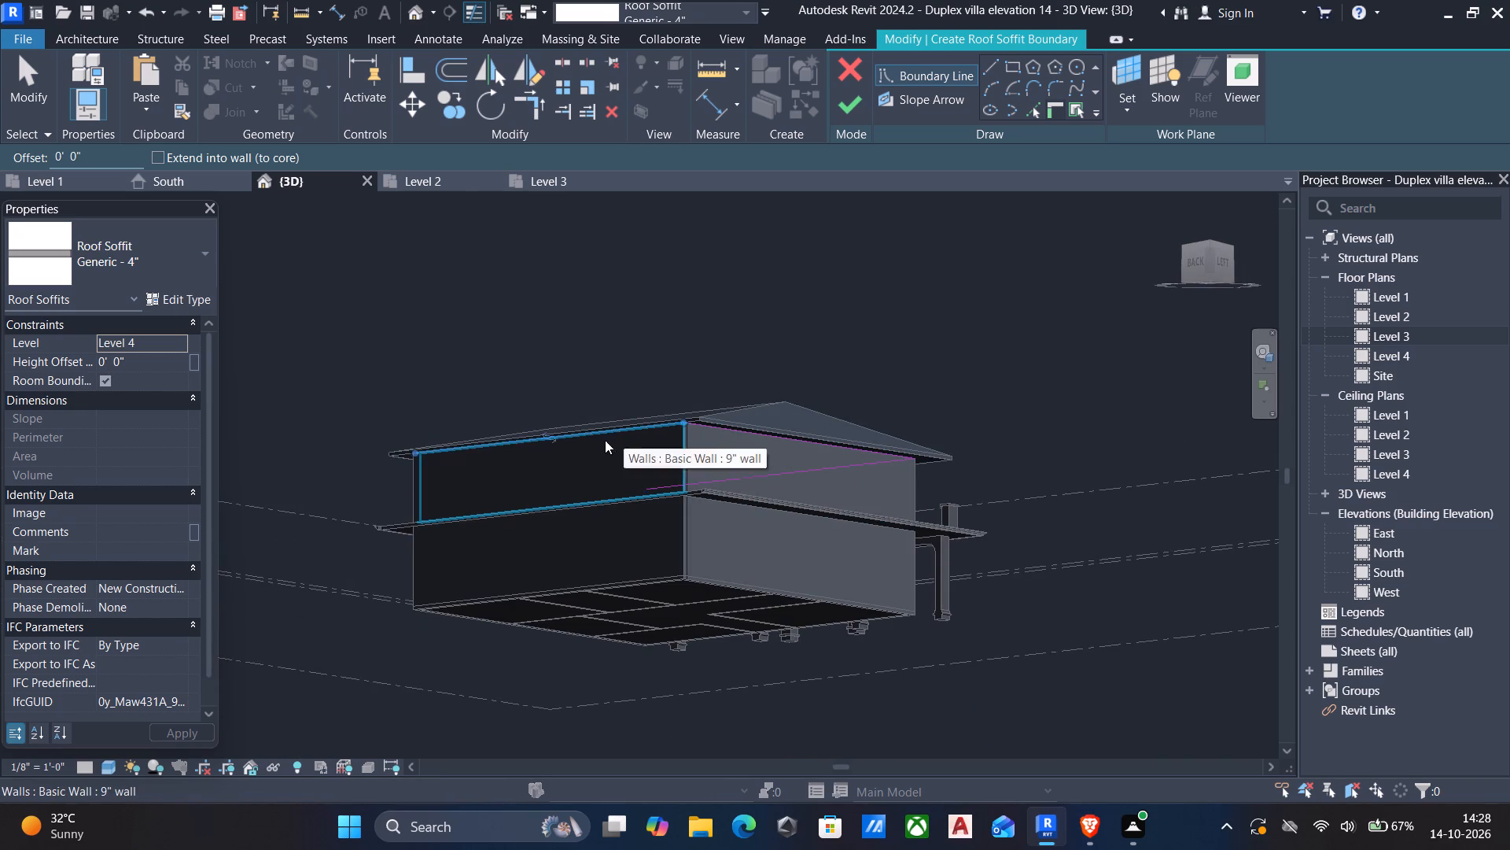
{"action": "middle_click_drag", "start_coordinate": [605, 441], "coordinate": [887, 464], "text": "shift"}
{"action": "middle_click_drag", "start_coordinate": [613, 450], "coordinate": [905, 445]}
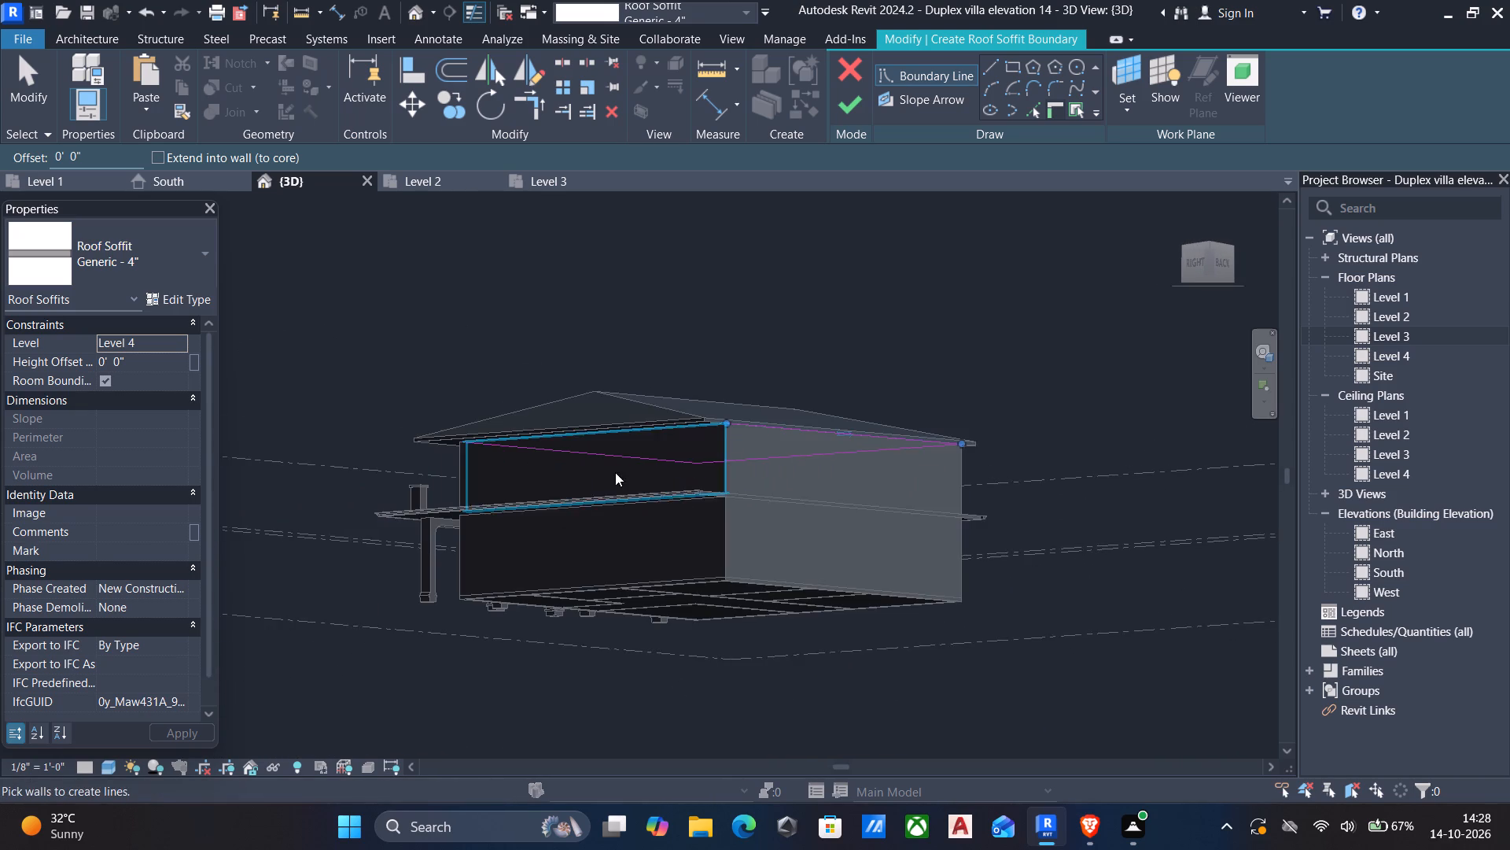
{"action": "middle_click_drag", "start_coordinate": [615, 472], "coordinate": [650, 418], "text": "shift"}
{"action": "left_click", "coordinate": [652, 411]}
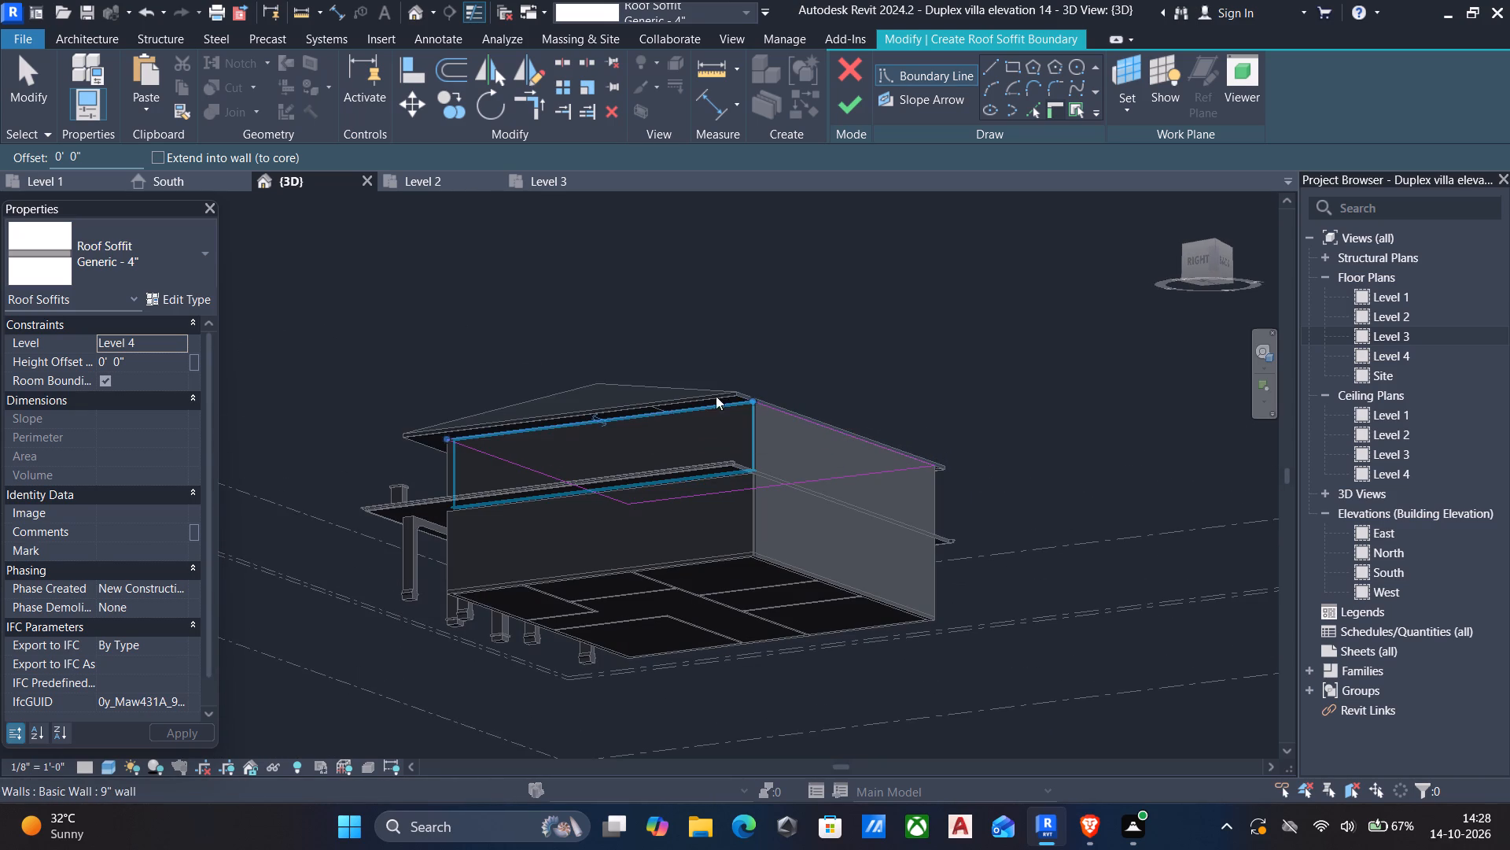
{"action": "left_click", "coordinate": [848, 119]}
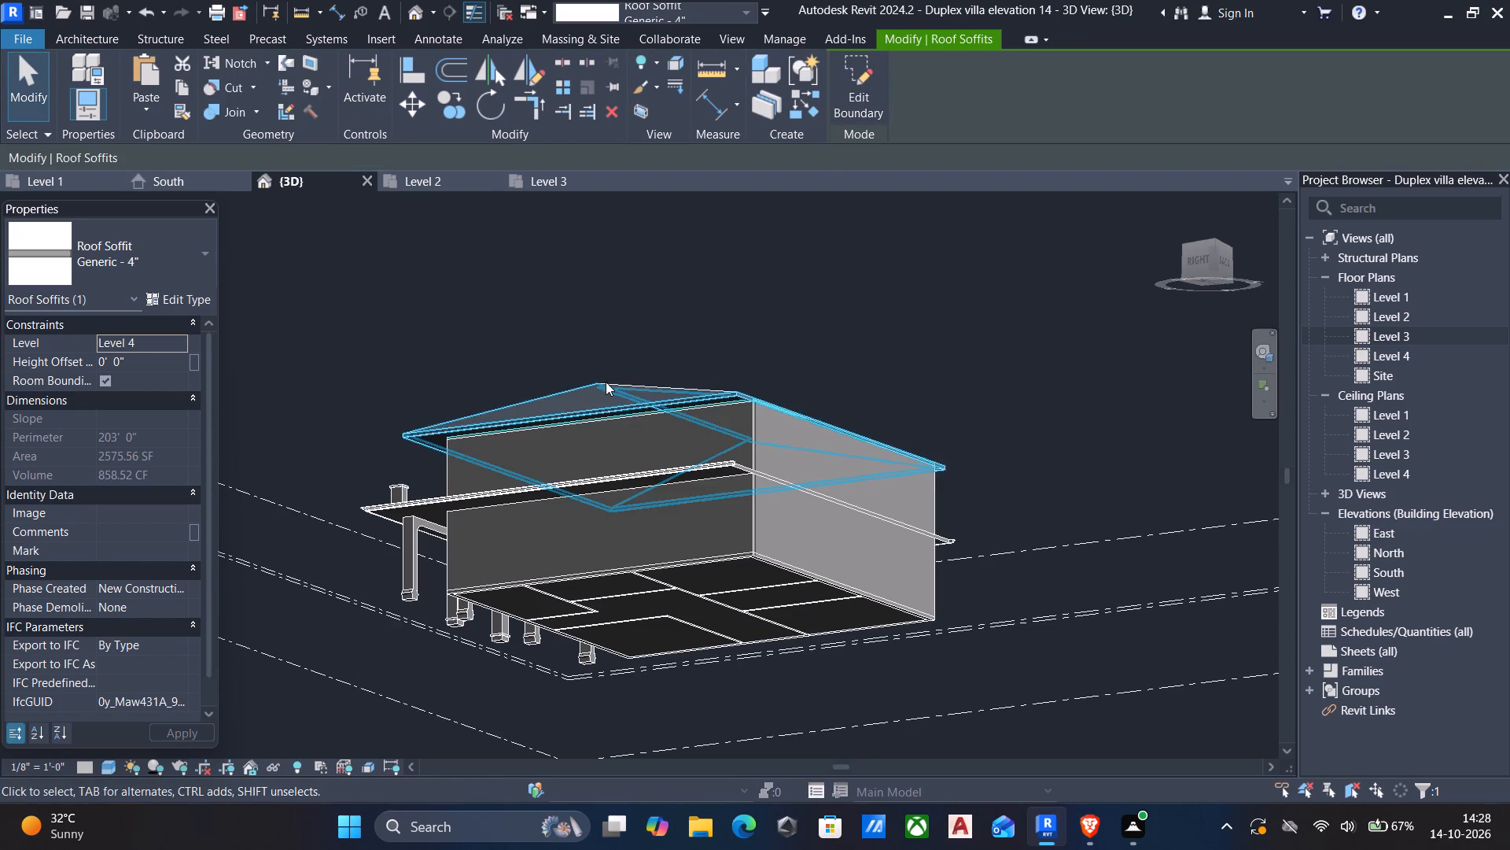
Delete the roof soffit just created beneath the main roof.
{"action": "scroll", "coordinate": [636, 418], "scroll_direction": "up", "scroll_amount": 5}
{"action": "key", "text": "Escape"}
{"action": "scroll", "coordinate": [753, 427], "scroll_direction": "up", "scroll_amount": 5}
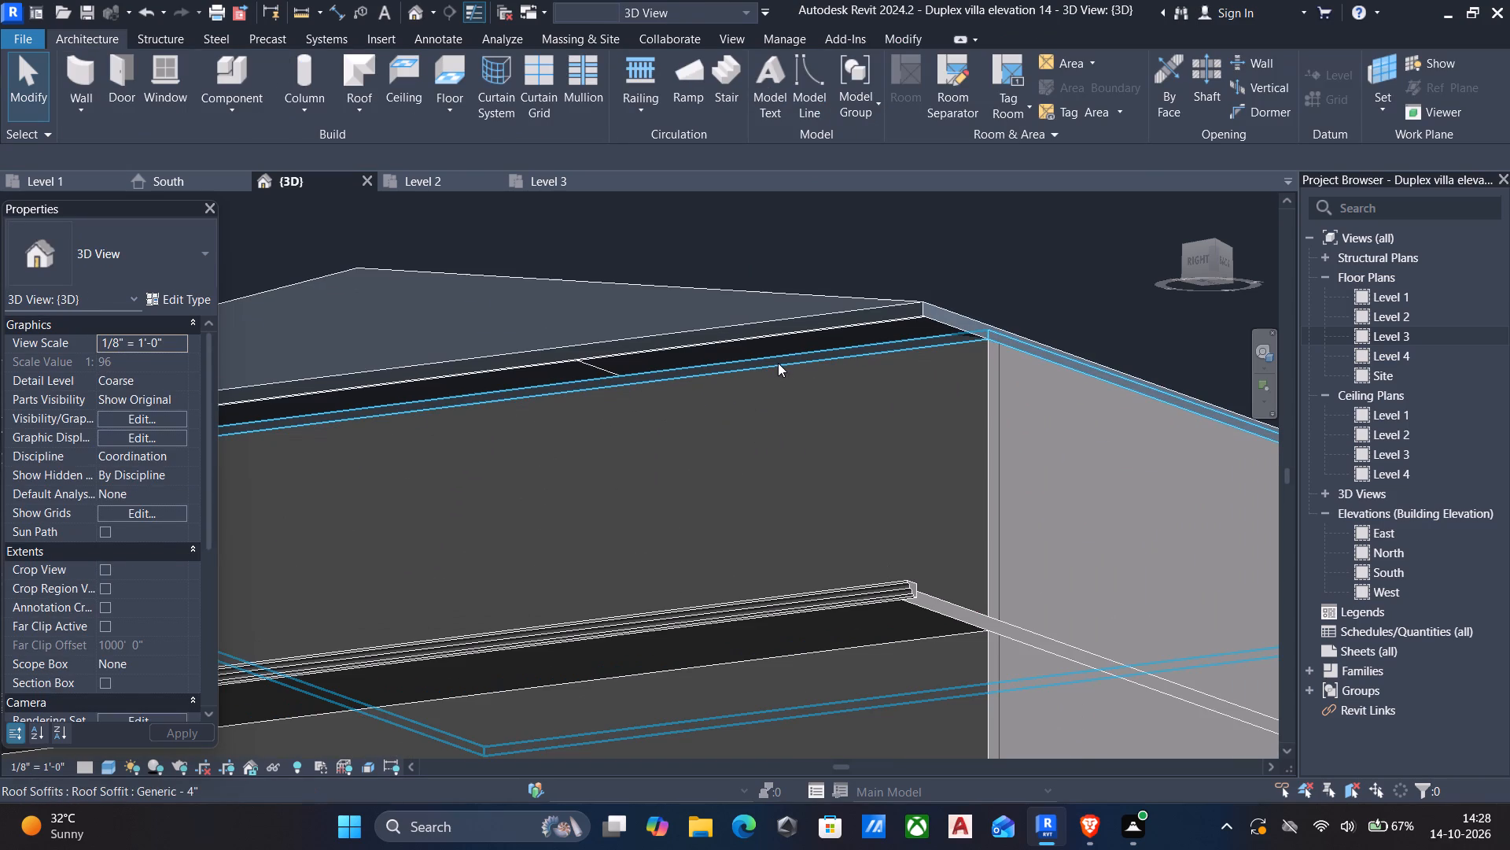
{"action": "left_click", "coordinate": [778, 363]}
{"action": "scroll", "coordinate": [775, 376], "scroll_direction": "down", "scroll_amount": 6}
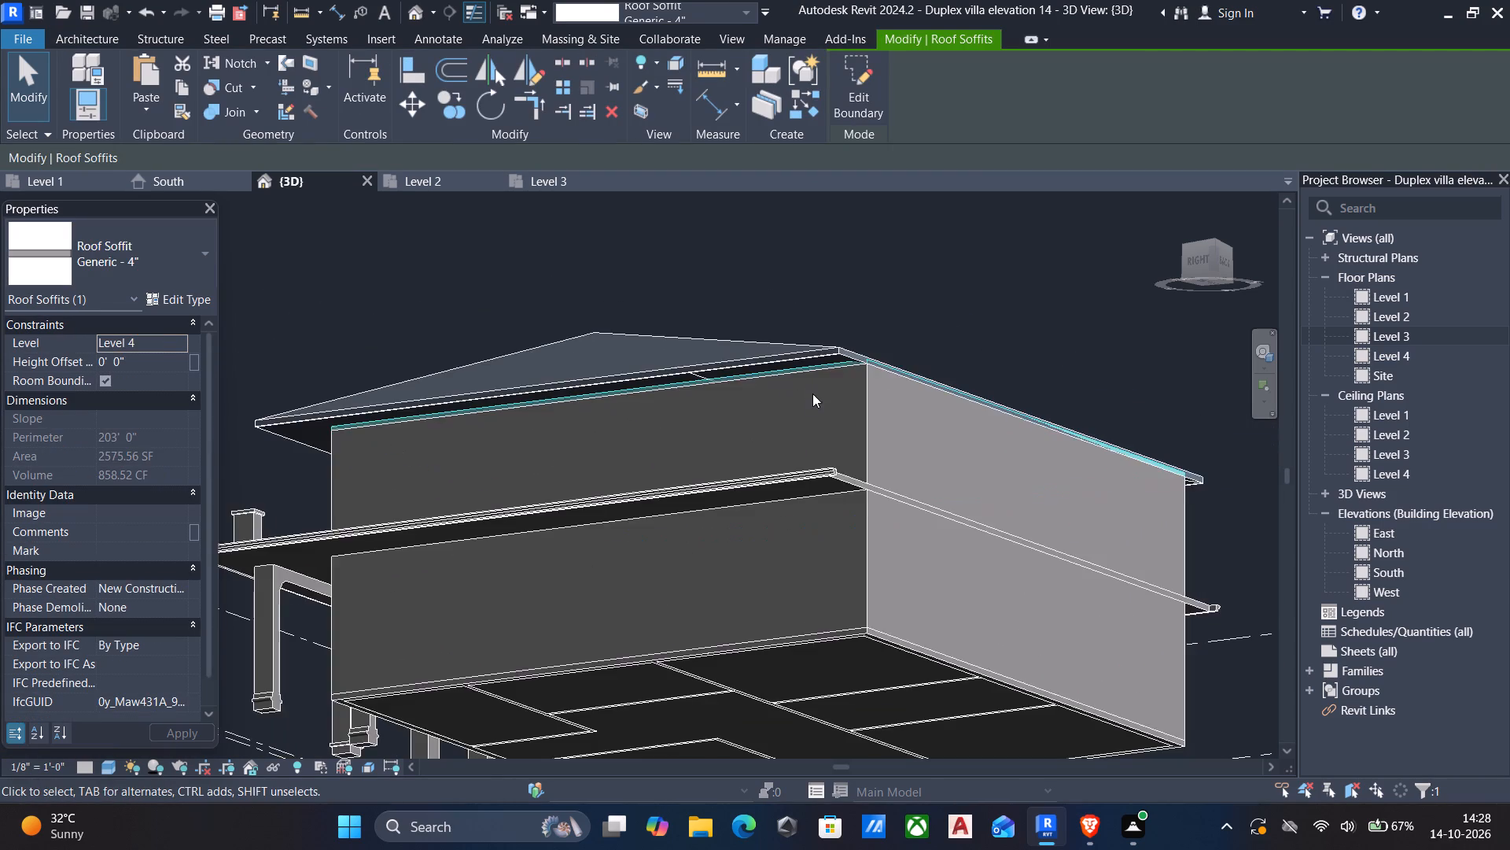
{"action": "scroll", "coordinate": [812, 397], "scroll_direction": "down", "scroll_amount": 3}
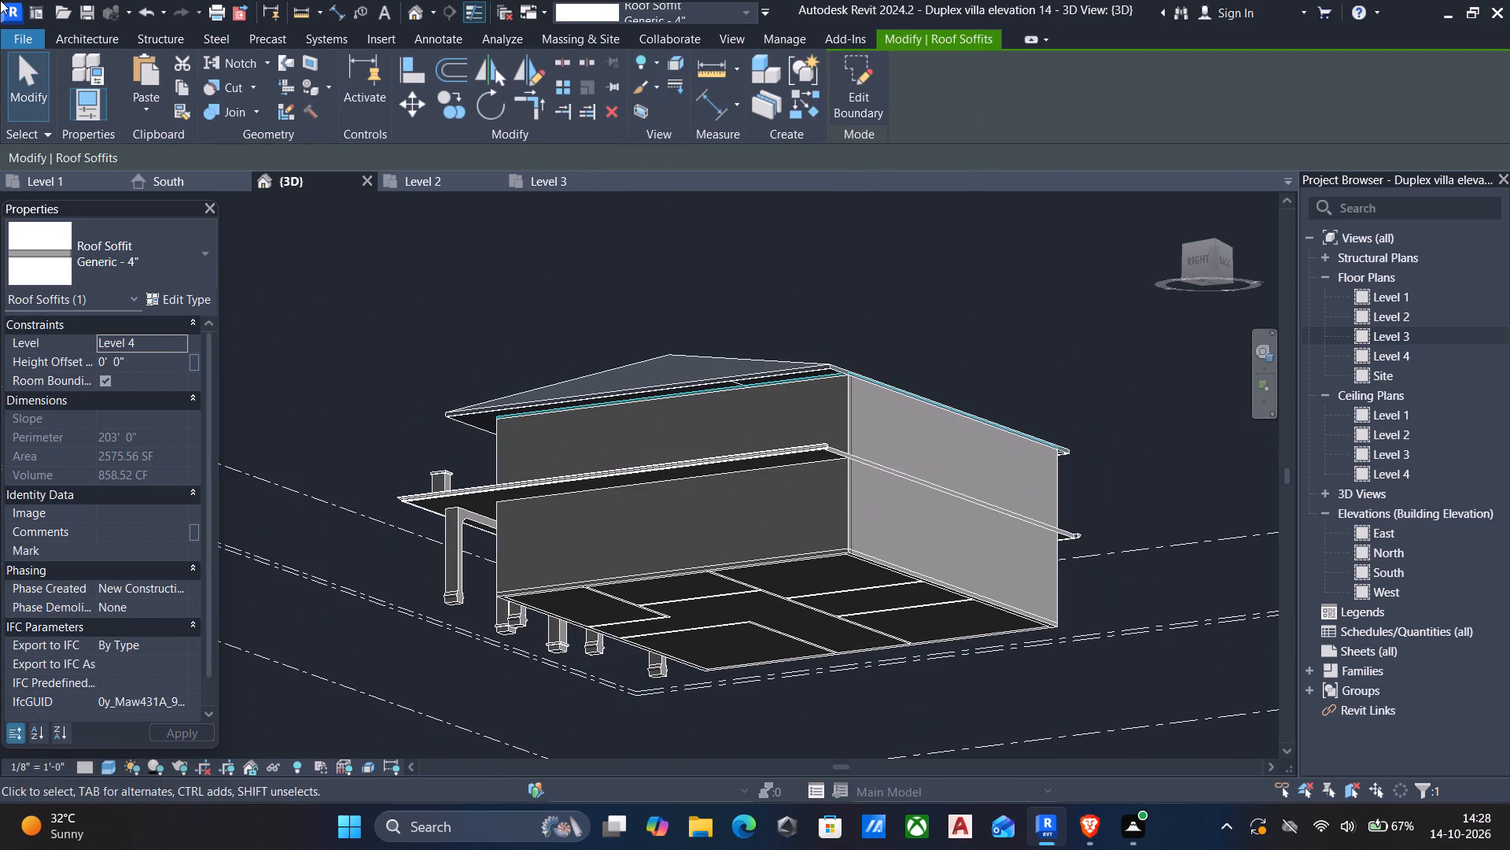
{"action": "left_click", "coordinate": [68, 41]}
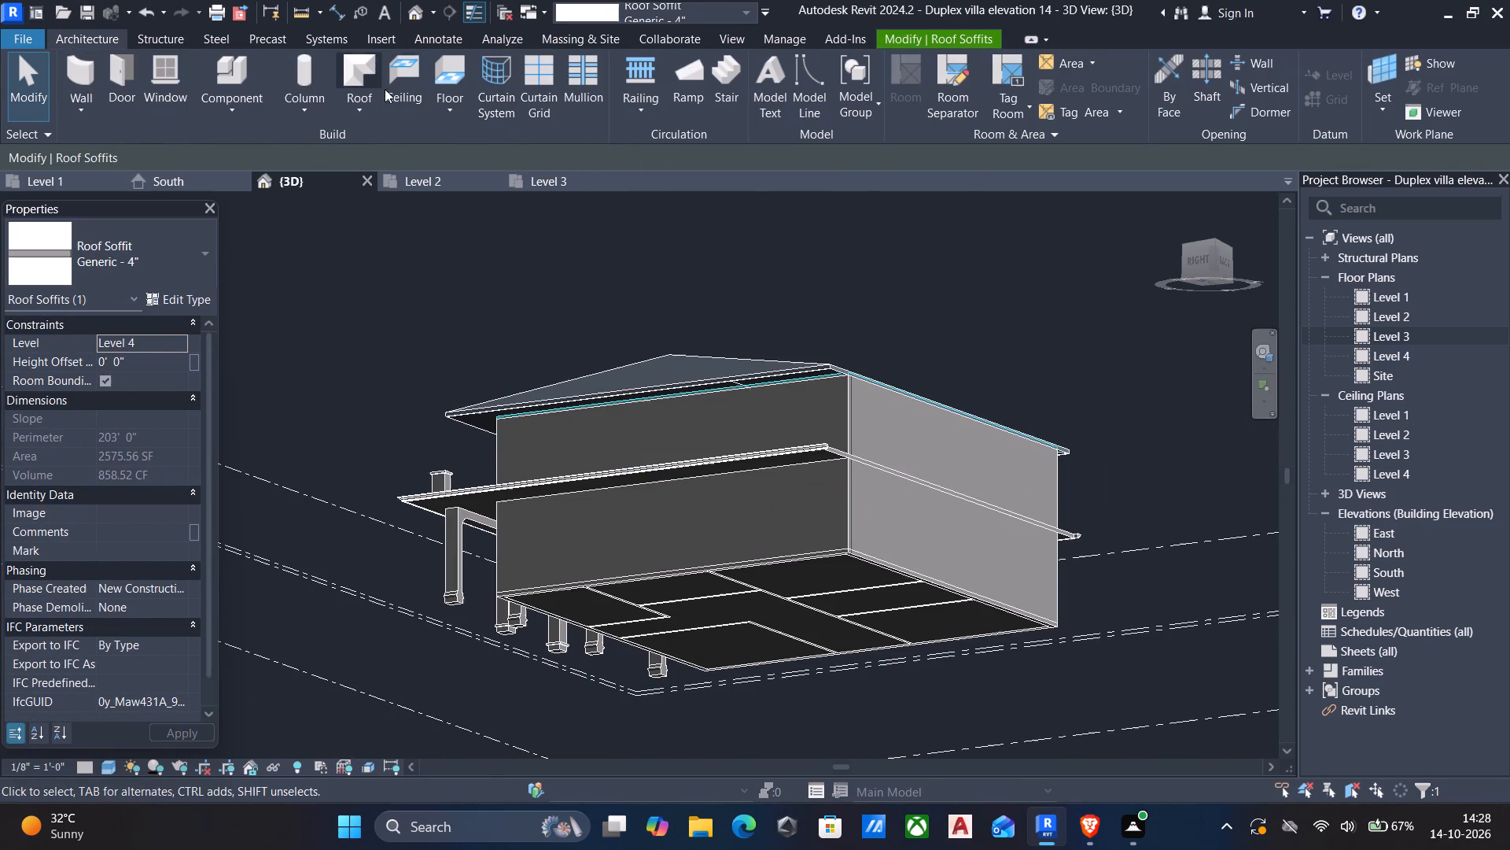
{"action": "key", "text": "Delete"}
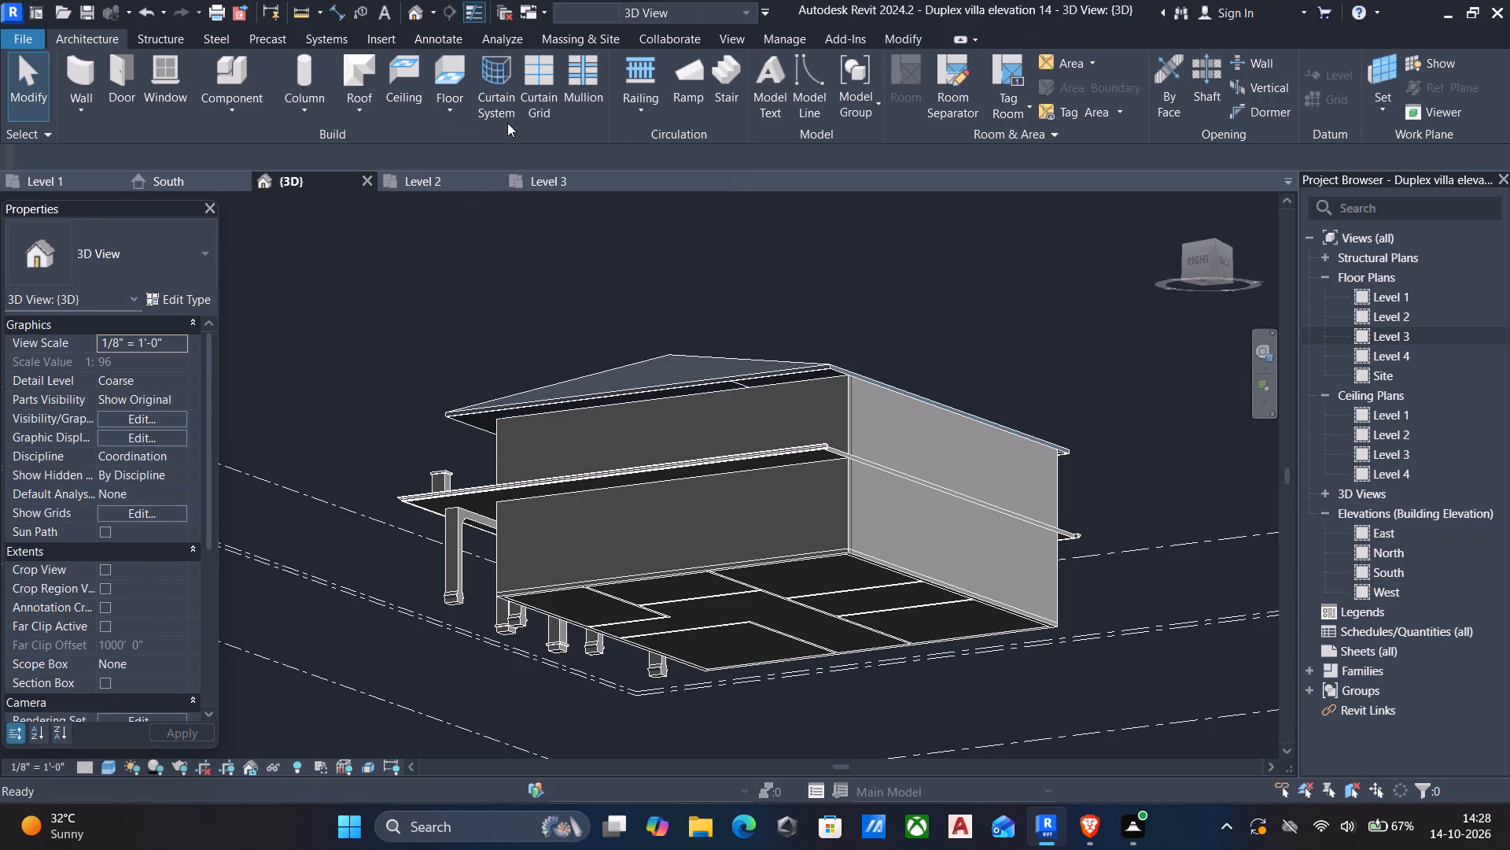
Add a Fascia-Flat 1x12 along the sloping hip edges at both ends of the main roof.
{"action": "left_click", "coordinate": [362, 110]}
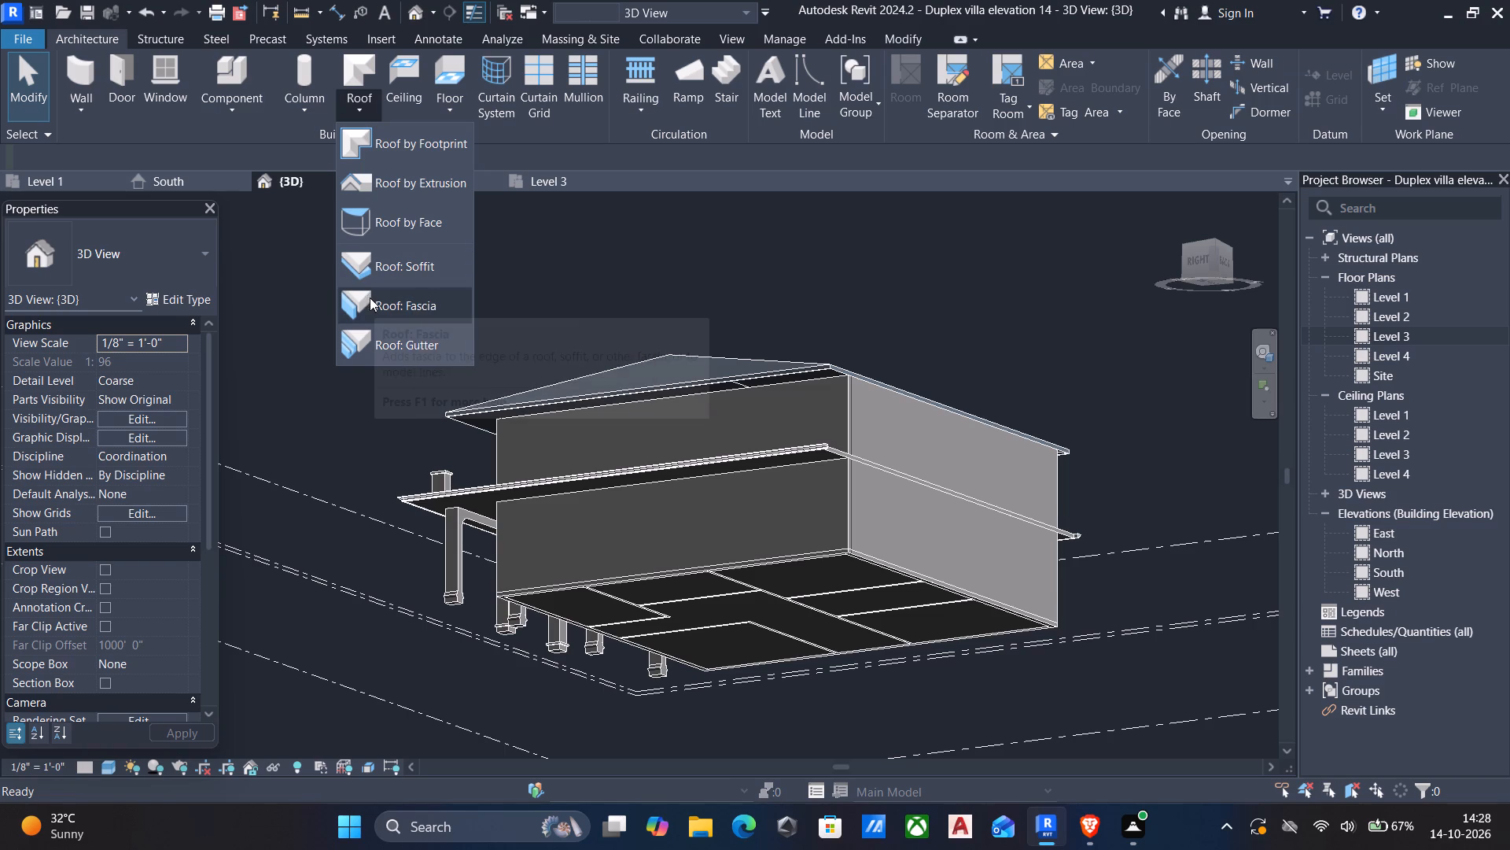
{"action": "left_click", "coordinate": [410, 307]}
{"action": "scroll", "coordinate": [682, 399], "scroll_direction": "down", "scroll_amount": 2}
{"action": "middle_click_drag", "start_coordinate": [687, 390], "coordinate": [677, 631], "text": "shift"}
{"action": "left_click", "coordinate": [731, 421]}
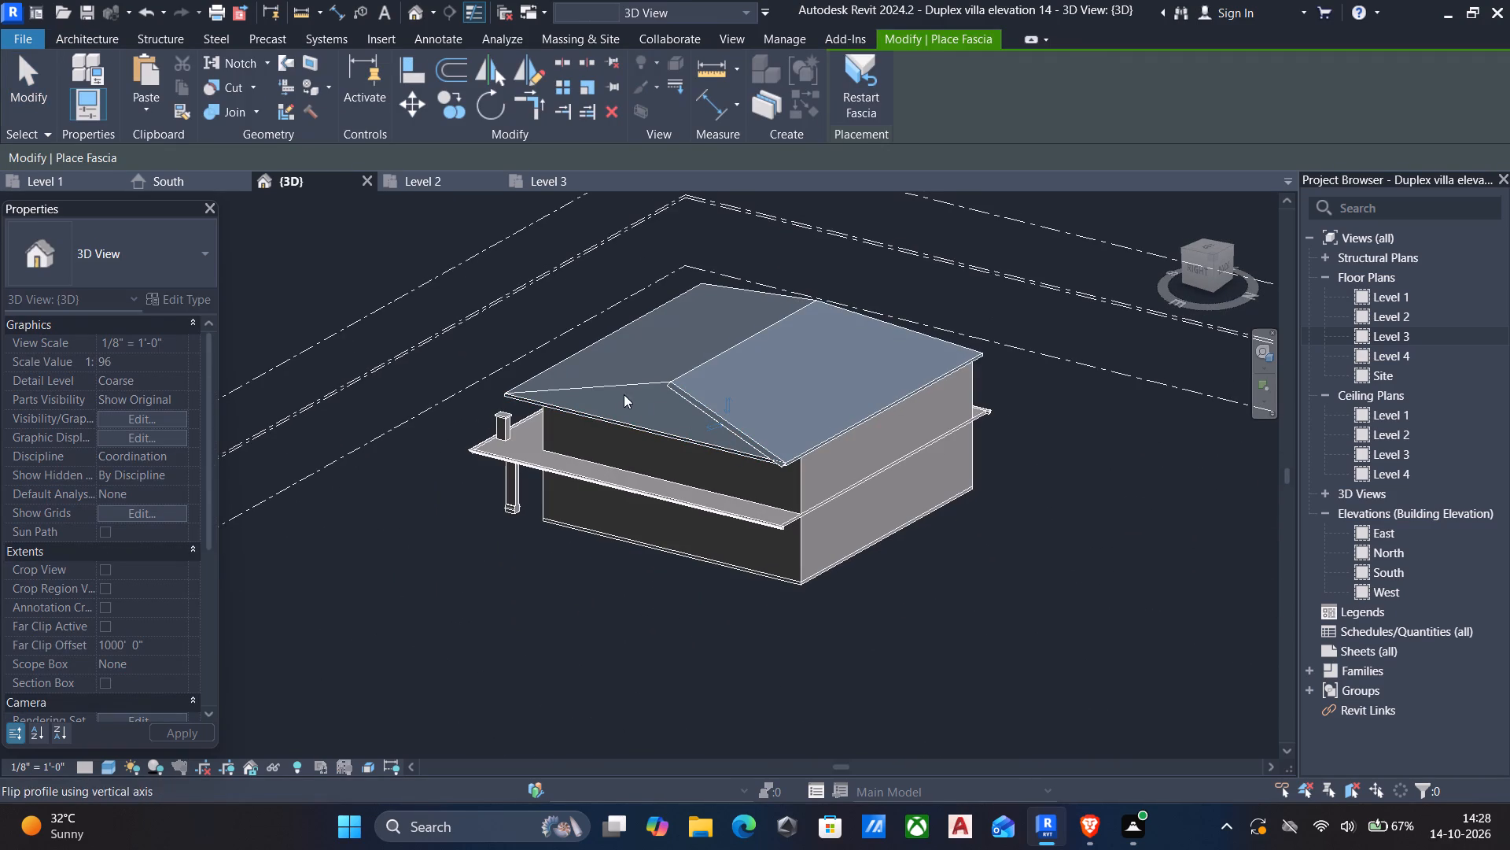
{"action": "left_click", "coordinate": [624, 386]}
{"action": "left_click", "coordinate": [720, 355]}
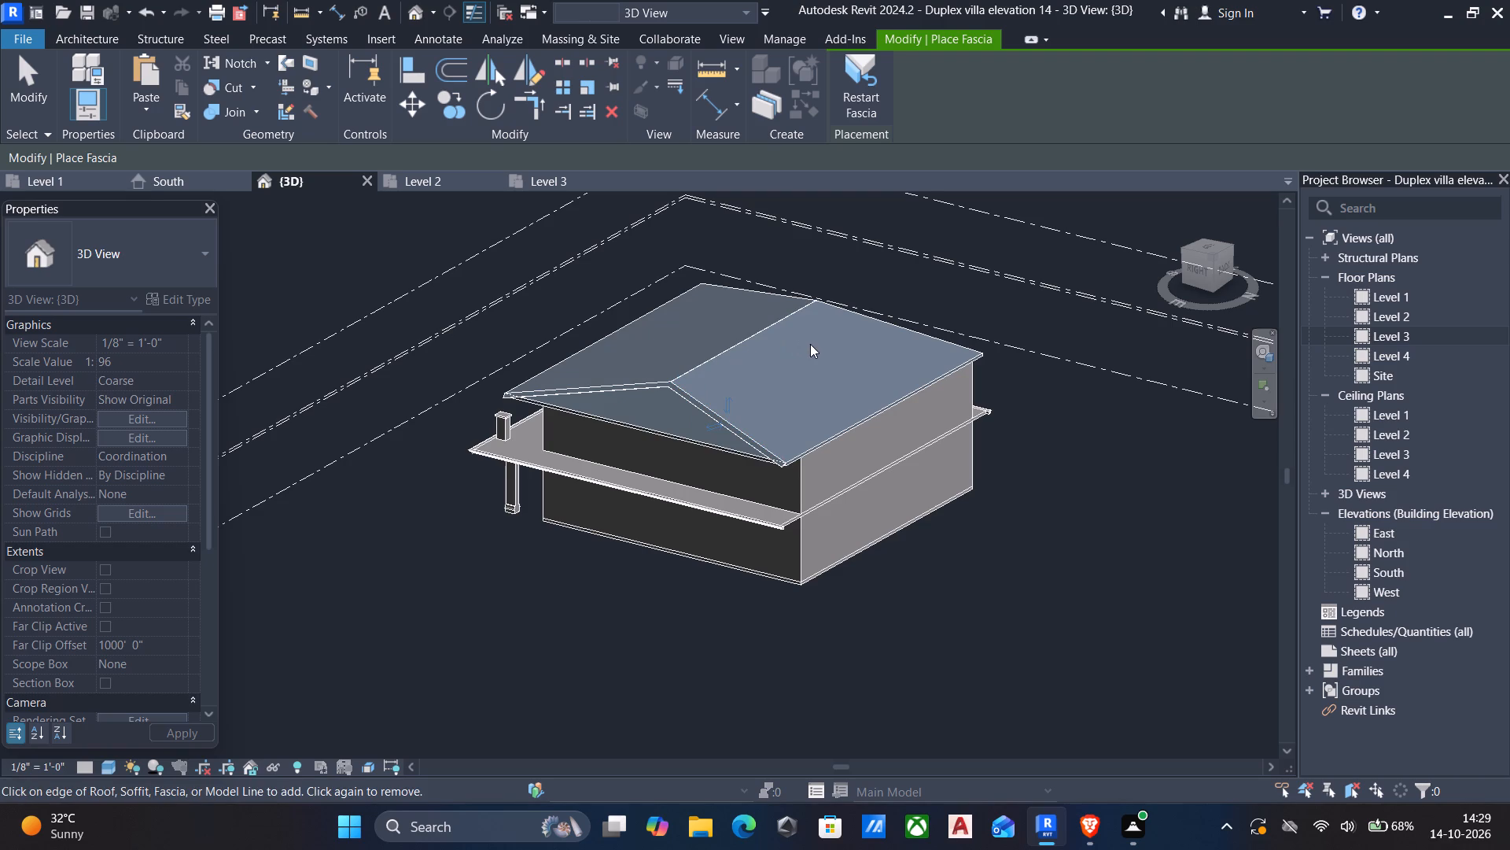
{"action": "middle_click_drag", "start_coordinate": [814, 353], "coordinate": [530, 393], "text": "shift"}
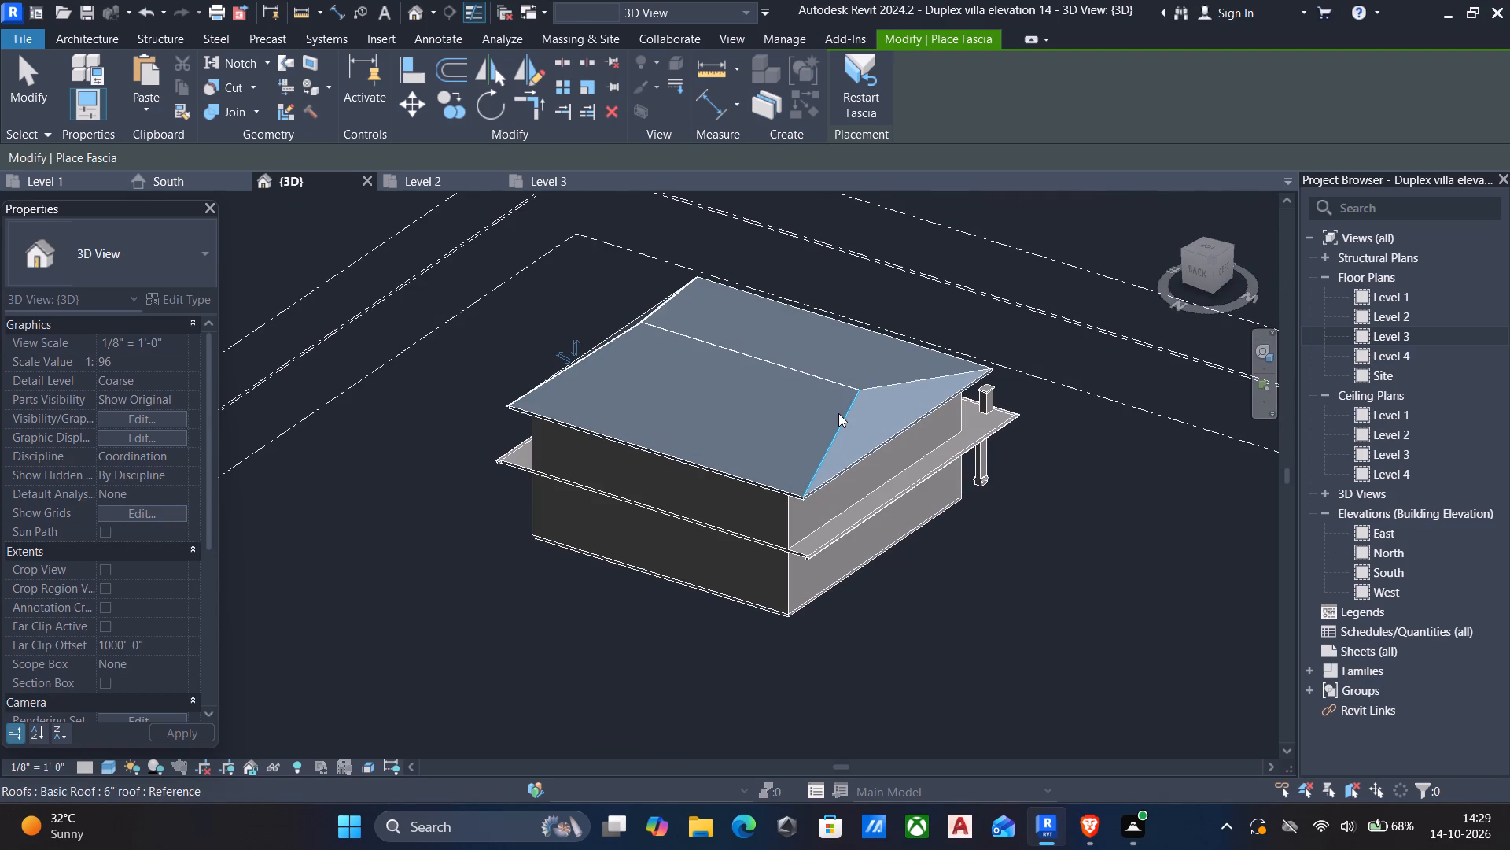
{"action": "left_click", "coordinate": [840, 419]}
{"action": "left_click", "coordinate": [897, 388]}
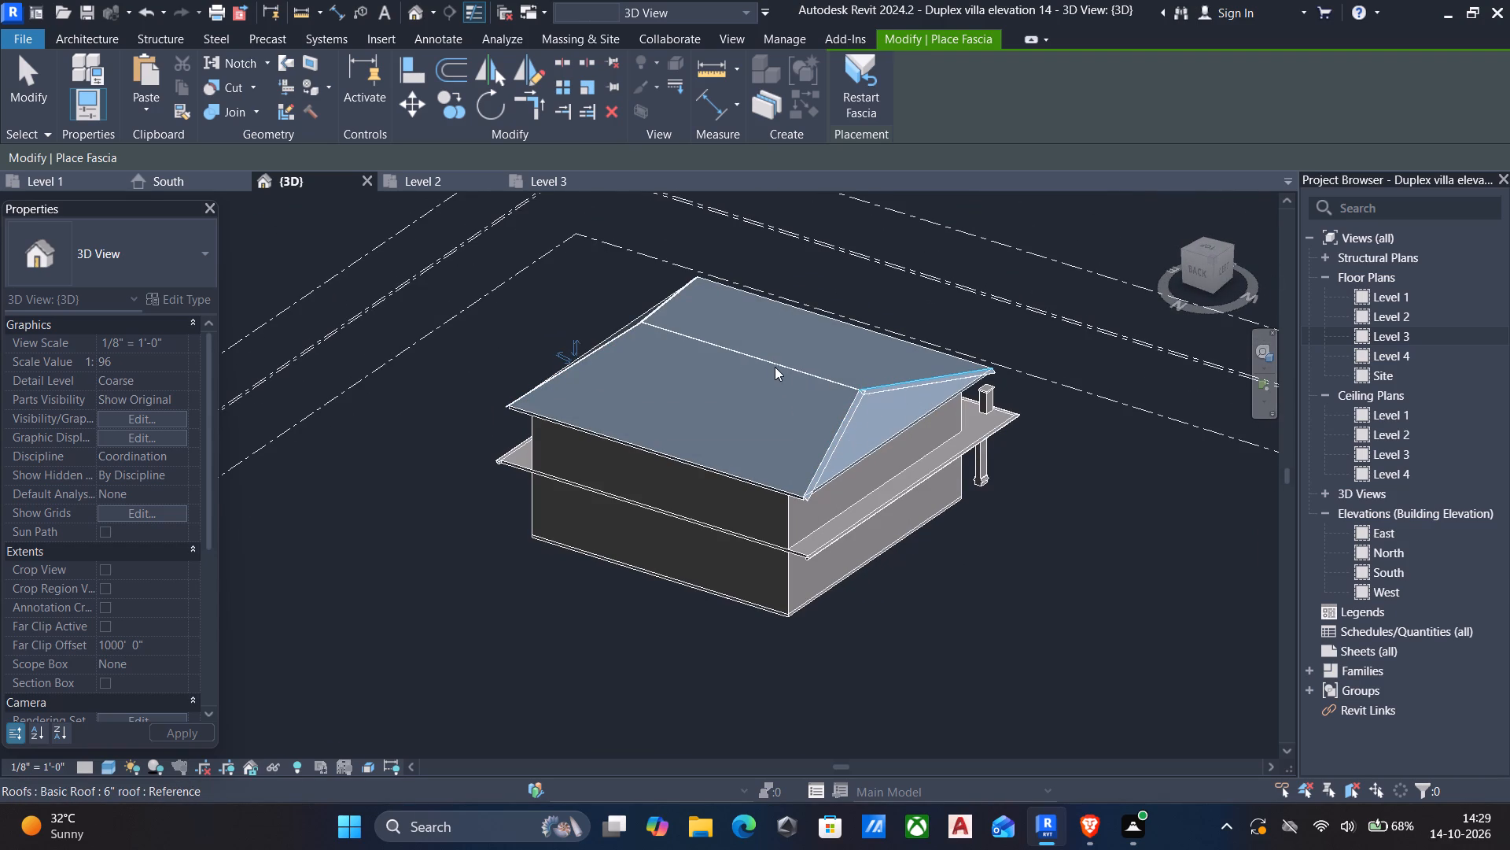
{"action": "left_click", "coordinate": [775, 364]}
{"action": "key", "text": "Escape"}
Examine the fascia and the roof overhang at the rear eave corner from below and up close.
{"action": "scroll", "coordinate": [706, 407], "scroll_direction": "up", "scroll_amount": 5}
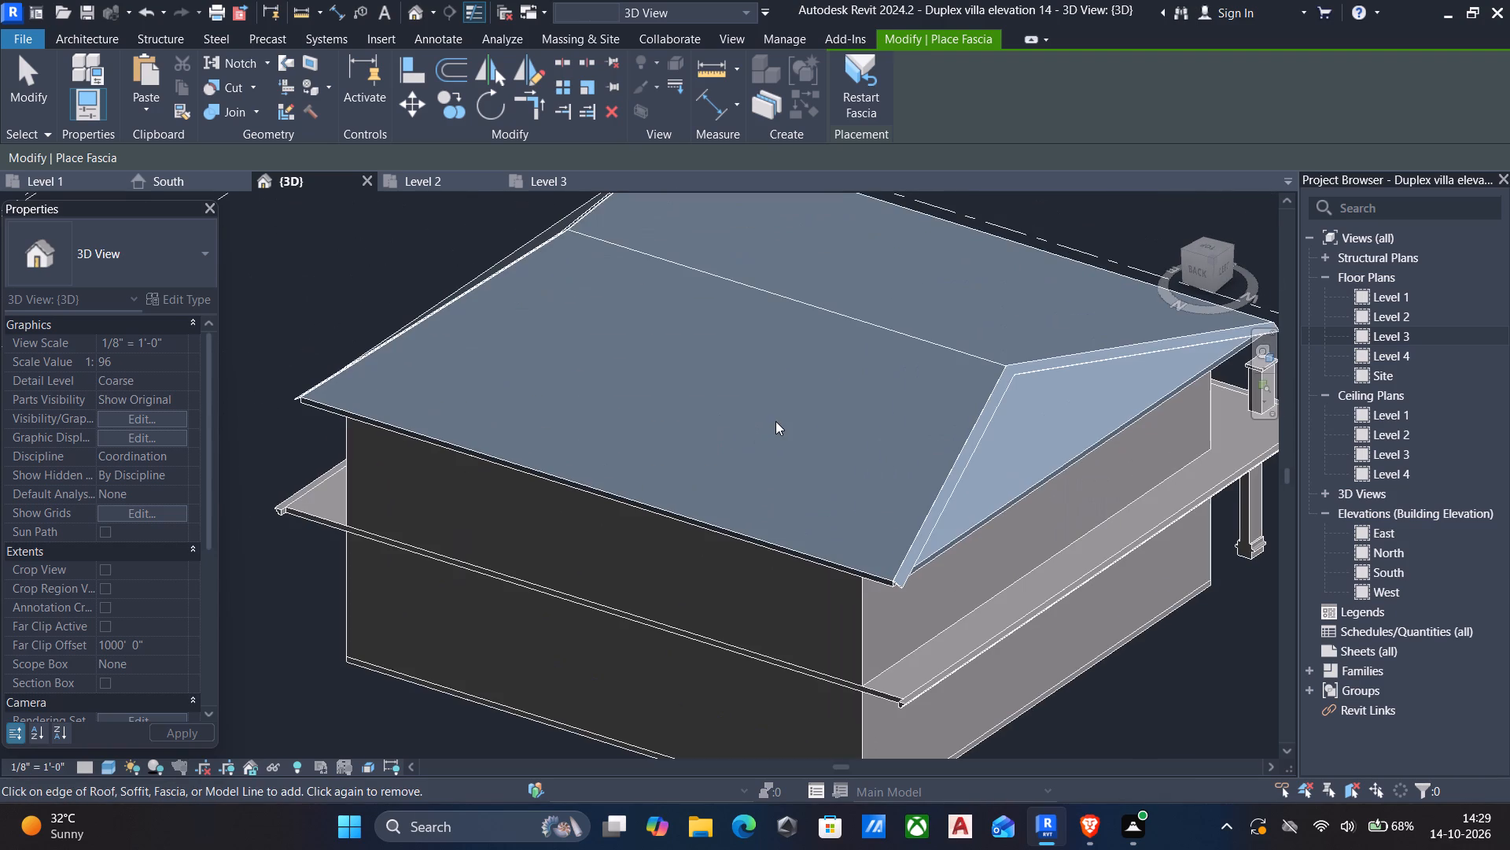
{"action": "middle_click_drag", "start_coordinate": [866, 564], "coordinate": [854, 375], "text": "shift"}
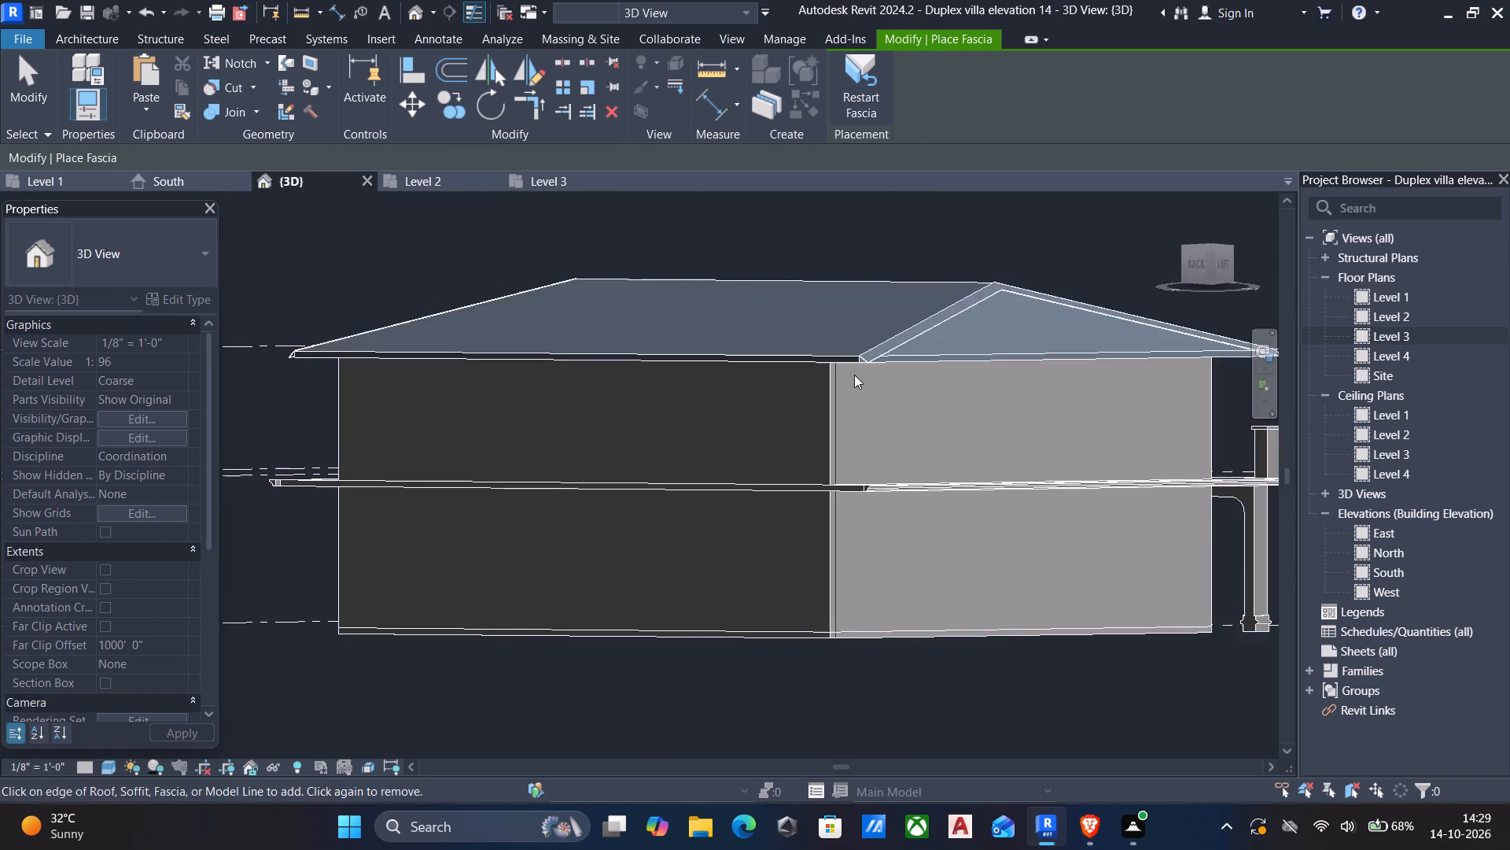
{"action": "scroll", "coordinate": [863, 381], "scroll_direction": "up", "scroll_amount": 12}
{"action": "middle_click_drag", "start_coordinate": [853, 378], "coordinate": [772, 379], "text": "shift"}
{"action": "left_click", "coordinate": [768, 416]}
{"action": "scroll", "coordinate": [768, 416], "scroll_direction": "down", "scroll_amount": 7}
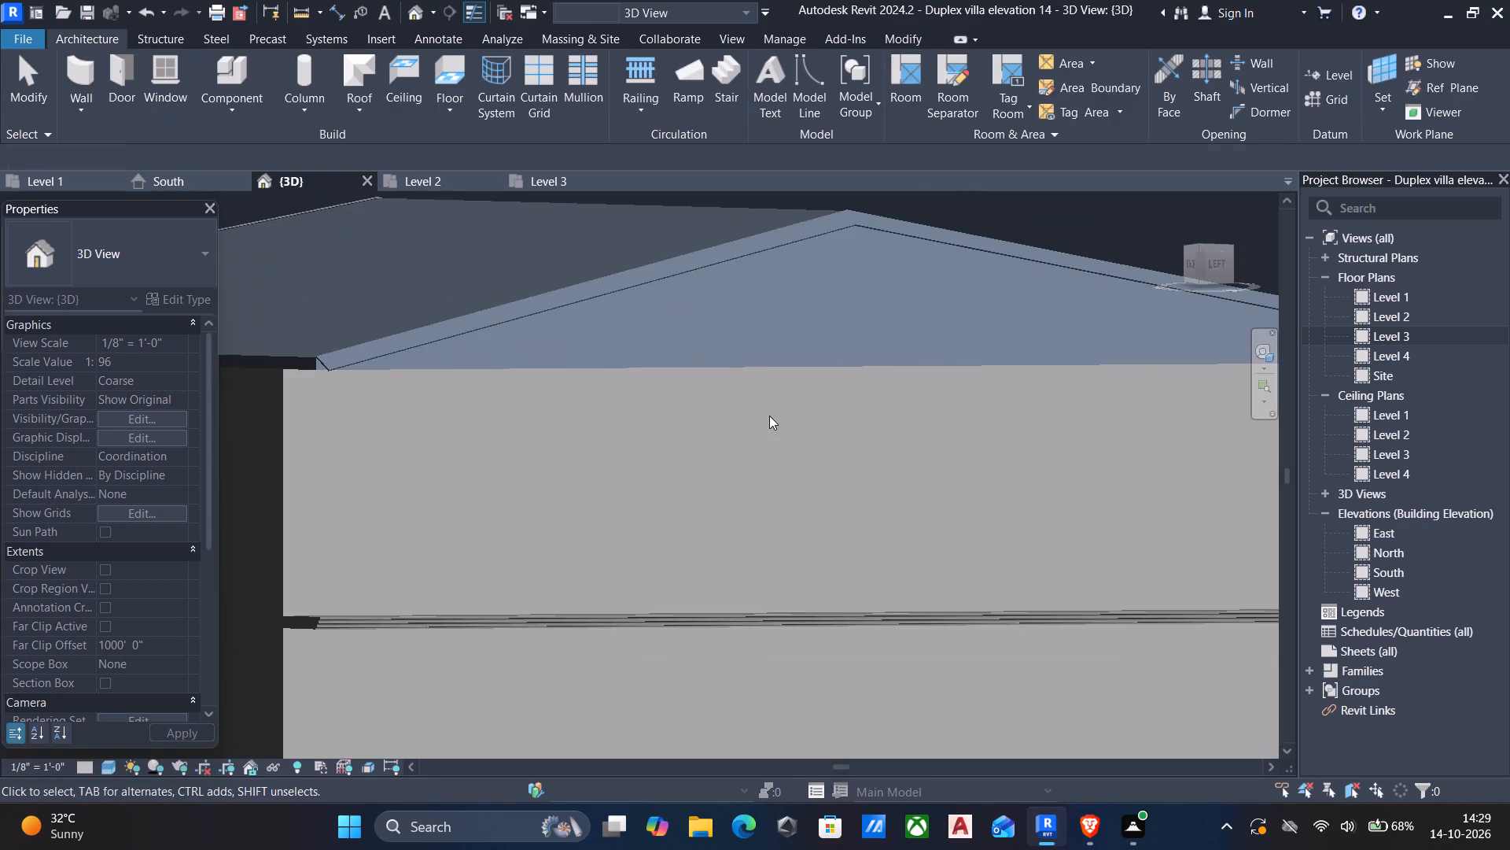
{"action": "middle_click_drag", "start_coordinate": [444, 379], "coordinate": [549, 310], "text": "shift"}
{"action": "middle_click_drag", "start_coordinate": [816, 305], "coordinate": [774, 479]}
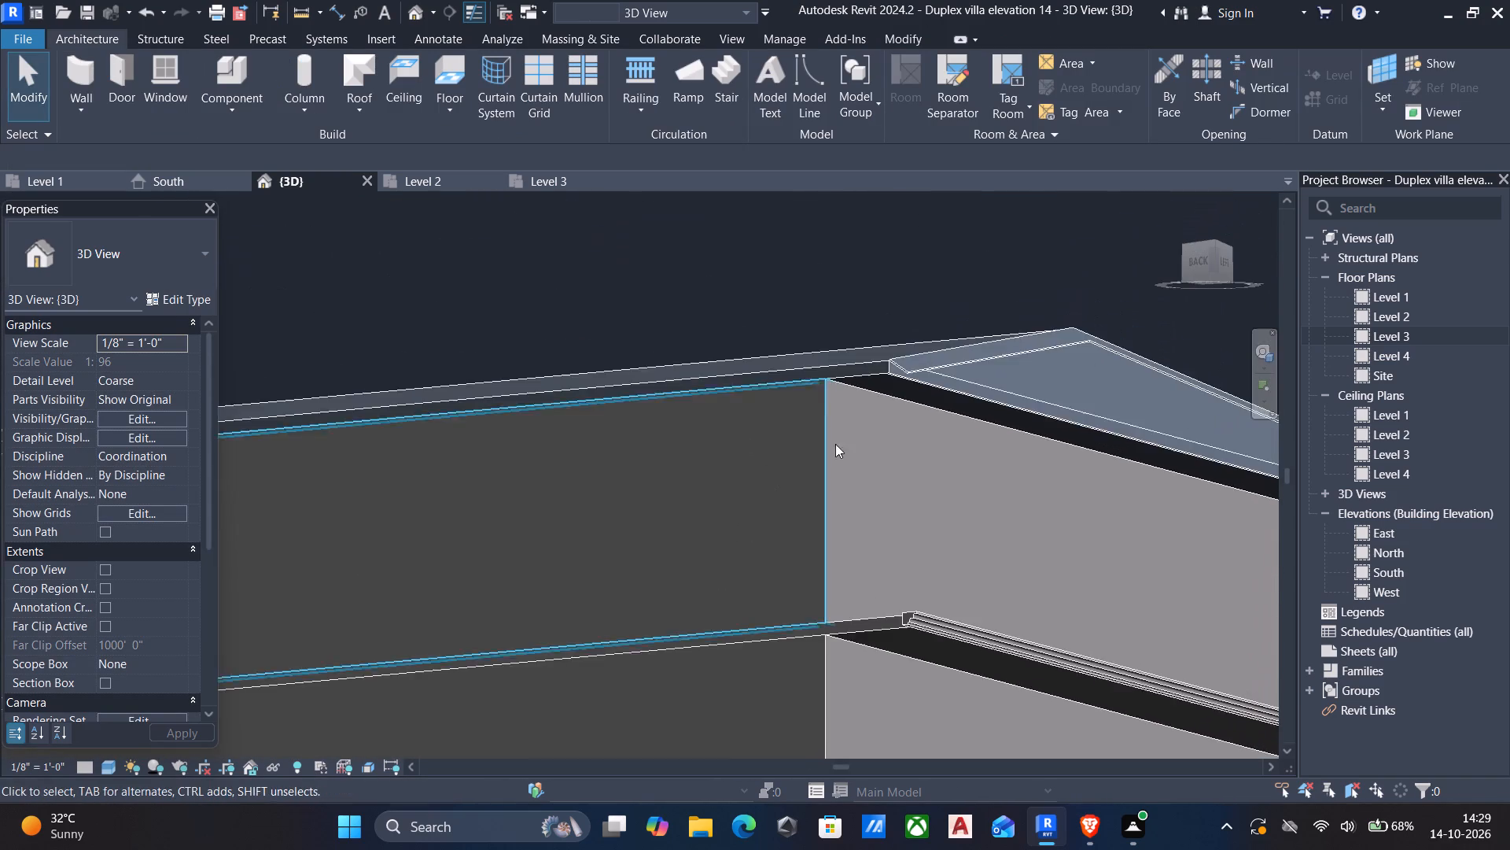
{"action": "middle_click_drag", "start_coordinate": [900, 402], "coordinate": [904, 342], "text": "shift"}
{"action": "middle_click_drag", "start_coordinate": [913, 332], "coordinate": [891, 537]}
{"action": "scroll", "coordinate": [918, 456], "scroll_direction": "up", "scroll_amount": 6}
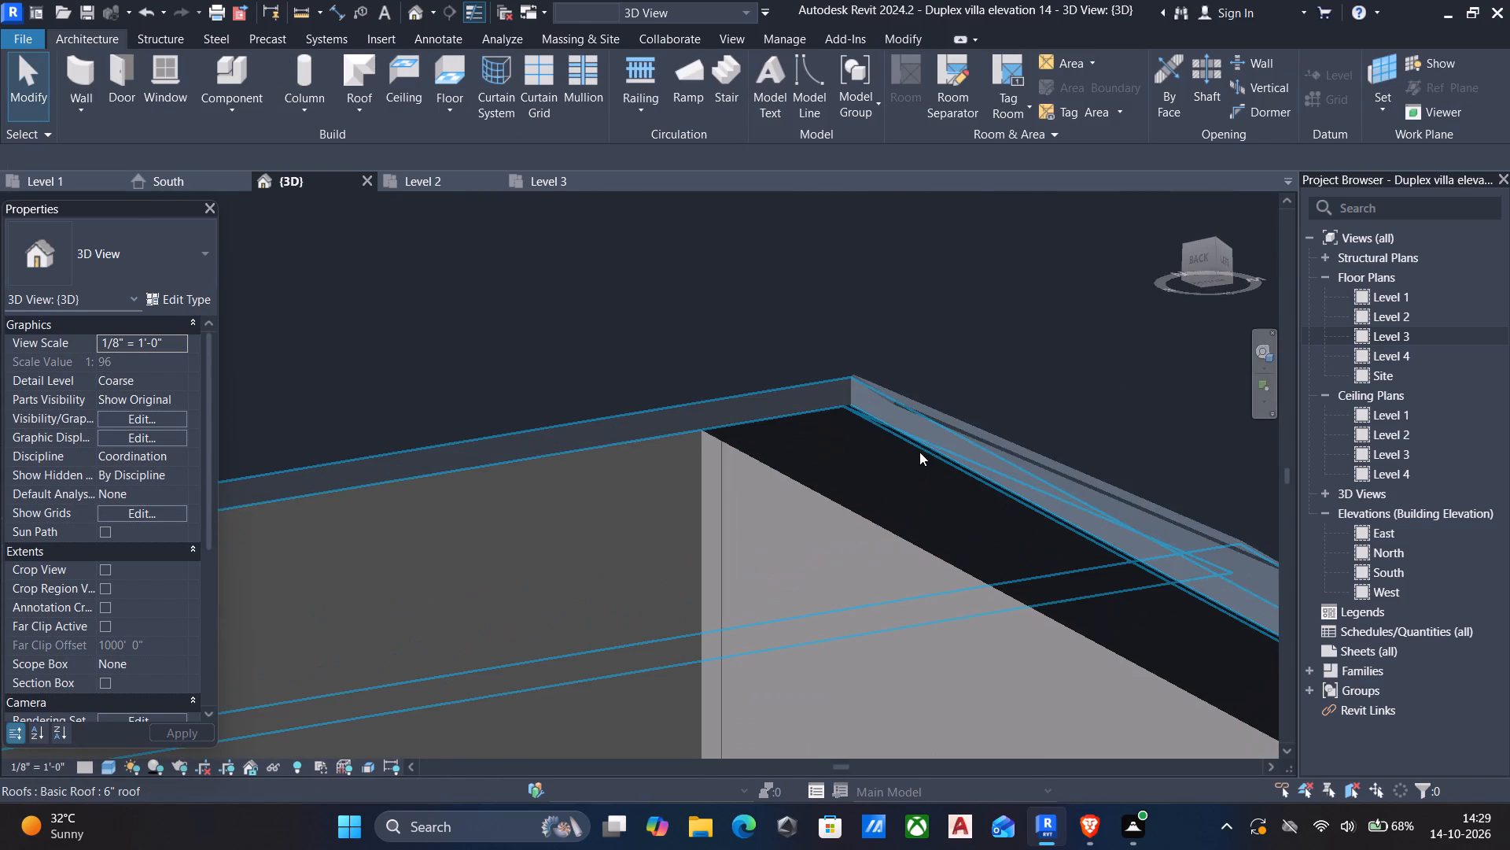
{"action": "scroll", "coordinate": [922, 409], "scroll_direction": "up", "scroll_amount": 6}
{"action": "scroll", "coordinate": [884, 375], "scroll_direction": "down", "scroll_amount": 7}
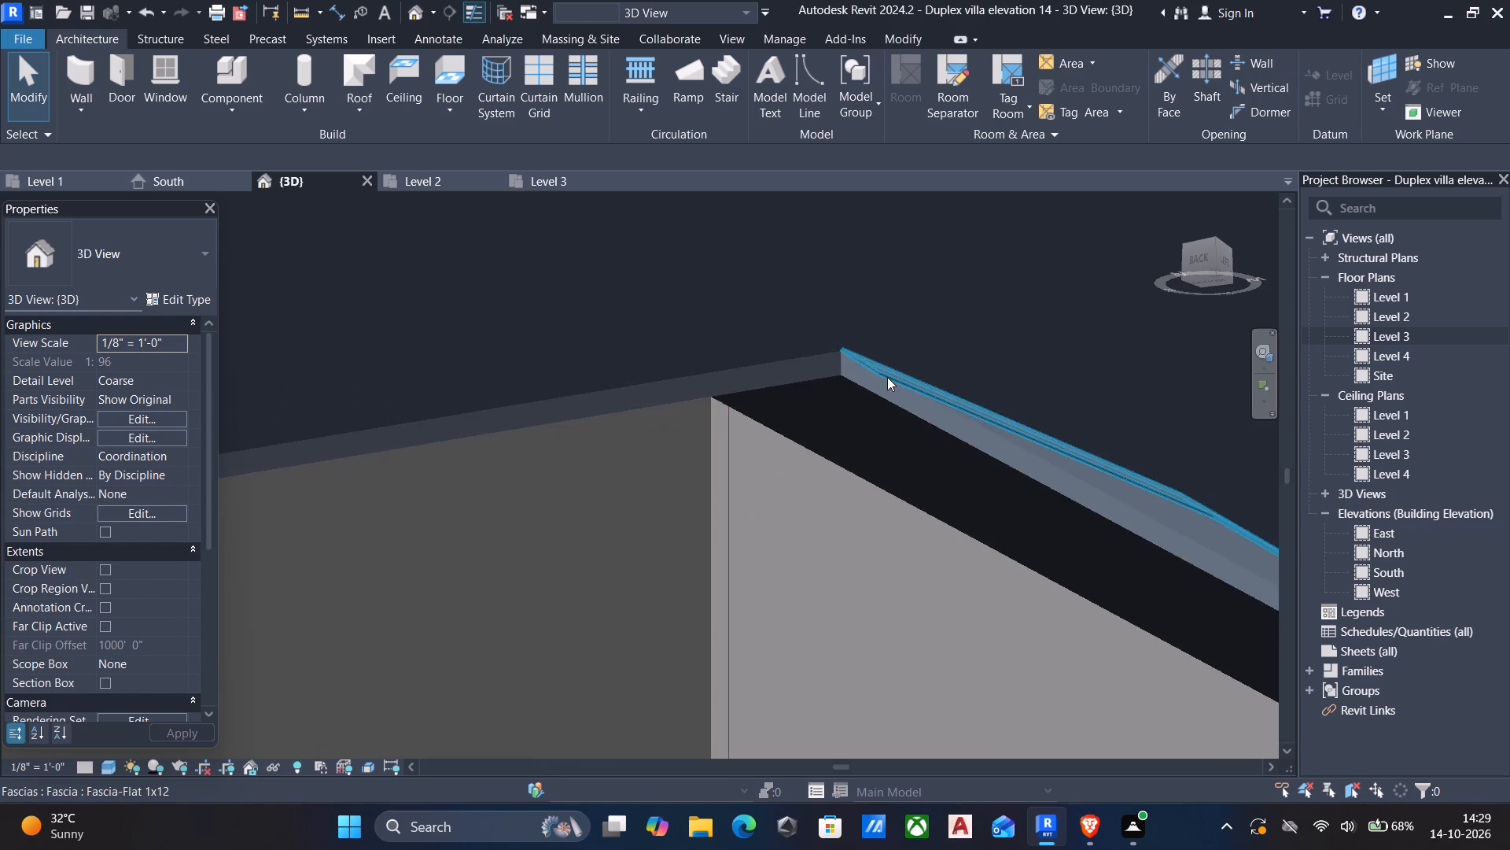
{"action": "scroll", "coordinate": [878, 387], "scroll_direction": "down", "scroll_amount": 6}
Examine how the fascia runs along the roof's hip edges and meets the front eave corner.
{"action": "middle_click_drag", "start_coordinate": [875, 394], "coordinate": [866, 518], "text": "shift"}
{"action": "scroll", "coordinate": [867, 527], "scroll_direction": "down", "scroll_amount": 7}
{"action": "scroll", "coordinate": [923, 533], "scroll_direction": "up", "scroll_amount": 6}
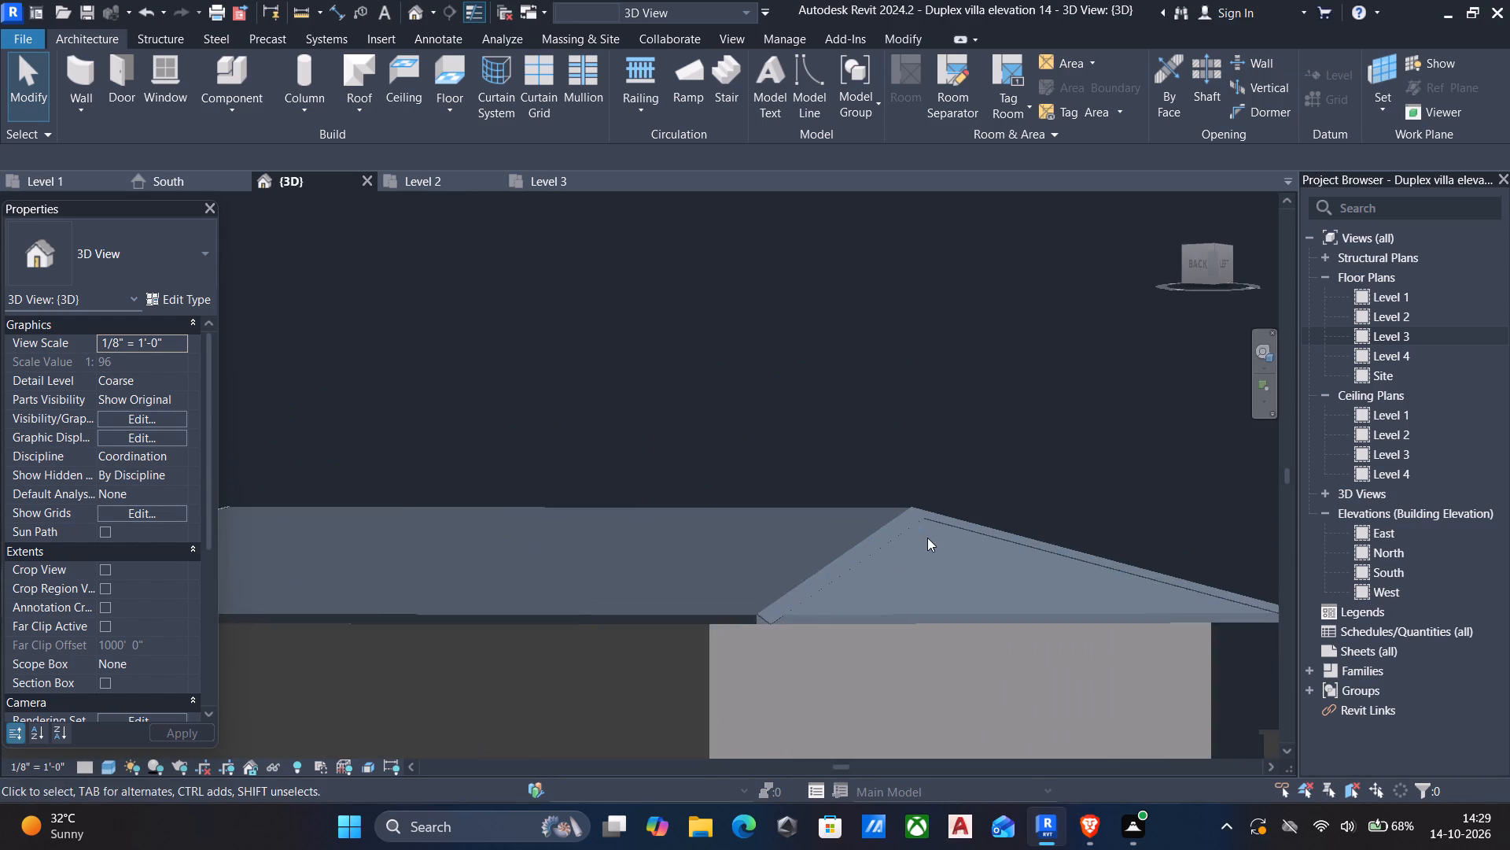
{"action": "scroll", "coordinate": [928, 538], "scroll_direction": "up", "scroll_amount": 6}
{"action": "scroll", "coordinate": [930, 530], "scroll_direction": "down", "scroll_amount": 7}
{"action": "middle_click_drag", "start_coordinate": [929, 530], "coordinate": [530, 659], "text": "shift"}
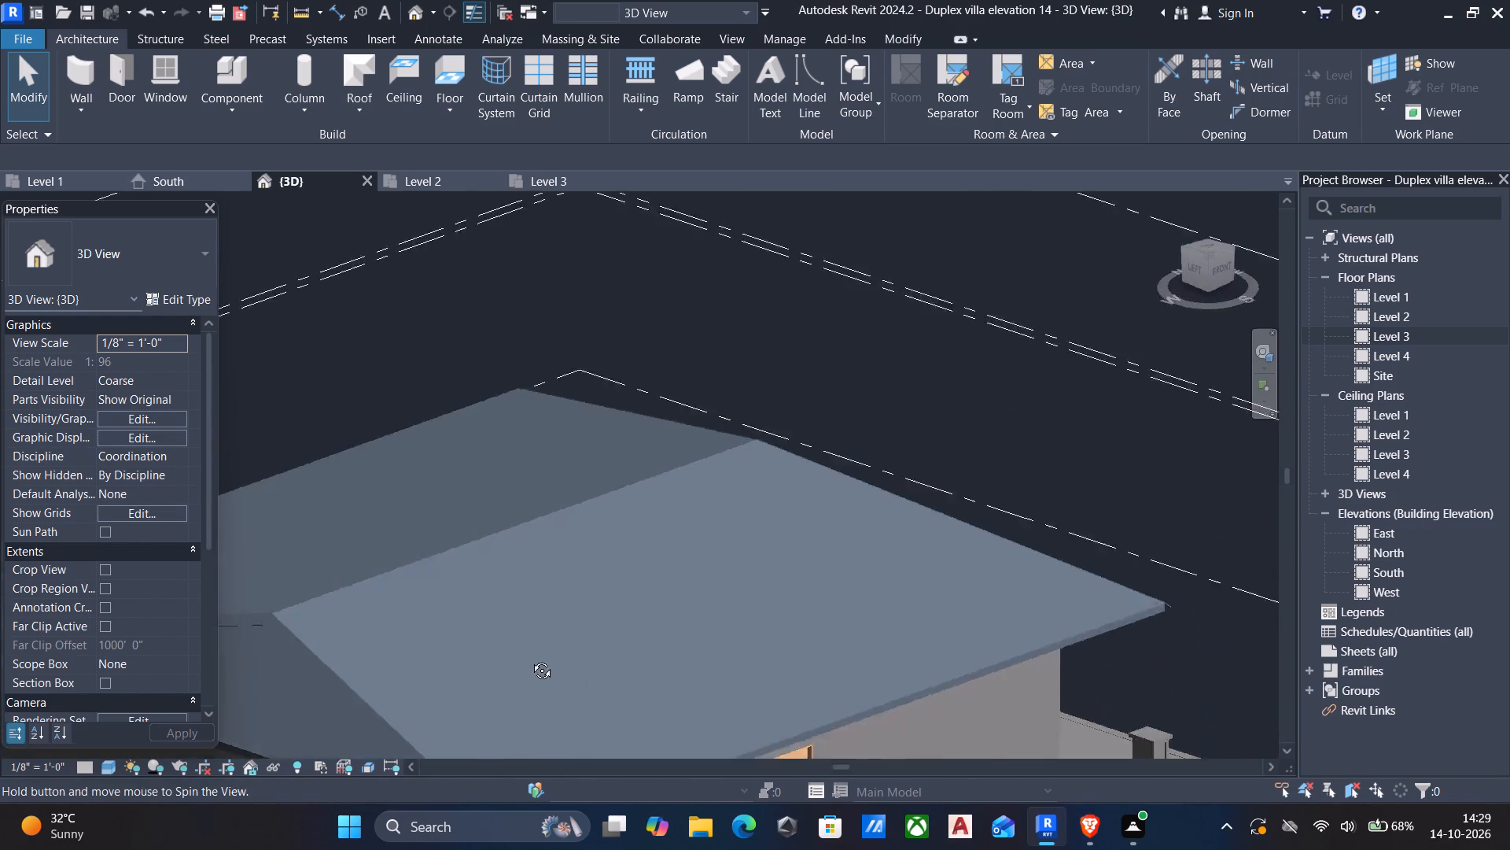
{"action": "middle_click_drag", "start_coordinate": [530, 659], "coordinate": [732, 469], "text": "shift"}
{"action": "scroll", "coordinate": [886, 511], "scroll_direction": "up", "scroll_amount": 5}
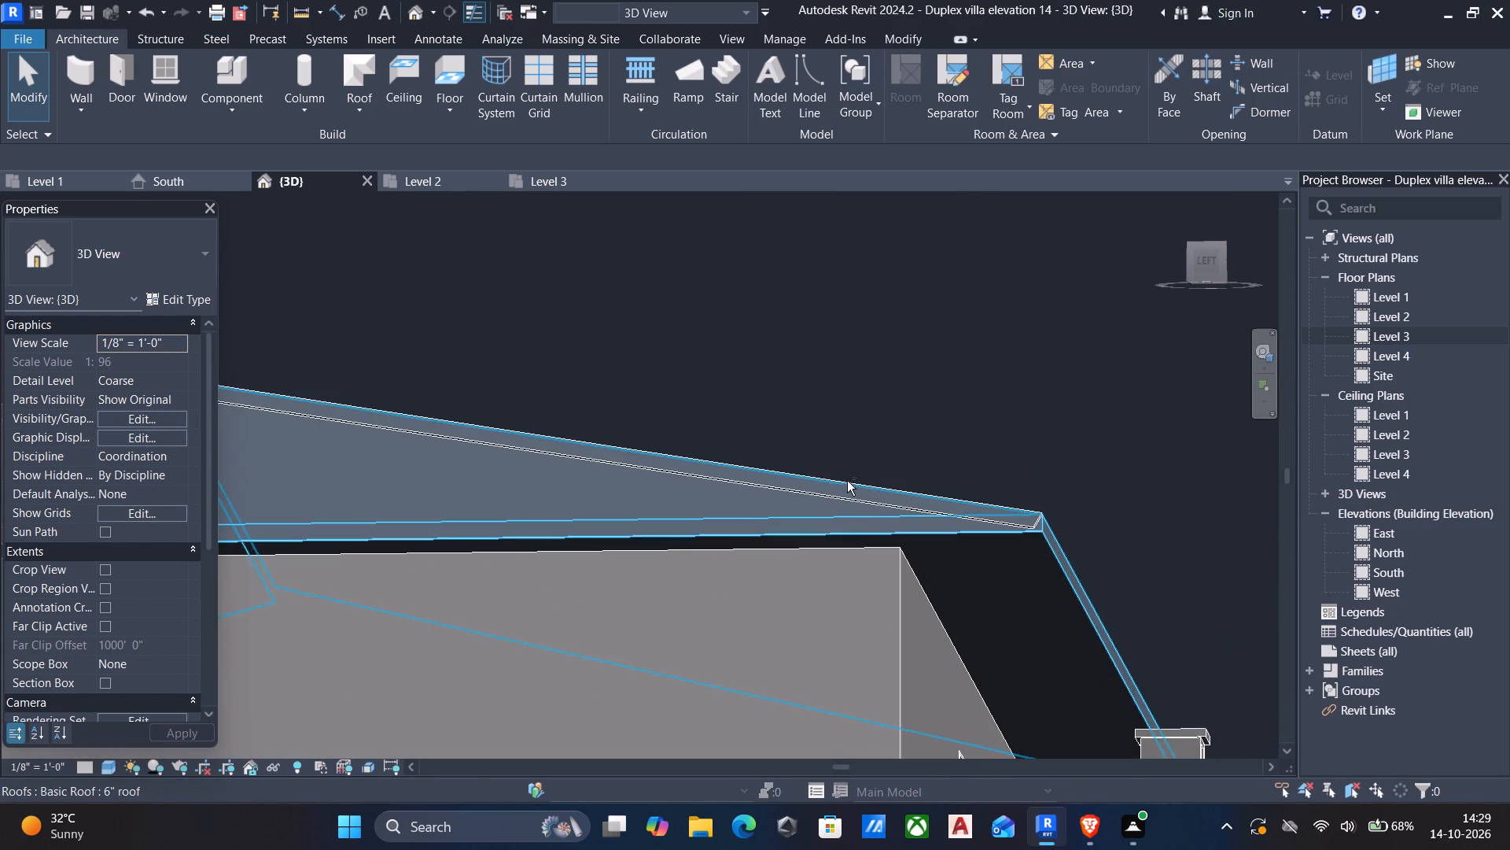
{"action": "scroll", "coordinate": [758, 481], "scroll_direction": "down", "scroll_amount": 6}
{"action": "scroll", "coordinate": [830, 530], "scroll_direction": "up", "scroll_amount": 6}
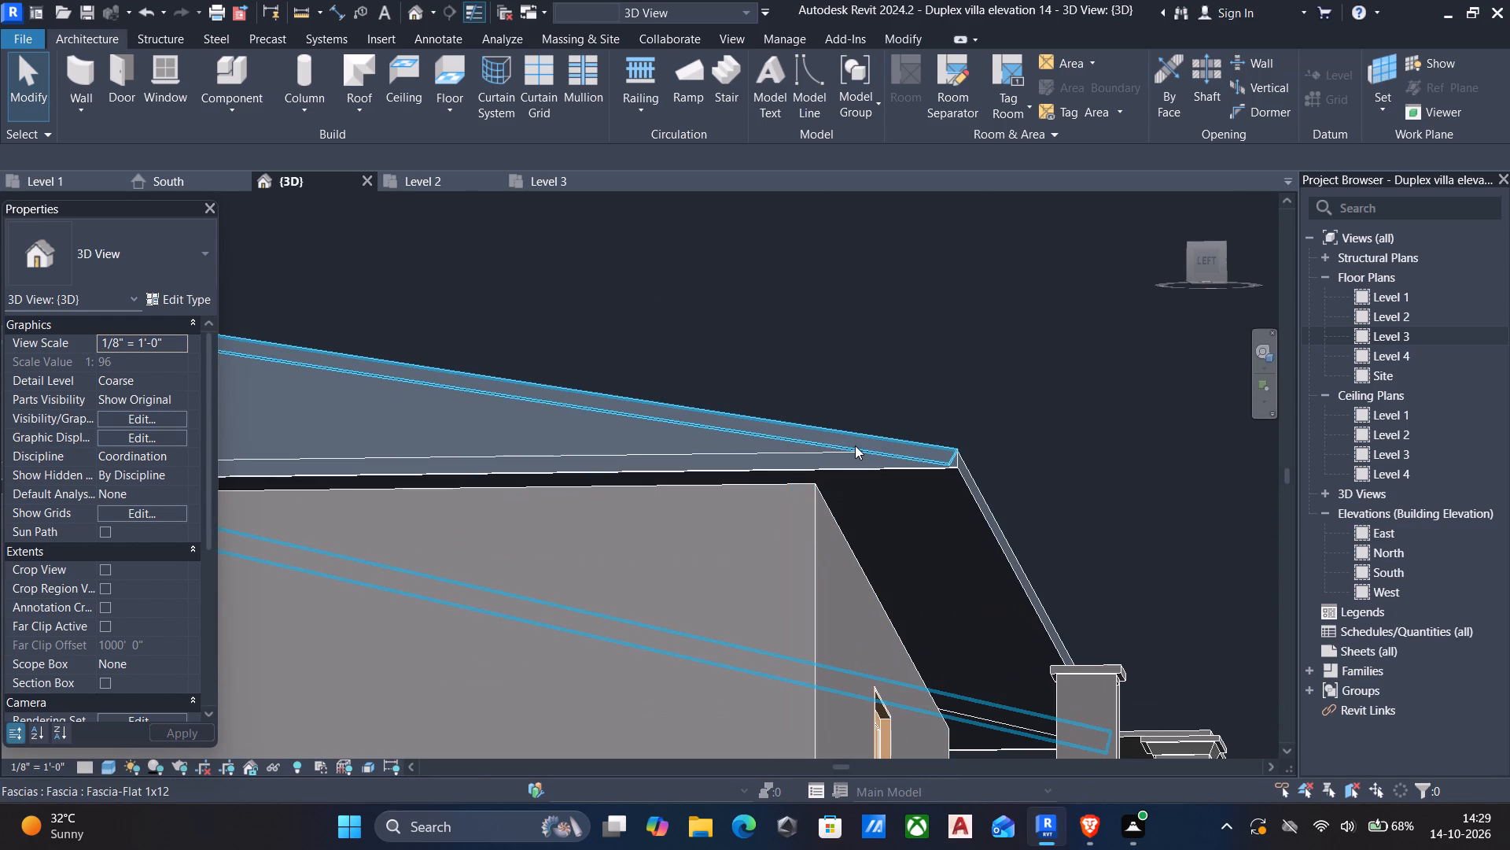
Delete the Fascia-Flat 1x12 running along the sloping hip edges of the main roof.
{"action": "left_click", "coordinate": [855, 445]}
{"action": "scroll", "coordinate": [824, 487], "scroll_direction": "down", "scroll_amount": 7}
{"action": "middle_click_drag", "start_coordinate": [790, 534], "coordinate": [798, 711], "text": "shift"}
{"action": "scroll", "coordinate": [799, 717], "scroll_direction": "down", "scroll_amount": 8, "text": "shift"}
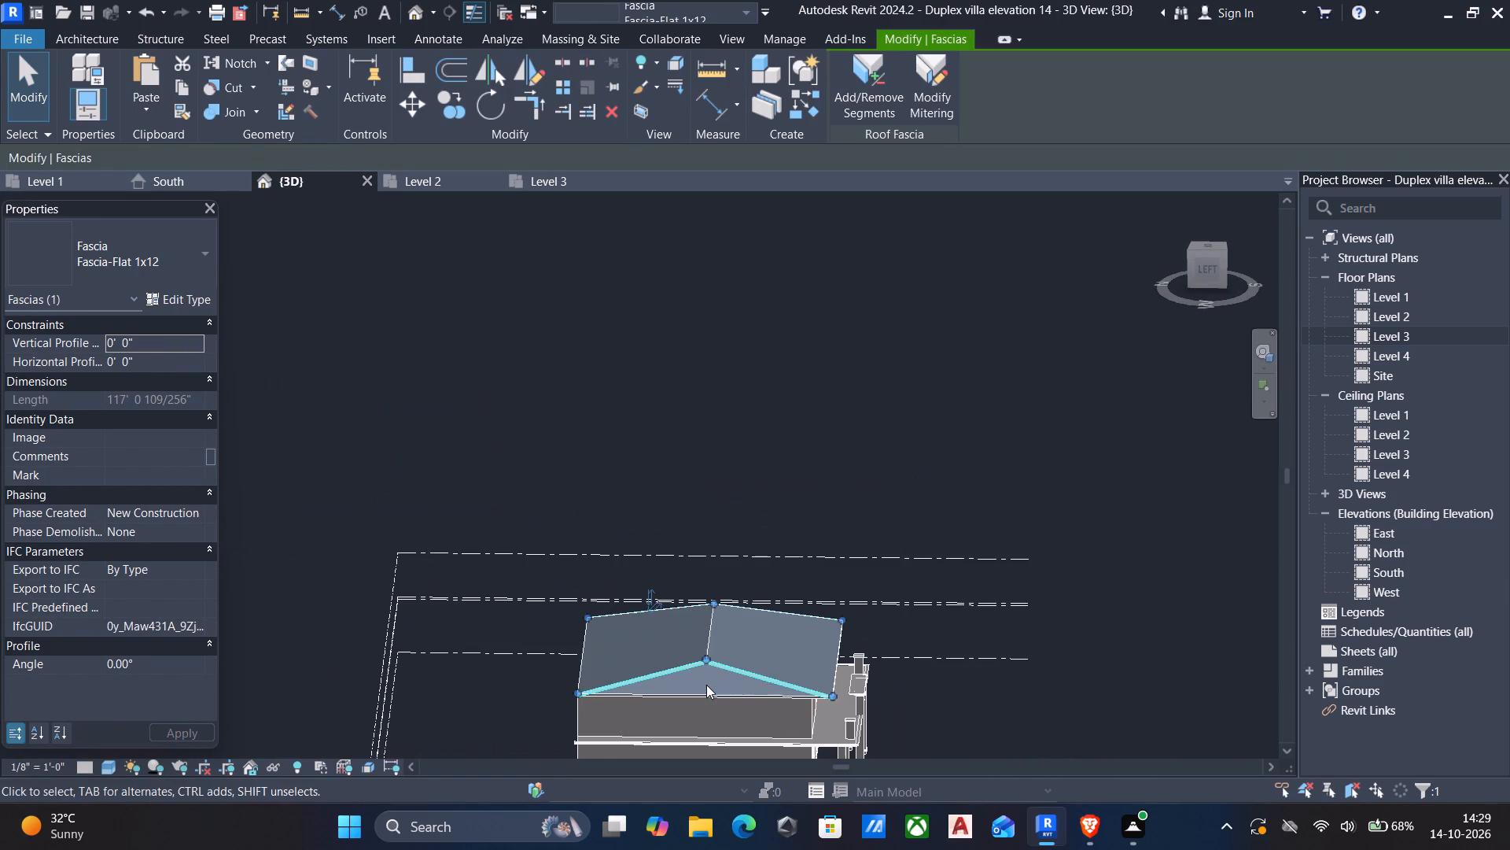
{"action": "key", "text": "Delete"}
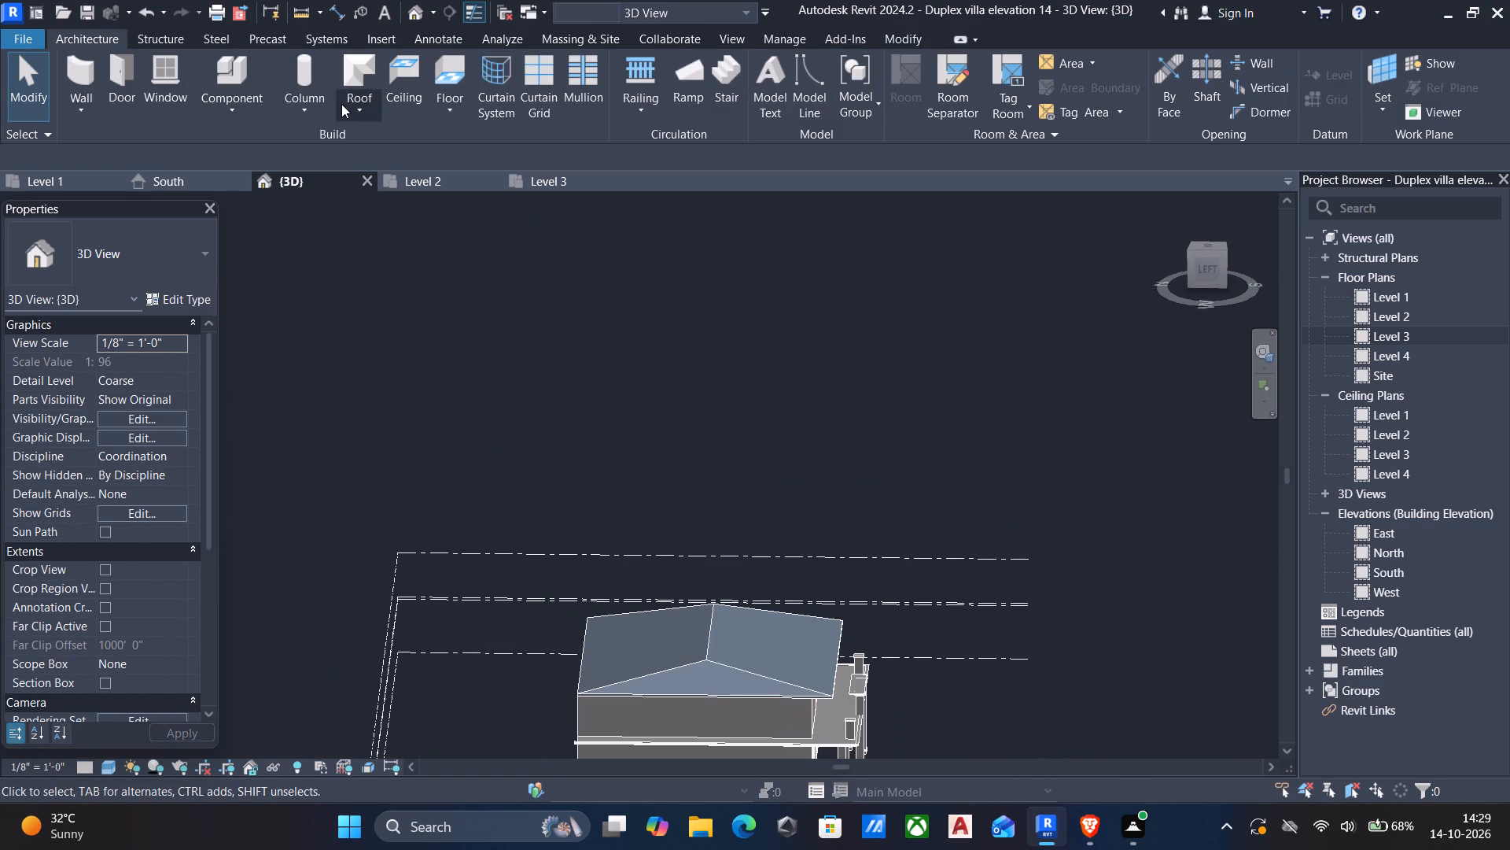
Add a Gutter - Bevel 5" x 5" along the lower eave edge on the left side of the main roof.
{"action": "left_click", "coordinate": [344, 104]}
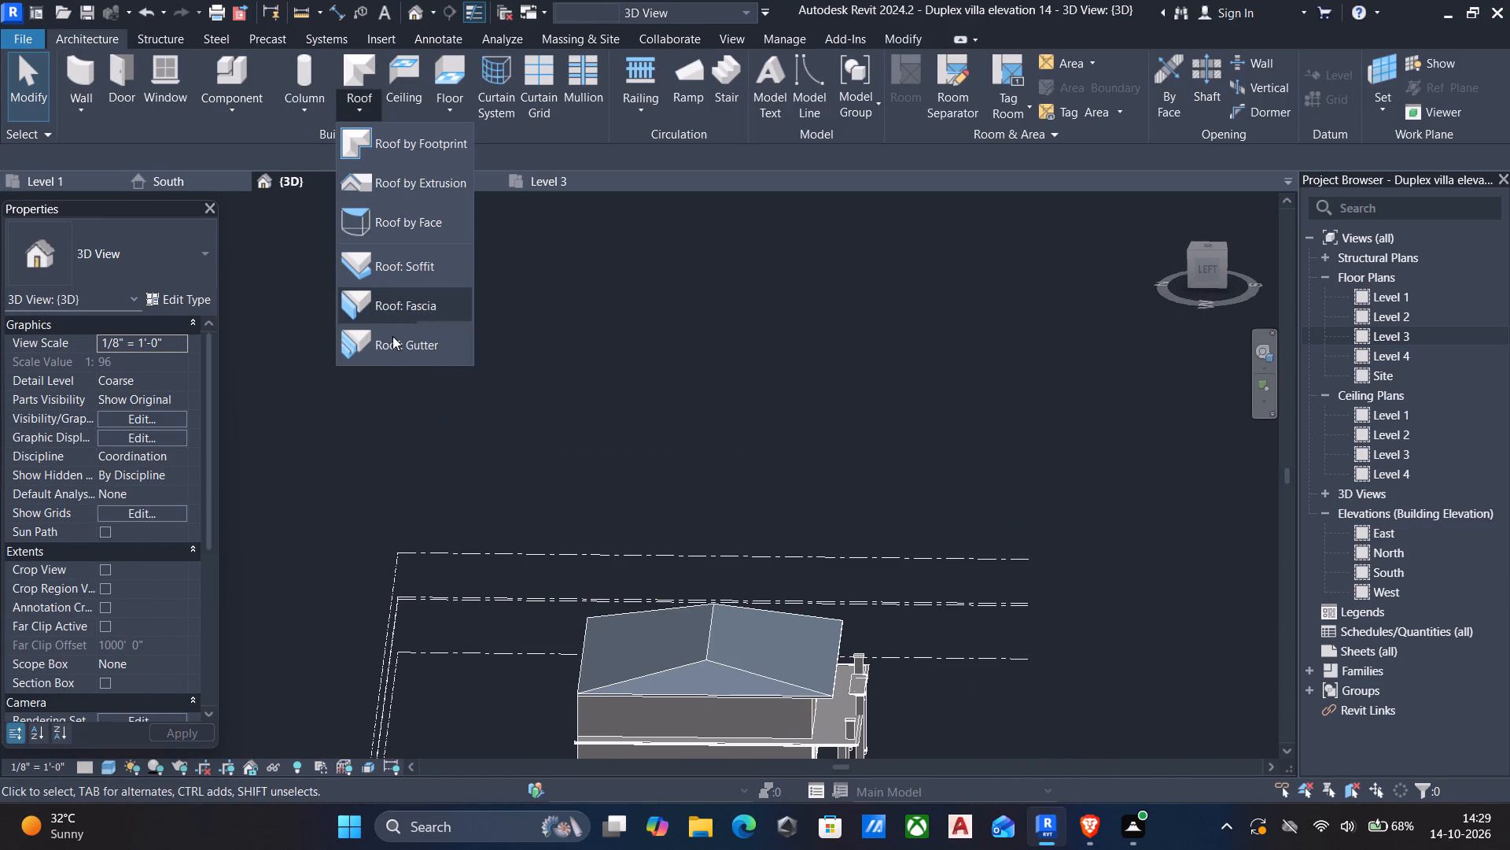
{"action": "left_click_drag", "start_coordinate": [391, 344], "coordinate": [384, 349]}
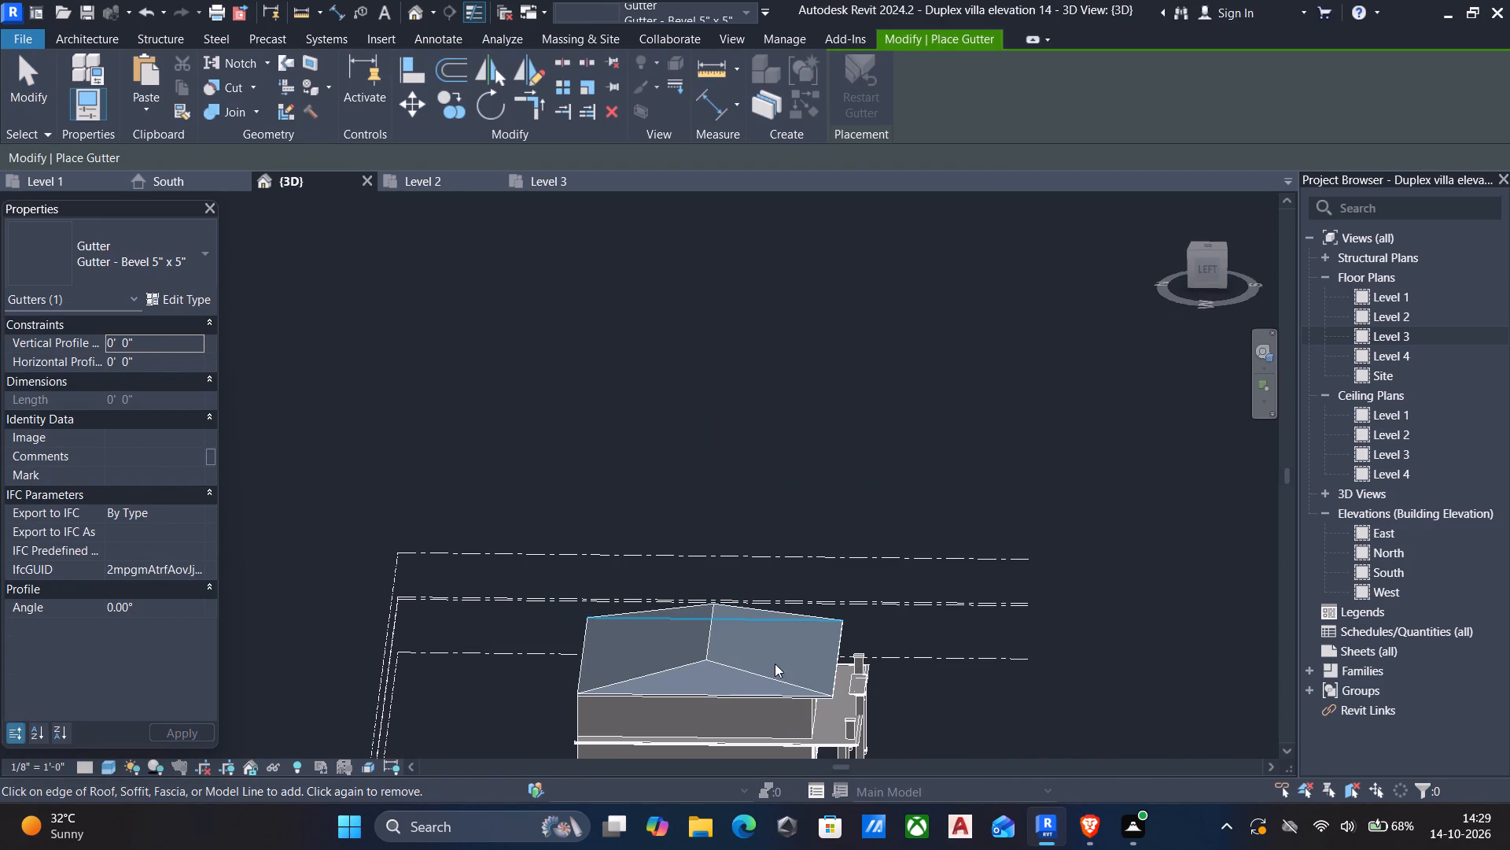
{"action": "middle_click_drag", "start_coordinate": [719, 677], "coordinate": [746, 573], "text": "shift"}
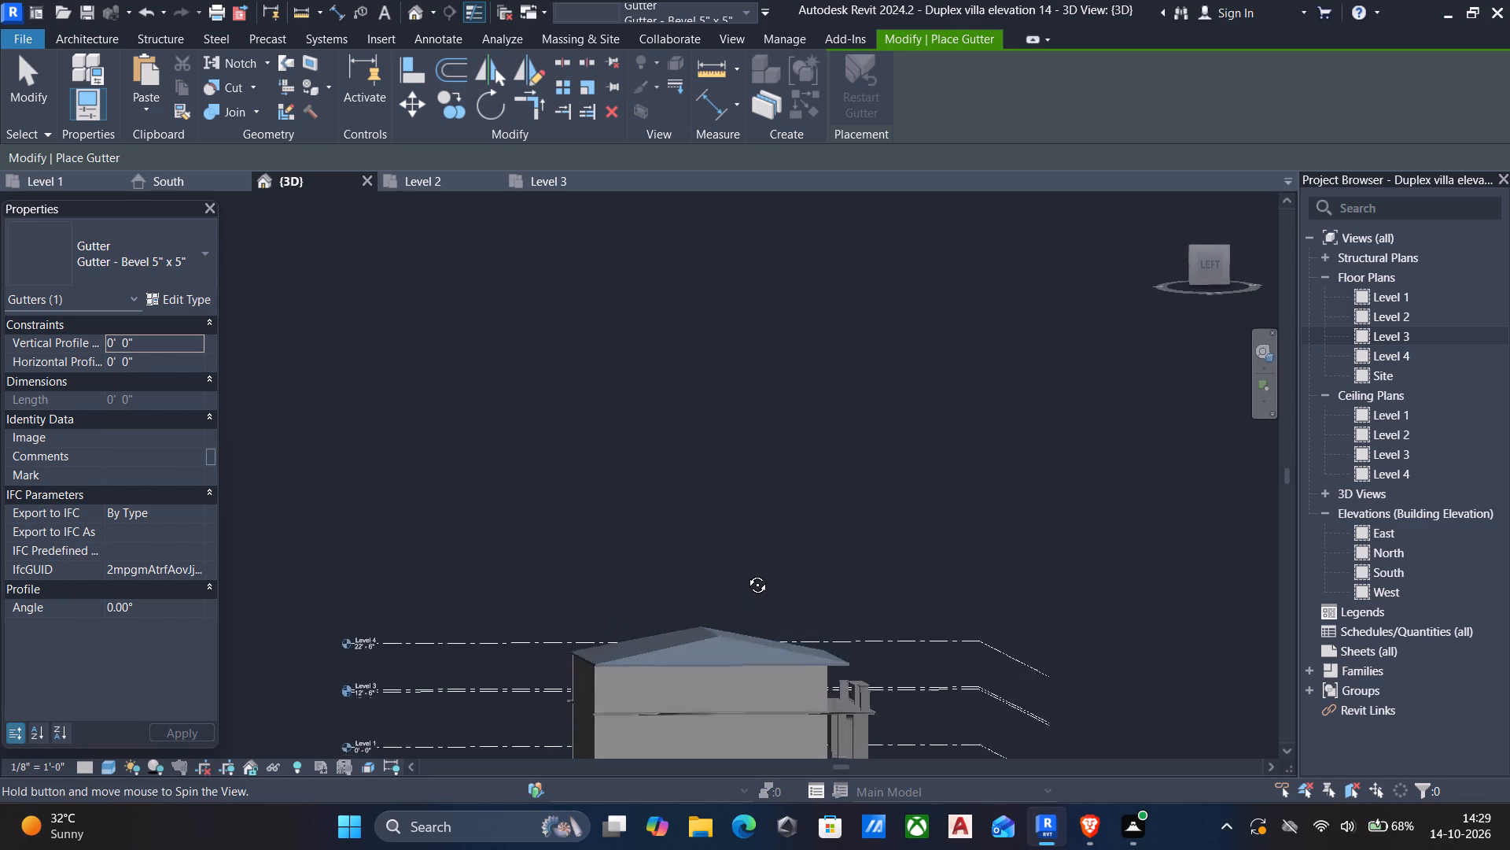
{"action": "middle_click_drag", "start_coordinate": [746, 573], "coordinate": [789, 570], "text": "shift"}
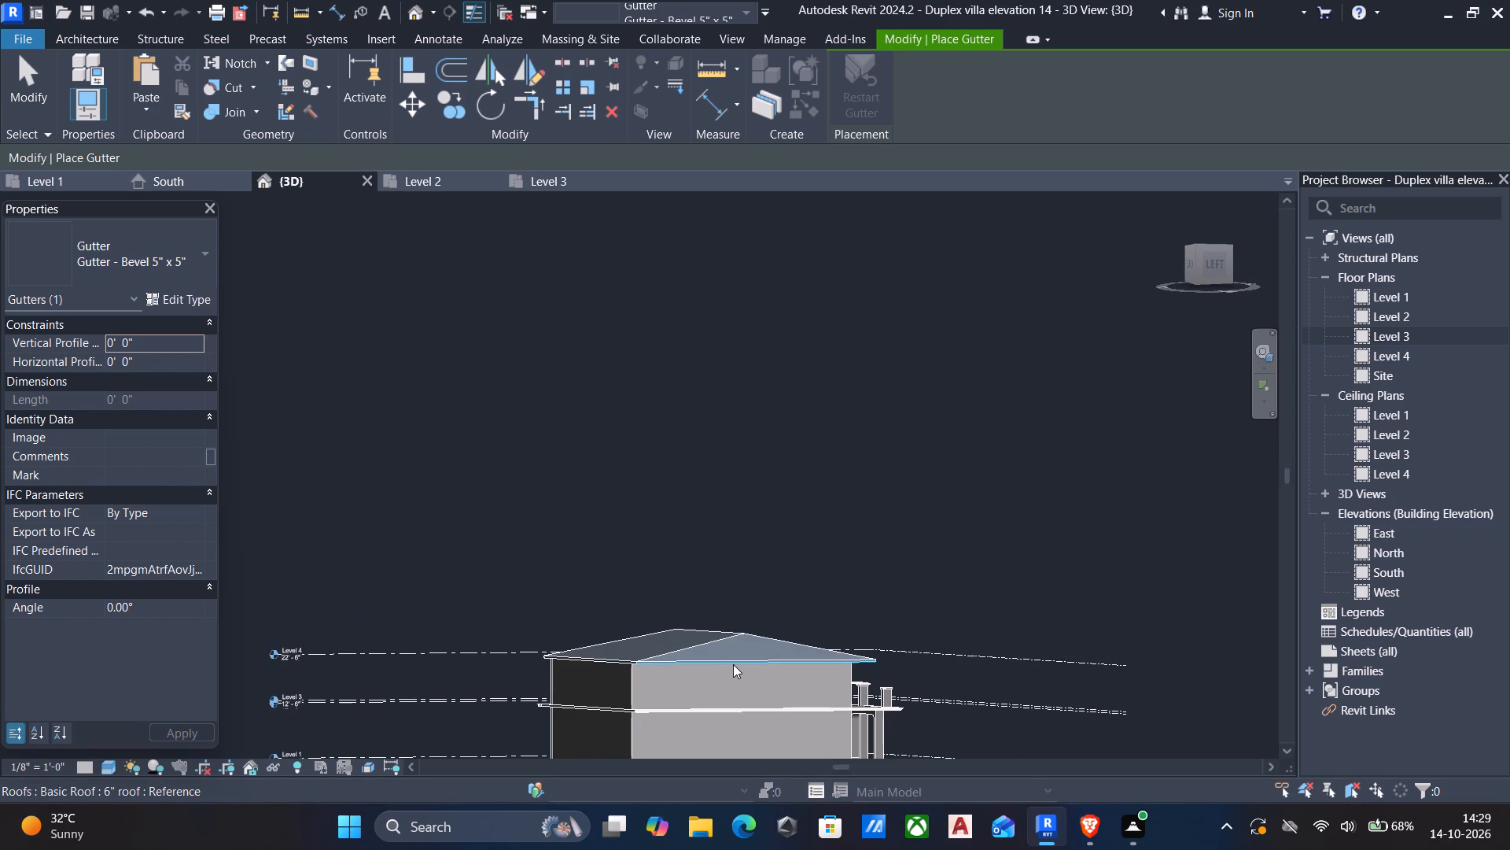
{"action": "scroll", "coordinate": [731, 658], "scroll_direction": "up", "scroll_amount": 5}
{"action": "scroll", "coordinate": [736, 647], "scroll_direction": "down", "scroll_amount": 1}
{"action": "scroll", "coordinate": [736, 647], "scroll_direction": "up", "scroll_amount": 1}
{"action": "middle_click_drag", "start_coordinate": [742, 618], "coordinate": [731, 506]}
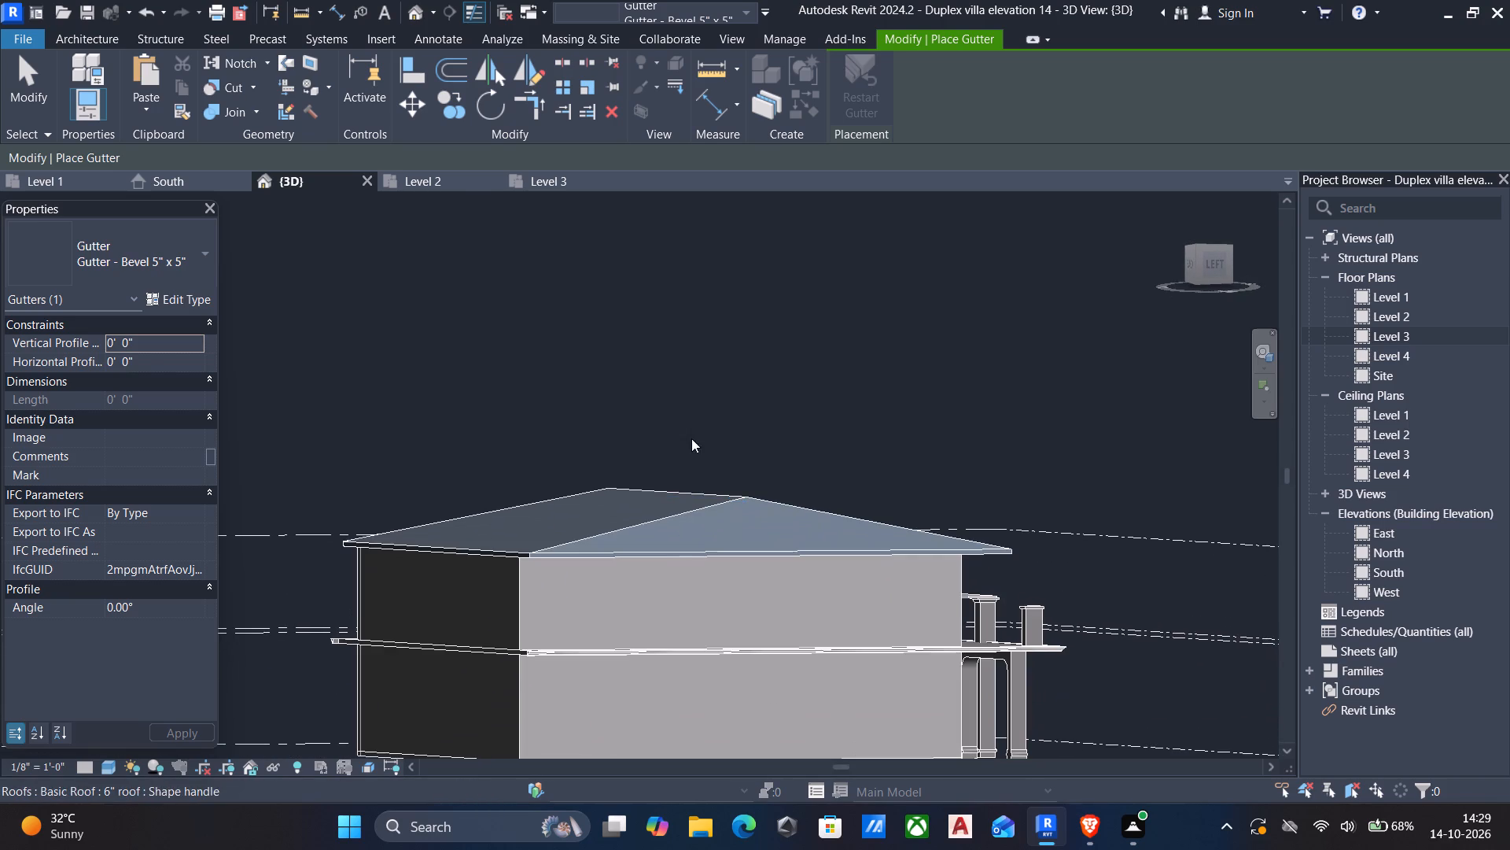
{"action": "middle_click_drag", "start_coordinate": [658, 562], "coordinate": [657, 624], "text": "shift"}
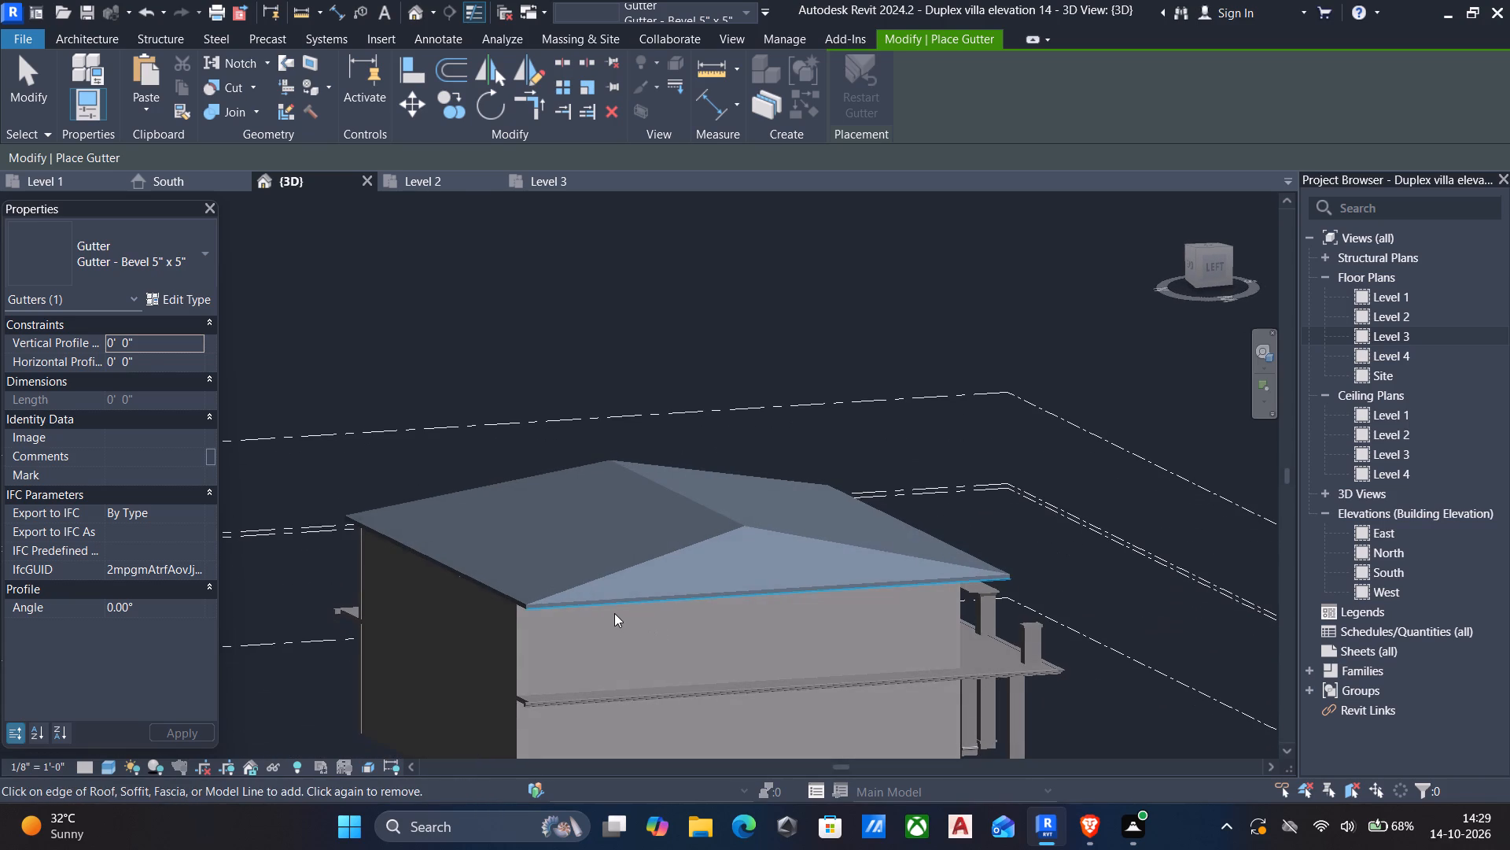
{"action": "left_click", "coordinate": [612, 609]}
Continue the Bevel 5" x 5" gutter along the rear, right-side and front eaves of the main roof.
{"action": "scroll", "coordinate": [510, 625], "scroll_direction": "up", "scroll_amount": 6}
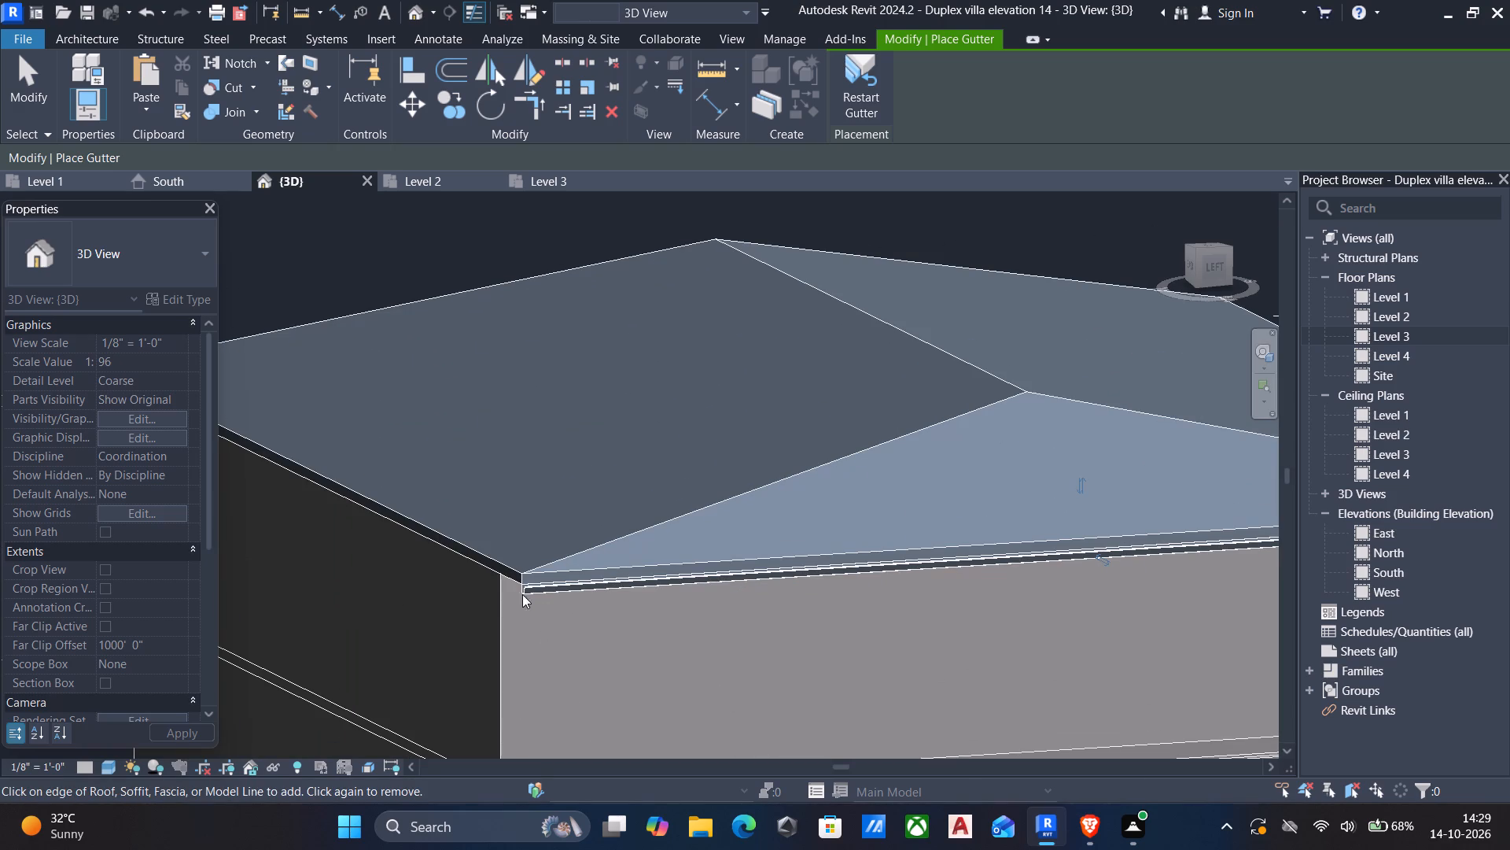
{"action": "left_click", "coordinate": [493, 575]}
{"action": "scroll", "coordinate": [492, 589], "scroll_direction": "down", "scroll_amount": 6}
{"action": "middle_click_drag", "start_coordinate": [485, 601], "coordinate": [773, 638], "text": "shift"}
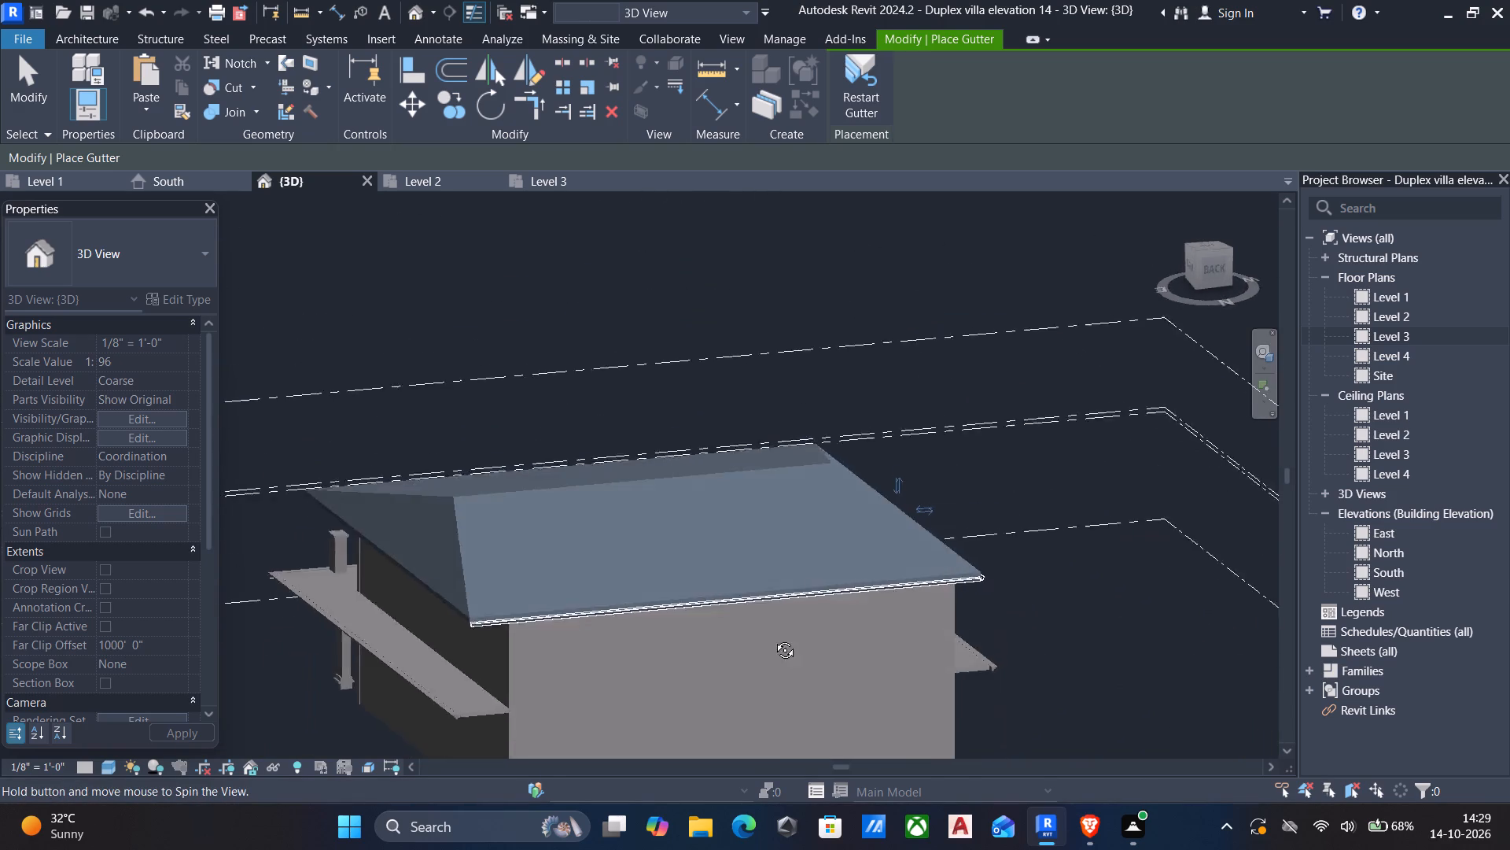
{"action": "middle_click_drag", "start_coordinate": [773, 638], "coordinate": [956, 621], "text": "shift"}
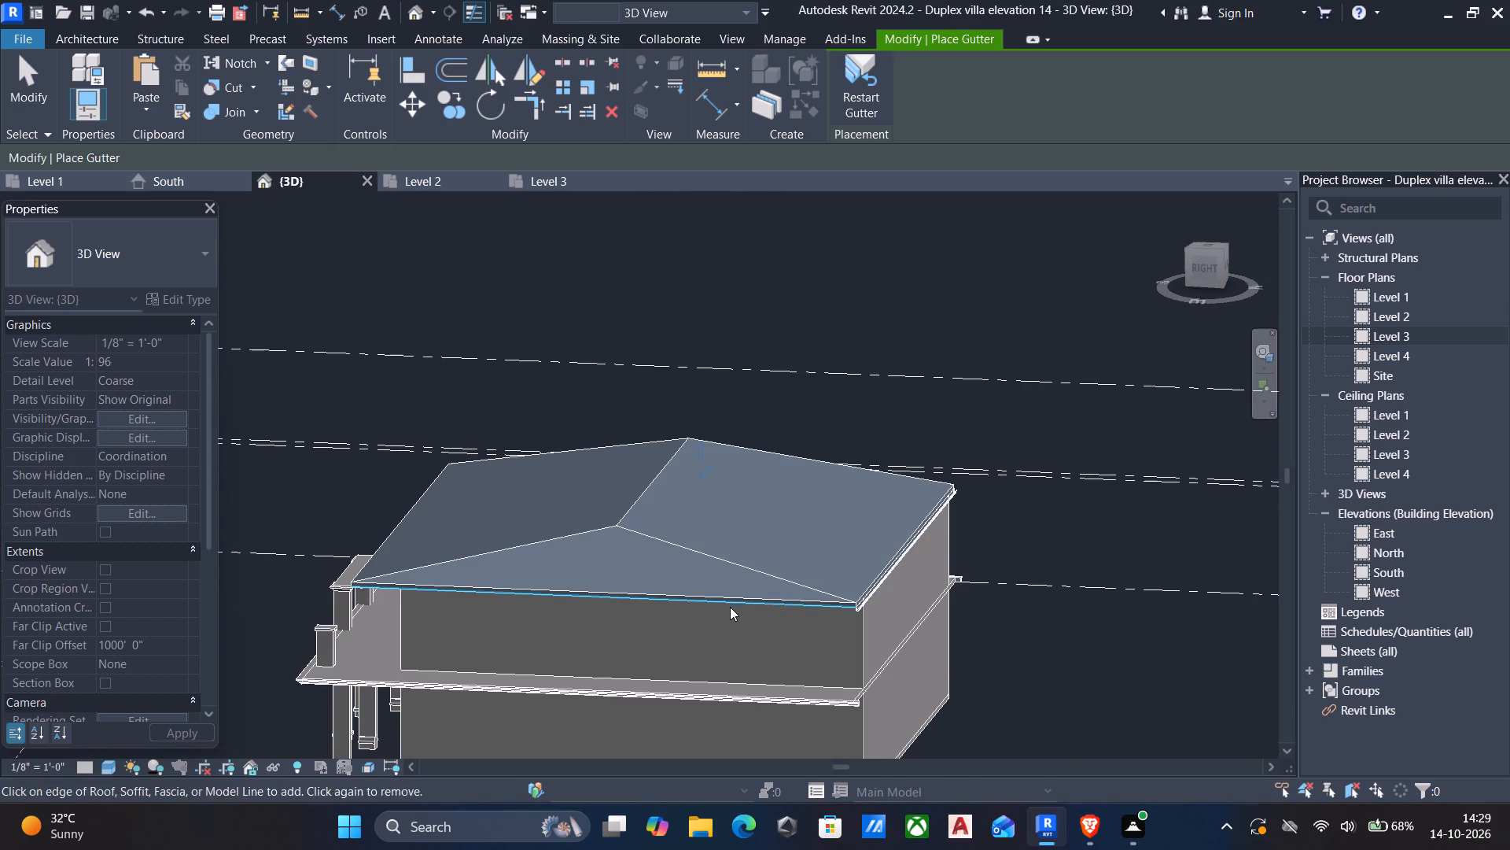
{"action": "left_click", "coordinate": [728, 606]}
{"action": "middle_click_drag", "start_coordinate": [682, 608], "coordinate": [956, 679], "text": "shift"}
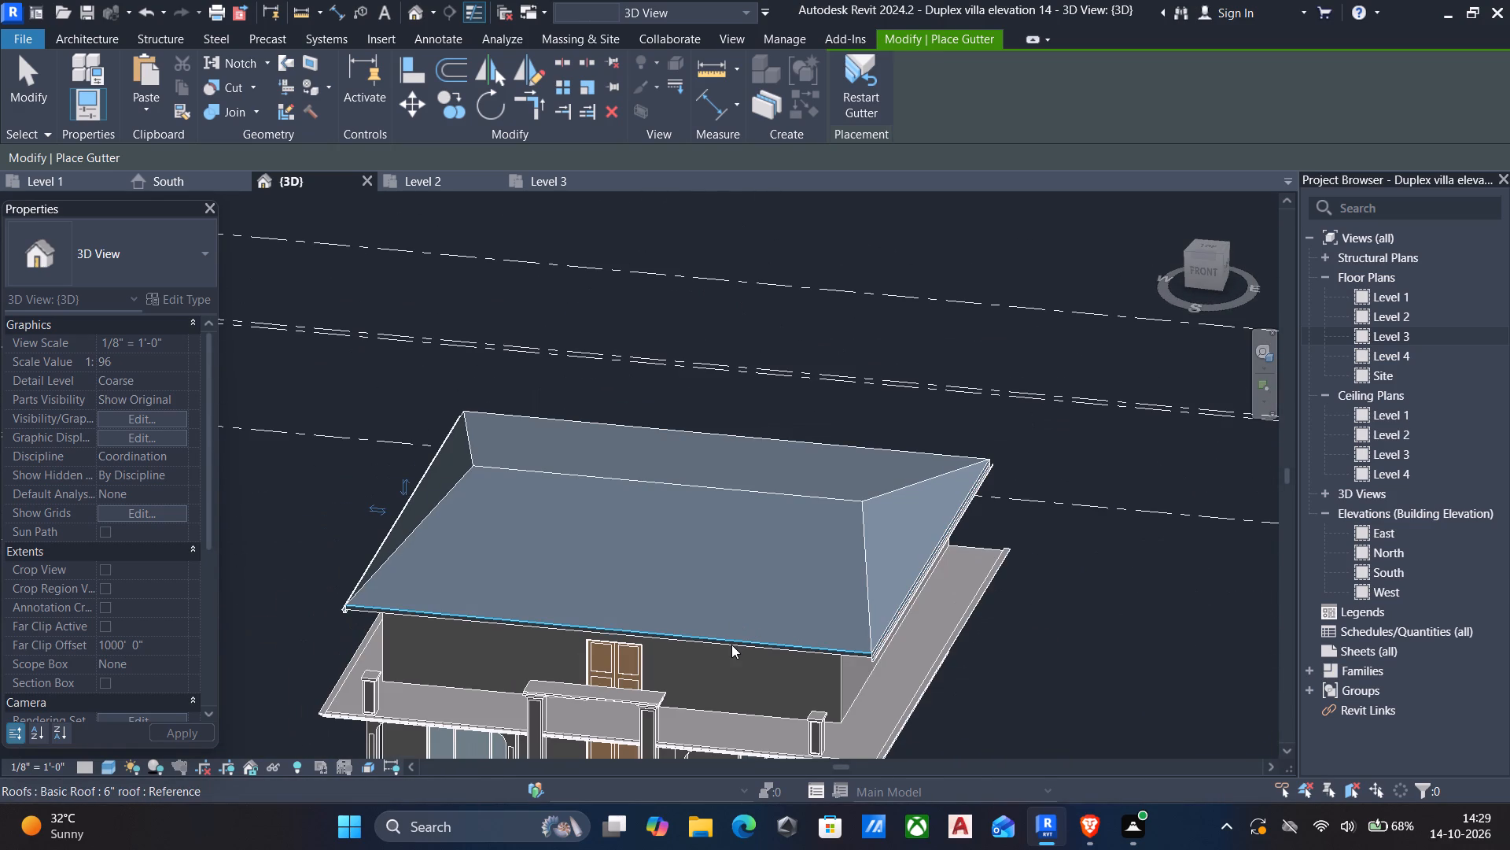
{"action": "scroll", "coordinate": [727, 649], "scroll_direction": "up", "scroll_amount": 6}
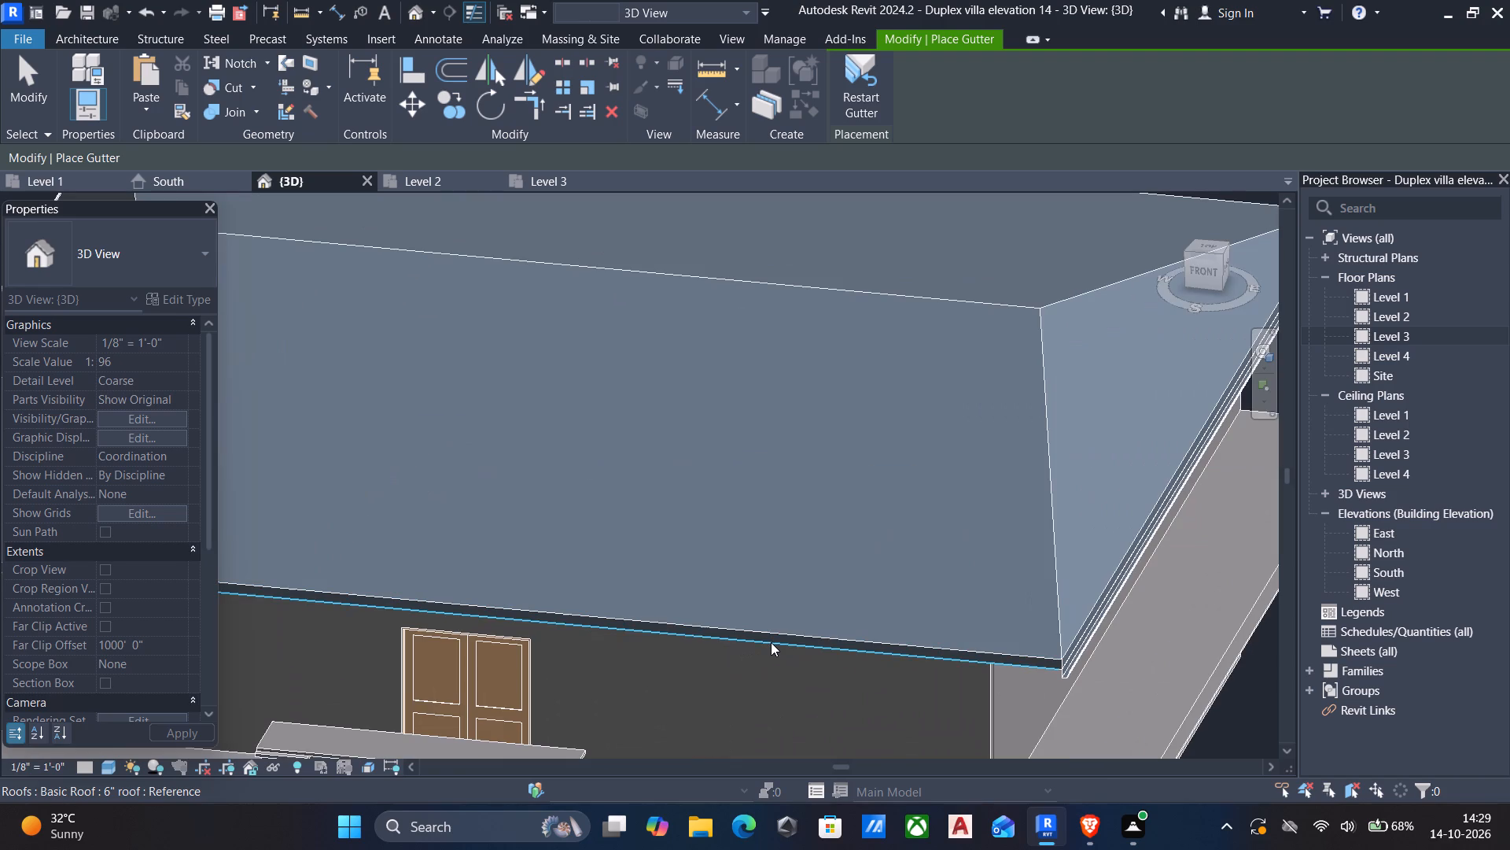
{"action": "left_click", "coordinate": [771, 642]}
{"action": "scroll", "coordinate": [782, 626], "scroll_direction": "down", "scroll_amount": 3}
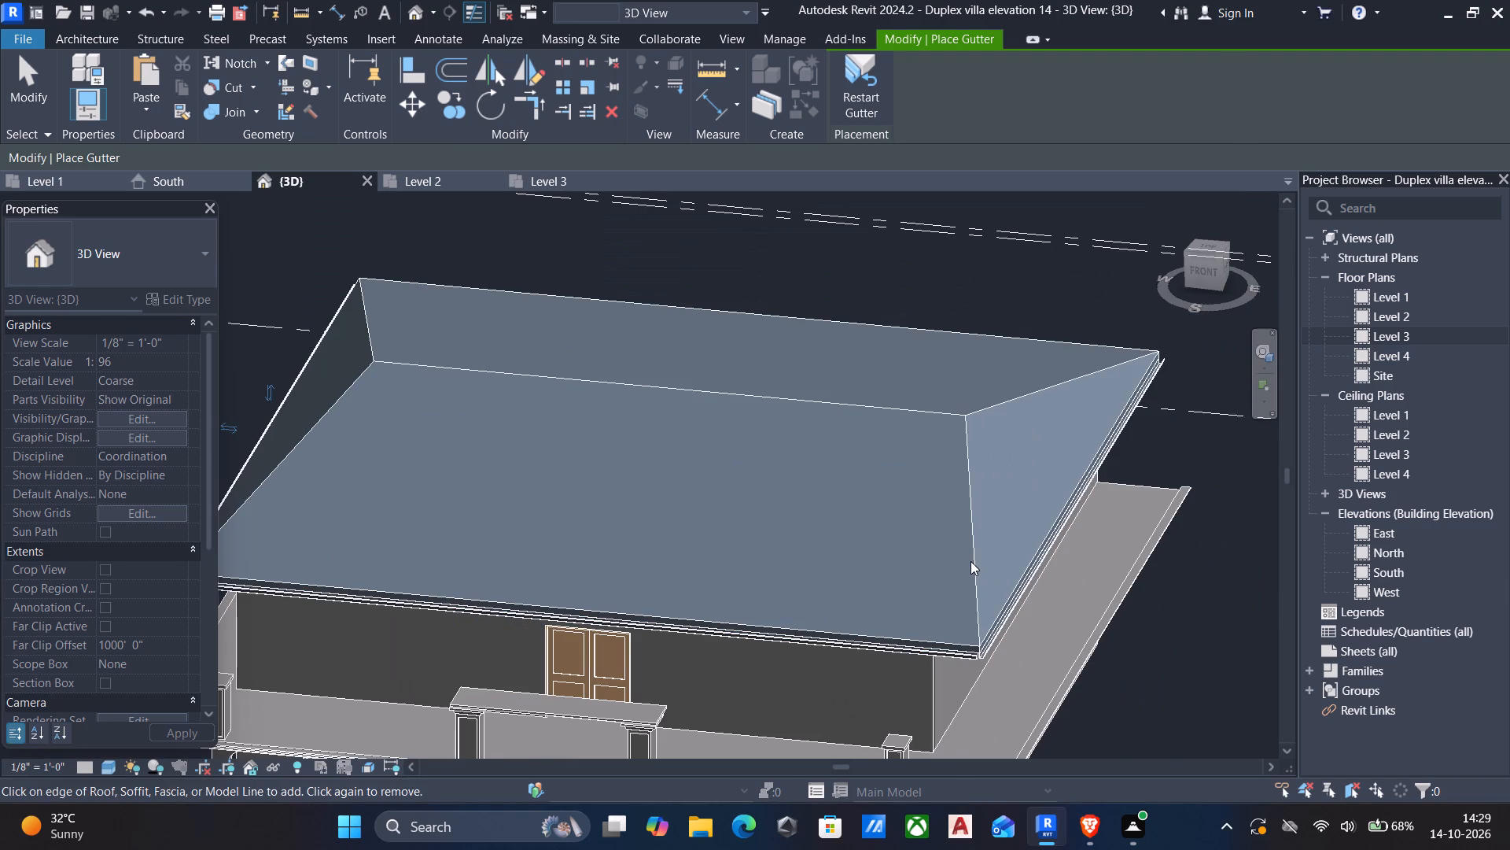
{"action": "key", "text": "Escape"}
Examine how the gutter lengths meet at the roof's eave corners, up close and in front view.
{"action": "middle_click_drag", "start_coordinate": [852, 512], "coordinate": [863, 512], "text": "shift"}
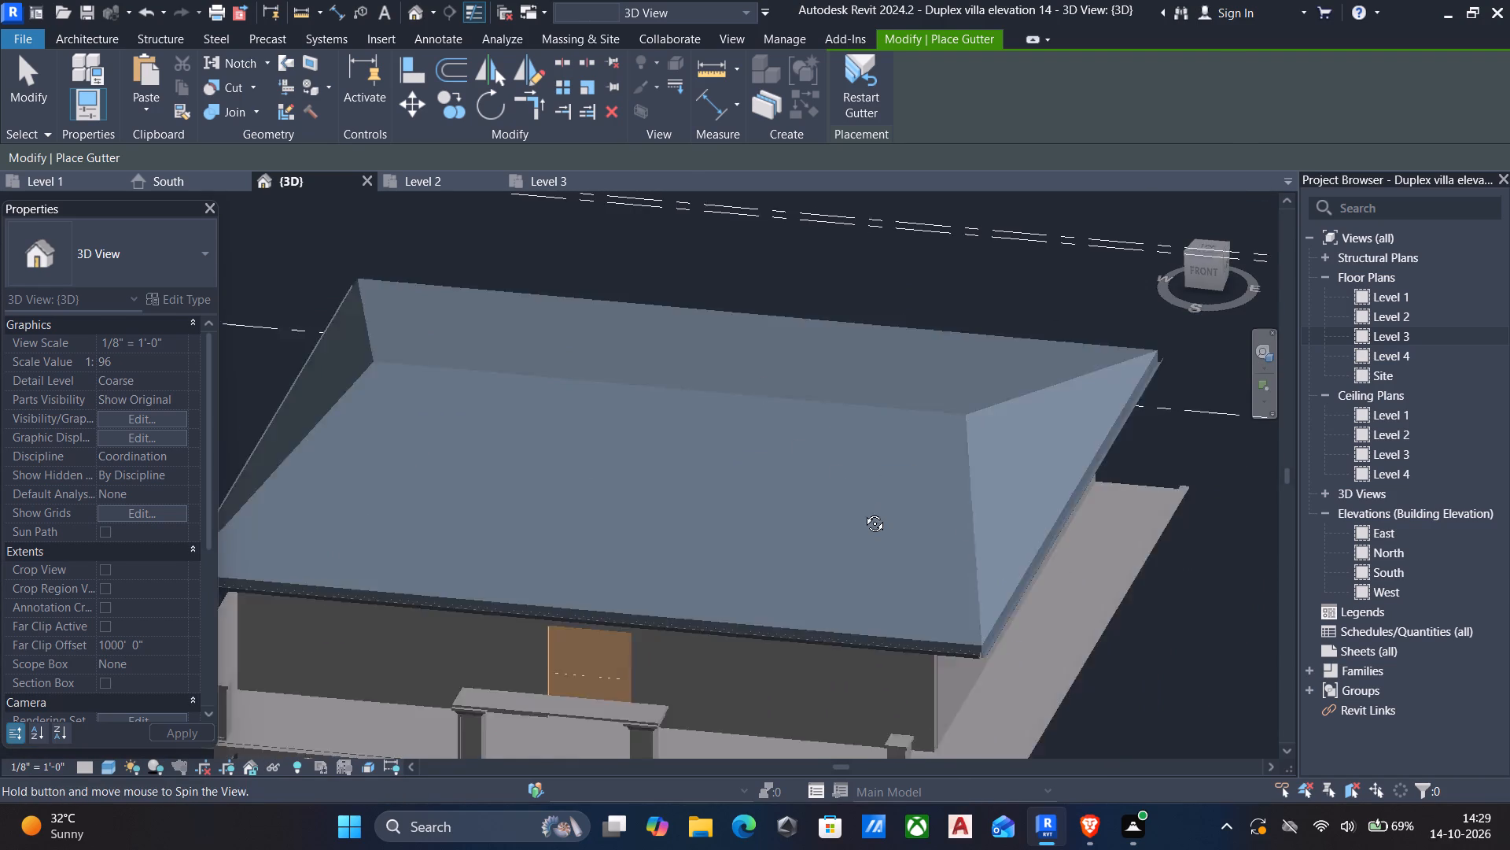
{"action": "middle_click_drag", "start_coordinate": [863, 512], "coordinate": [1162, 390], "text": "shift"}
{"action": "scroll", "coordinate": [1033, 565], "scroll_direction": "up", "scroll_amount": 6}
{"action": "scroll", "coordinate": [985, 438], "scroll_direction": "up", "scroll_amount": 2}
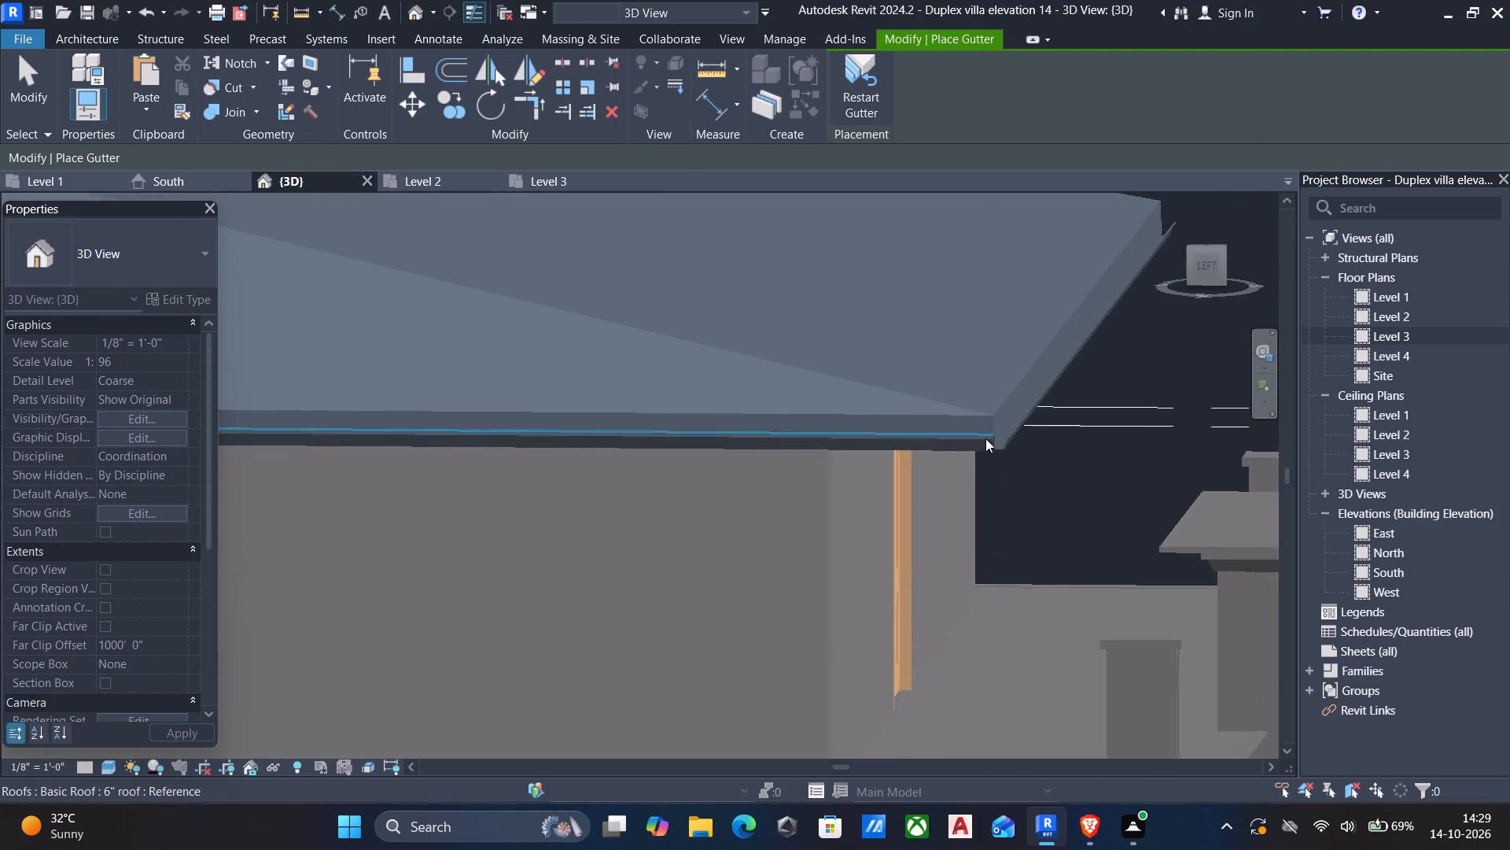
{"action": "scroll", "coordinate": [985, 438], "scroll_direction": "up", "scroll_amount": 9}
{"action": "scroll", "coordinate": [1002, 519], "scroll_direction": "down", "scroll_amount": 4}
{"action": "middle_click_drag", "start_coordinate": [998, 505], "coordinate": [963, 519], "text": "shift"}
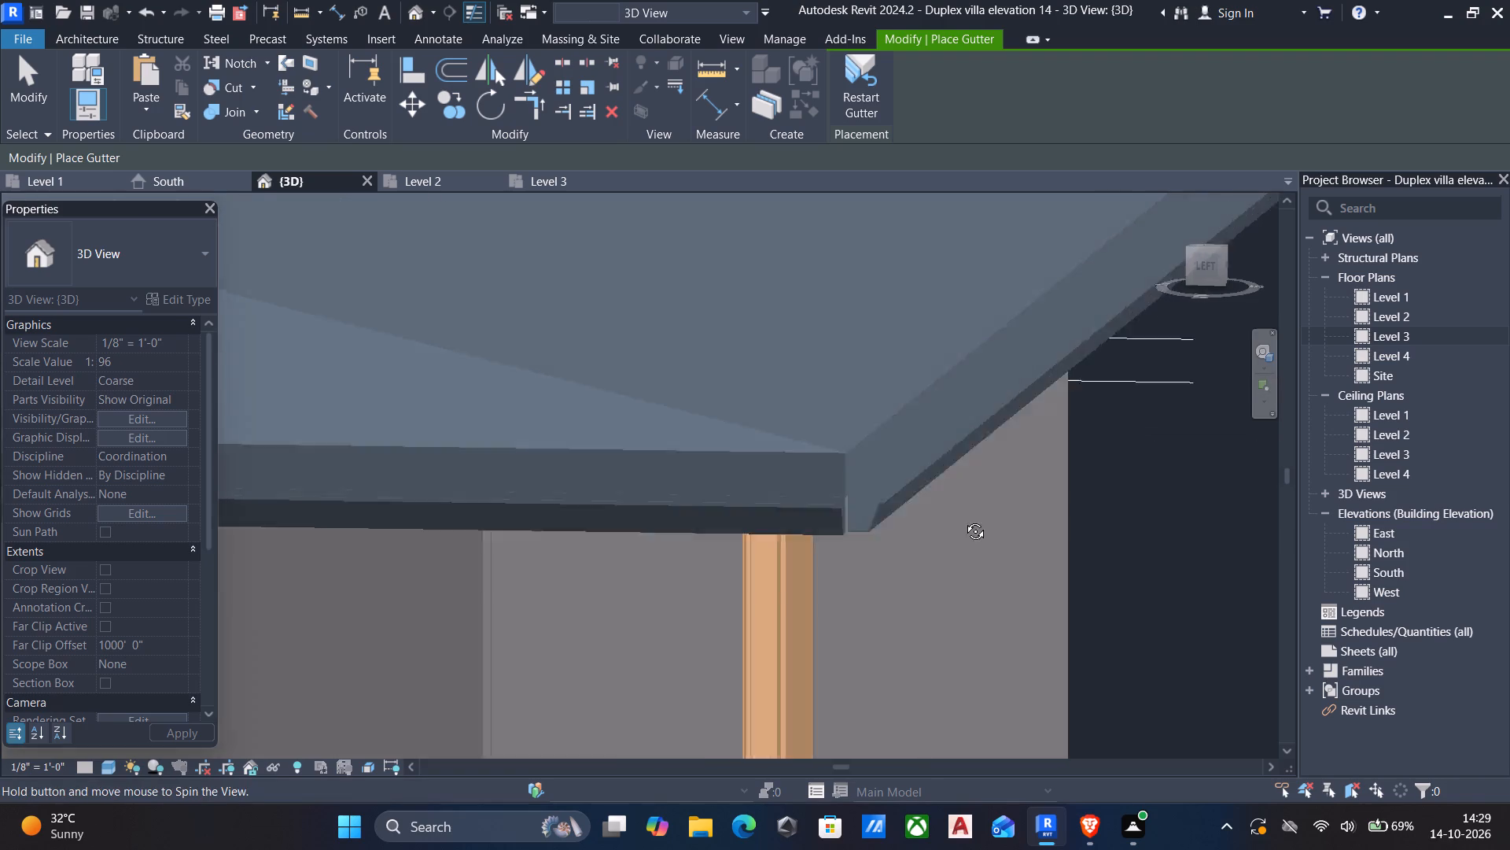
{"action": "middle_click_drag", "start_coordinate": [963, 519], "coordinate": [717, 514], "text": "shift"}
{"action": "scroll", "coordinate": [720, 516], "scroll_direction": "down", "scroll_amount": 4}
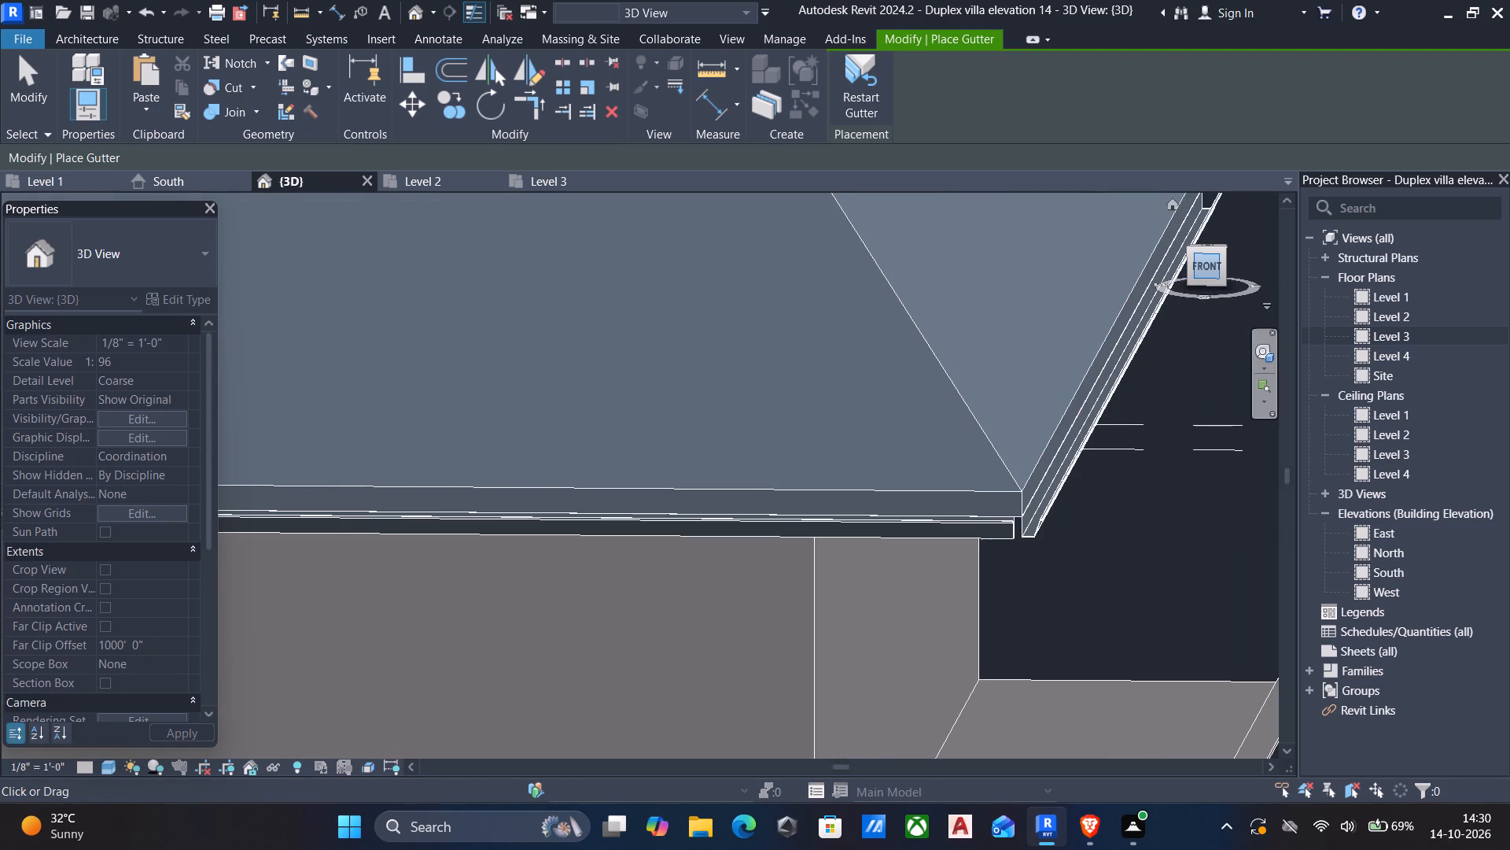
{"action": "left_click", "coordinate": [1213, 263]}
{"action": "scroll", "coordinate": [882, 605], "scroll_direction": "up", "scroll_amount": 5}
{"action": "scroll", "coordinate": [564, 381], "scroll_direction": "up", "scroll_amount": 5}
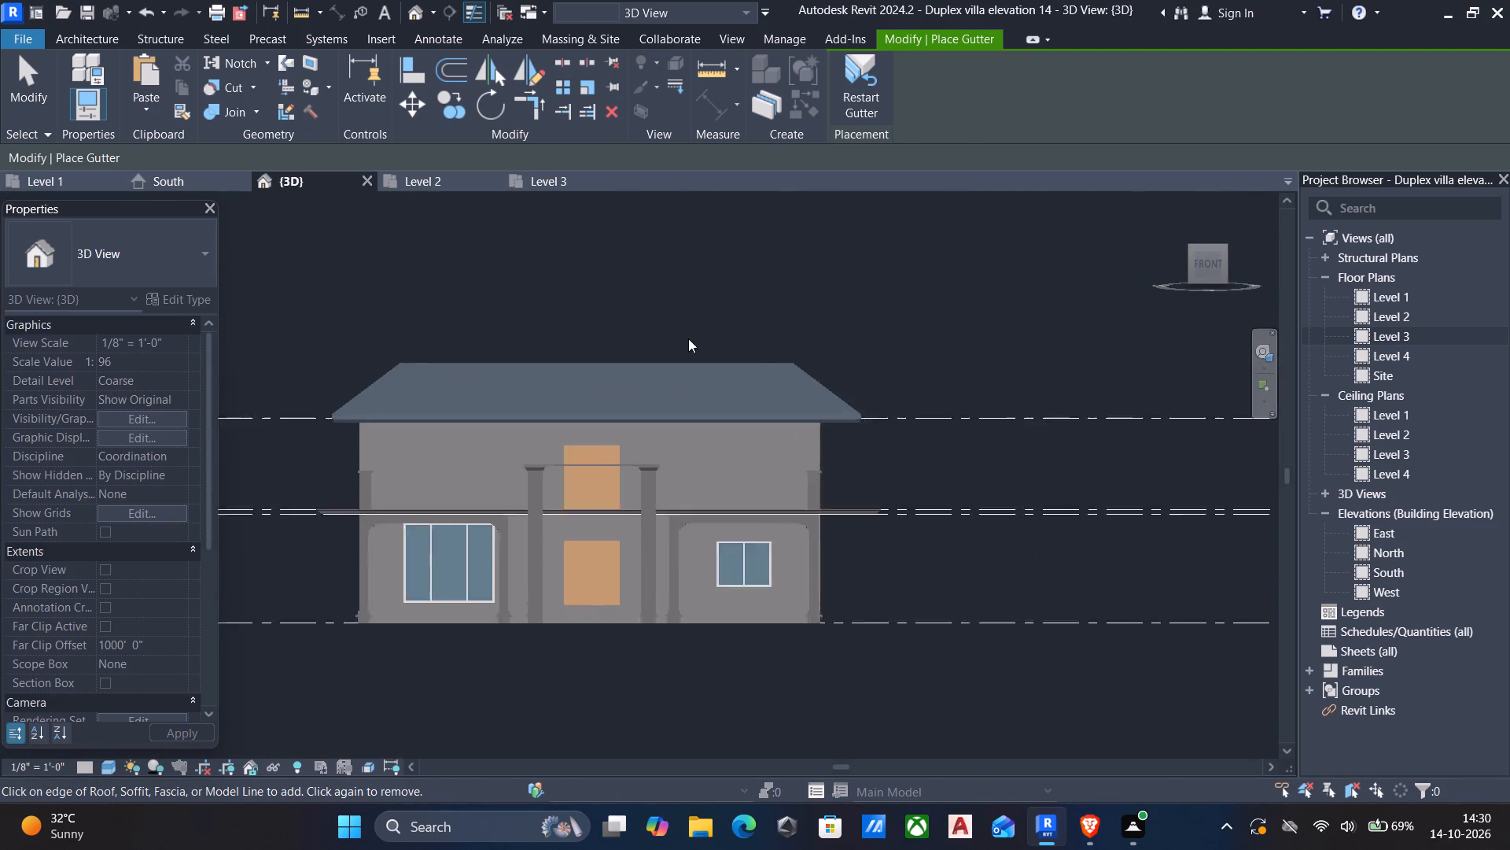
{"action": "scroll", "coordinate": [688, 338], "scroll_direction": "up", "scroll_amount": 1}
{"action": "scroll", "coordinate": [1051, 434], "scroll_direction": "up", "scroll_amount": 6}
{"action": "scroll", "coordinate": [668, 538], "scroll_direction": "up", "scroll_amount": 6}
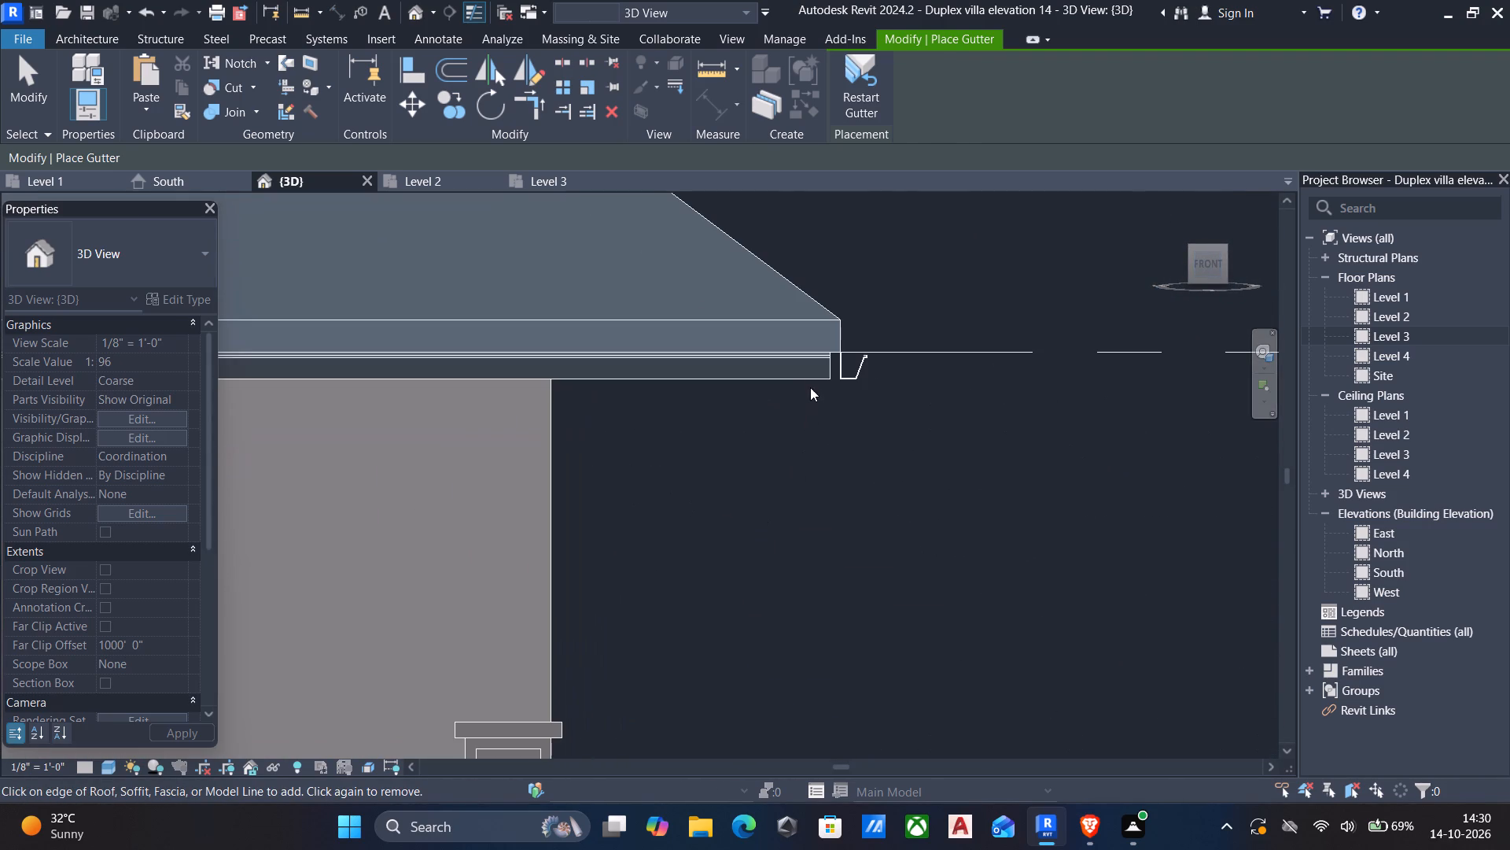
Review the type properties of the Bevel 5" x 5" gutter, including its profile and material.
{"action": "left_click", "coordinate": [812, 377]}
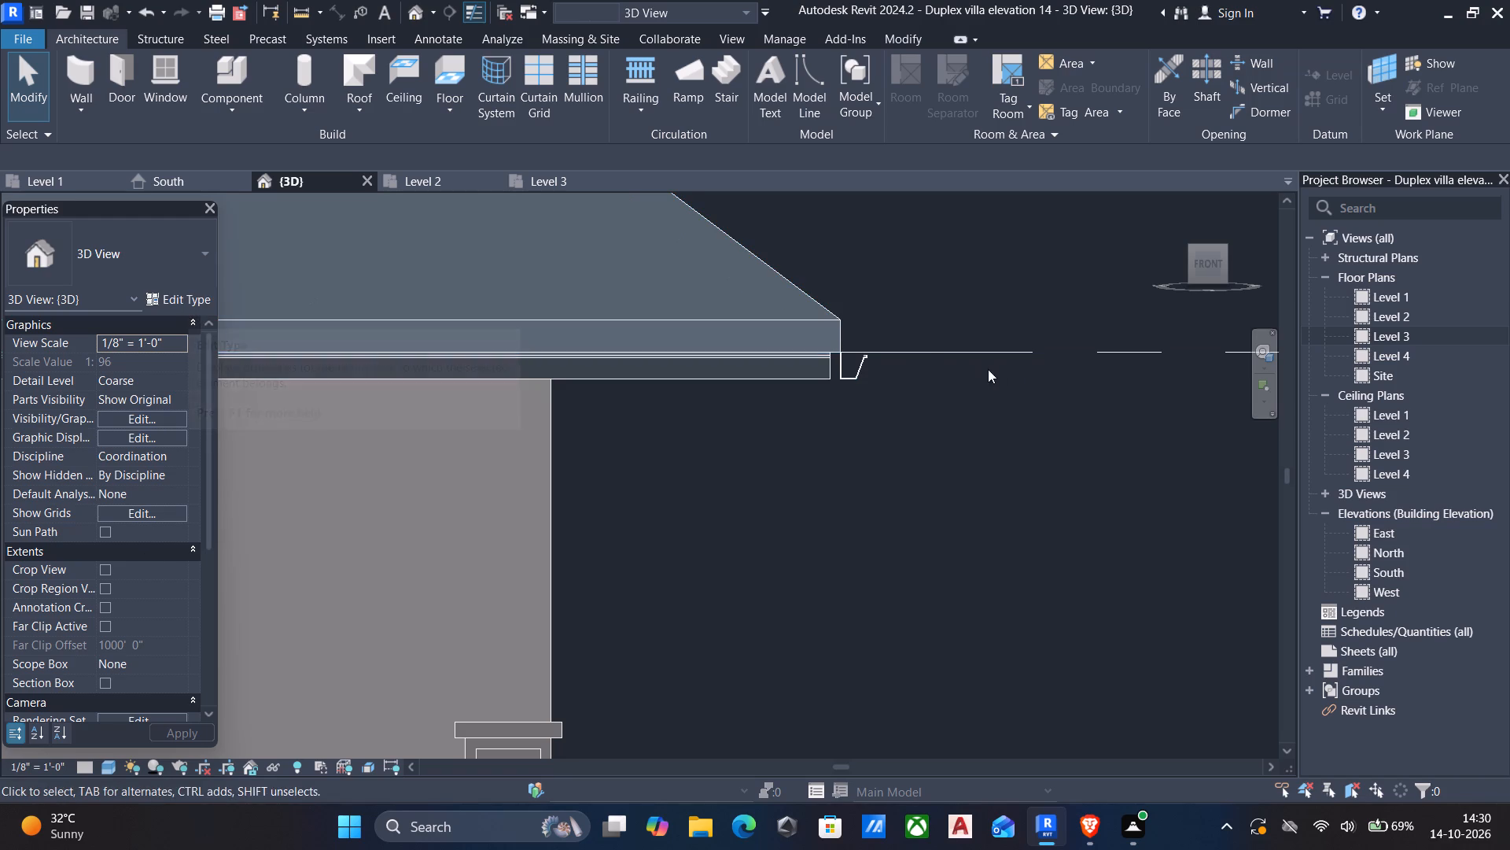
{"action": "left_click", "coordinate": [861, 368]}
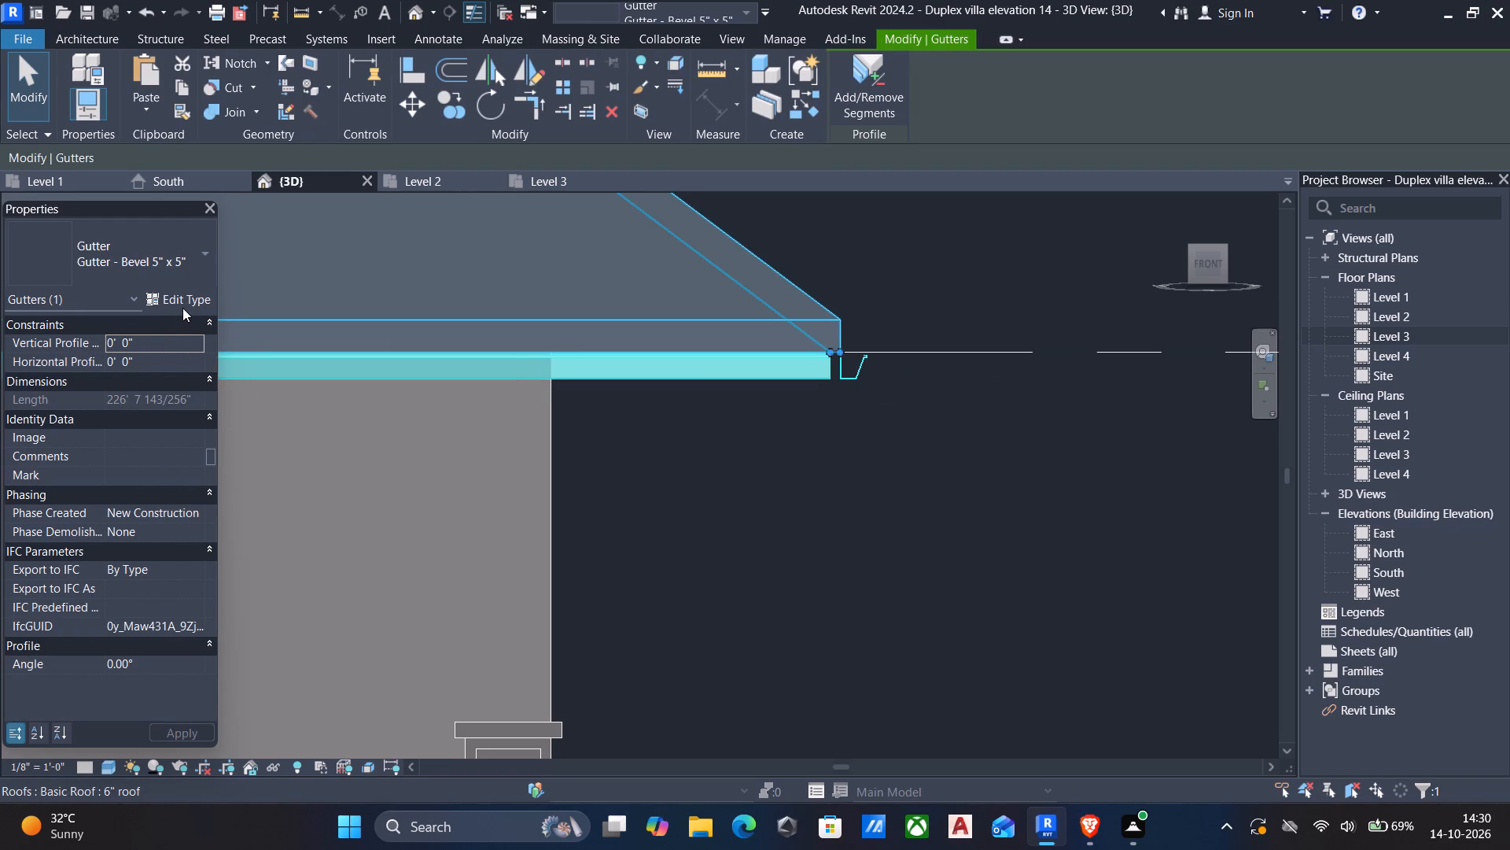
{"action": "left_click", "coordinate": [183, 301]}
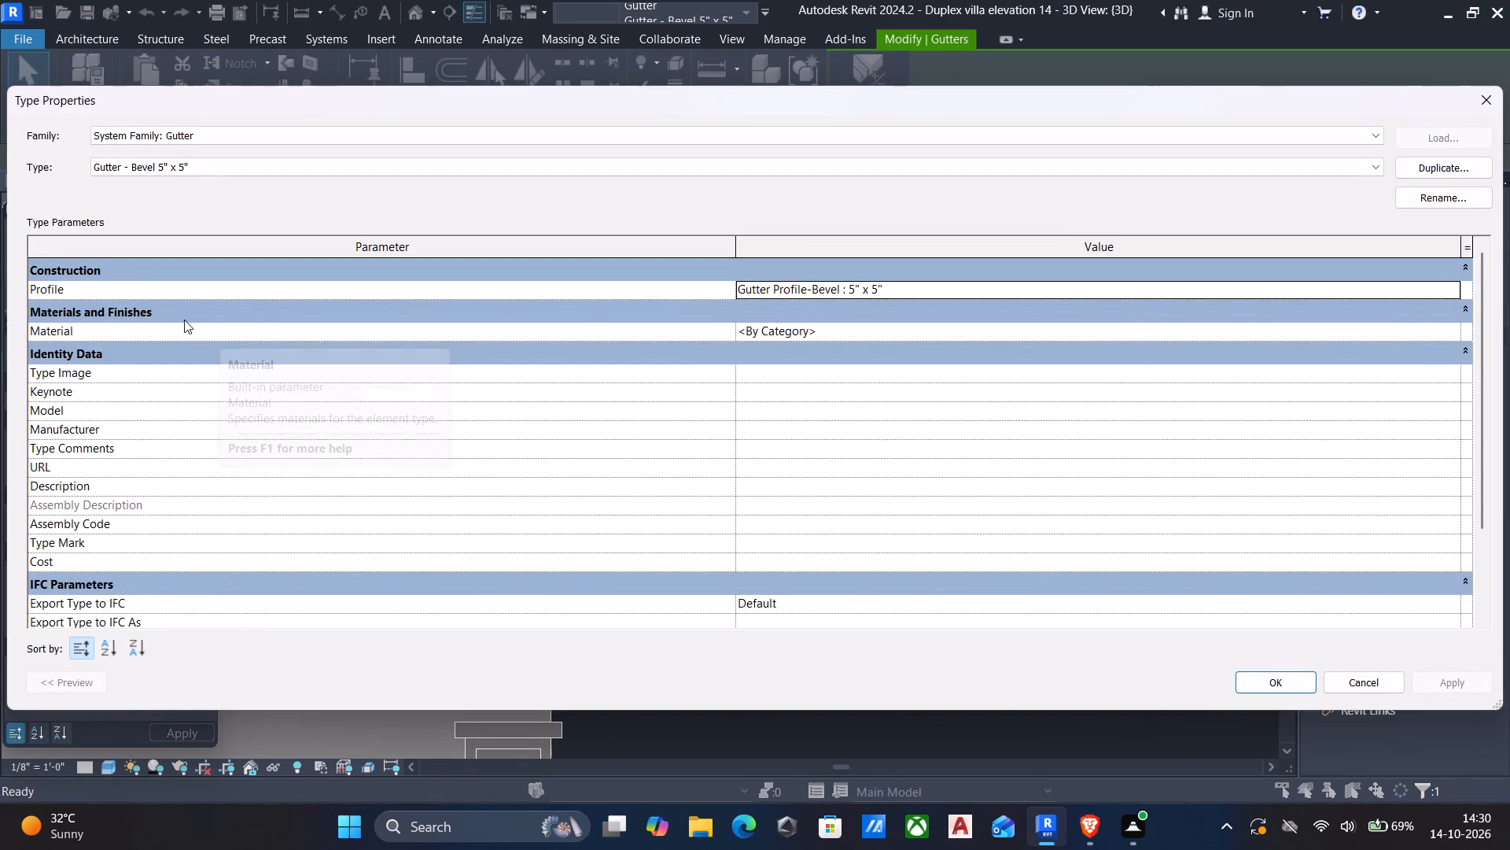
{"action": "left_click", "coordinate": [1488, 113]}
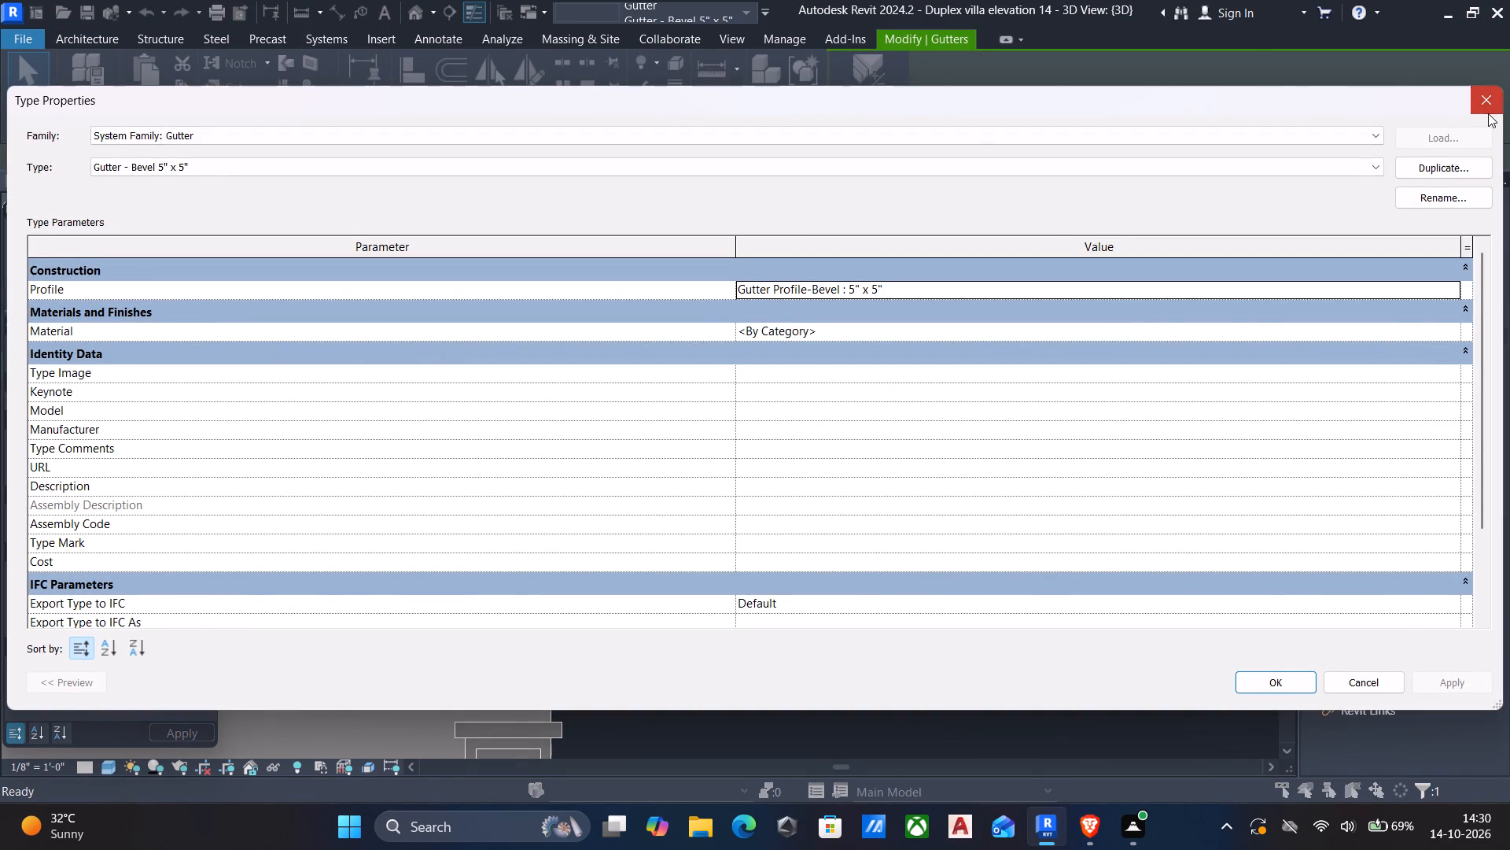
{"action": "scroll", "coordinate": [842, 486], "scroll_direction": "down", "scroll_amount": 4}
{"action": "key", "text": "Escape"}
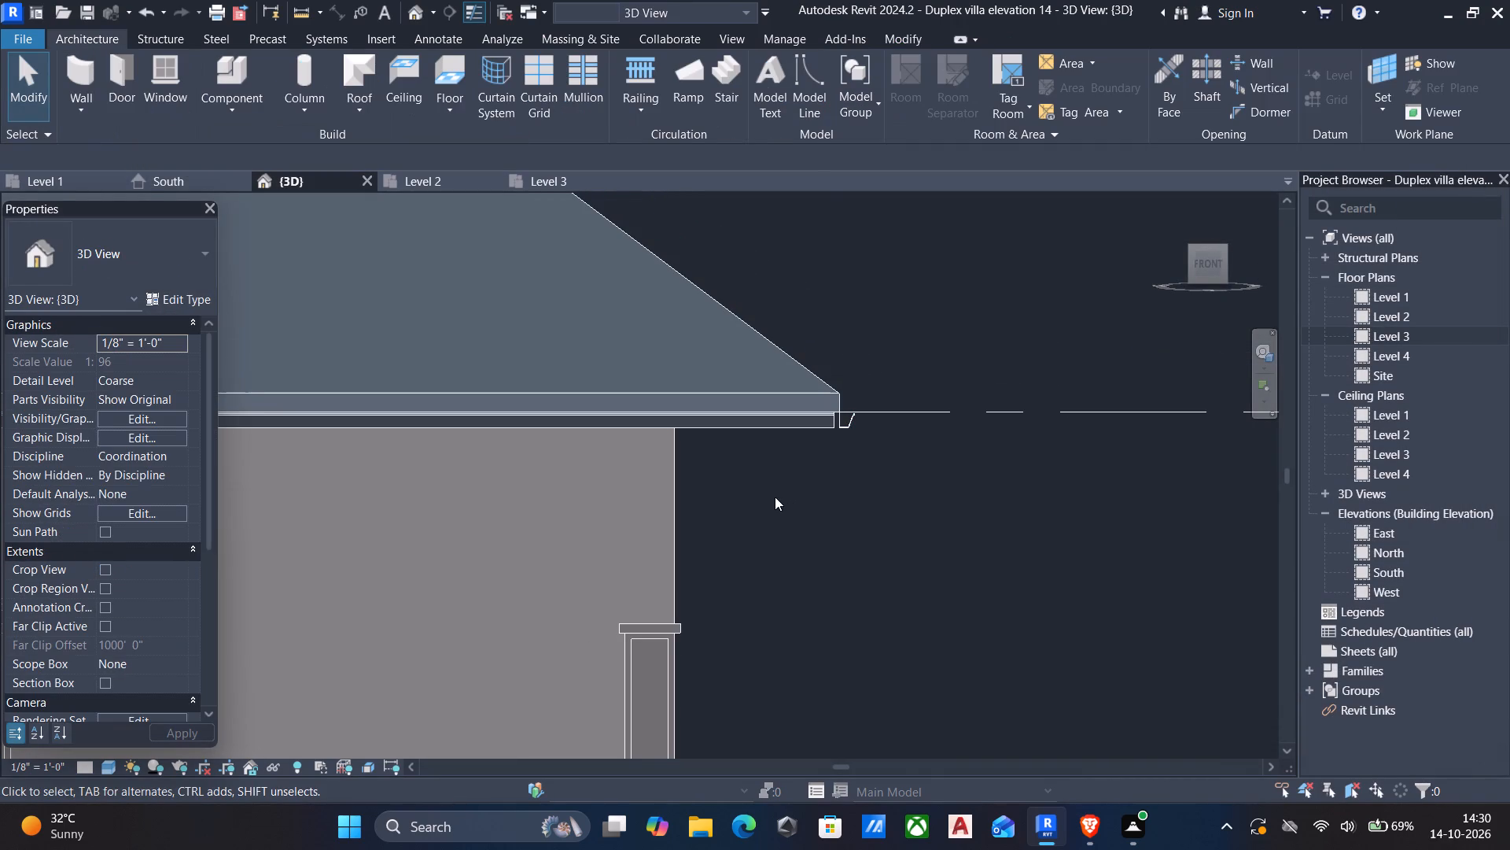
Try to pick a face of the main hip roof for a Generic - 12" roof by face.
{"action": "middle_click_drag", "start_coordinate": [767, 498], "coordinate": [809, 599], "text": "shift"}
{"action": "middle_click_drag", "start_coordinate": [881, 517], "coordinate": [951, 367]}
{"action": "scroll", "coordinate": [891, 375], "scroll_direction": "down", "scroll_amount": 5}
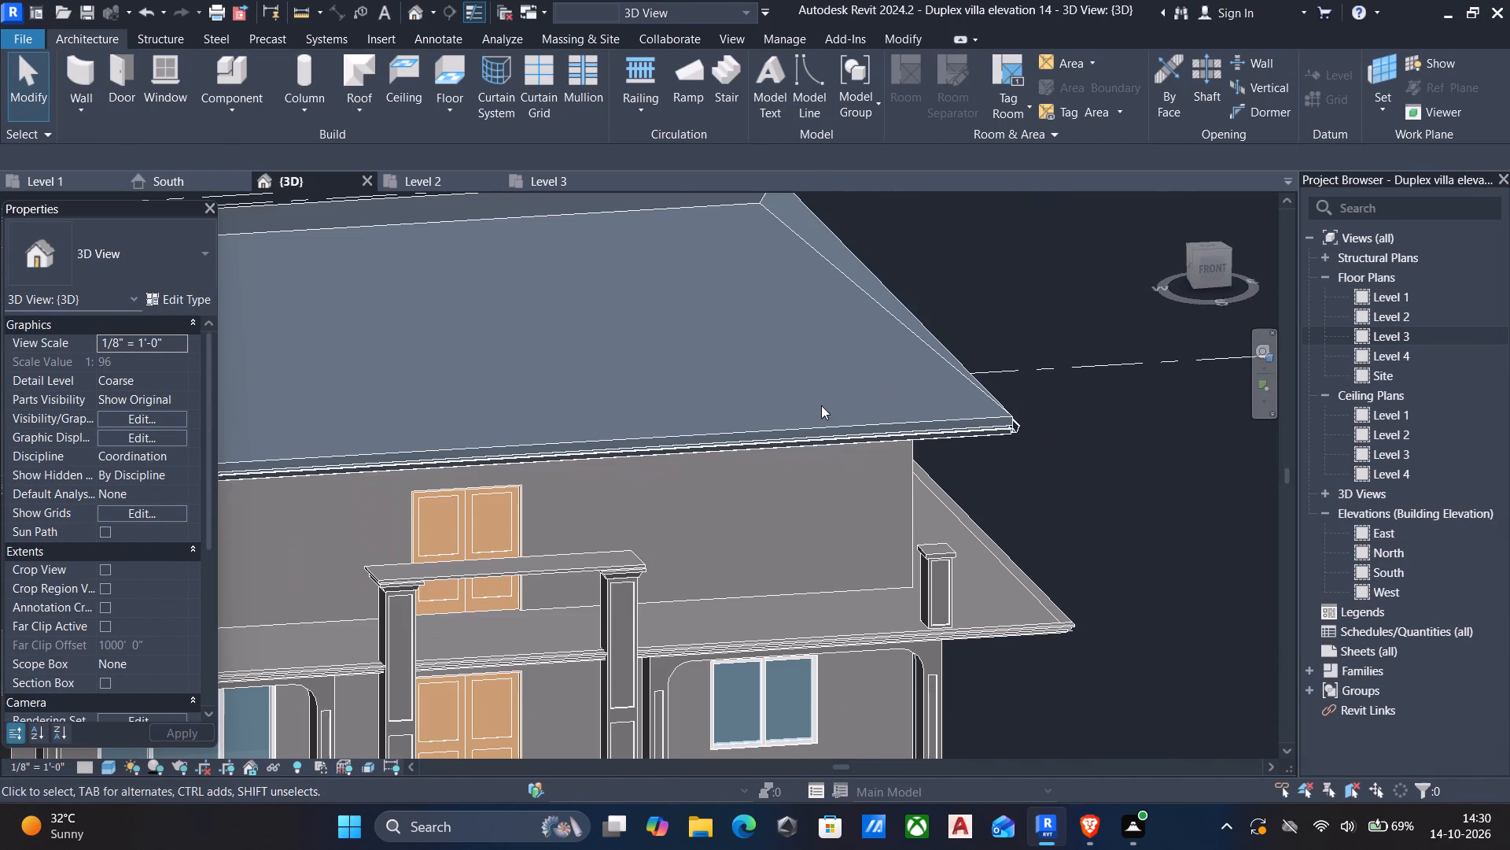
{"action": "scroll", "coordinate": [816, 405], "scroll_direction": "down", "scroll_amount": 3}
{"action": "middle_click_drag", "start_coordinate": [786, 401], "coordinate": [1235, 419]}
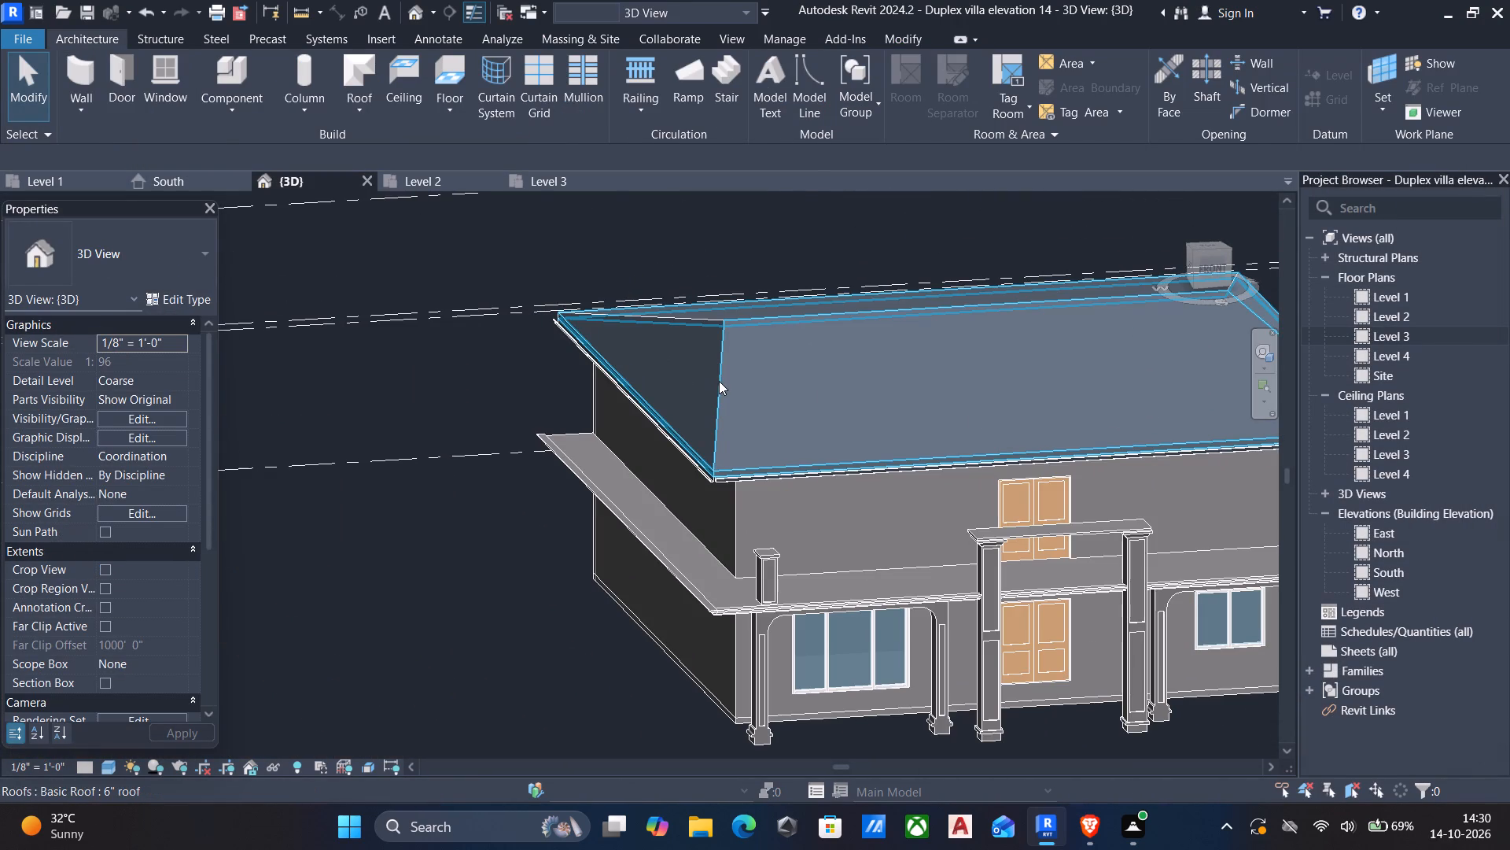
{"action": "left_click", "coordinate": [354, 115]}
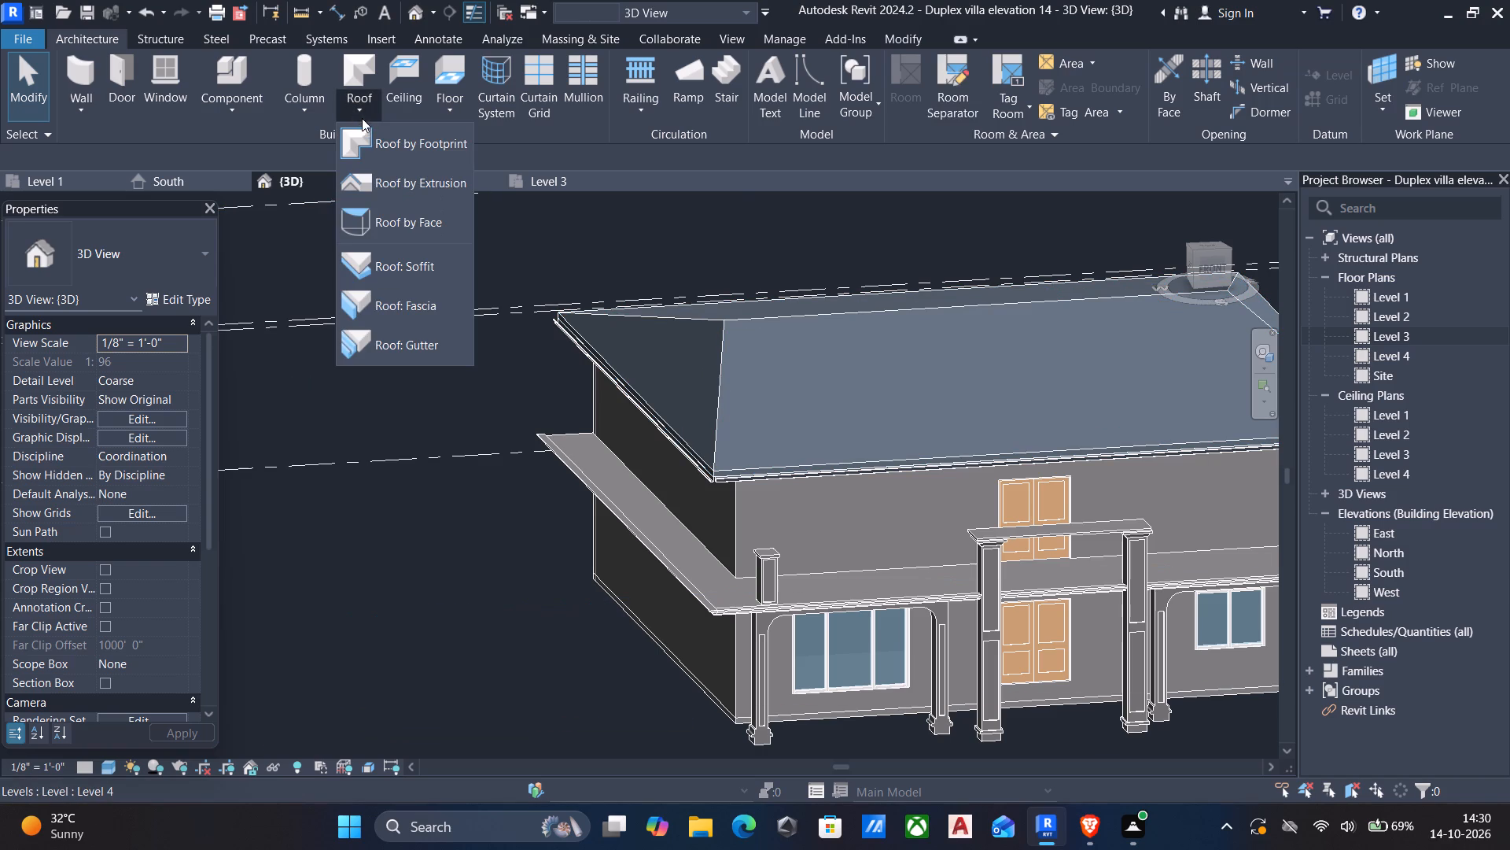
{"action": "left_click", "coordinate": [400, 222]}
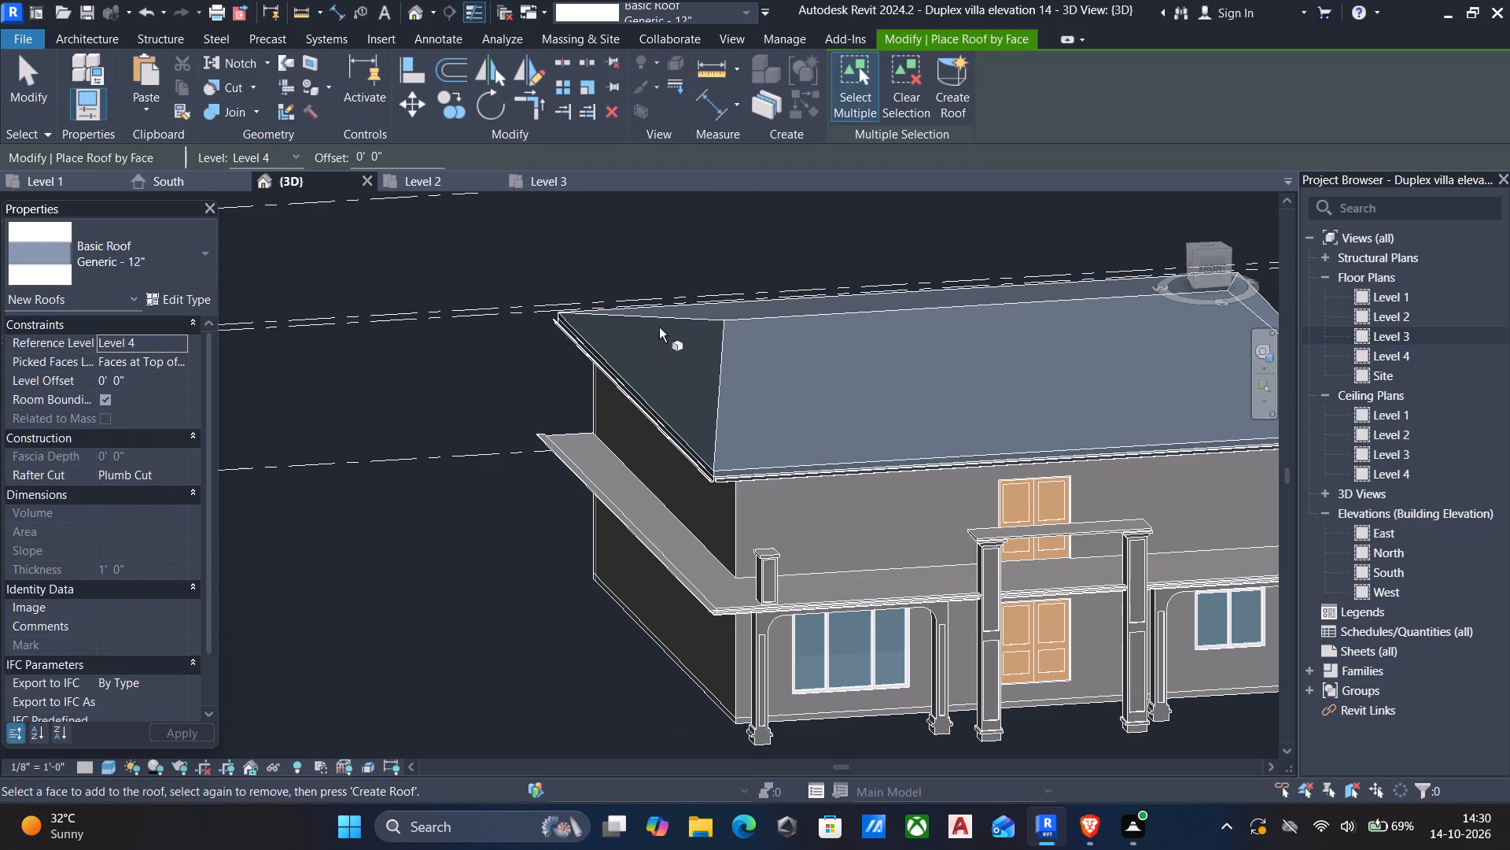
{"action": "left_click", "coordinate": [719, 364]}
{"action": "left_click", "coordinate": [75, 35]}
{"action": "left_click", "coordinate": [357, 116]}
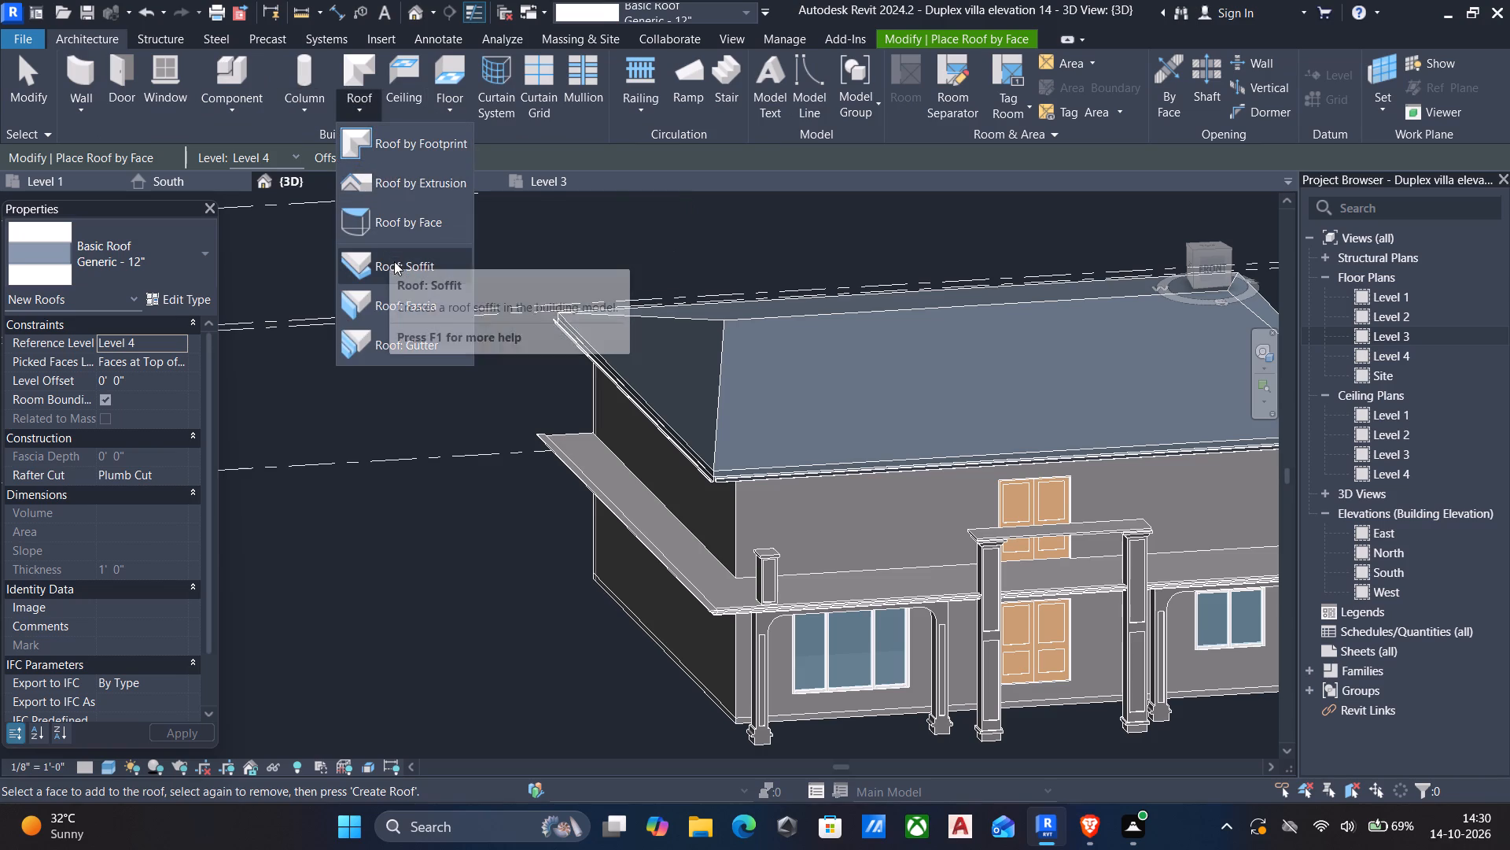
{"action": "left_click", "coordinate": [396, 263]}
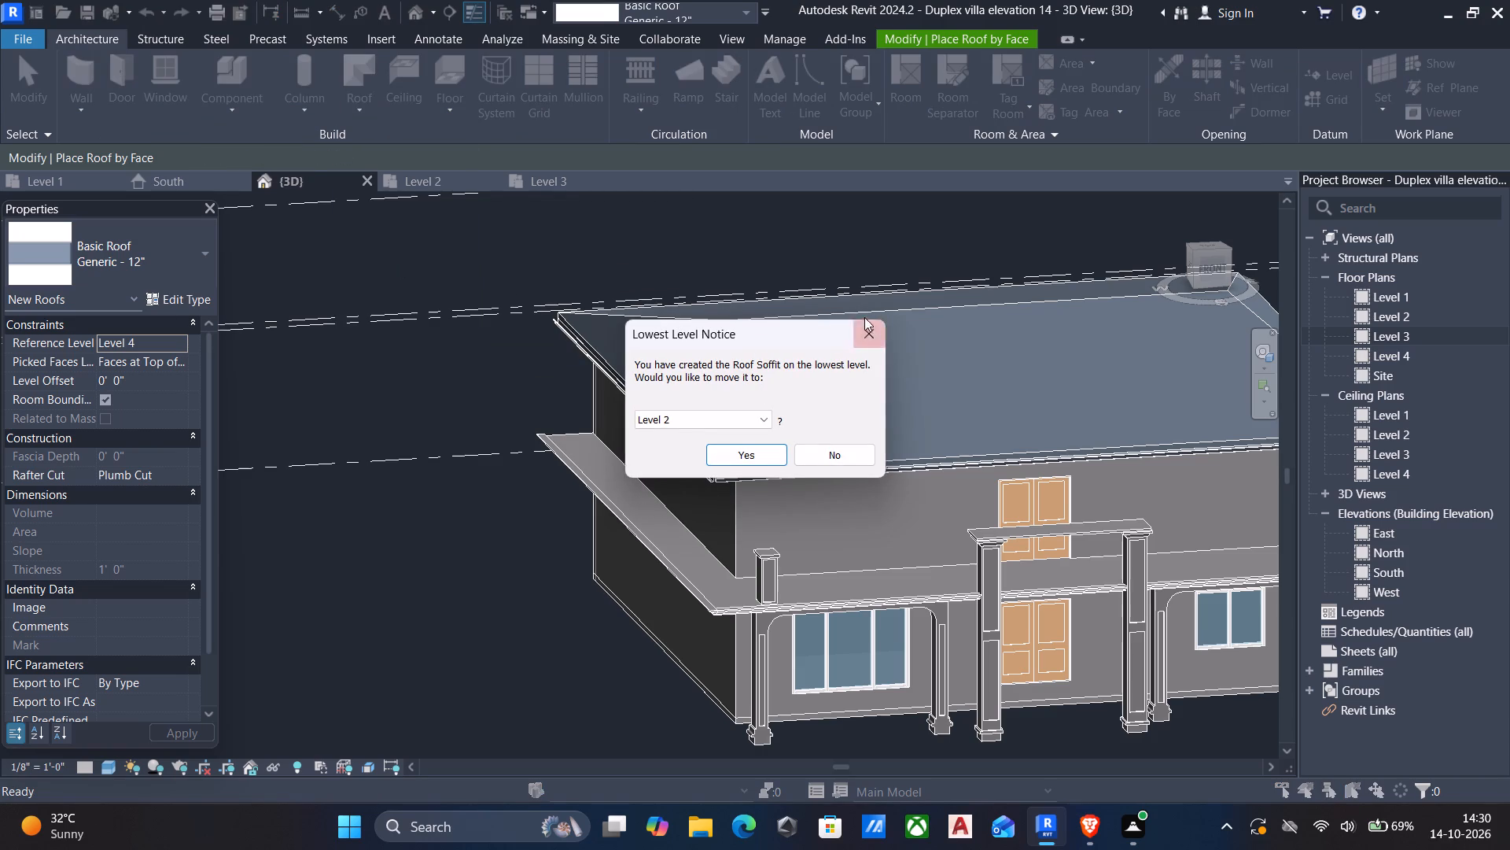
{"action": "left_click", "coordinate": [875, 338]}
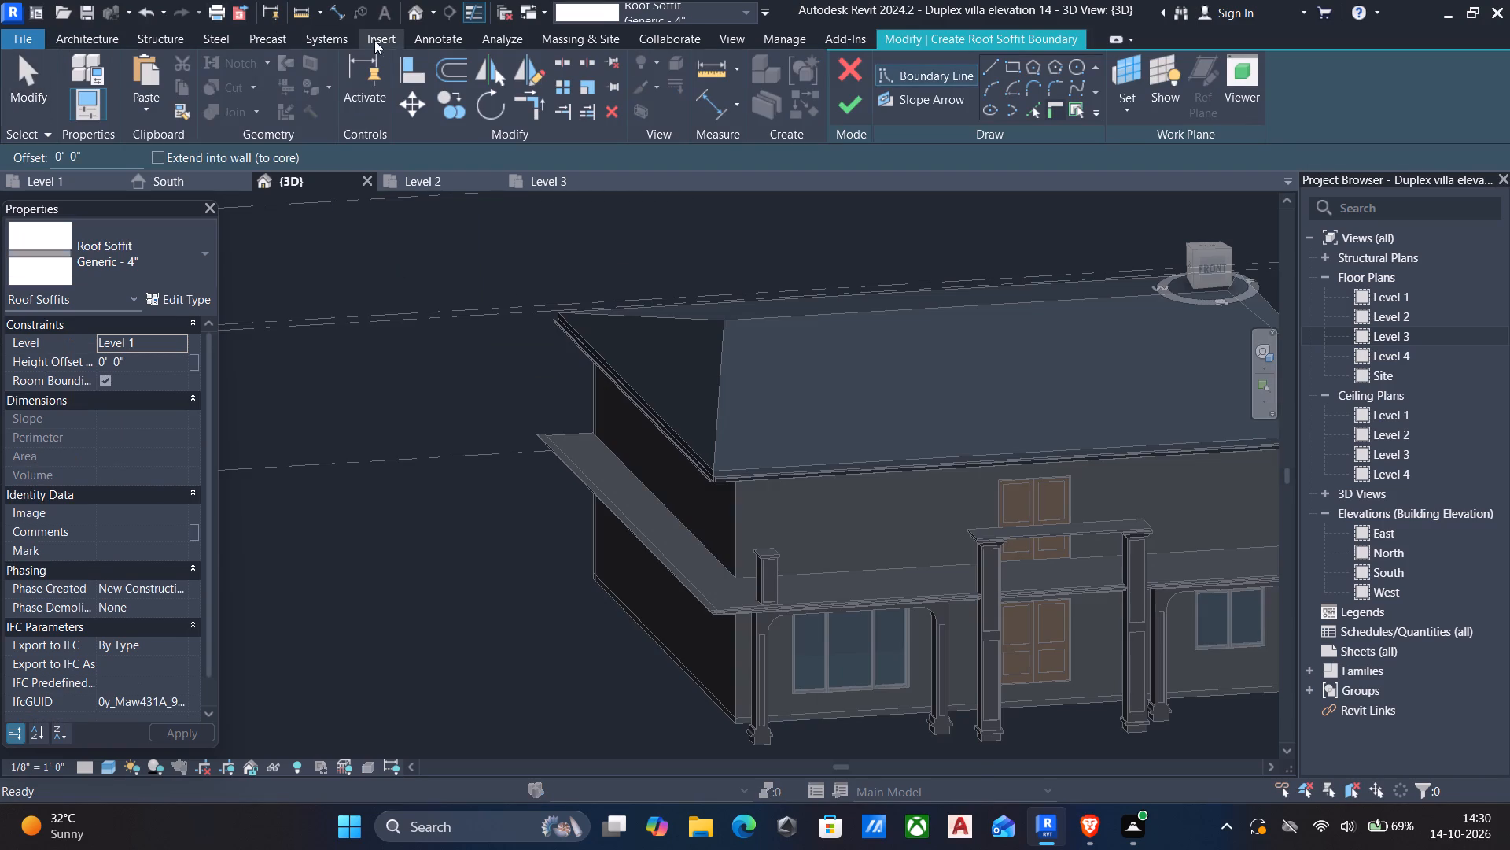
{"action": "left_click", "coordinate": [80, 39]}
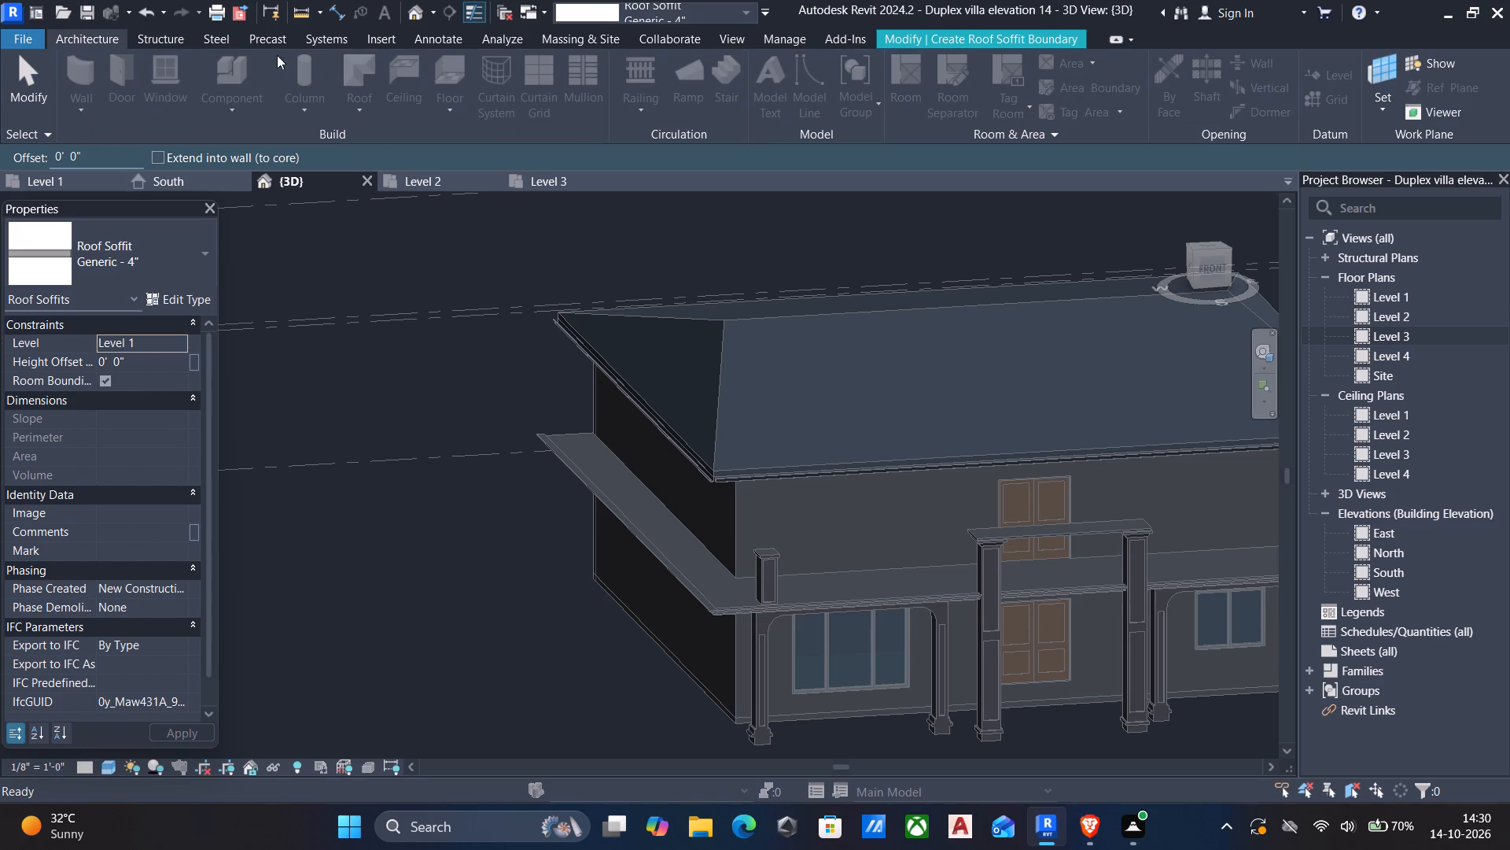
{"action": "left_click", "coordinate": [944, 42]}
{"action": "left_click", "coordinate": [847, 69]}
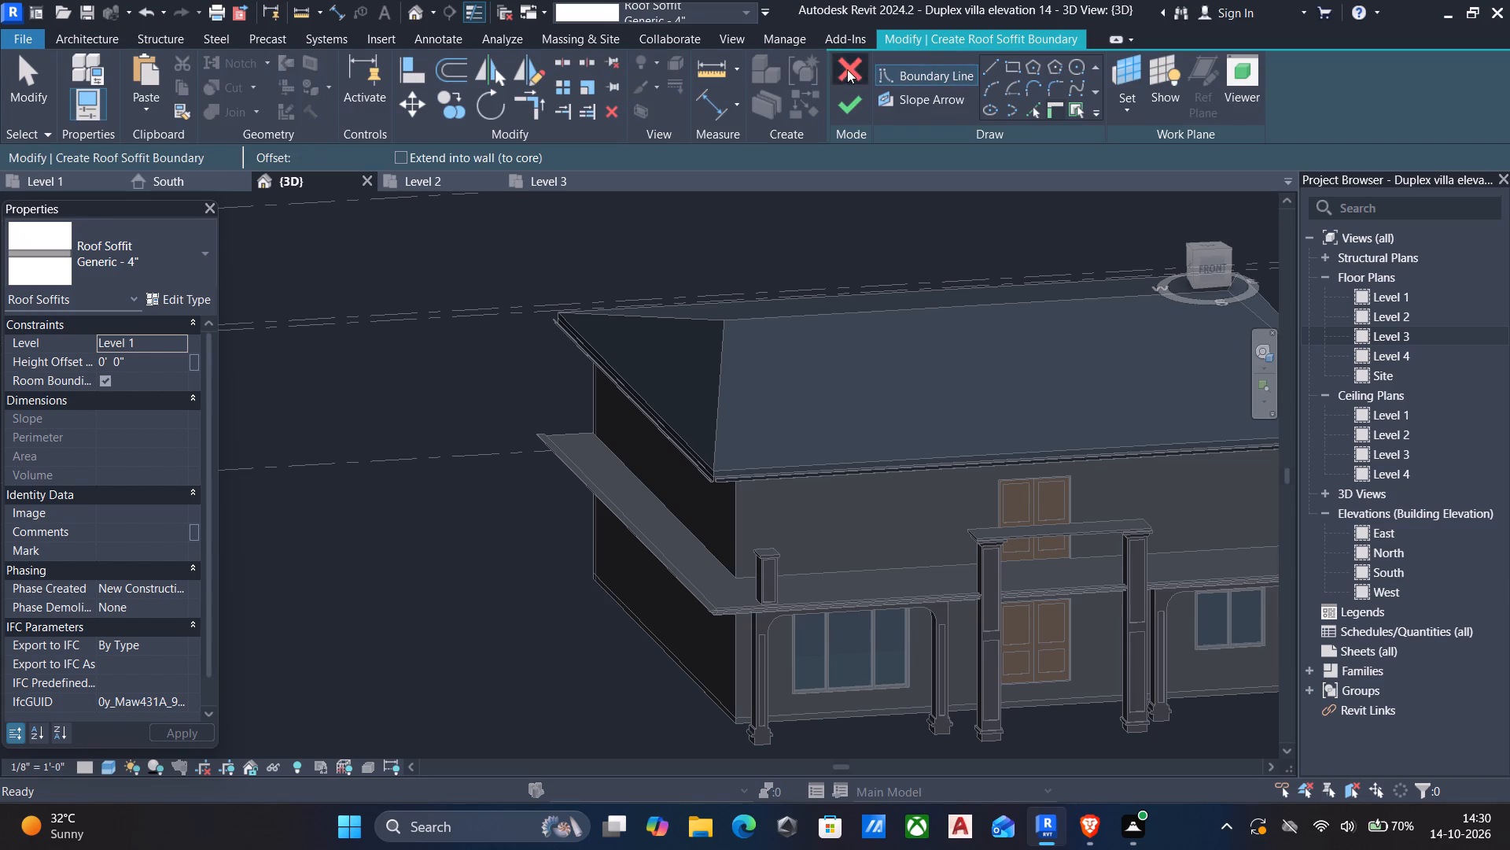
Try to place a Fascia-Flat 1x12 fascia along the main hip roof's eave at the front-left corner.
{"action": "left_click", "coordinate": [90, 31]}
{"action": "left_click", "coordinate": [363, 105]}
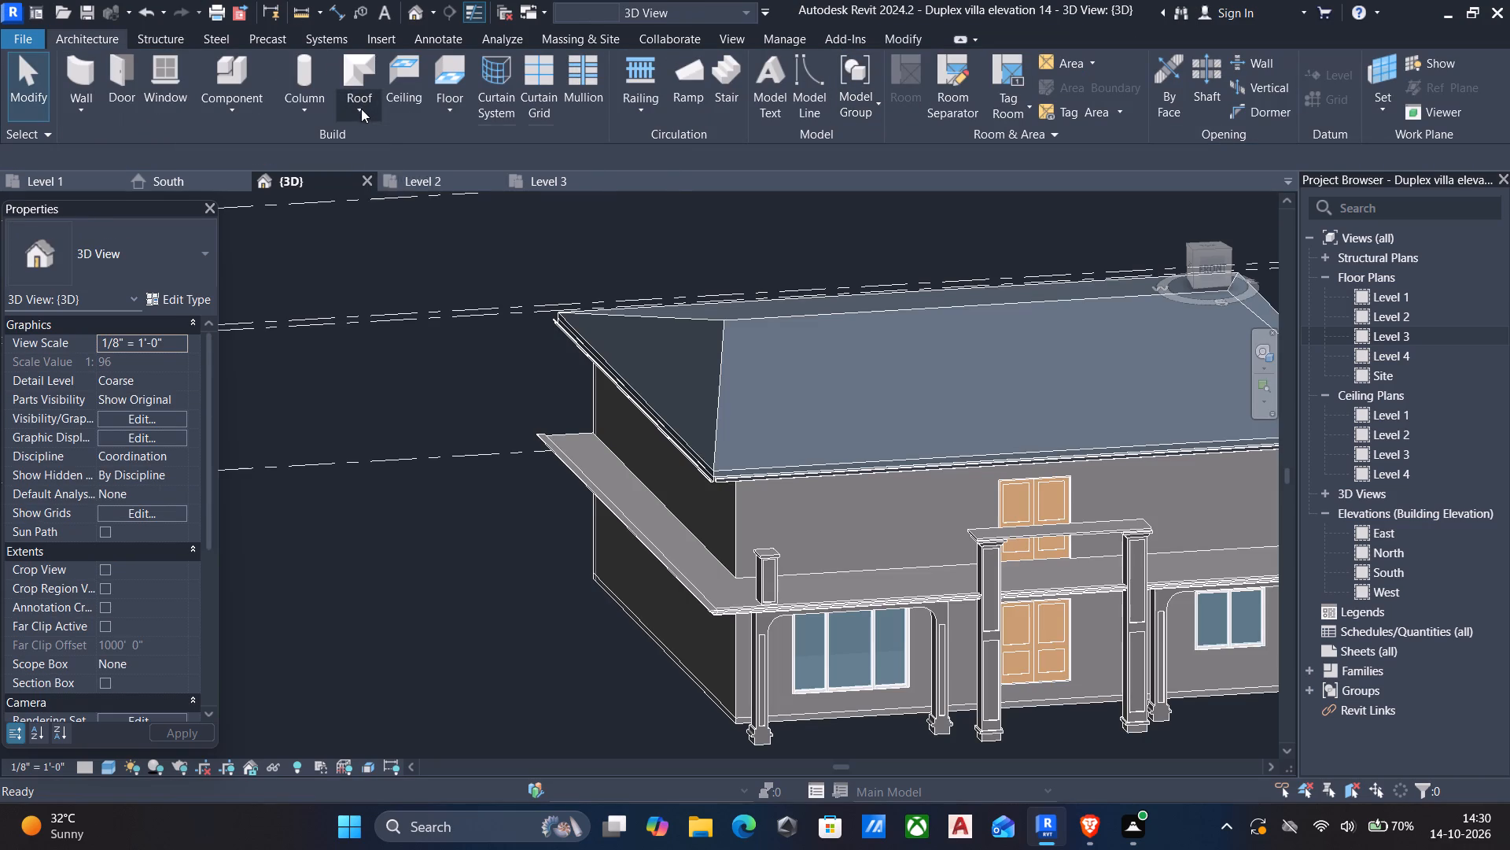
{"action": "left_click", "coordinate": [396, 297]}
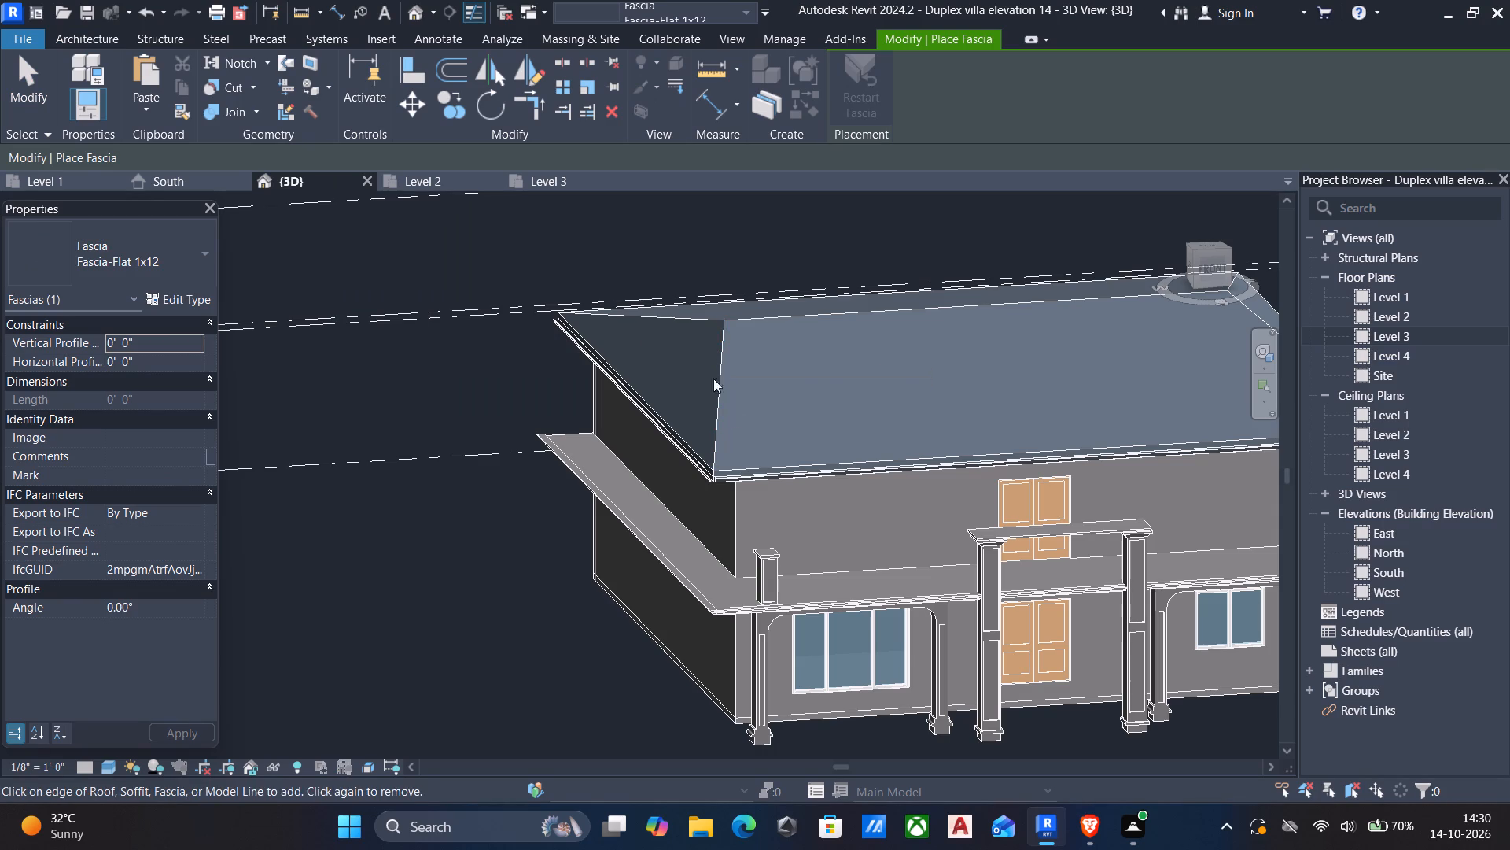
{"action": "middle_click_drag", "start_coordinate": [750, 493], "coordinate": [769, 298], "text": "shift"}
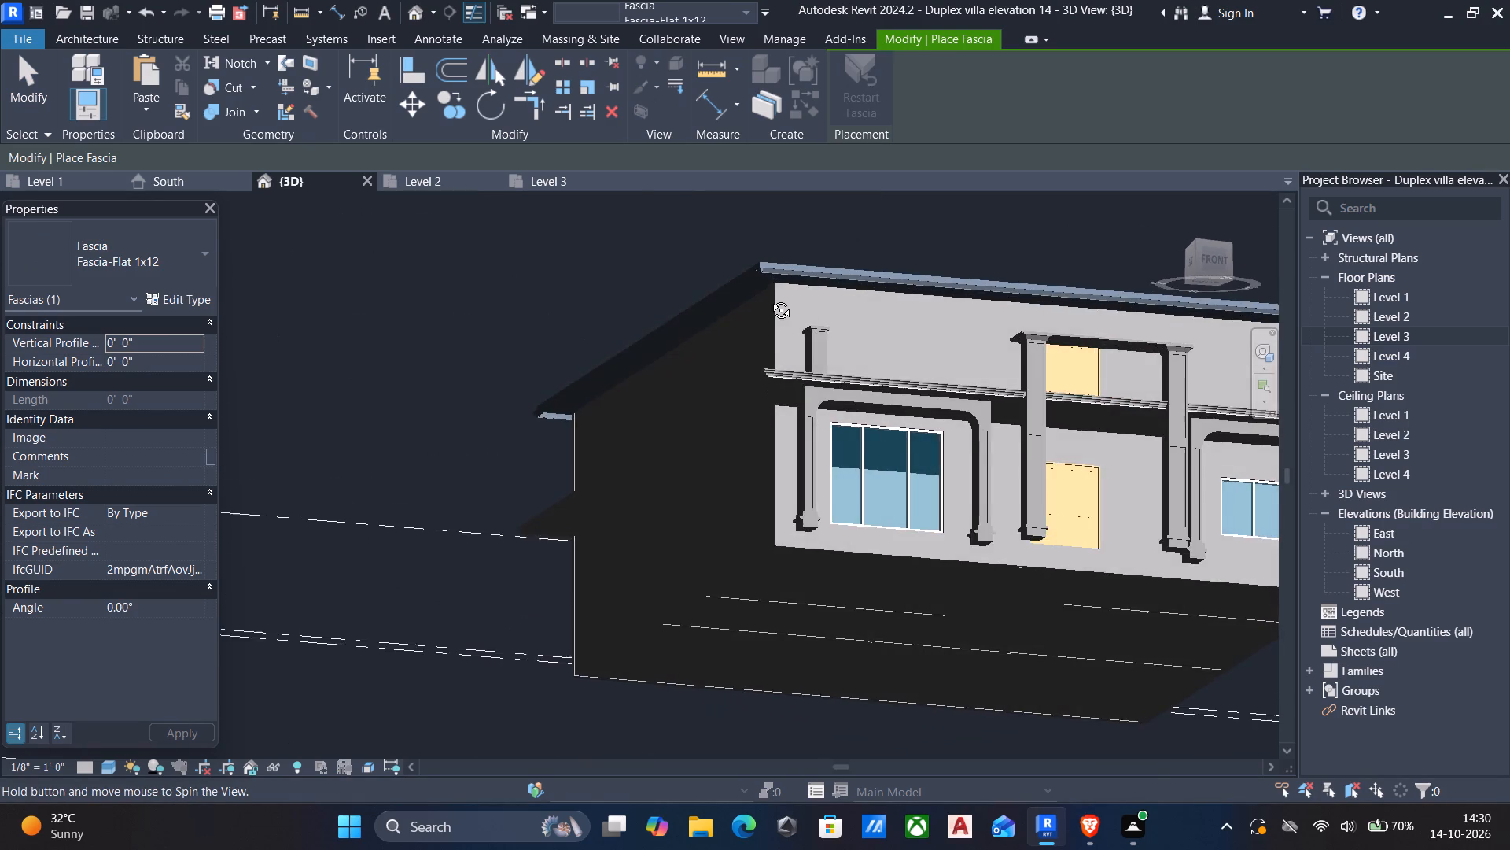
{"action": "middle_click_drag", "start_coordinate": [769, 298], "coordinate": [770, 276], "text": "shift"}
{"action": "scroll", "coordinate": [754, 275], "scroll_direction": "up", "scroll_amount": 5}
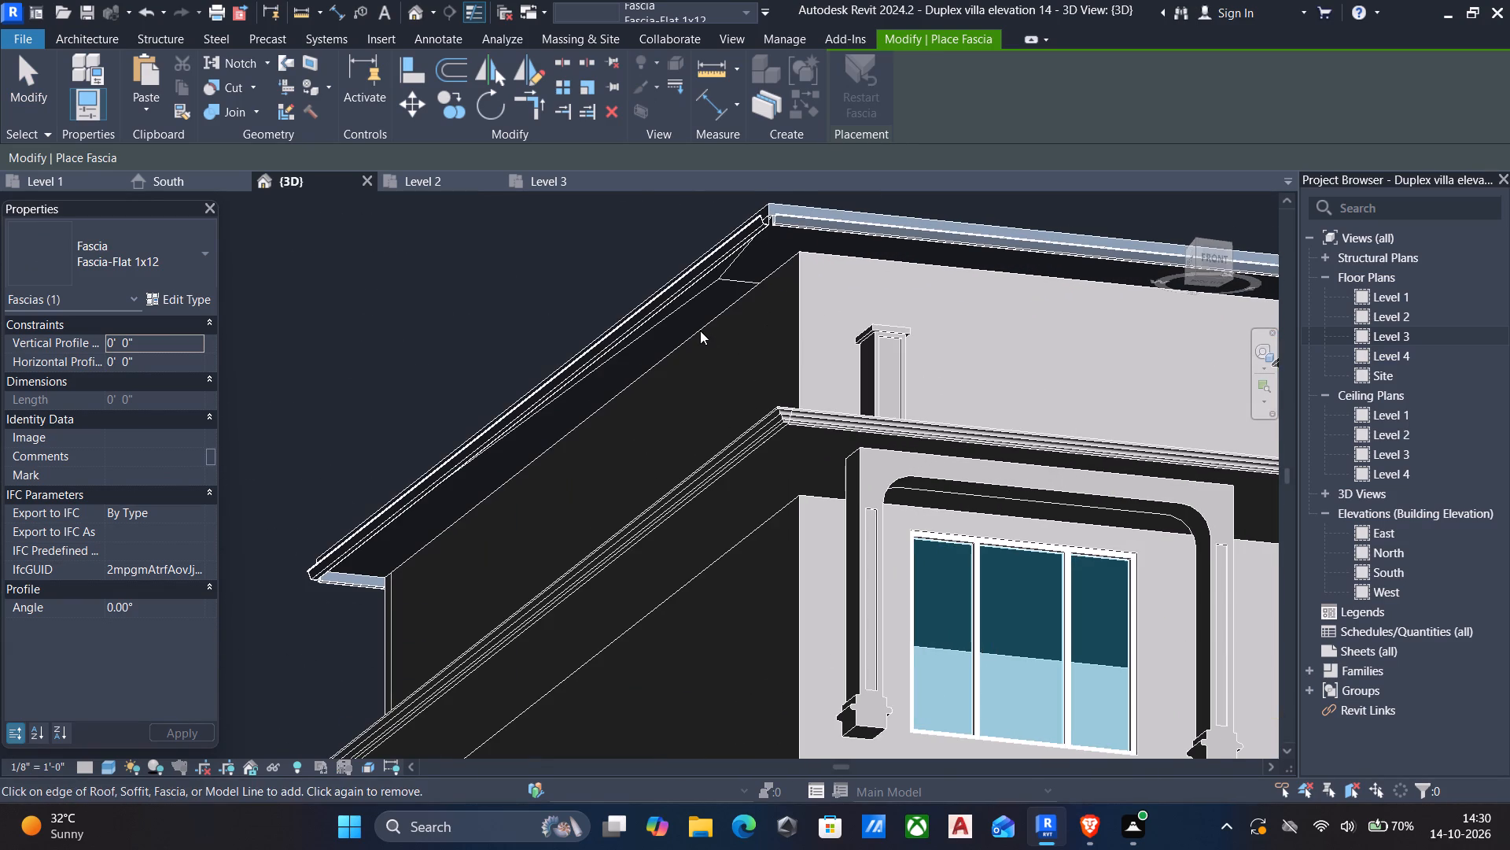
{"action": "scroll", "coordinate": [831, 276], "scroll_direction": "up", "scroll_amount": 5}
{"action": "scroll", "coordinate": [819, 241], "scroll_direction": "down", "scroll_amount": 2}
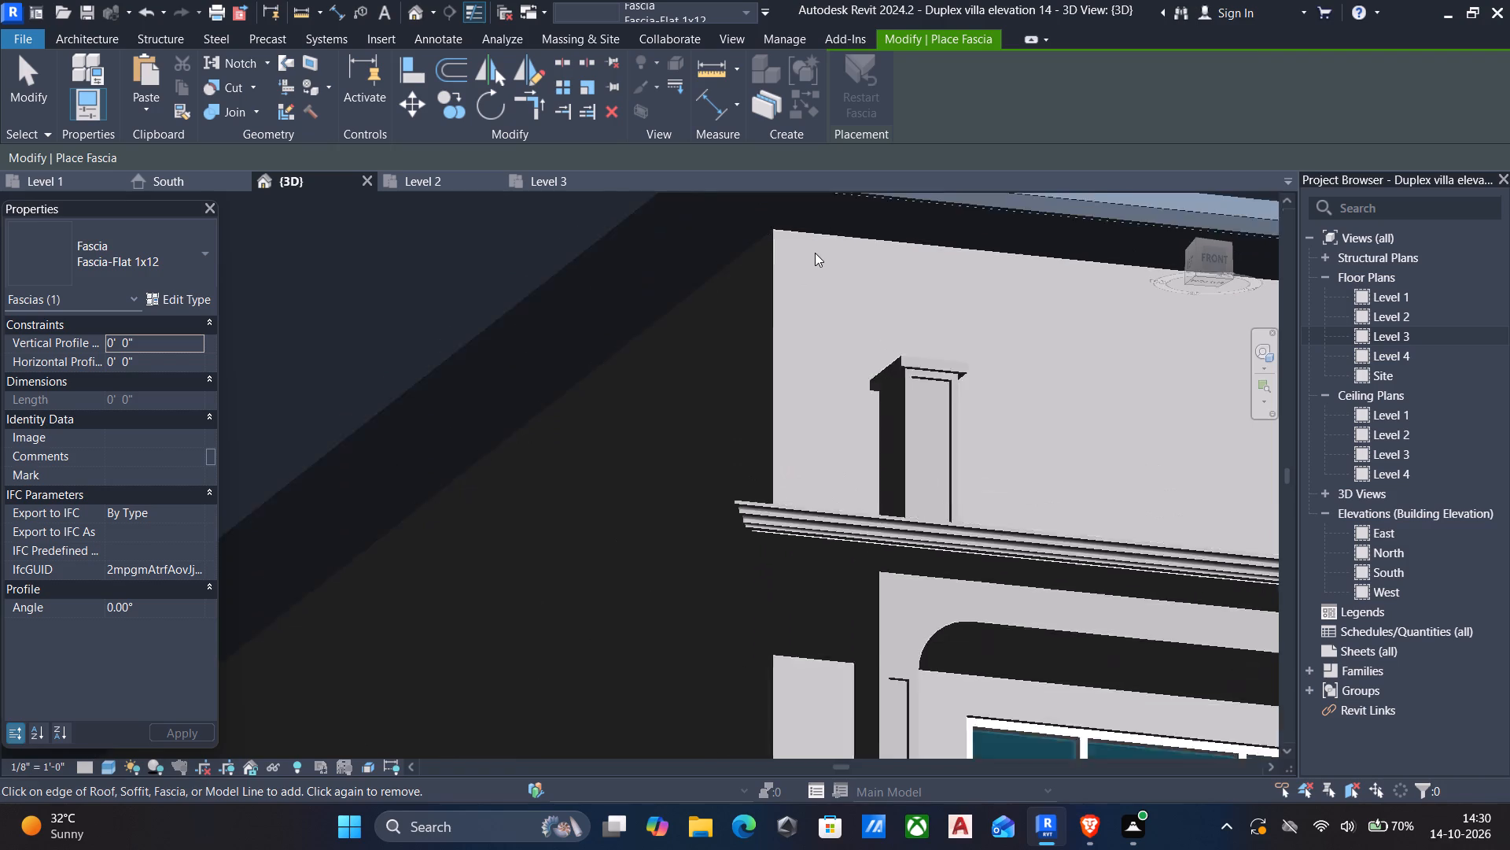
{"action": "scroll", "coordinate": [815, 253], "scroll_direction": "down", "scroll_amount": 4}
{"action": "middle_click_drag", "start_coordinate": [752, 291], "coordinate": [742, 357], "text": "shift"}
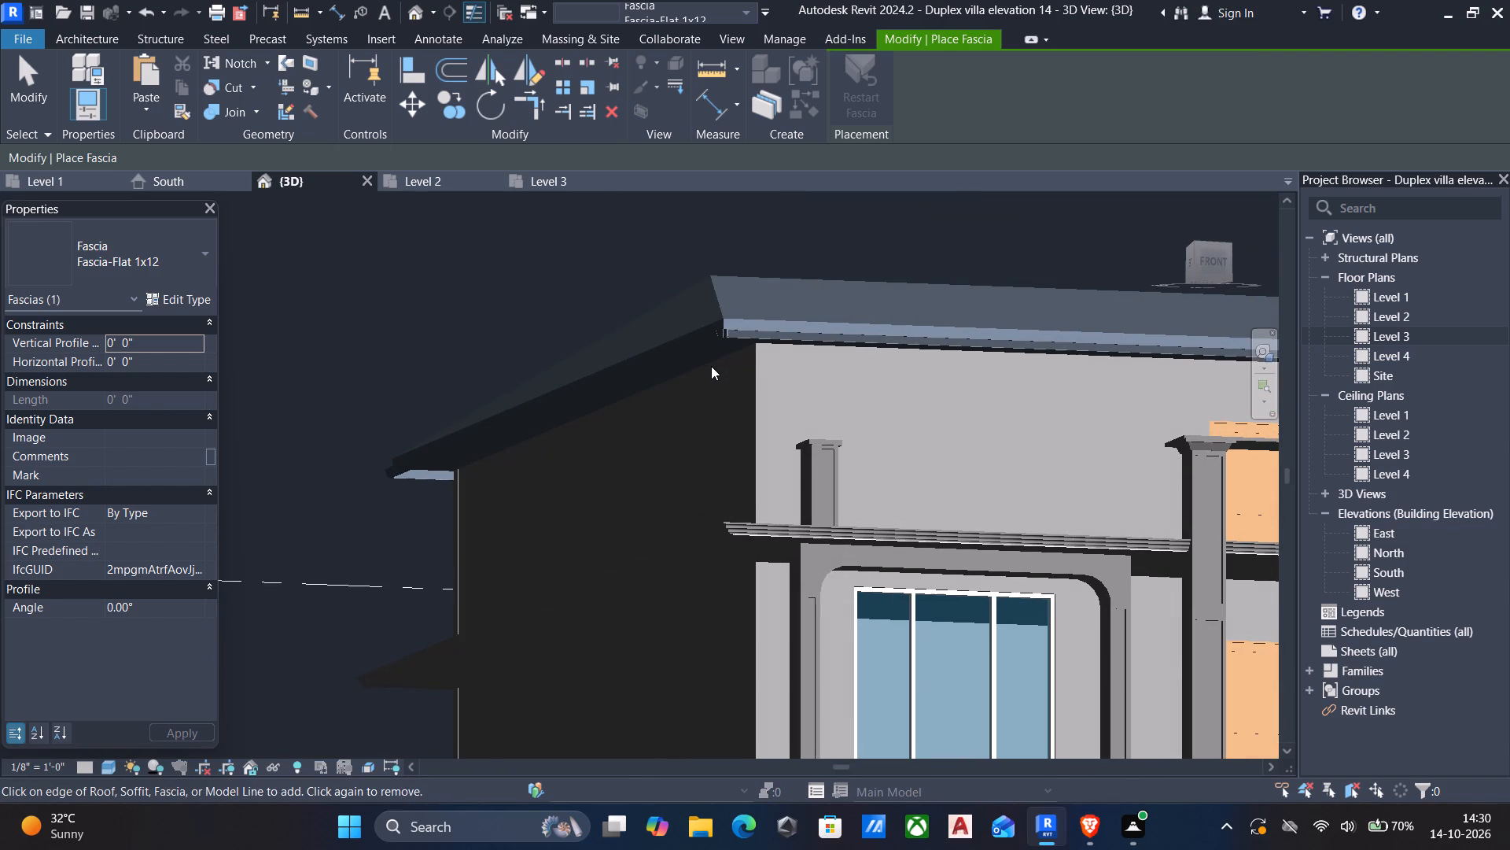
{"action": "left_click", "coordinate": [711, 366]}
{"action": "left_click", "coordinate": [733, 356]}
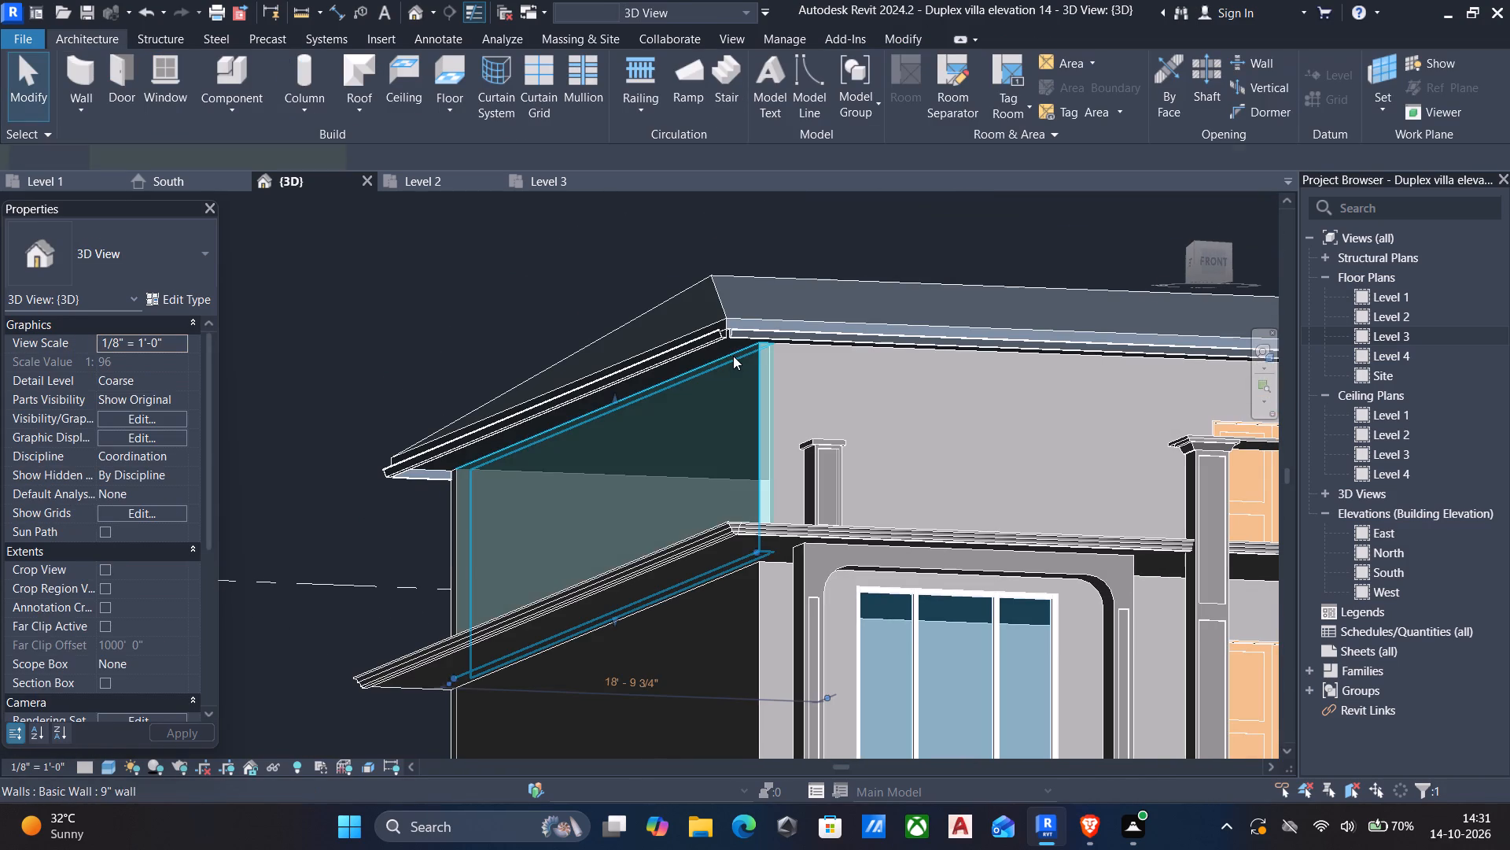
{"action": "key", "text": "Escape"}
Examine the villa's front facade, roof eaves and porch from an angled view and straight from the front.
{"action": "scroll", "coordinate": [587, 270], "scroll_direction": "down", "scroll_amount": 5}
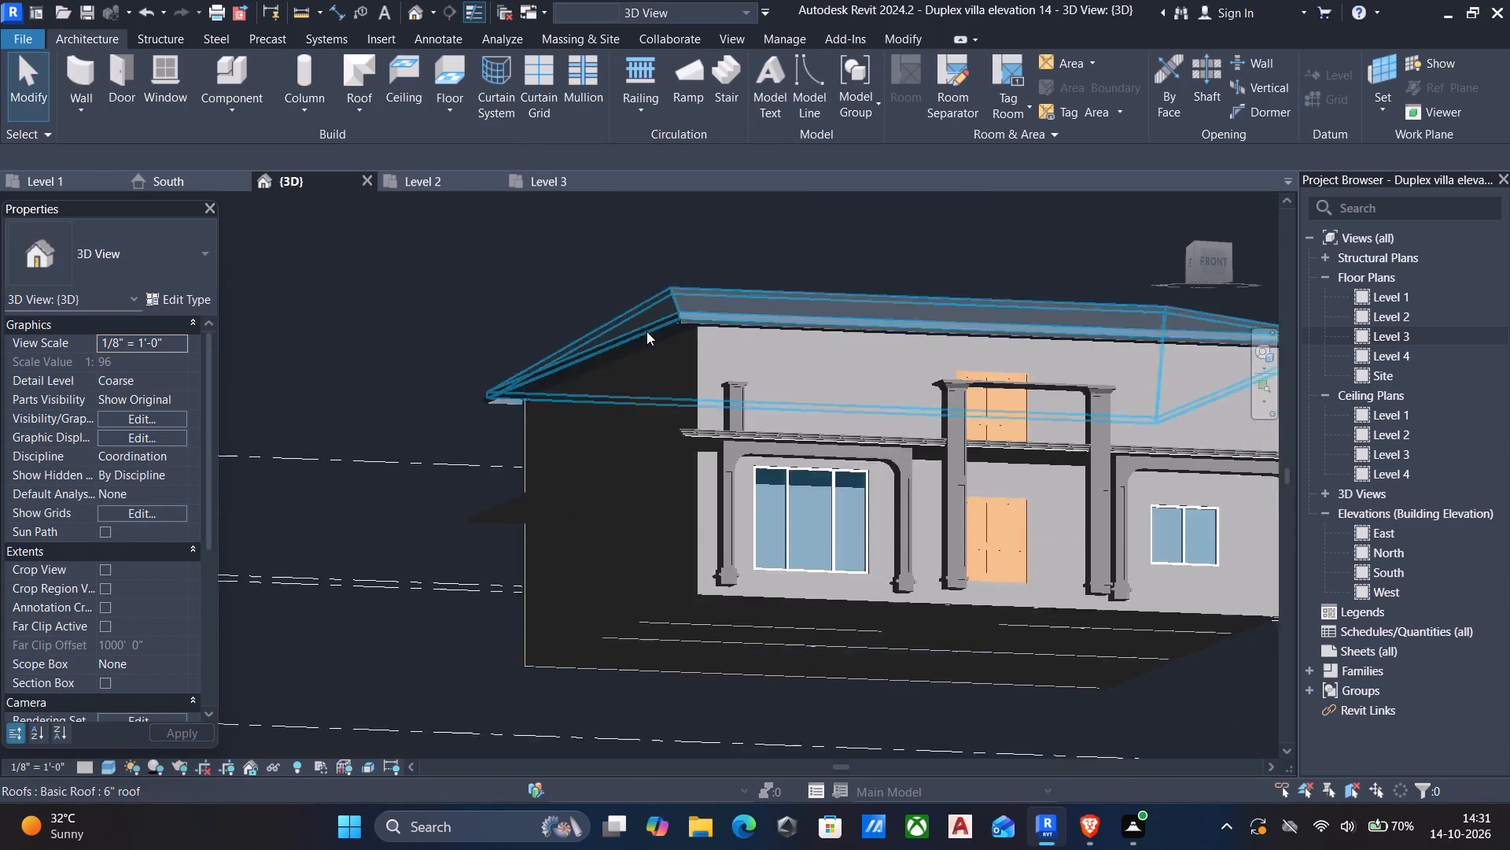
{"action": "middle_click_drag", "start_coordinate": [645, 329], "coordinate": [750, 445], "text": "shift"}
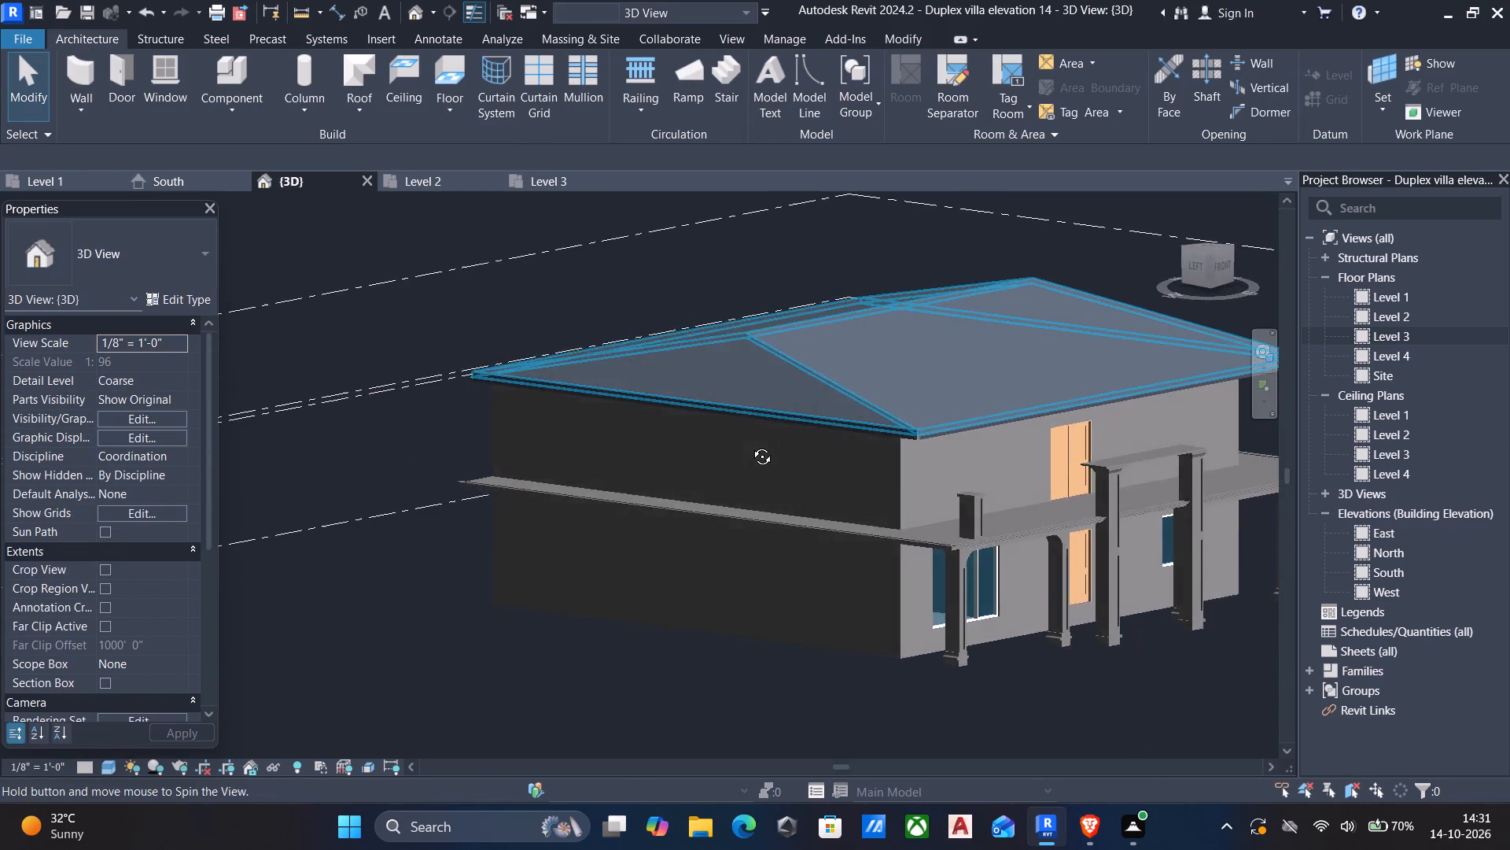
{"action": "middle_click_drag", "start_coordinate": [750, 445], "coordinate": [562, 431], "text": "shift"}
{"action": "middle_click_drag", "start_coordinate": [689, 447], "coordinate": [716, 394], "text": "shift"}
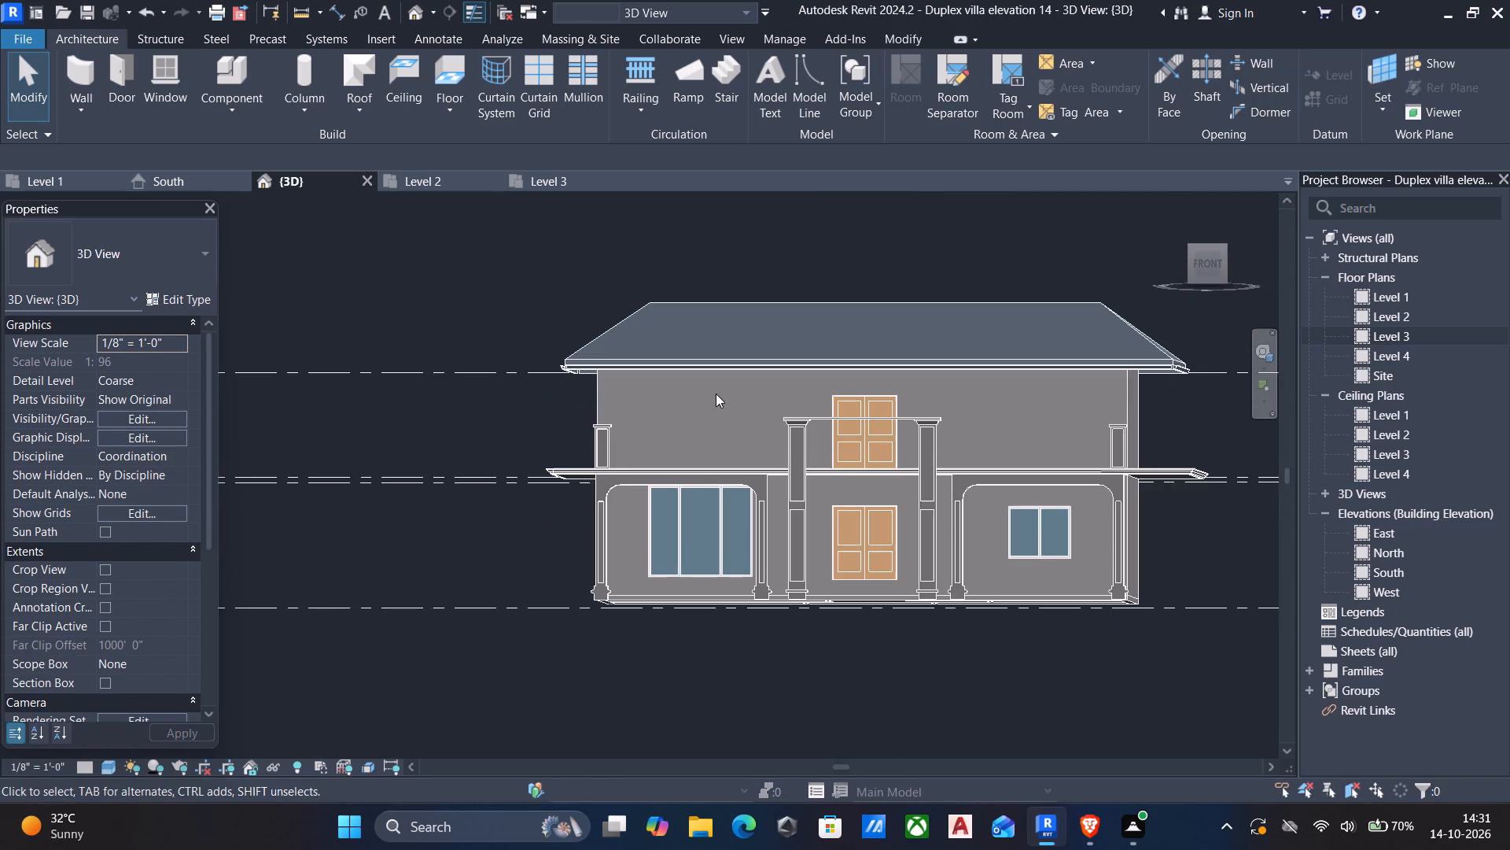
{"action": "middle_click_drag", "start_coordinate": [848, 406], "coordinate": [731, 412]}
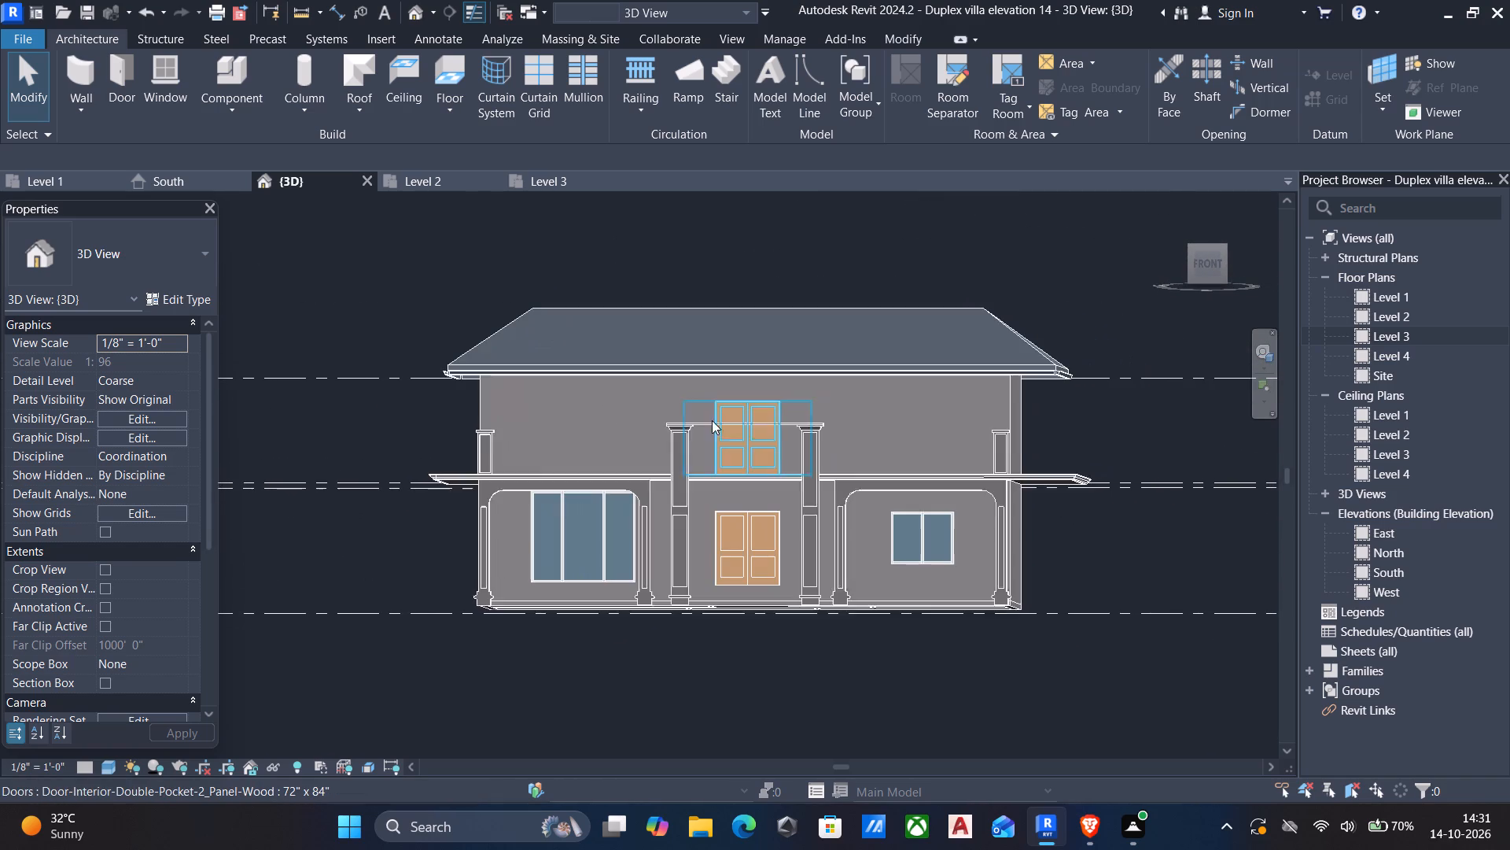
{"action": "scroll", "coordinate": [727, 420], "scroll_direction": "up", "scroll_amount": 2}
{"action": "scroll", "coordinate": [683, 479], "scroll_direction": "down", "scroll_amount": 4}
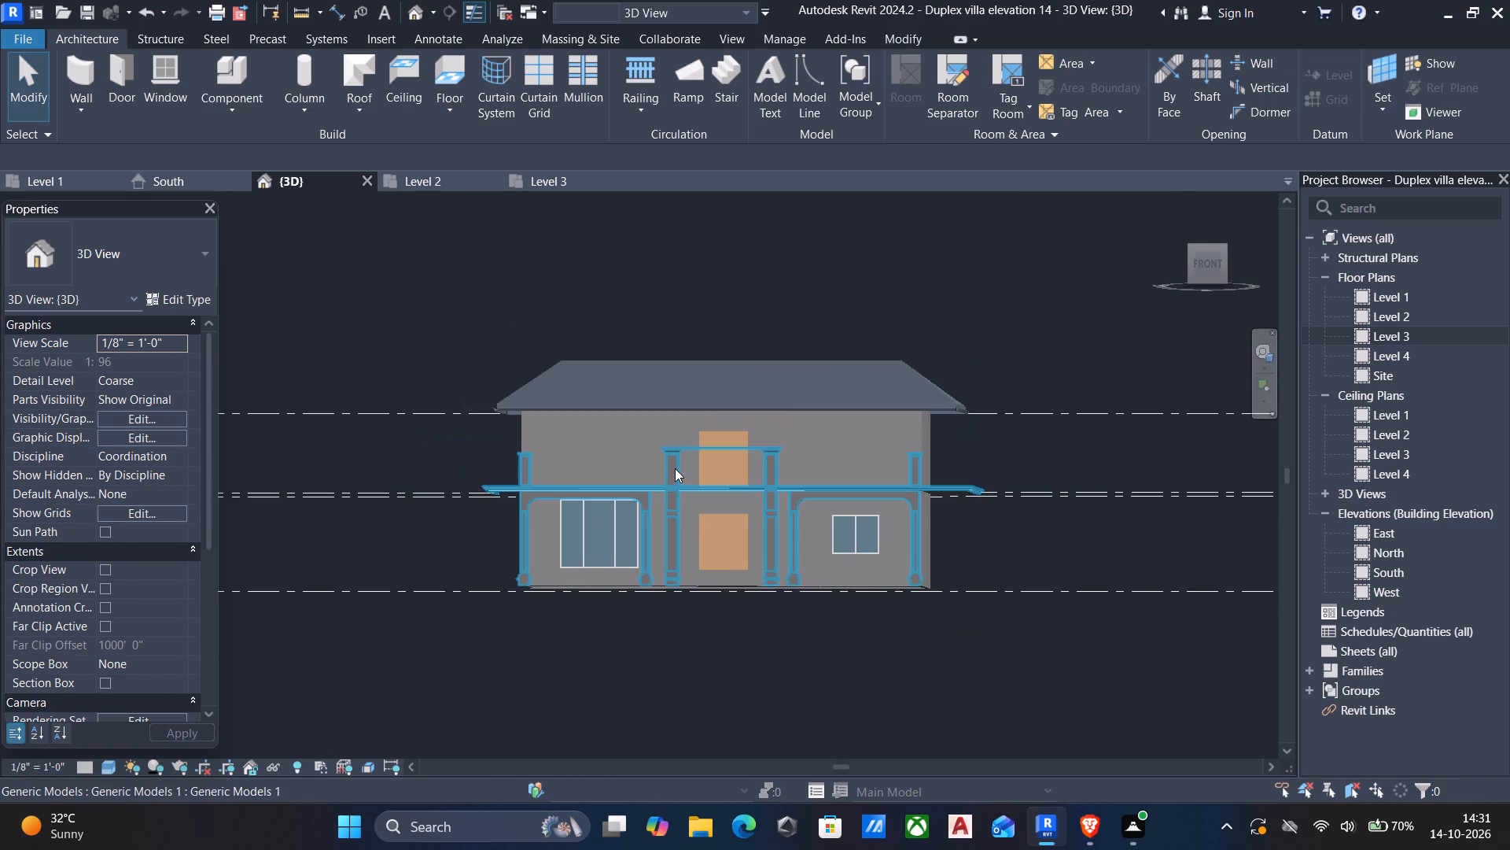
Open the front porch and columns generic model for in-place editing.
{"action": "middle_click_drag", "start_coordinate": [675, 469], "coordinate": [848, 665], "text": "shift"}
{"action": "scroll", "coordinate": [675, 469], "scroll_direction": "down", "scroll_amount": 1, "text": "shift"}
{"action": "scroll", "coordinate": [922, 526], "scroll_direction": "up", "scroll_amount": 5}
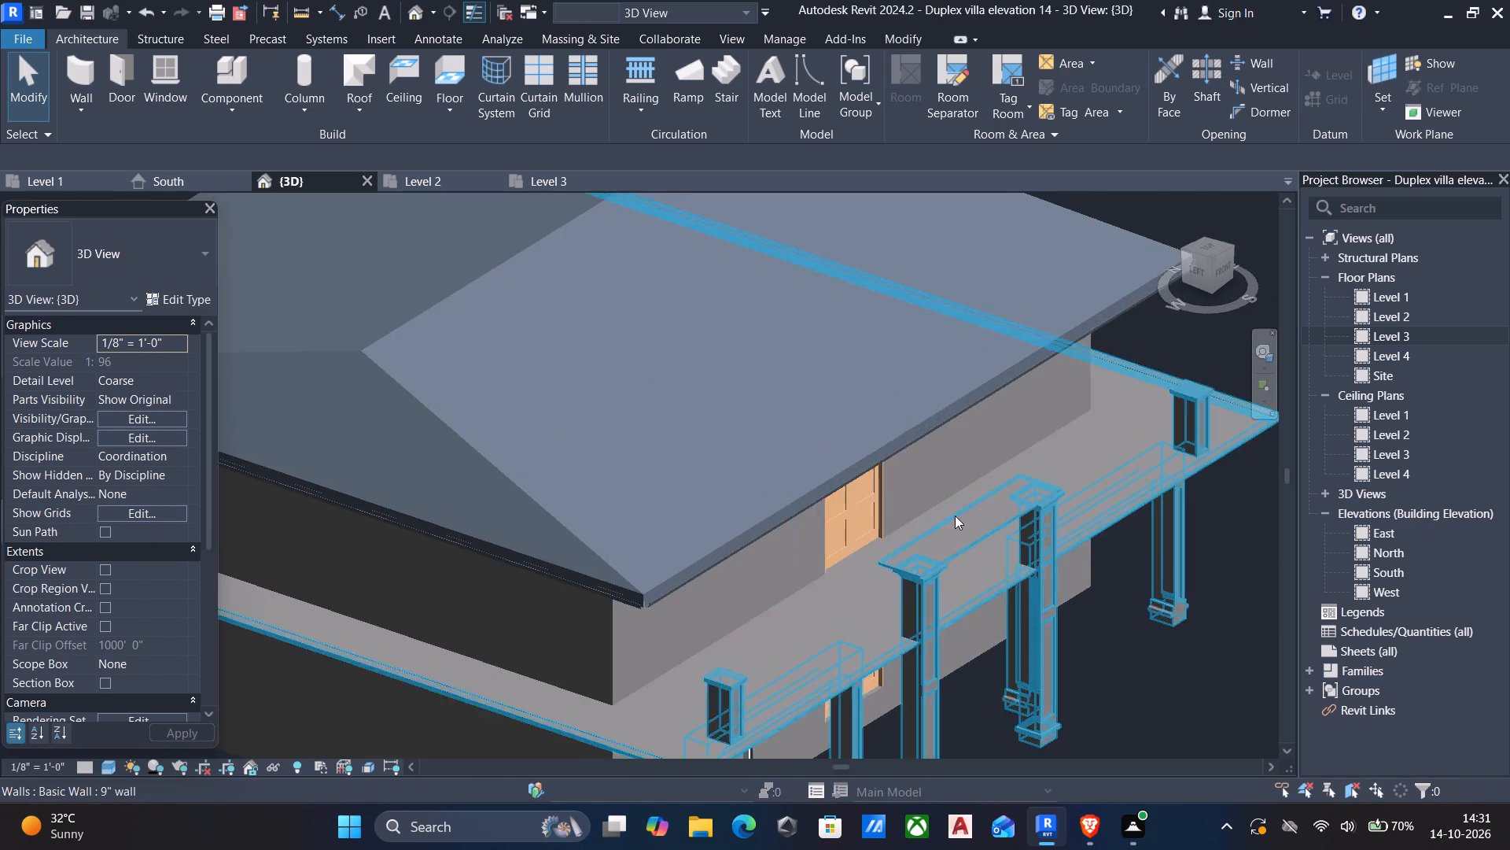
{"action": "left_click", "coordinate": [981, 531]}
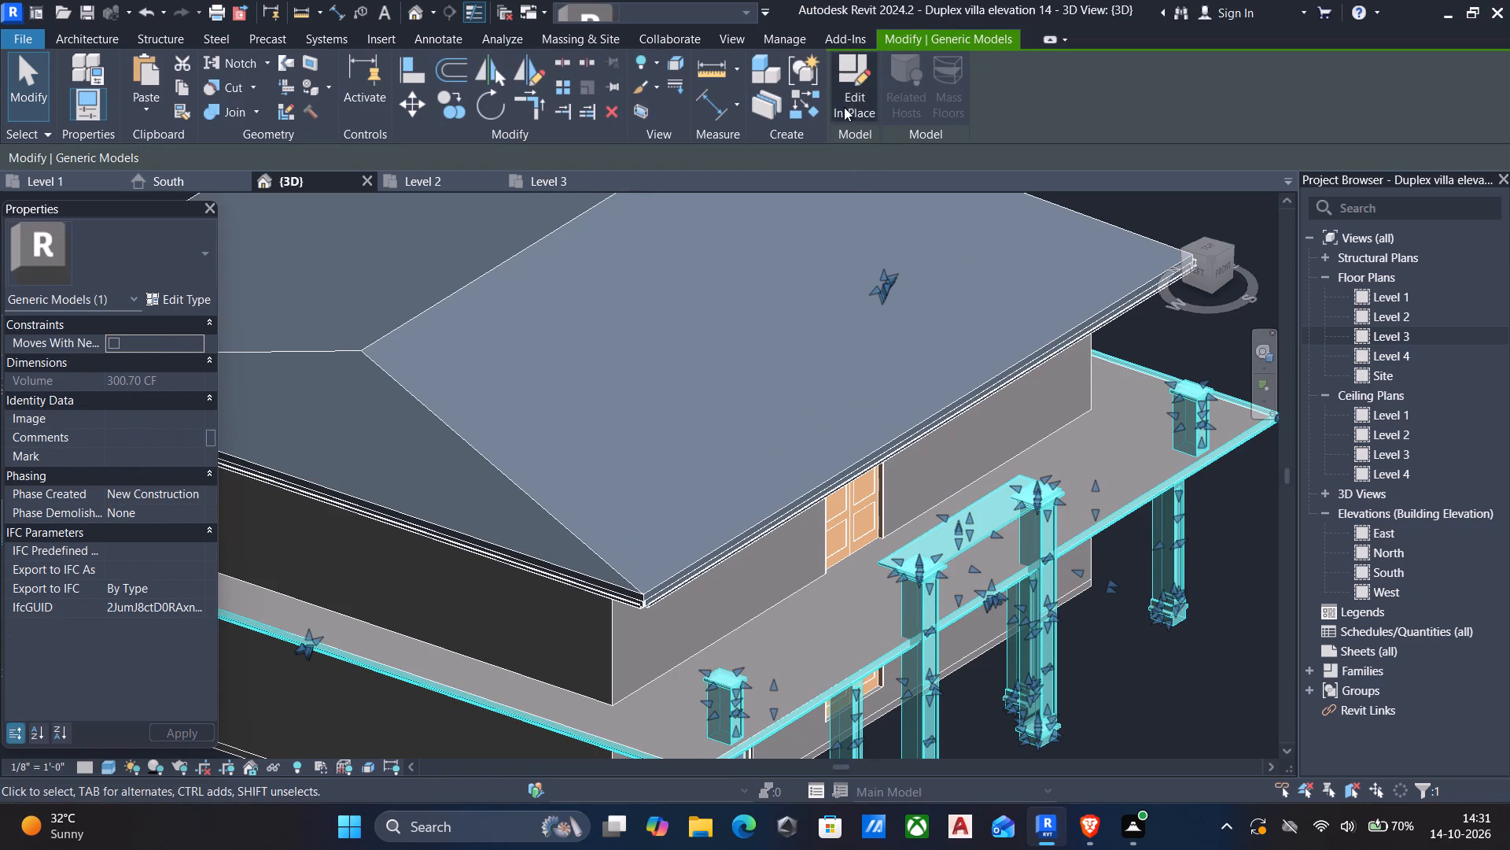
{"action": "left_click", "coordinate": [839, 96]}
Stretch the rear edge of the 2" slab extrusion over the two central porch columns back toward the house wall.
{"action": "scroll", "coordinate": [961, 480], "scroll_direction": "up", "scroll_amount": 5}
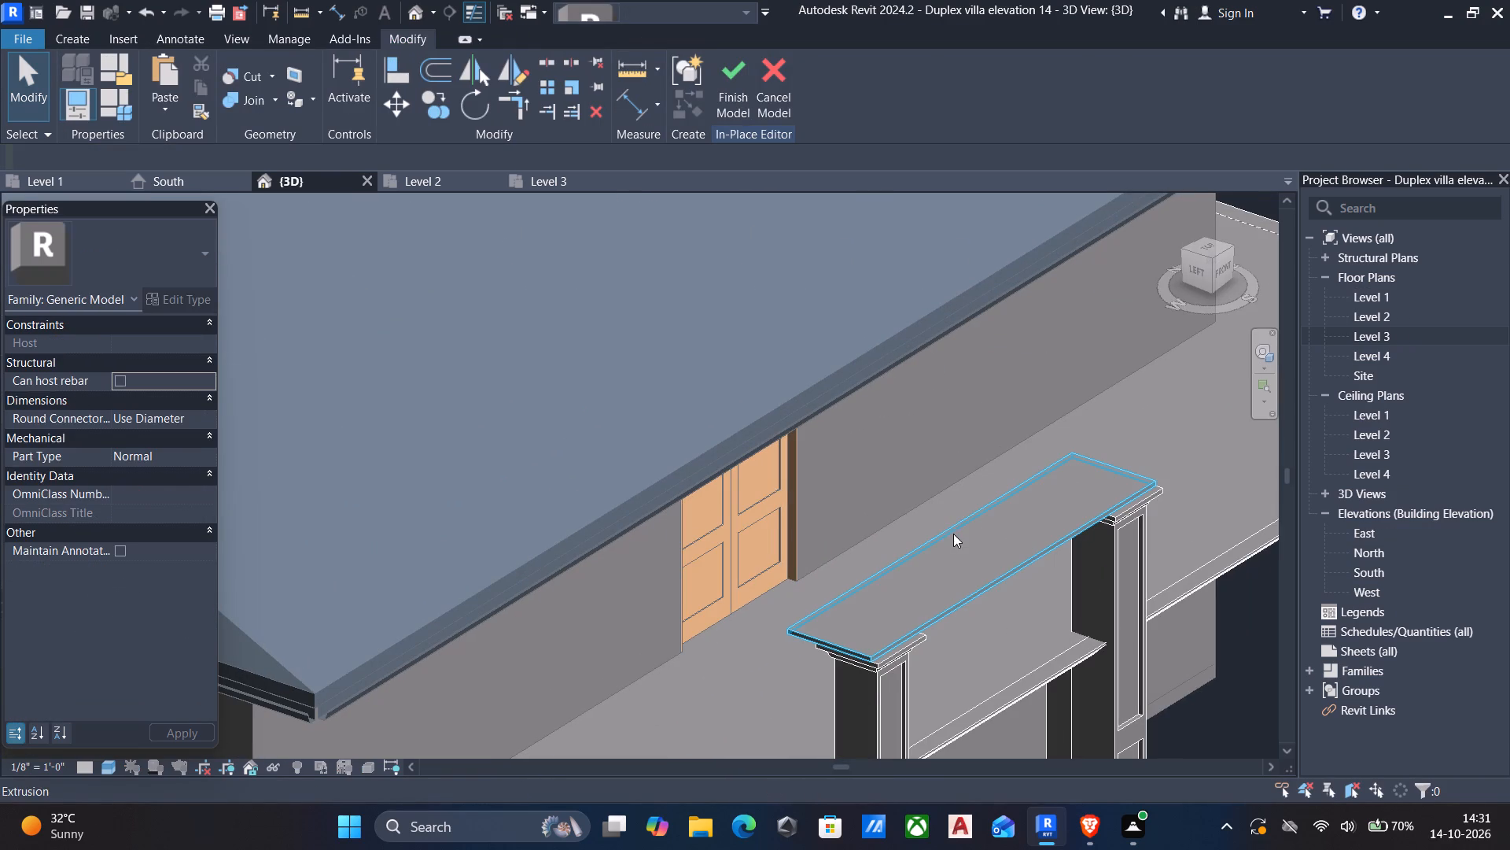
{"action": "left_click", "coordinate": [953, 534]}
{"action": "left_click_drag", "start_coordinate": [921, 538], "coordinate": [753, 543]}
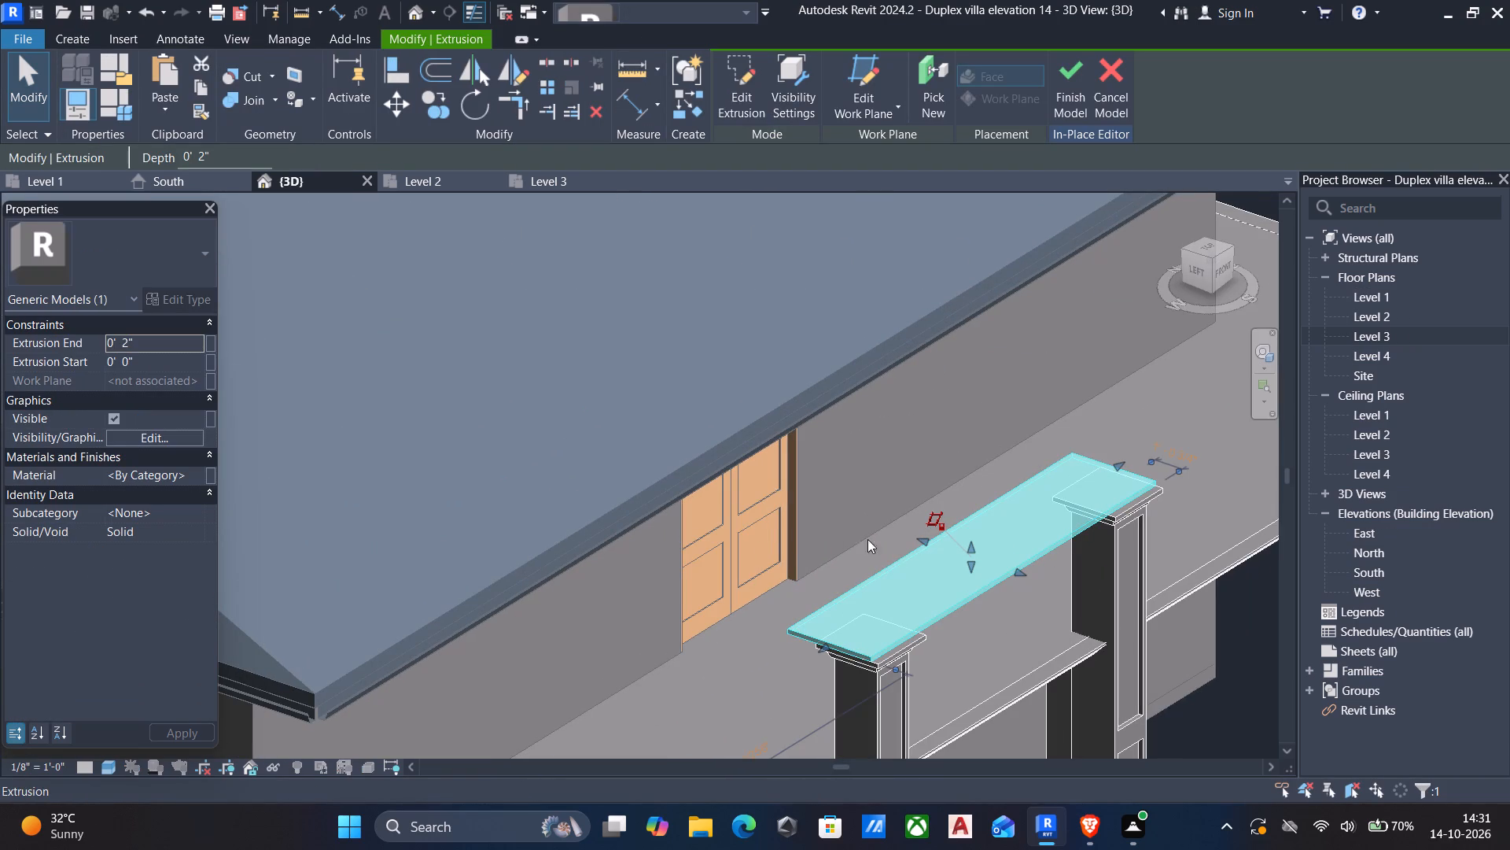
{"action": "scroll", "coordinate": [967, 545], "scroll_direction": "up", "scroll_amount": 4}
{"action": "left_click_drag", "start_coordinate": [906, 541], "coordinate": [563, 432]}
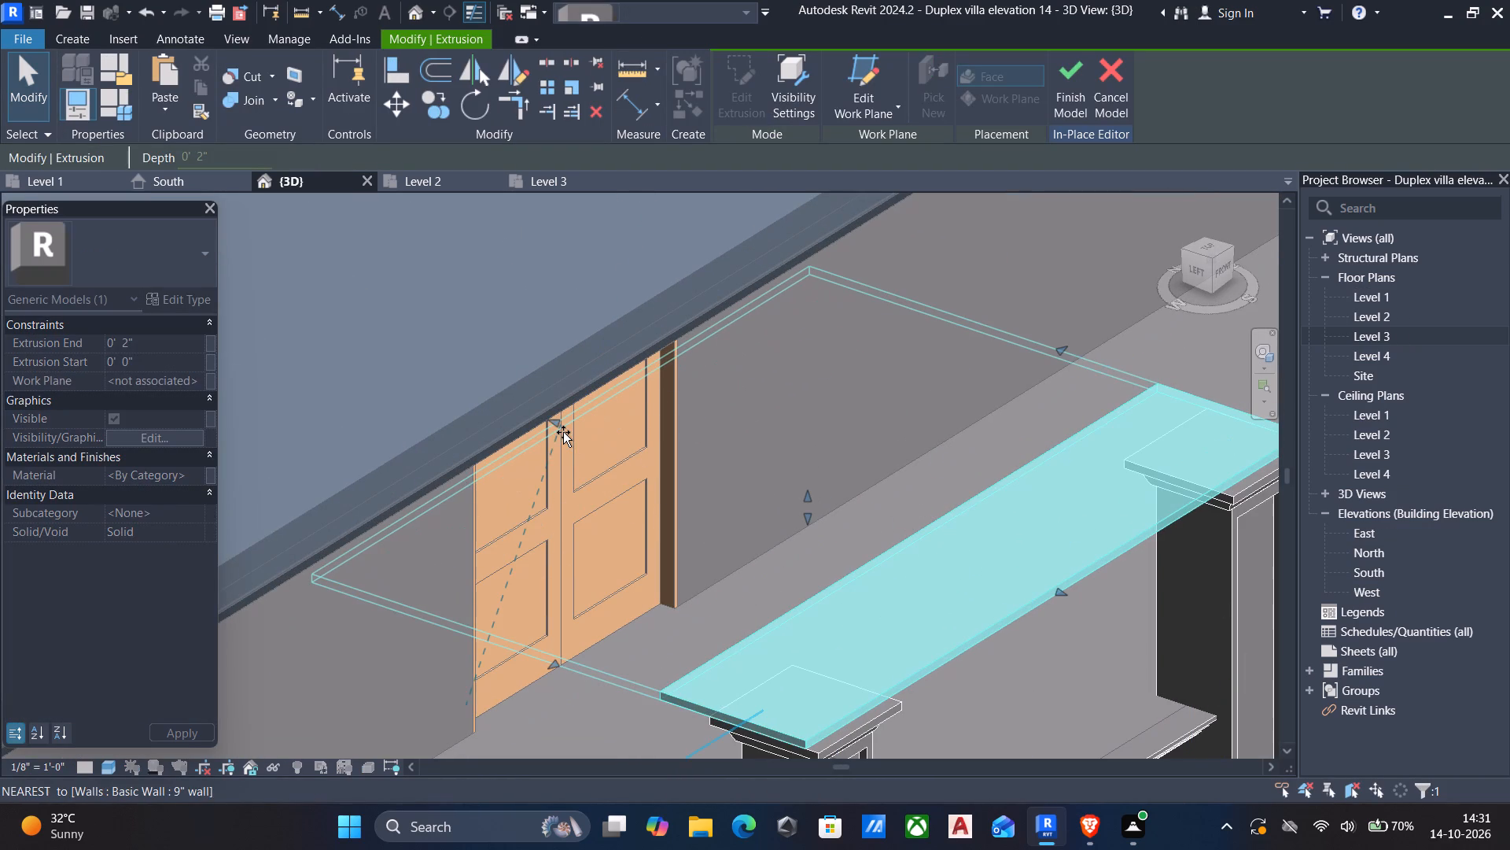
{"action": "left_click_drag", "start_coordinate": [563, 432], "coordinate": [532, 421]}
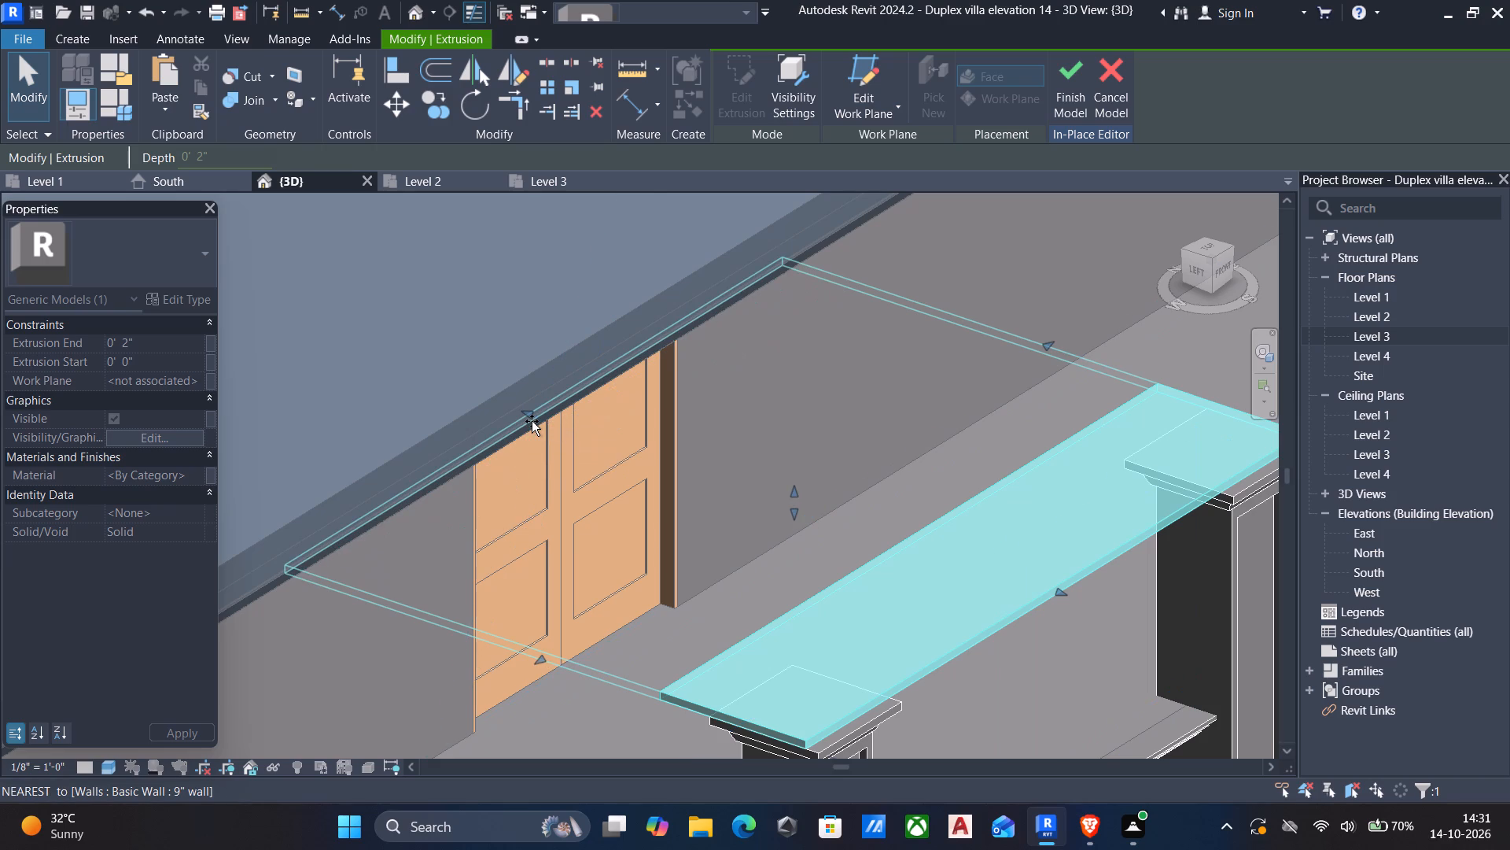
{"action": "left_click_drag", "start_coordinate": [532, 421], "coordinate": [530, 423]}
Pull the rear edge of the 2" slab extrusion forward until it lines up with the back of the two central column caps.
{"action": "scroll", "coordinate": [623, 457], "scroll_direction": "down", "scroll_amount": 3}
{"action": "middle_click_drag", "start_coordinate": [623, 468], "coordinate": [660, 380], "text": "shift"}
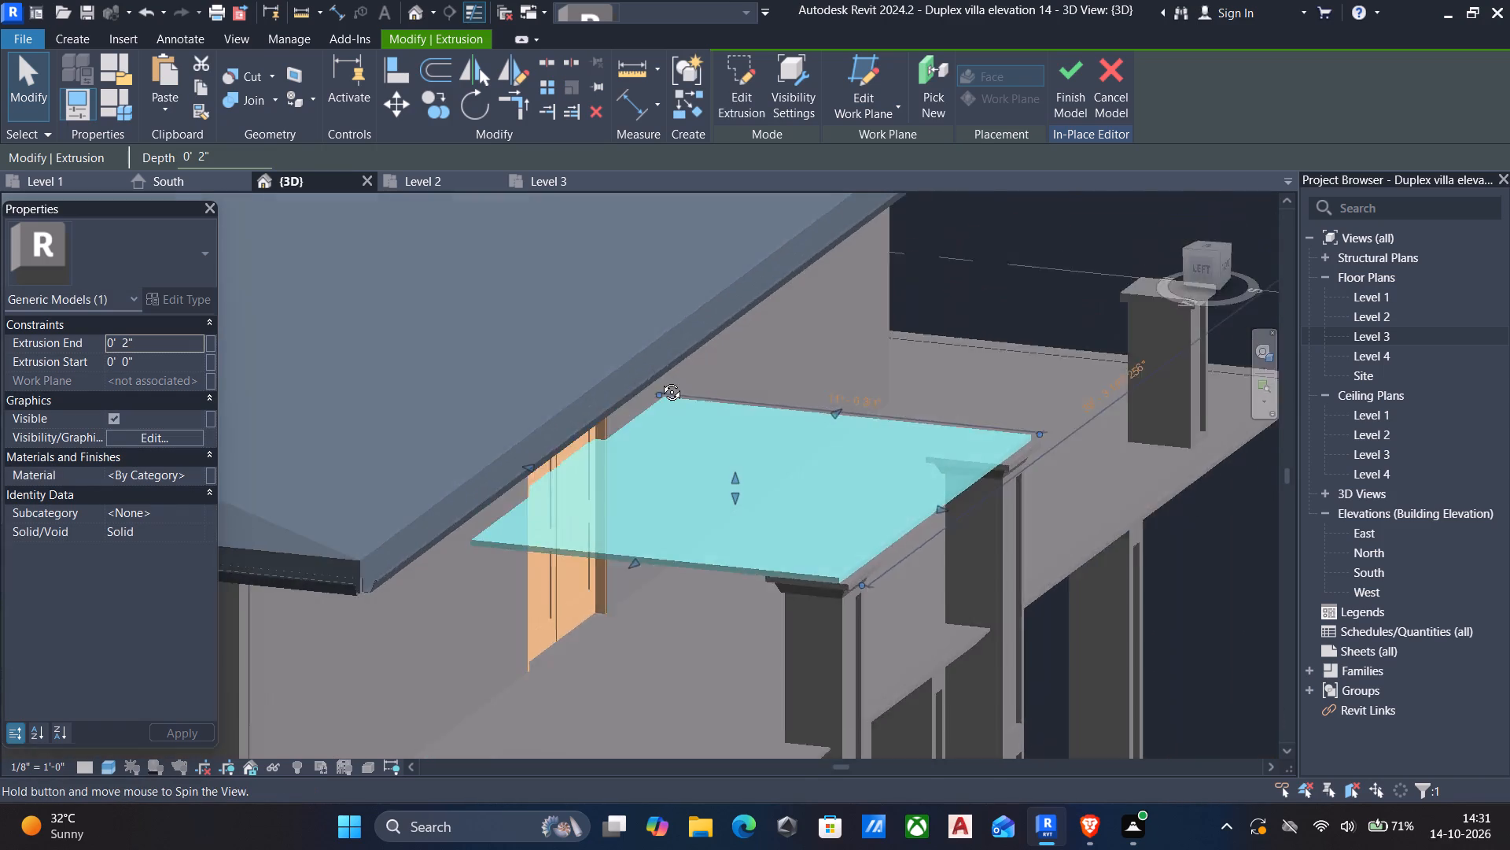
{"action": "middle_click_drag", "start_coordinate": [660, 380], "coordinate": [362, 297], "text": "shift"}
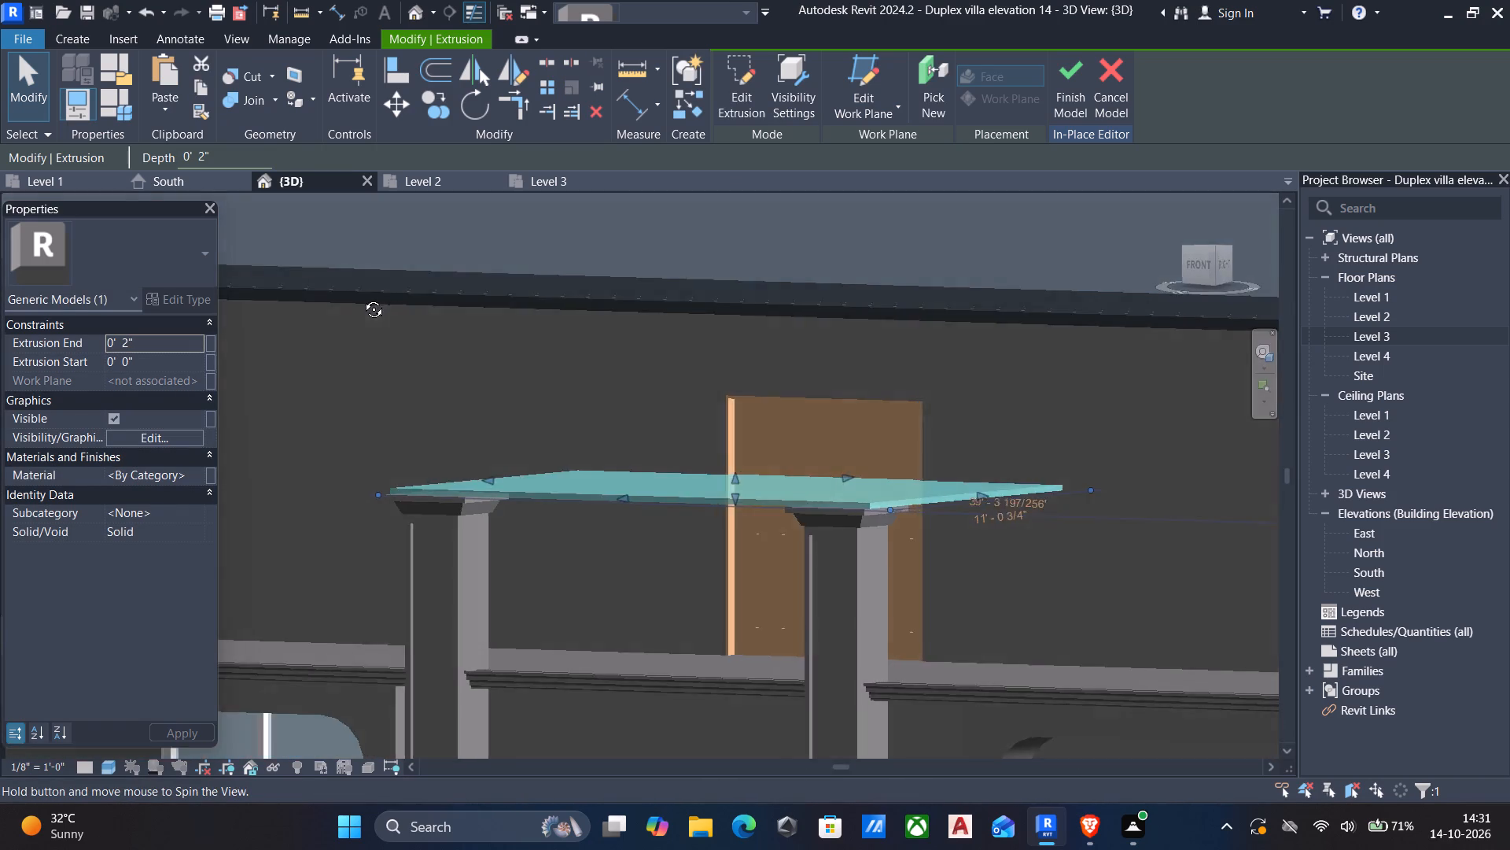
{"action": "middle_click_drag", "start_coordinate": [362, 297], "coordinate": [423, 327], "text": "shift"}
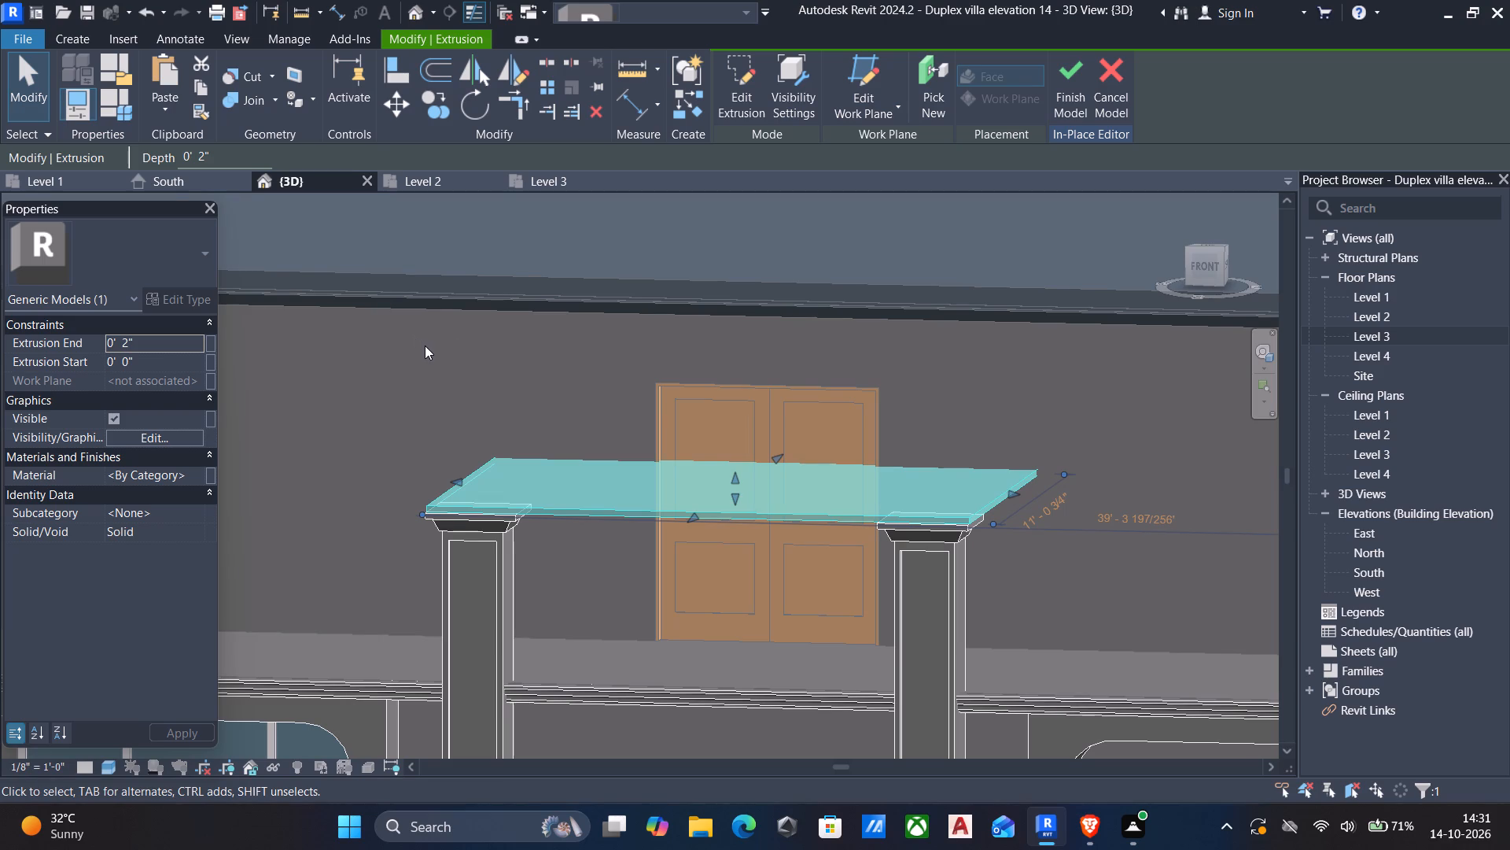
{"action": "scroll", "coordinate": [527, 430], "scroll_direction": "down", "scroll_amount": 3}
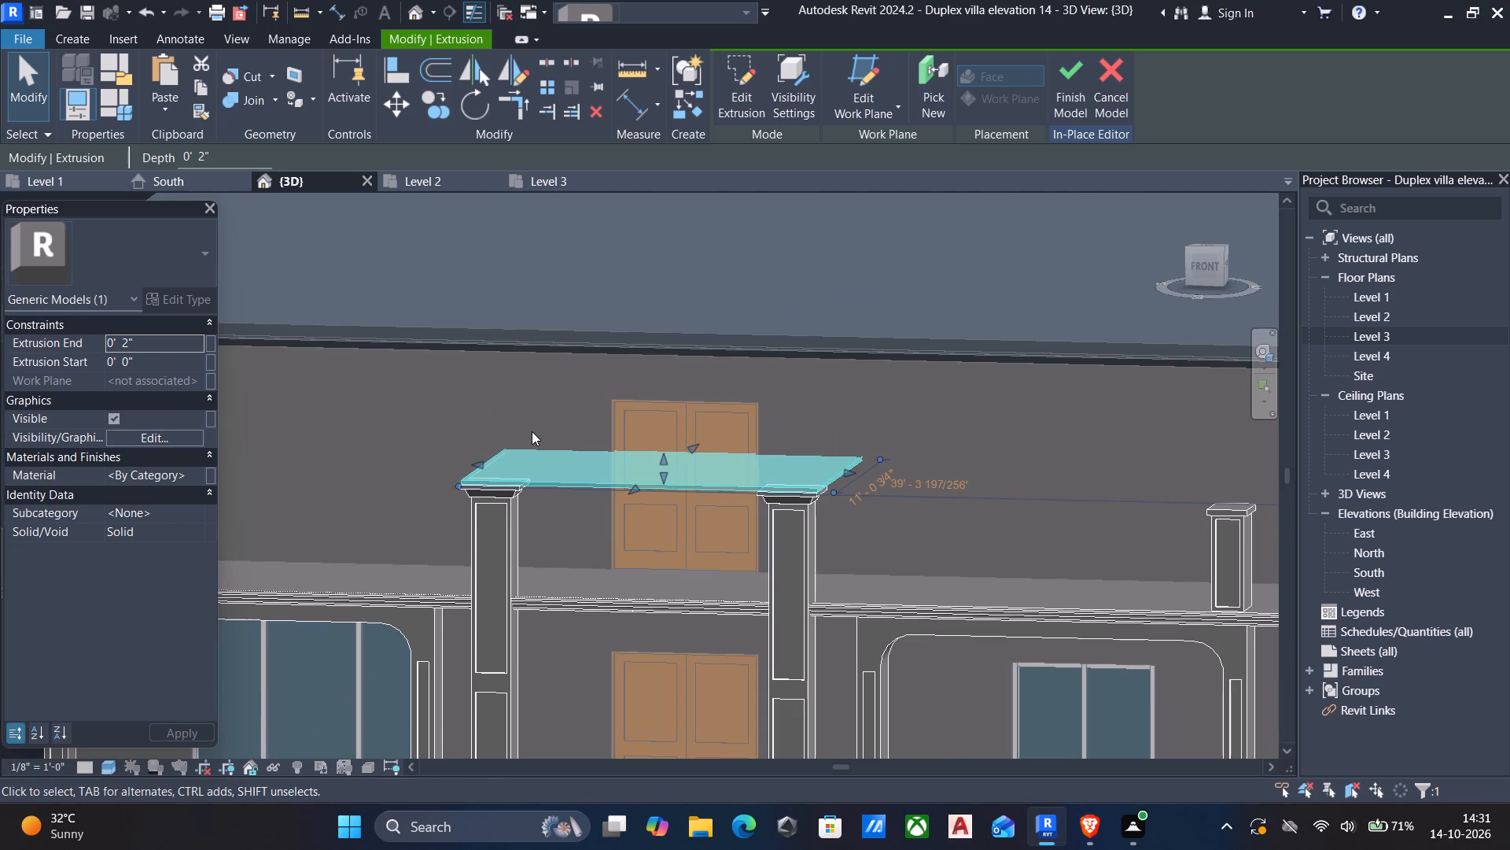
{"action": "scroll", "coordinate": [686, 450], "scroll_direction": "up", "scroll_amount": 3}
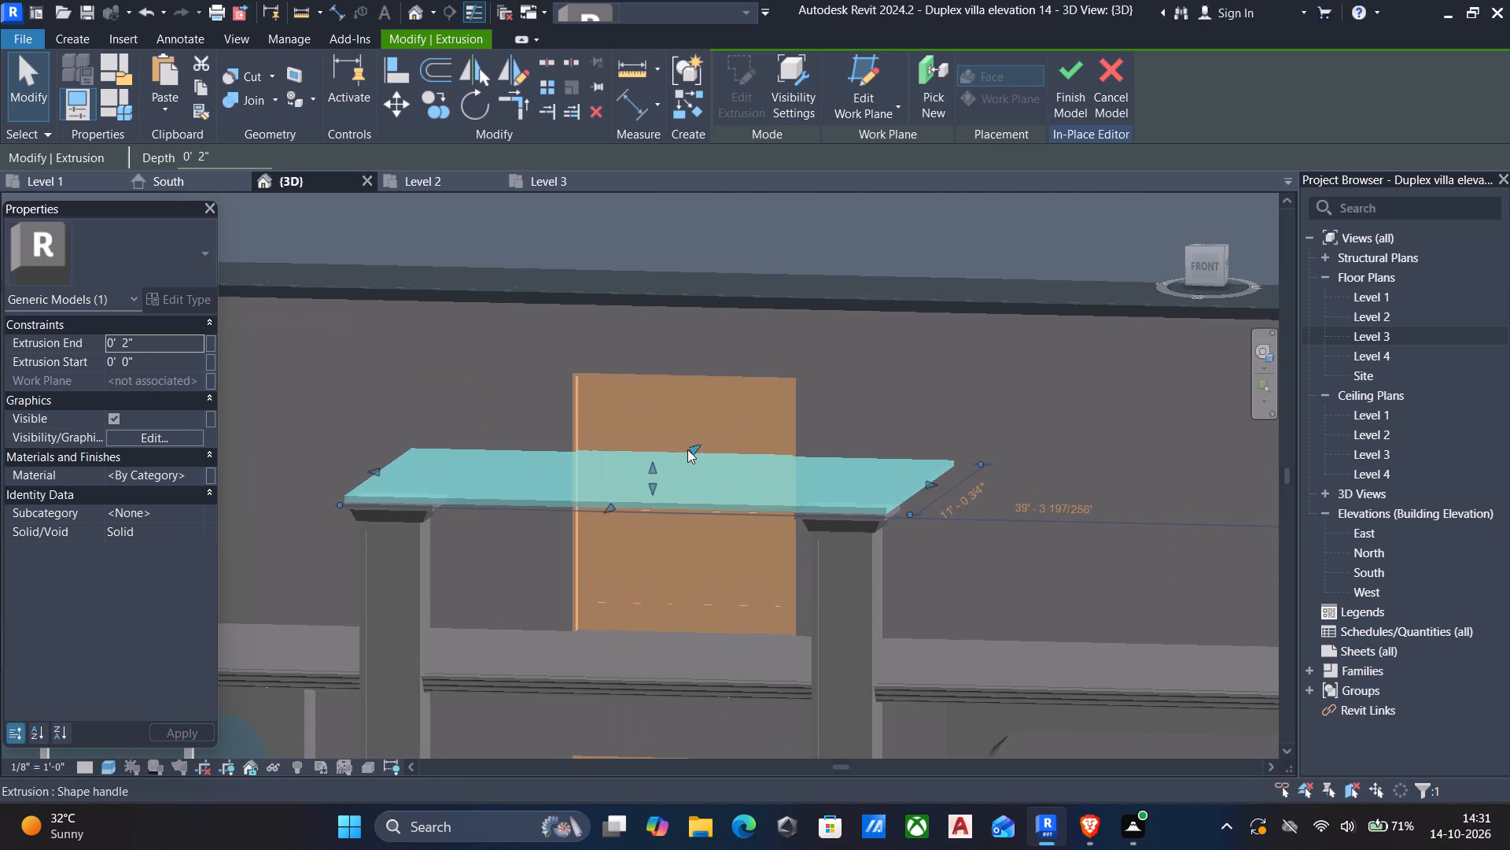
{"action": "scroll", "coordinate": [687, 449], "scroll_direction": "down", "scroll_amount": 1}
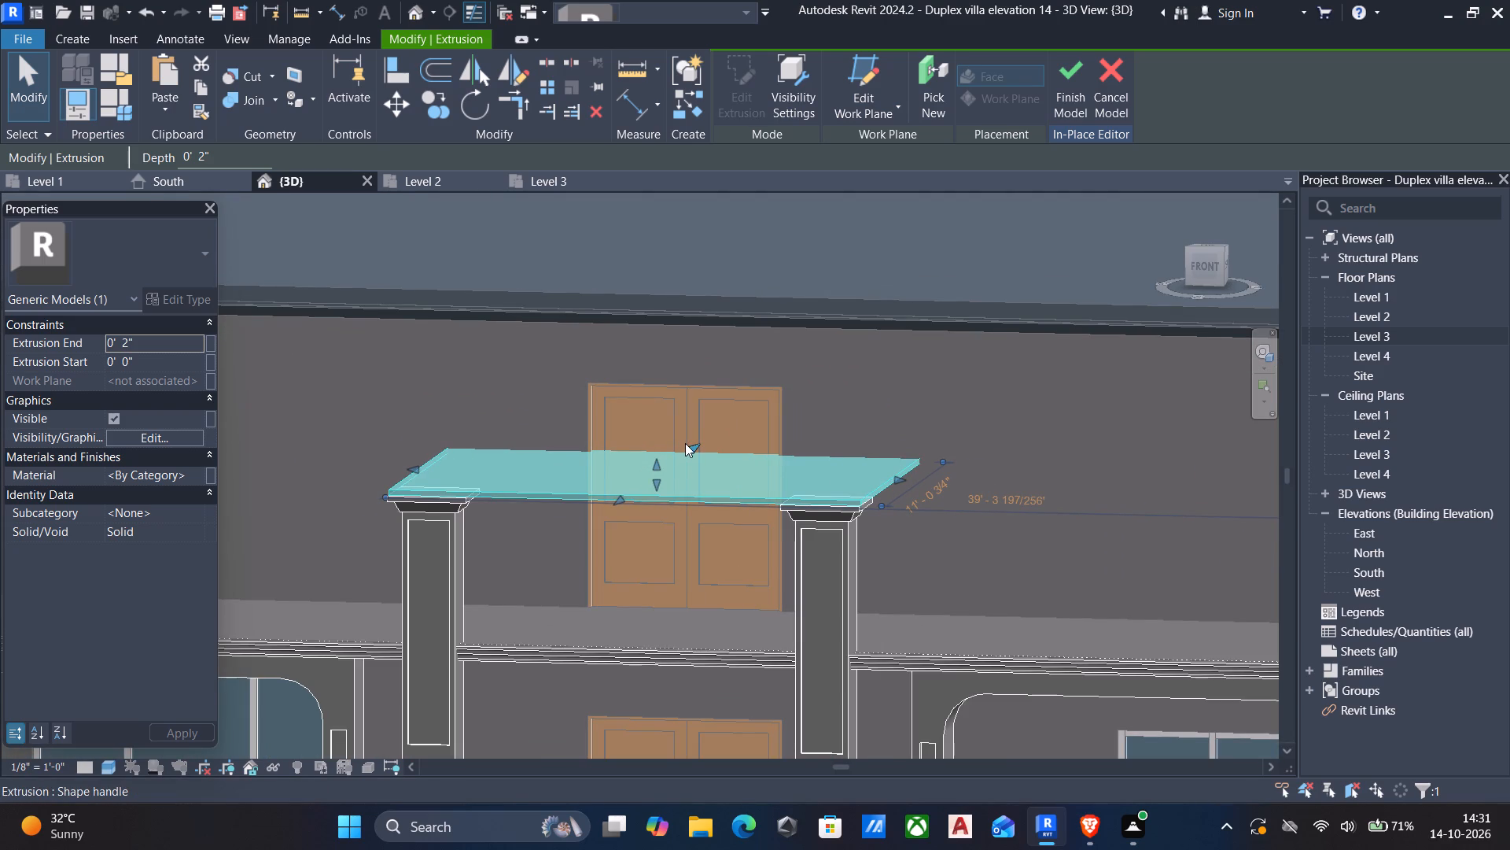
{"action": "left_click_drag", "start_coordinate": [697, 448], "coordinate": [681, 503]}
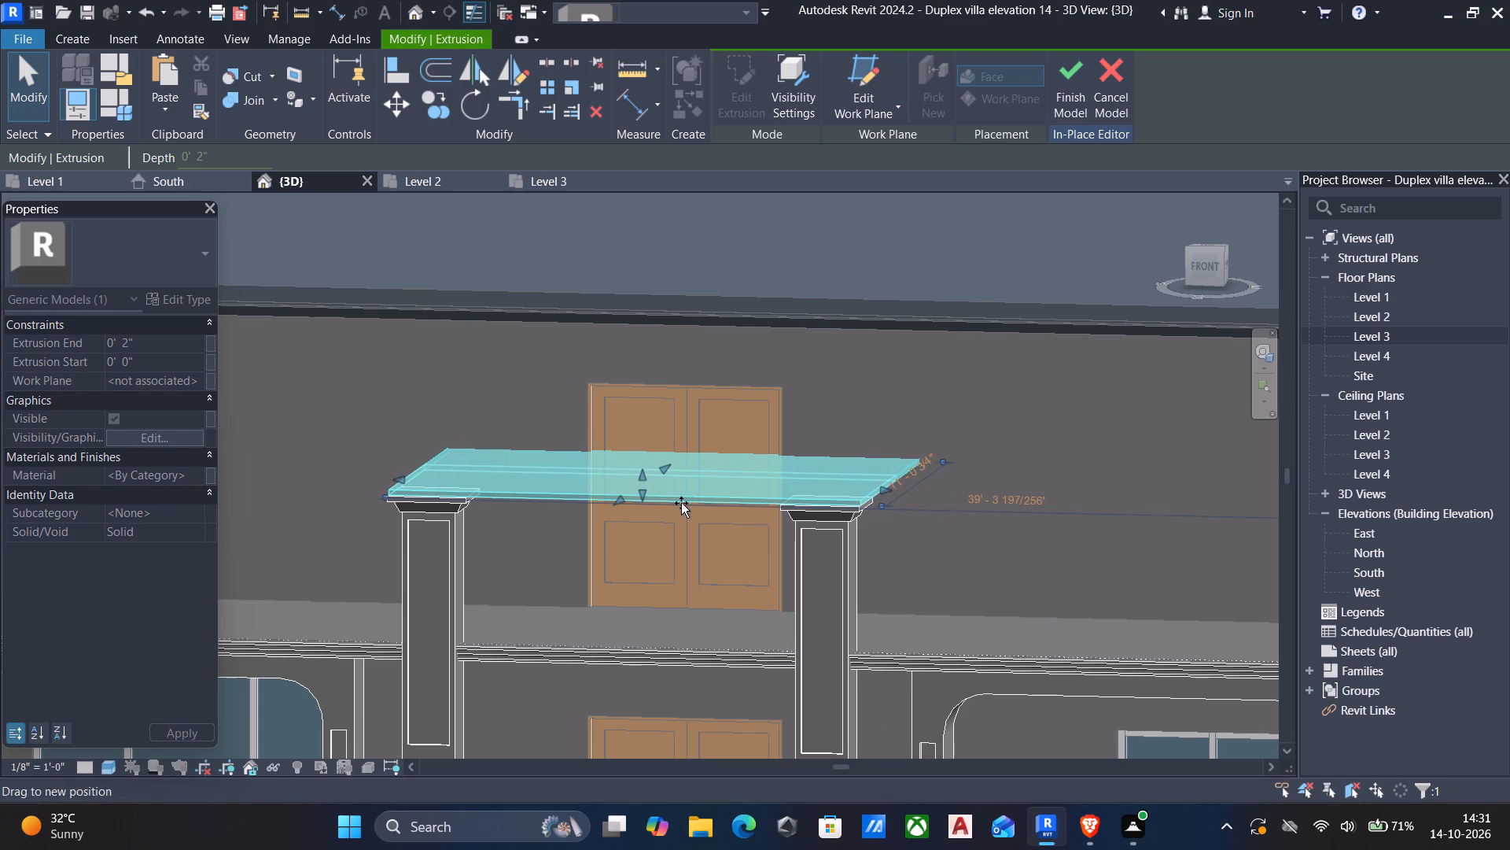
{"action": "left_click_drag", "start_coordinate": [681, 503], "coordinate": [678, 521]}
{"action": "scroll", "coordinate": [668, 551], "scroll_direction": "down", "scroll_amount": 3}
{"action": "middle_click_drag", "start_coordinate": [668, 553], "coordinate": [996, 656], "text": "shift"}
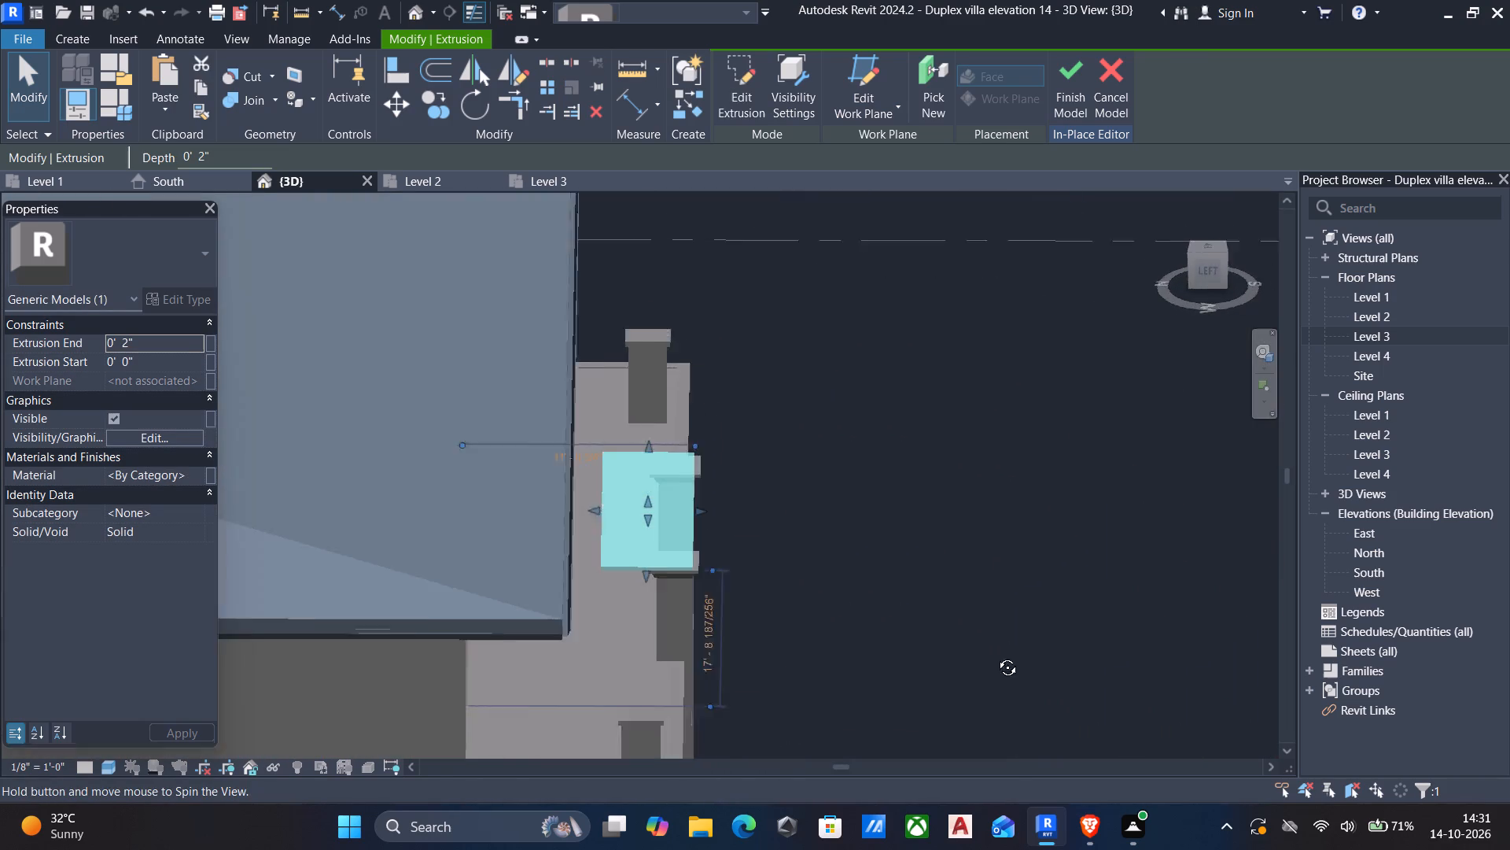
{"action": "middle_click_drag", "start_coordinate": [996, 656], "coordinate": [1006, 657], "text": "shift"}
{"action": "middle_click_drag", "start_coordinate": [798, 579], "coordinate": [764, 624]}
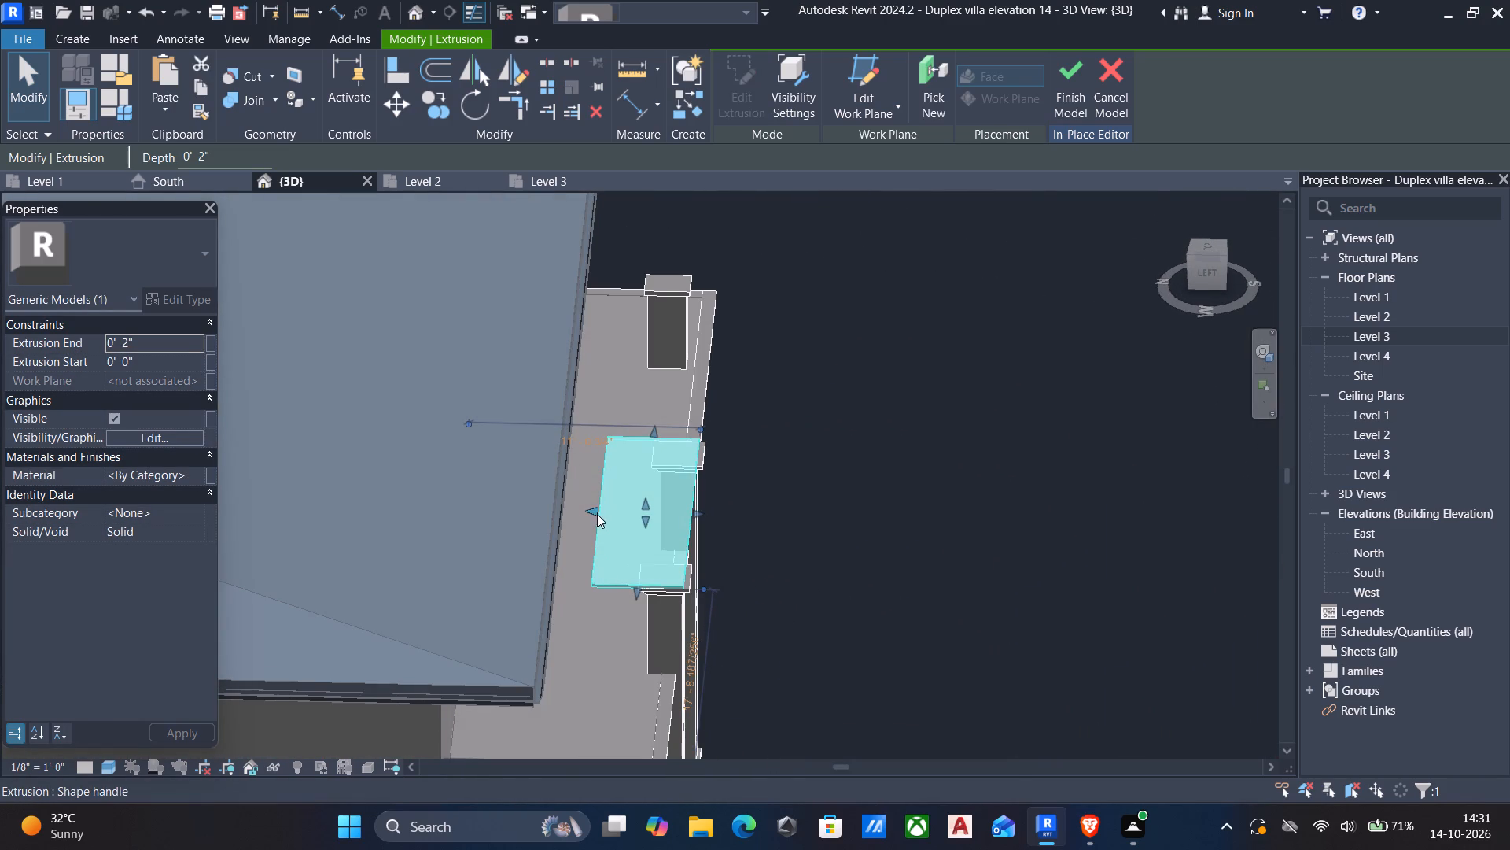
{"action": "left_click_drag", "start_coordinate": [597, 512], "coordinate": [666, 518]}
{"action": "scroll", "coordinate": [668, 511], "scroll_direction": "up", "scroll_amount": 6}
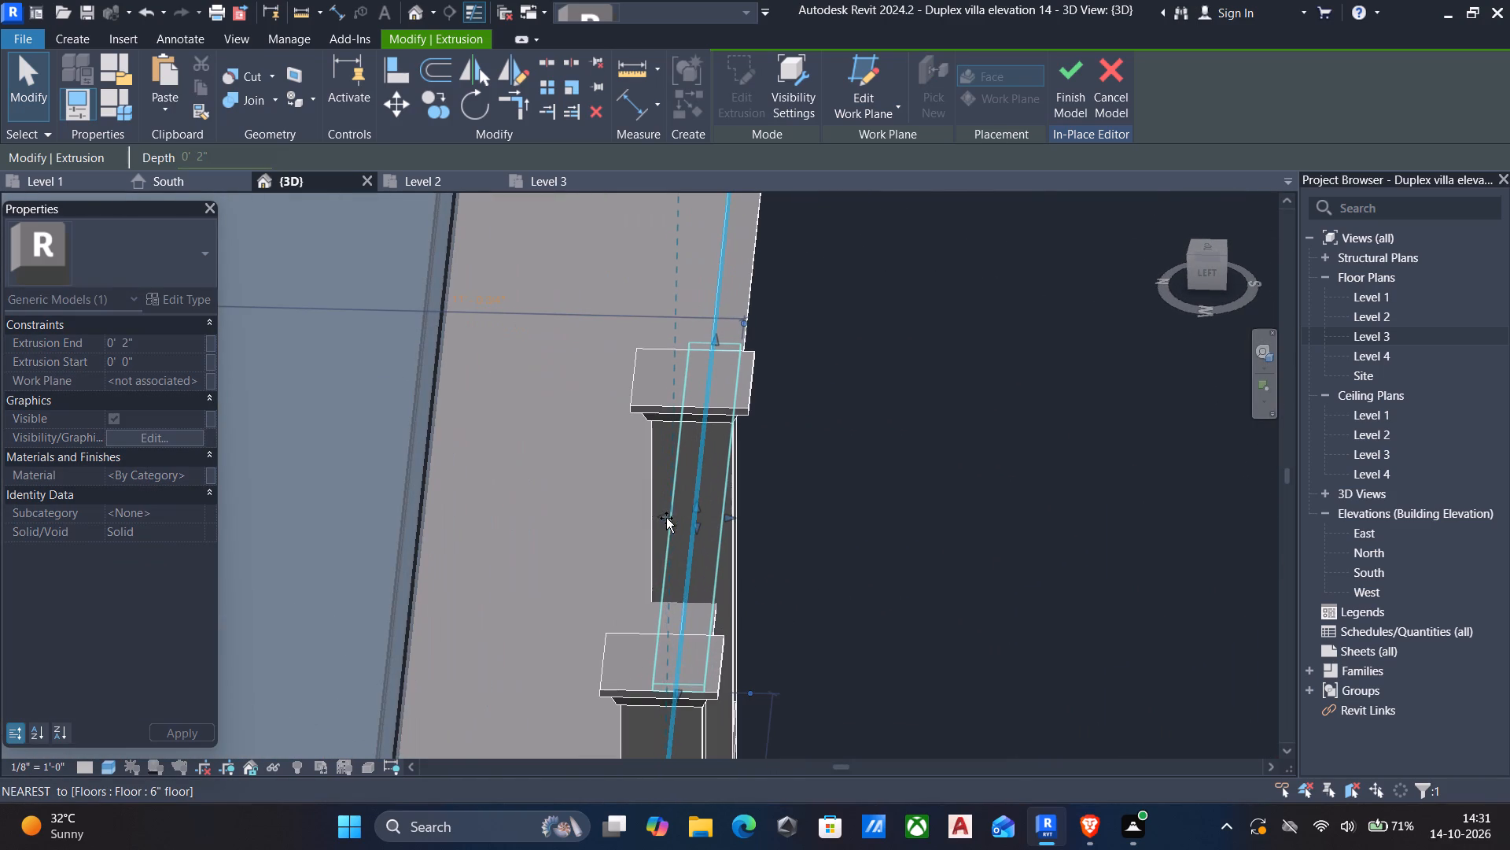
{"action": "left_click_drag", "start_coordinate": [666, 518], "coordinate": [643, 518]}
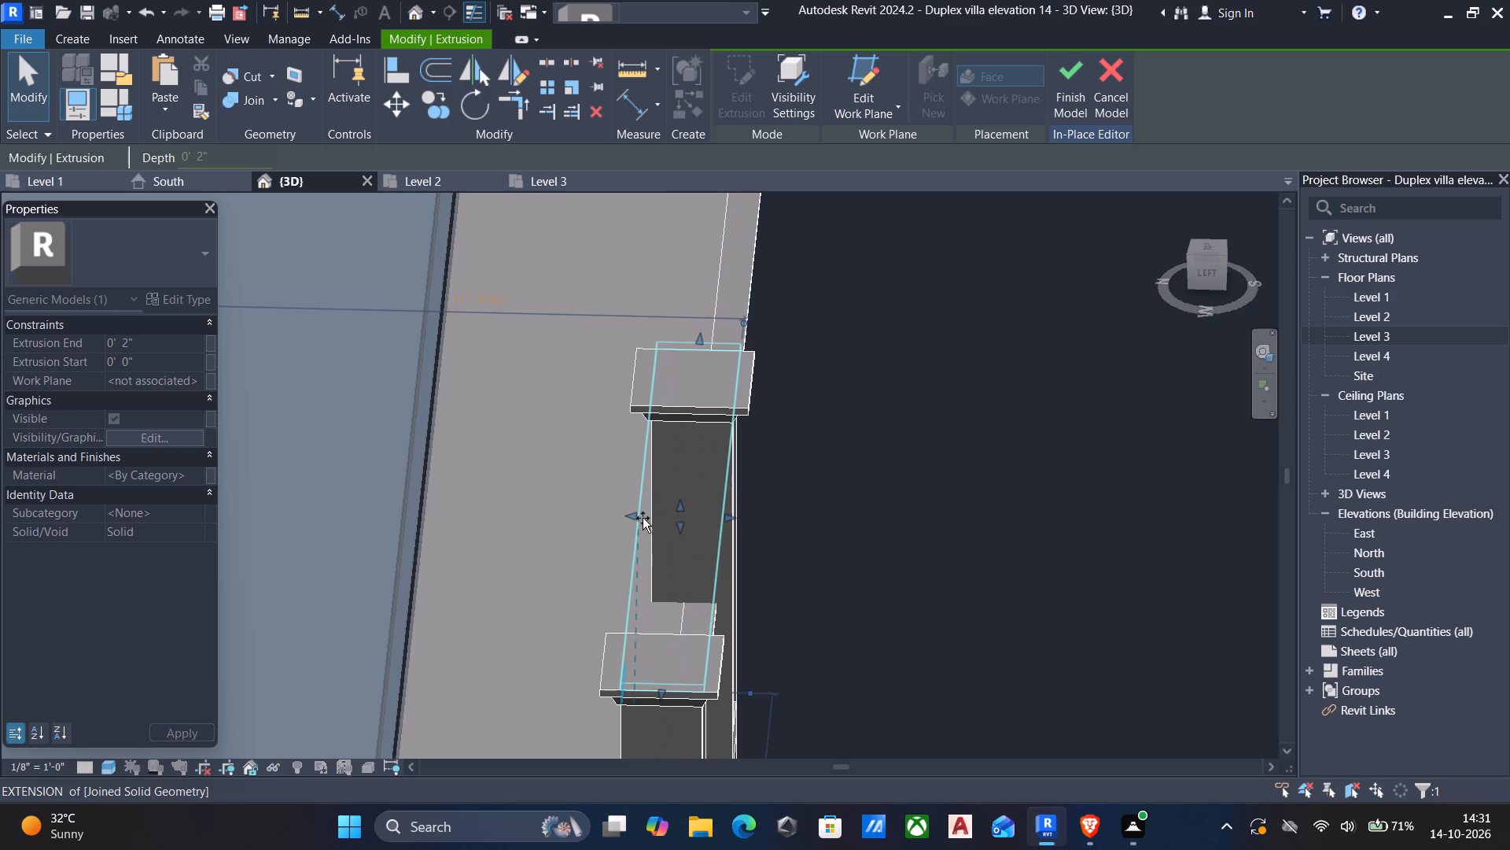
{"action": "left_click_drag", "start_coordinate": [643, 518], "coordinate": [628, 526]}
{"action": "scroll", "coordinate": [637, 519], "scroll_direction": "up", "scroll_amount": 5}
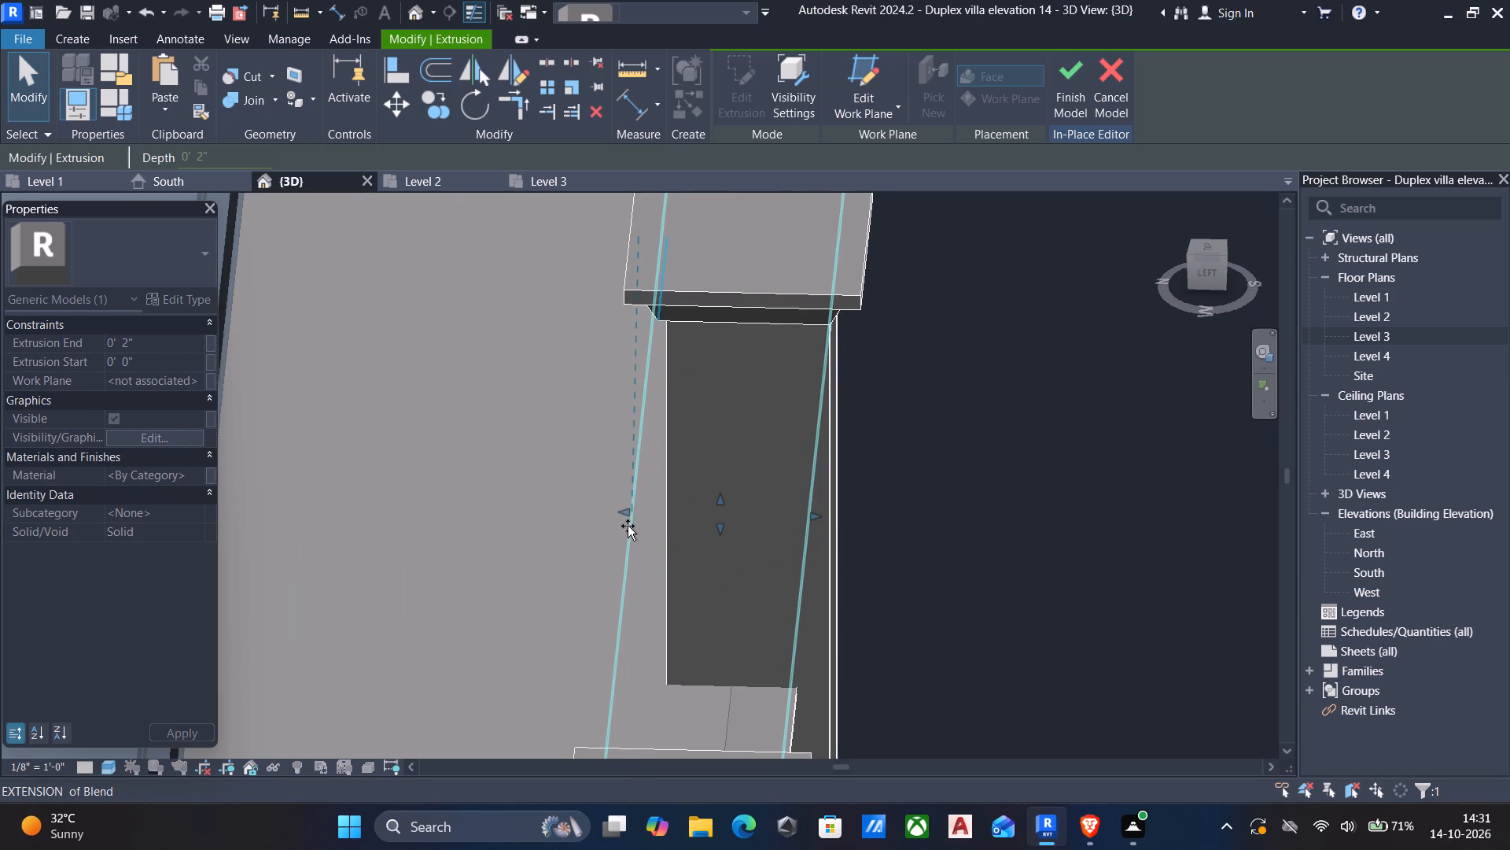
{"action": "left_click_drag", "start_coordinate": [628, 526], "coordinate": [616, 523]}
{"action": "key", "text": "Escape"}
{"action": "scroll", "coordinate": [598, 521], "scroll_direction": "down", "scroll_amount": 7}
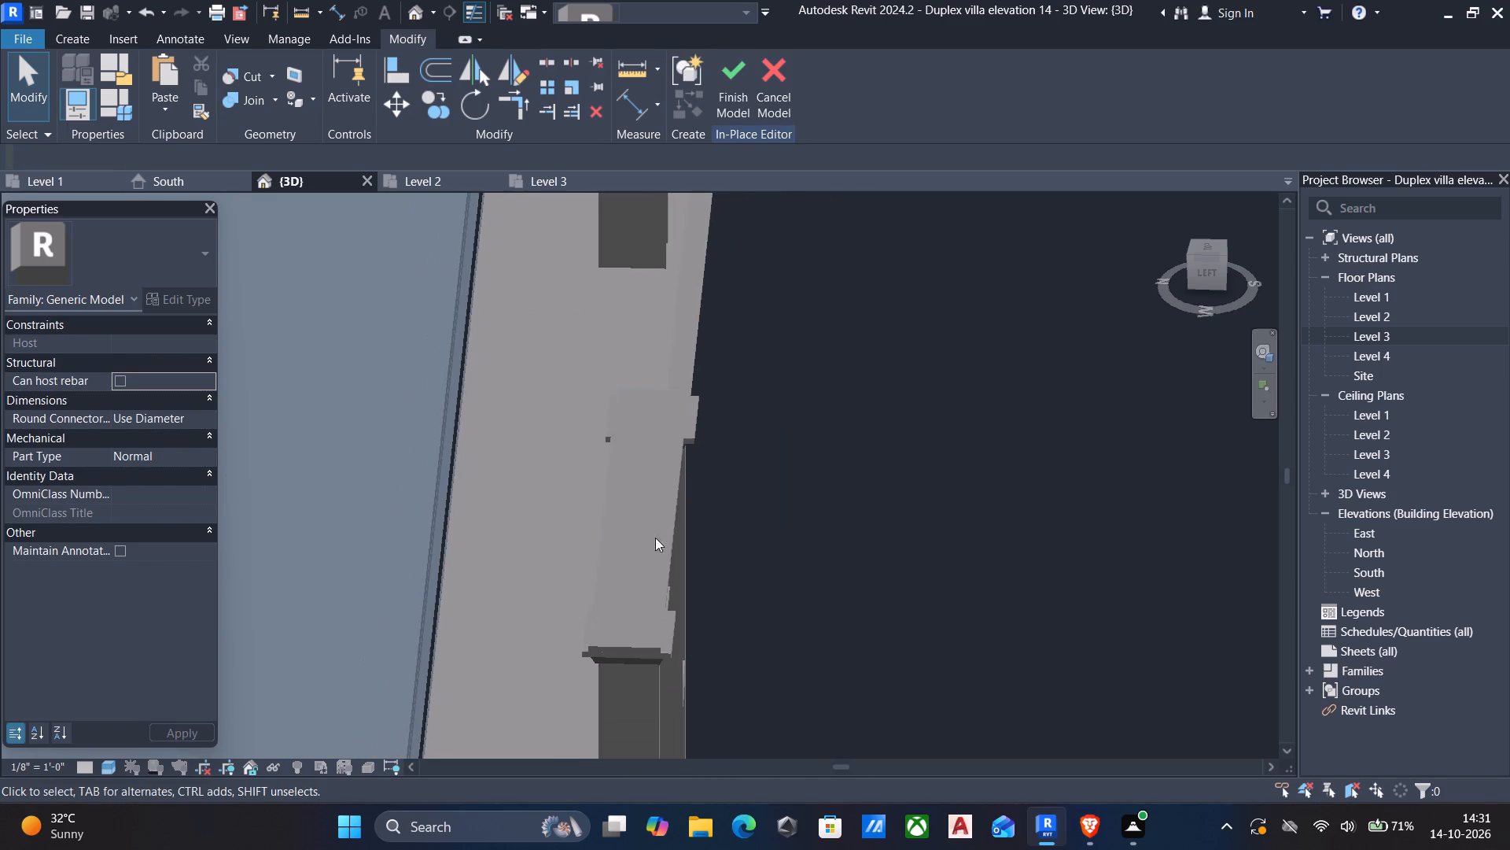
Stretch the top of the 4 1/2" extrusion spanning the two central porch columns upward past the main roof's front eave.
{"action": "middle_click_drag", "start_coordinate": [761, 556], "coordinate": [489, 530], "text": "shift"}
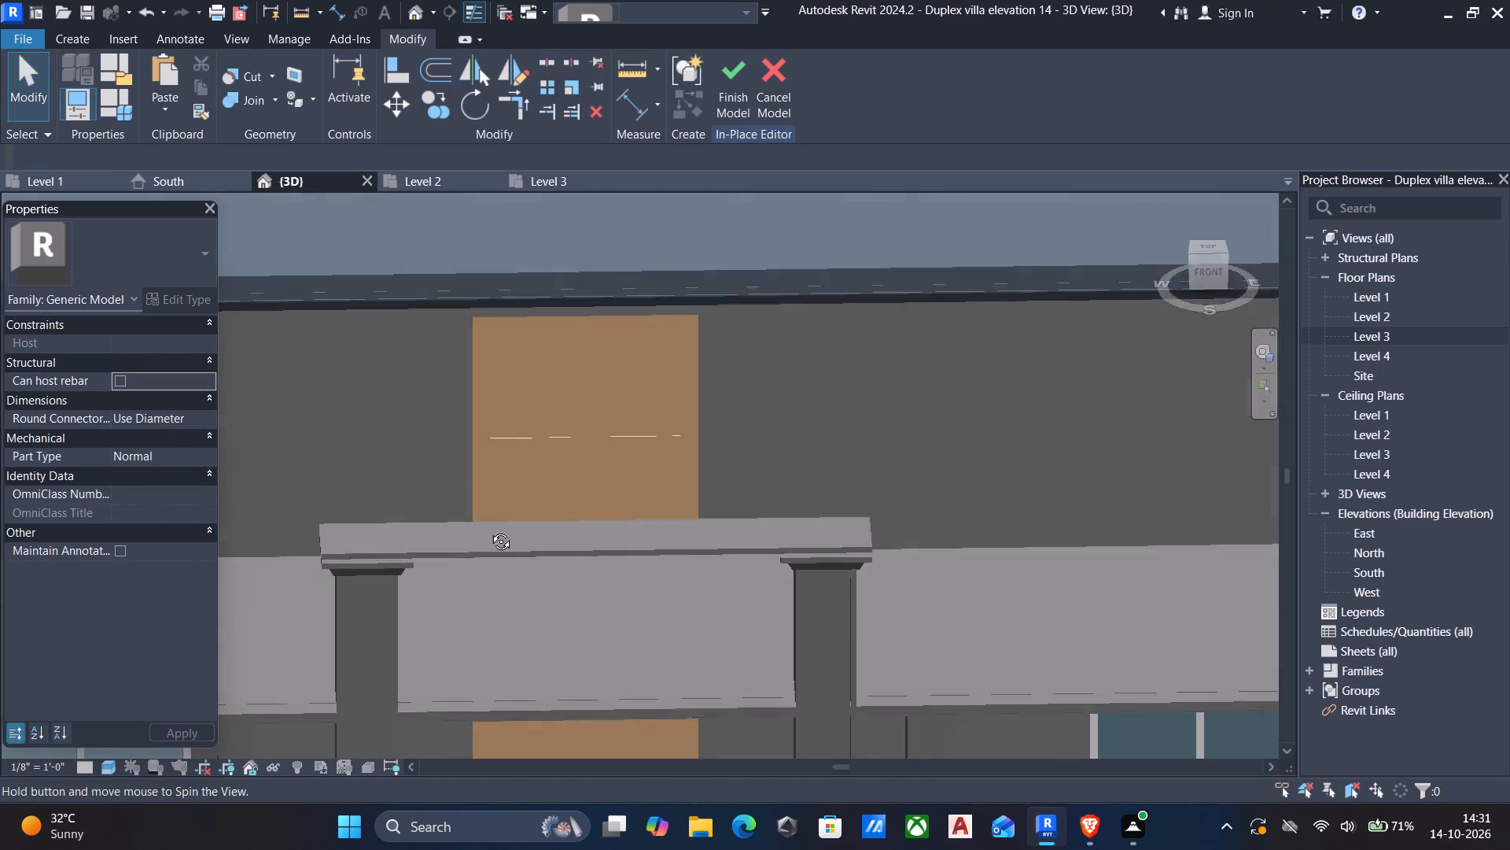
{"action": "middle_click_drag", "start_coordinate": [489, 530], "coordinate": [487, 529], "text": "shift"}
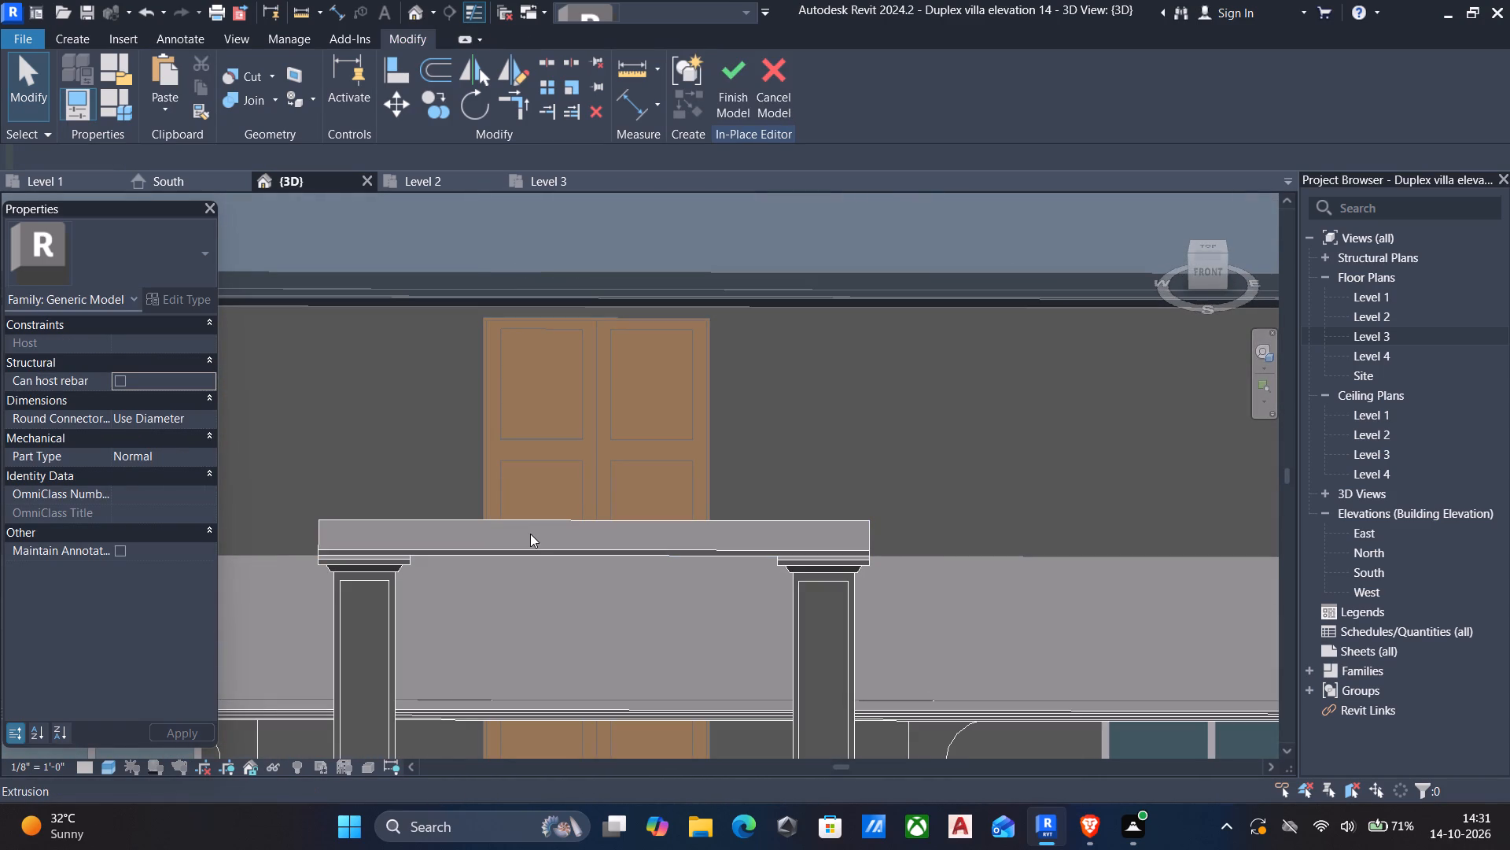
{"action": "left_click", "coordinate": [569, 554]}
{"action": "left_click_drag", "start_coordinate": [590, 528], "coordinate": [578, 334]}
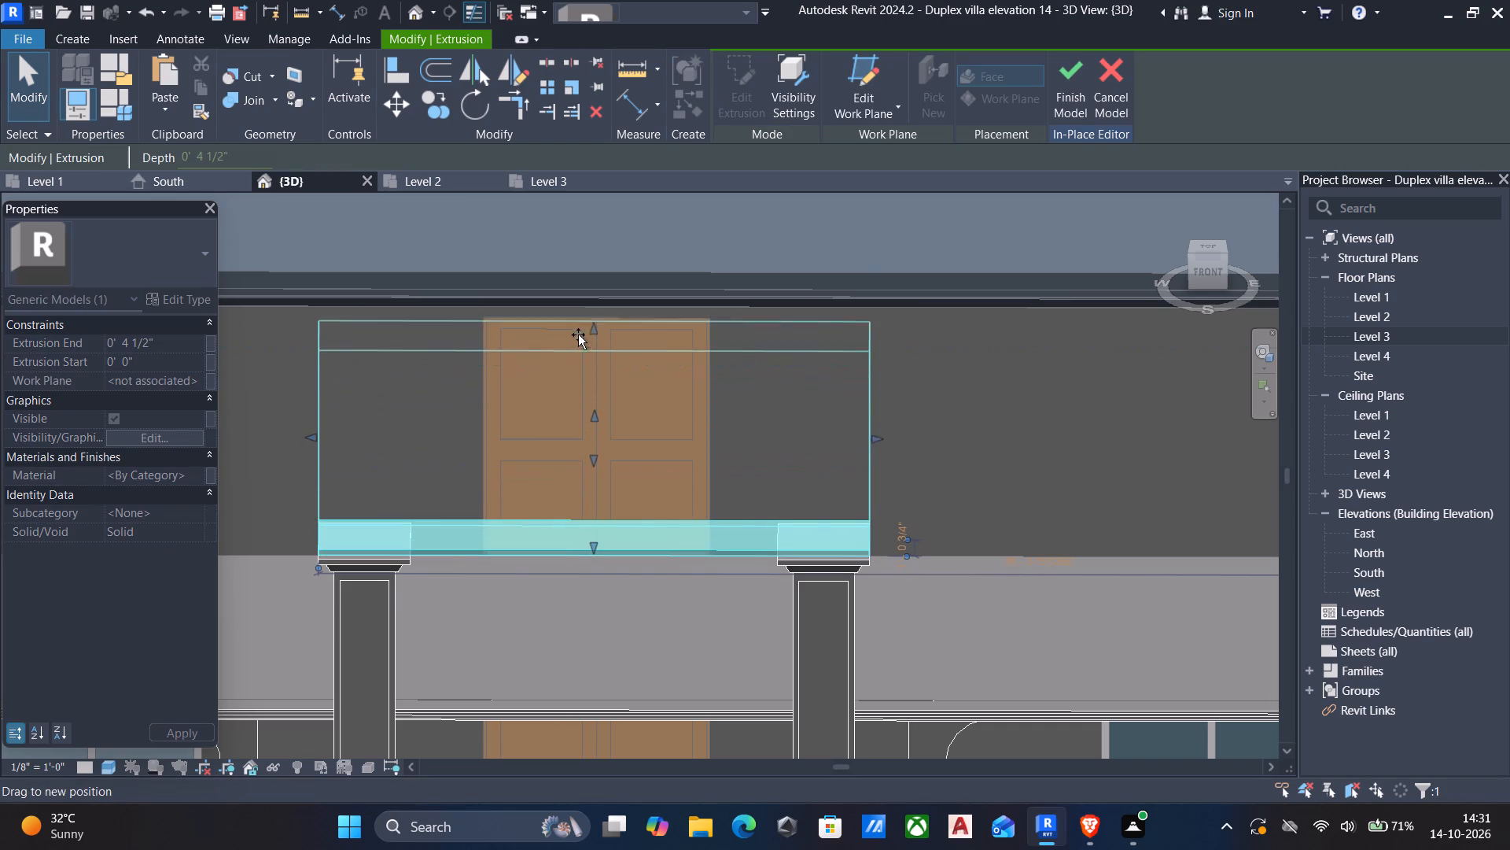
{"action": "left_click_drag", "start_coordinate": [578, 334], "coordinate": [609, 235]}
{"action": "key", "text": "Escape"}
{"action": "scroll", "coordinate": [617, 475], "scroll_direction": "down", "scroll_amount": 2}
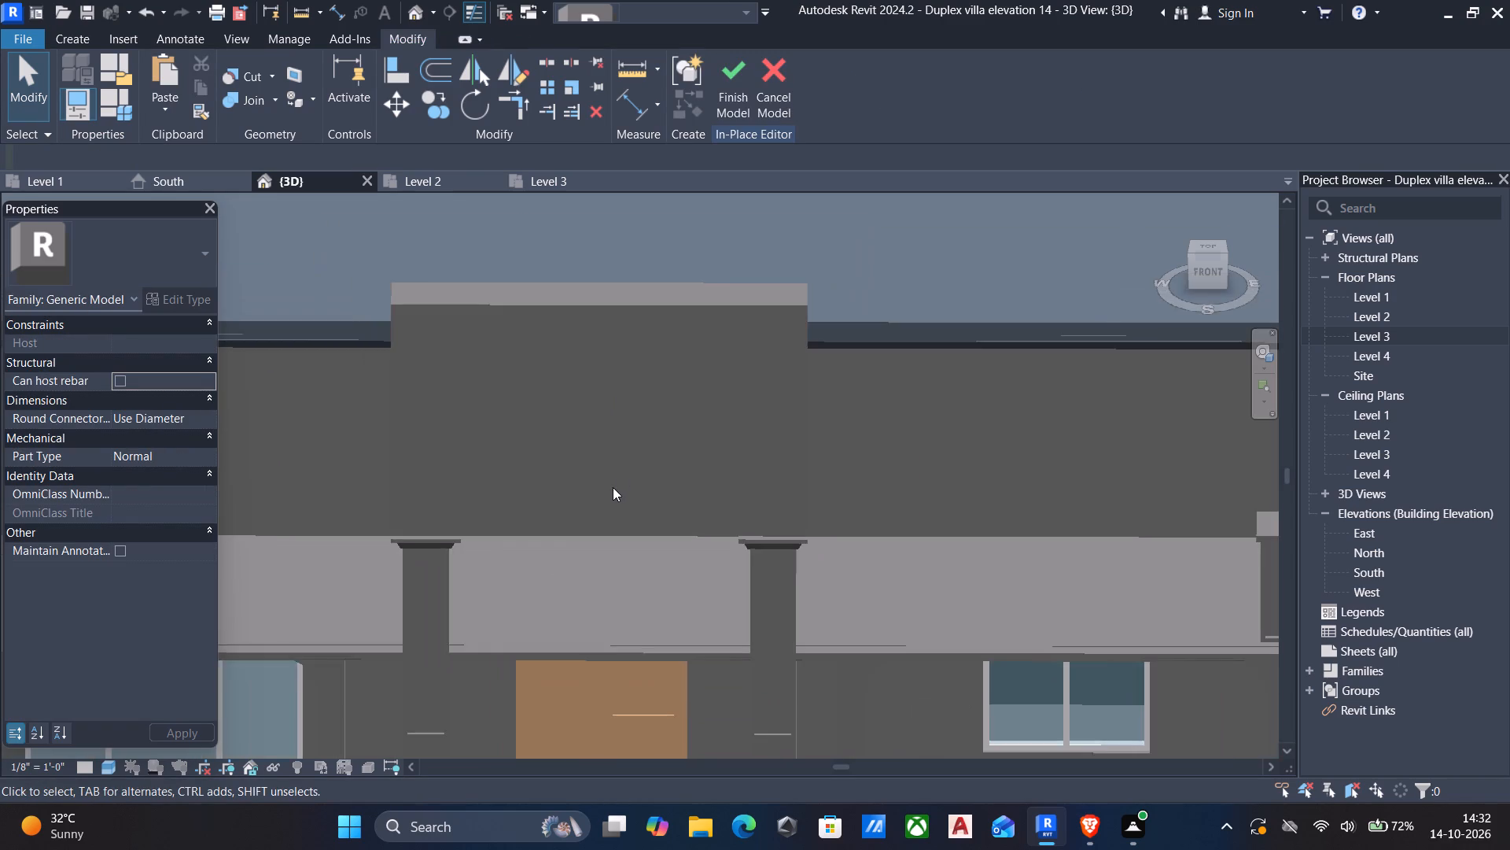
Stretch the rear face of the tall extrusion over the two central columns back to the main roof's front eave and finish the in-place model.
{"action": "middle_click_drag", "start_coordinate": [609, 496], "coordinate": [960, 405], "text": "shift"}
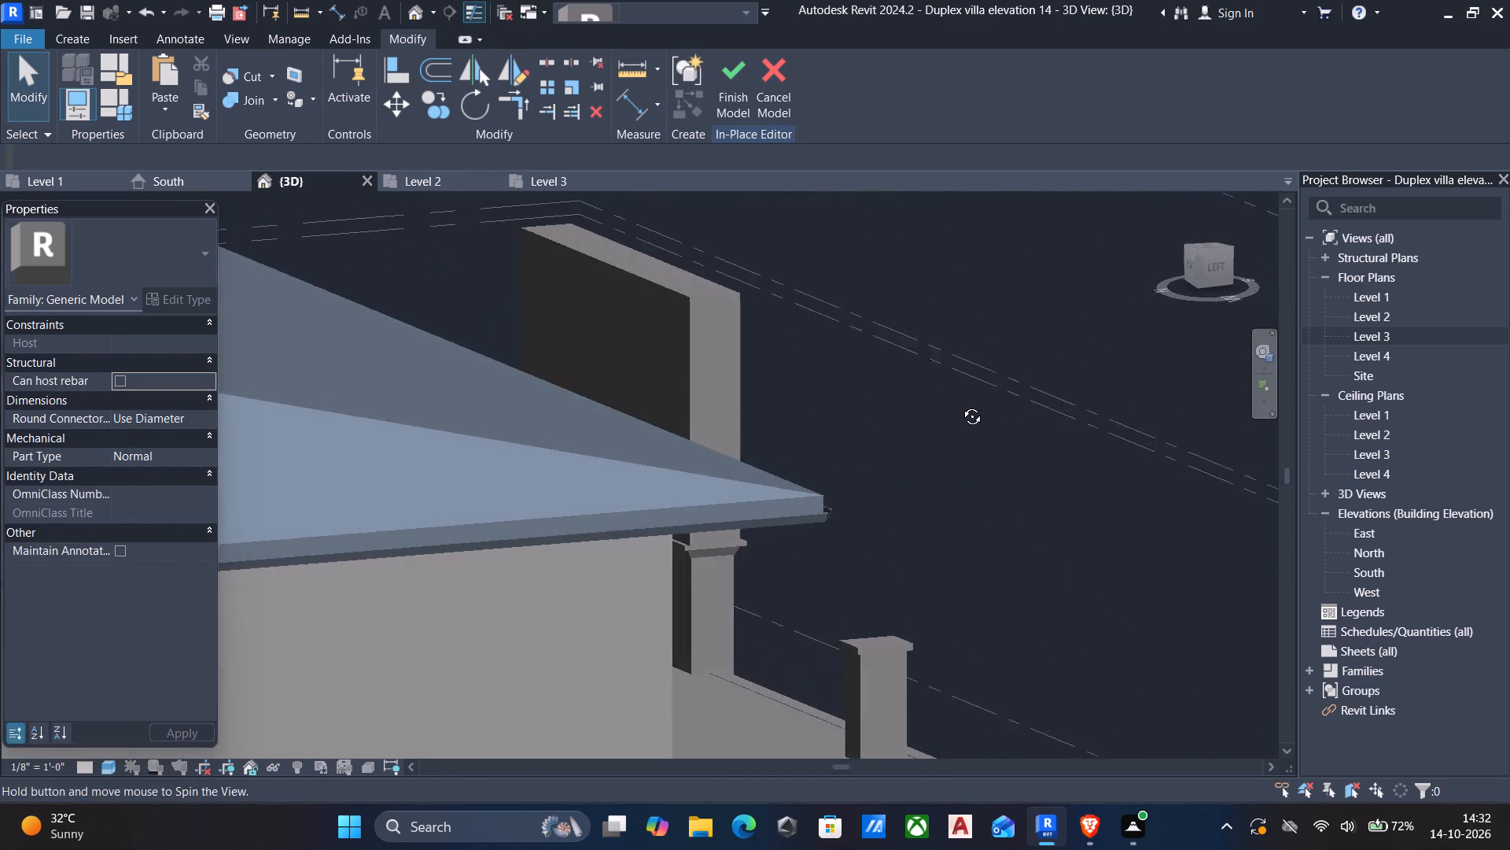
{"action": "middle_click_drag", "start_coordinate": [960, 405], "coordinate": [847, 460], "text": "shift"}
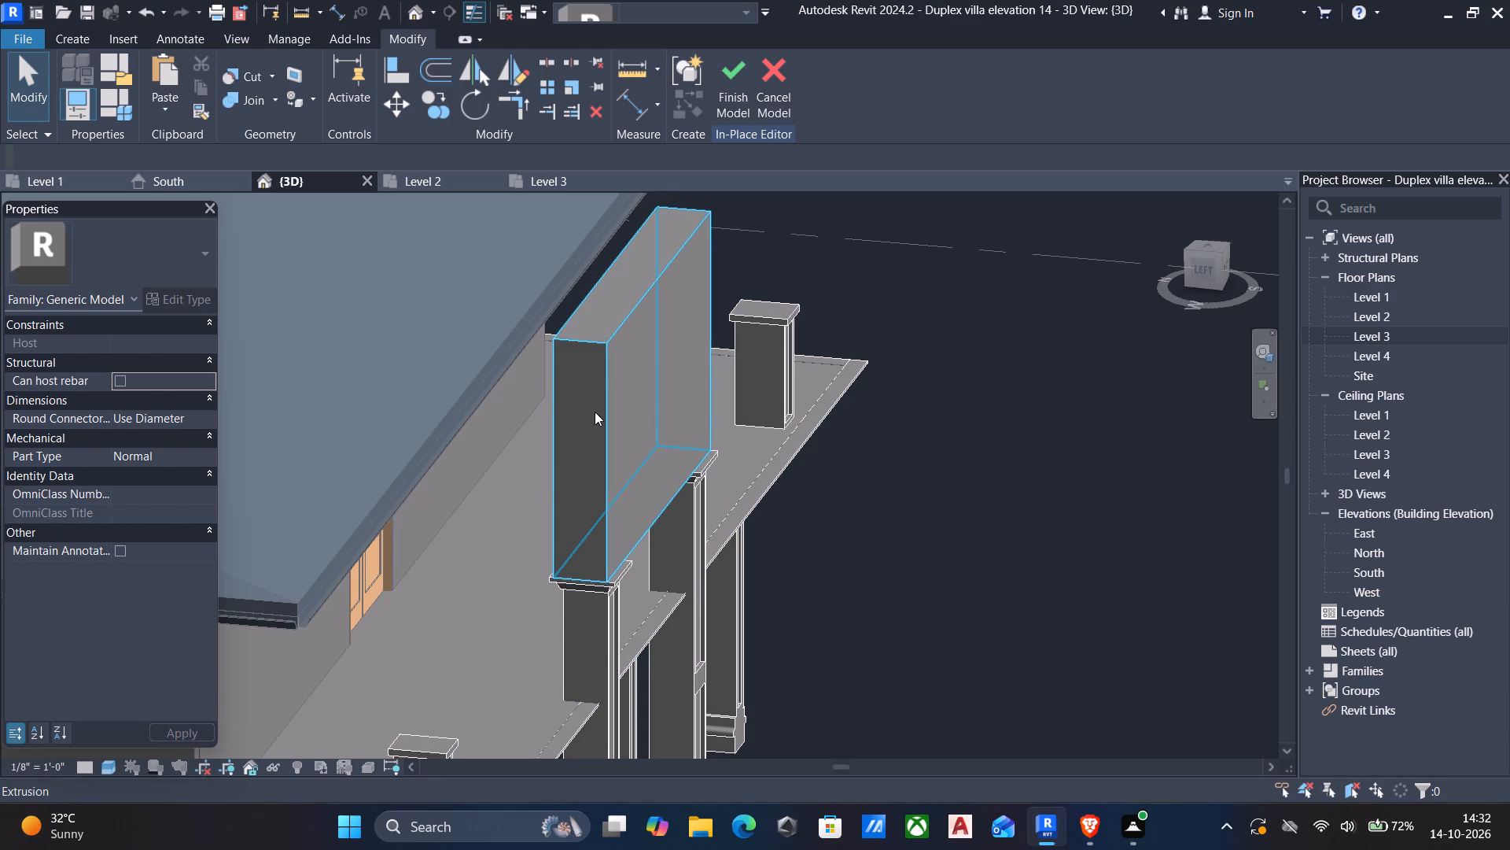
{"action": "left_click", "coordinate": [560, 412]}
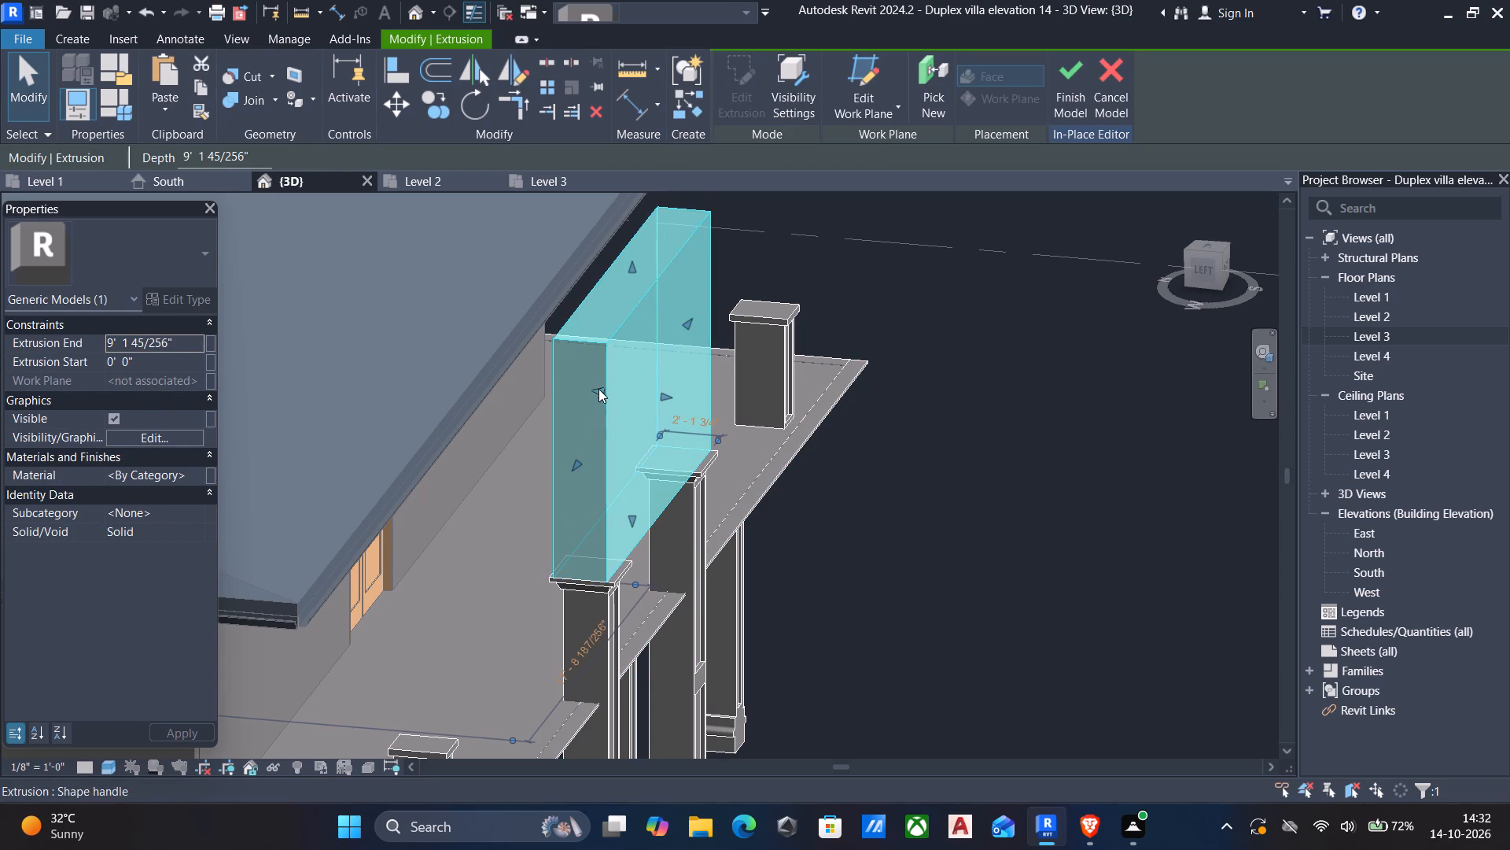
{"action": "left_click_drag", "start_coordinate": [599, 390], "coordinate": [498, 381]}
{"action": "scroll", "coordinate": [503, 423], "scroll_direction": "down", "scroll_amount": 2}
{"action": "middle_click_drag", "start_coordinate": [505, 427], "coordinate": [559, 412], "text": "shift"}
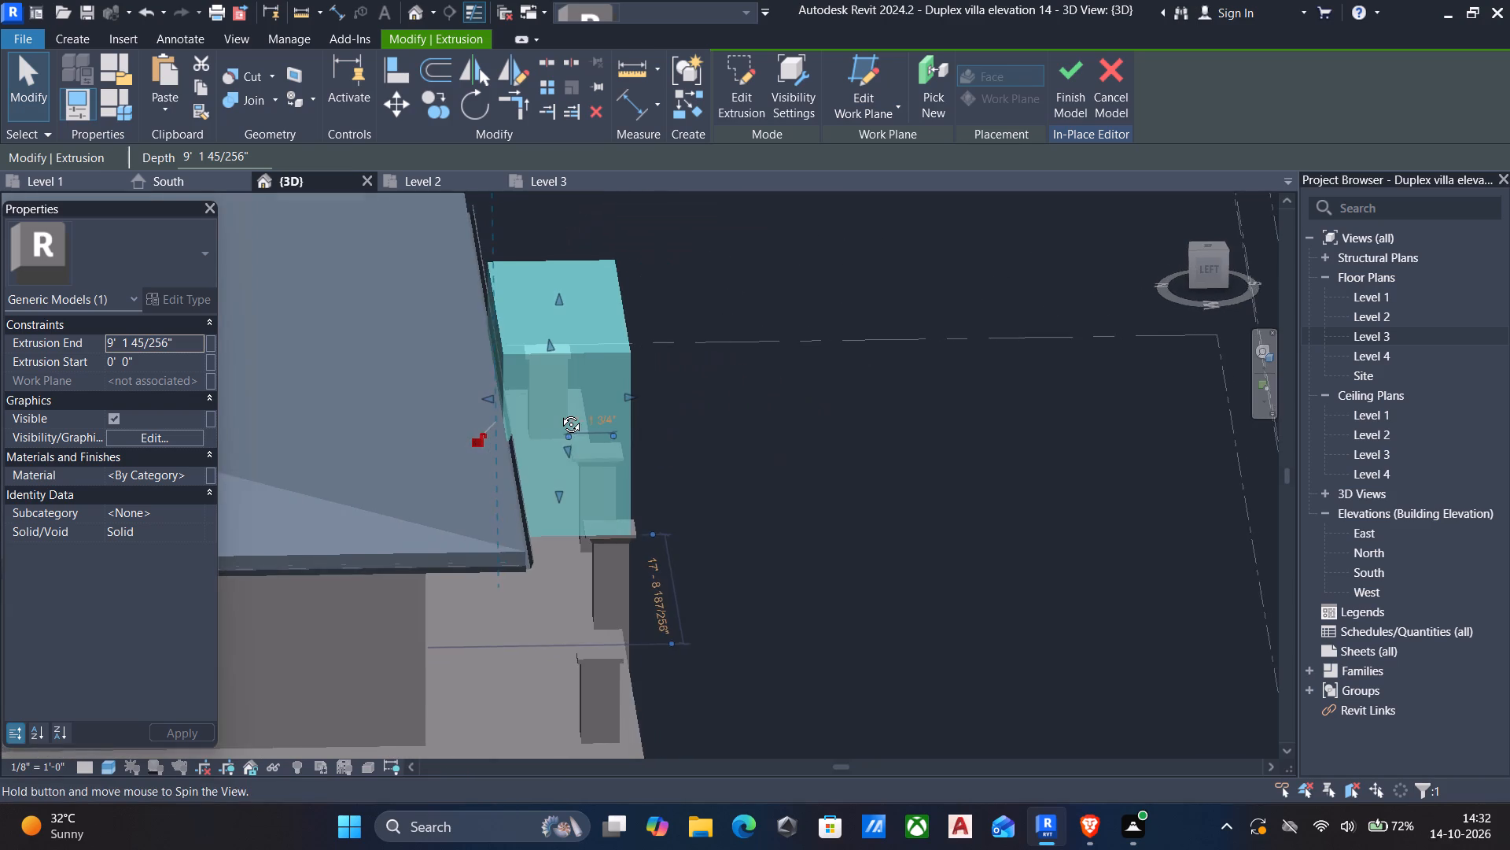
{"action": "middle_click_drag", "start_coordinate": [559, 412], "coordinate": [554, 401], "text": "shift"}
{"action": "scroll", "coordinate": [436, 435], "scroll_direction": "up", "scroll_amount": 6}
{"action": "scroll", "coordinate": [587, 451], "scroll_direction": "up", "scroll_amount": 5}
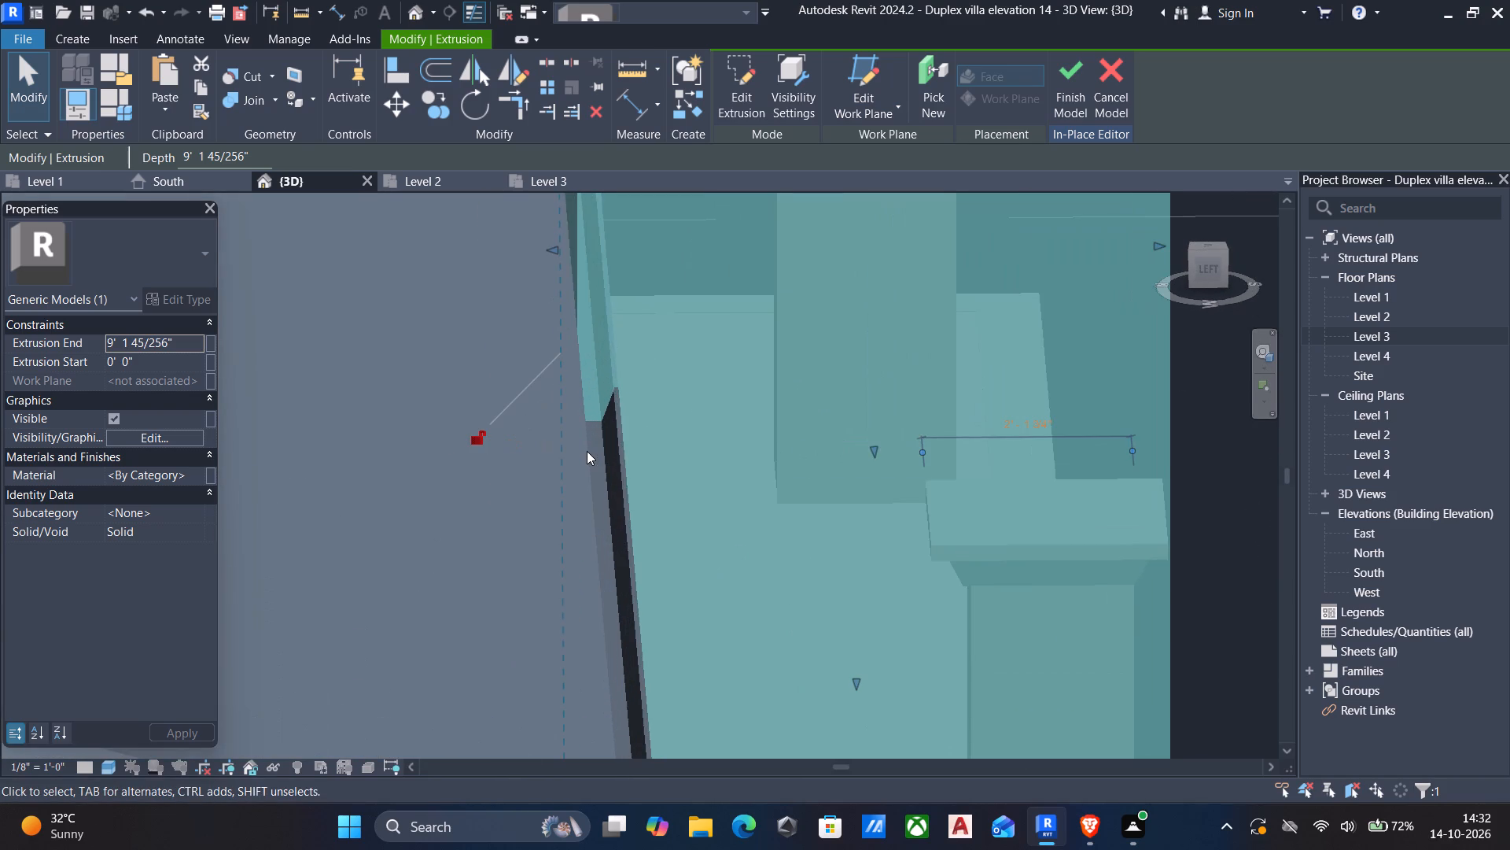
{"action": "scroll", "coordinate": [614, 420], "scroll_direction": "down", "scroll_amount": 6}
{"action": "key", "text": "Escape"}
{"action": "left_click", "coordinate": [617, 444]}
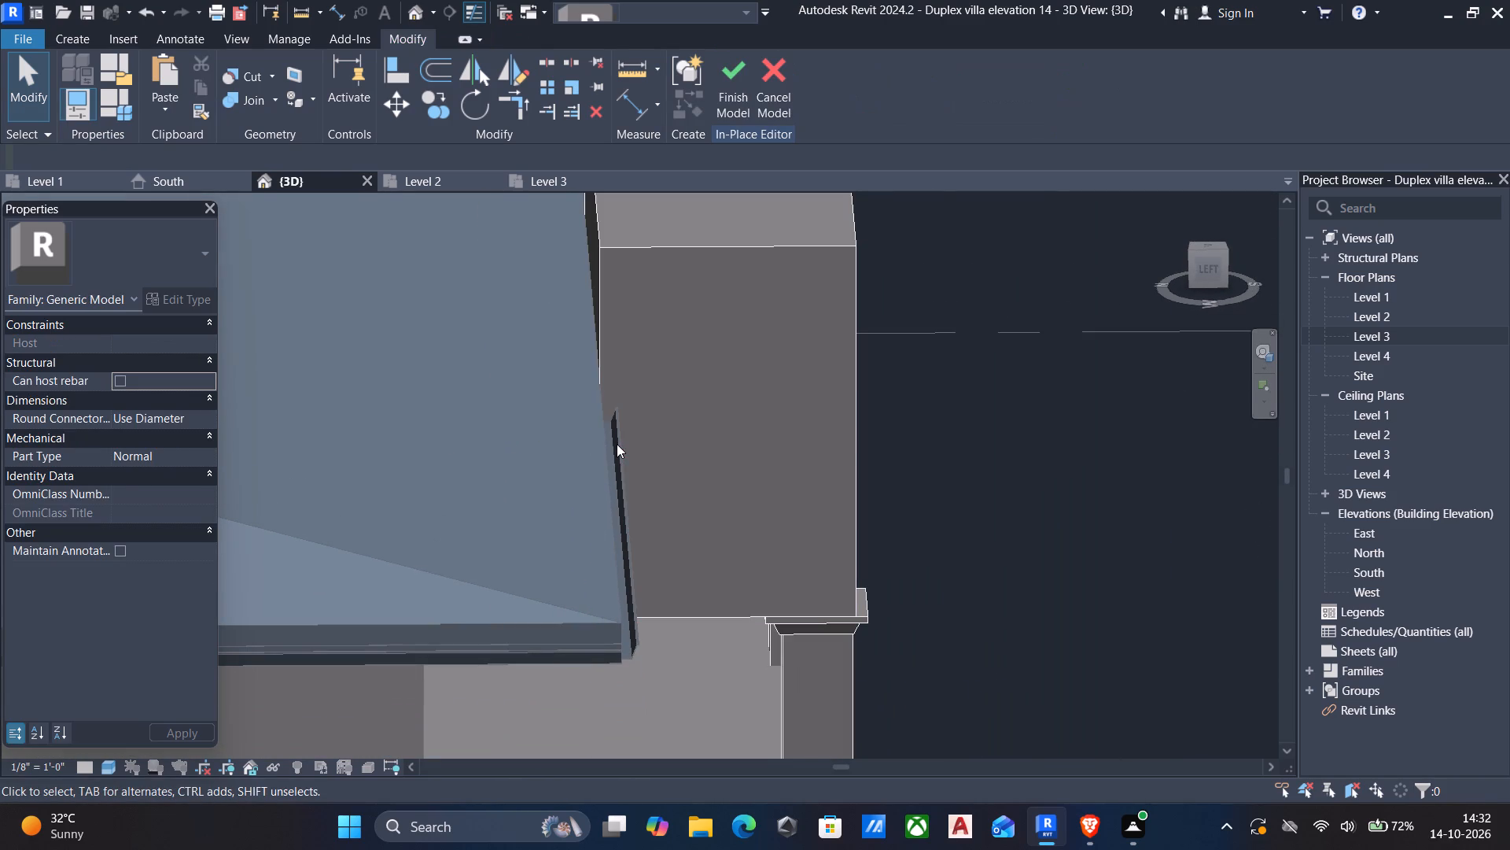
{"action": "left_click", "coordinate": [621, 487]}
{"action": "key", "text": "Escape"}
{"action": "left_click", "coordinate": [730, 72]}
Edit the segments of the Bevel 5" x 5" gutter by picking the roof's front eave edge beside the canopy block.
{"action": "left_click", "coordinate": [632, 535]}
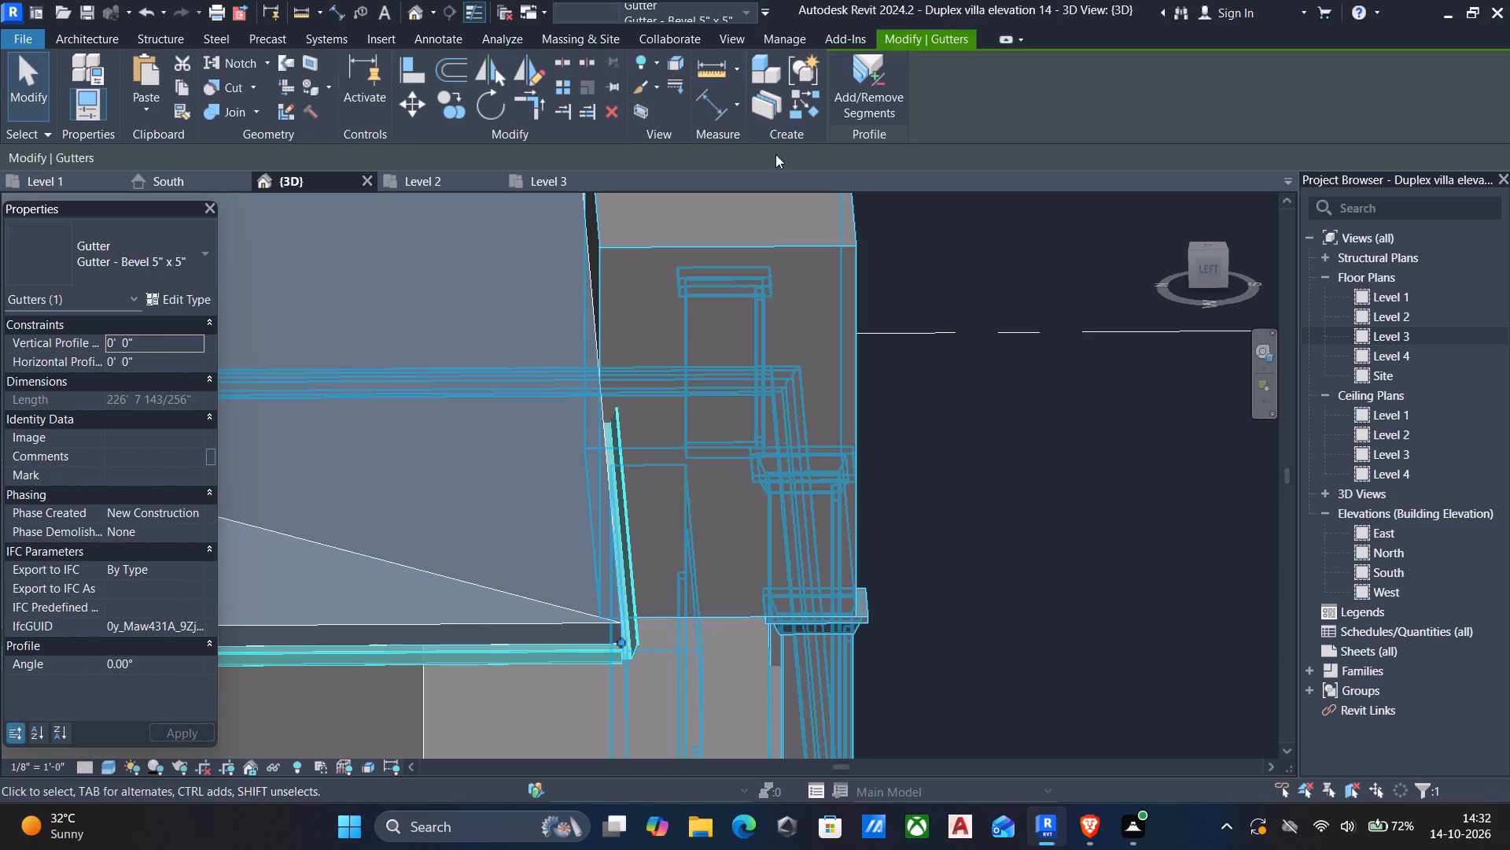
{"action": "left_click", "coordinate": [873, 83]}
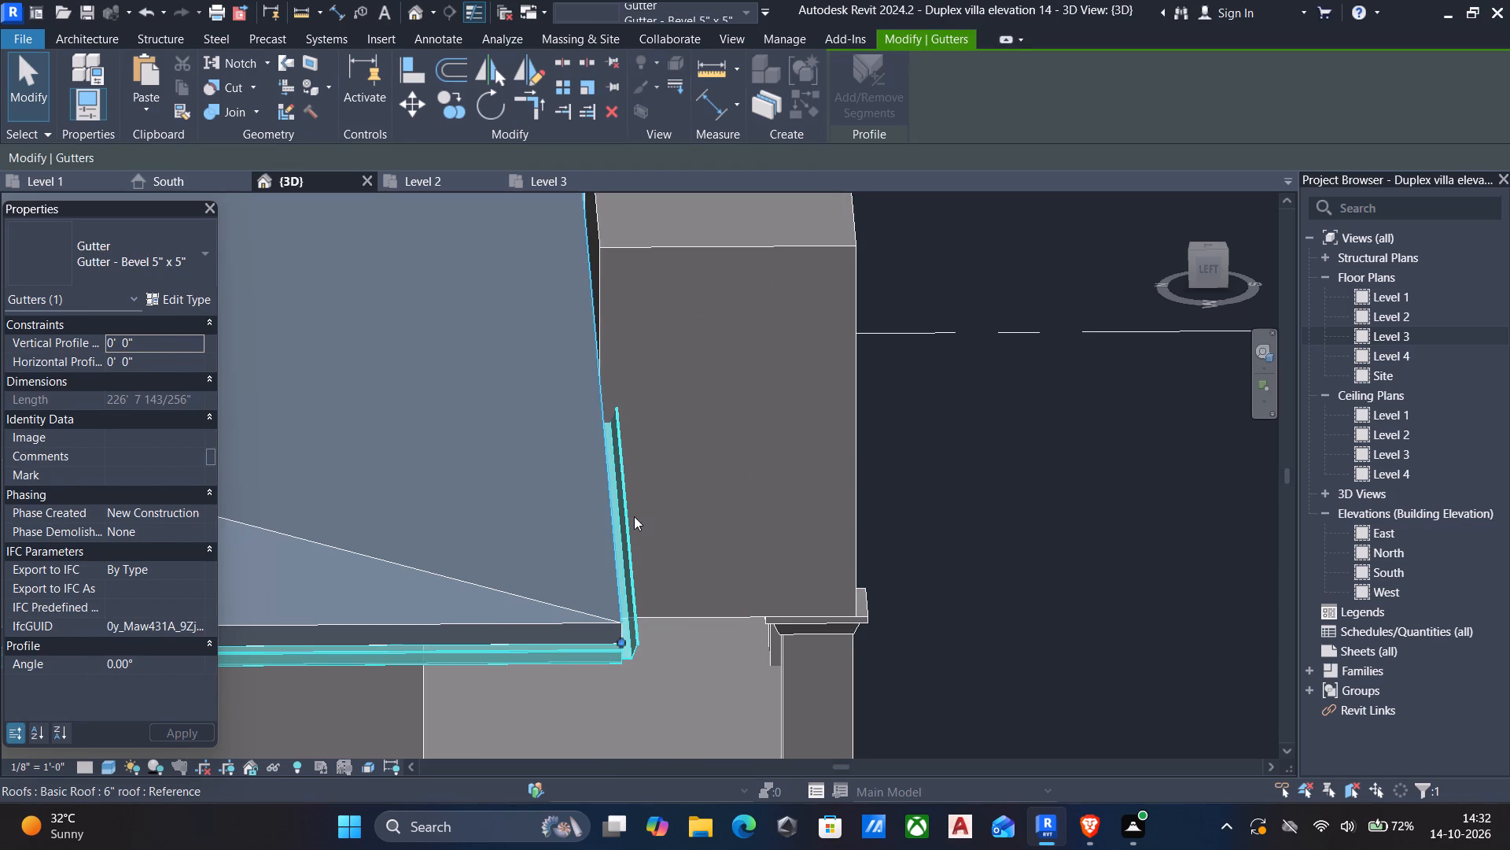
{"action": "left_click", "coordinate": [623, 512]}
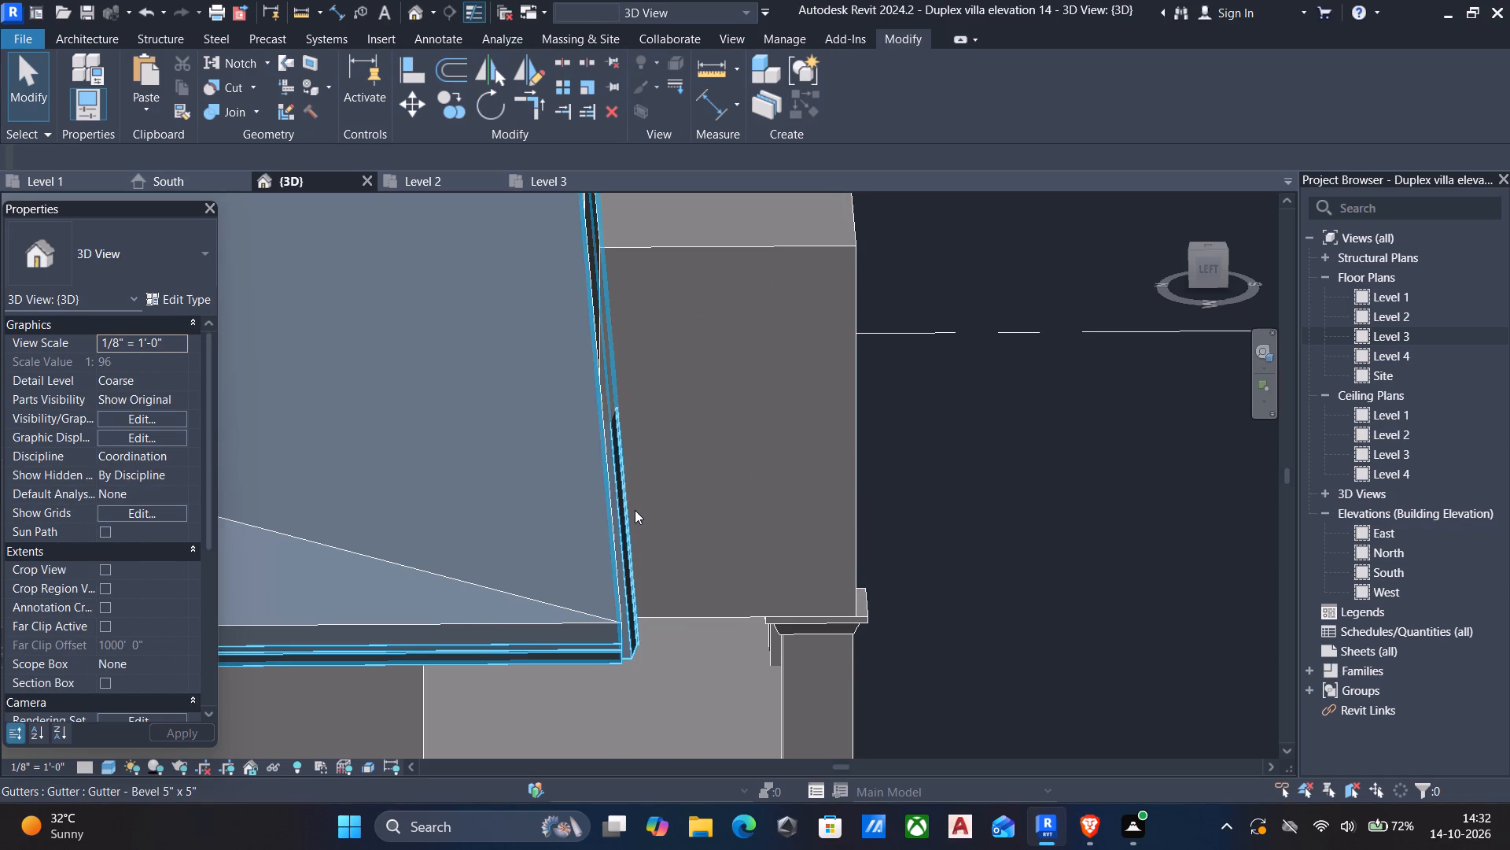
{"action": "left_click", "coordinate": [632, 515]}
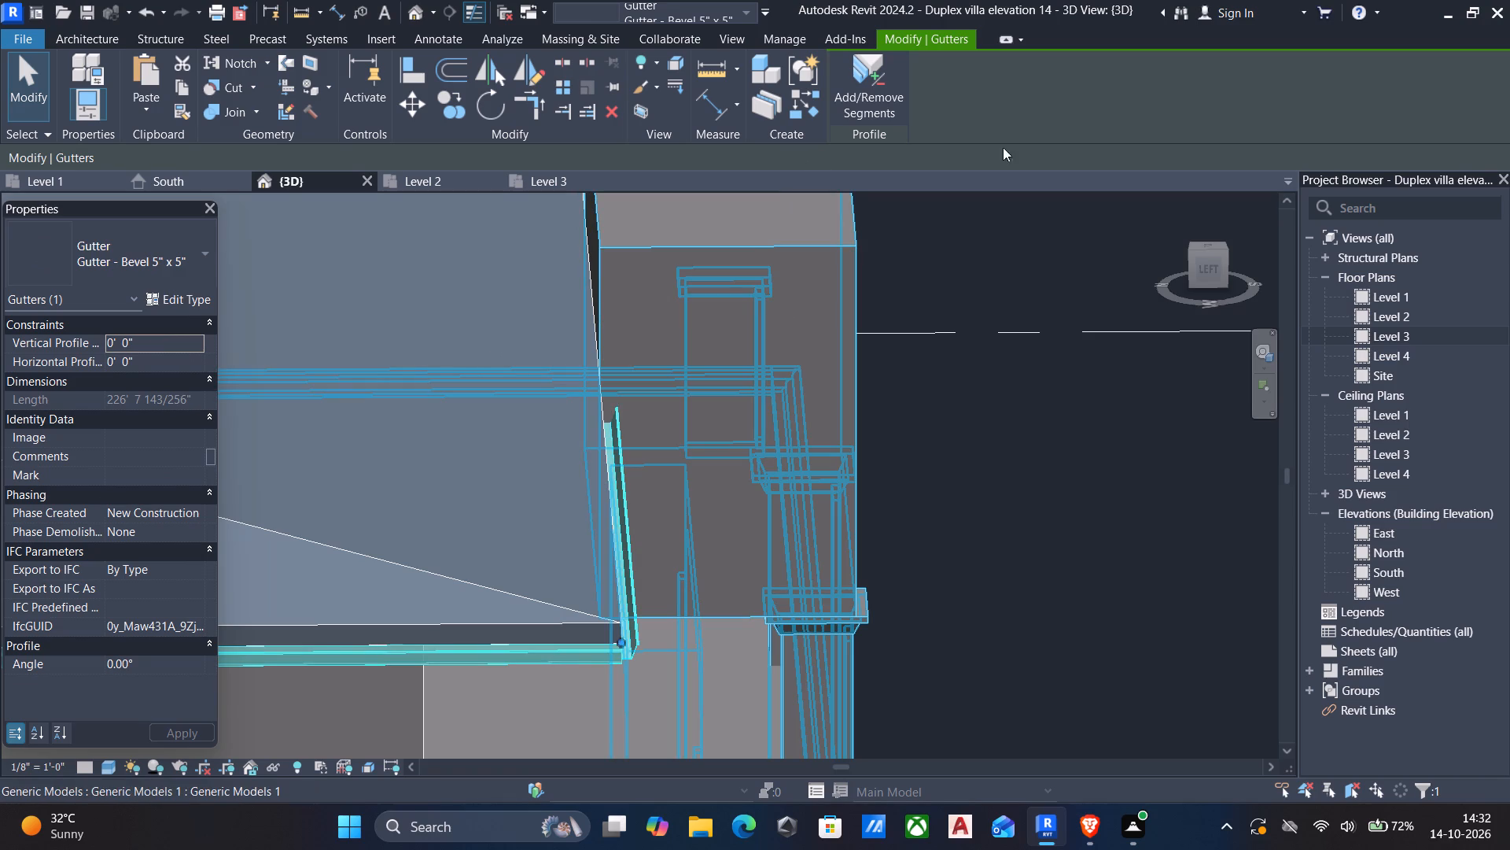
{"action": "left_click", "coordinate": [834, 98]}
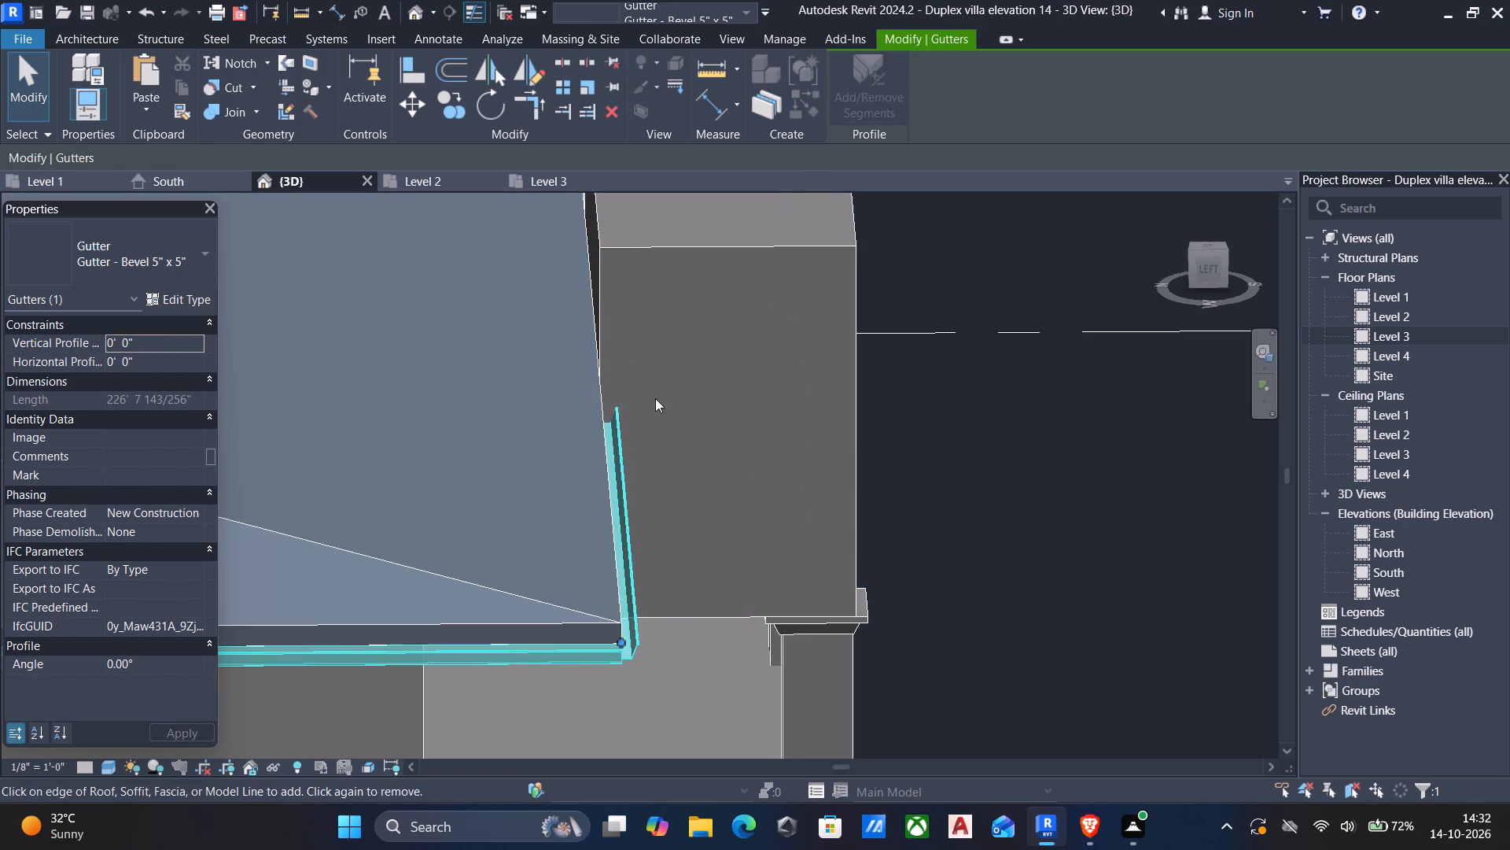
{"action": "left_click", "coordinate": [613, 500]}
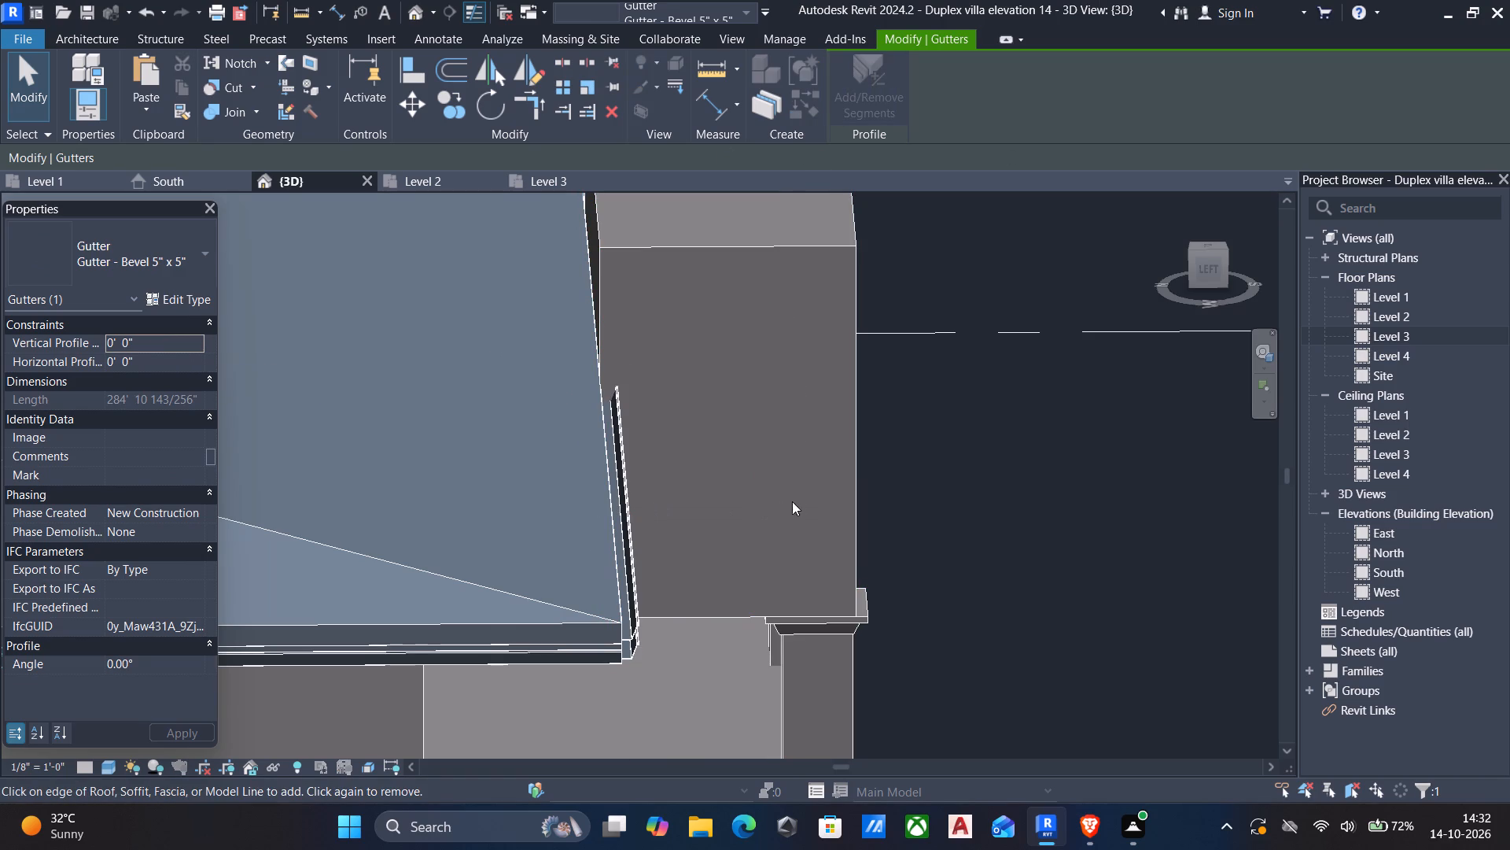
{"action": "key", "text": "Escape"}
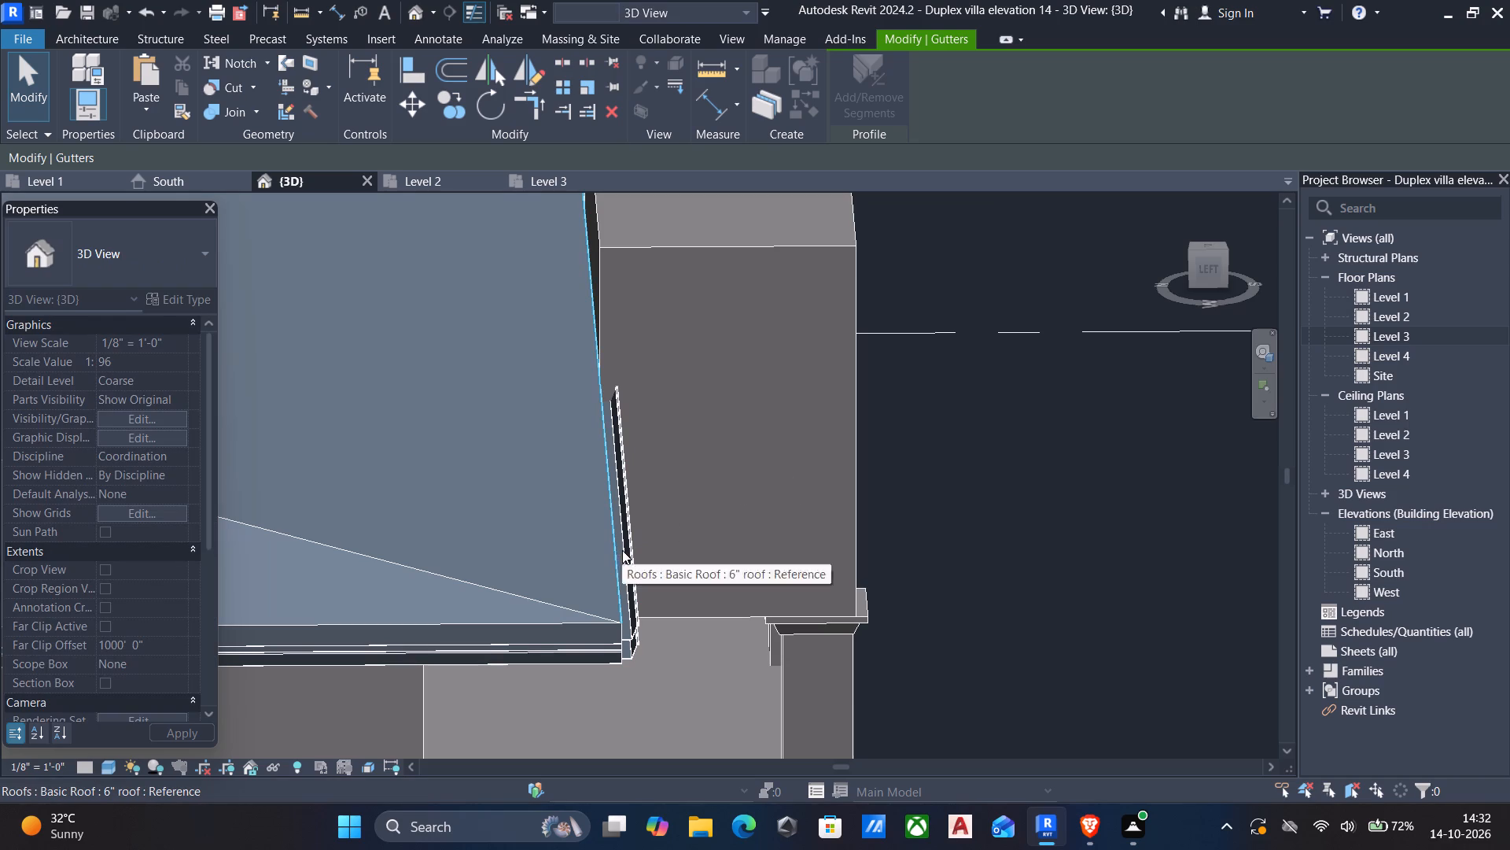
Delete the Bevel 5" x 5" gutter running along the main hip roof's eaves.
{"action": "left_click", "coordinate": [625, 549]}
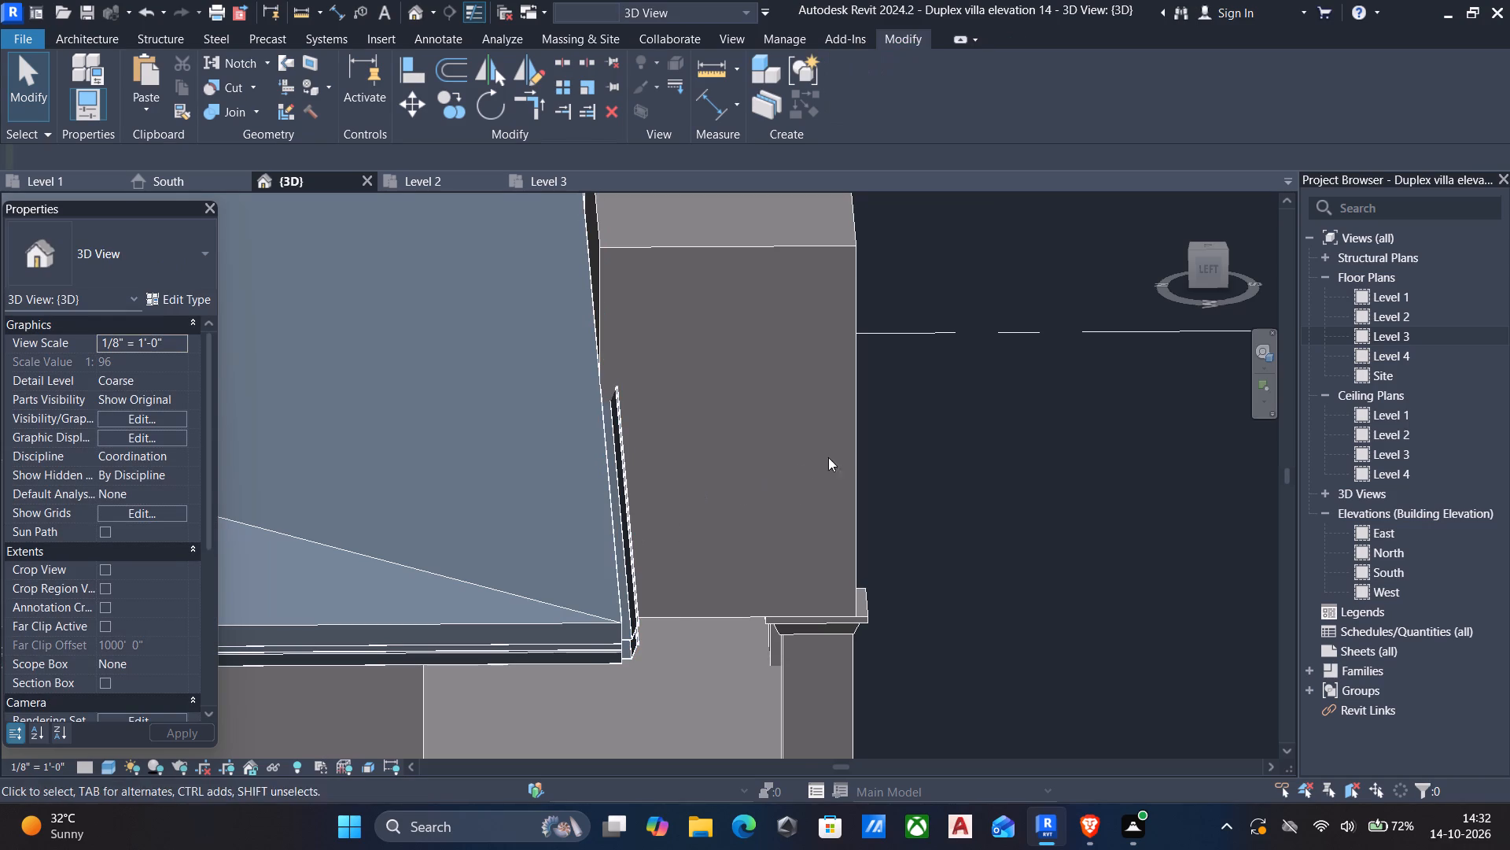
{"action": "key", "text": "Delete"}
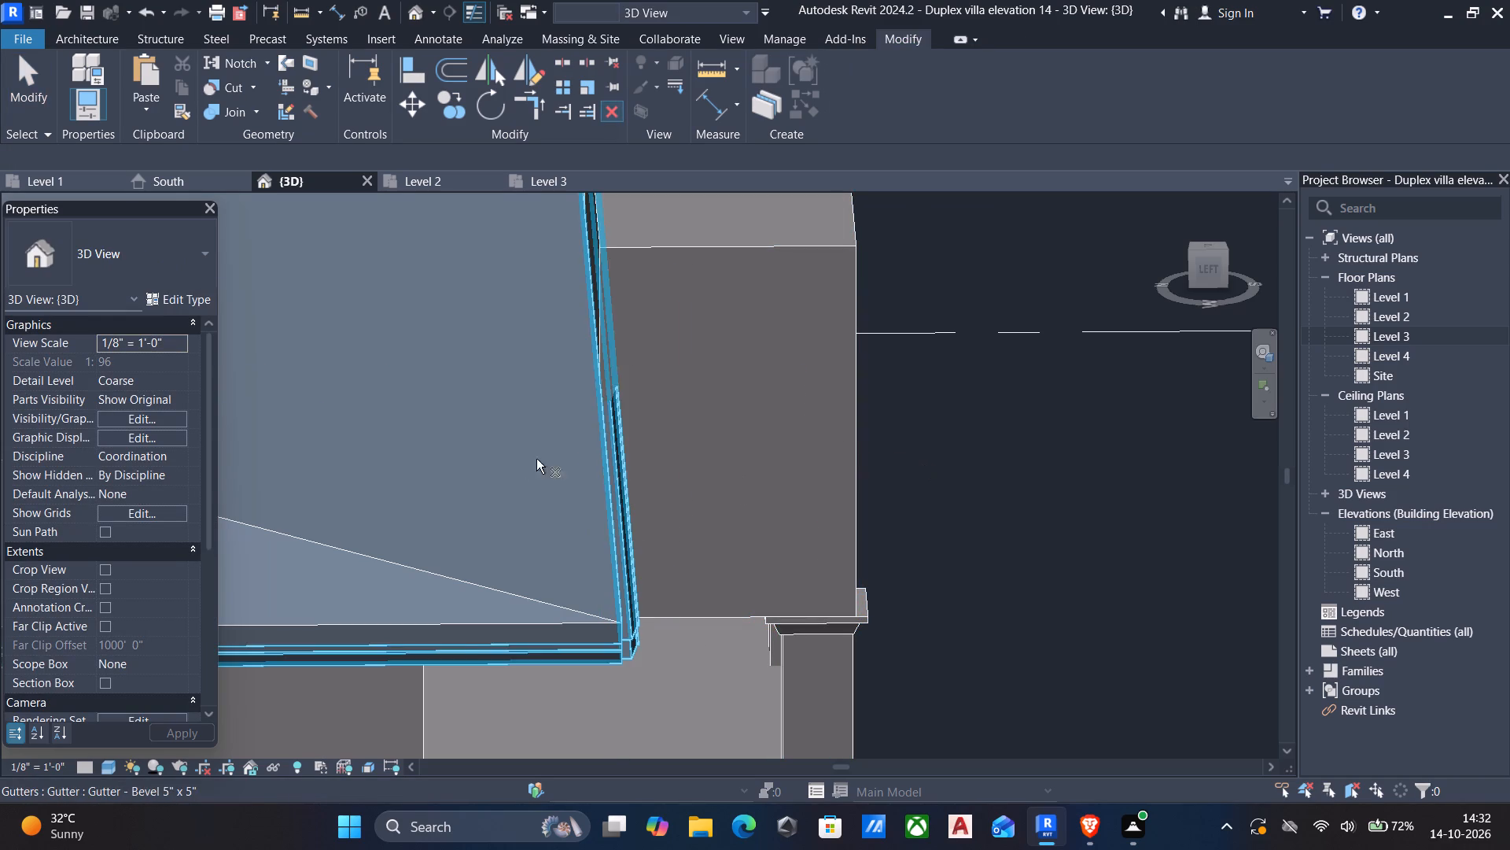
{"action": "left_click", "coordinate": [616, 472]}
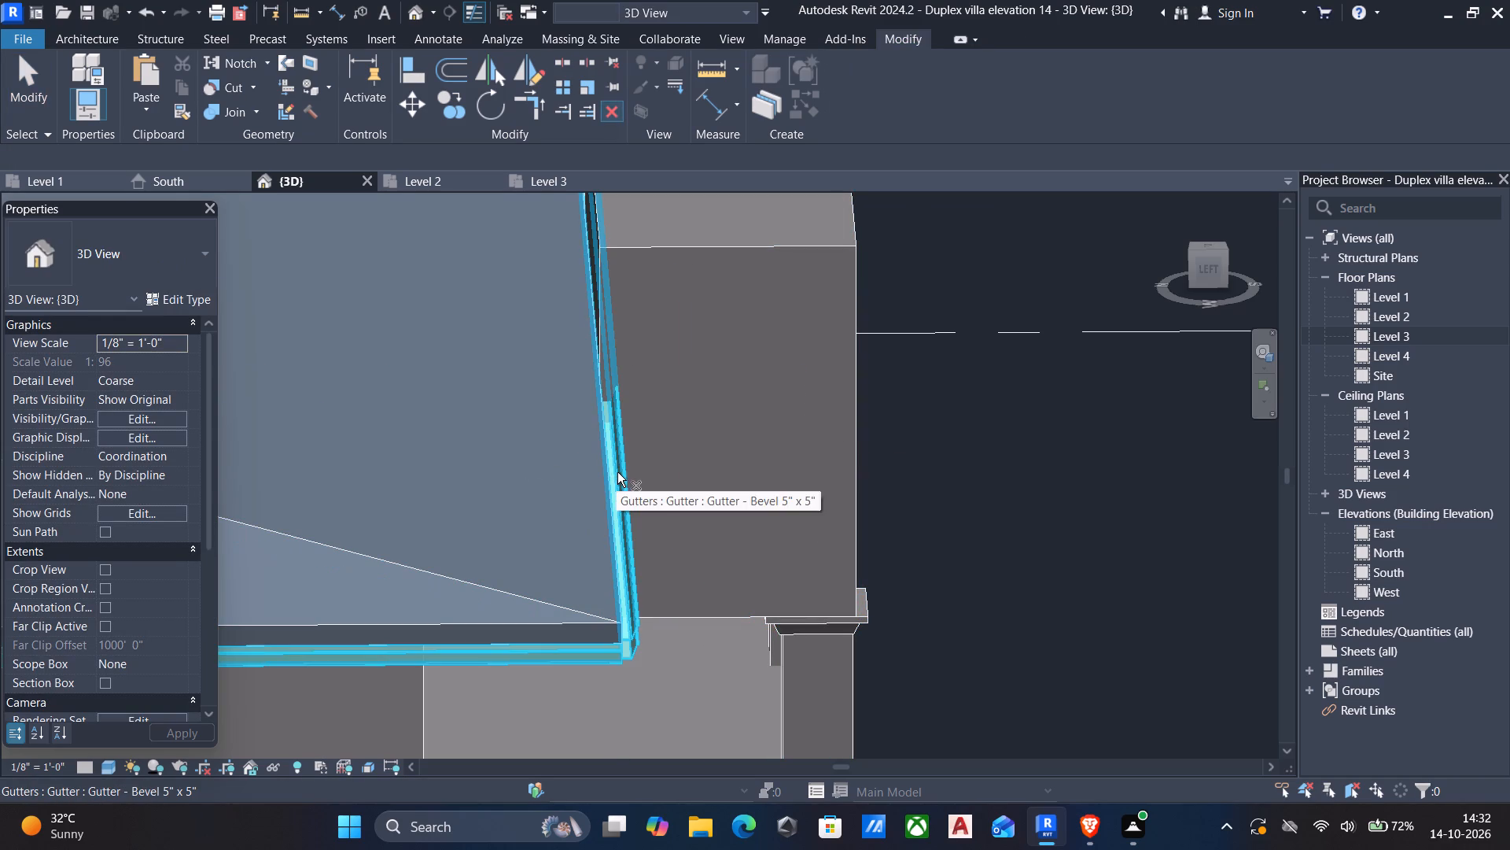
{"action": "key", "text": "Delete"}
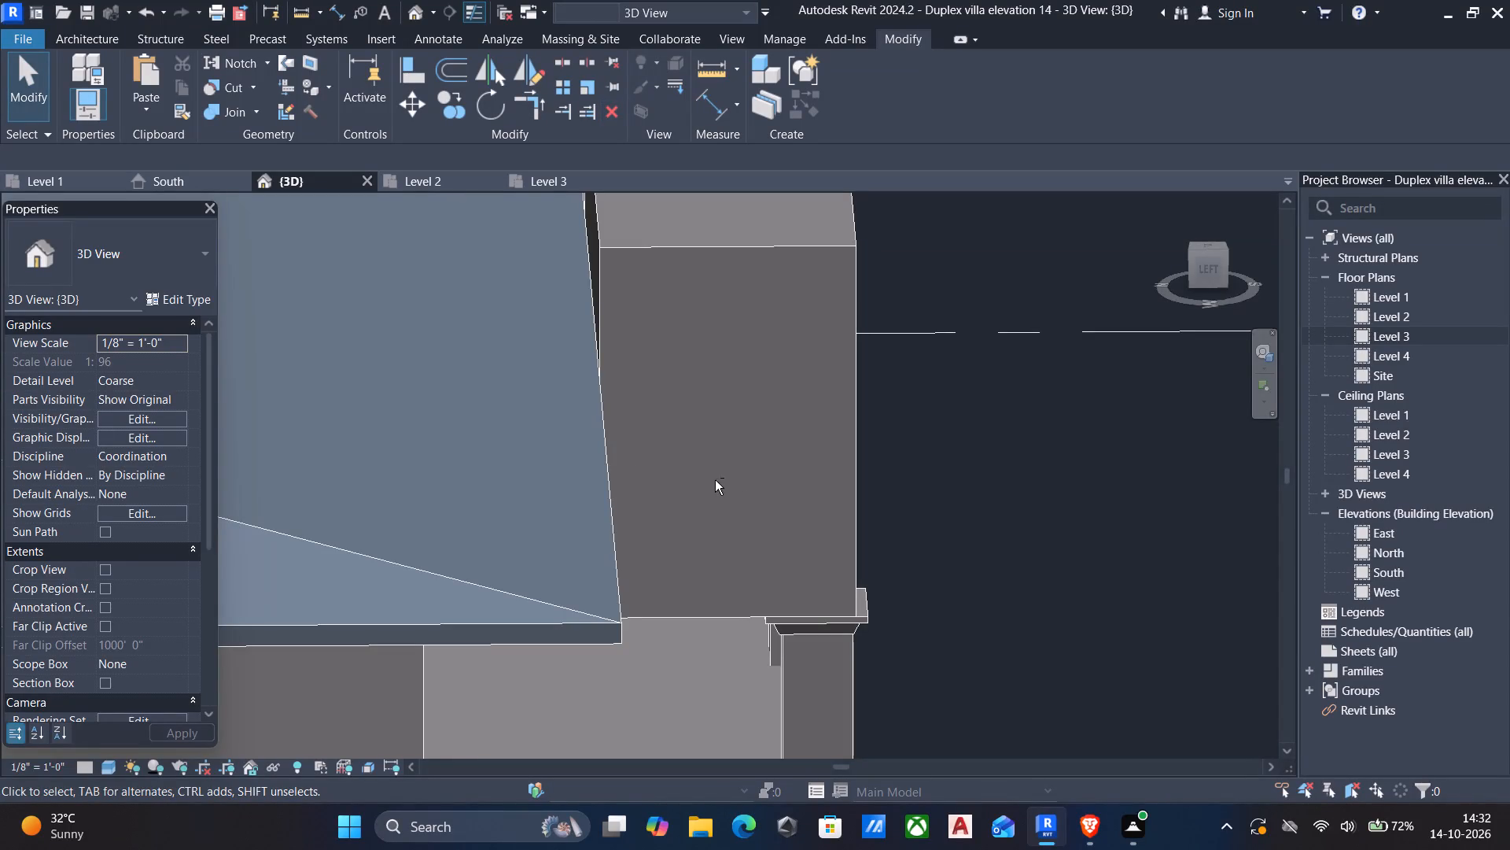
Examine from the side how the canopy block over the central columns meets the roof's front eave.
{"action": "scroll", "coordinate": [691, 400], "scroll_direction": "down", "scroll_amount": 7}
{"action": "middle_click_drag", "start_coordinate": [671, 433], "coordinate": [669, 363], "text": "shift"}
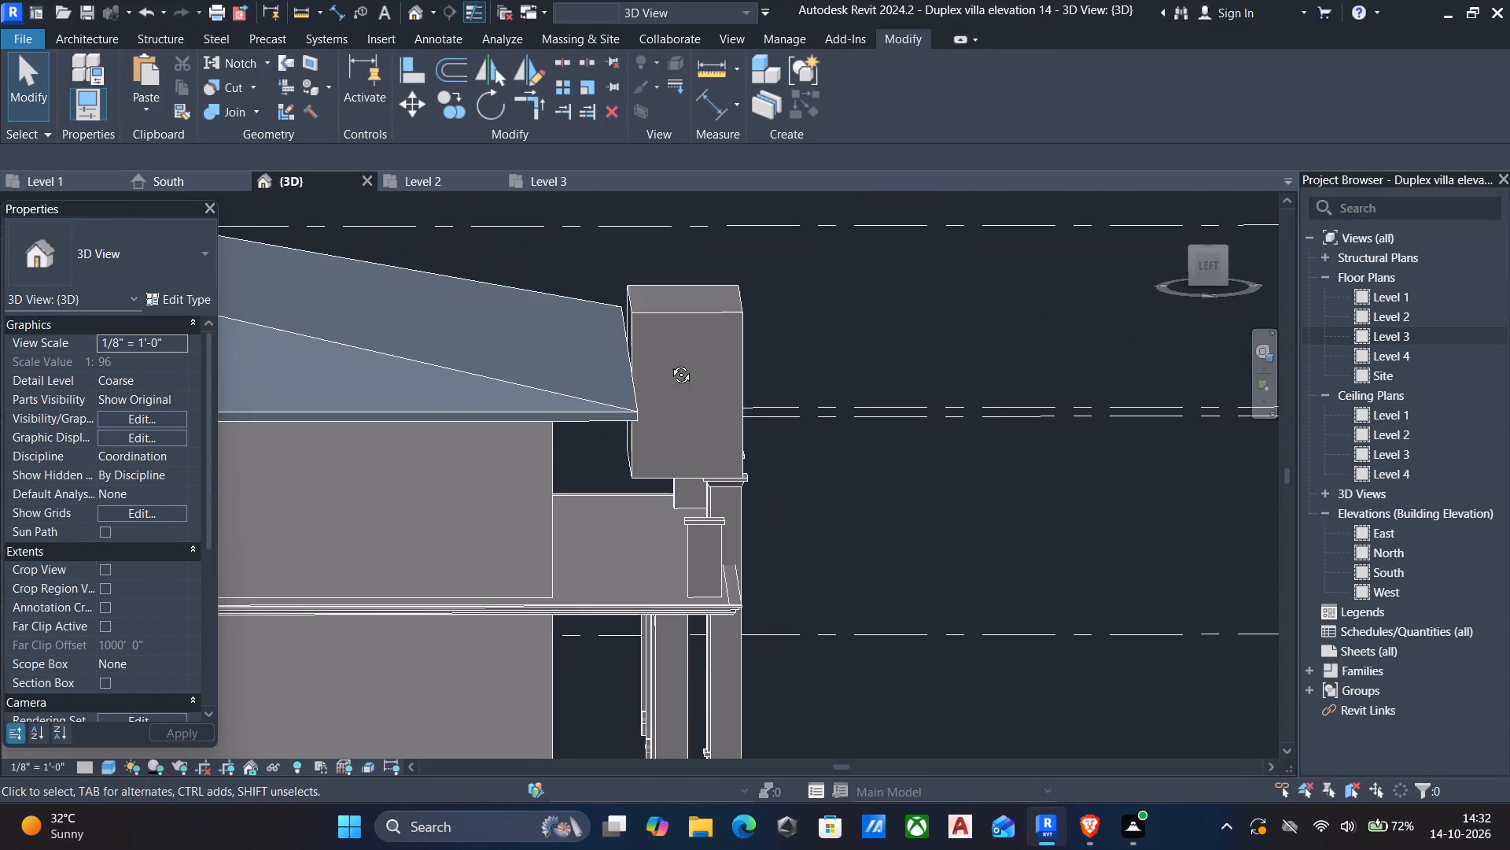
{"action": "middle_click", "coordinate": [669, 363], "text": "shift"}
{"action": "middle_click_drag", "start_coordinate": [669, 372], "coordinate": [675, 301], "text": "shift"}
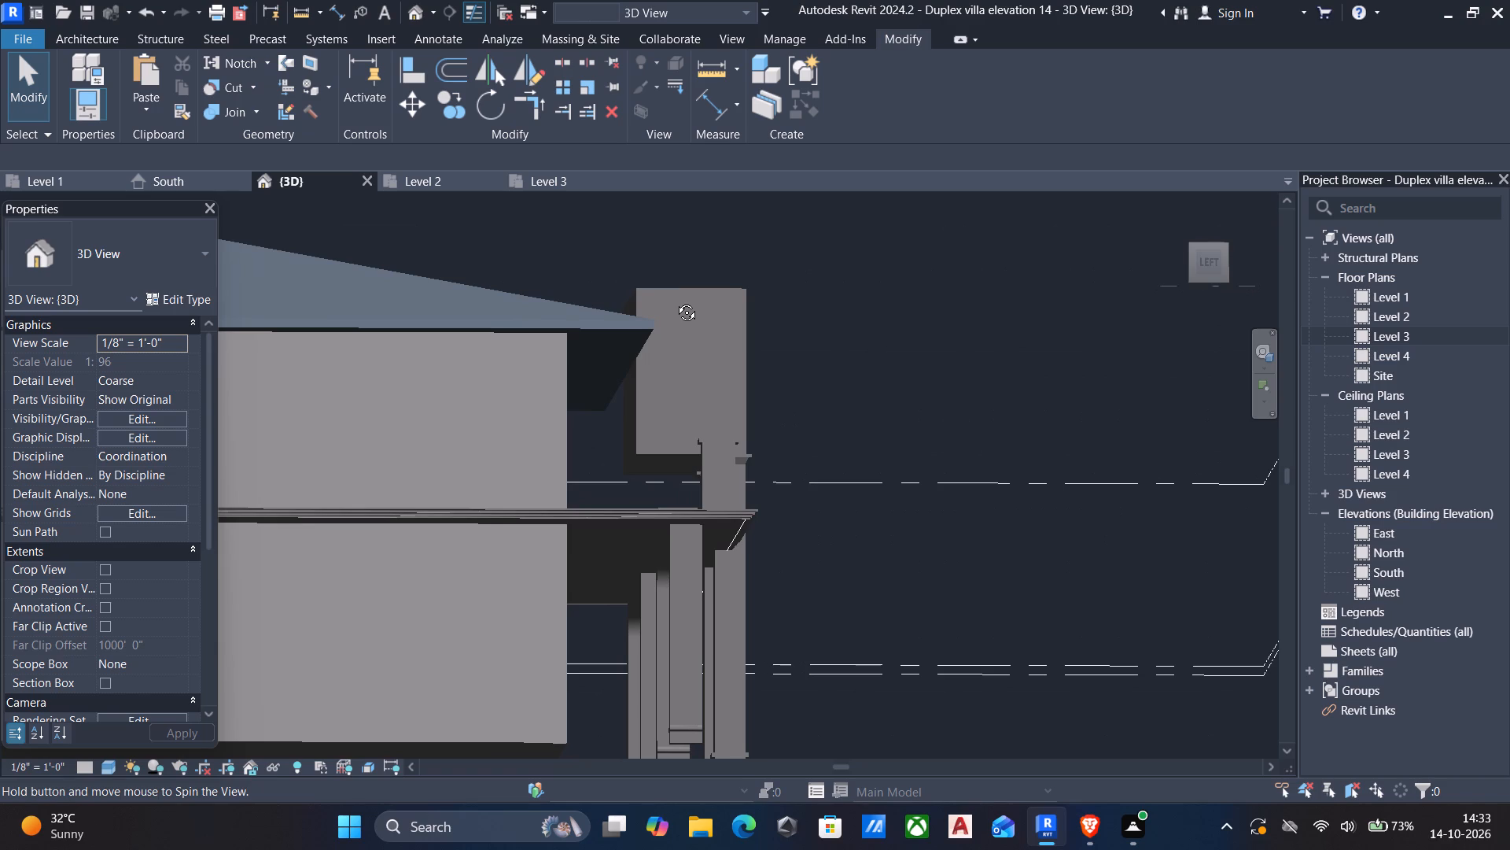
{"action": "middle_click_drag", "start_coordinate": [675, 301], "coordinate": [668, 352], "text": "shift"}
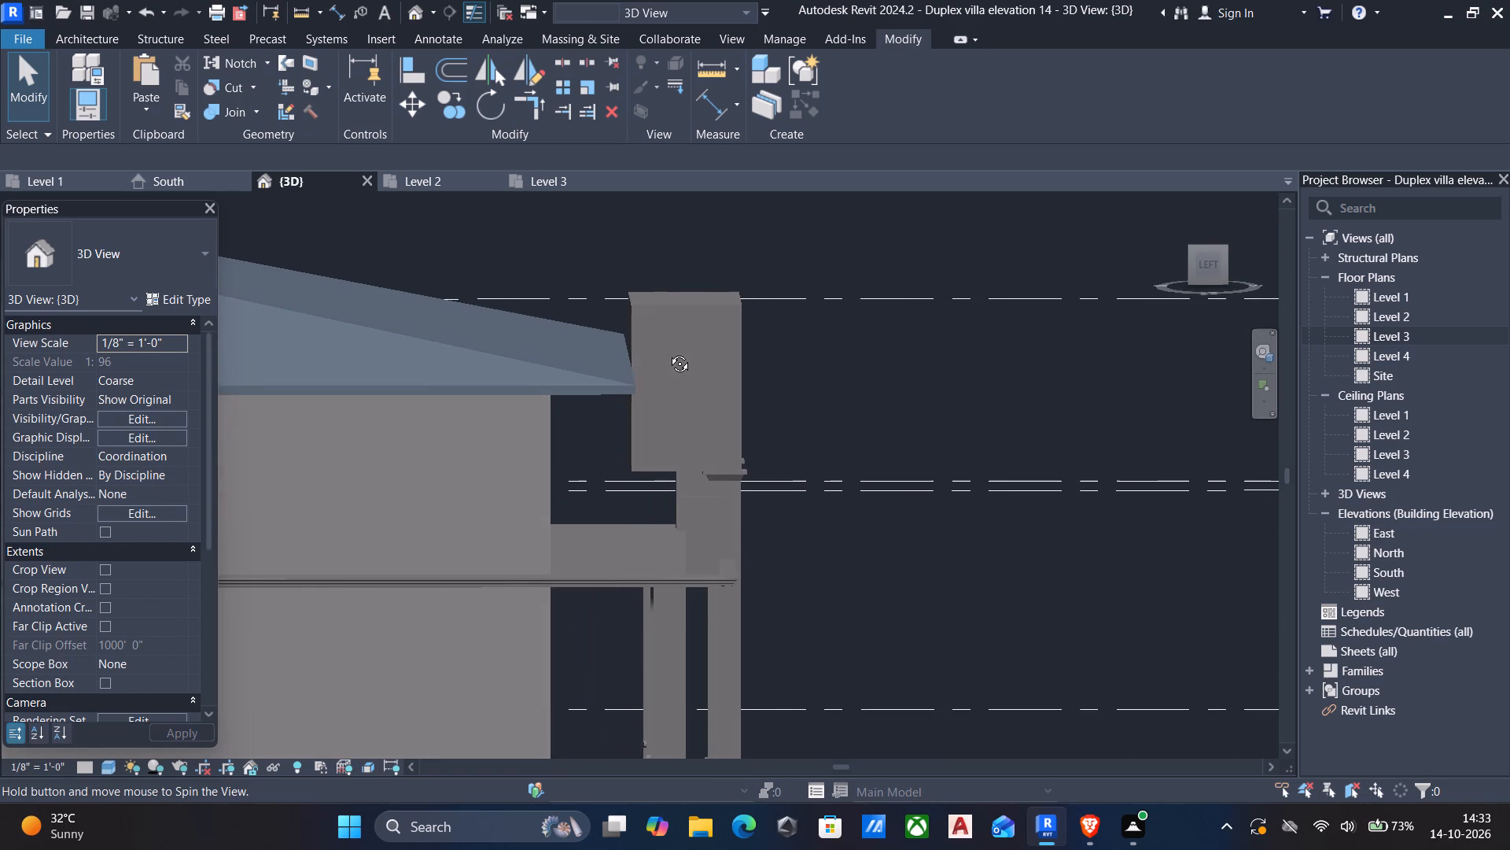
{"action": "middle_click_drag", "start_coordinate": [668, 352], "coordinate": [657, 332], "text": "shift"}
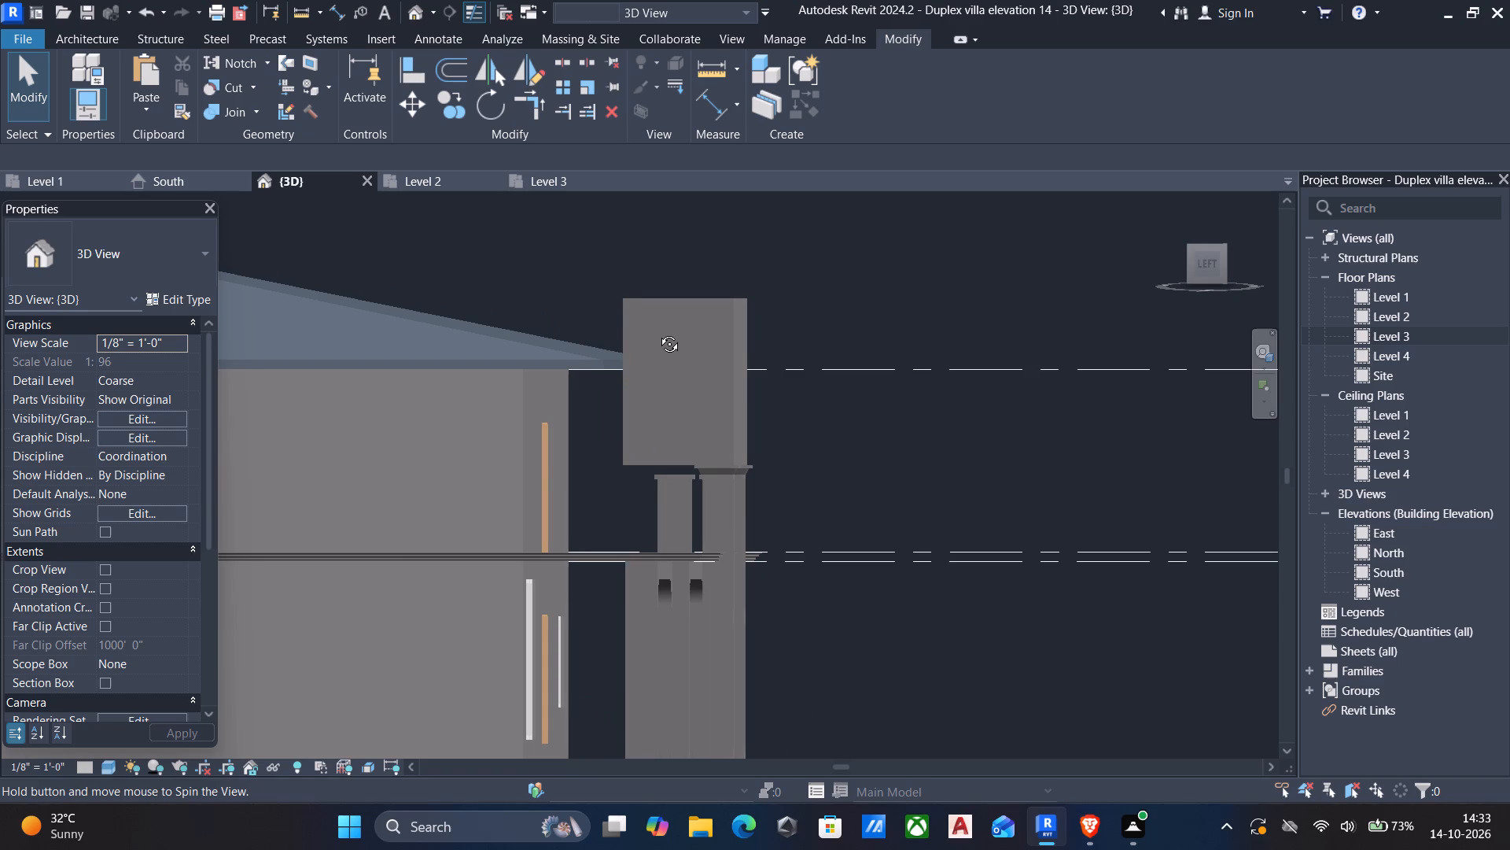
{"action": "middle_click_drag", "start_coordinate": [657, 332], "coordinate": [667, 328], "text": "shift"}
{"action": "middle_click_drag", "start_coordinate": [667, 328], "coordinate": [670, 359], "text": "shift"}
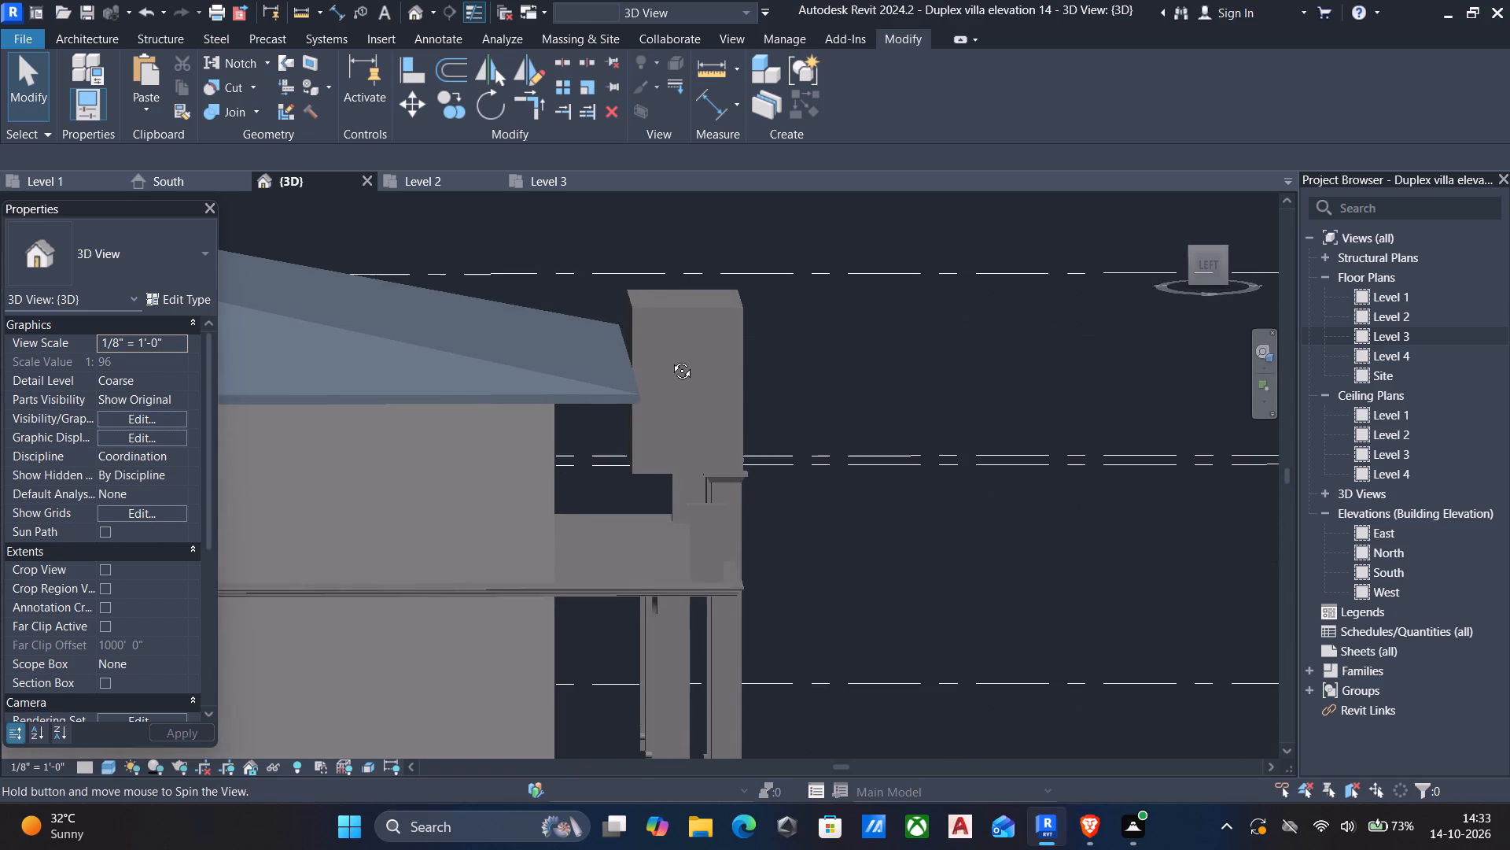
{"action": "middle_click_drag", "start_coordinate": [670, 359], "coordinate": [665, 342], "text": "shift"}
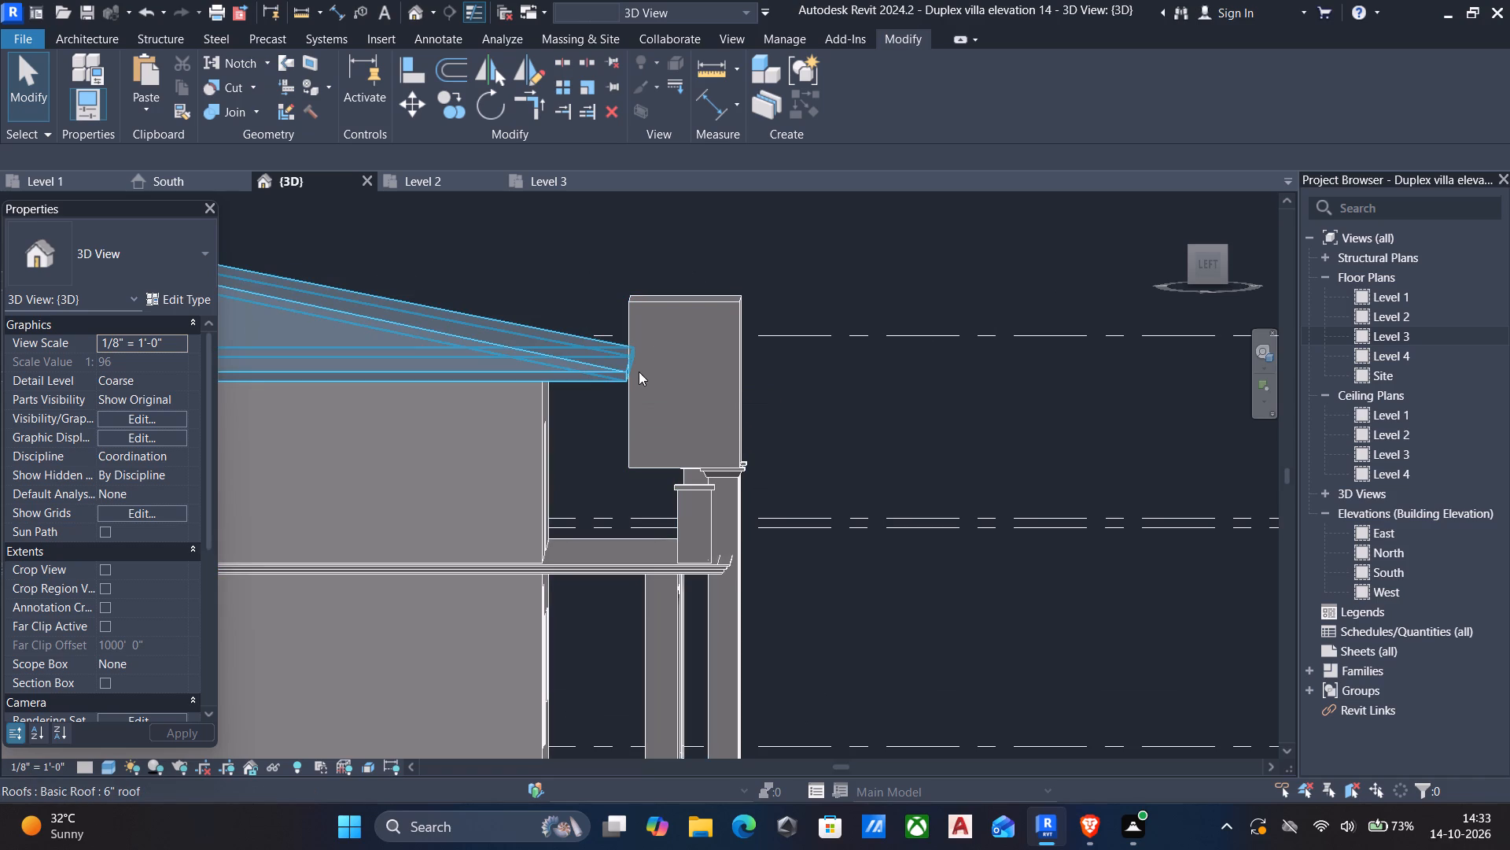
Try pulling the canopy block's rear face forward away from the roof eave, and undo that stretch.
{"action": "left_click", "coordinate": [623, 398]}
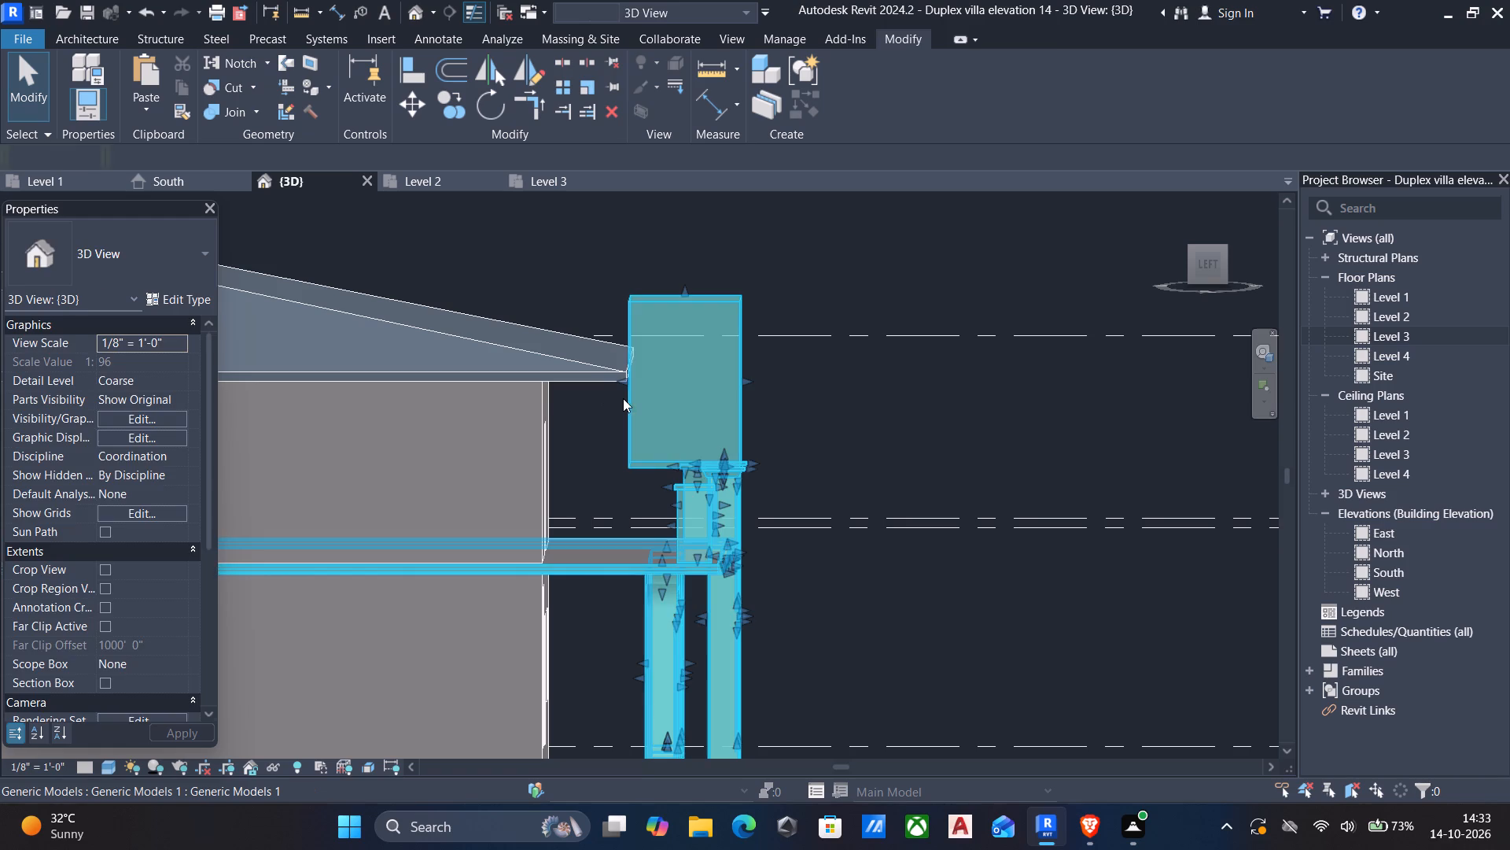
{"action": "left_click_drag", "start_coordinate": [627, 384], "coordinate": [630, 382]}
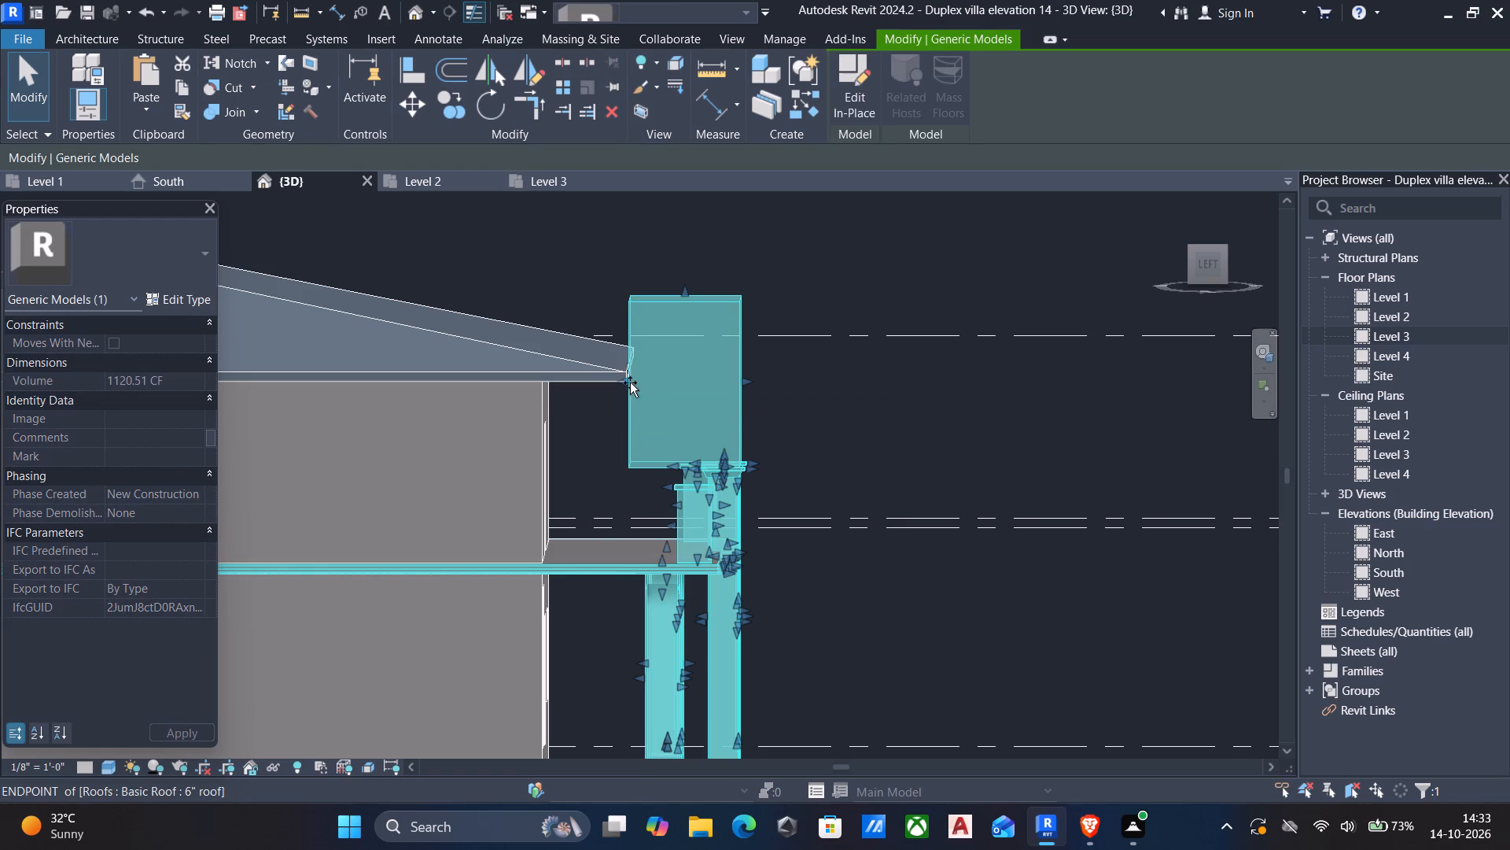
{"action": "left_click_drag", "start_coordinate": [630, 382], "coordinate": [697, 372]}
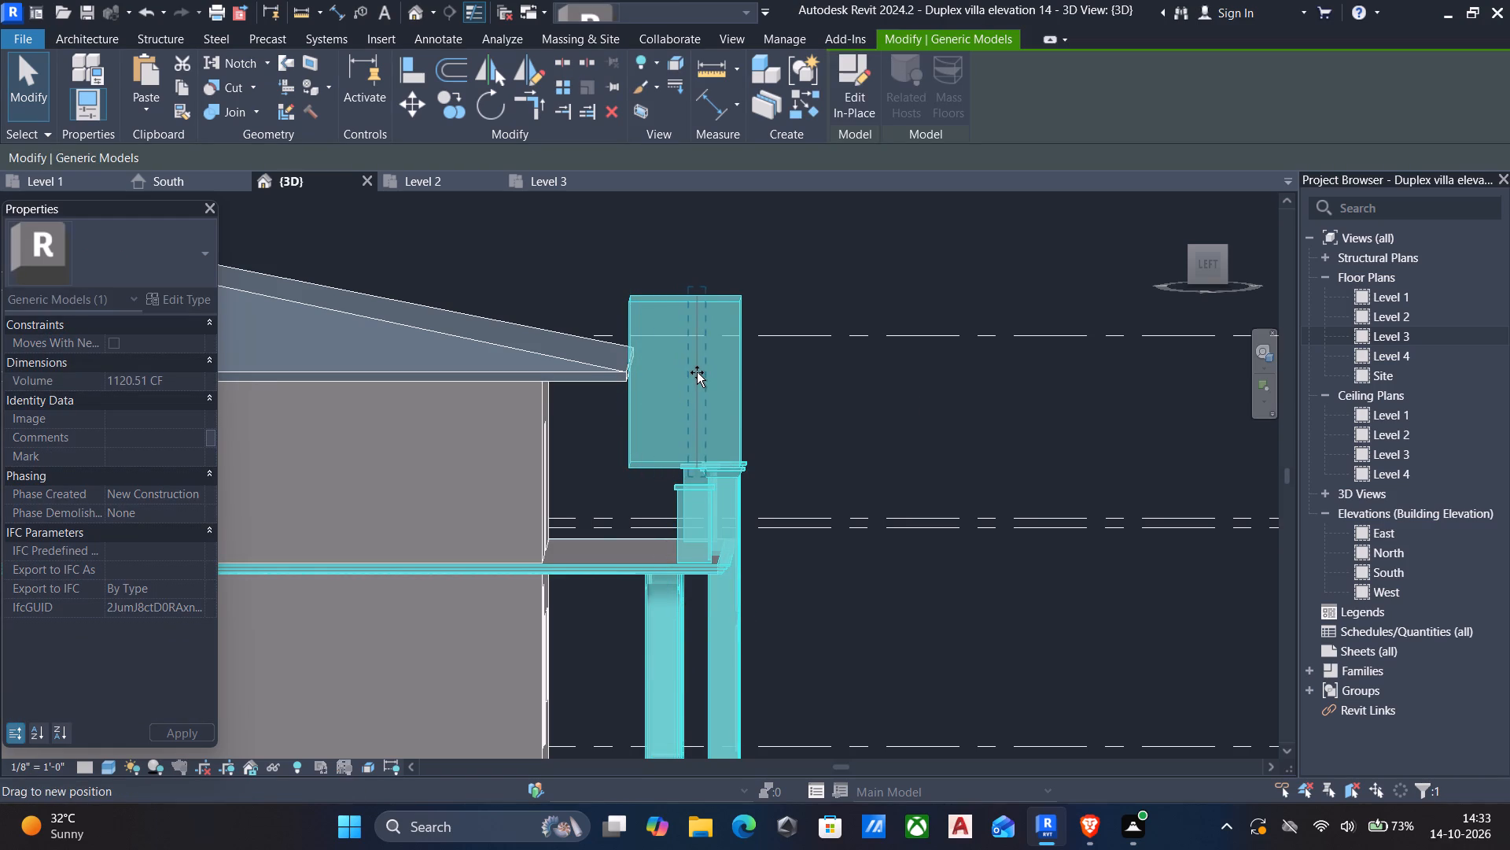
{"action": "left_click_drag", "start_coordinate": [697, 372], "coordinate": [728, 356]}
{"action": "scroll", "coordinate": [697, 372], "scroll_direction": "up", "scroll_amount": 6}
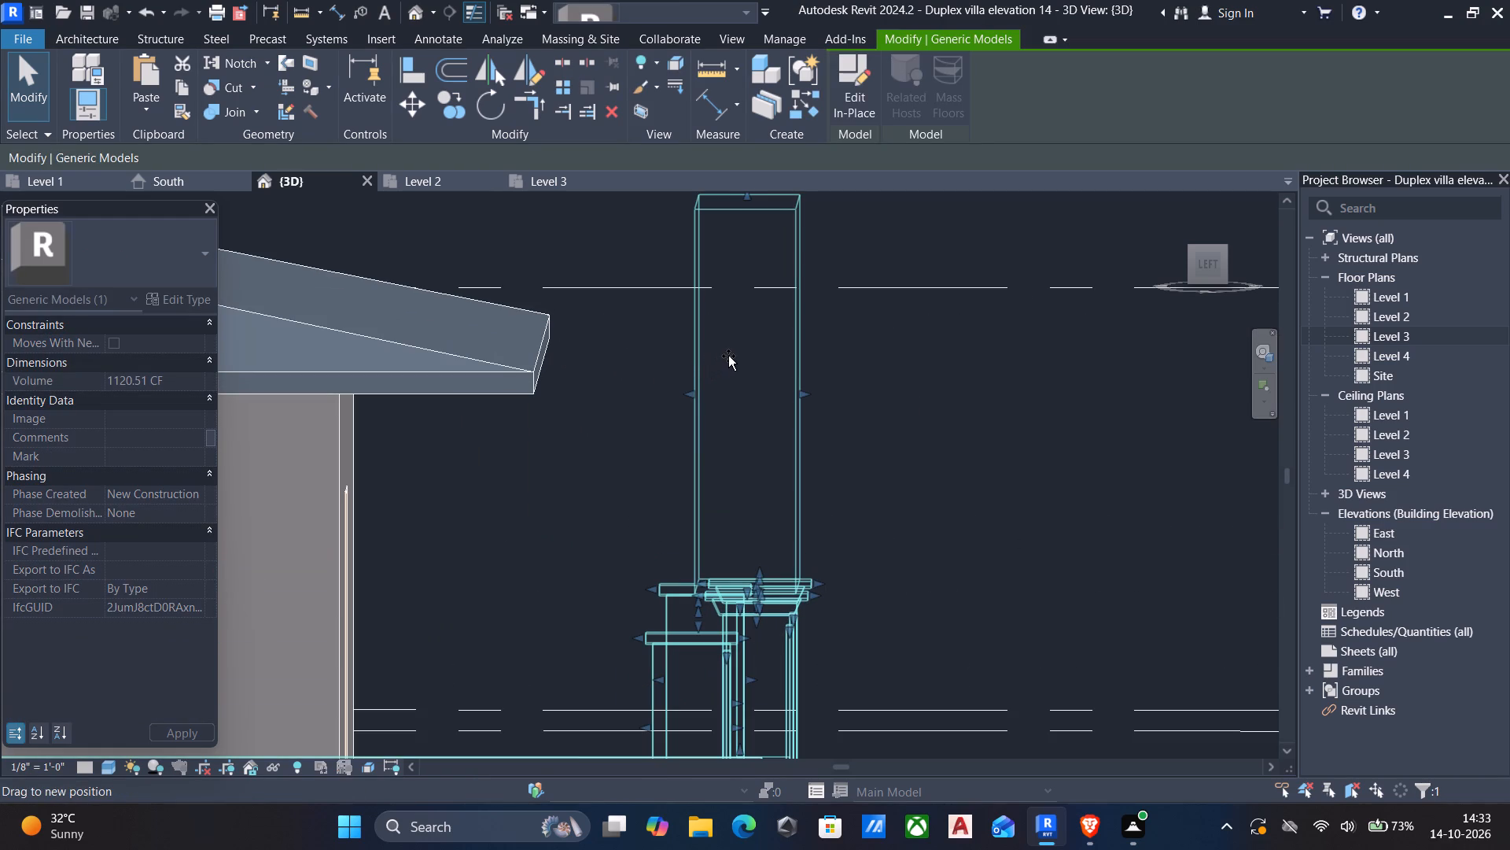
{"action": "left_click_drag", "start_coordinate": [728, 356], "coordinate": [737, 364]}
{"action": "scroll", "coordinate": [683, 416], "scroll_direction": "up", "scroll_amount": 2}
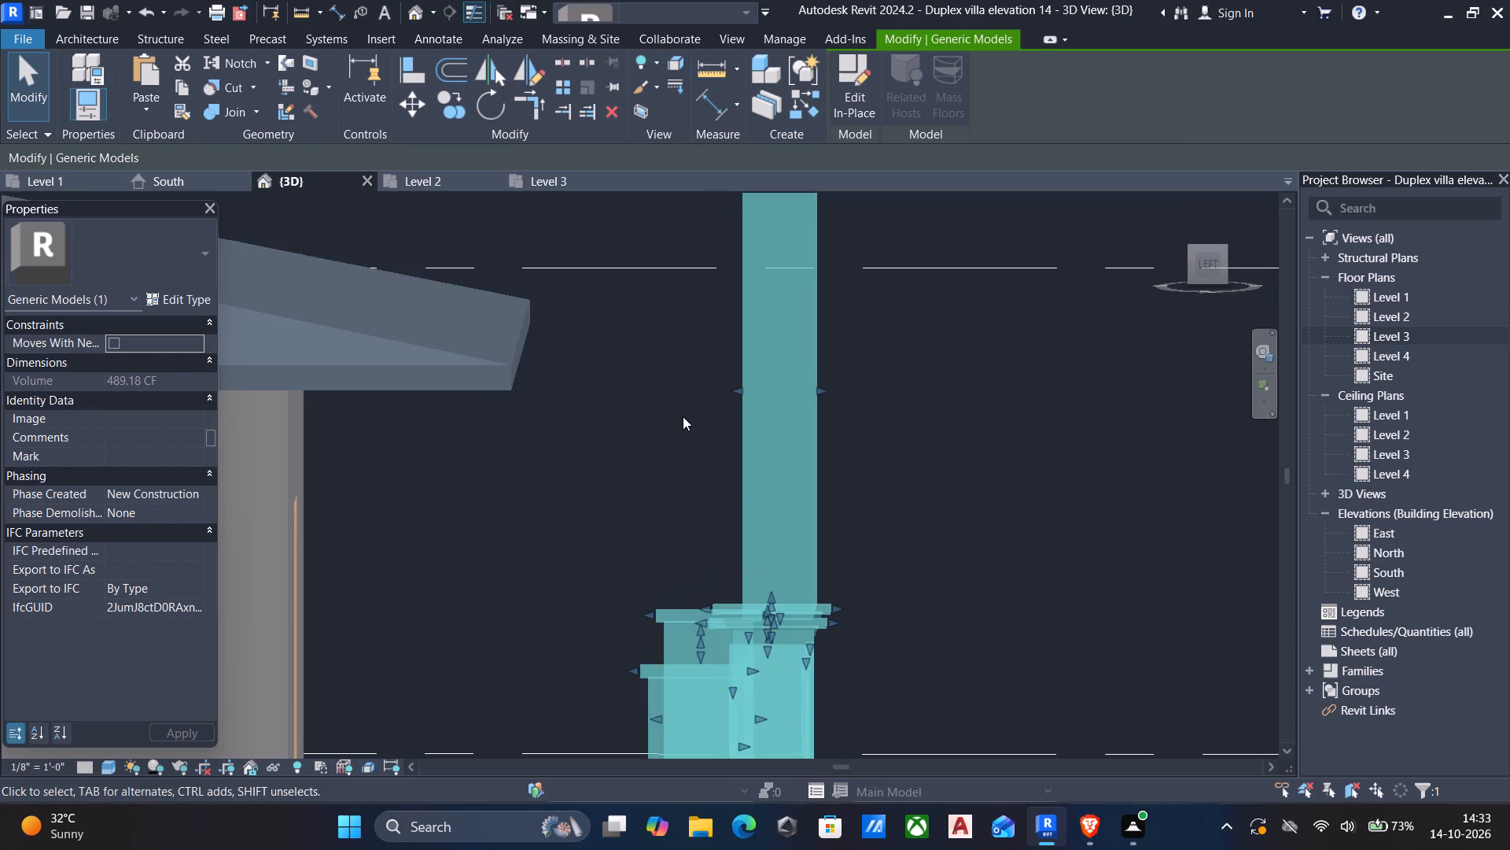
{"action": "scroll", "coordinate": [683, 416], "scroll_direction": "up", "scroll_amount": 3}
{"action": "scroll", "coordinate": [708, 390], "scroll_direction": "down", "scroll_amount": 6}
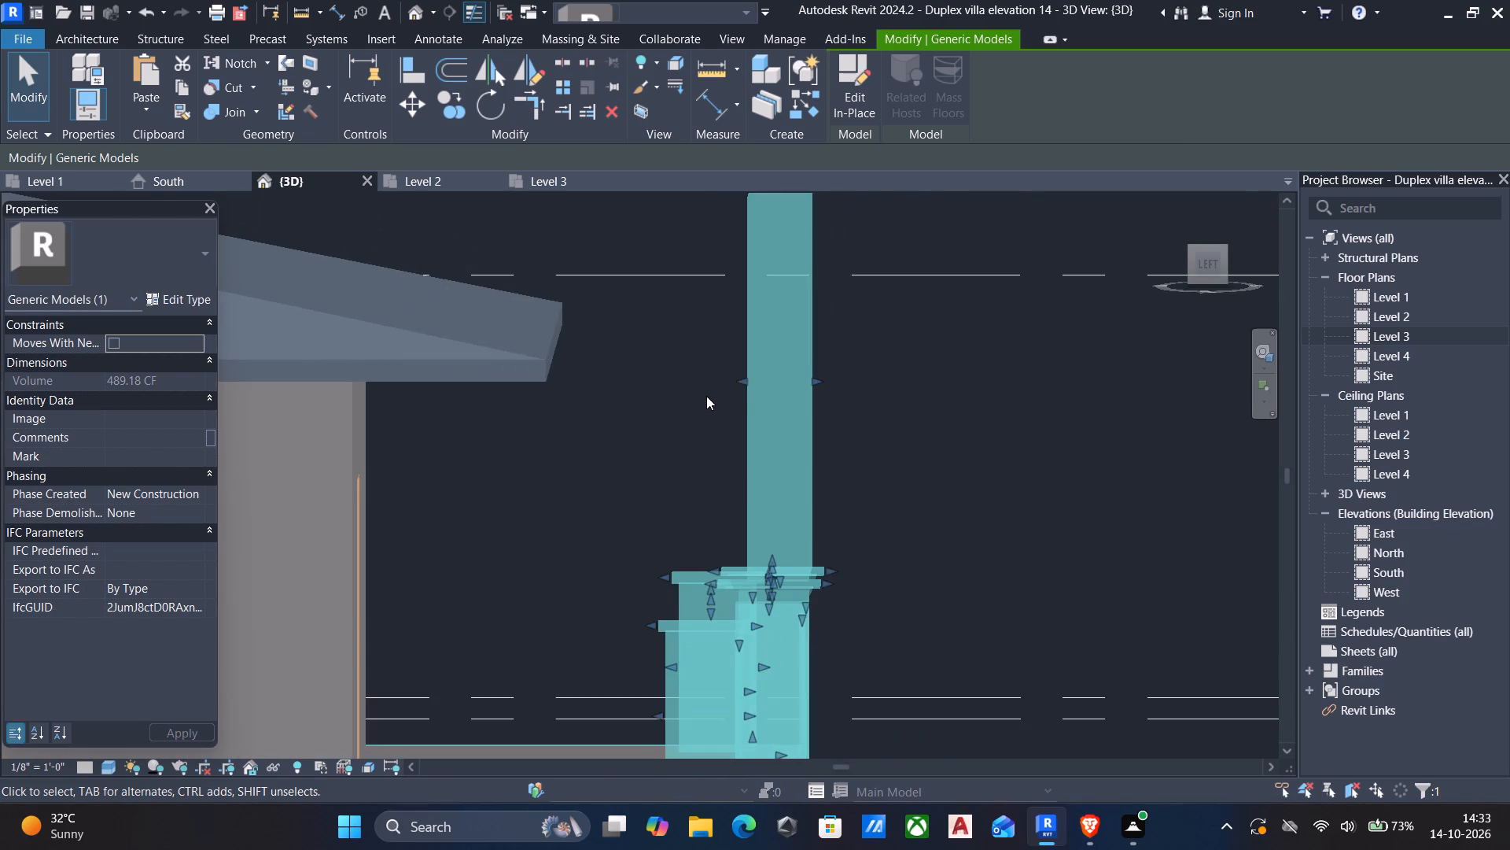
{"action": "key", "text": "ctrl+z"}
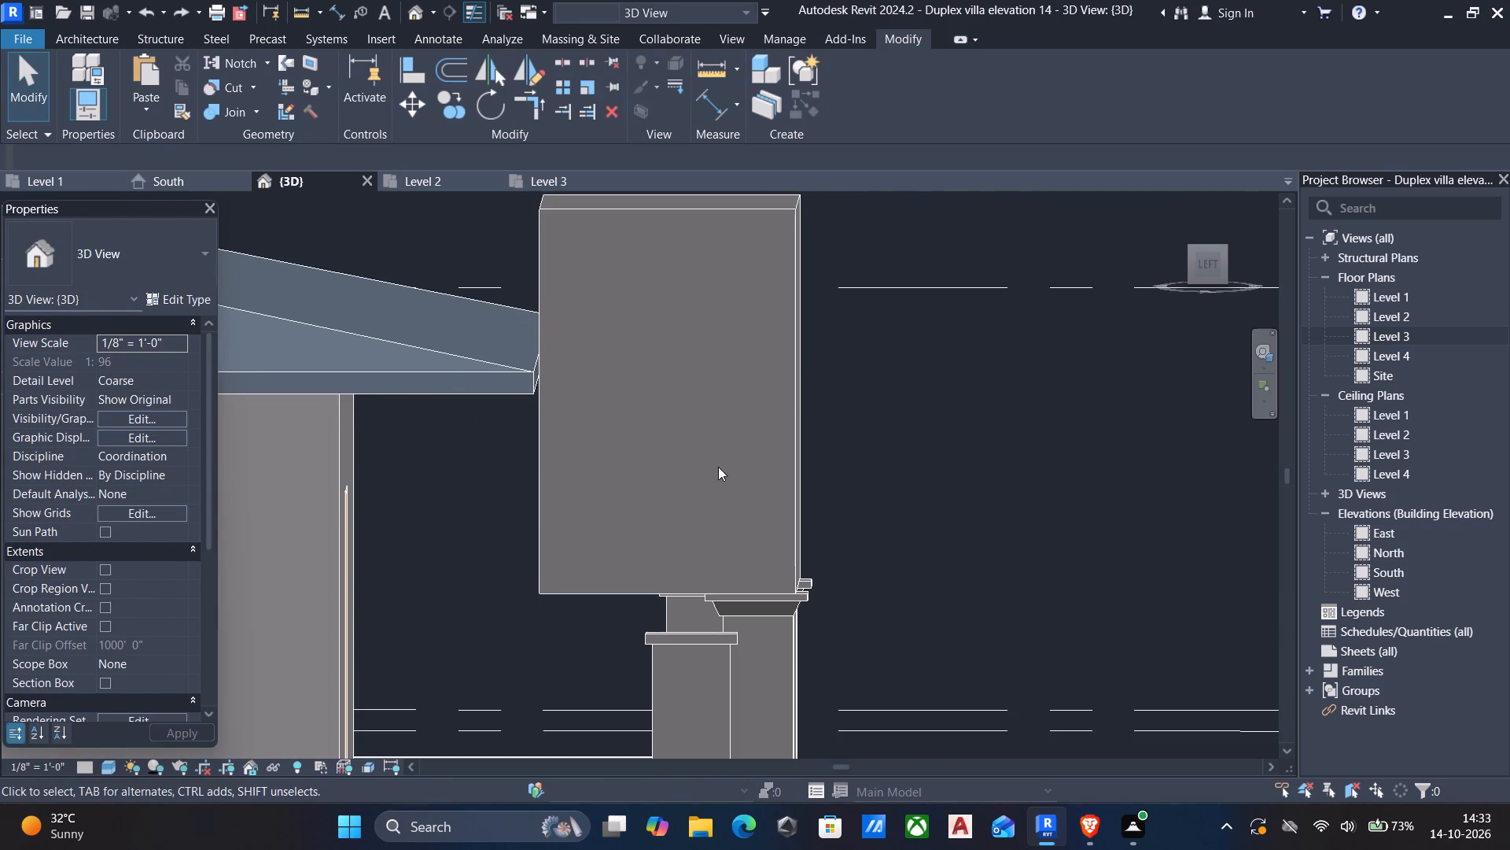
Edit the porch canopy in place and pull the block's rear face forward, clear of the roof eave, to about the central columns' rear face.
{"action": "left_click", "coordinate": [537, 451]}
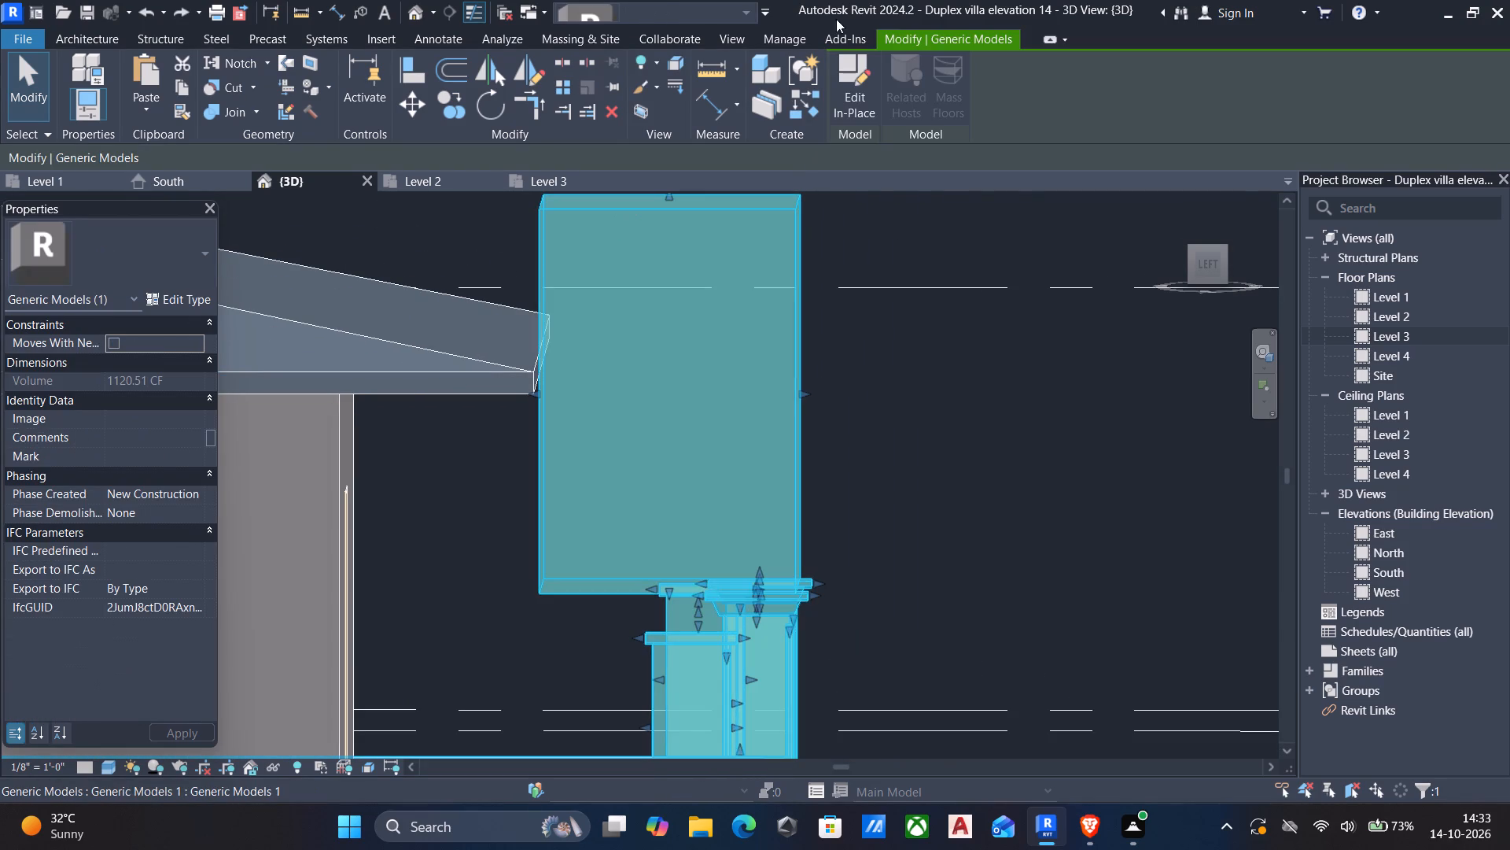
{"action": "left_click", "coordinate": [864, 69]}
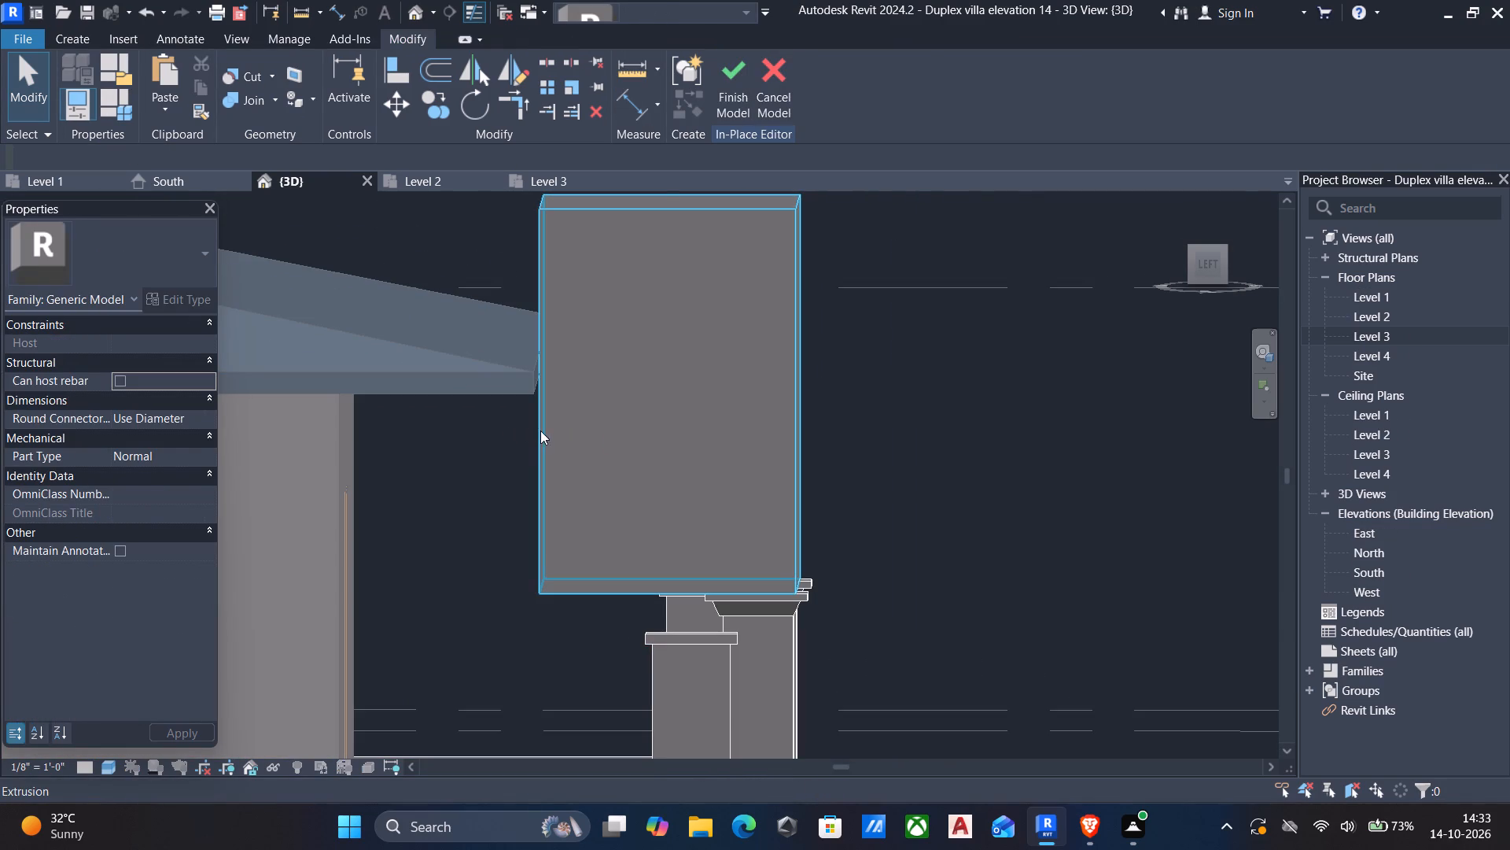
{"action": "left_click", "coordinate": [540, 431]}
{"action": "left_click_drag", "start_coordinate": [536, 391], "coordinate": [654, 391]}
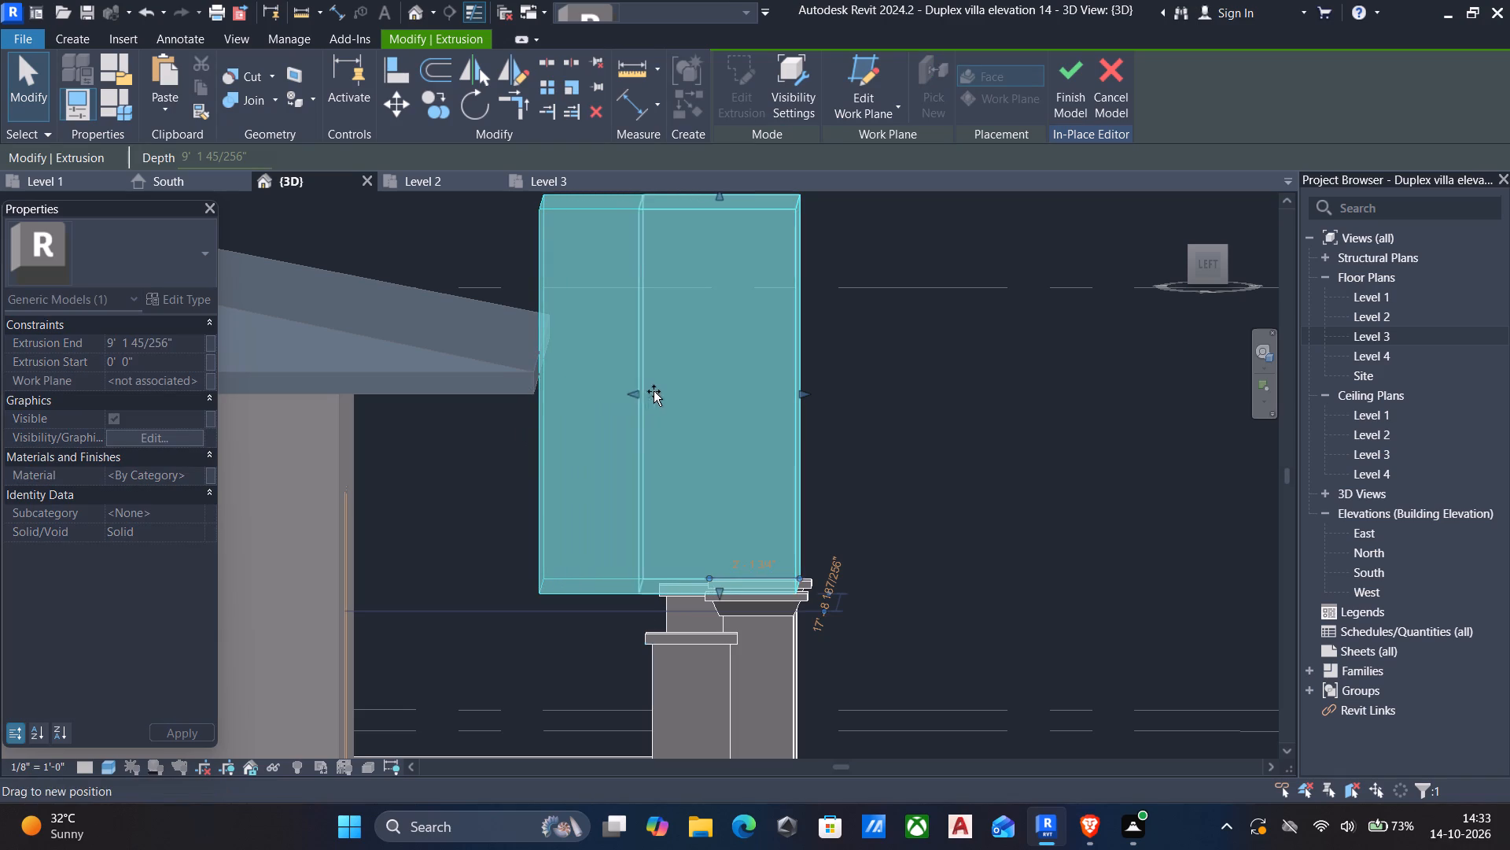
{"action": "left_click_drag", "start_coordinate": [654, 391], "coordinate": [716, 388]}
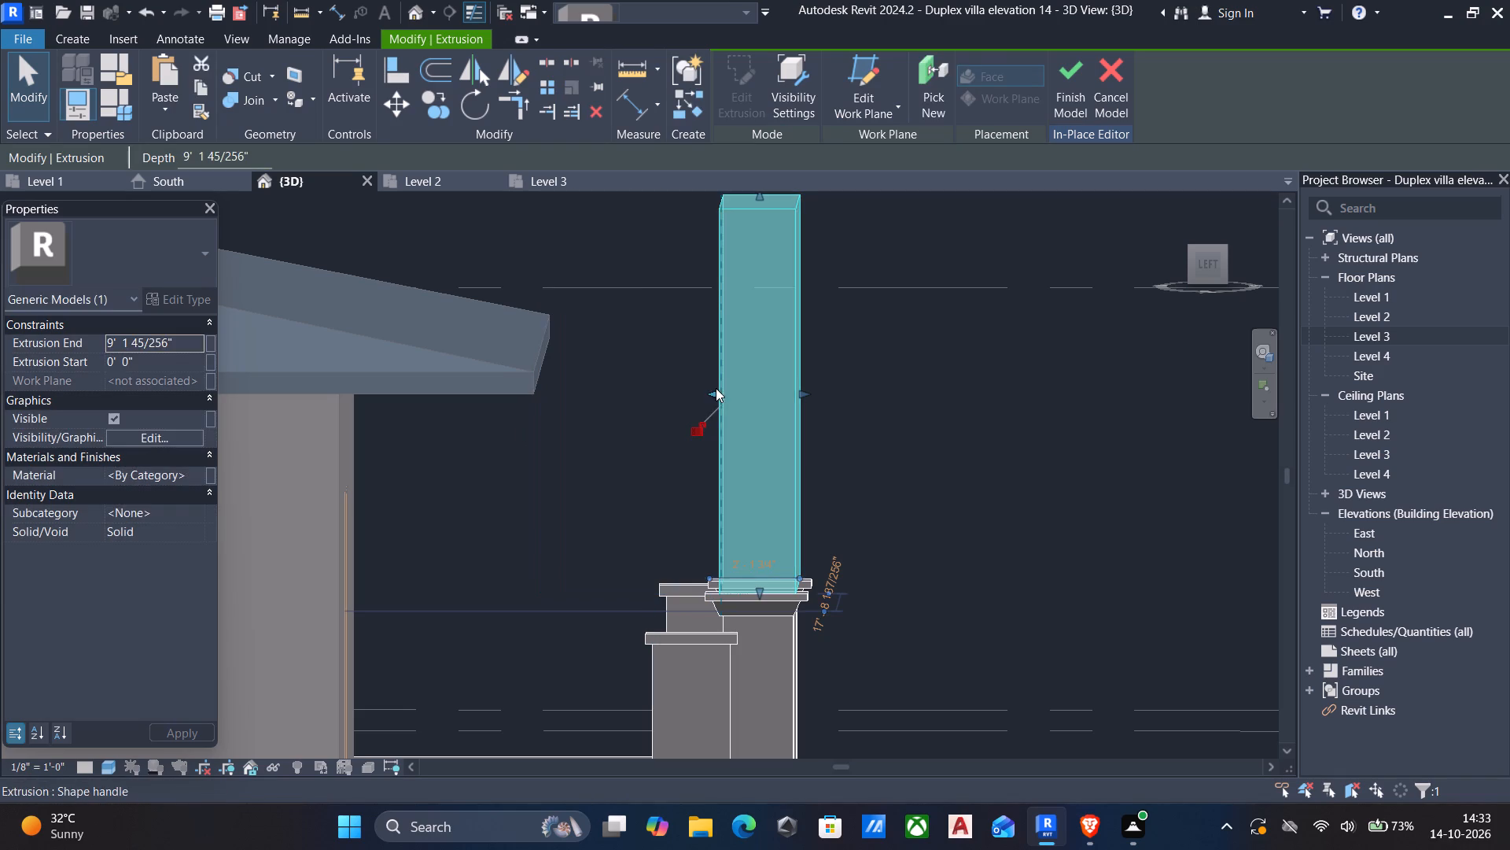
{"action": "key", "text": "Escape"}
Start a void extrusion within the in-place canopy and set its work plane to the block's front face.
{"action": "scroll", "coordinate": [674, 419], "scroll_direction": "down", "scroll_amount": 3}
{"action": "middle_click_drag", "start_coordinate": [705, 443], "coordinate": [683, 449], "text": "shift"}
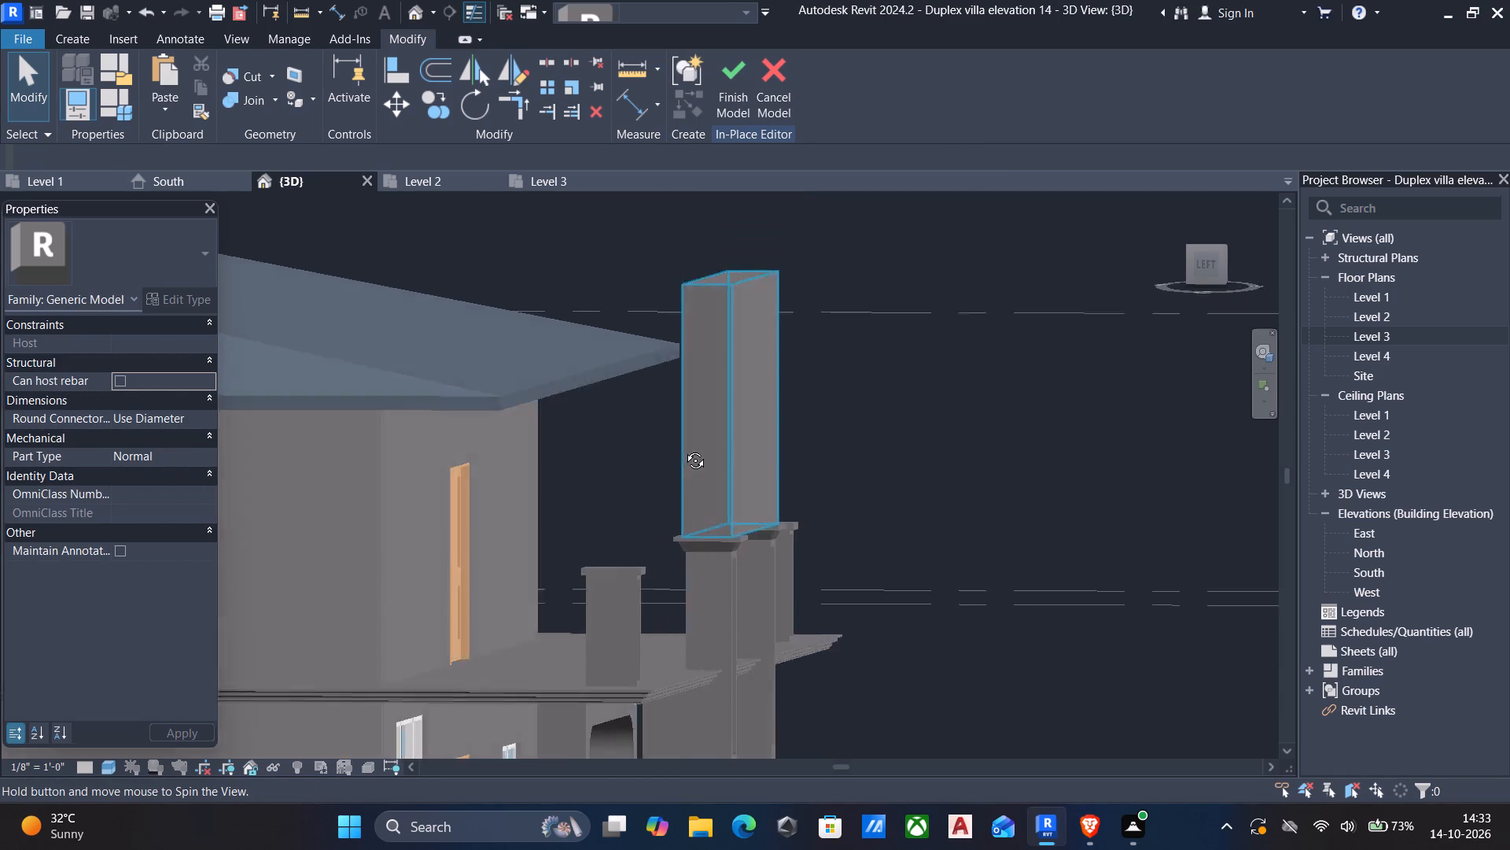
{"action": "middle_click_drag", "start_coordinate": [683, 449], "coordinate": [499, 437], "text": "shift"}
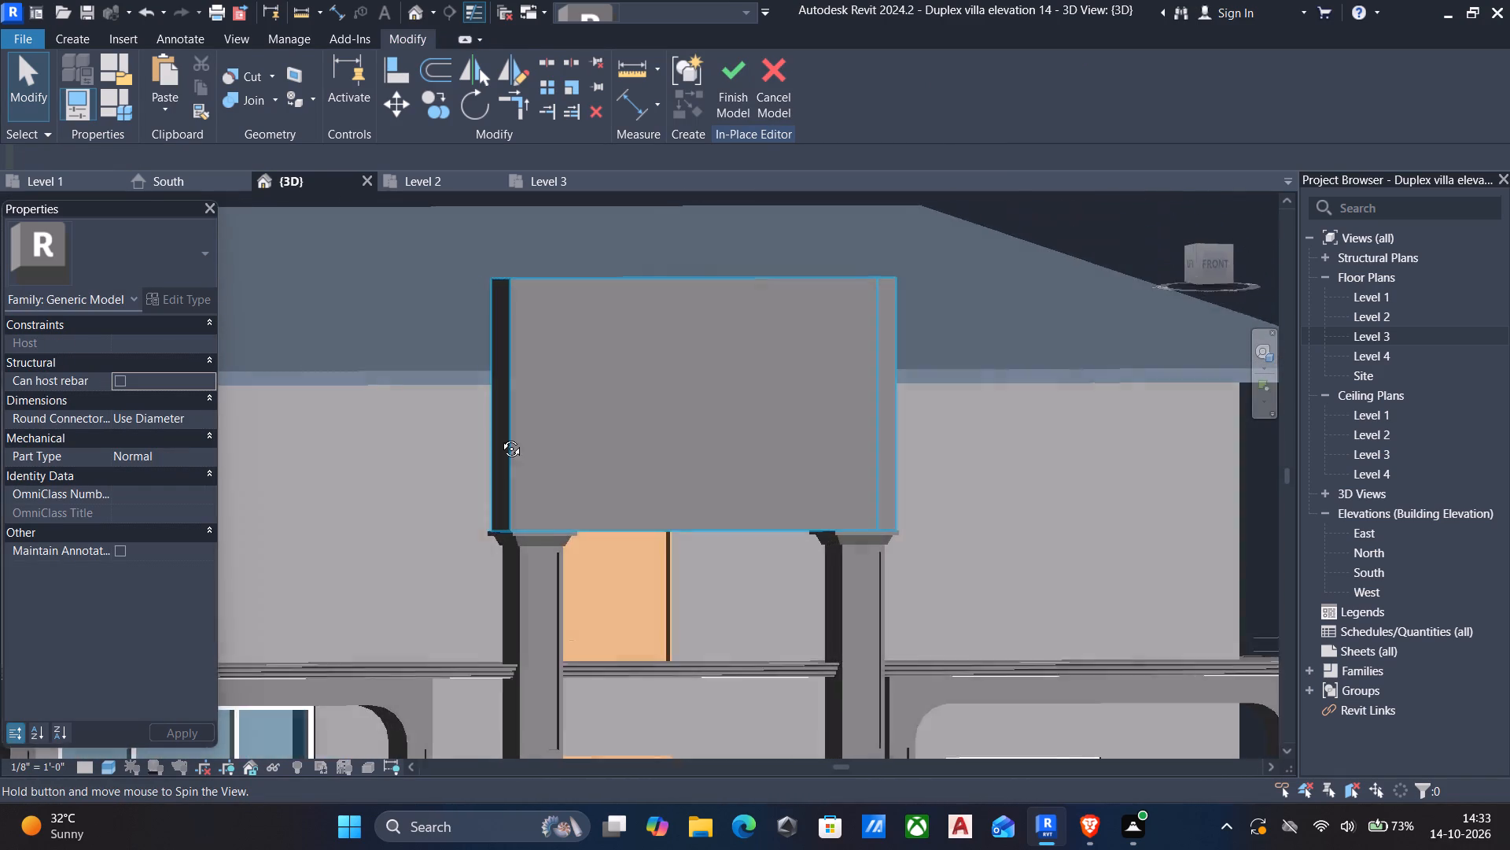
{"action": "middle_click_drag", "start_coordinate": [499, 437], "coordinate": [708, 452], "text": "shift"}
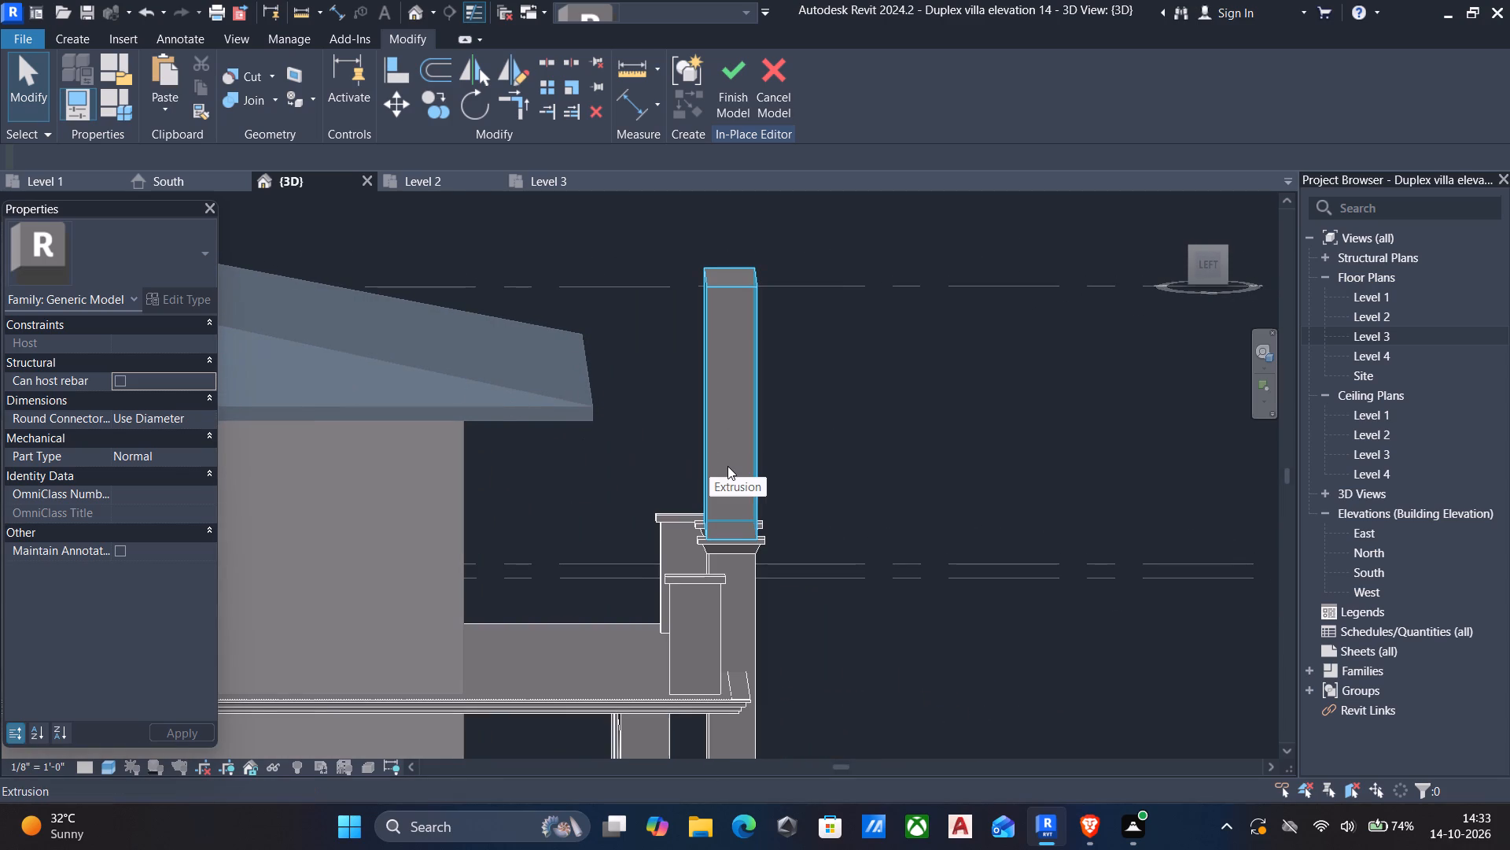
{"action": "middle_click_drag", "start_coordinate": [724, 471], "coordinate": [639, 482], "text": "shift"}
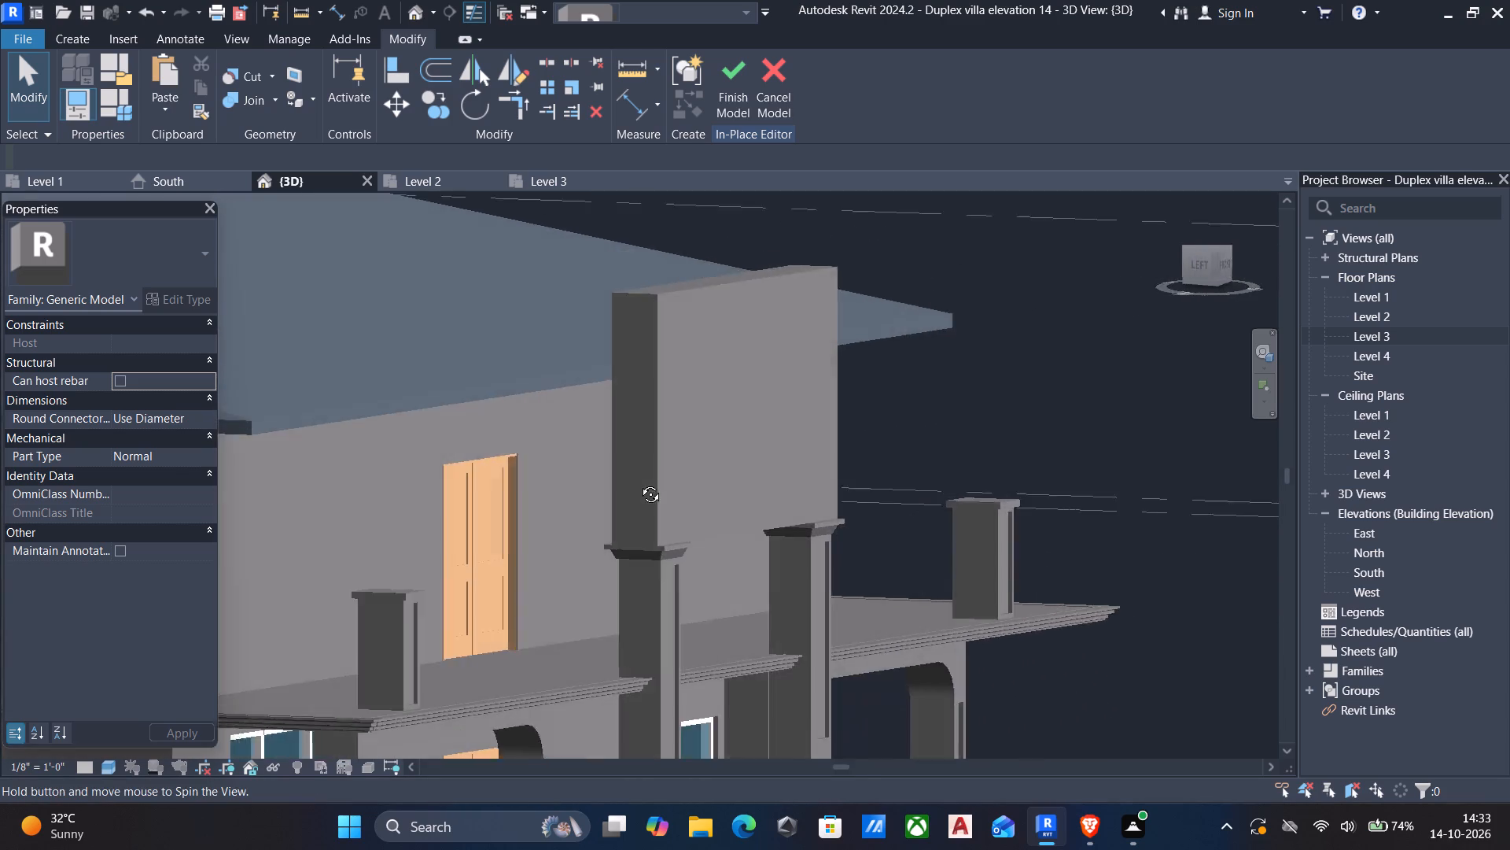
{"action": "middle_click_drag", "start_coordinate": [639, 482], "coordinate": [474, 467], "text": "shift"}
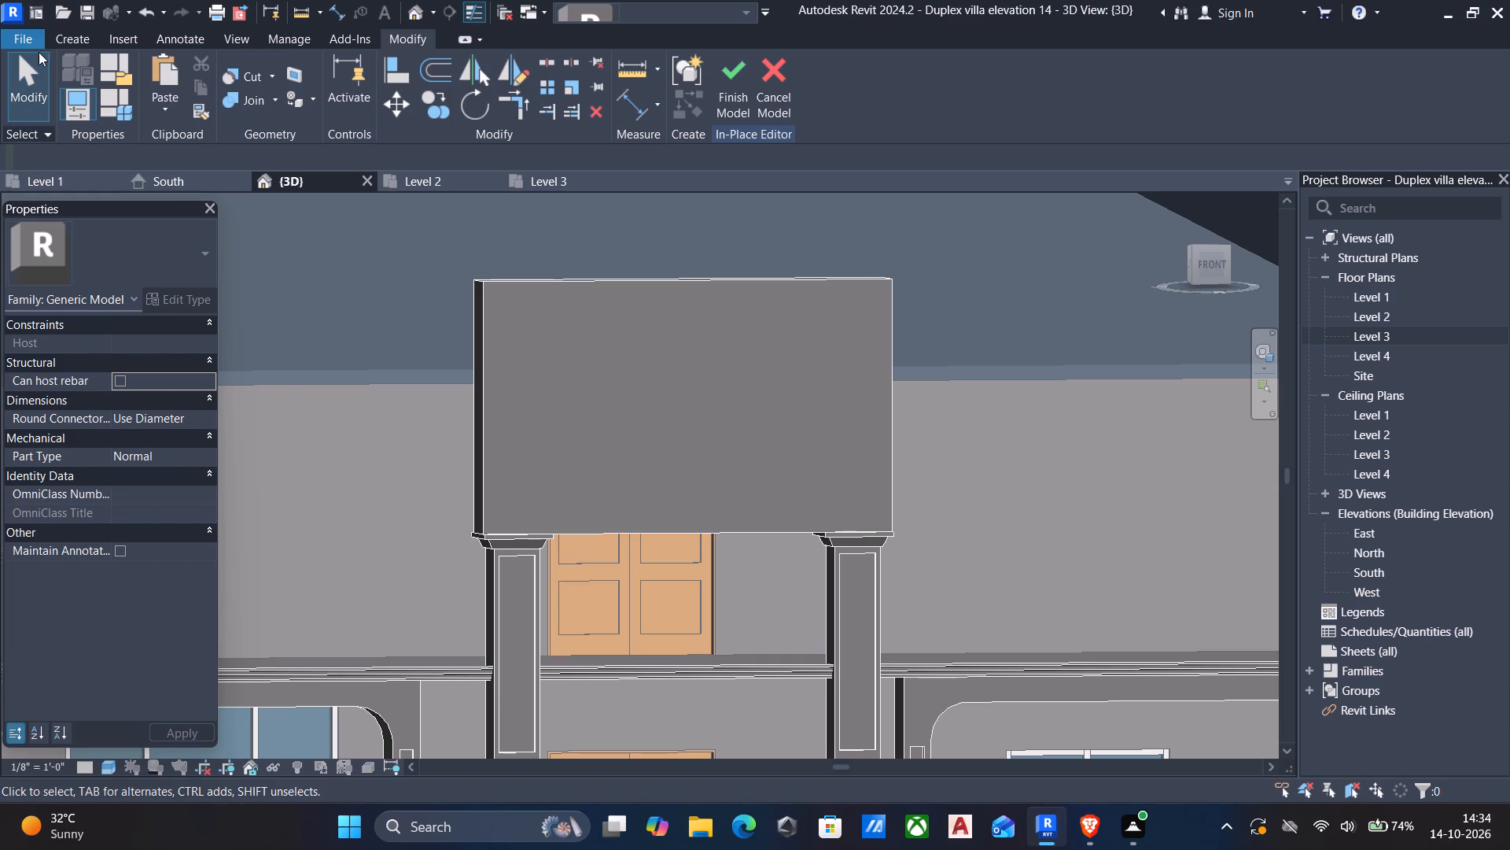
{"action": "left_click", "coordinate": [66, 37]}
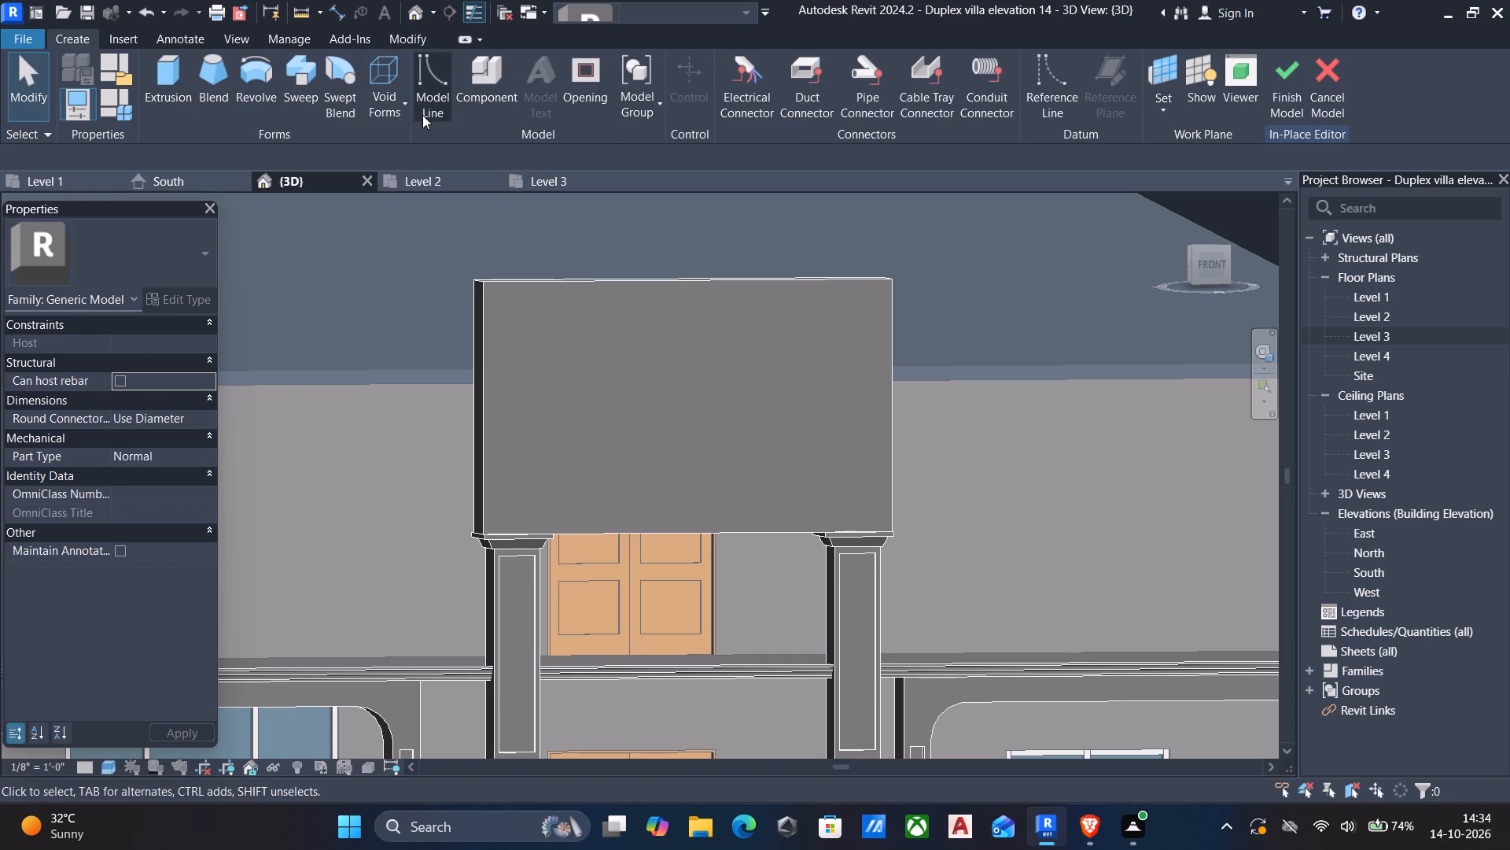
{"action": "left_click", "coordinate": [377, 107]}
{"action": "left_click", "coordinate": [413, 145]}
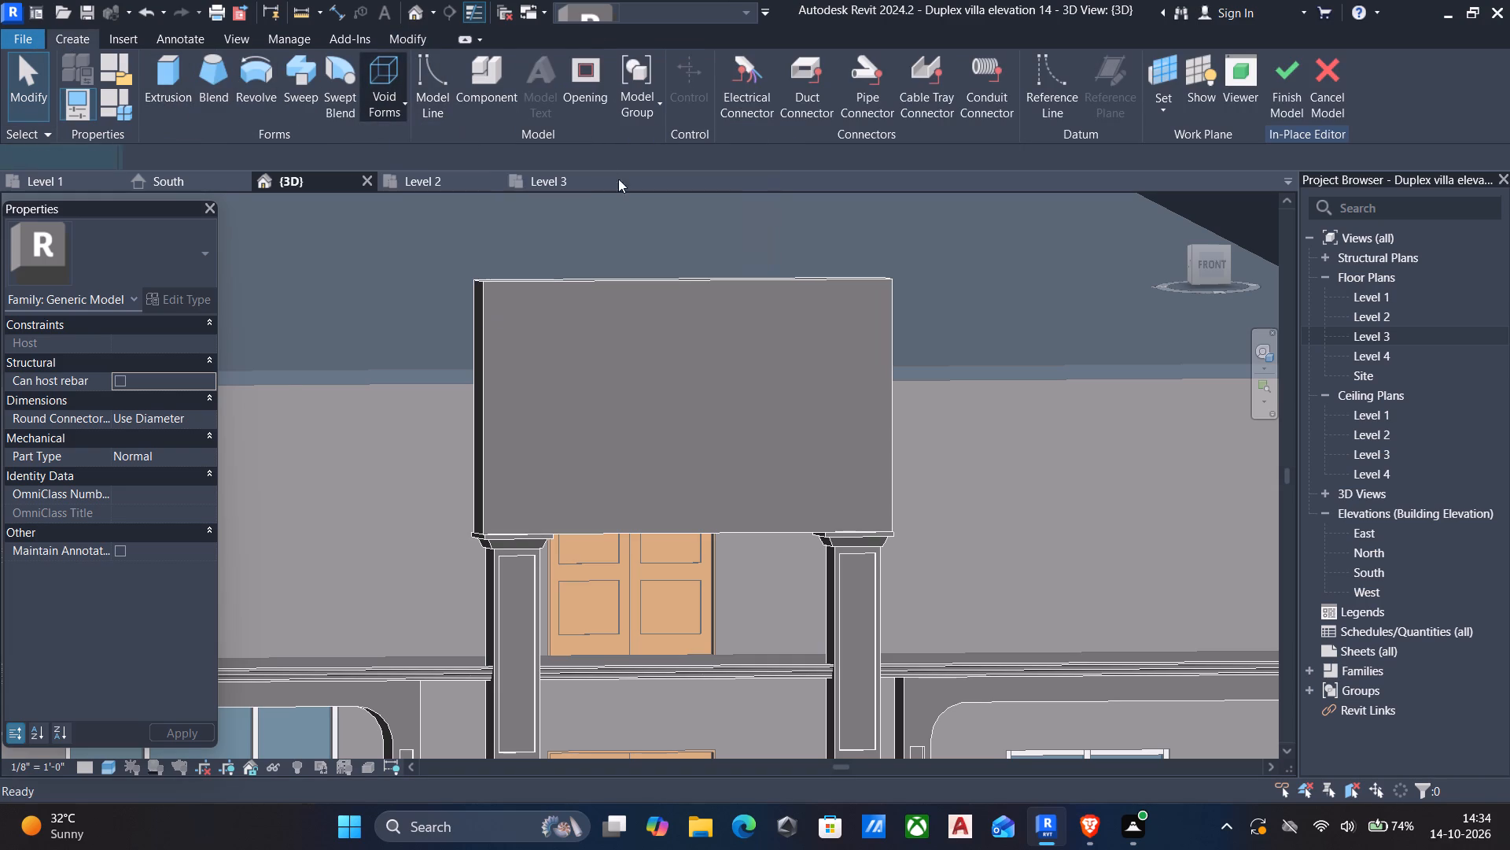
{"action": "left_click", "coordinate": [913, 106]}
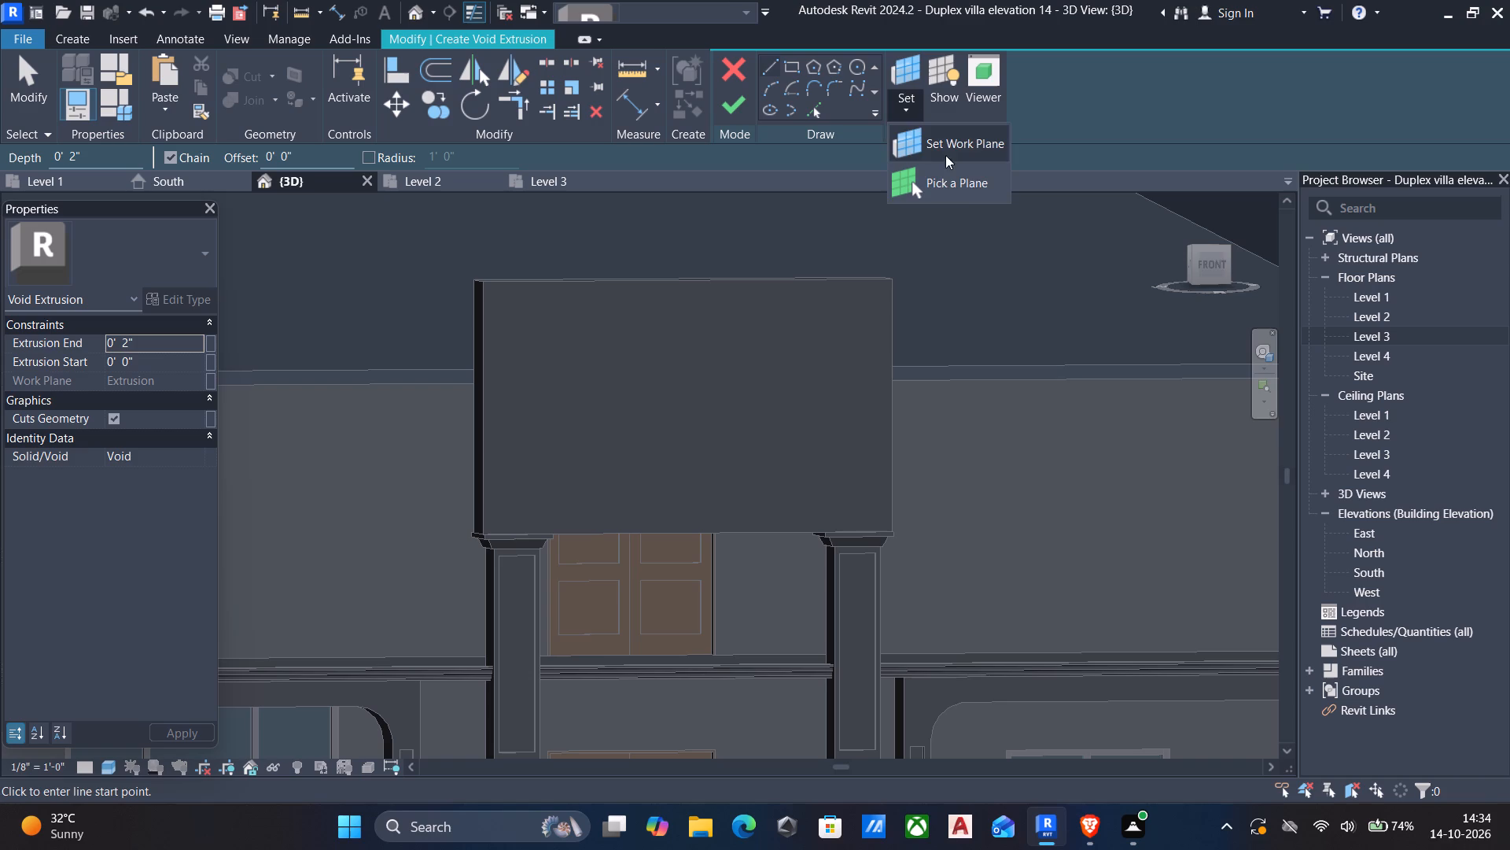
{"action": "left_click", "coordinate": [965, 186]}
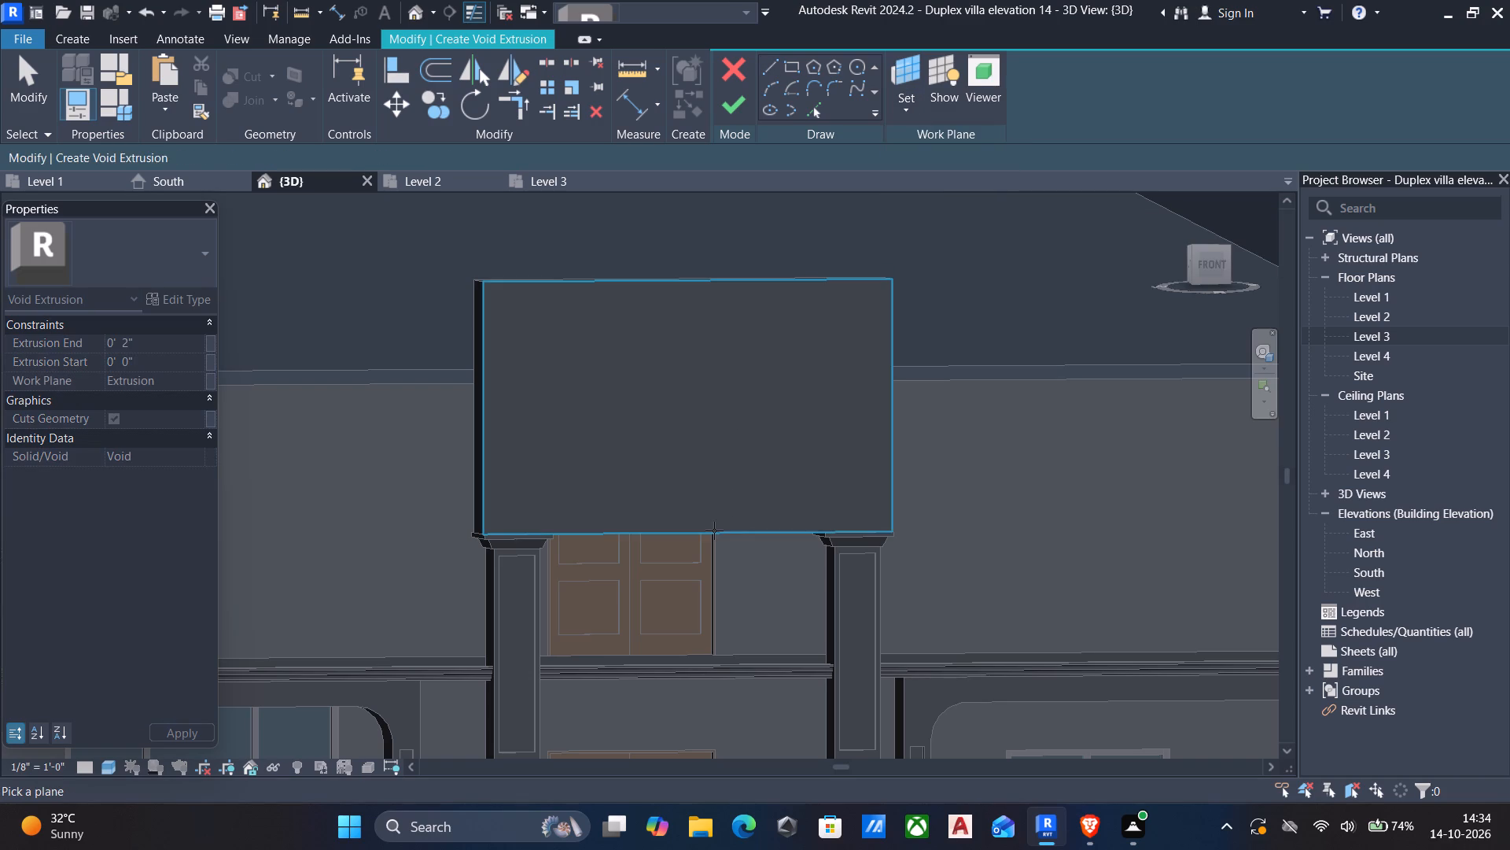
{"action": "left_click", "coordinate": [714, 530]}
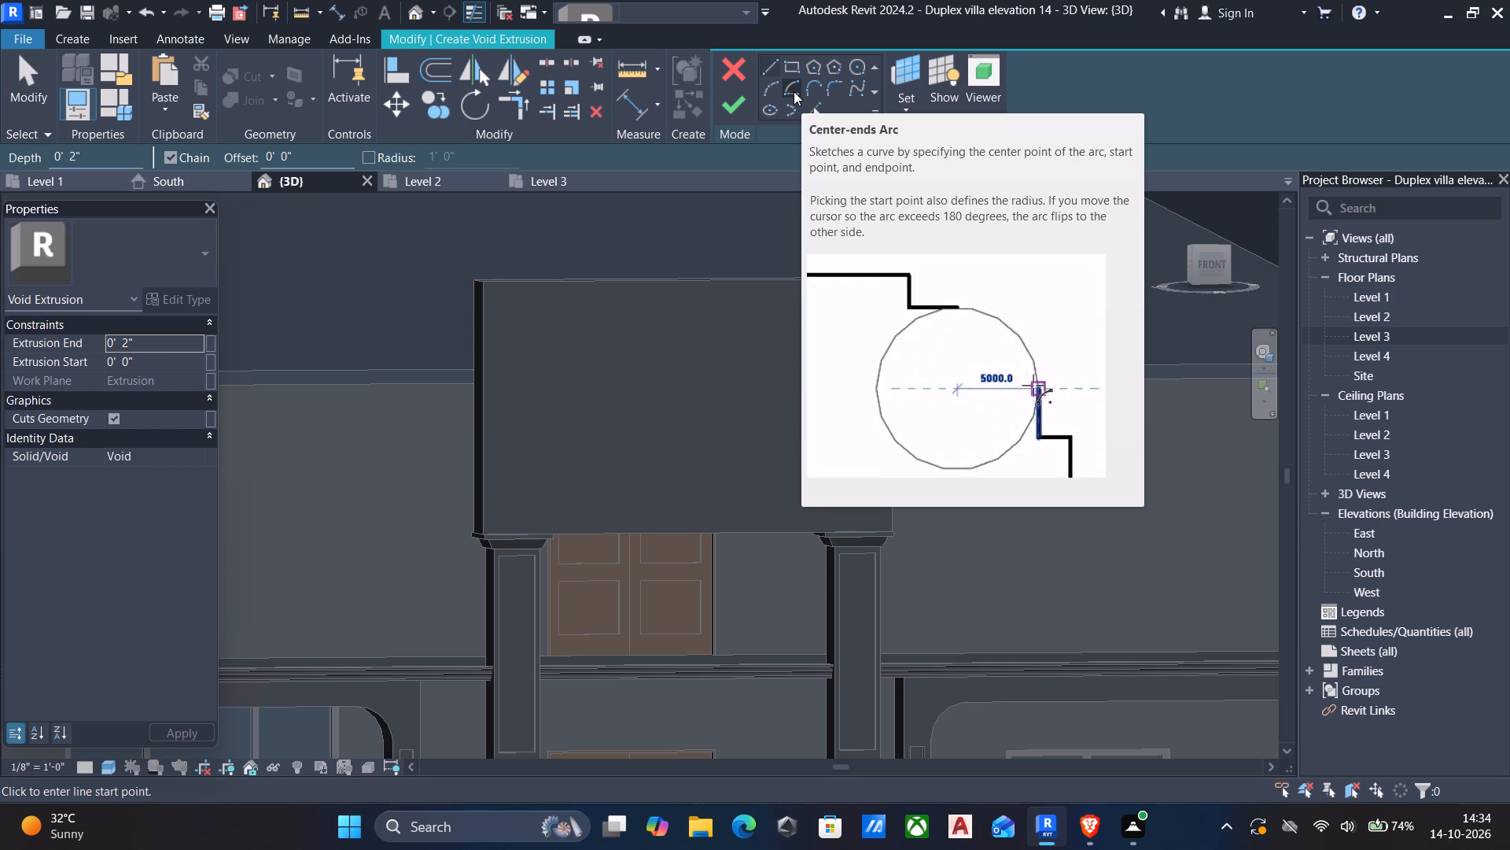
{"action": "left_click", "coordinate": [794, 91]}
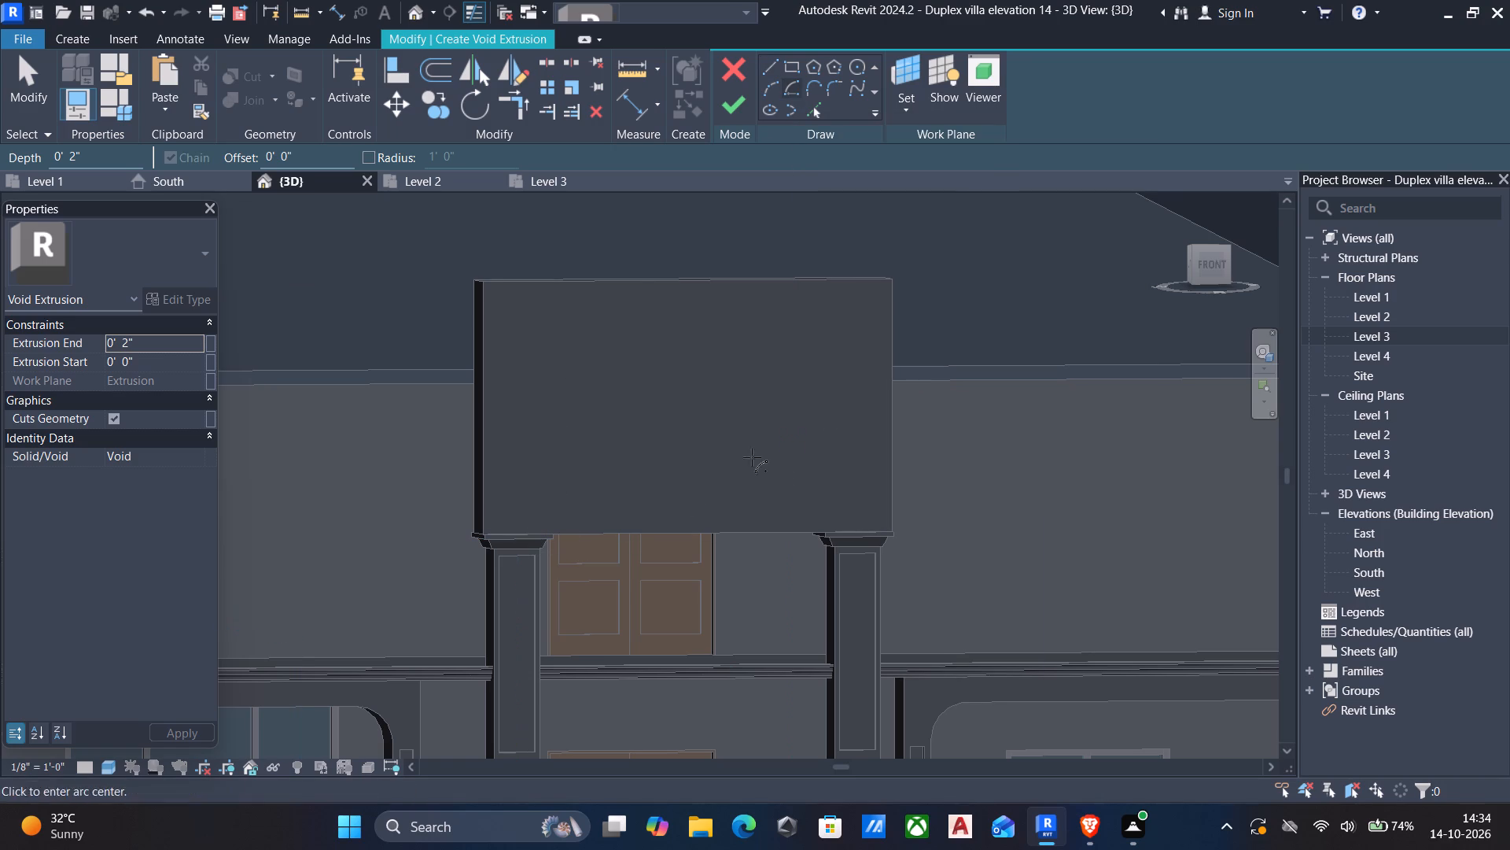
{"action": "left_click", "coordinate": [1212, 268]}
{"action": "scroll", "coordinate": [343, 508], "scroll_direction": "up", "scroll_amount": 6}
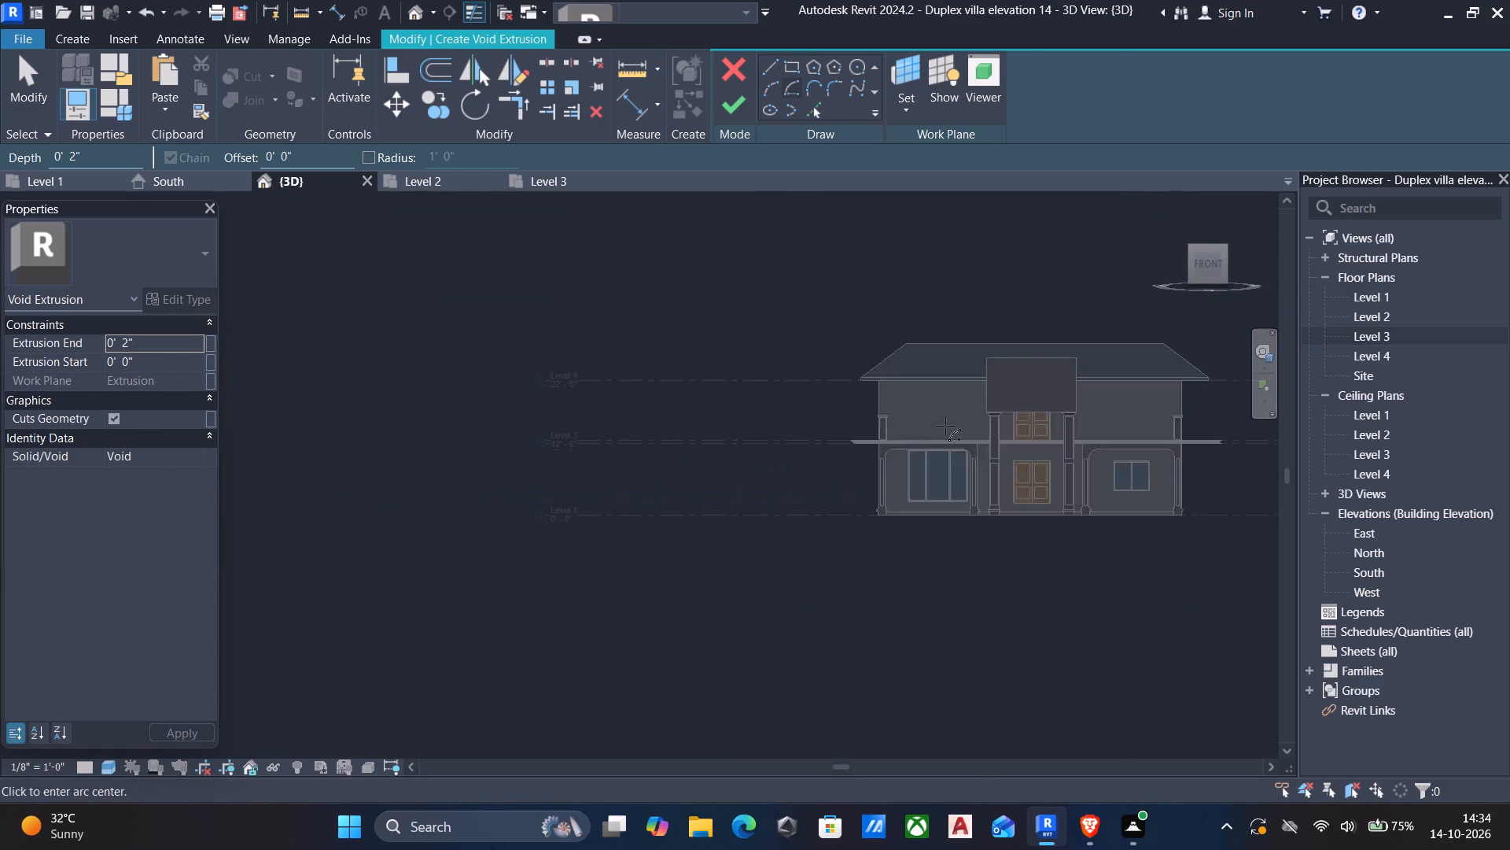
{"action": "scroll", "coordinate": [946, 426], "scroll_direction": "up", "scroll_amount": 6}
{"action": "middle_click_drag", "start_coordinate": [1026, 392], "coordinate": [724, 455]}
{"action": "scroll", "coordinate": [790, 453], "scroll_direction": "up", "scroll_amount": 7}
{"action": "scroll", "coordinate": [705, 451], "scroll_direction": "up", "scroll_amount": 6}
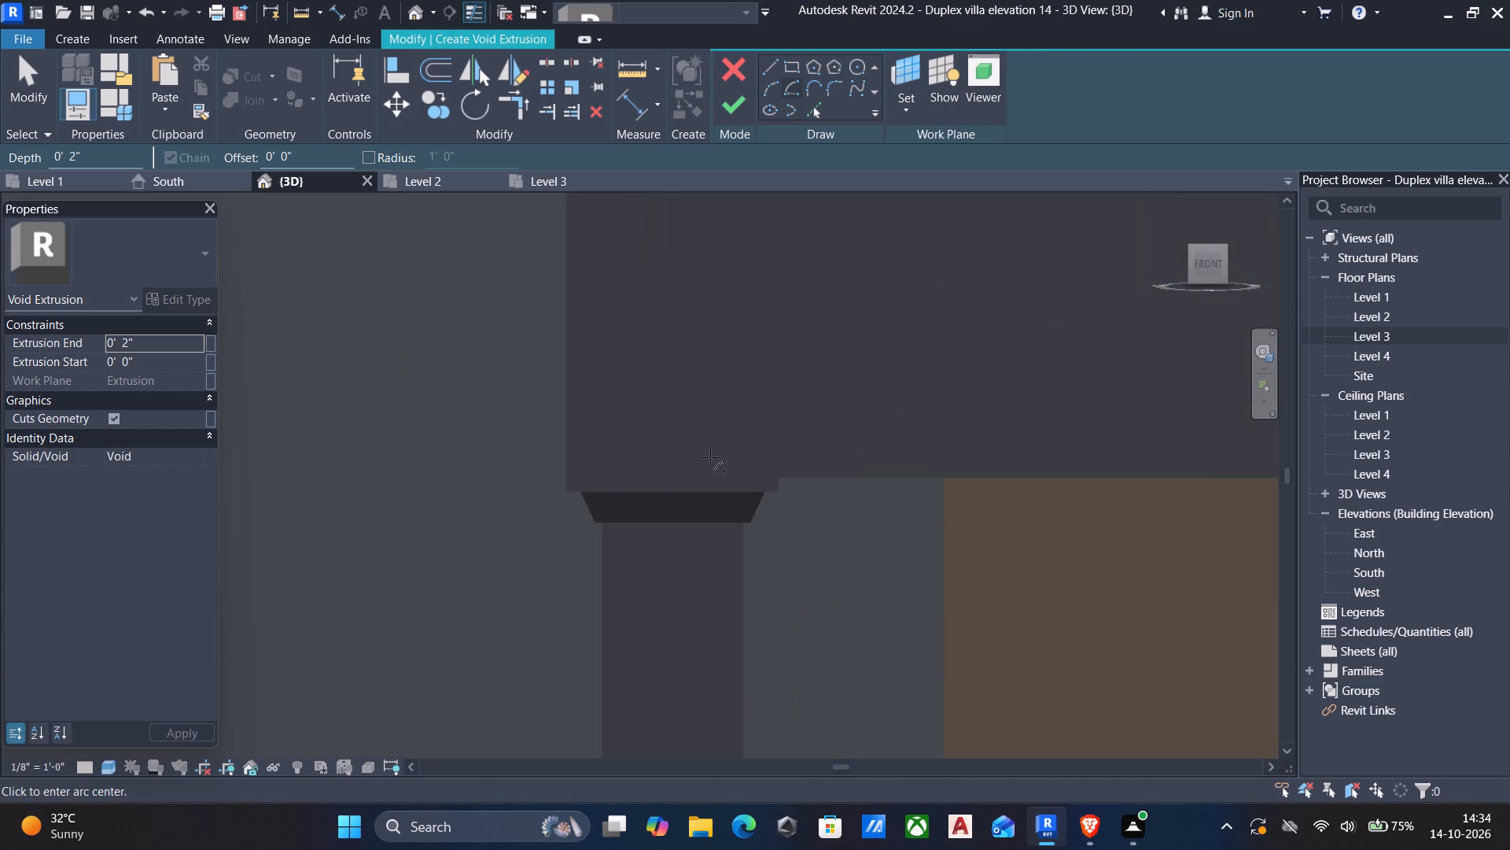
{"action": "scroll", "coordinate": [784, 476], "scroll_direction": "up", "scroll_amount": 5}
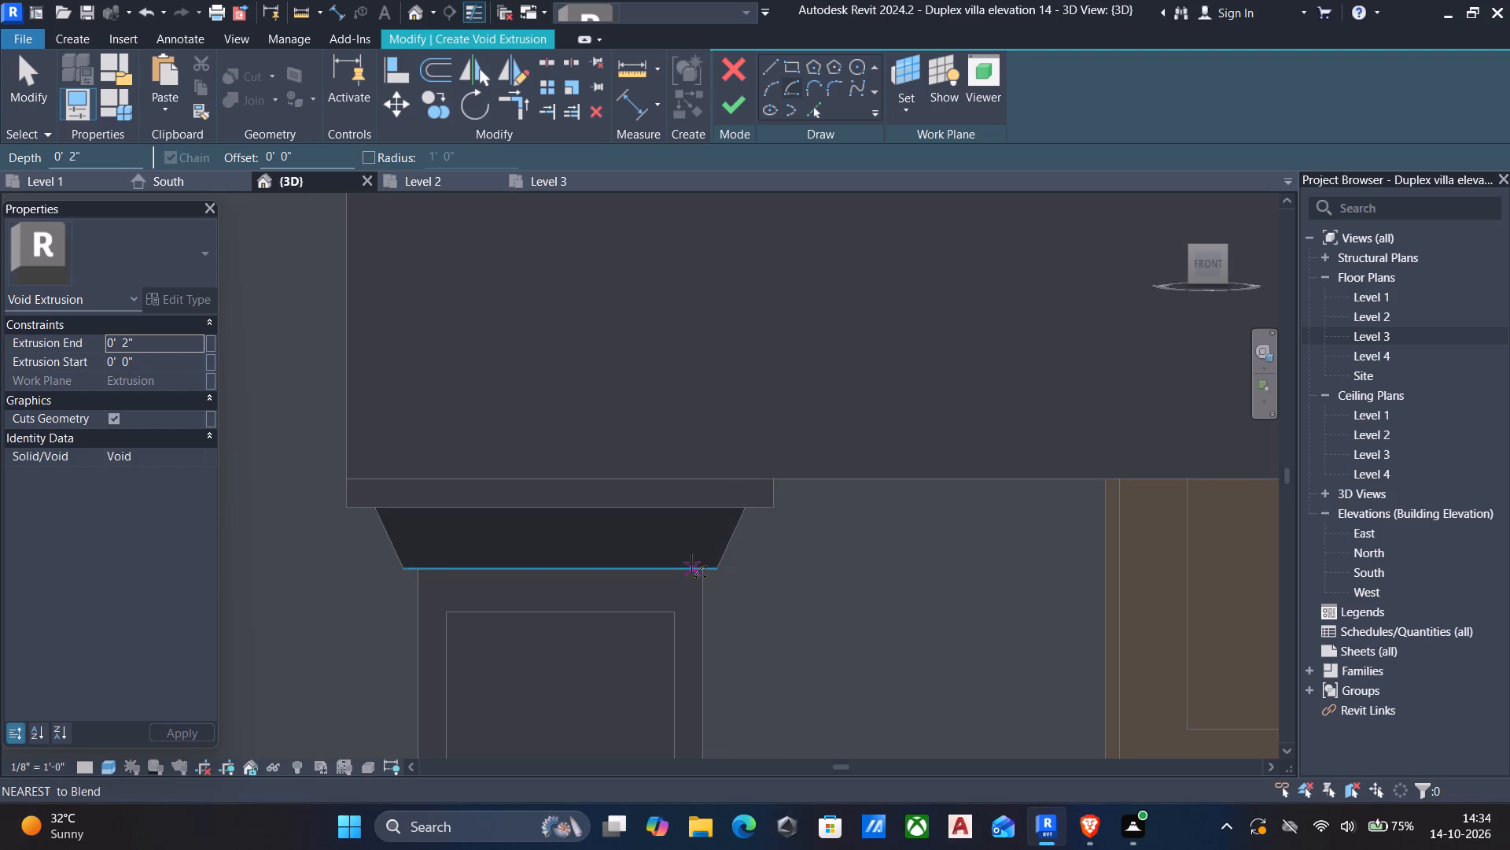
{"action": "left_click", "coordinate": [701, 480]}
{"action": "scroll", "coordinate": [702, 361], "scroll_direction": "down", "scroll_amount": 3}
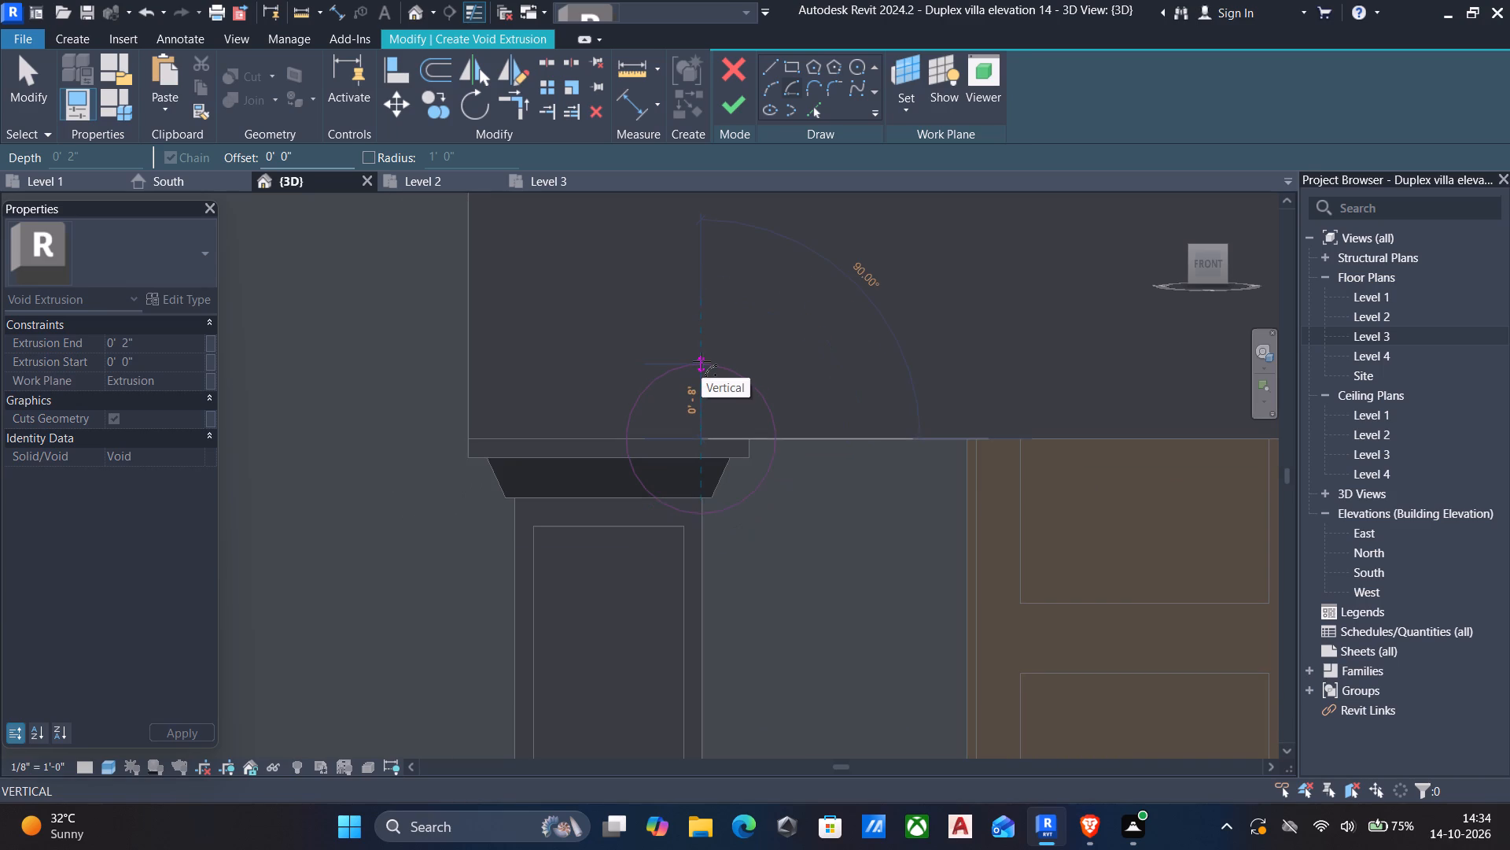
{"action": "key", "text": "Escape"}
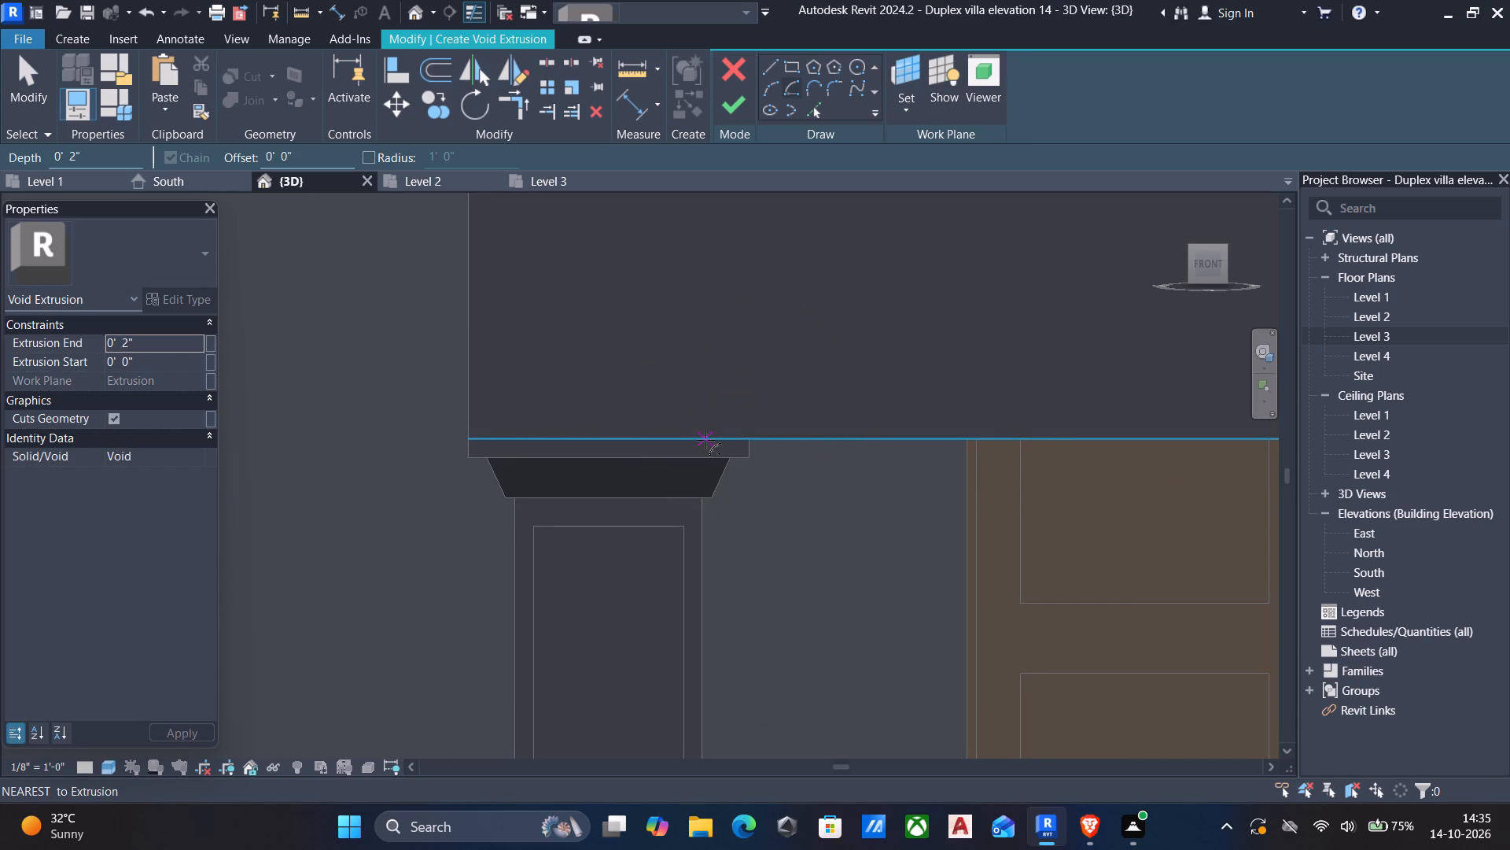
Sketch a semicircular start-end-radius arc of 5' 4 1/2" radius on the block's bottom edge, spanning between the two central column capitals.
{"action": "left_click", "coordinate": [772, 87]}
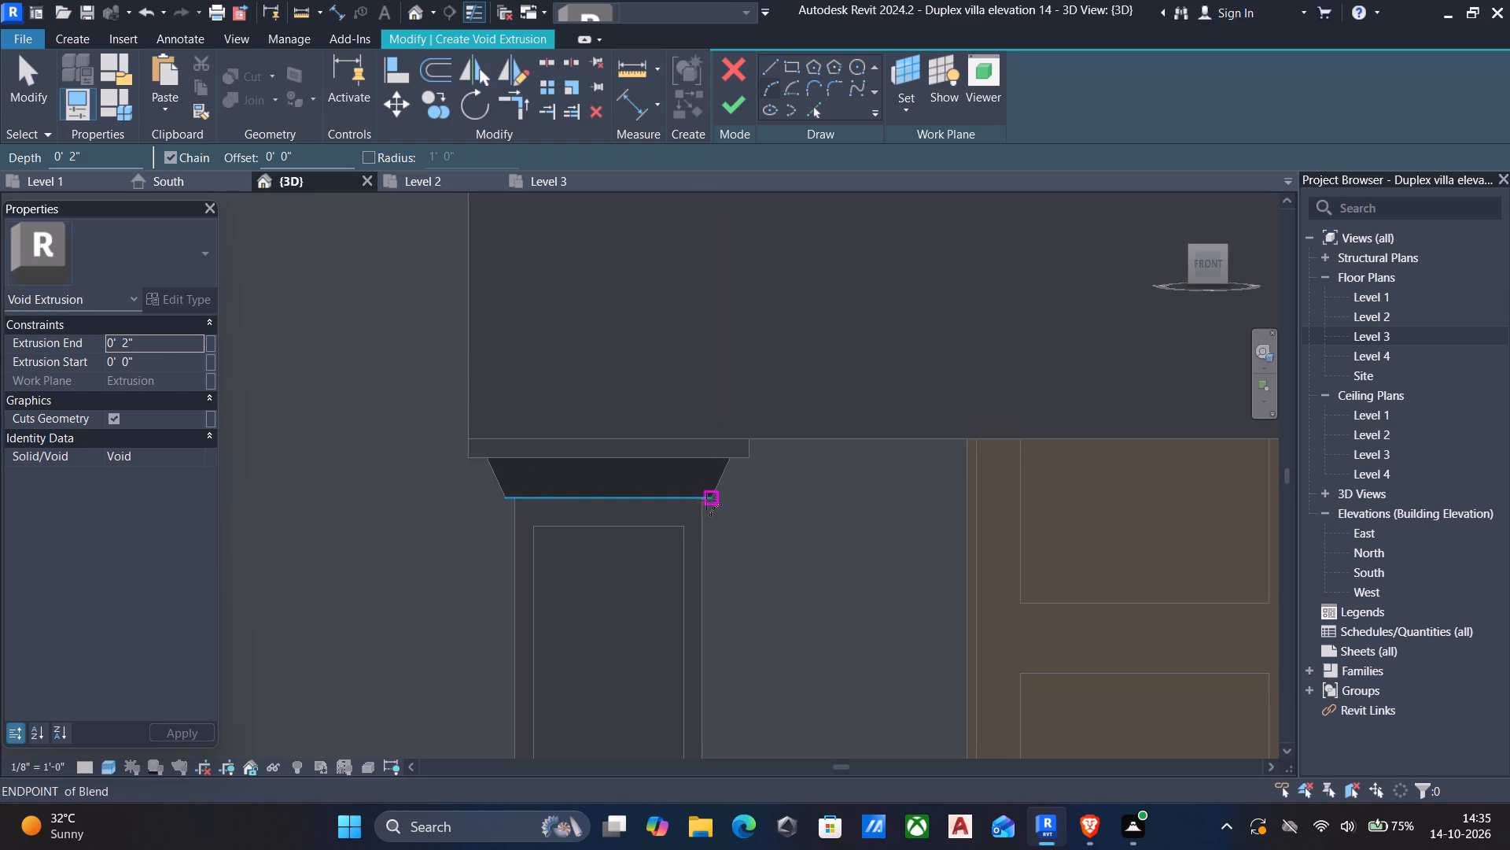
{"action": "left_click", "coordinate": [709, 437]}
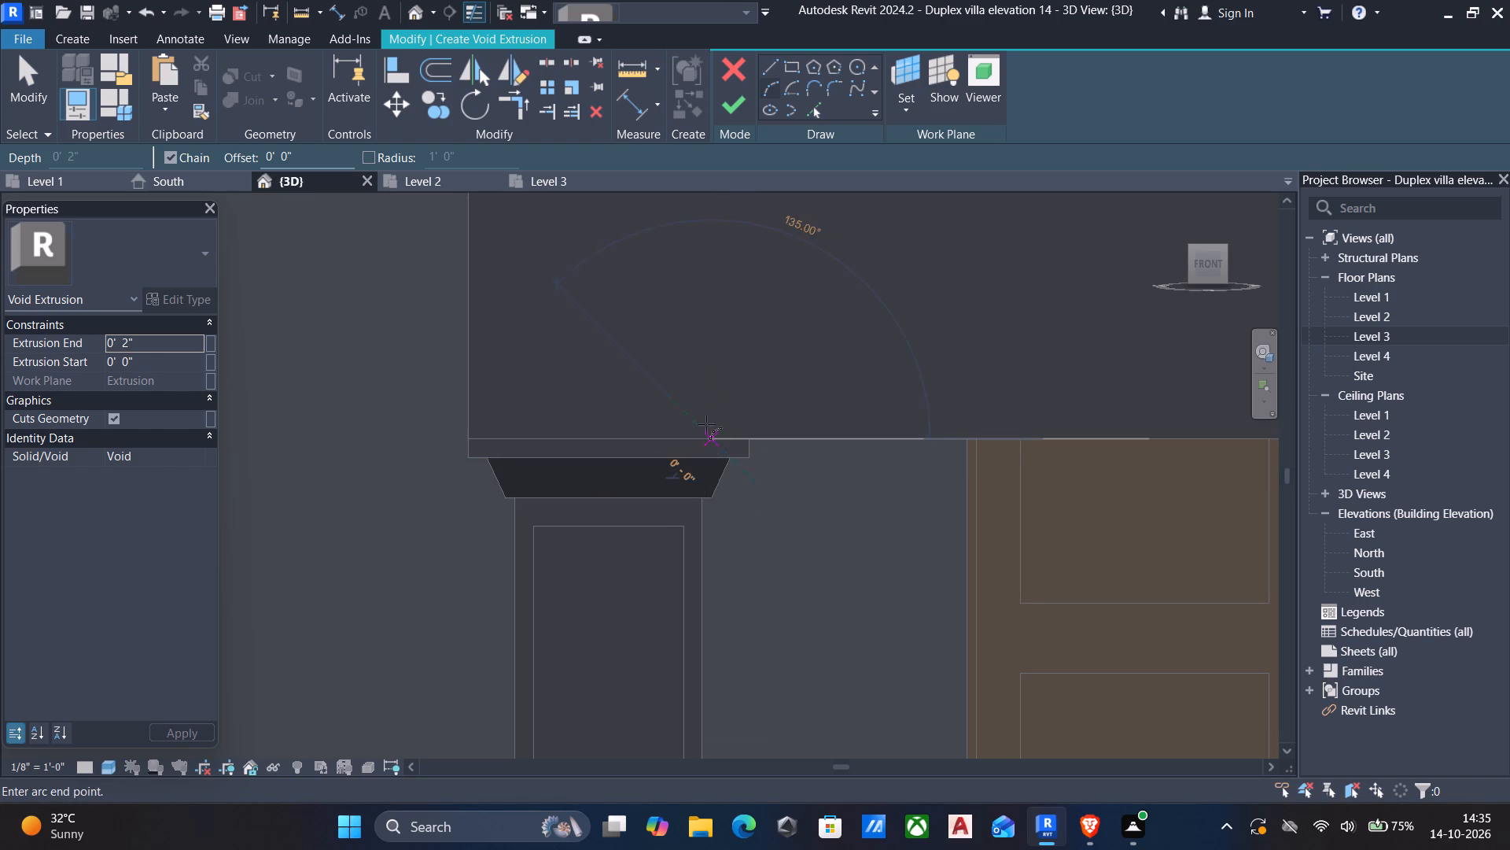
{"action": "scroll", "coordinate": [734, 317], "scroll_direction": "down", "scroll_amount": 2}
{"action": "middle_click_drag", "start_coordinate": [735, 316], "coordinate": [600, 369]}
{"action": "scroll", "coordinate": [598, 368], "scroll_direction": "down", "scroll_amount": 5}
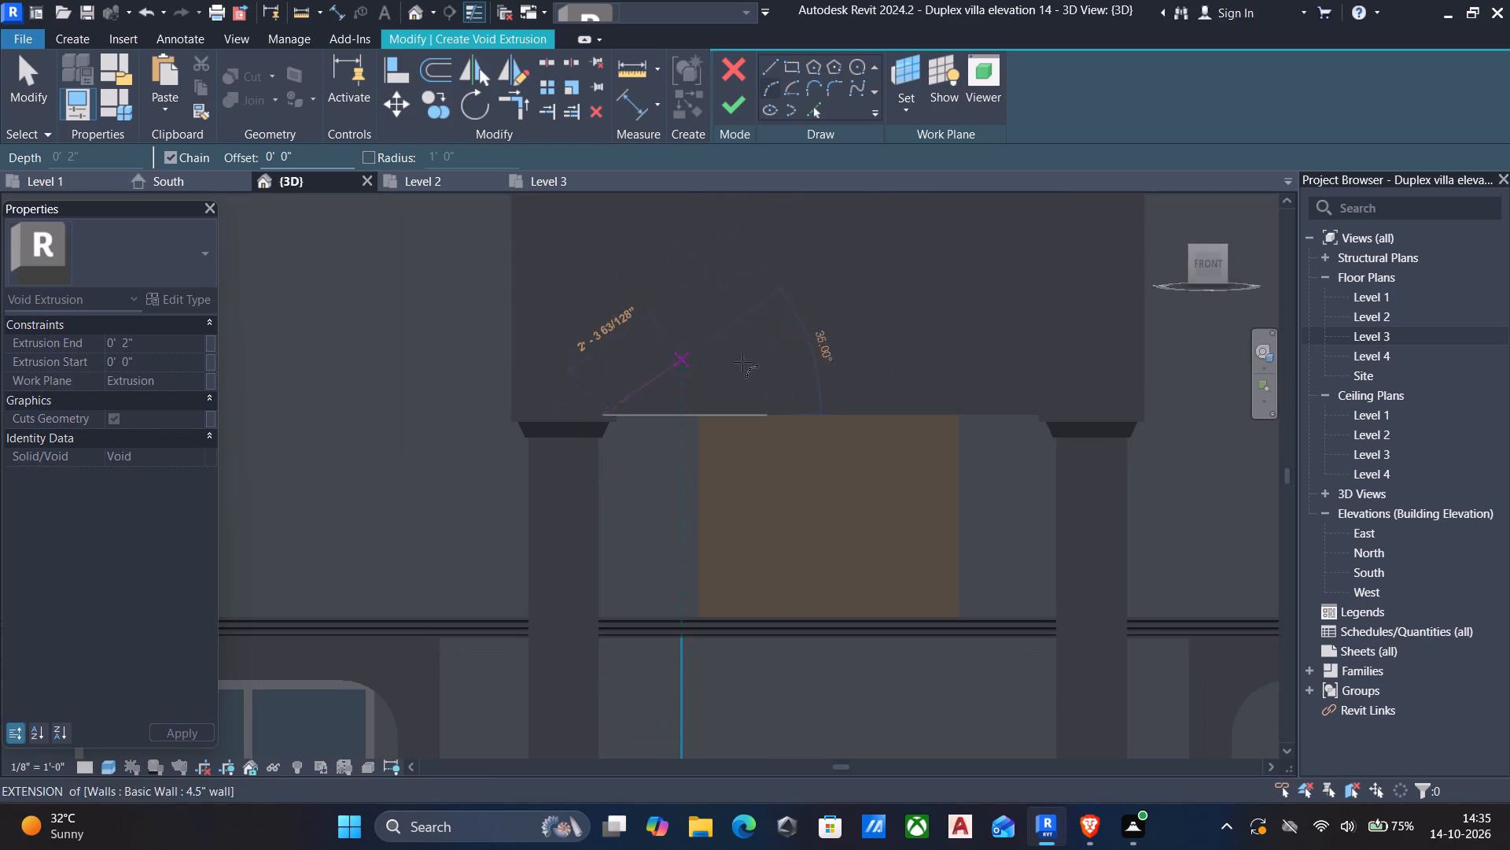
{"action": "scroll", "coordinate": [1081, 410], "scroll_direction": "up", "scroll_amount": 5}
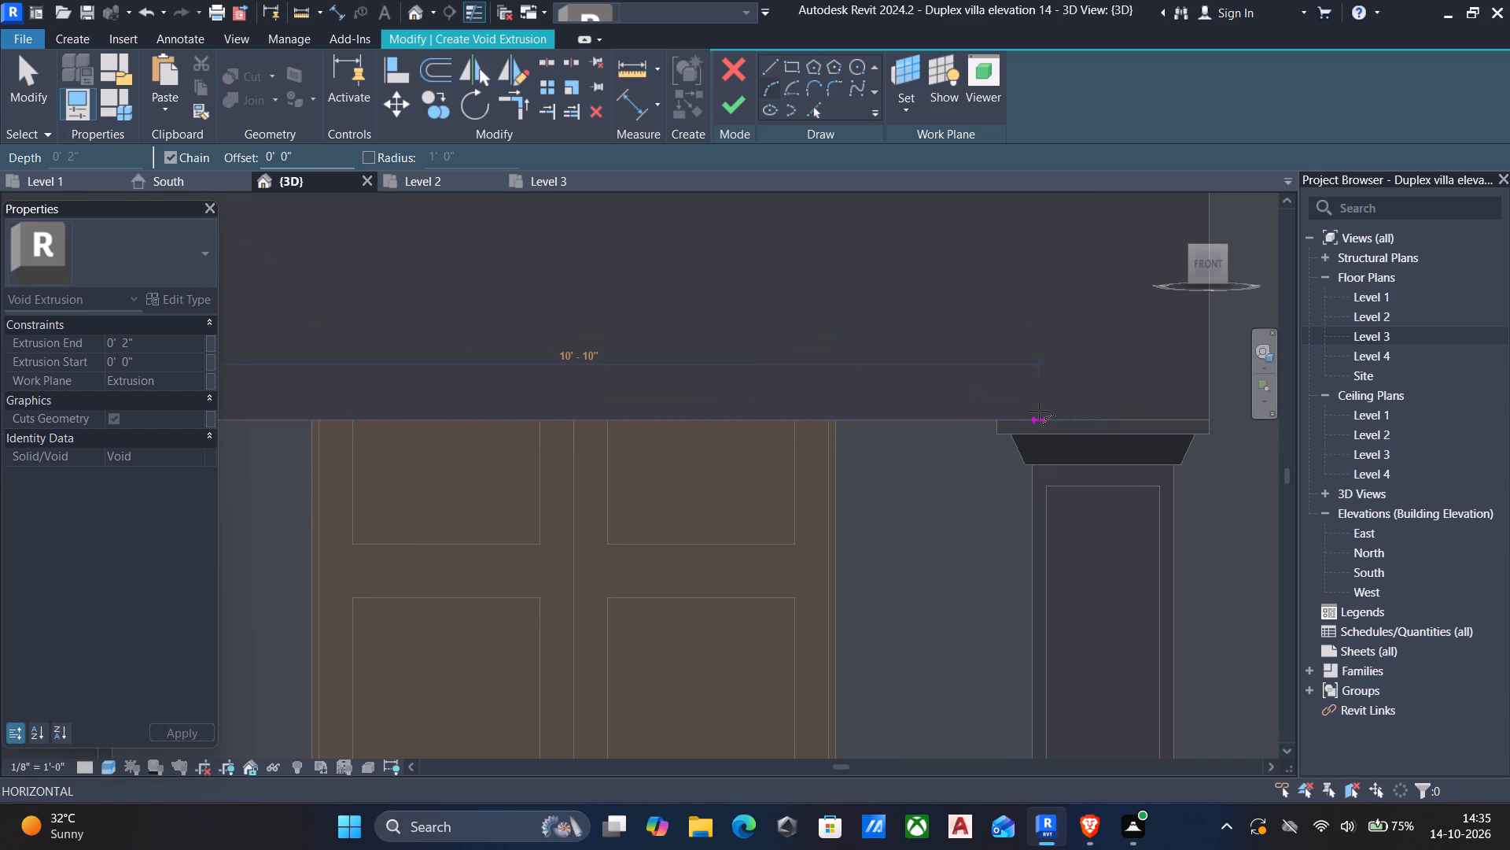
{"action": "scroll", "coordinate": [1107, 408], "scroll_direction": "down", "scroll_amount": 4}
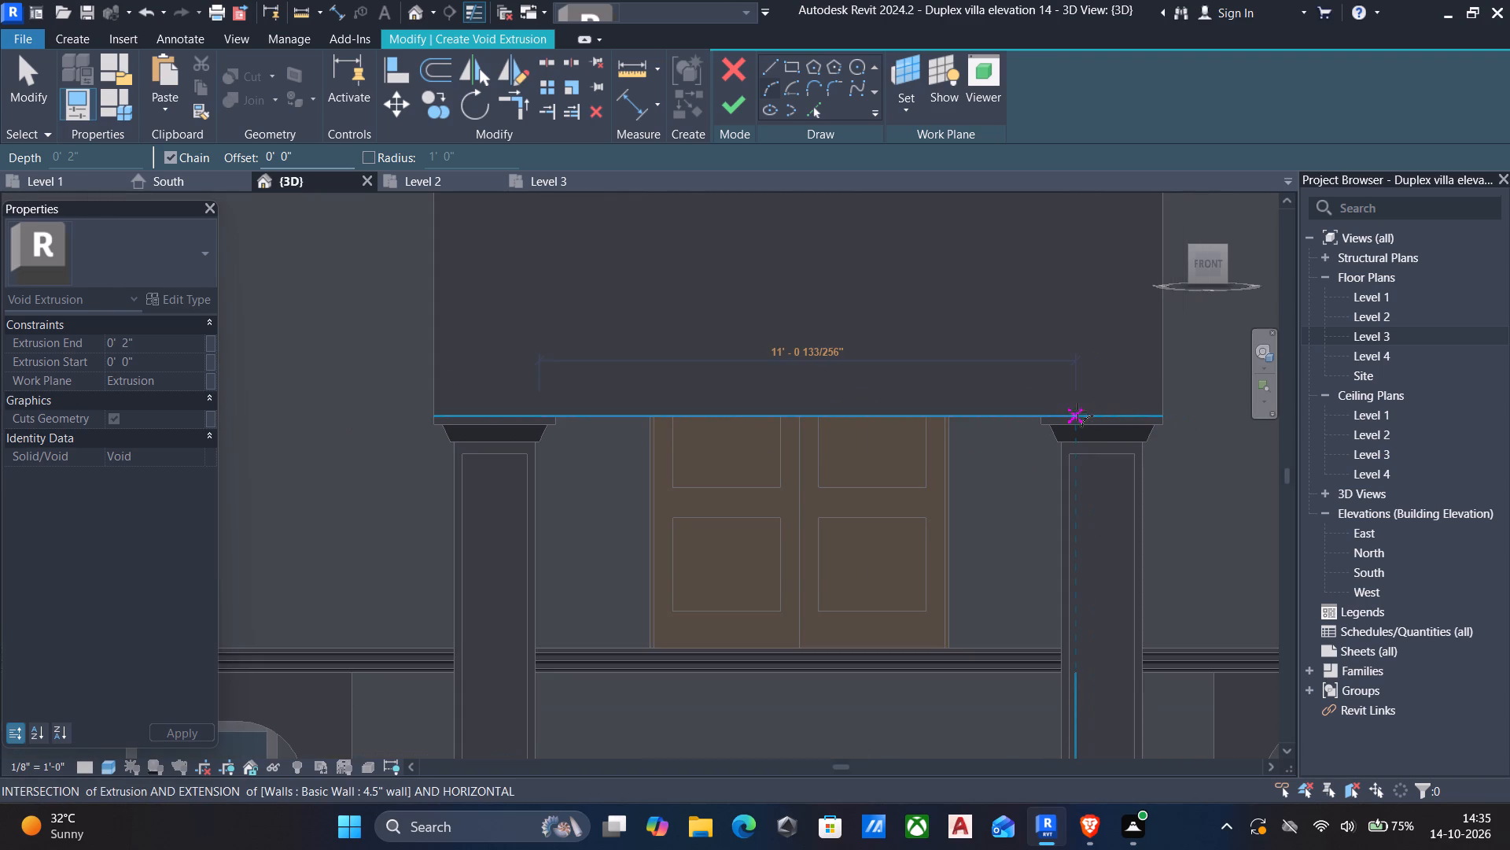
{"action": "scroll", "coordinate": [1070, 412], "scroll_direction": "up", "scroll_amount": 5}
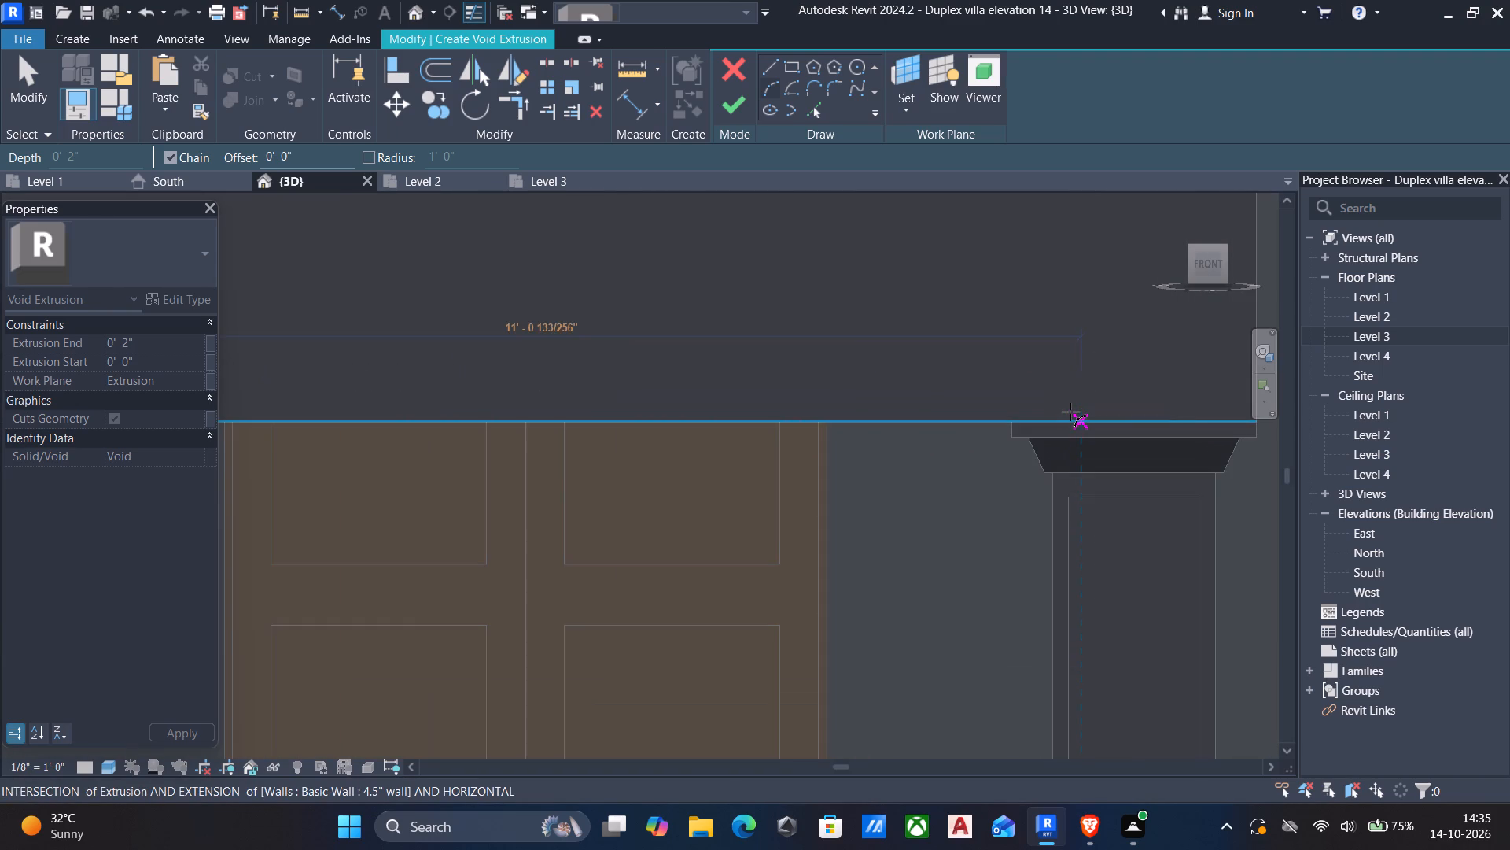
{"action": "left_click", "coordinate": [1055, 409]}
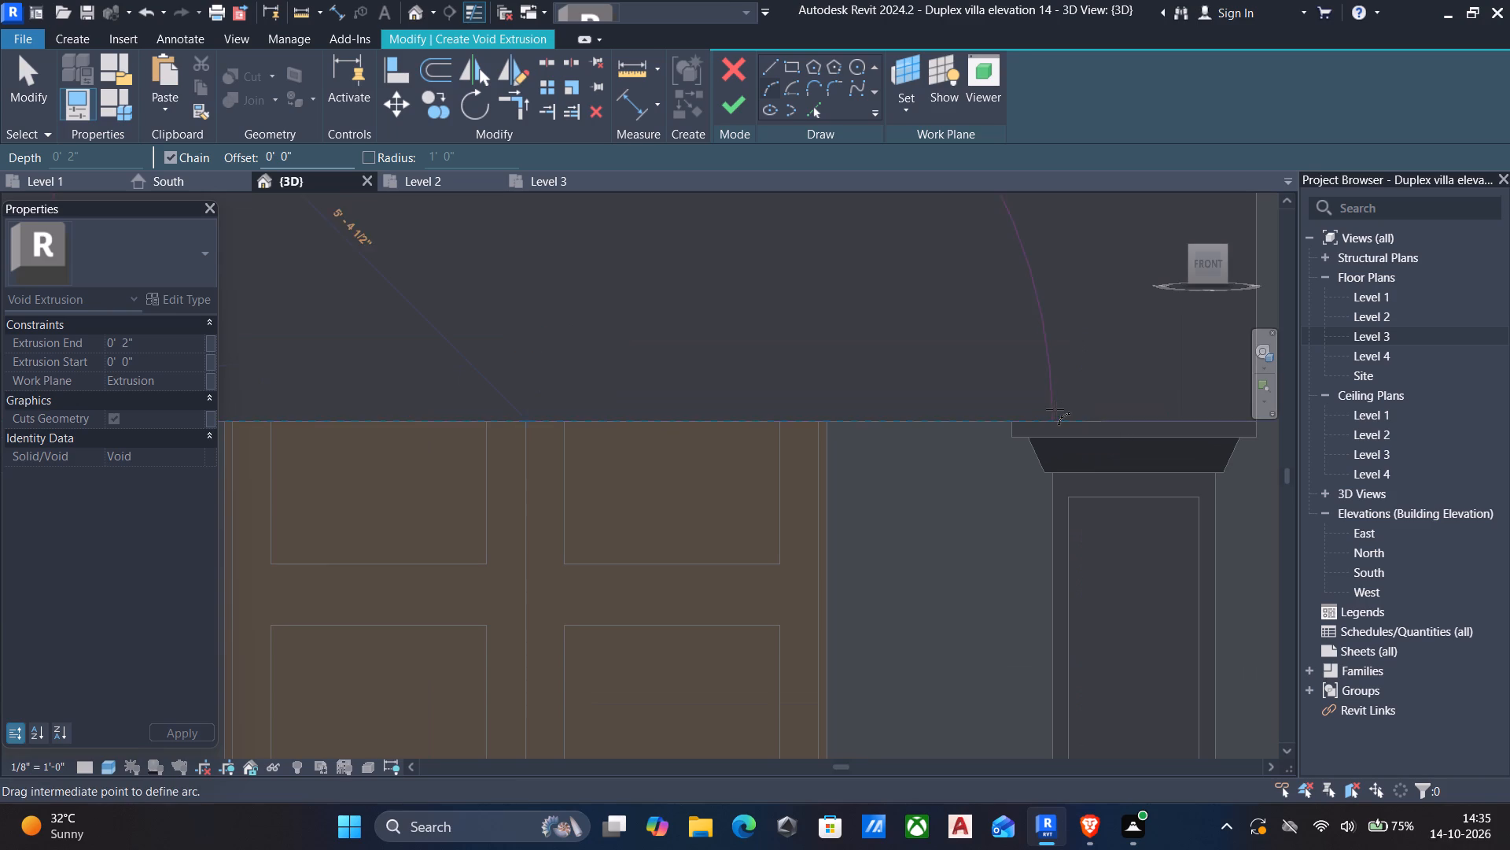
{"action": "scroll", "coordinate": [975, 384], "scroll_direction": "down", "scroll_amount": 2}
{"action": "scroll", "coordinate": [916, 356], "scroll_direction": "down", "scroll_amount": 6}
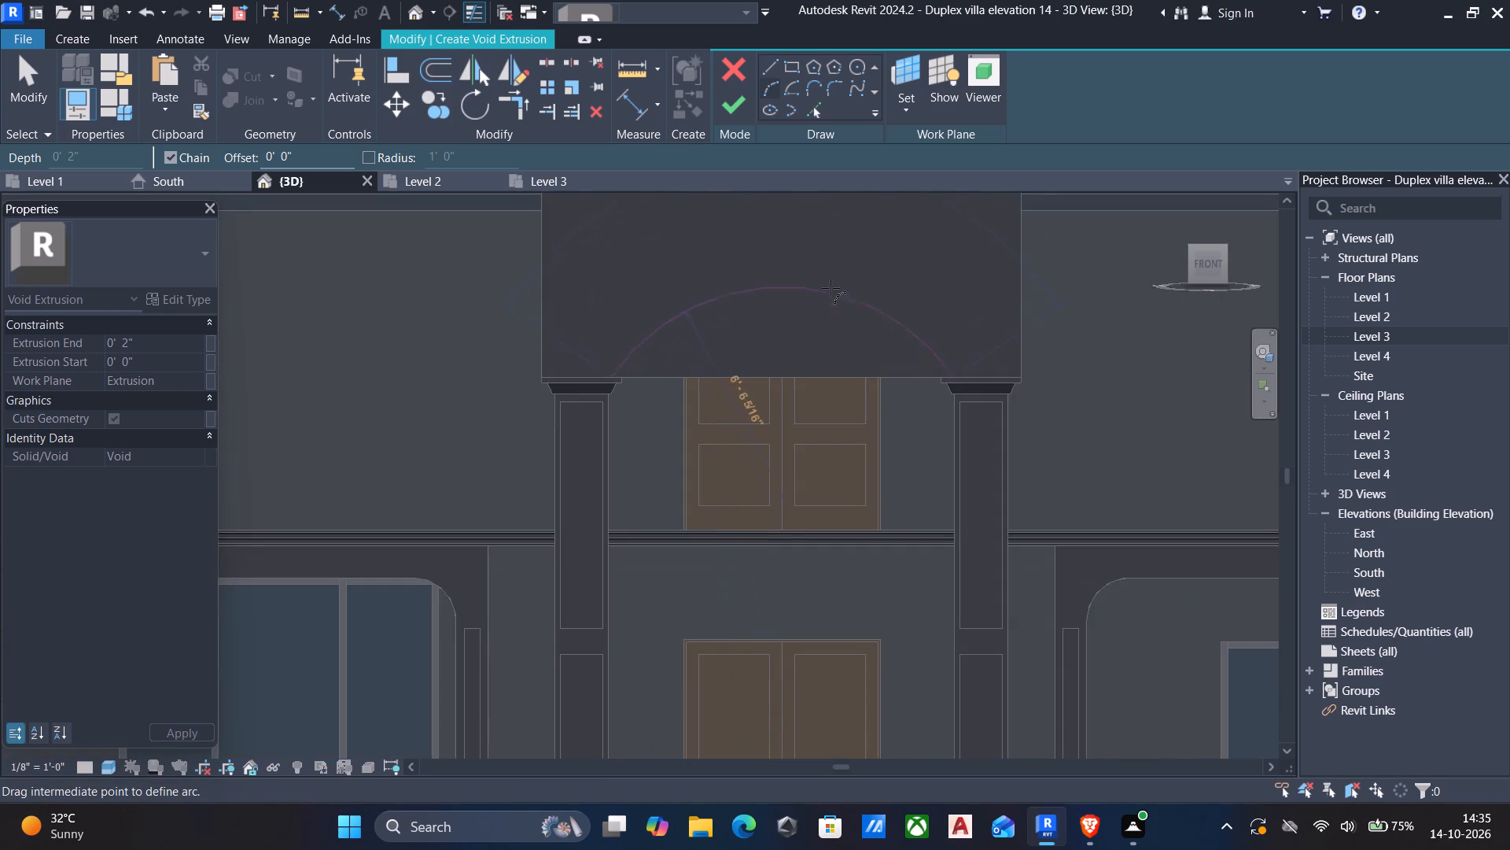
{"action": "scroll", "coordinate": [830, 286], "scroll_direction": "down", "scroll_amount": 3}
{"action": "middle_click_drag", "start_coordinate": [815, 245], "coordinate": [766, 427]}
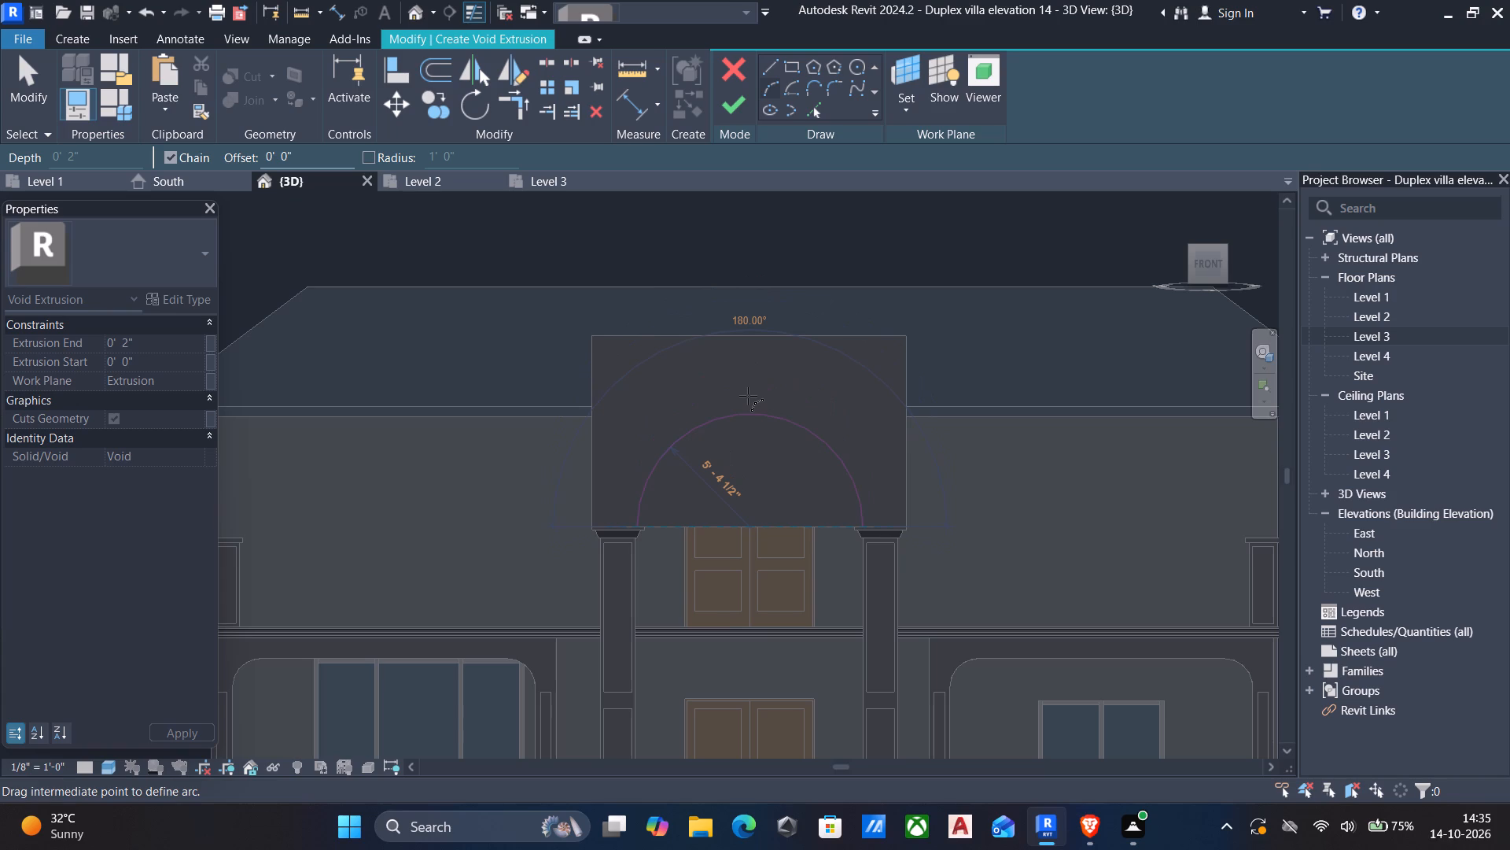
{"action": "left_click", "coordinate": [748, 396]}
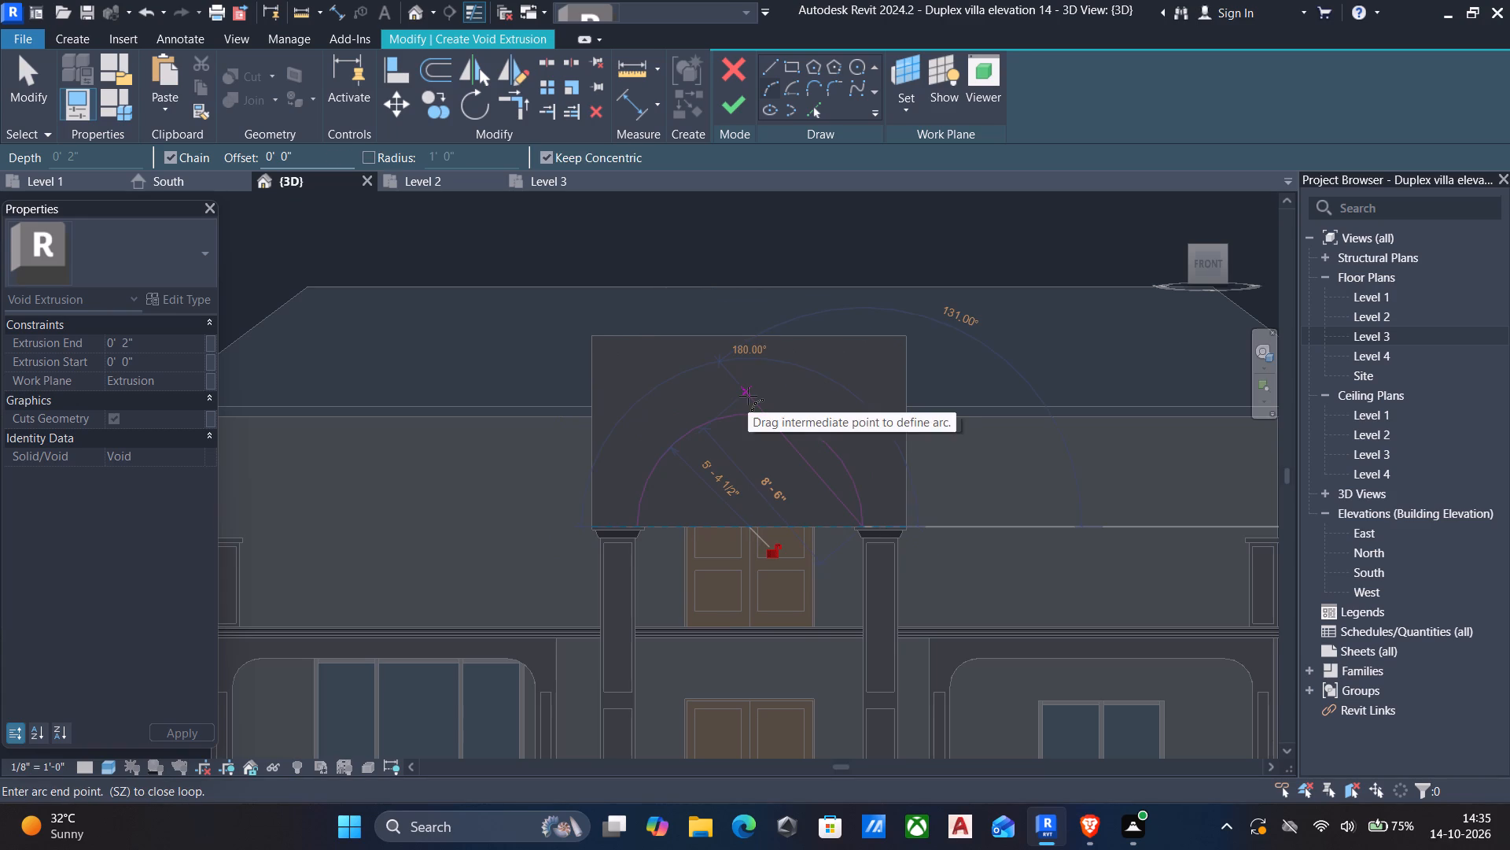
{"action": "key", "text": "Escape"}
{"action": "key", "text": "Escape"}
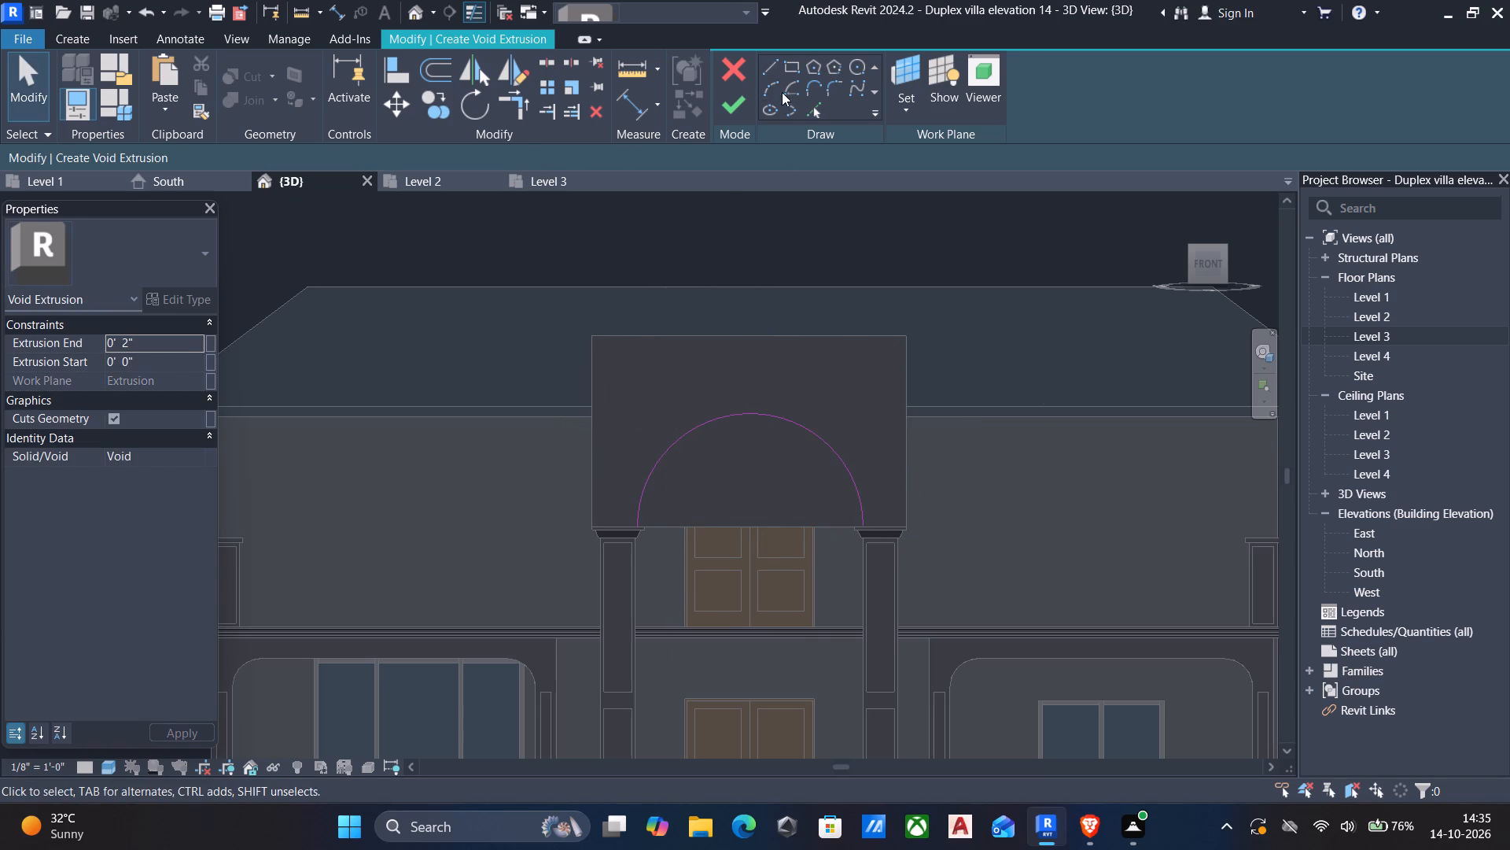
{"action": "left_click", "coordinate": [725, 110]}
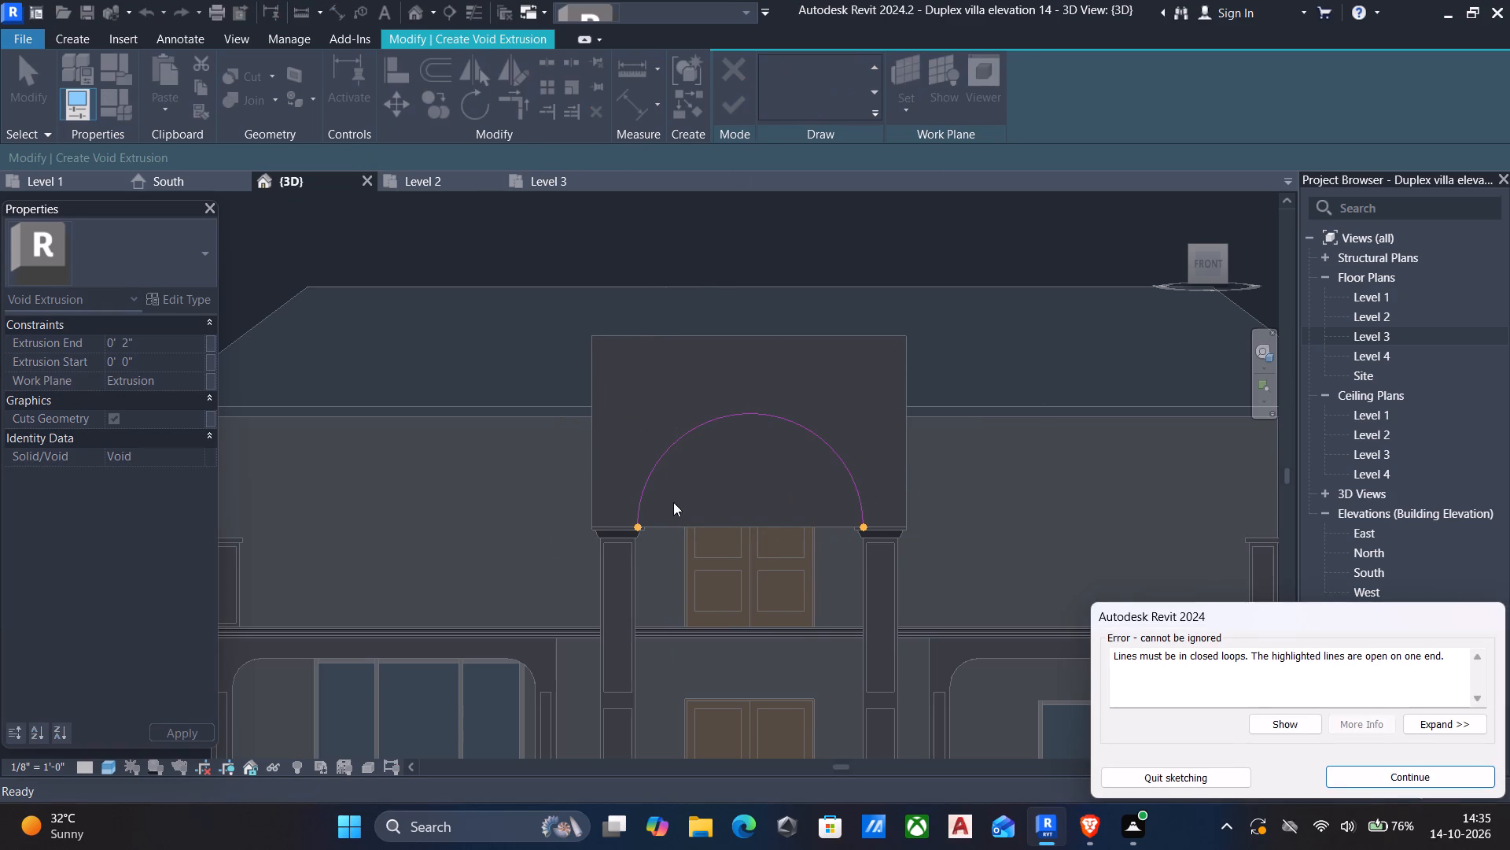
{"action": "left_click", "coordinate": [1416, 779]}
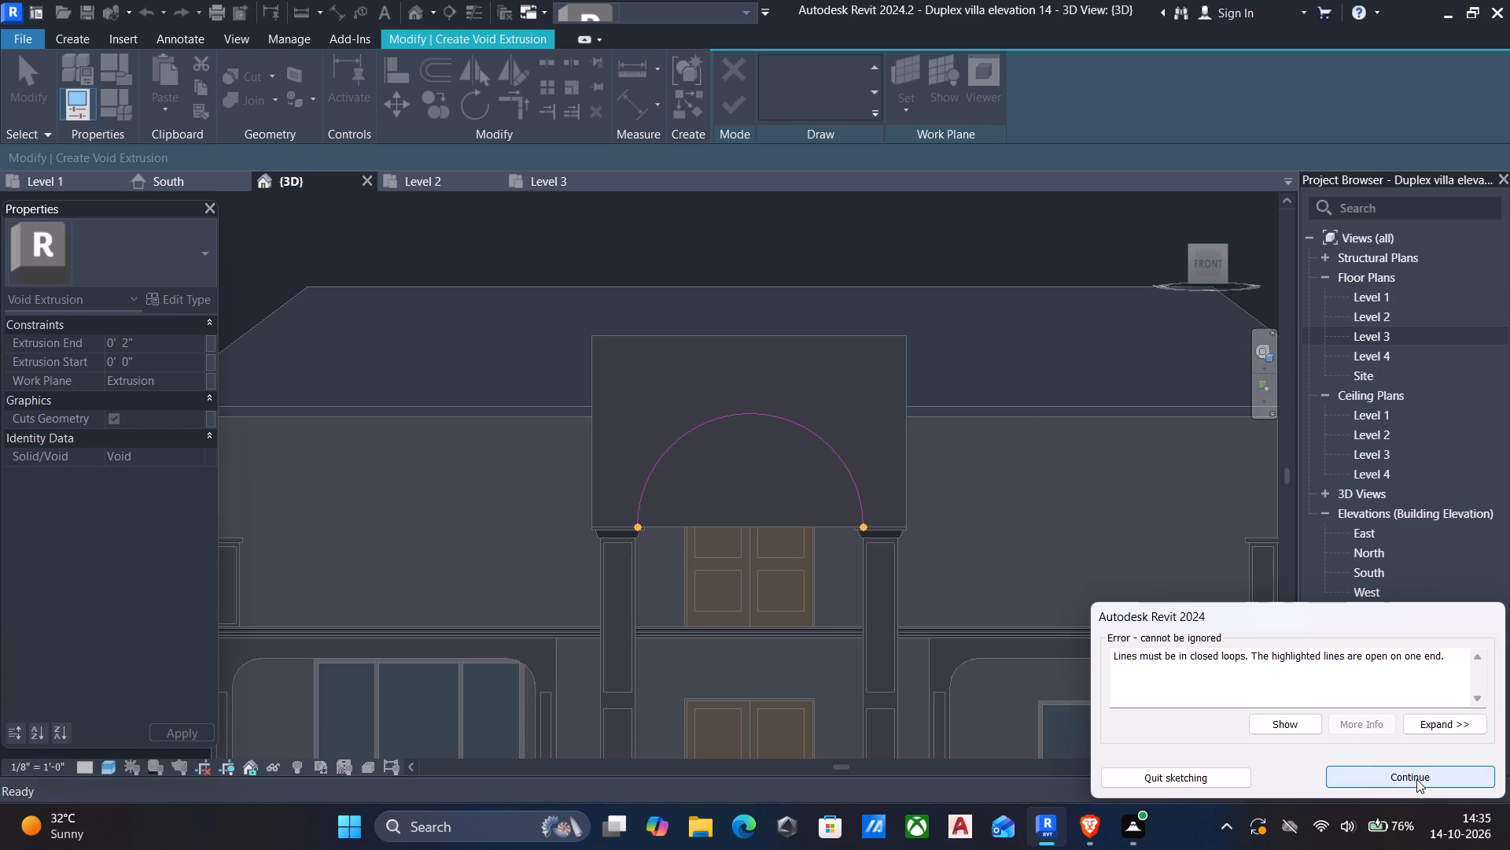
Close the arch profile with a 10' 9" horizontal line between the arc's endpoints and finish the void extrusion at 0' 2" depth.
{"action": "left_click", "coordinate": [768, 64]}
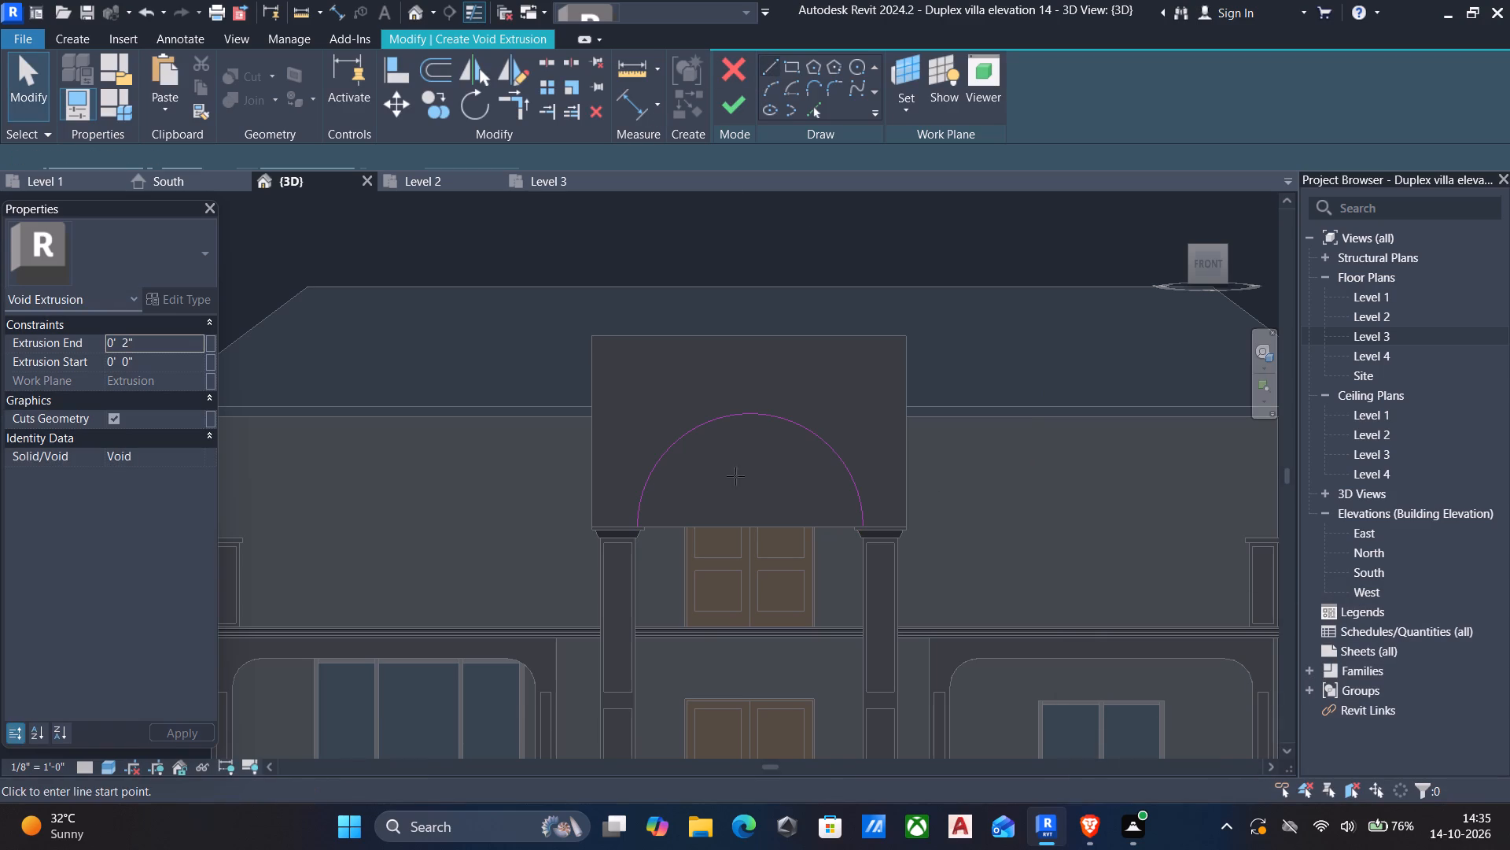
{"action": "scroll", "coordinate": [695, 514], "scroll_direction": "up", "scroll_amount": 5}
{"action": "scroll", "coordinate": [577, 541], "scroll_direction": "up", "scroll_amount": 4}
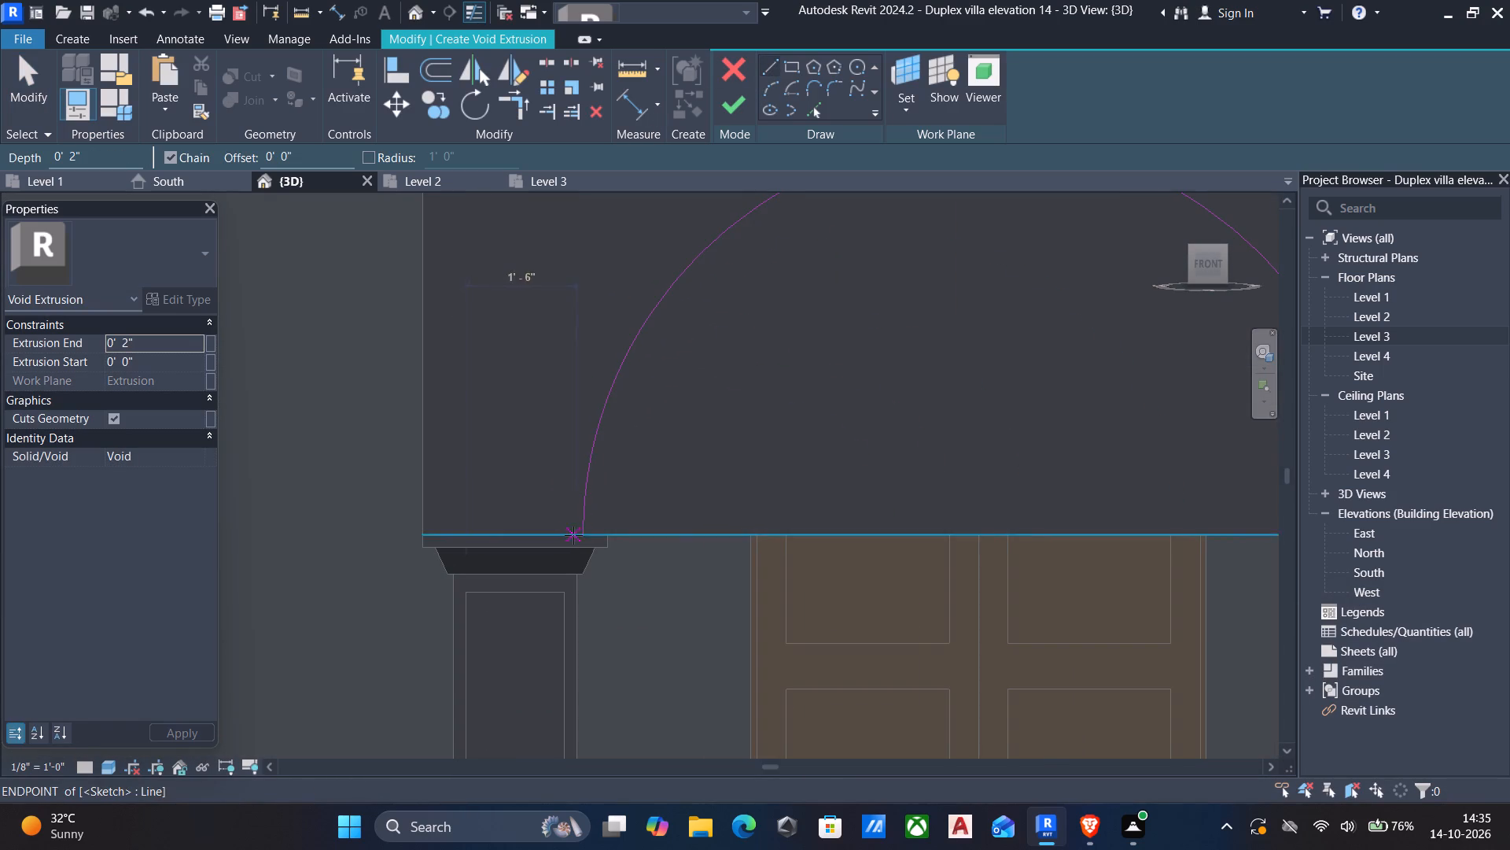
{"action": "left_click", "coordinate": [573, 535]}
{"action": "key", "text": "Escape"}
{"action": "left_click_drag", "start_coordinate": [583, 532], "coordinate": [608, 531]}
{"action": "scroll", "coordinate": [857, 499], "scroll_direction": "down", "scroll_amount": 5}
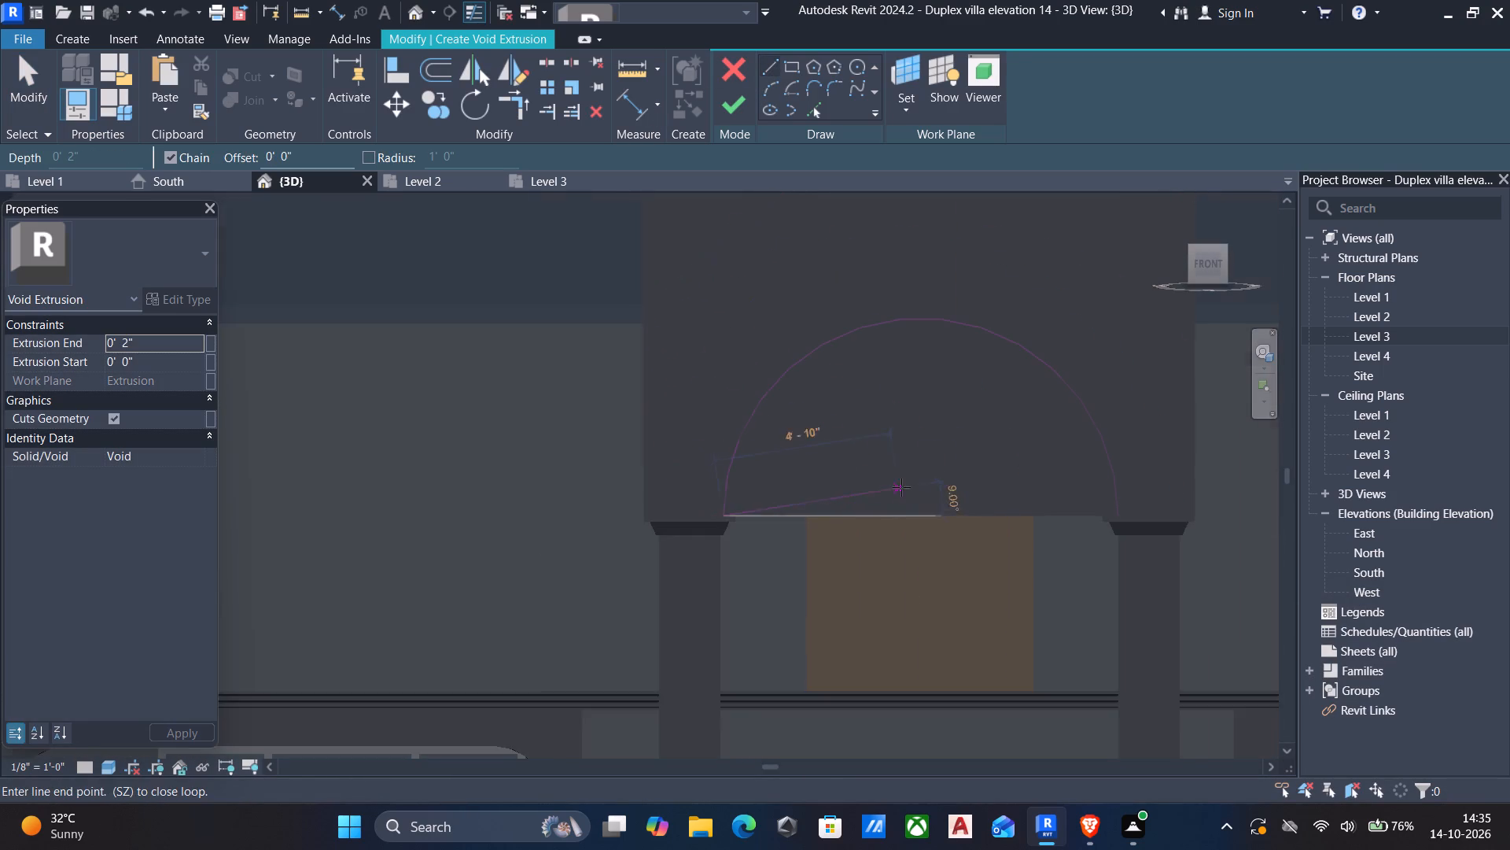
{"action": "scroll", "coordinate": [1128, 508], "scroll_direction": "up", "scroll_amount": 6}
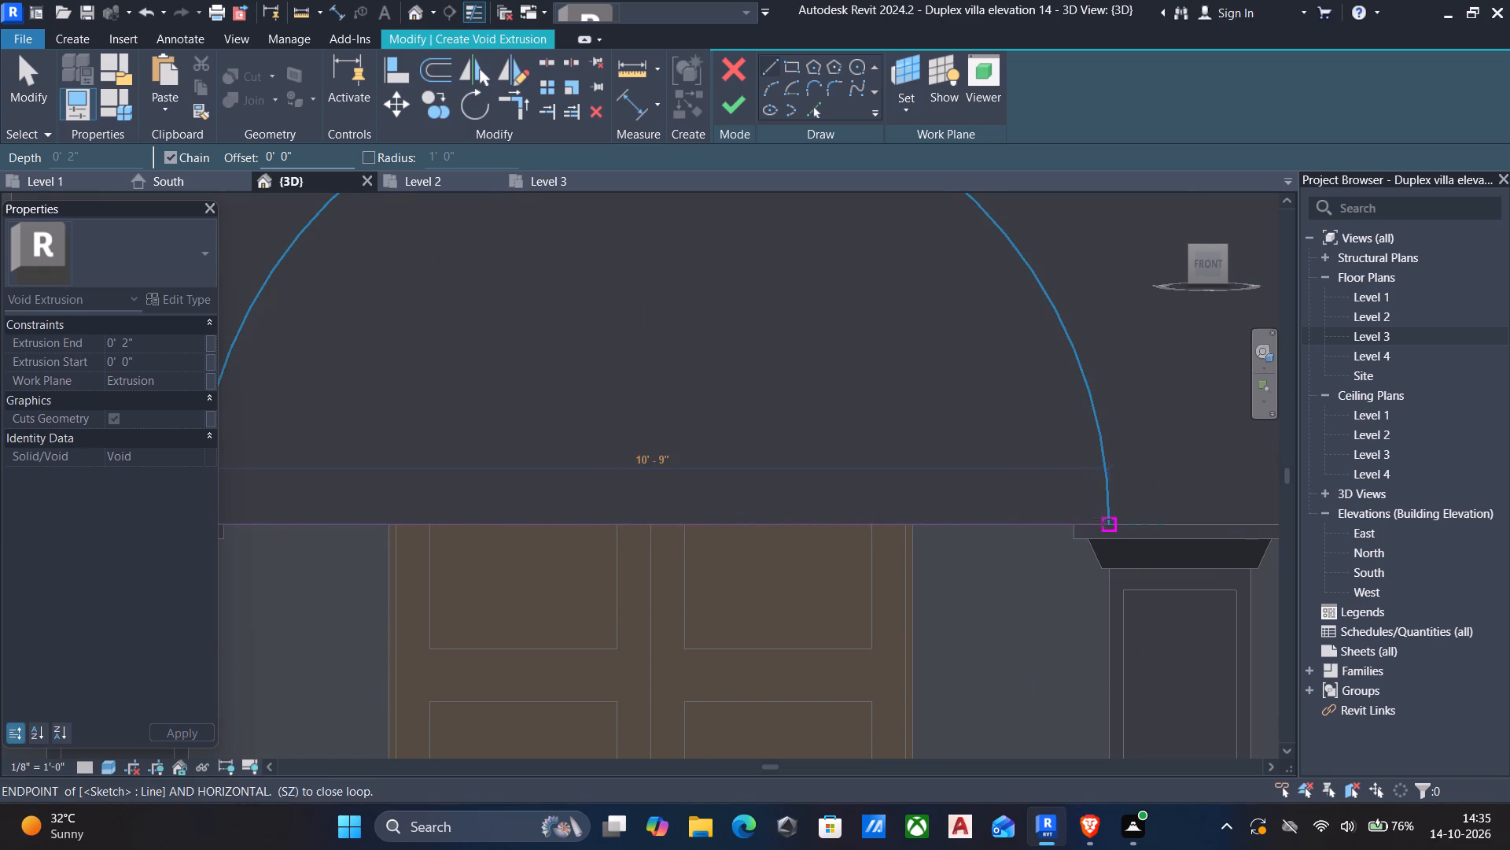
{"action": "left_click", "coordinate": [1103, 519]}
{"action": "key", "text": "Escape"}
{"action": "left_click", "coordinate": [729, 106]}
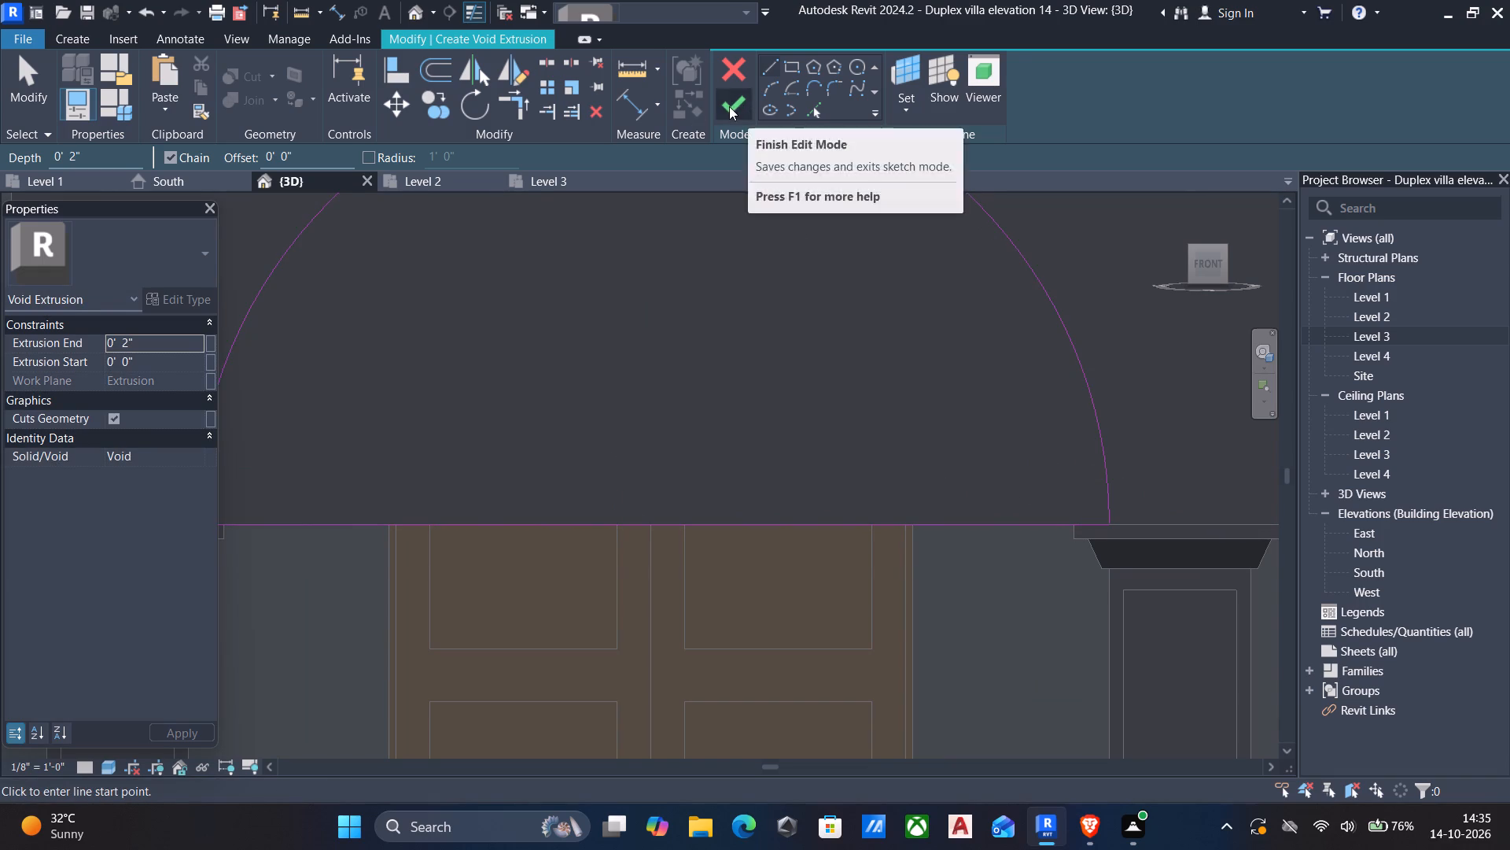
{"action": "scroll", "coordinate": [736, 294], "scroll_direction": "down", "scroll_amount": 7}
{"action": "middle_click_drag", "start_coordinate": [720, 371], "coordinate": [888, 444], "text": "shift"}
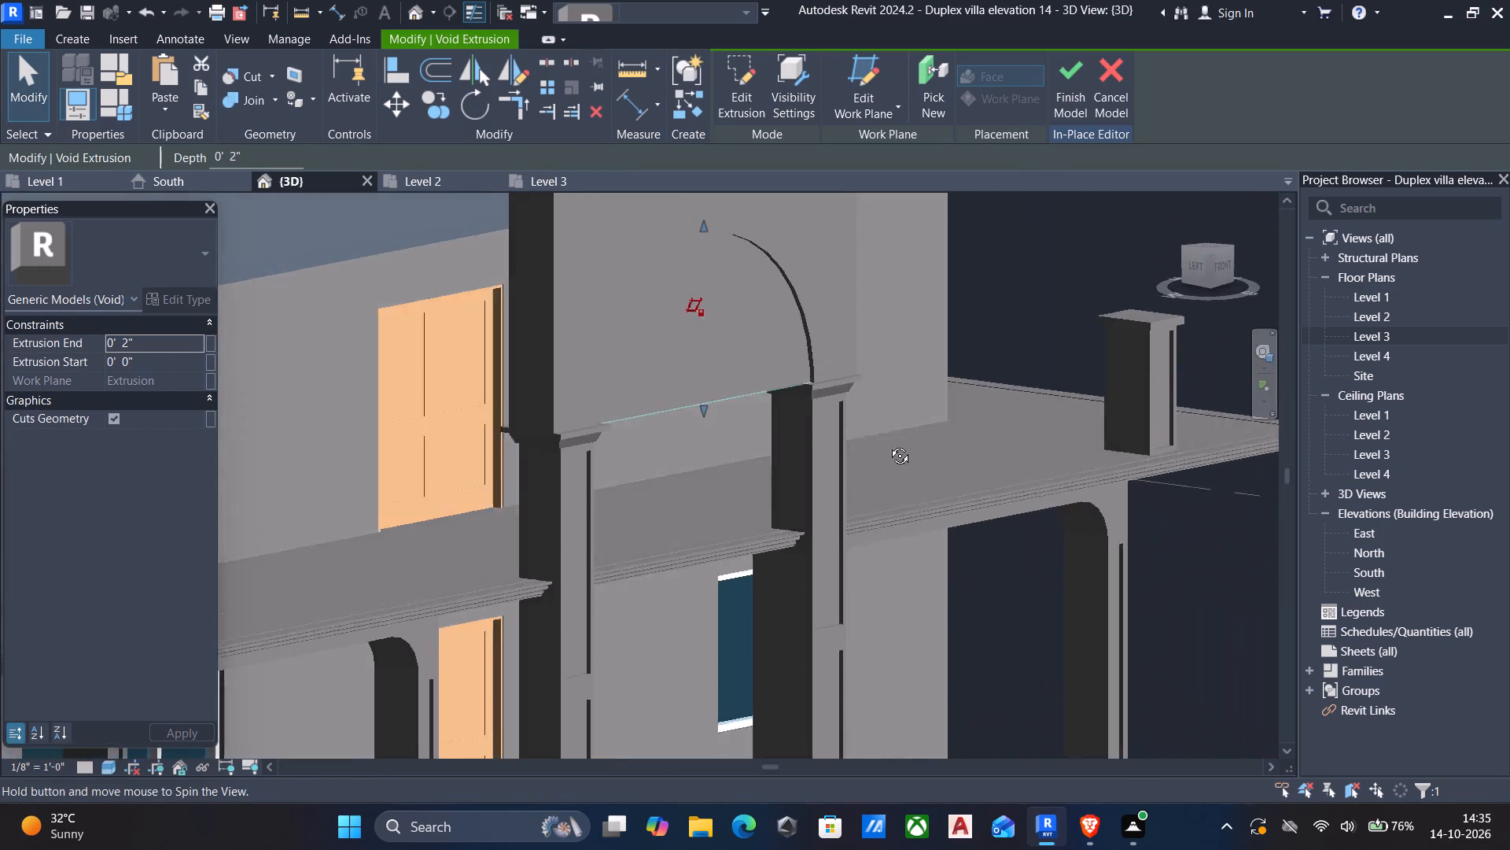
{"action": "middle_click_drag", "start_coordinate": [888, 444], "coordinate": [930, 525], "text": "shift"}
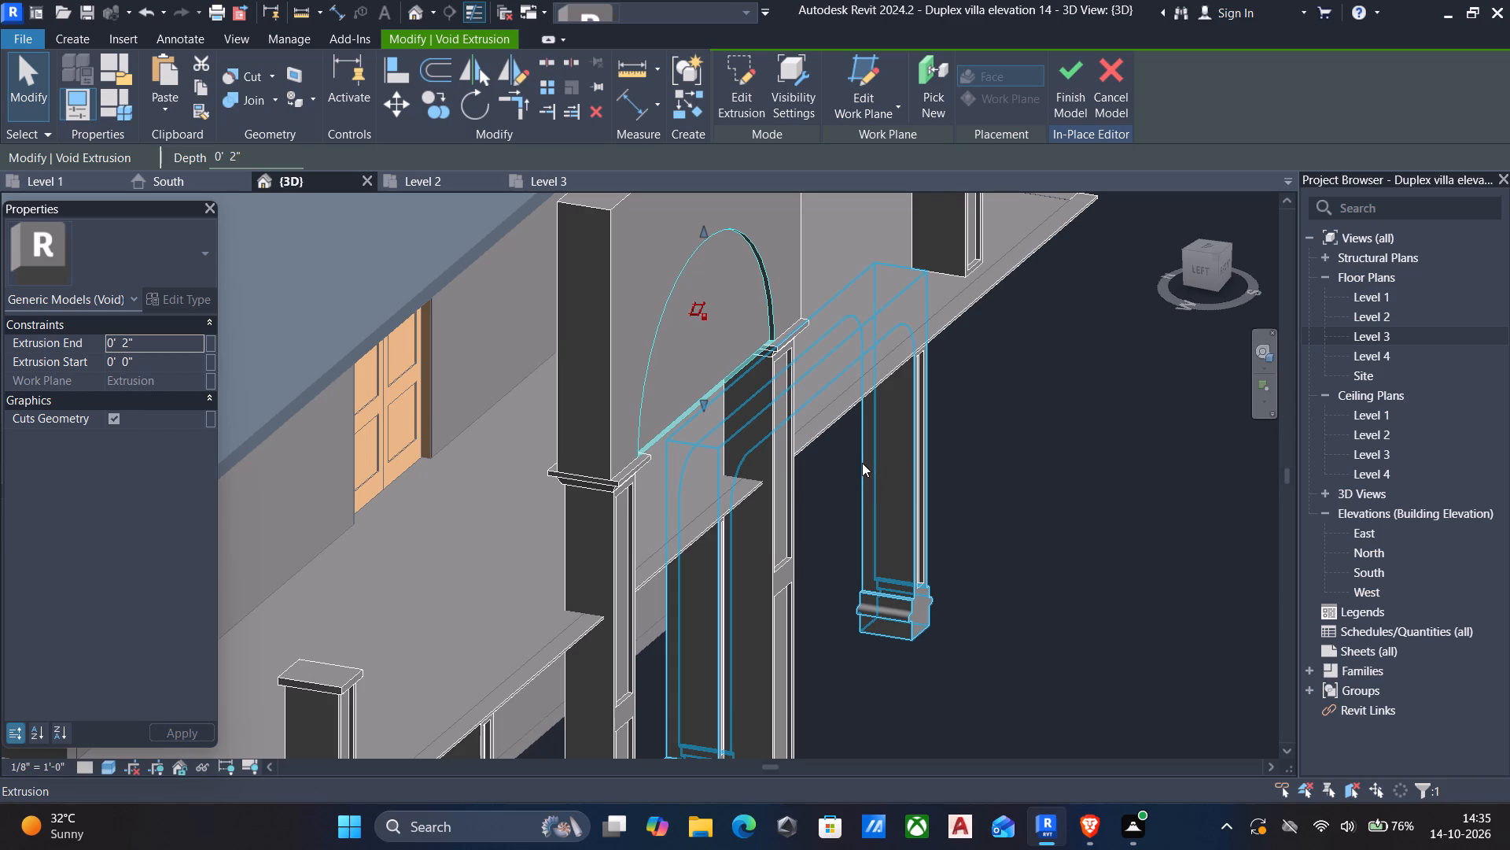
{"action": "key", "text": "Escape"}
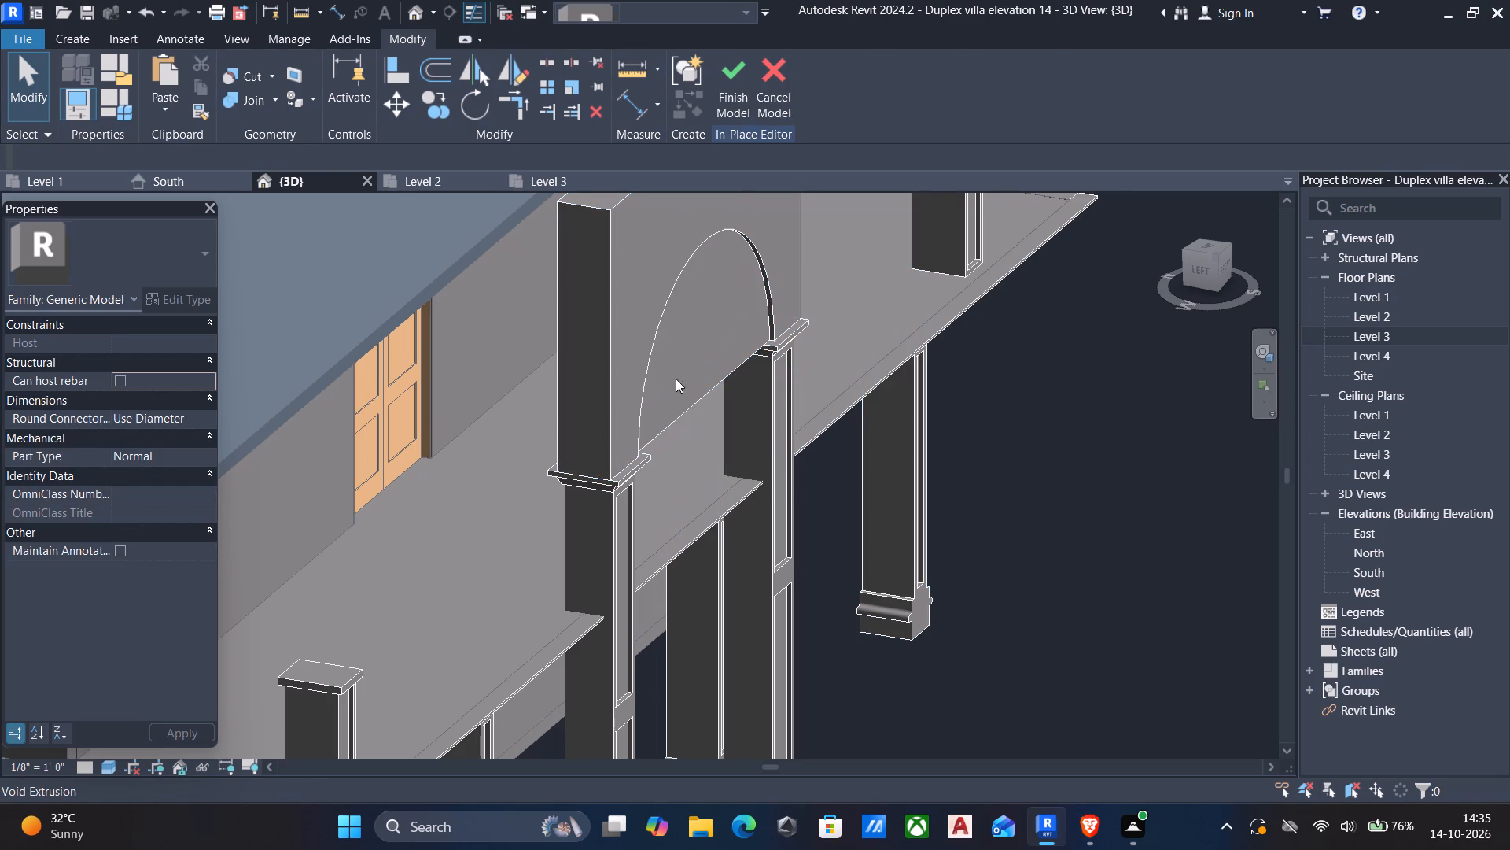
Start another void extrusion within the in-place canopy and set its work plane to the block's top face.
{"action": "middle_click_drag", "start_coordinate": [713, 390], "coordinate": [730, 563]}
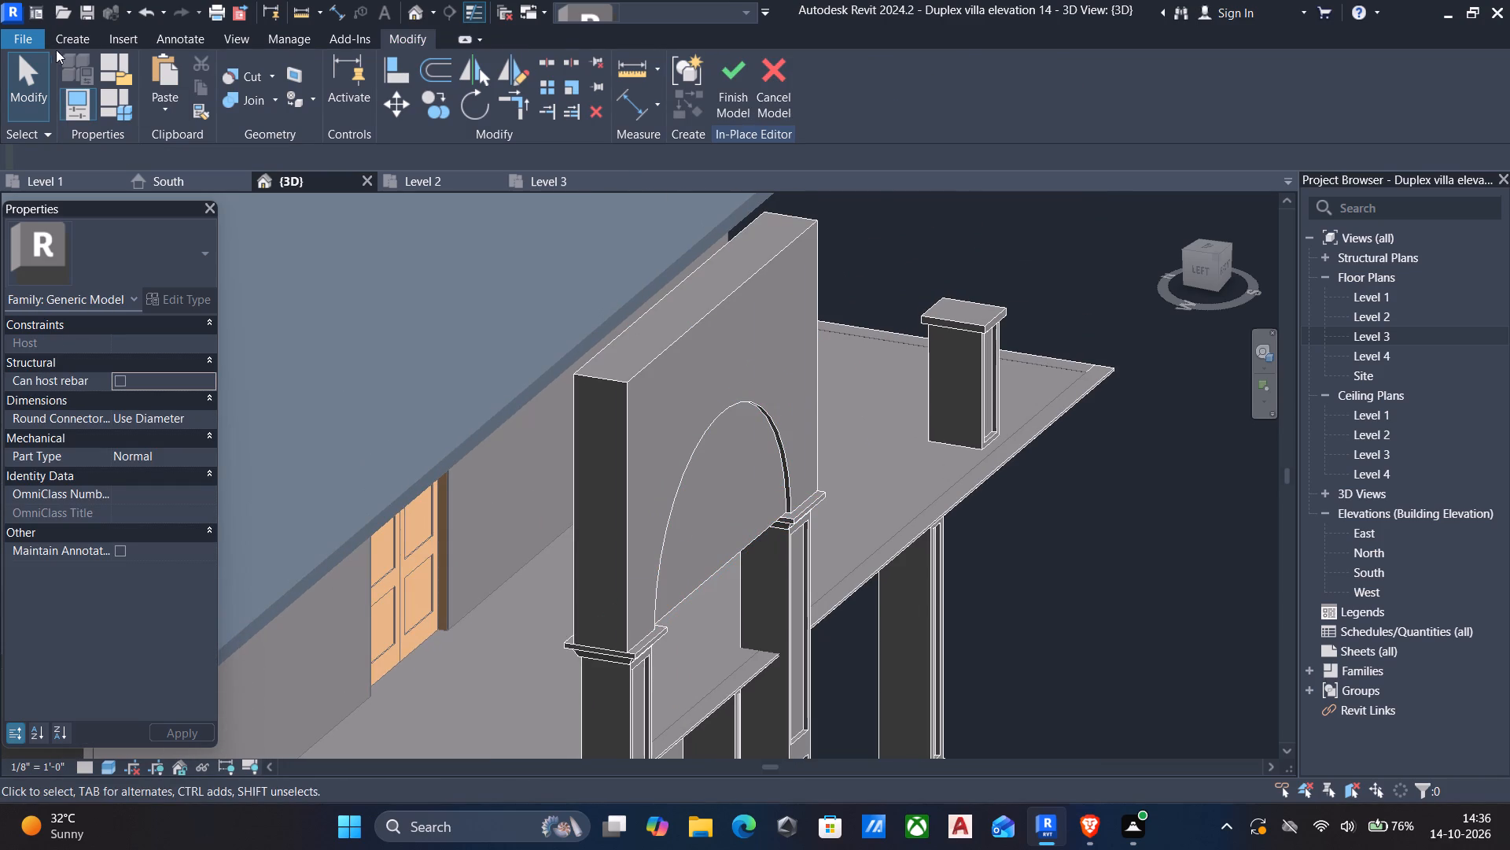
{"action": "left_click", "coordinate": [68, 42]}
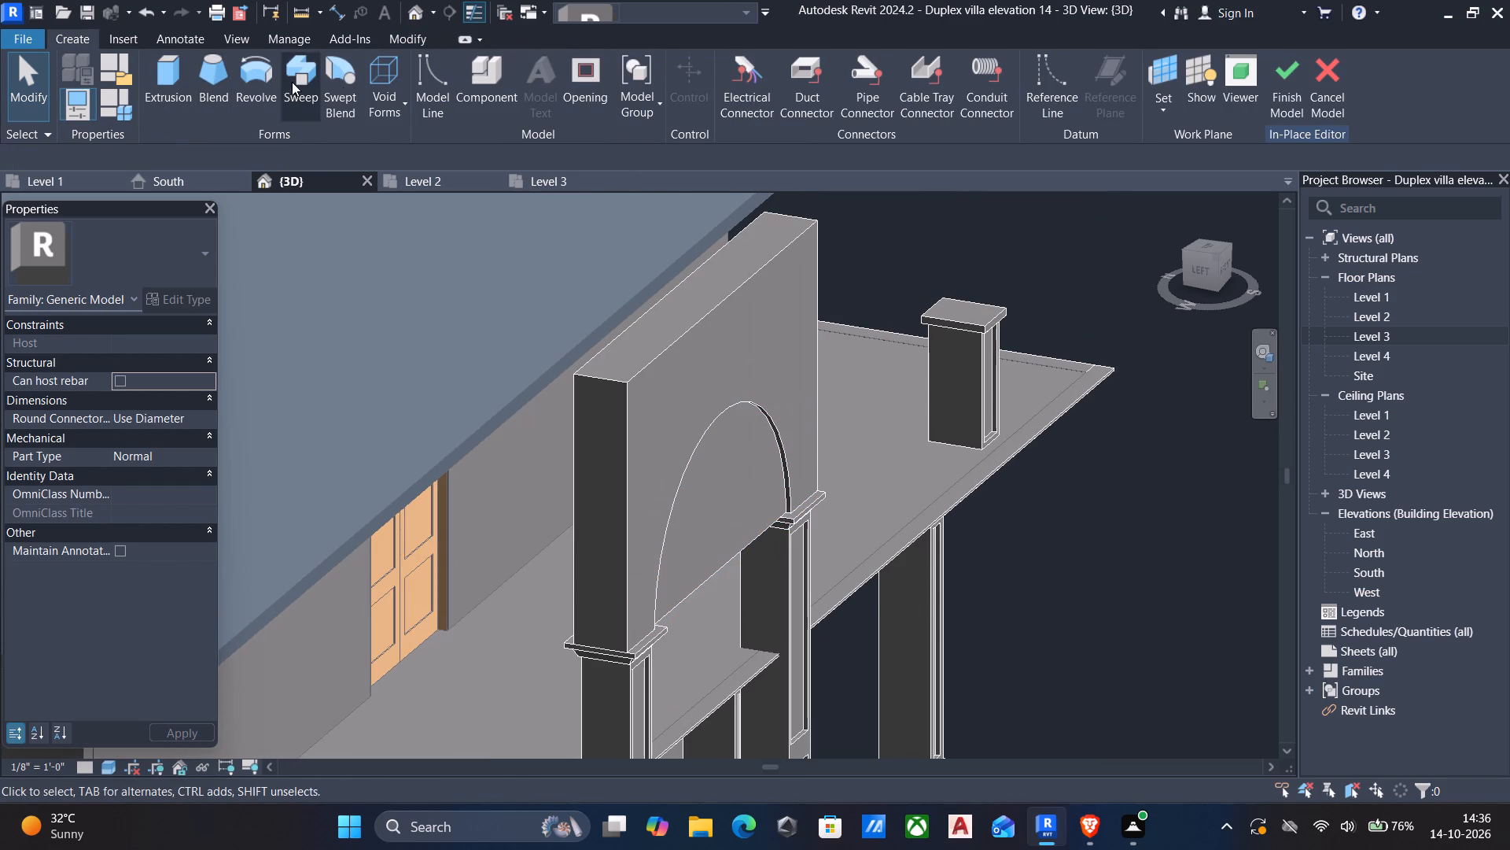
{"action": "left_click", "coordinate": [382, 102]}
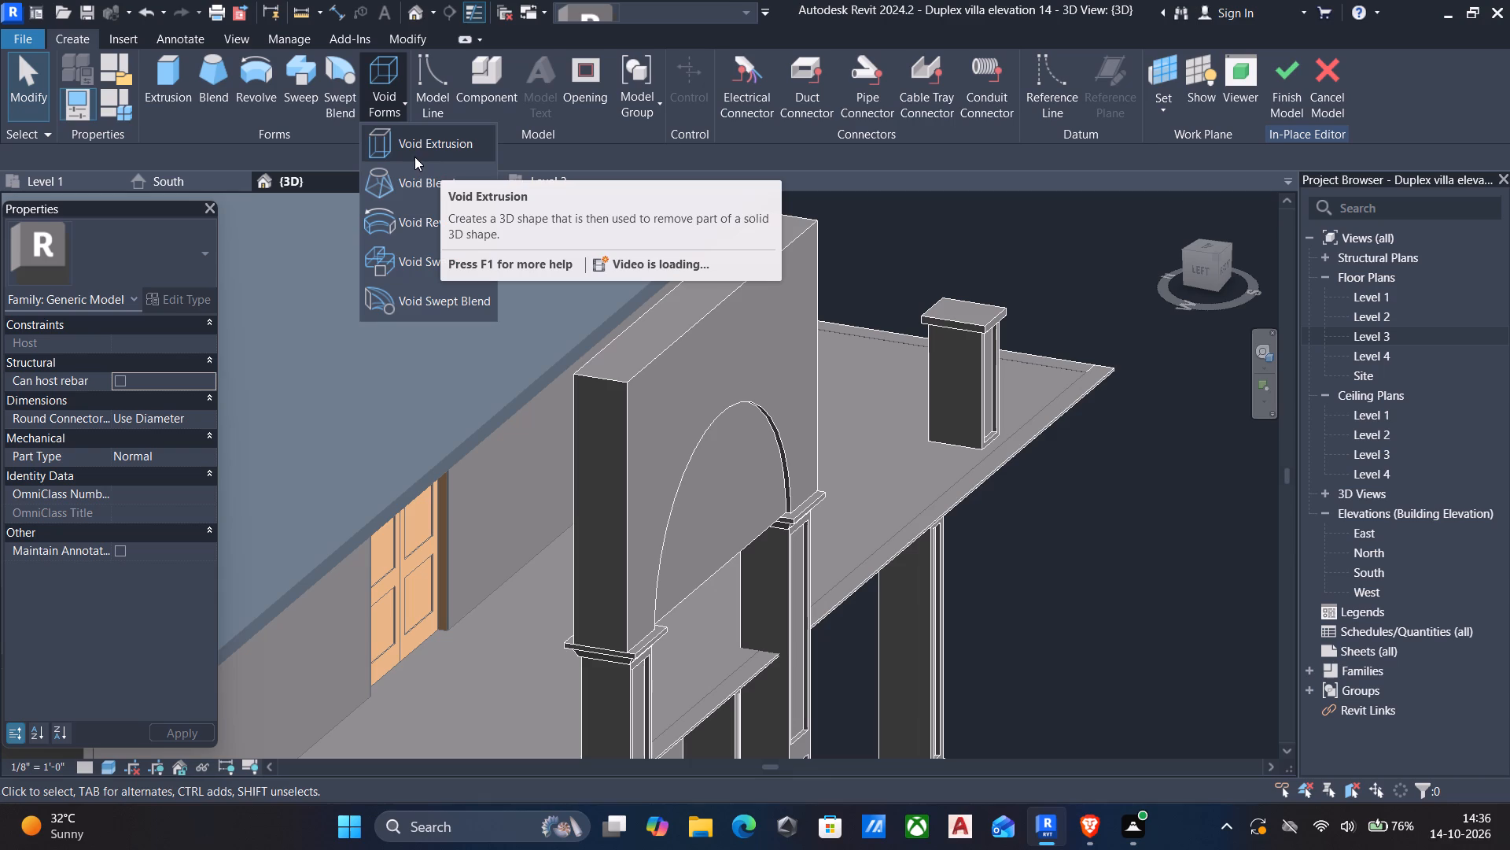
{"action": "left_click", "coordinate": [400, 145]}
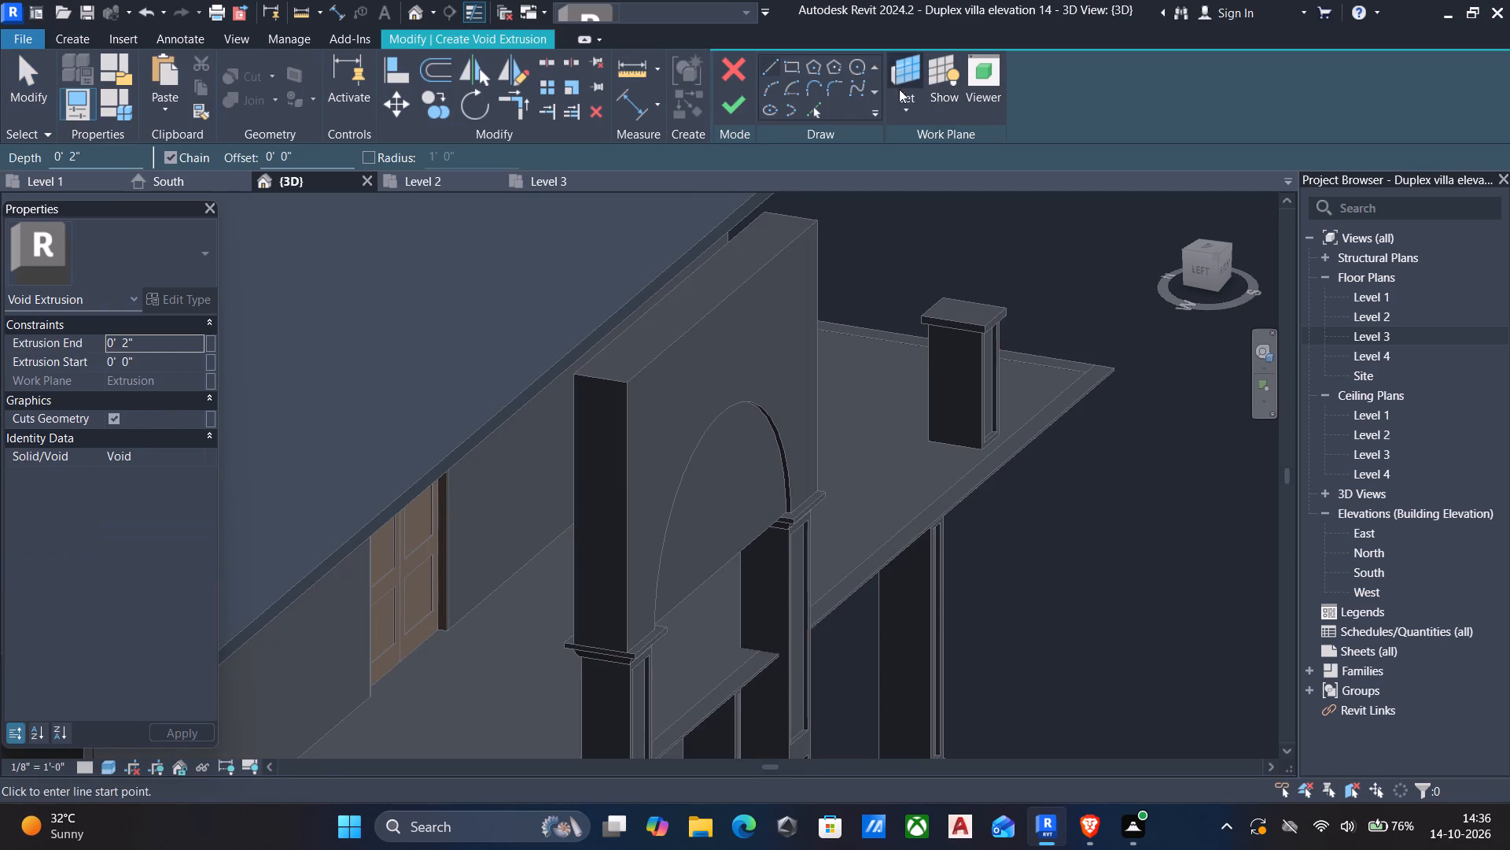
{"action": "left_click", "coordinate": [900, 105]}
{"action": "left_click", "coordinate": [945, 186]}
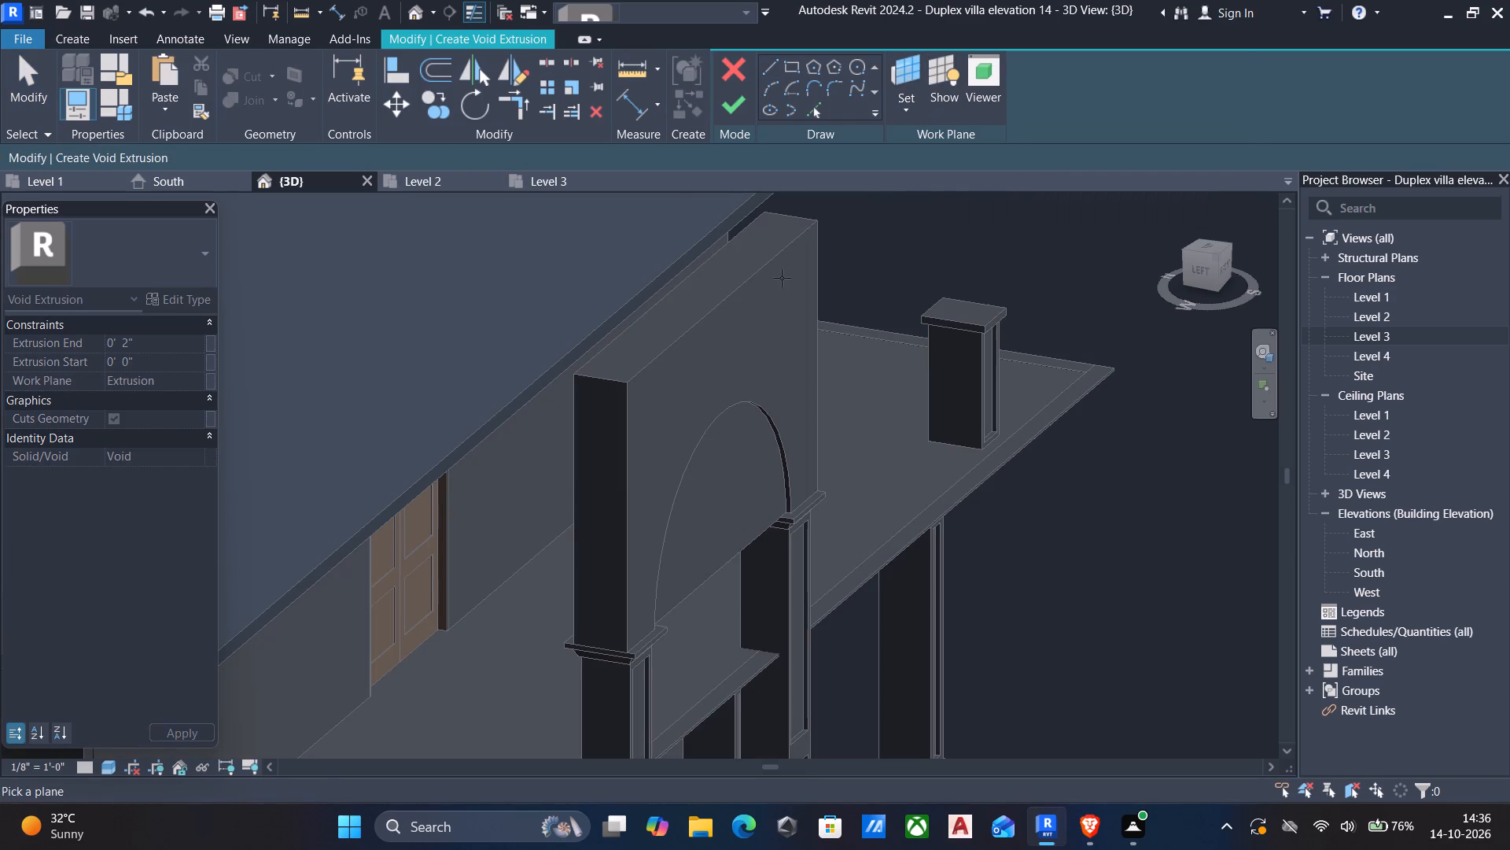
{"action": "left_click", "coordinate": [733, 283]}
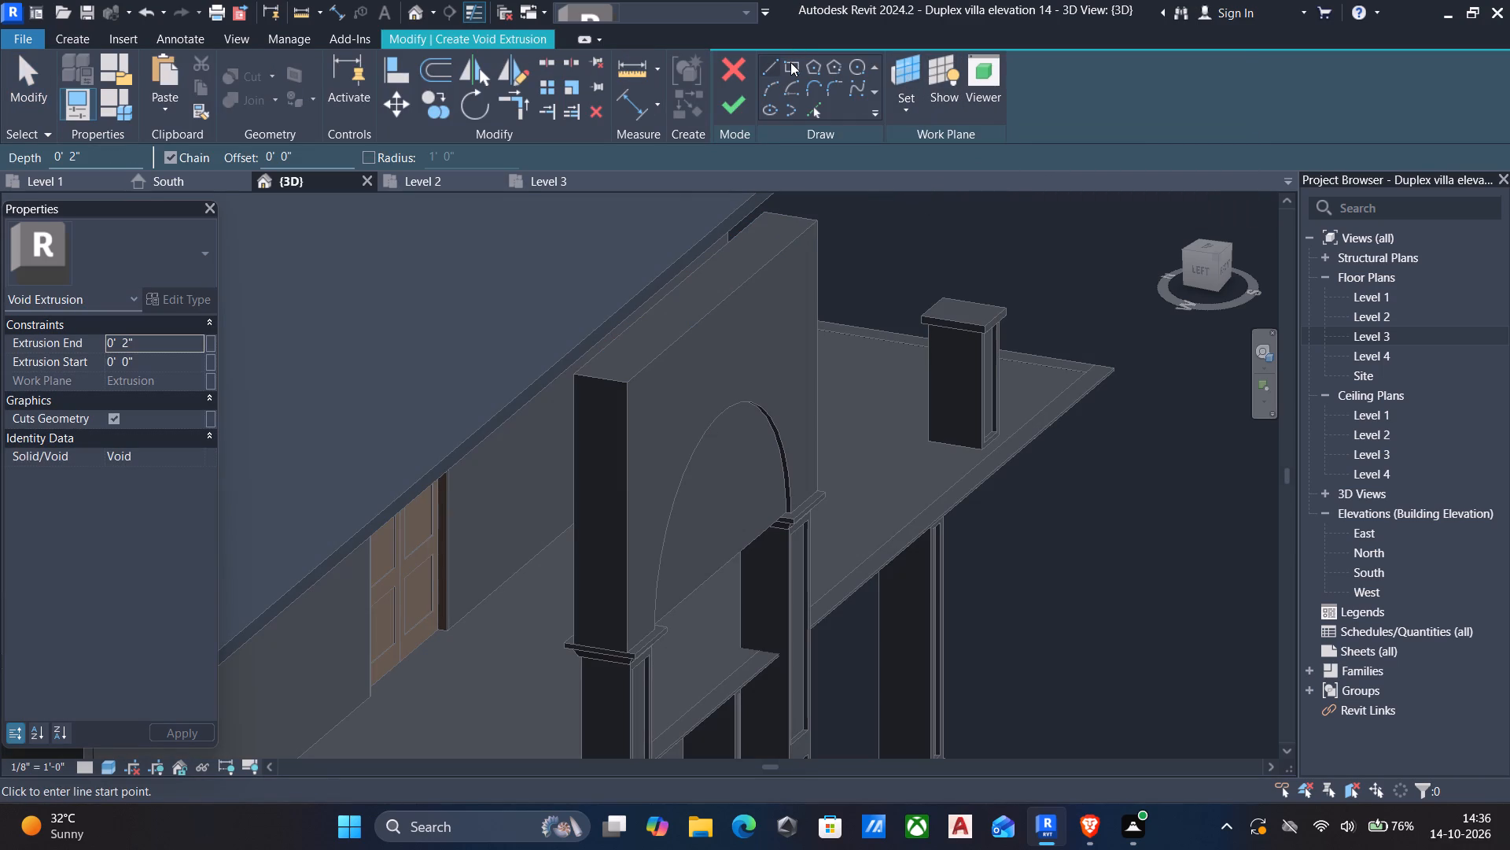
Sketch a rectangle offset 1' 0" inward from the edges of the block's top face, corner to opposite corner.
{"action": "left_click", "coordinate": [790, 62]}
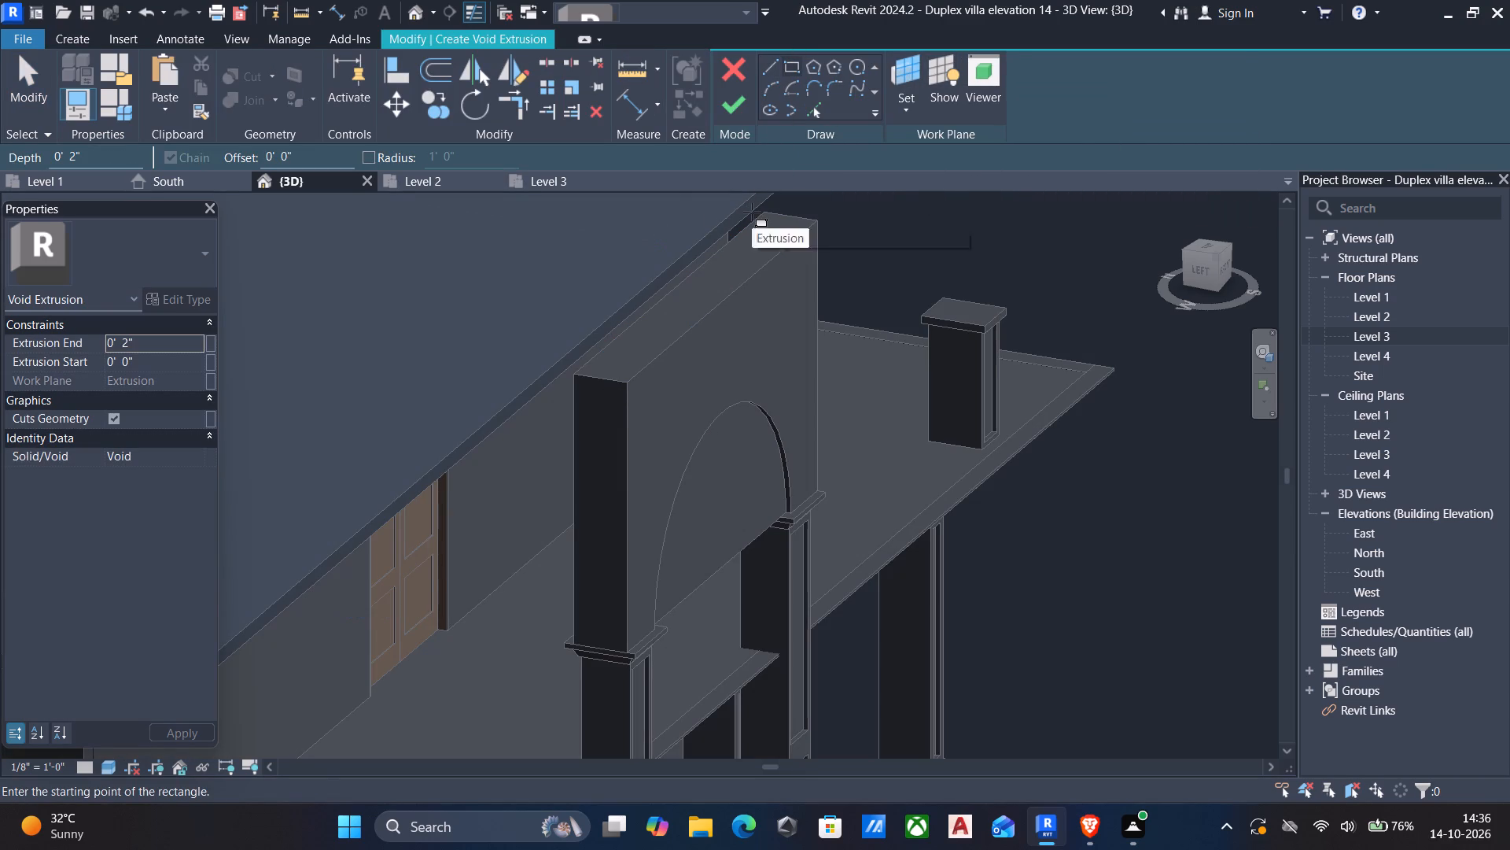
{"action": "scroll", "coordinate": [748, 222], "scroll_direction": "up", "scroll_amount": 4}
{"action": "middle_click_drag", "start_coordinate": [735, 245], "coordinate": [702, 334]}
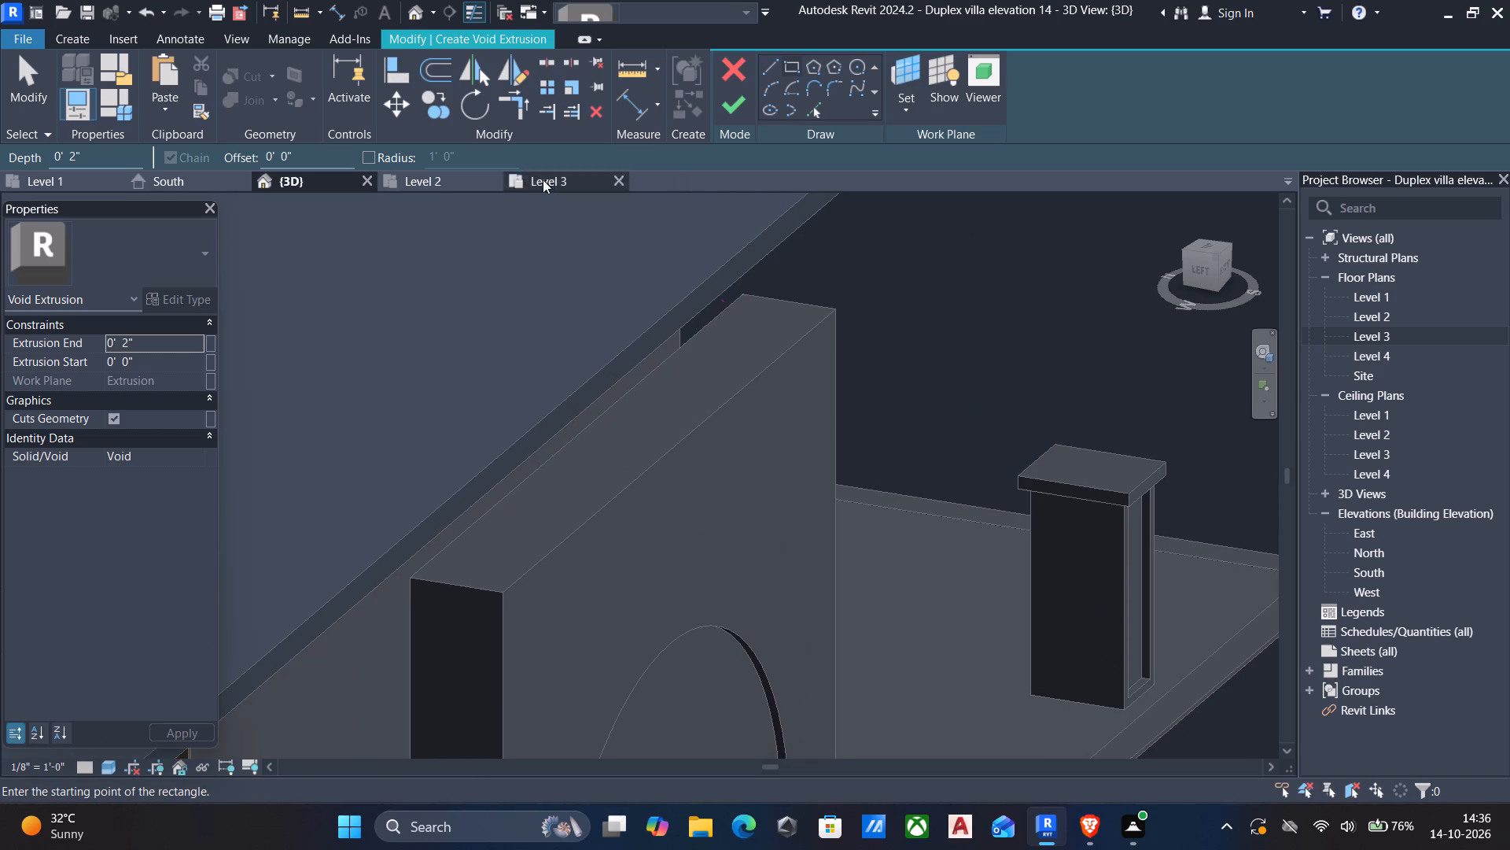
{"action": "left_click_drag", "start_coordinate": [316, 159], "coordinate": [0, 139]}
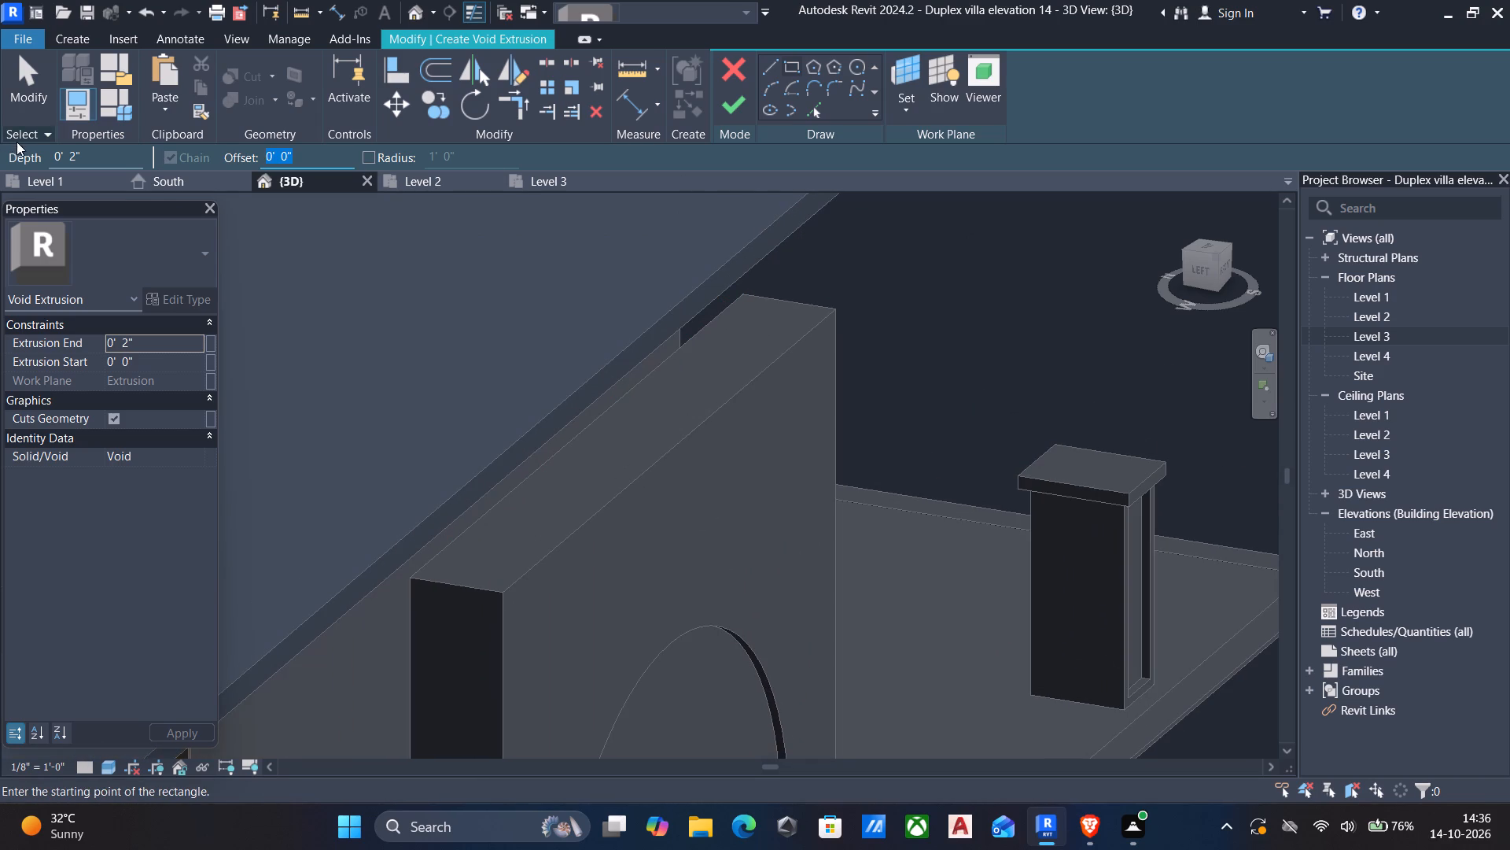
{"action": "key", "text": "1"}
{"action": "key", "text": "apostrophe"}
{"action": "scroll", "coordinate": [751, 295], "scroll_direction": "up", "scroll_amount": 4}
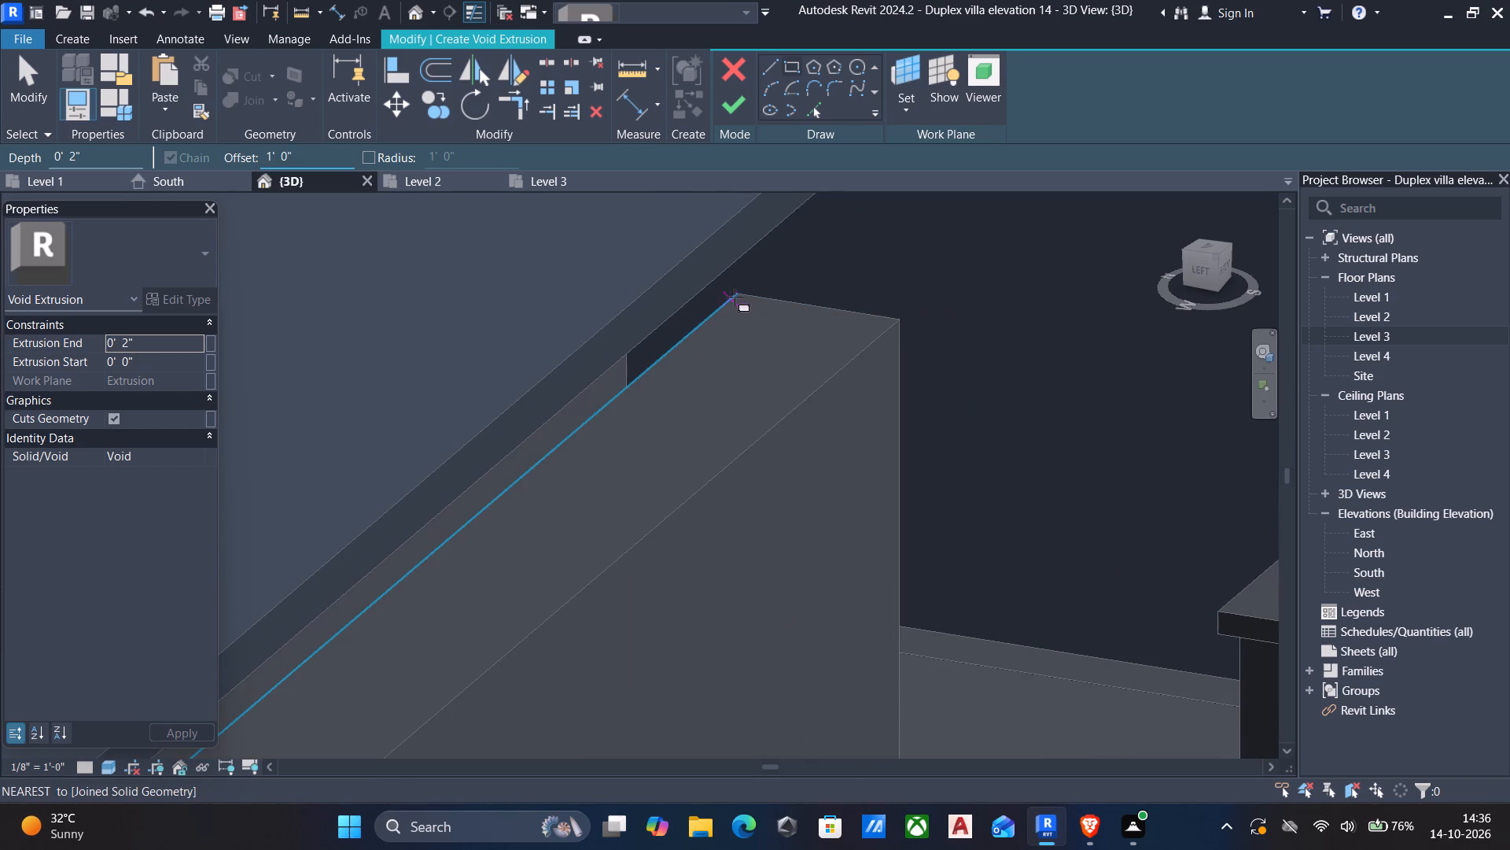
{"action": "left_click", "coordinate": [735, 294]}
{"action": "key", "text": "space"}
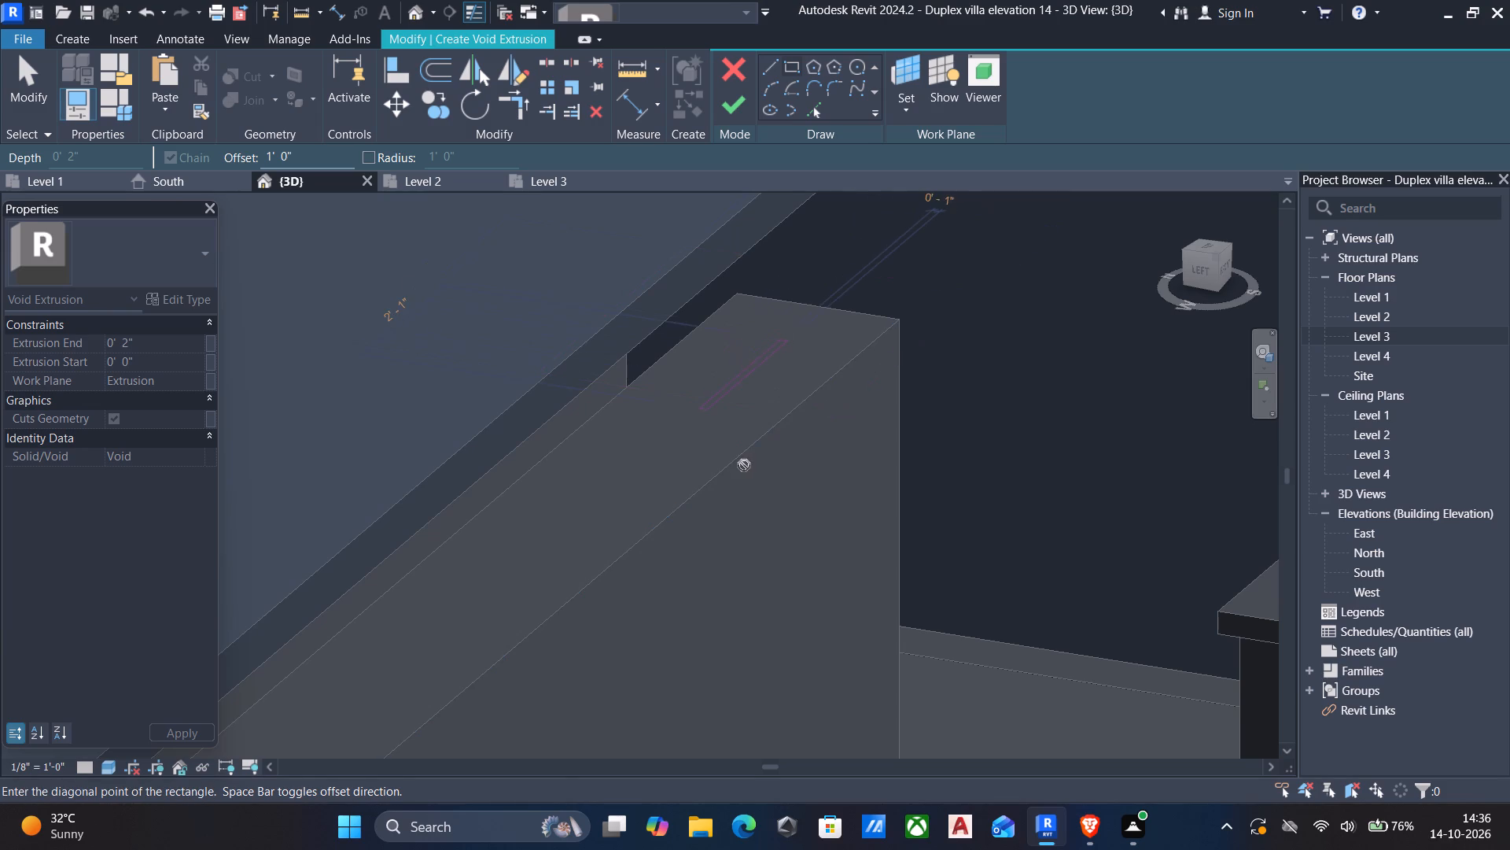
{"action": "middle_click_drag", "start_coordinate": [650, 449], "coordinate": [743, 194]}
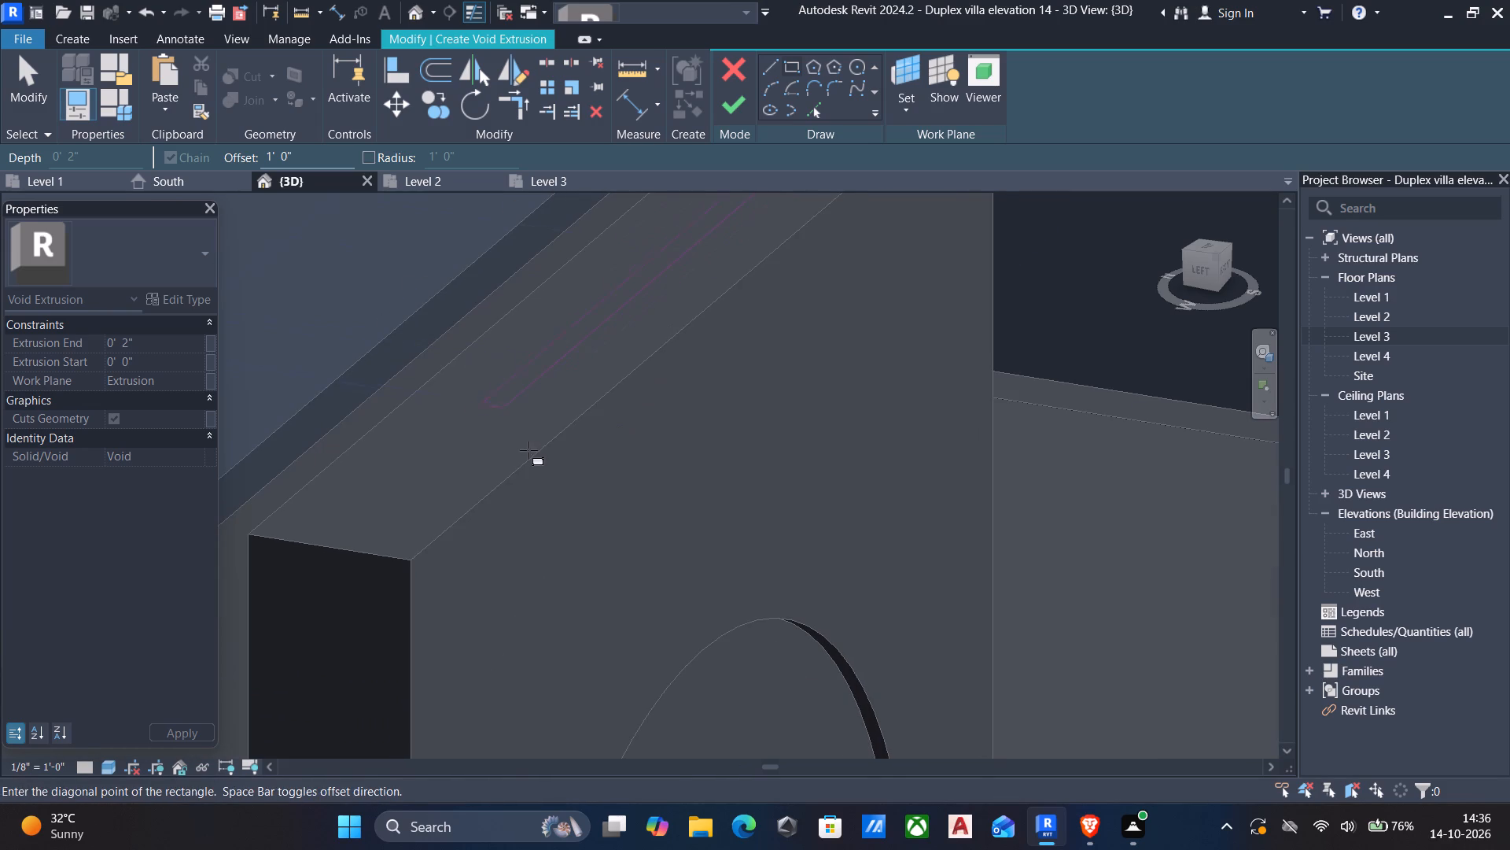
{"action": "left_click", "coordinate": [407, 560]}
{"action": "key", "text": "Escape"}
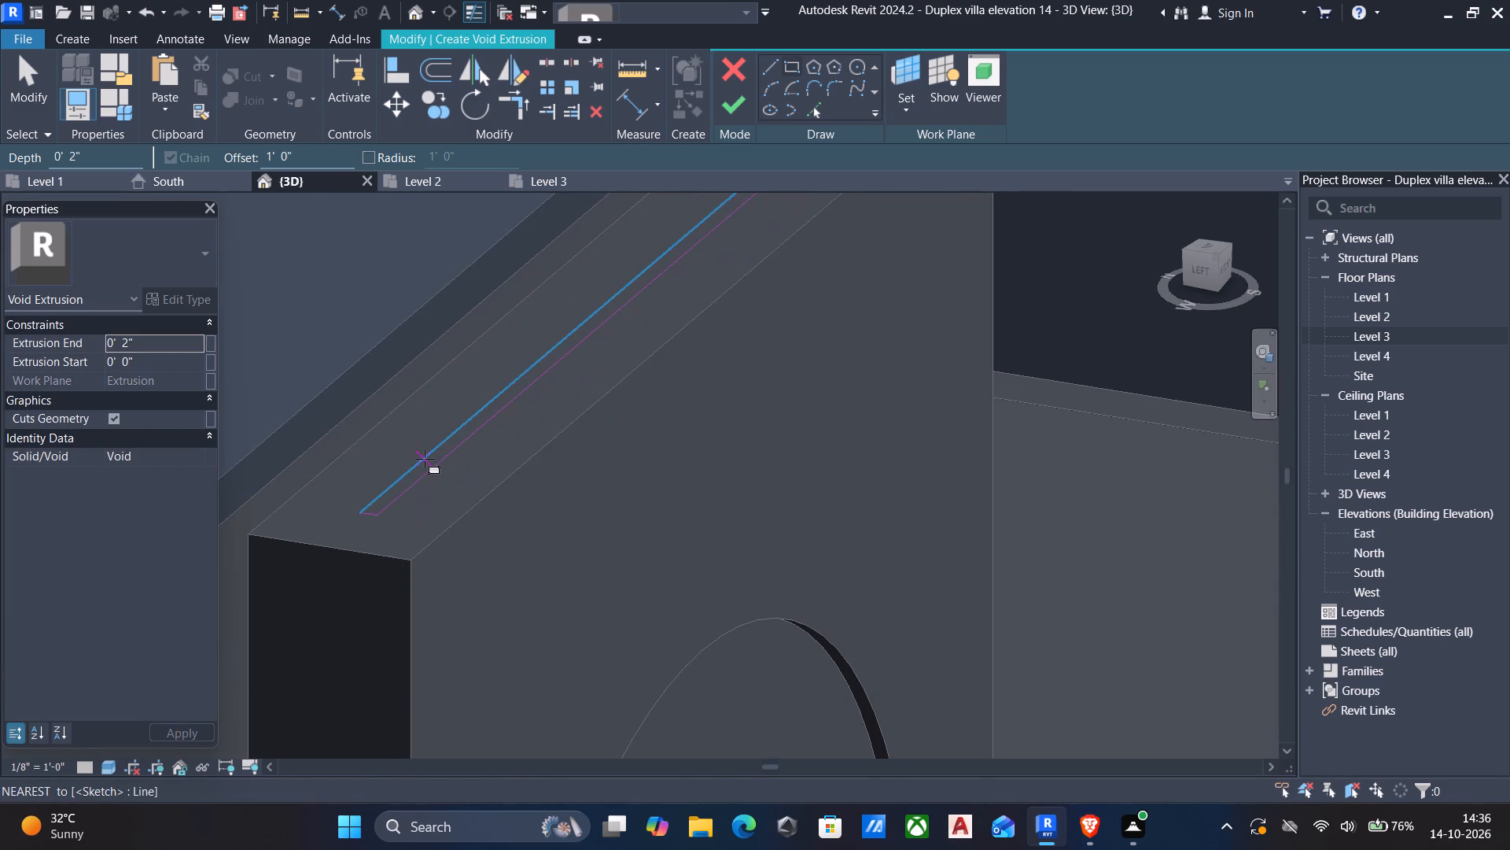
Delete the two long sides of the sketched rectangle, keeping its short end lines.
{"action": "key", "text": "Escape"}
{"action": "left_click", "coordinate": [426, 456]}
{"action": "key", "text": "Pause"}
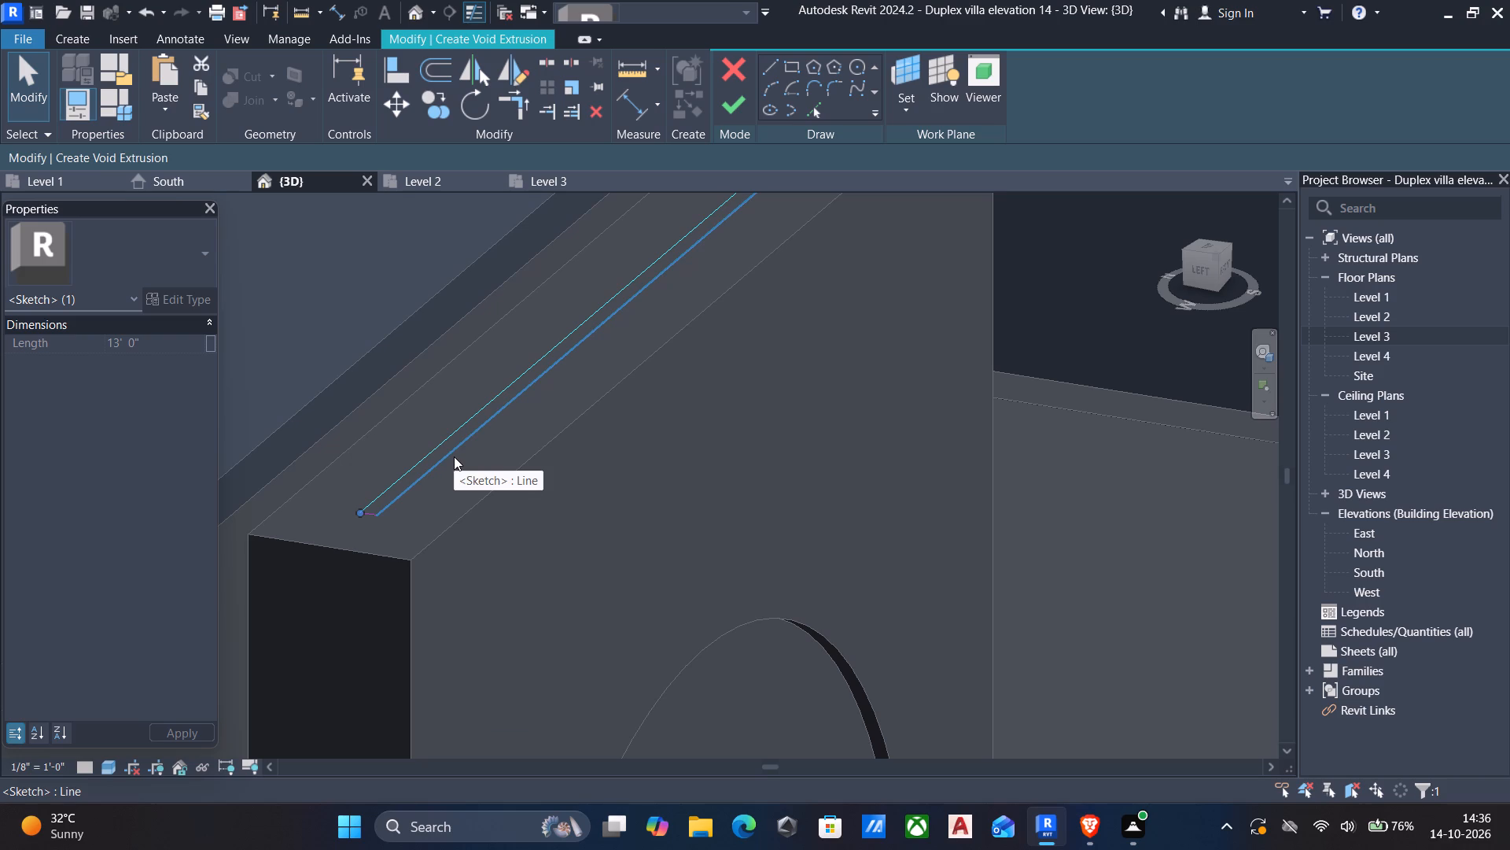
{"action": "key", "text": "Delete"}
{"action": "left_click", "coordinate": [453, 456]}
{"action": "key", "text": "Delete"}
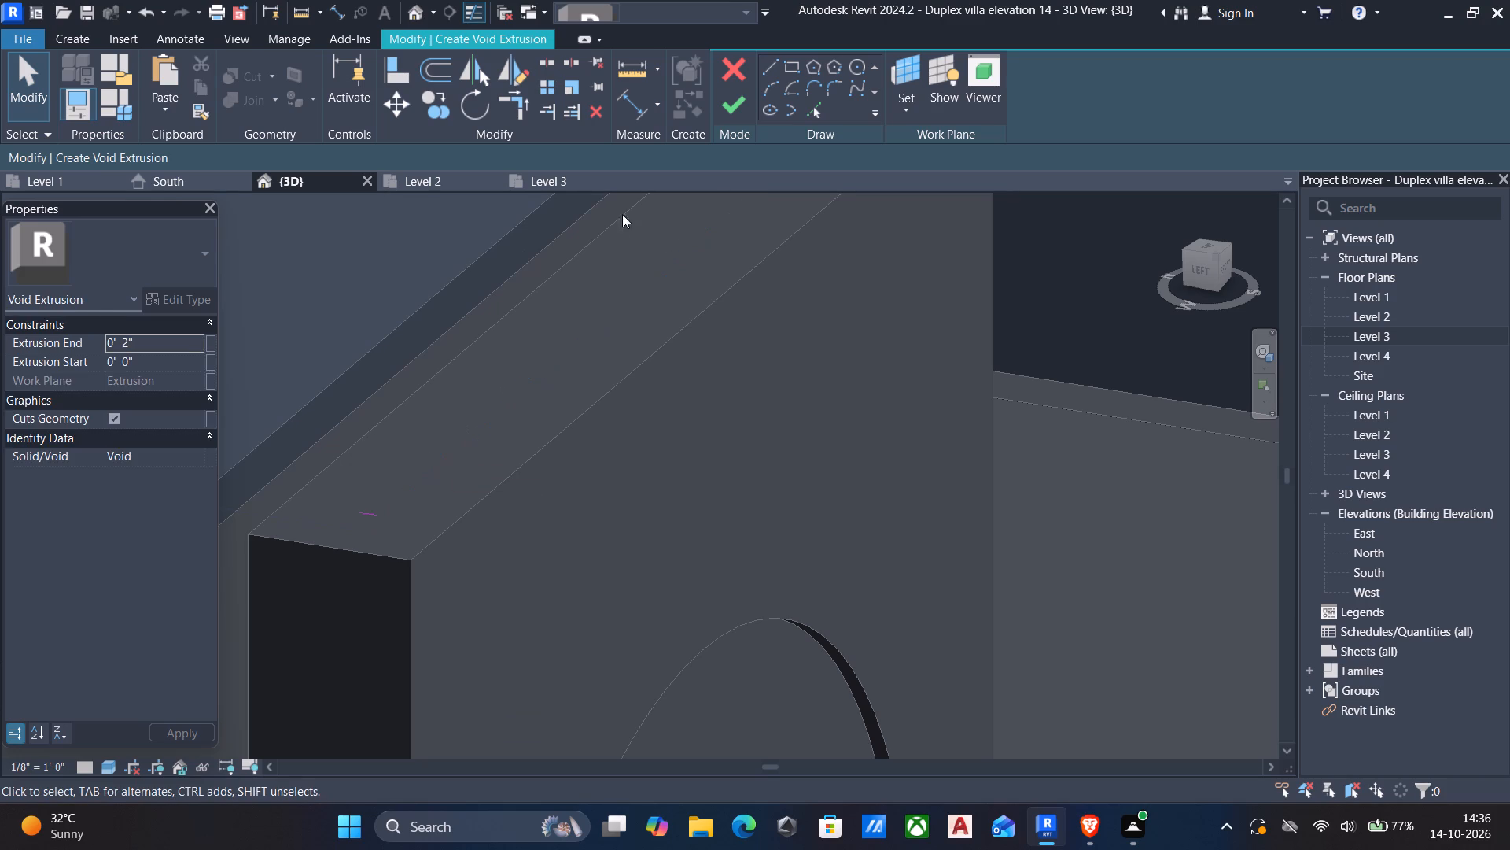
Draw a 15' 0" sketch line along the top face's front edge, offset 0' 4" inward.
{"action": "left_click", "coordinate": [767, 65]}
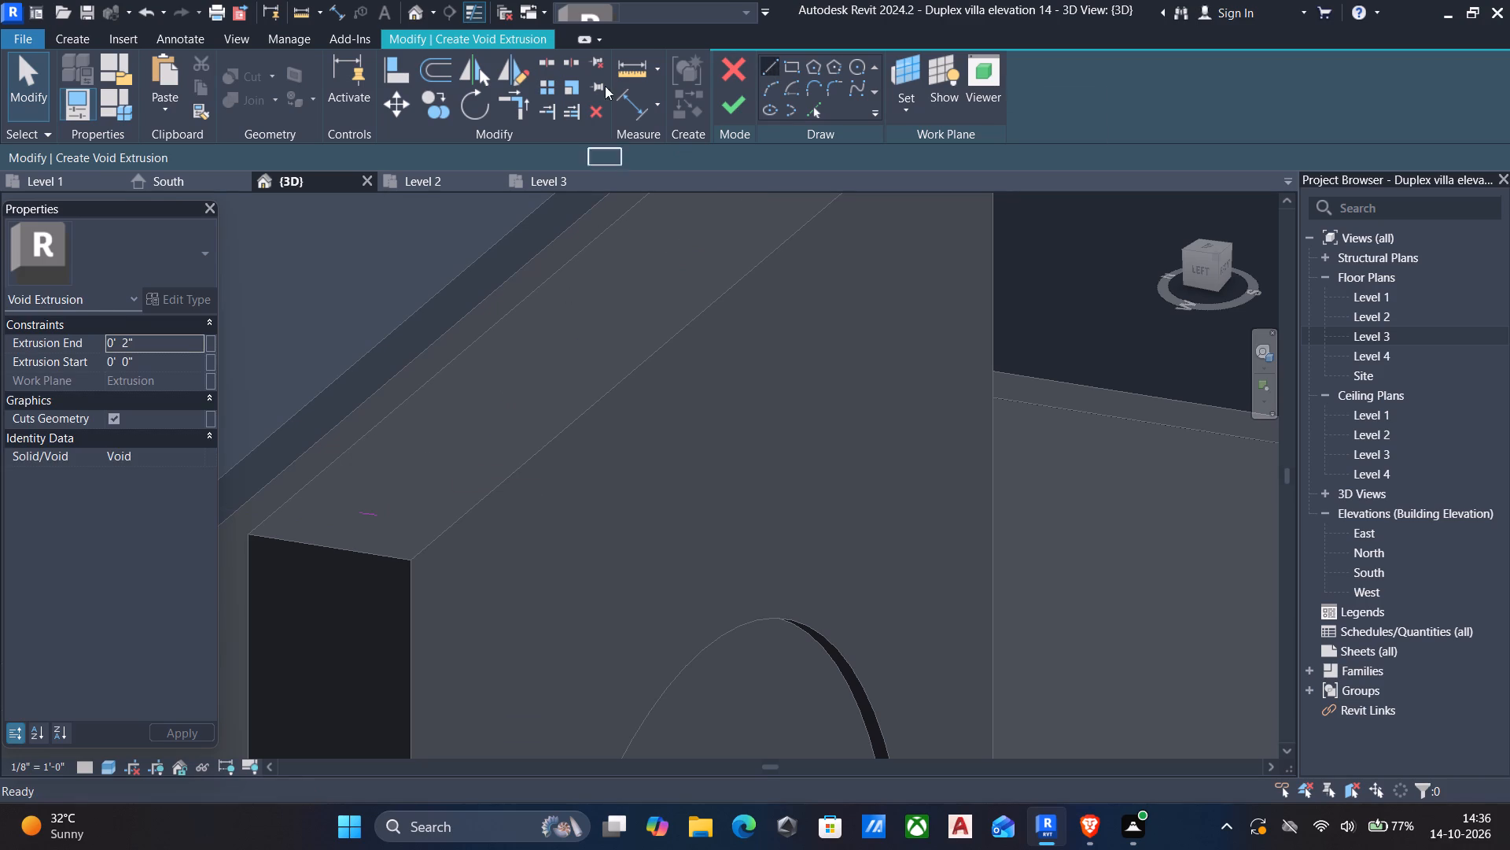
{"action": "left_click_drag", "start_coordinate": [317, 162], "coordinate": [161, 157]}
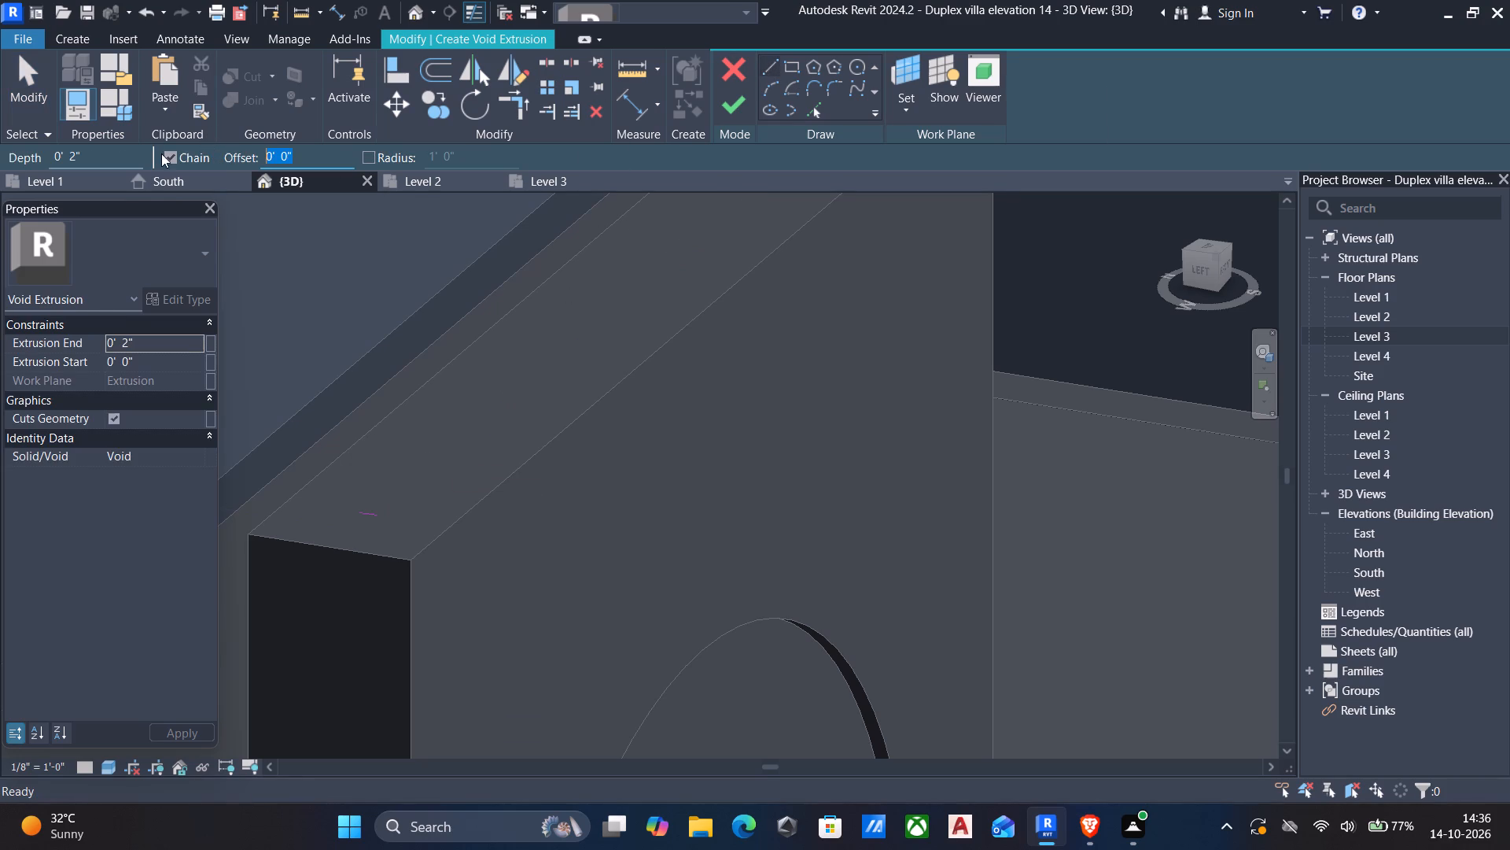
{"action": "type", "text": "4\""}
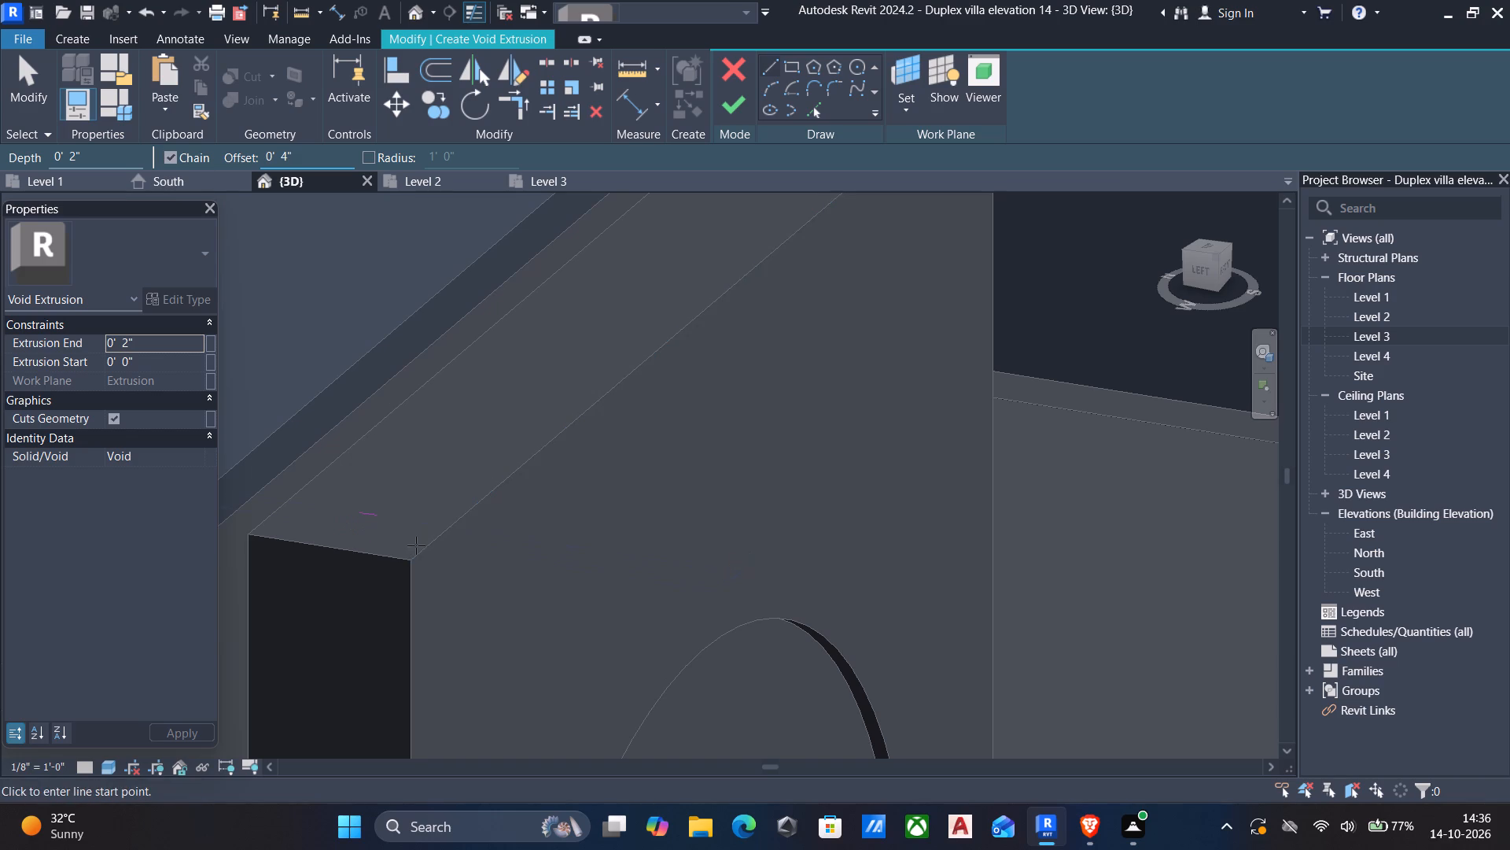
{"action": "left_click_drag", "start_coordinate": [411, 558], "coordinate": [414, 549]}
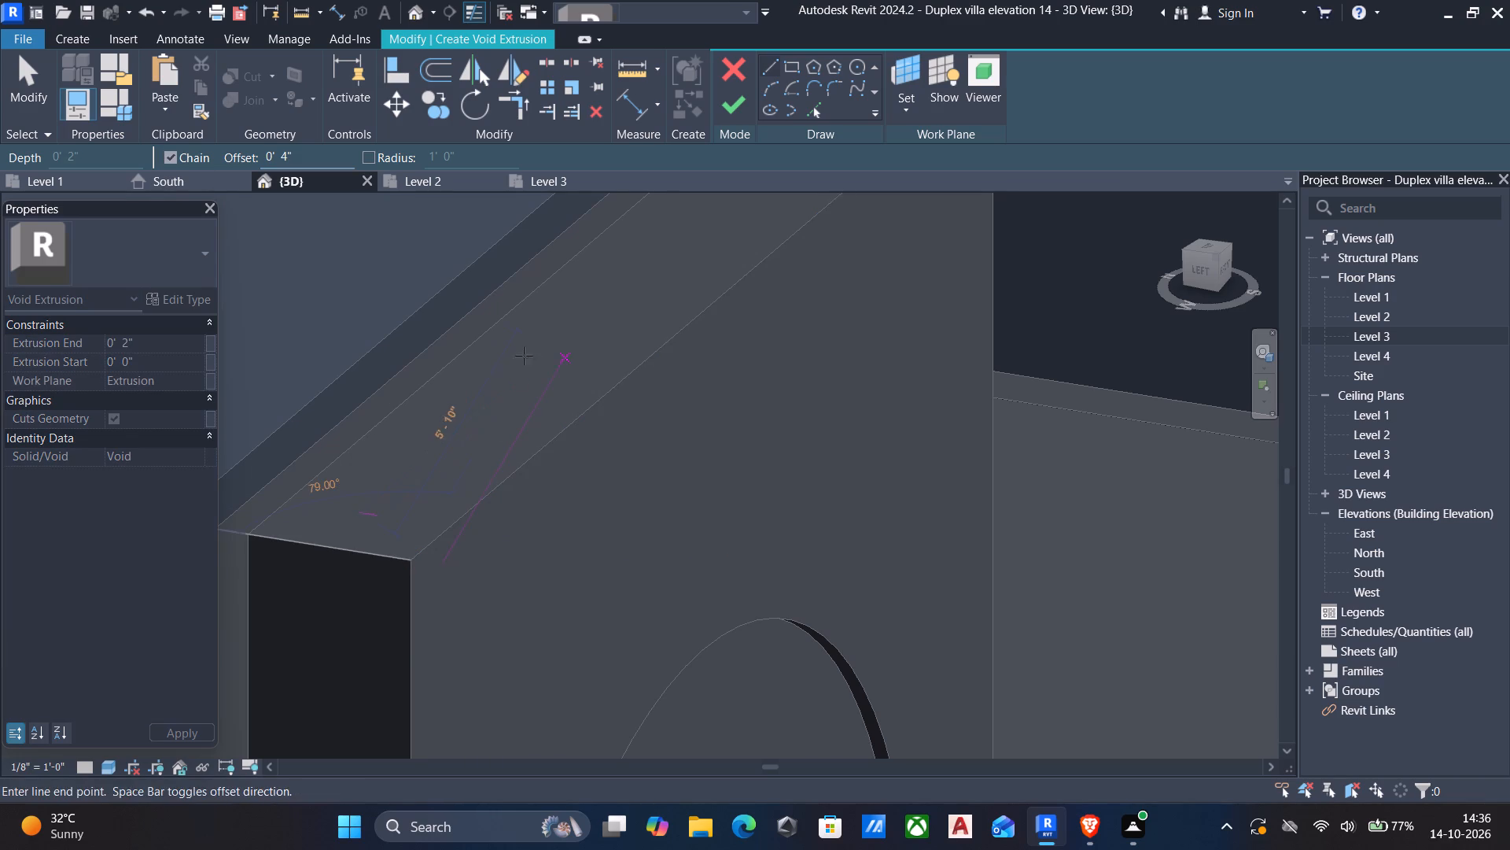
{"action": "middle_click_drag", "start_coordinate": [497, 411], "coordinate": [425, 514]}
{"action": "key", "text": "space"}
{"action": "middle_click_drag", "start_coordinate": [757, 269], "coordinate": [687, 471]}
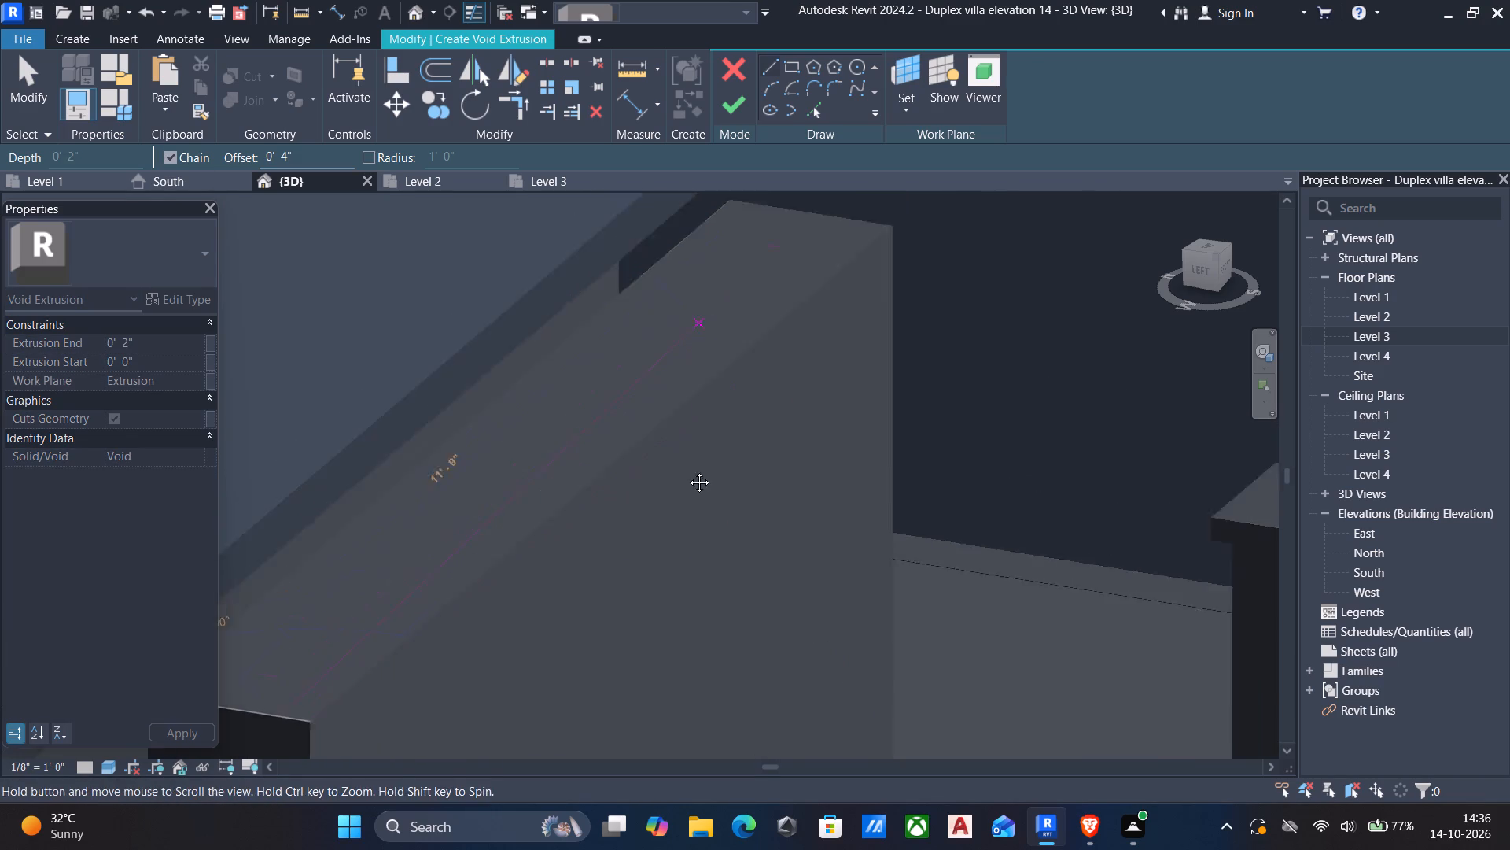
{"action": "middle_click_drag", "start_coordinate": [687, 471], "coordinate": [687, 489]}
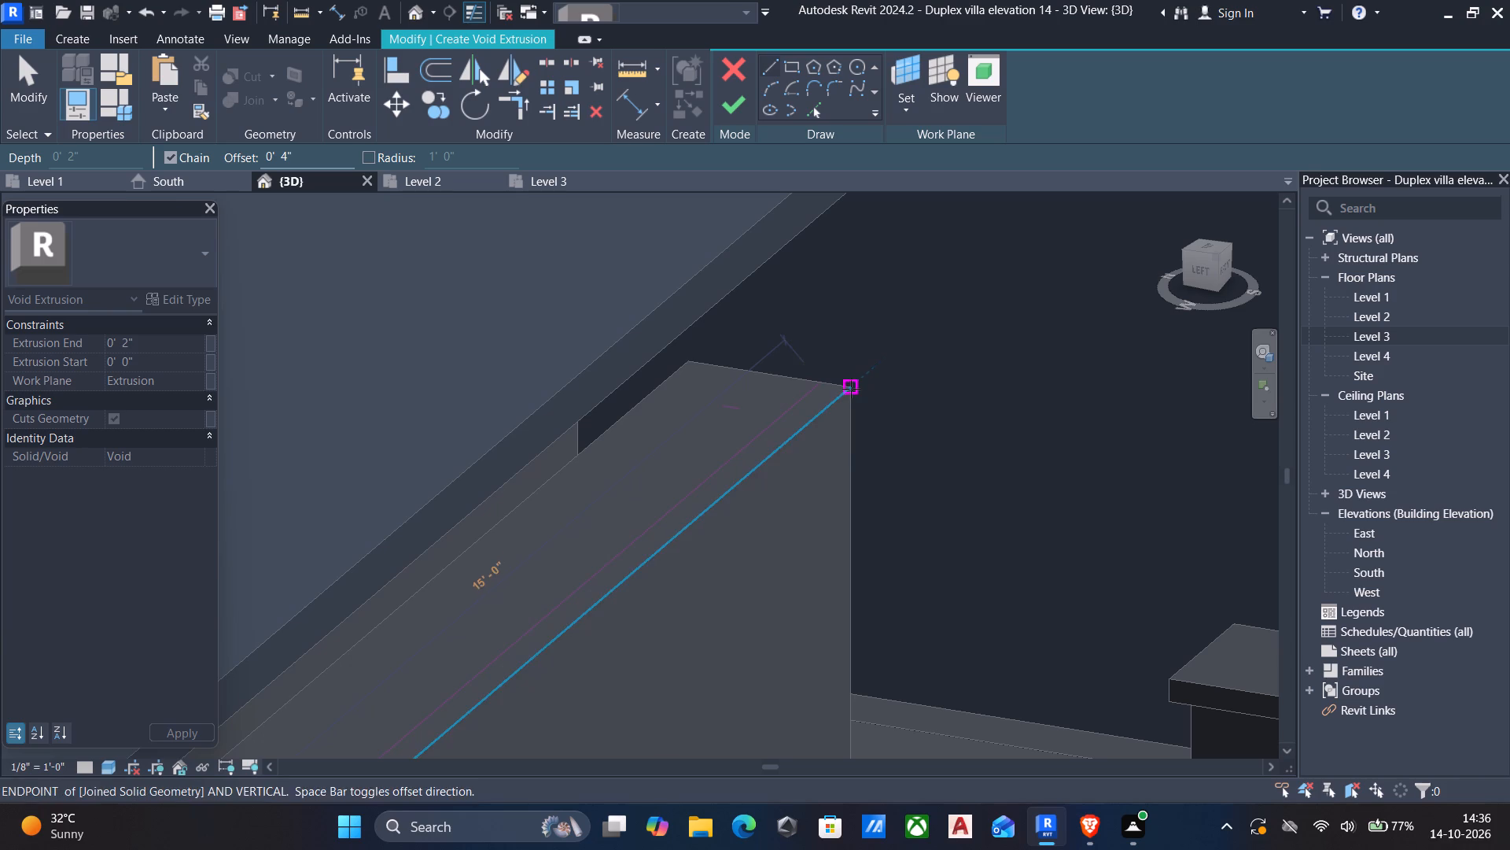
{"action": "left_click", "coordinate": [851, 389]}
{"action": "key", "text": "Escape"}
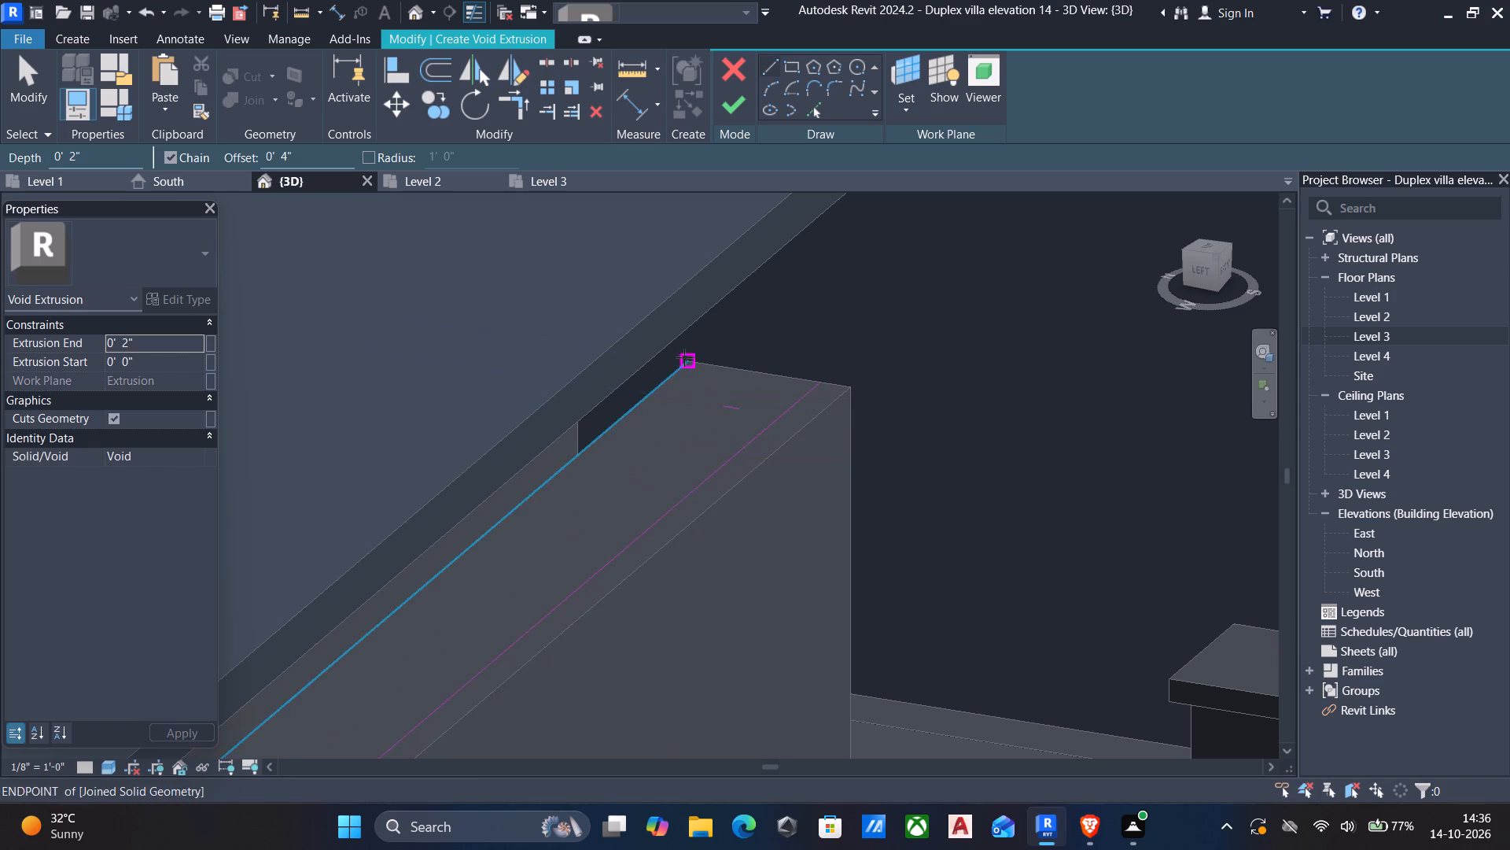
Draw a matching sketch line along the top face's rear edge, offset 0' 4" inward.
{"action": "left_click", "coordinate": [691, 361]}
{"action": "middle_click_drag", "start_coordinate": [609, 468], "coordinate": [672, 270]}
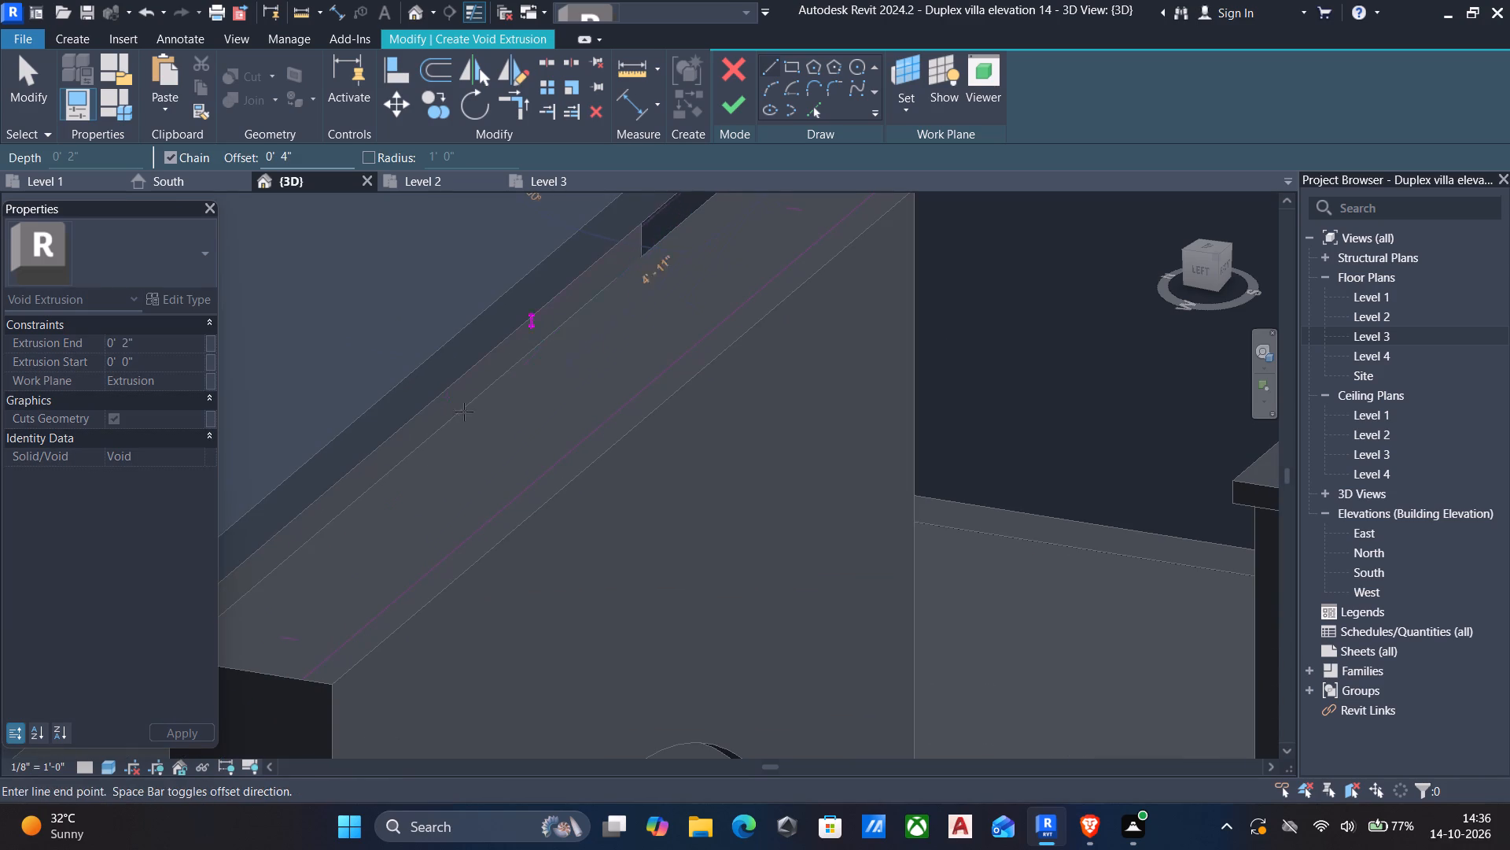
{"action": "key", "text": "space"}
{"action": "middle_click_drag", "start_coordinate": [381, 509], "coordinate": [477, 379]}
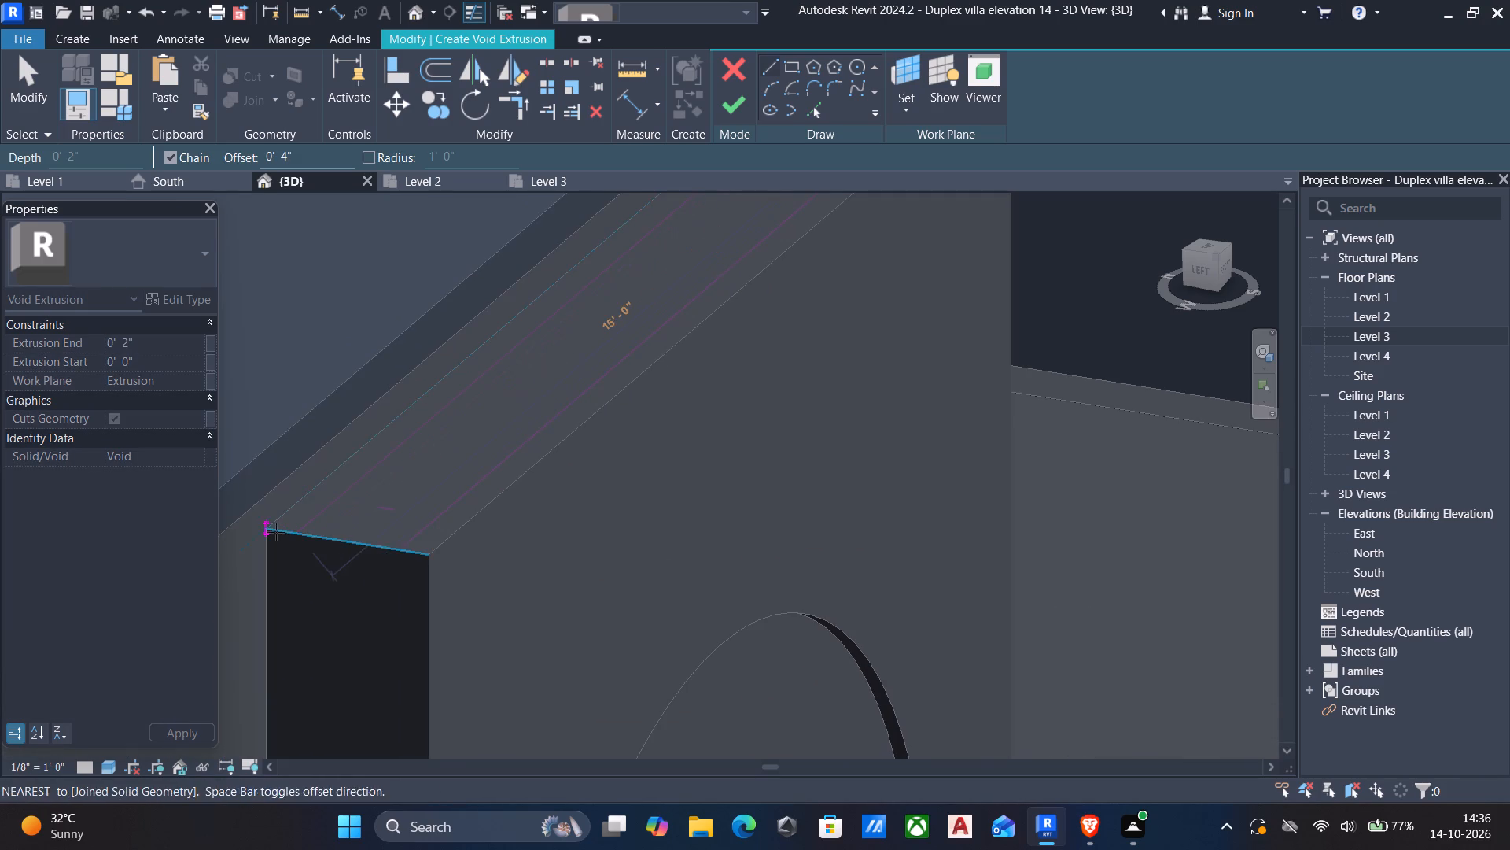
{"action": "left_click", "coordinate": [263, 527]}
{"action": "key", "text": "Escape"}
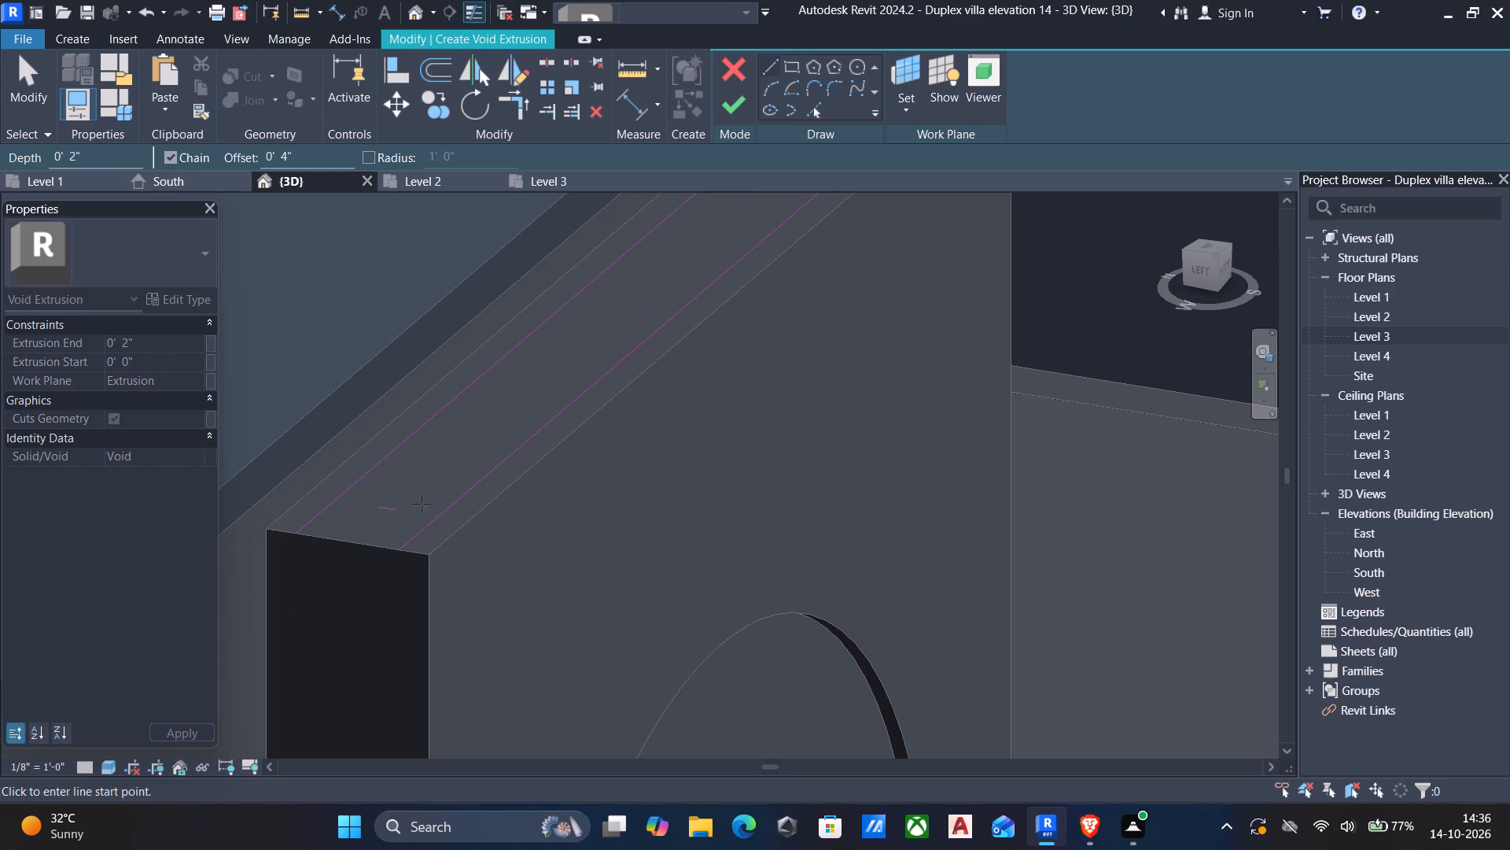
{"action": "key", "text": "Escape"}
Trim the four sketch lines on the block's top face into a closed rectangle and finish the void extrusion sketch.
{"action": "type", "text": "tr"}
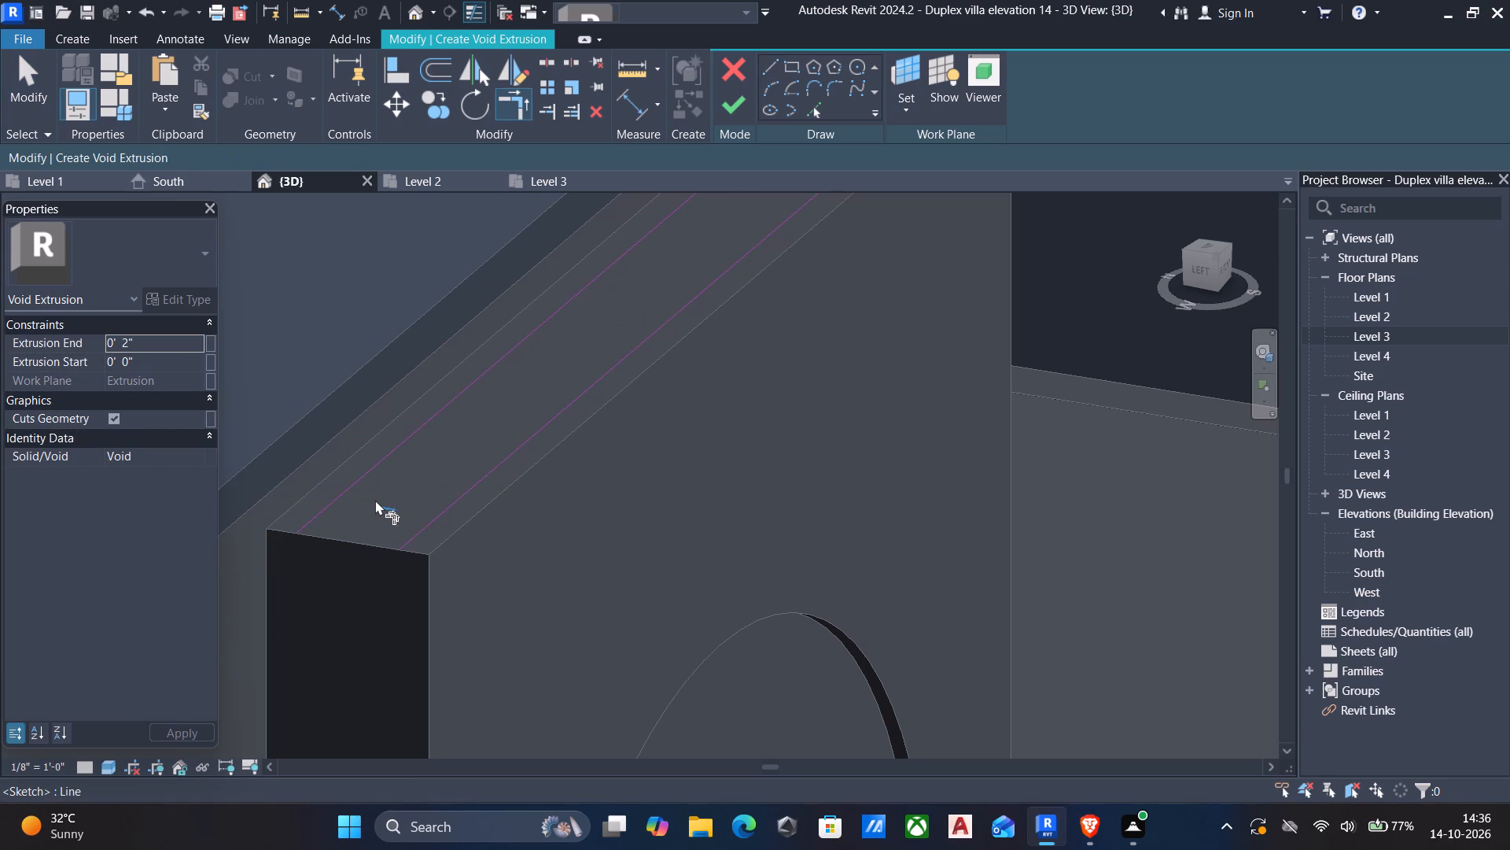
{"action": "left_click", "coordinate": [385, 508]}
{"action": "left_click", "coordinate": [391, 460]}
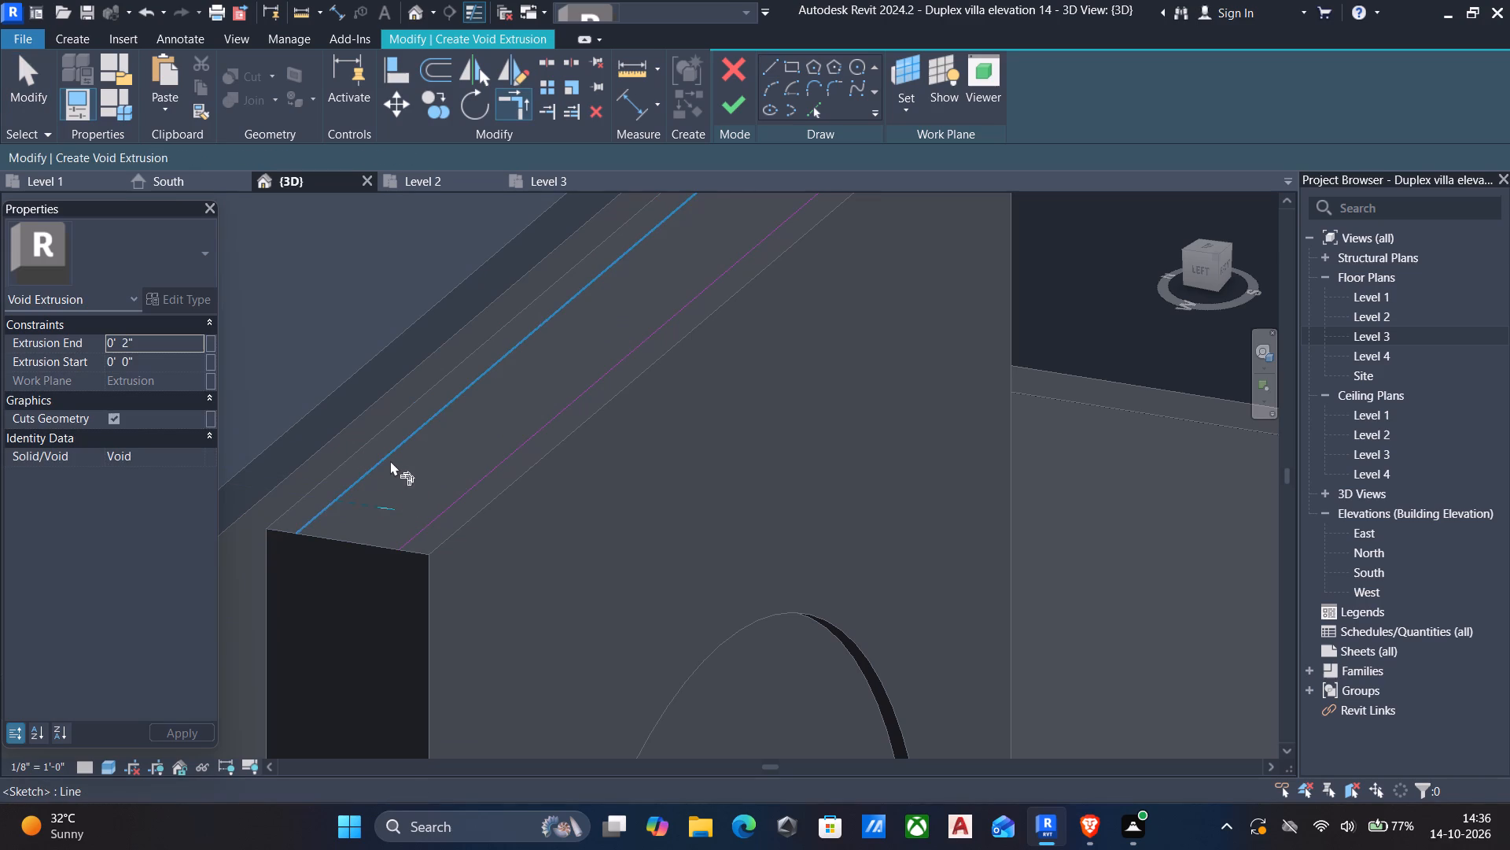
{"action": "left_click", "coordinate": [377, 508]}
{"action": "left_click", "coordinate": [487, 471]}
{"action": "middle_click_drag", "start_coordinate": [503, 498], "coordinate": [468, 673]}
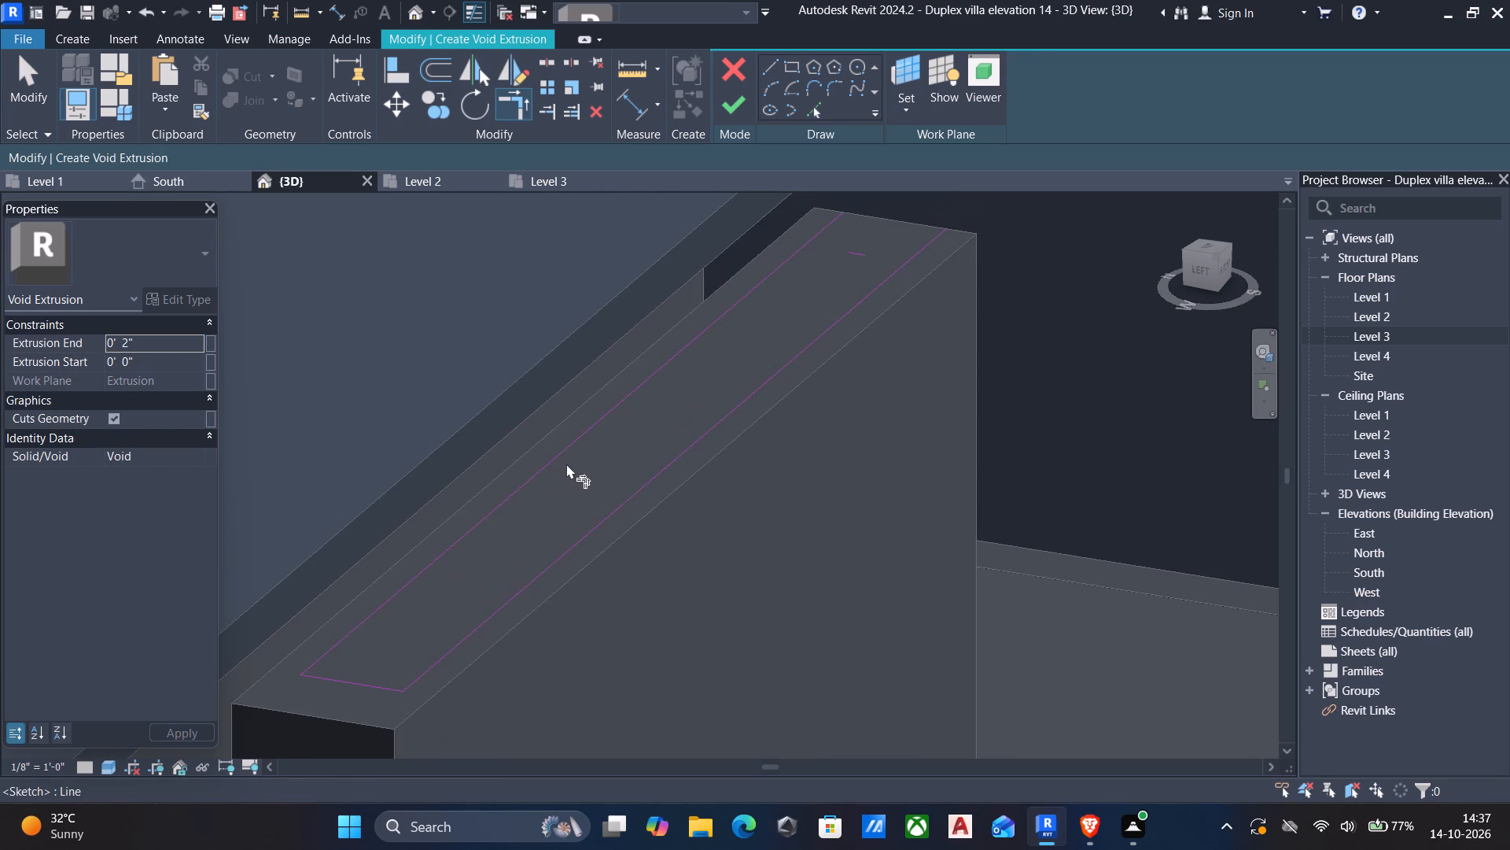
{"action": "left_click", "coordinate": [749, 289]}
{"action": "left_click", "coordinate": [860, 253]}
{"action": "left_click", "coordinate": [869, 295]}
{"action": "left_click", "coordinate": [844, 256]}
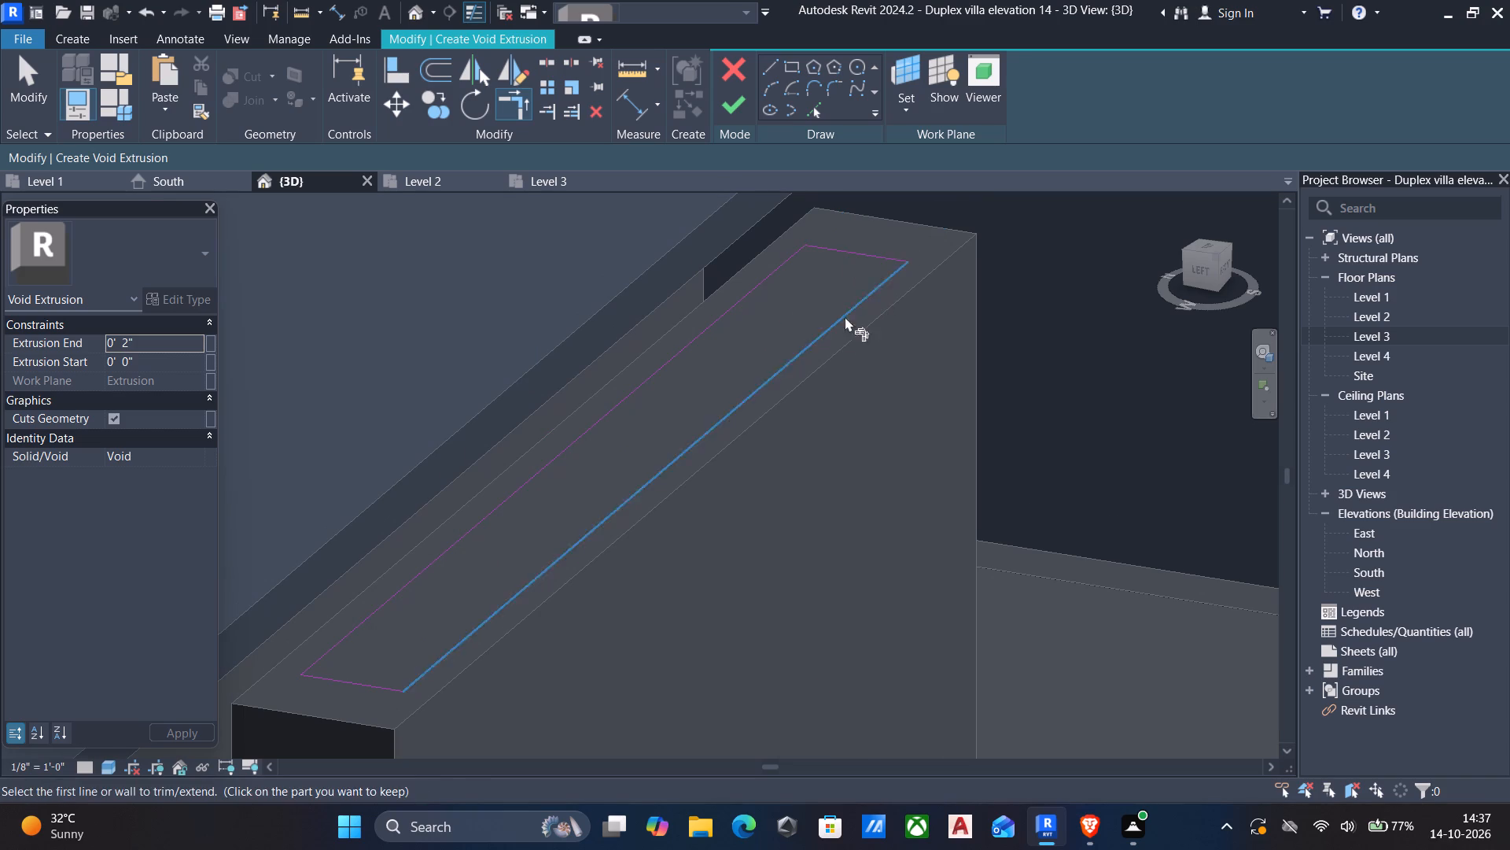
{"action": "scroll", "coordinate": [845, 335], "scroll_direction": "down", "scroll_amount": 4}
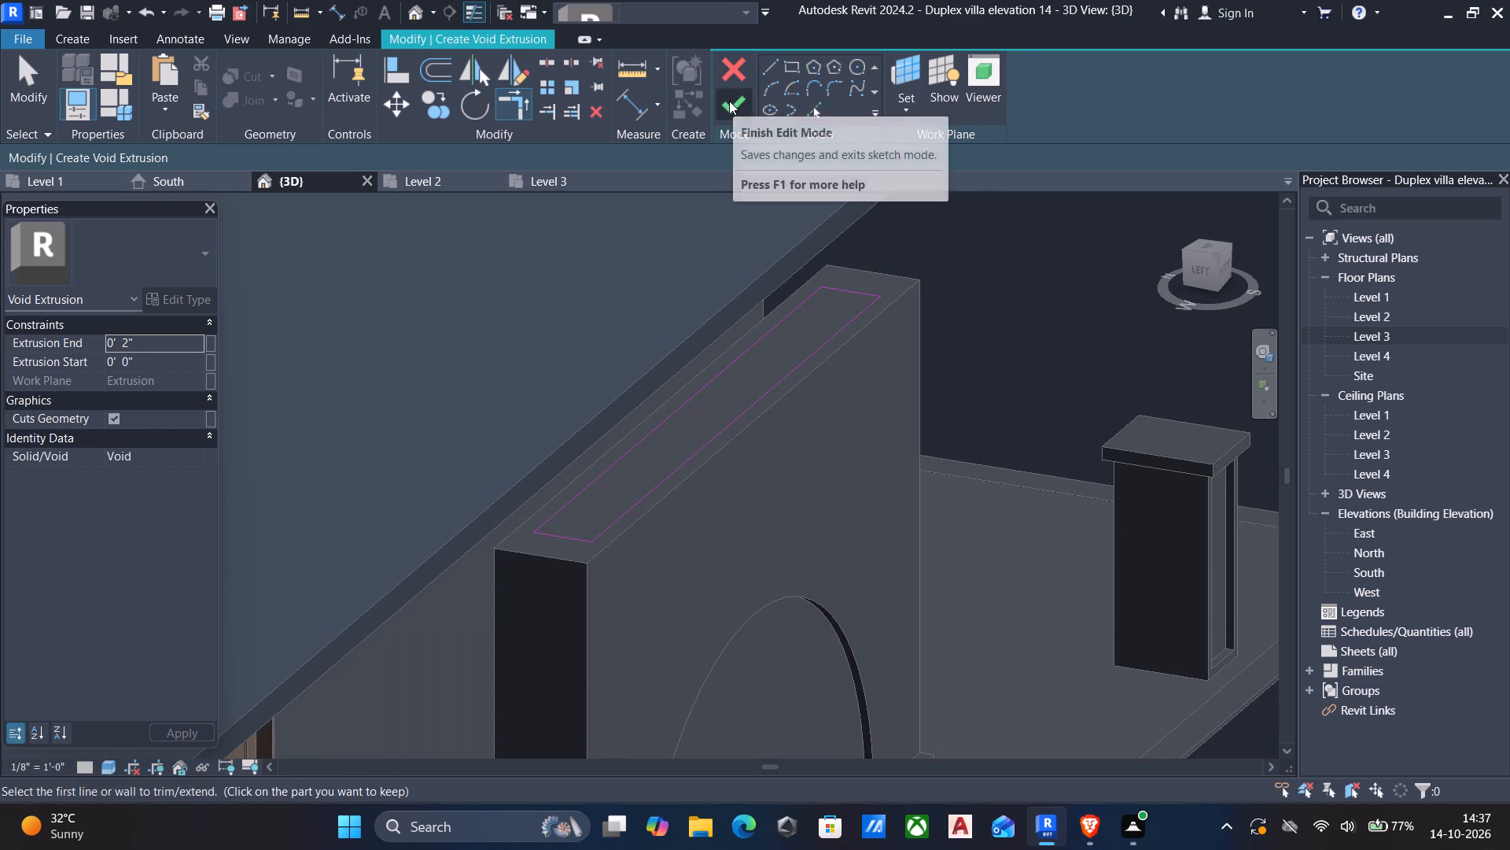
{"action": "left_click", "coordinate": [729, 101]}
Stretch the rectangular void's bottom face down through the canopy block to a depth of about 9' 3".
{"action": "middle_click_drag", "start_coordinate": [662, 227], "coordinate": [605, 62]}
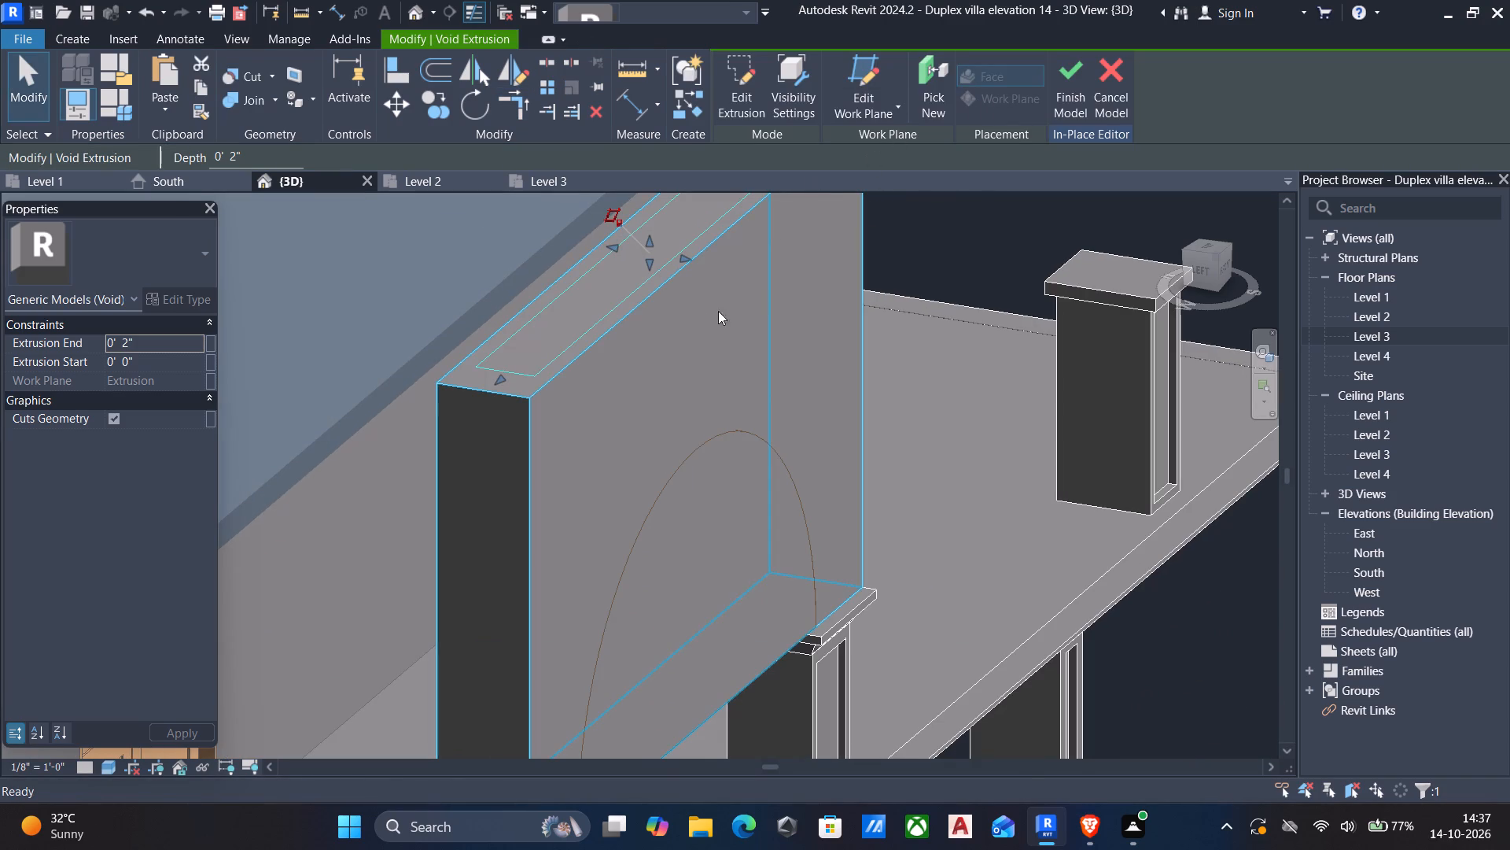
{"action": "left_click_drag", "start_coordinate": [645, 264], "coordinate": [696, 398]}
{"action": "middle_click_drag", "start_coordinate": [661, 436], "coordinate": [684, 285]}
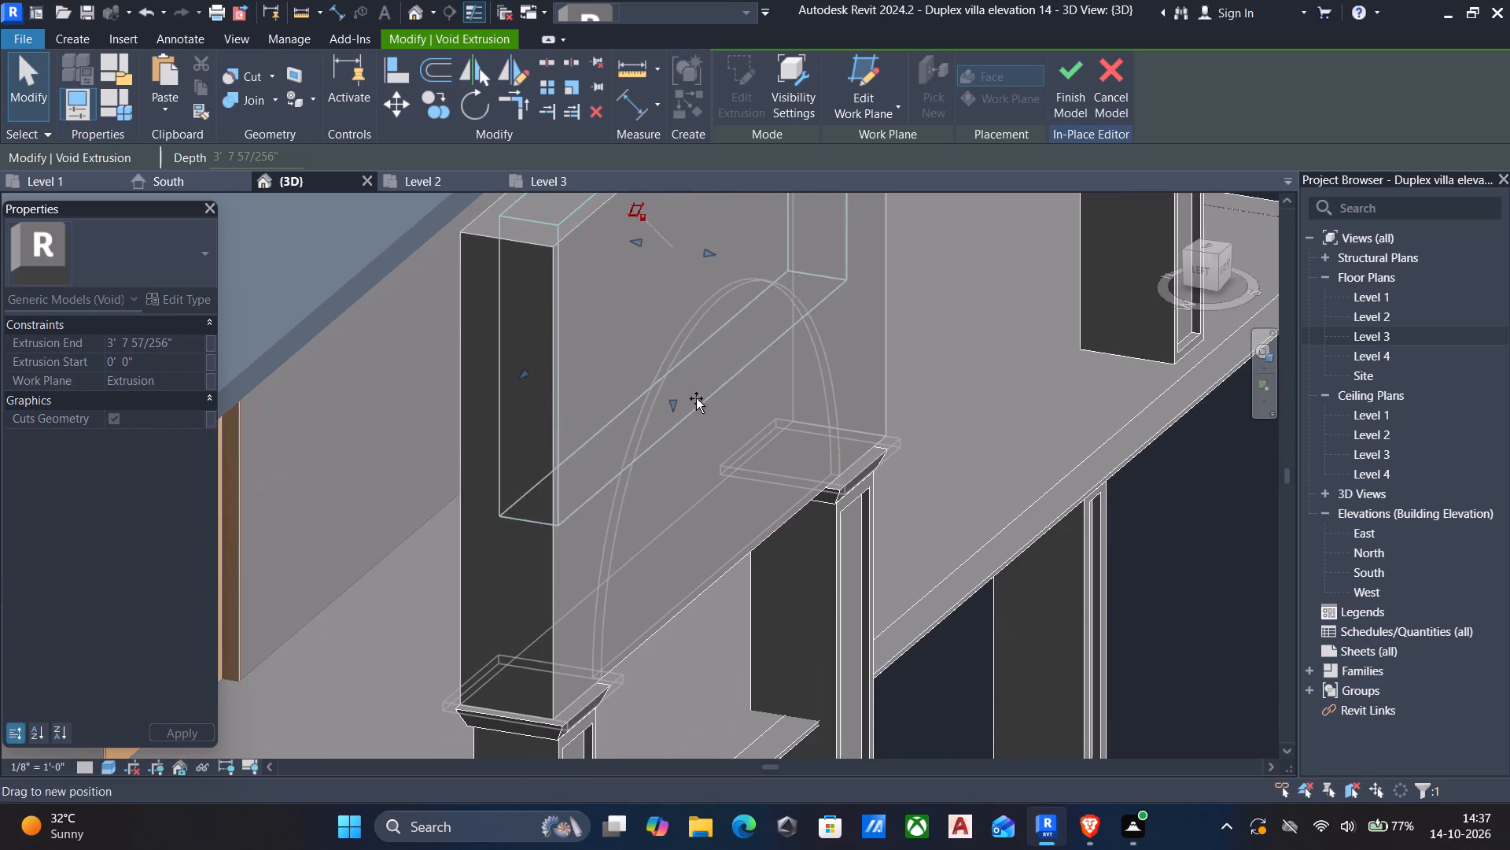
{"action": "left_click_drag", "start_coordinate": [696, 398], "coordinate": [727, 578]}
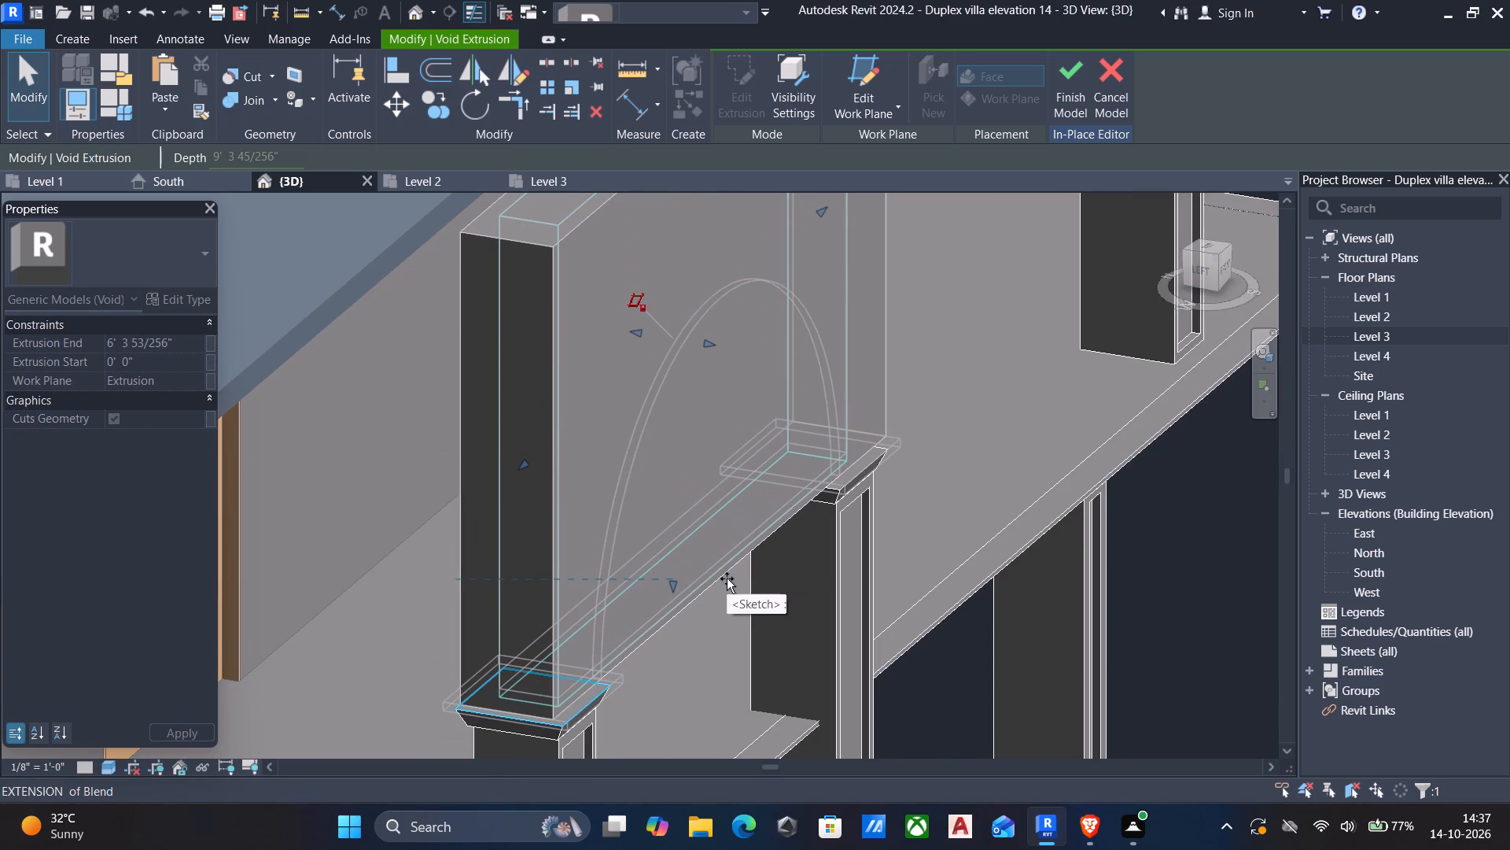
{"action": "left_click_drag", "start_coordinate": [727, 578], "coordinate": [729, 594]}
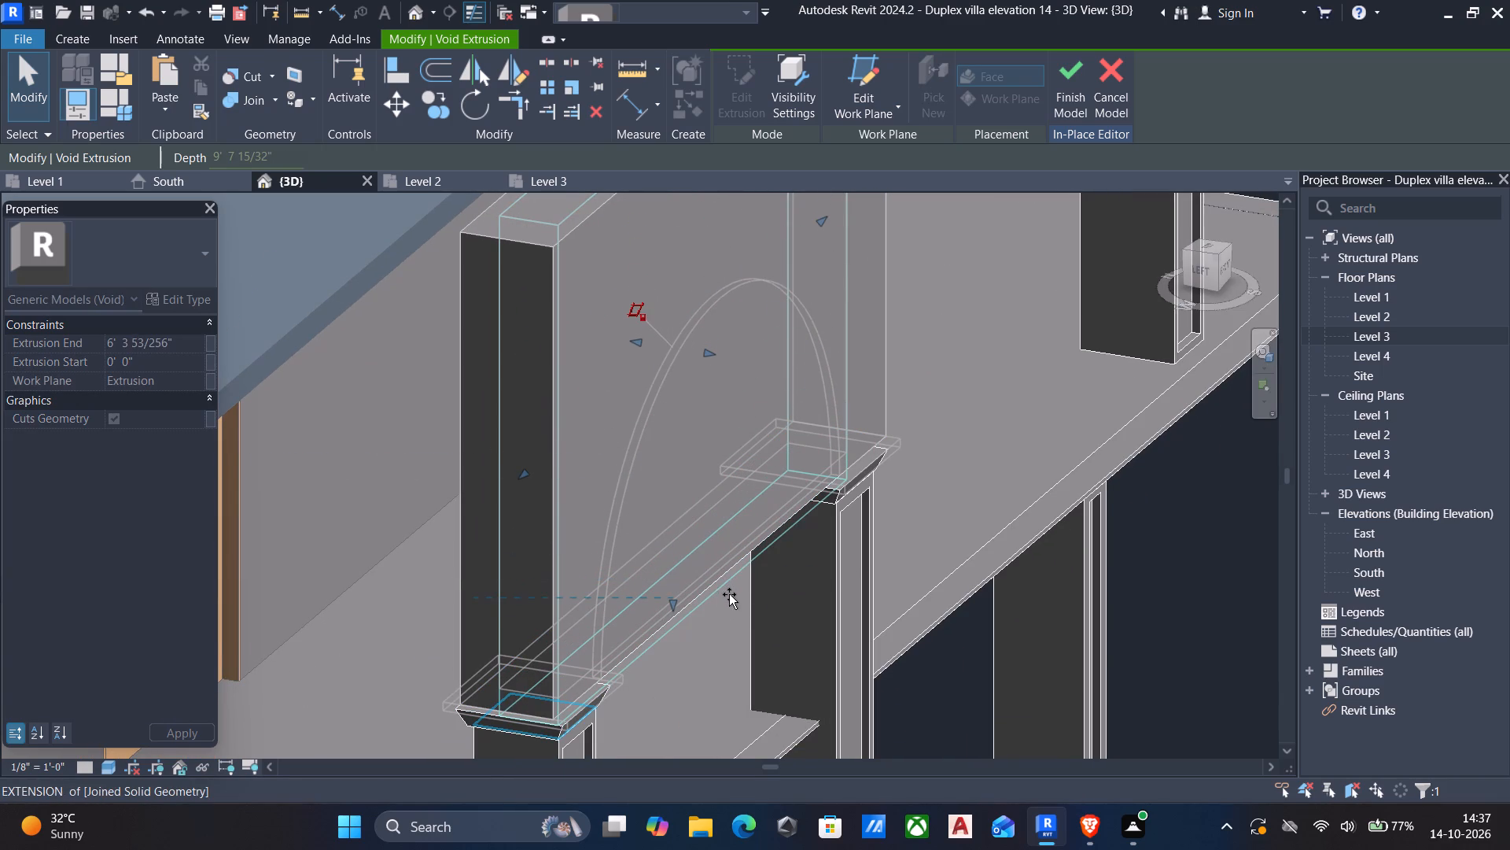
{"action": "left_click_drag", "start_coordinate": [729, 594], "coordinate": [730, 587]}
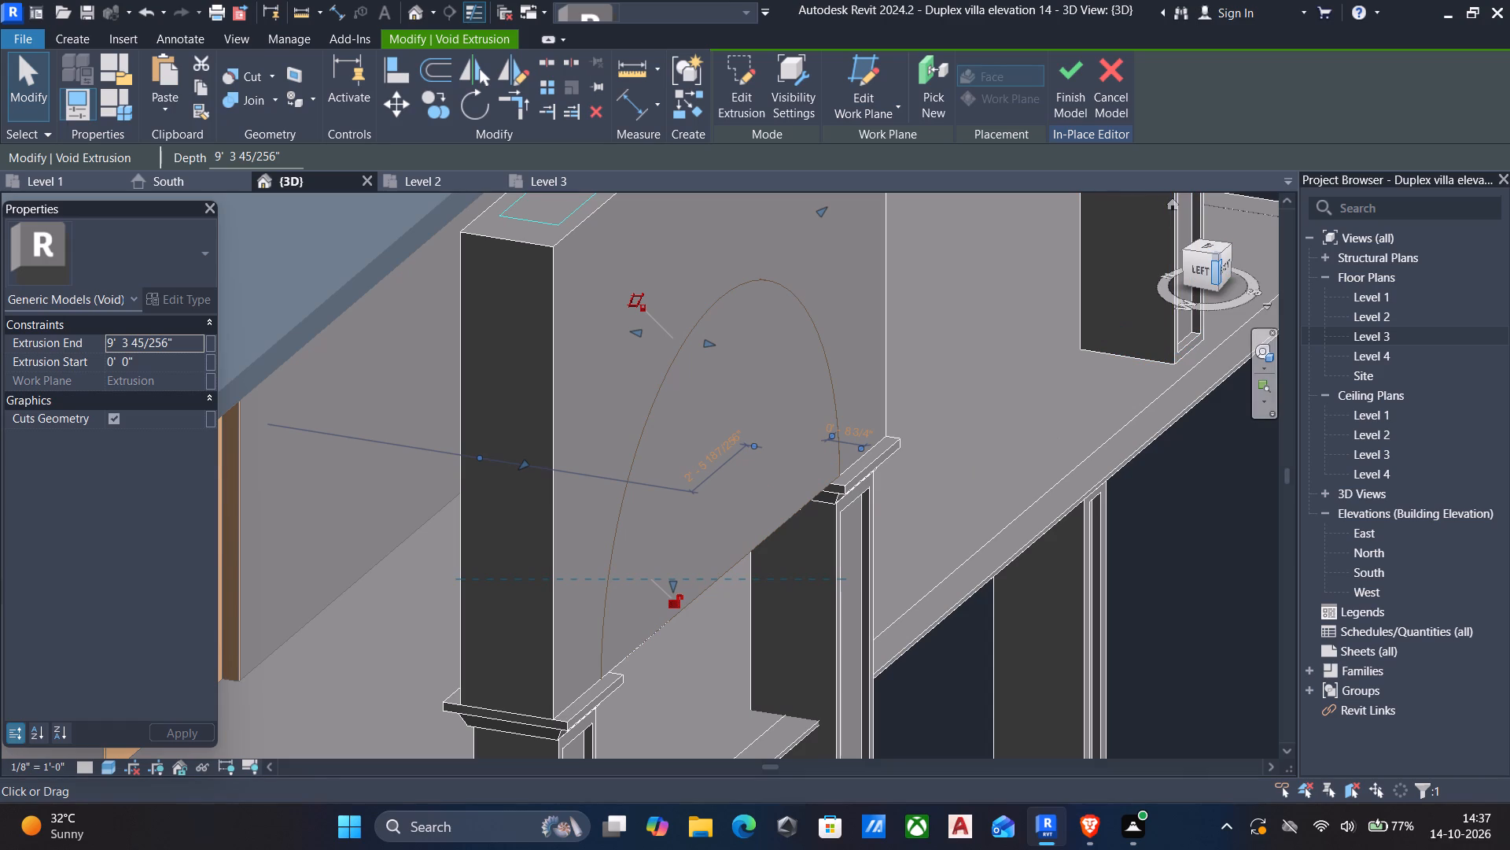
In the front view, align the rectangular void's bottom with the block's underside, about 9' 1" deep, and finish the in-place model.
{"action": "left_click", "coordinate": [1224, 266]}
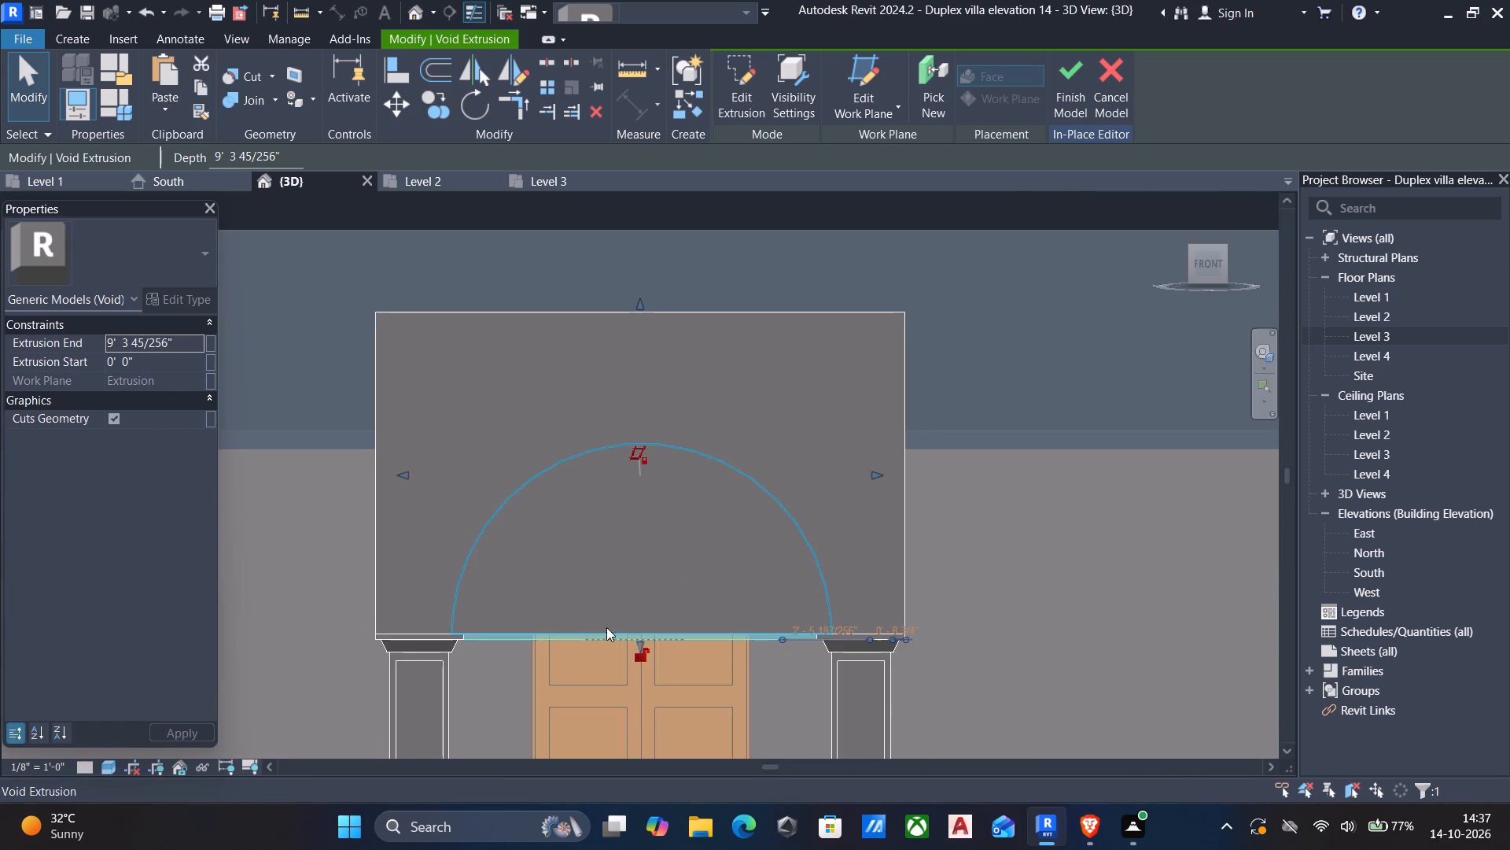
{"action": "scroll", "coordinate": [702, 668], "scroll_direction": "up", "scroll_amount": 4}
{"action": "middle_click_drag", "start_coordinate": [587, 686], "coordinate": [650, 569]}
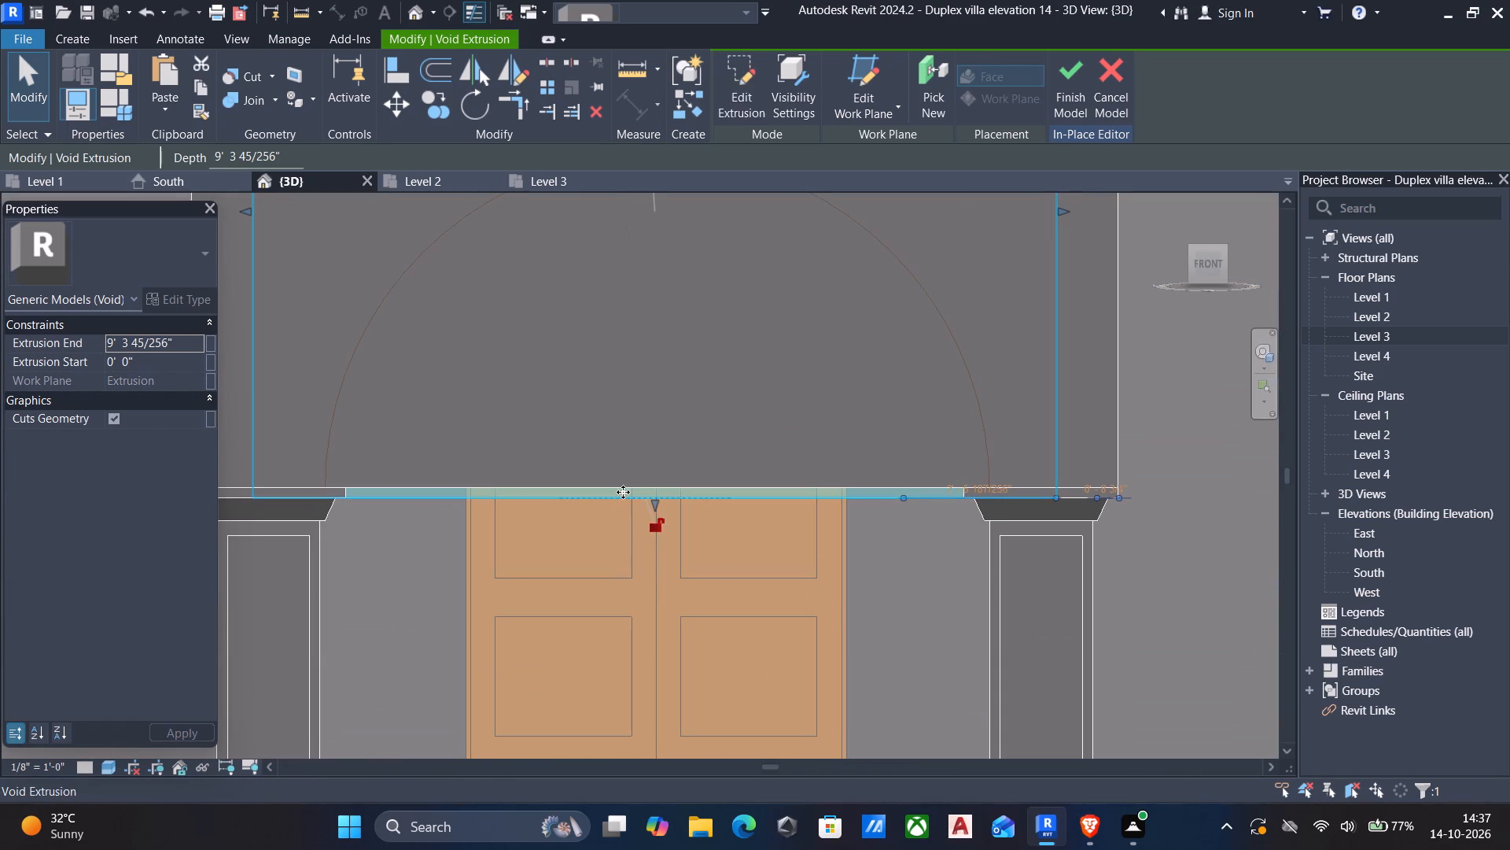
{"action": "left_click_drag", "start_coordinate": [656, 502], "coordinate": [635, 499]}
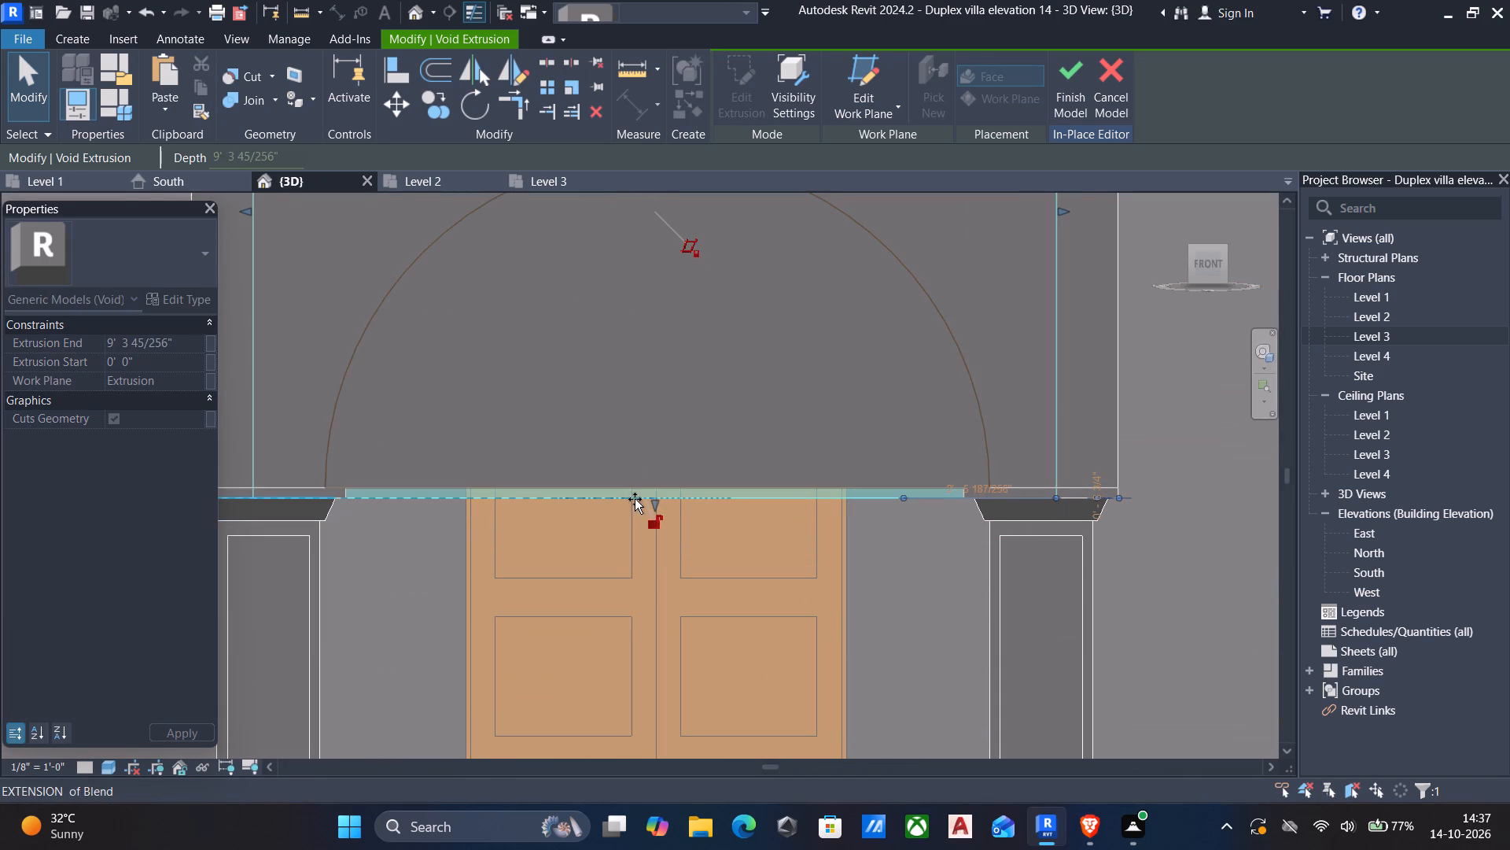
{"action": "left_click_drag", "start_coordinate": [635, 499], "coordinate": [624, 483]}
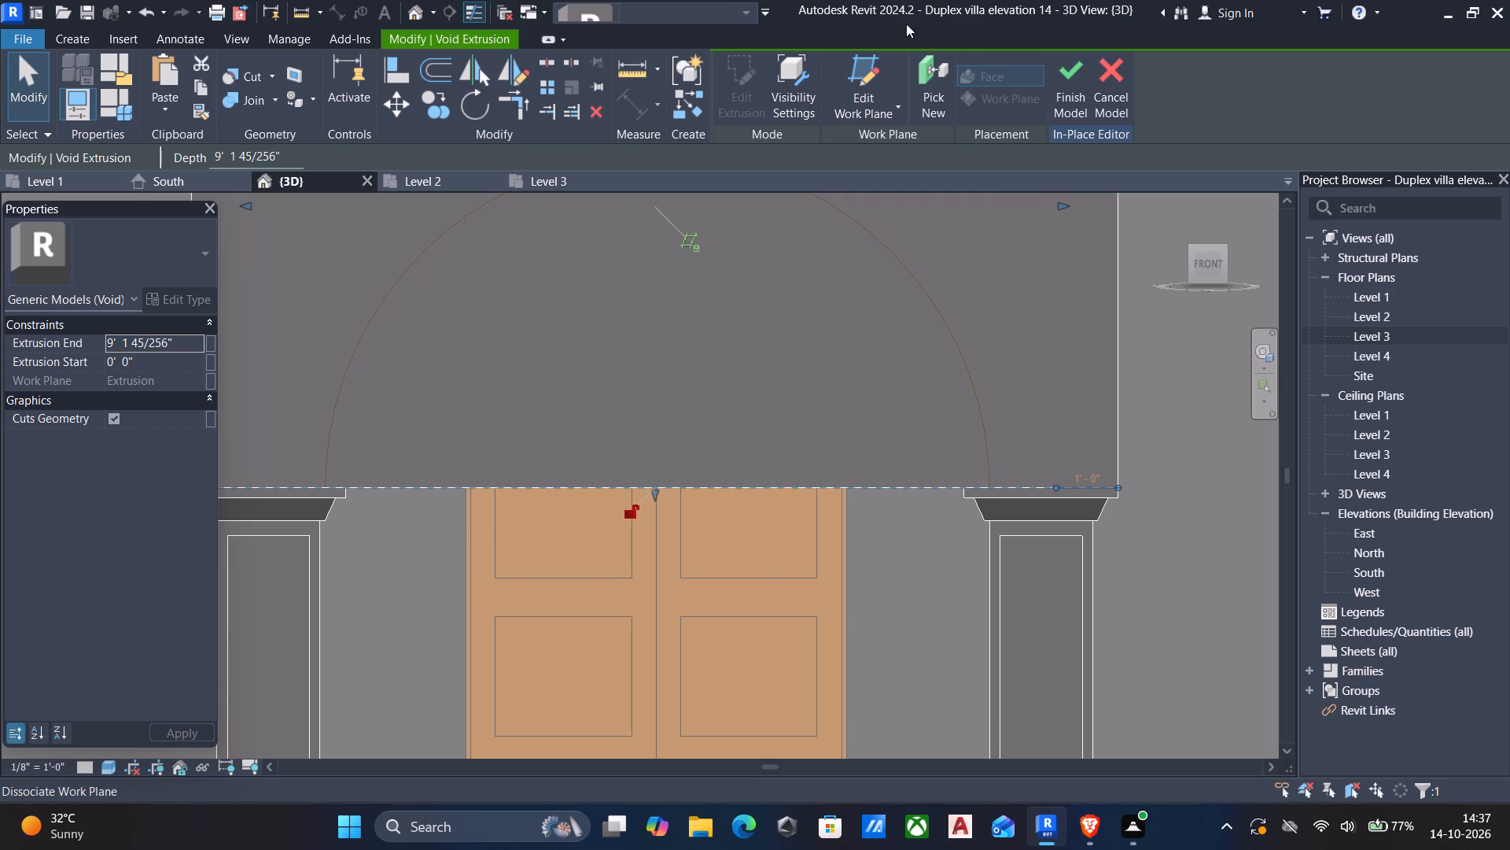
{"action": "left_click", "coordinate": [1074, 74]}
Reopen the porch model for in-place editing and stretch the arched void back through the block, about 3' 5" deep.
{"action": "scroll", "coordinate": [808, 412], "scroll_direction": "down", "scroll_amount": 6}
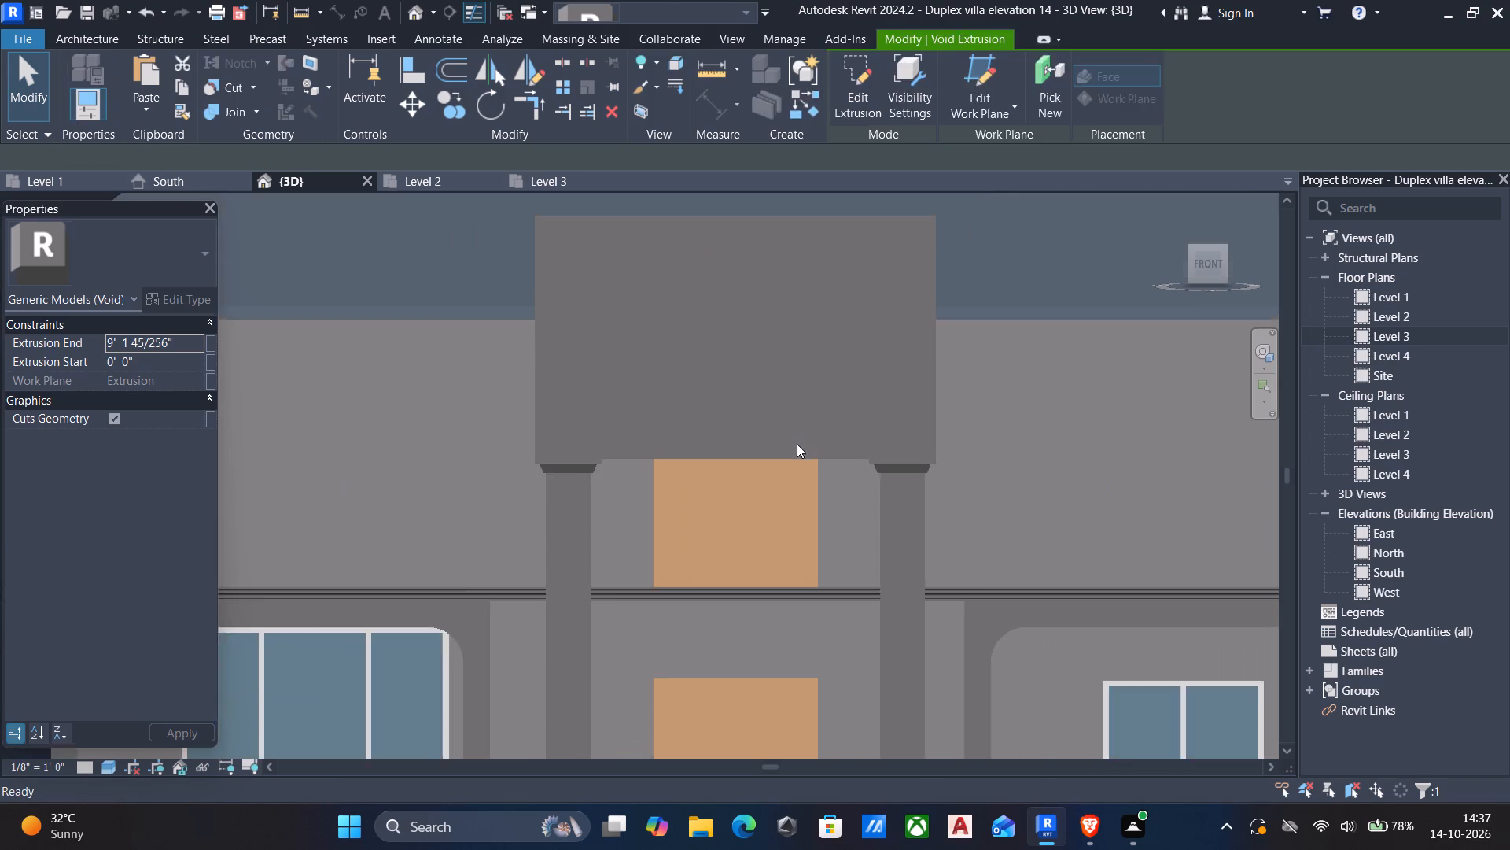
{"action": "scroll", "coordinate": [797, 444], "scroll_direction": "down", "scroll_amount": 1}
{"action": "scroll", "coordinate": [726, 419], "scroll_direction": "down", "scroll_amount": 2}
{"action": "middle_click_drag", "start_coordinate": [737, 418], "coordinate": [947, 724], "text": "shift"}
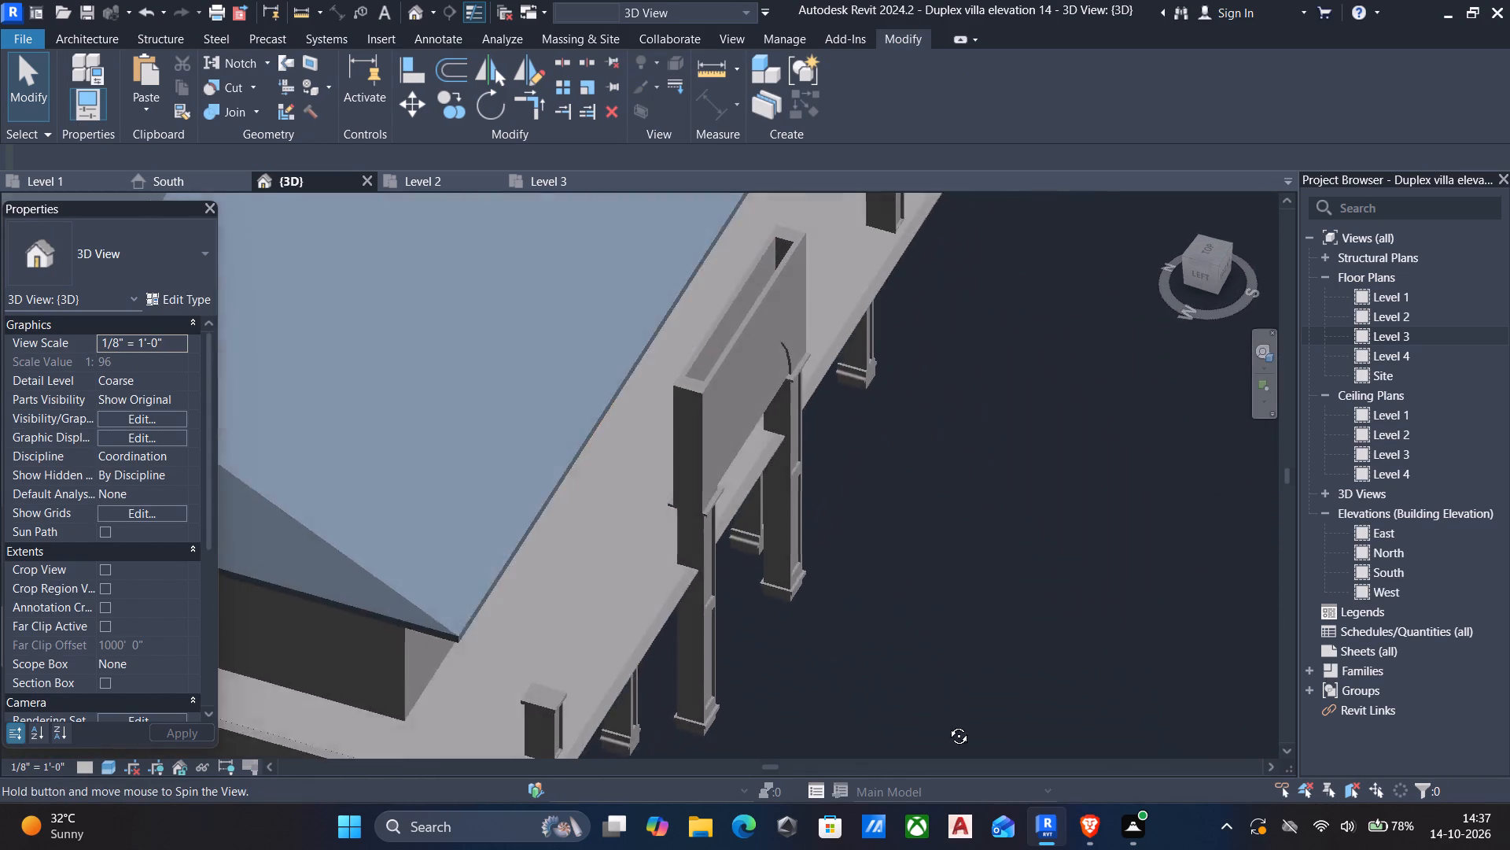
{"action": "middle_click_drag", "start_coordinate": [947, 724], "coordinate": [946, 765], "text": "shift"}
{"action": "middle_click_drag", "start_coordinate": [956, 395], "coordinate": [903, 402], "text": "shift"}
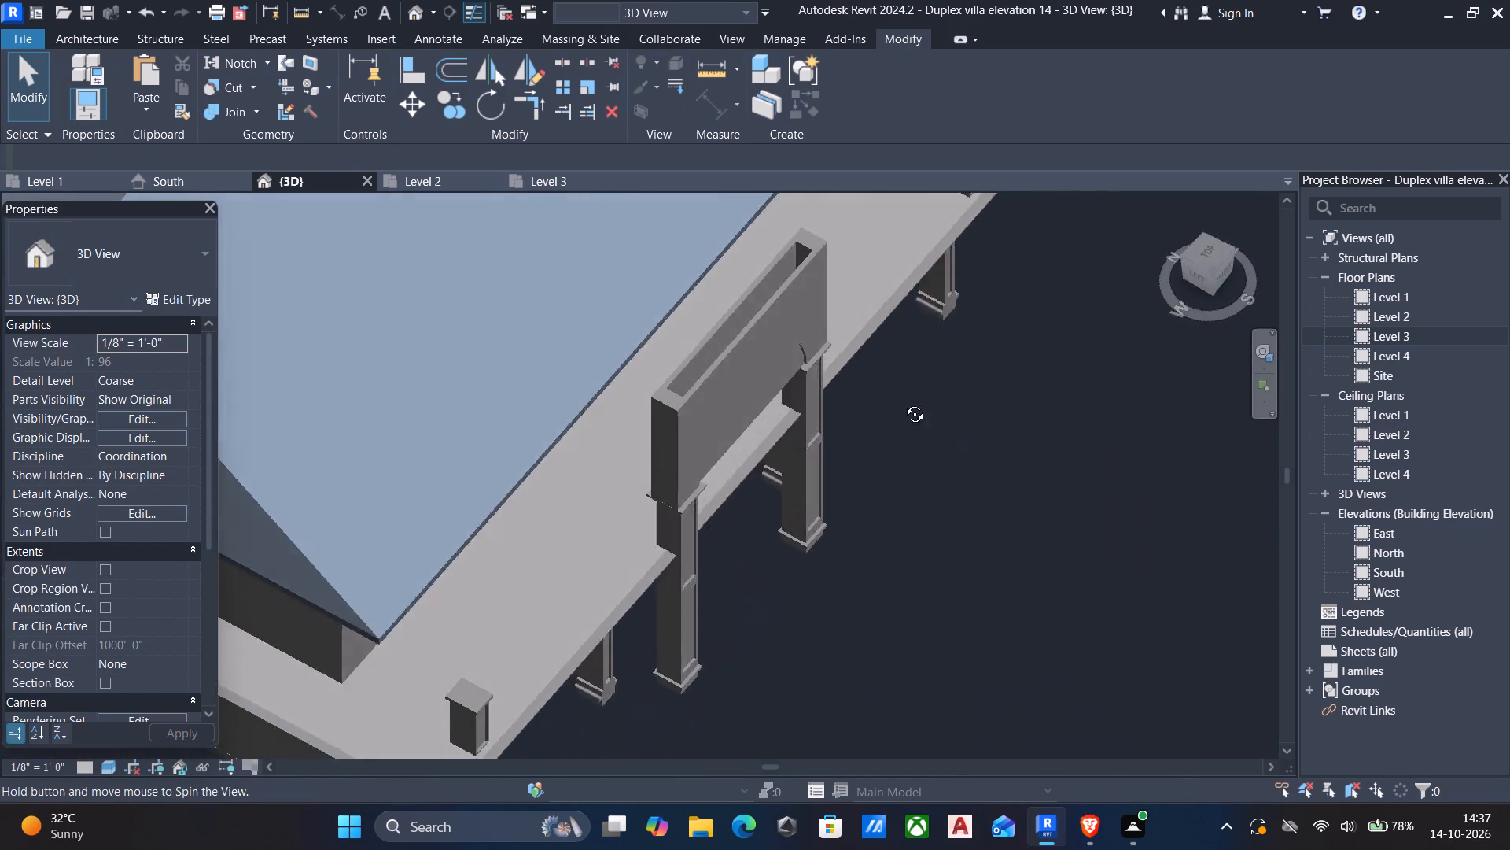
{"action": "middle_click_drag", "start_coordinate": [903, 402], "coordinate": [759, 307], "text": "shift"}
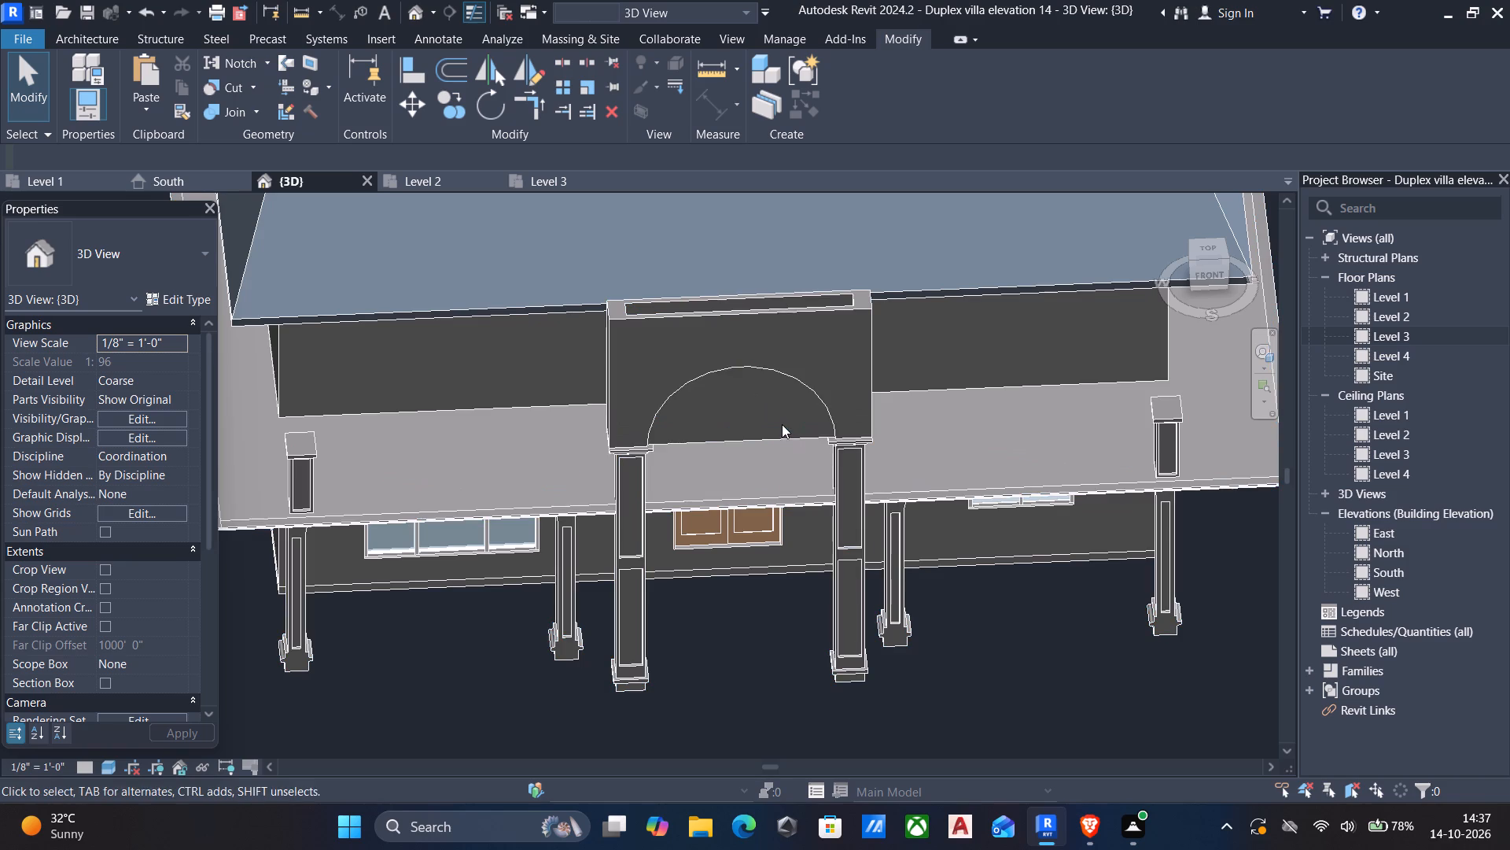
{"action": "left_click", "coordinate": [777, 434]}
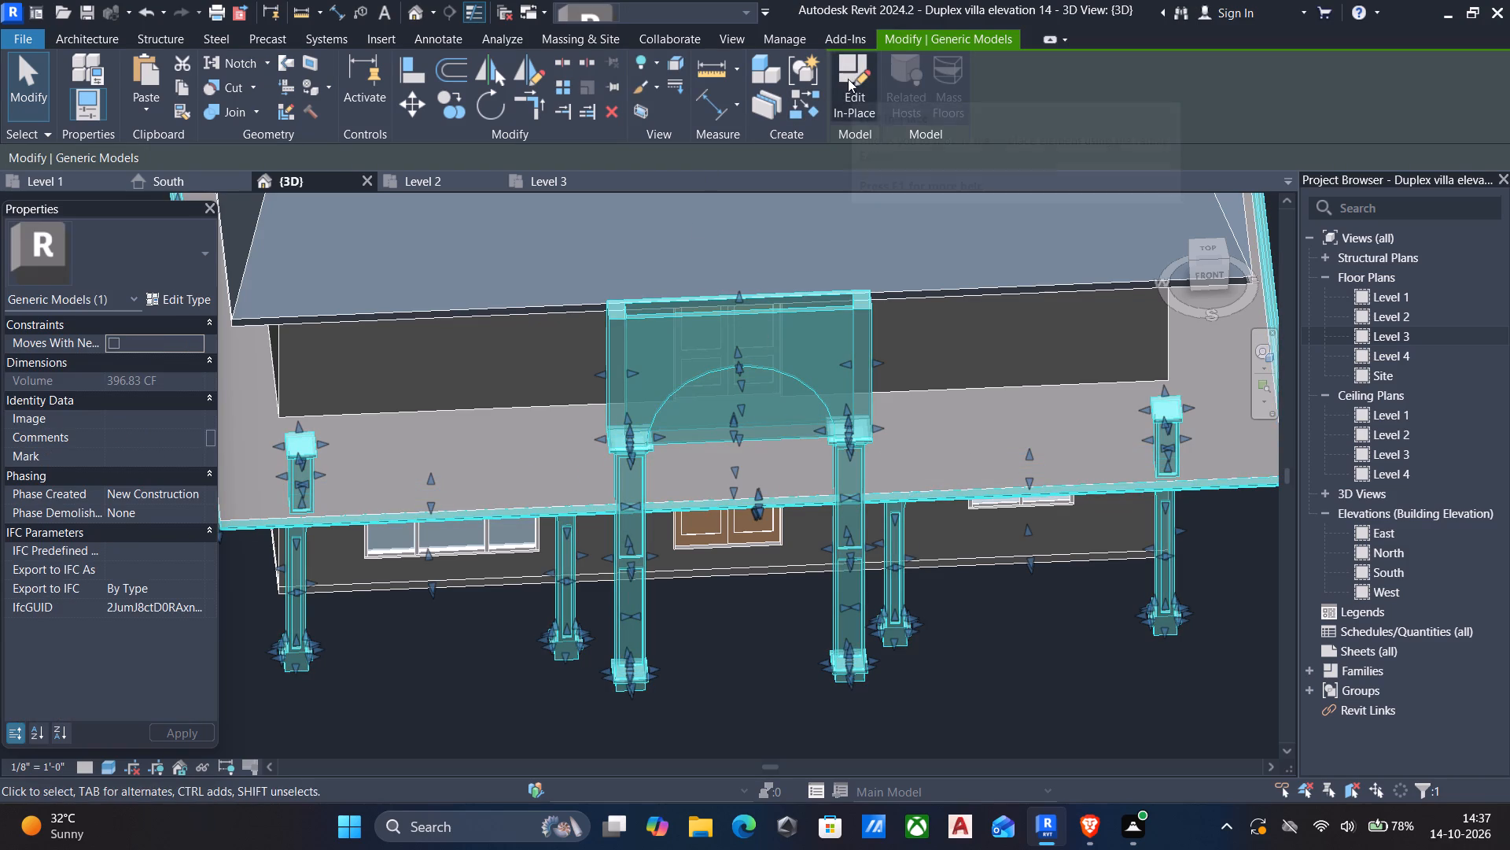
{"action": "left_click", "coordinate": [849, 78]}
{"action": "left_click", "coordinate": [735, 441]}
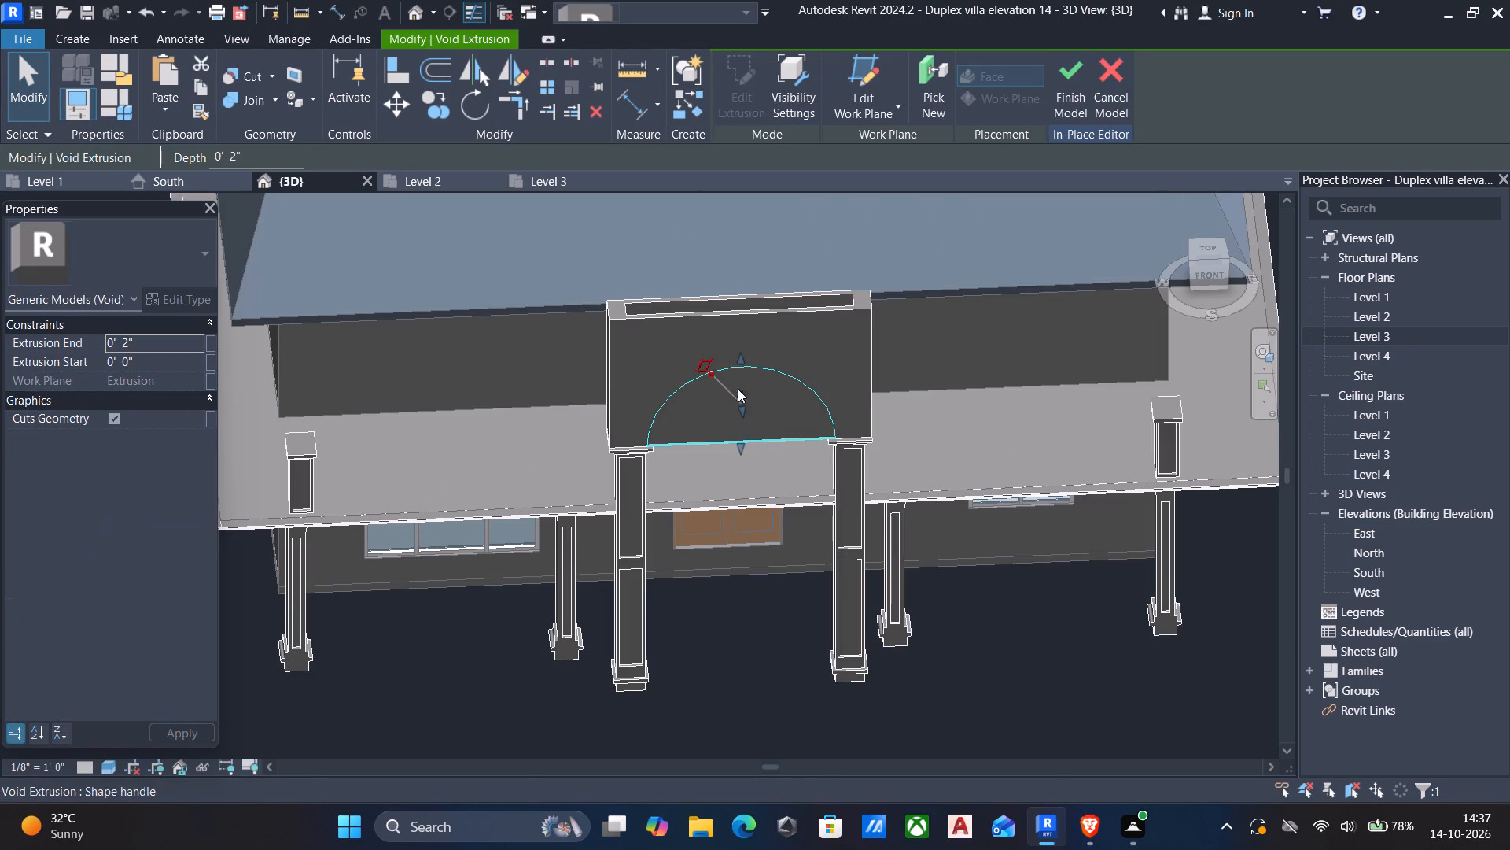
{"action": "middle_click_drag", "start_coordinate": [730, 412], "coordinate": [944, 421]}
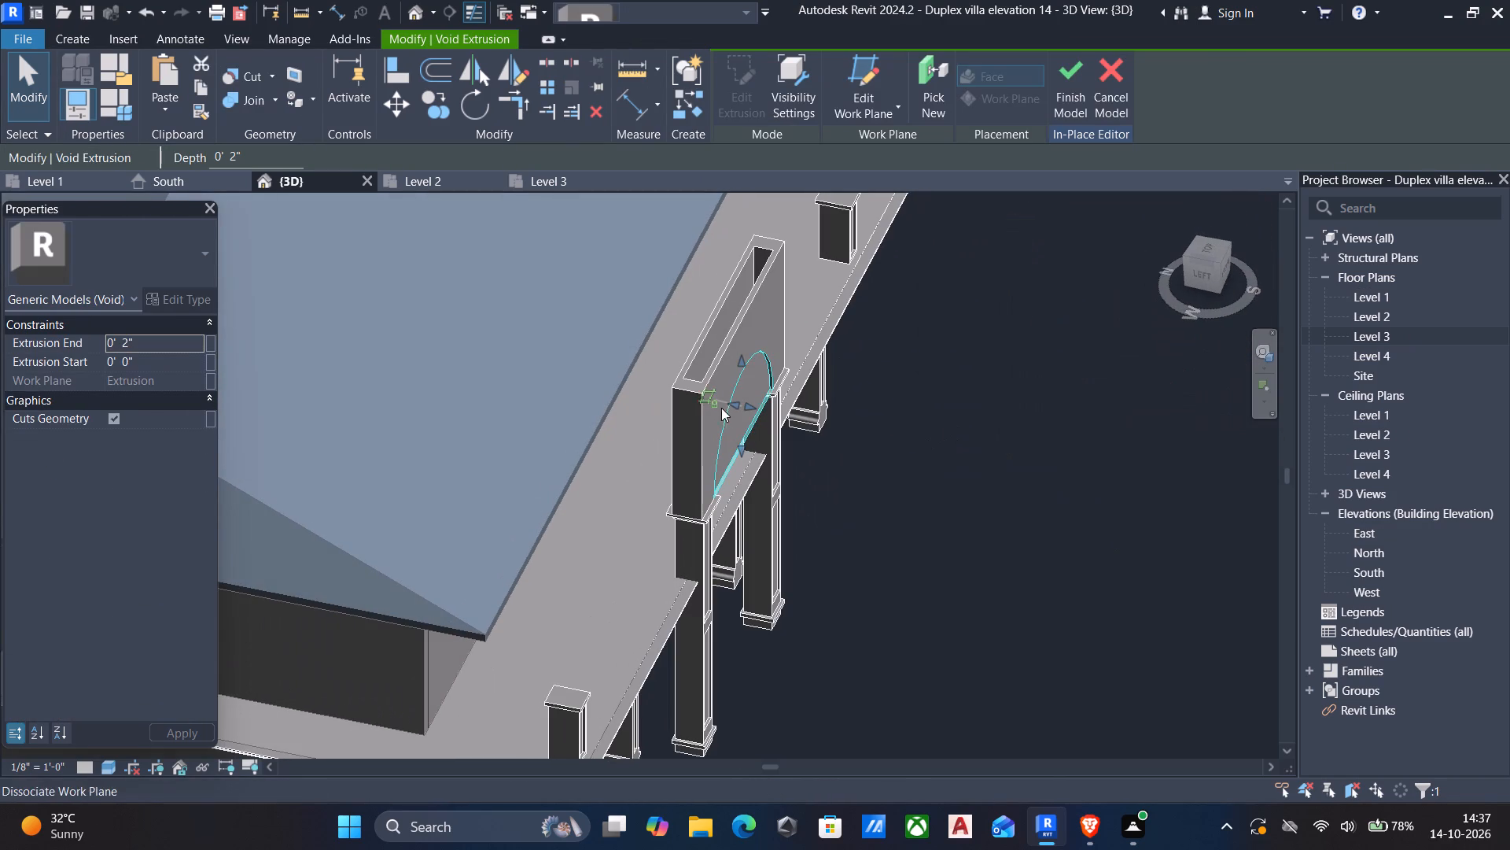
{"action": "left_click_drag", "start_coordinate": [730, 403], "coordinate": [662, 396]}
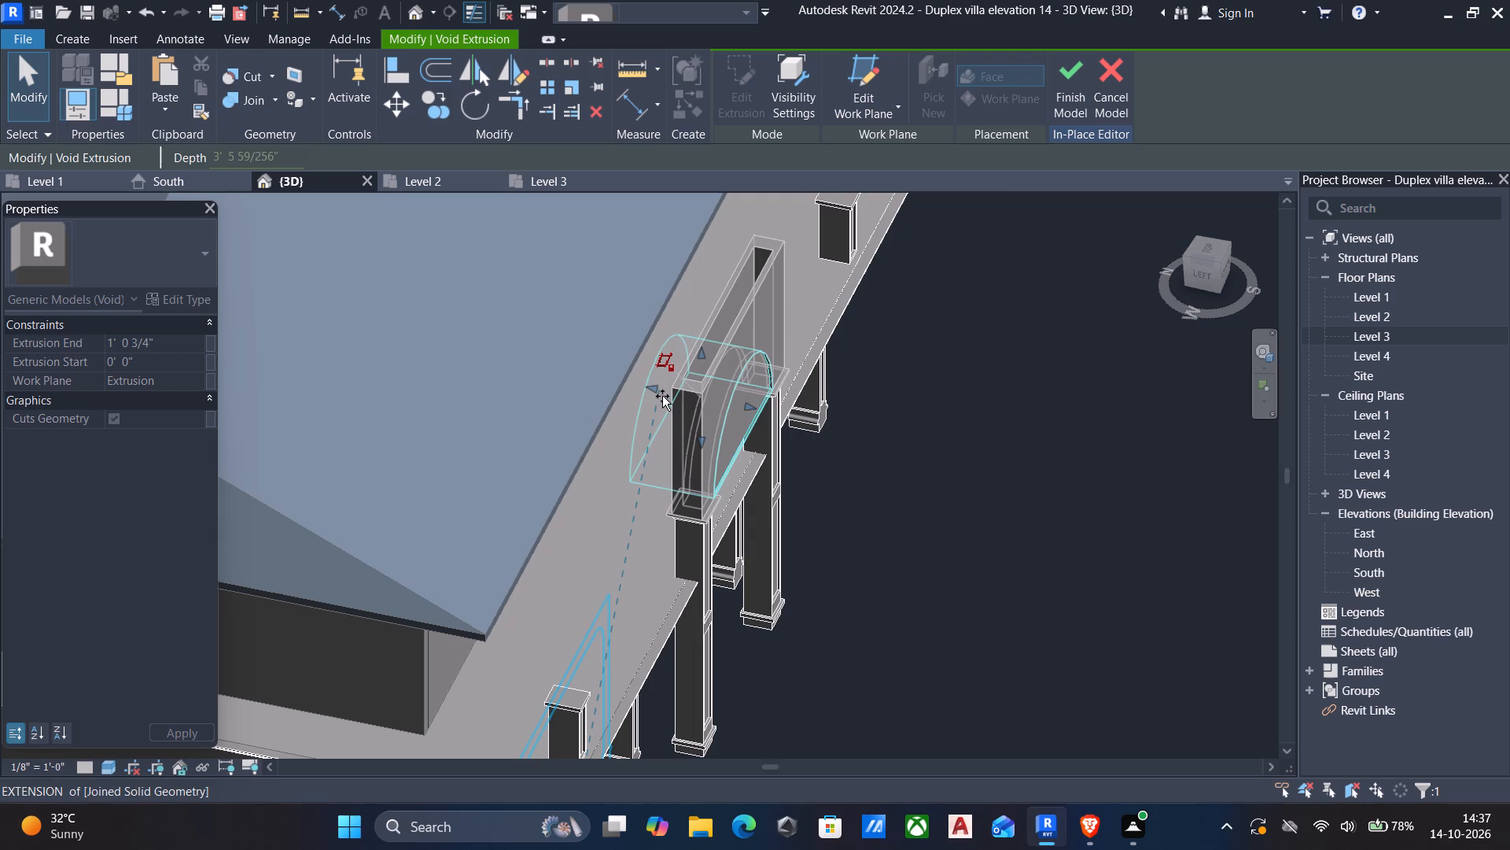
{"action": "left_click_drag", "start_coordinate": [662, 396], "coordinate": [661, 396]}
{"action": "key", "text": "Escape"}
Stretch the rectangular void's rear side back beyond the block's rear face and finish the in-place model.
{"action": "middle_click_drag", "start_coordinate": [794, 489], "coordinate": [648, 379], "text": "shift"}
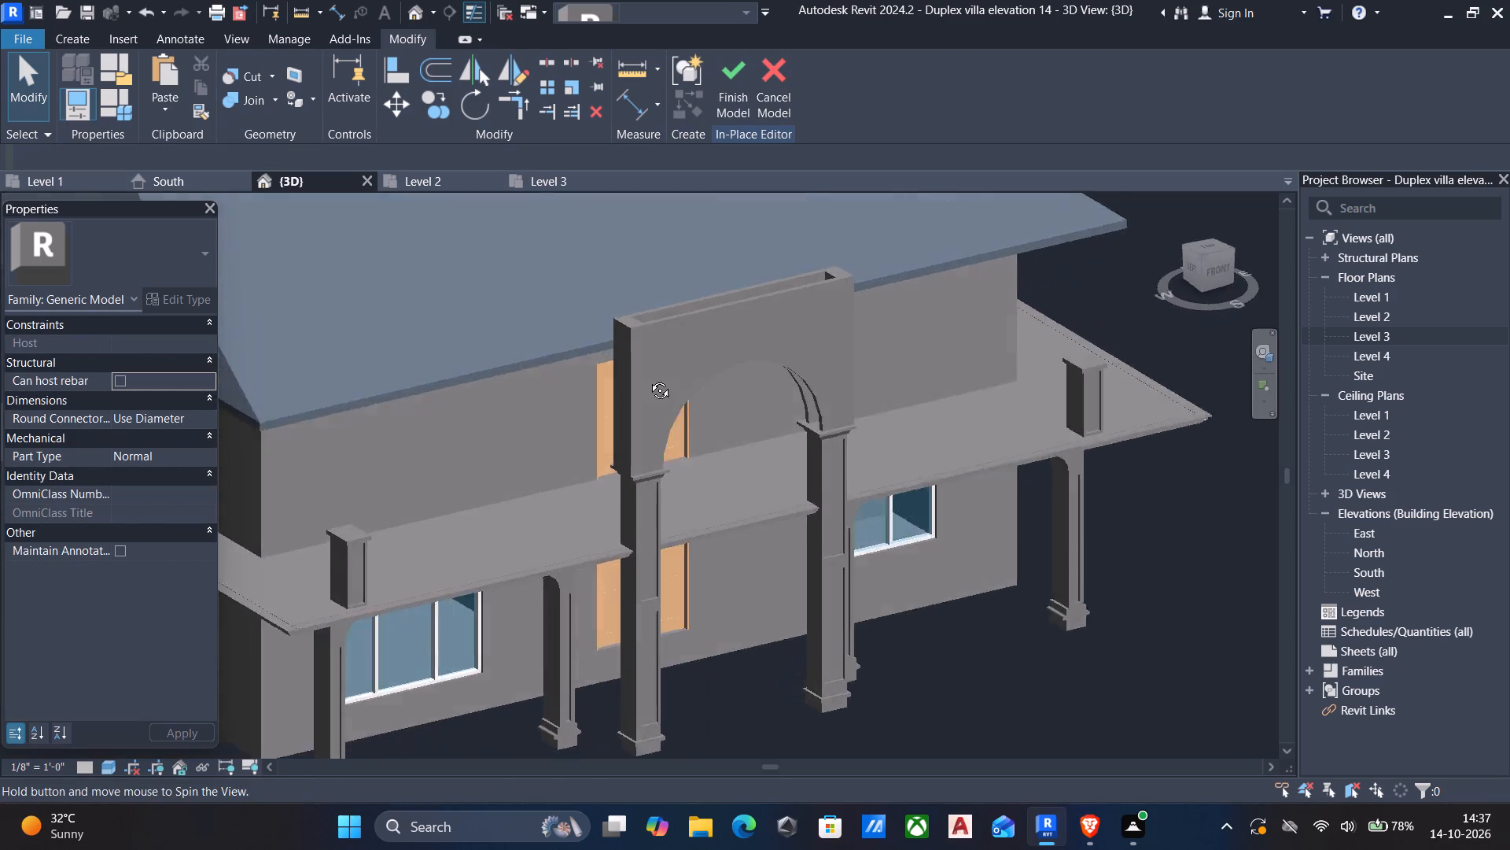
{"action": "middle_click_drag", "start_coordinate": [648, 379], "coordinate": [374, 215], "text": "shift"}
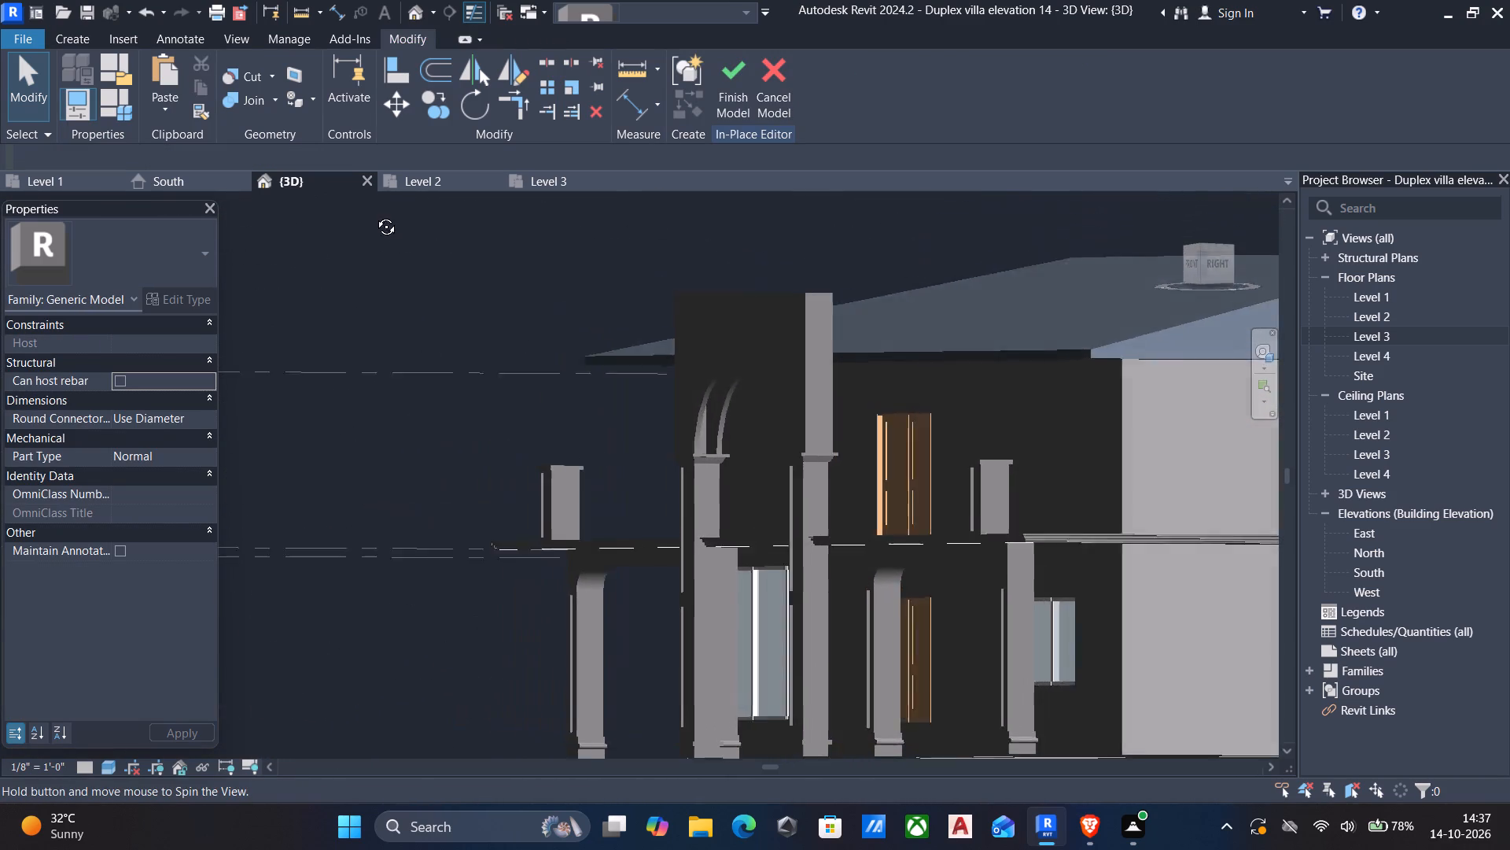
{"action": "middle_click_drag", "start_coordinate": [374, 215], "coordinate": [657, 412], "text": "shift"}
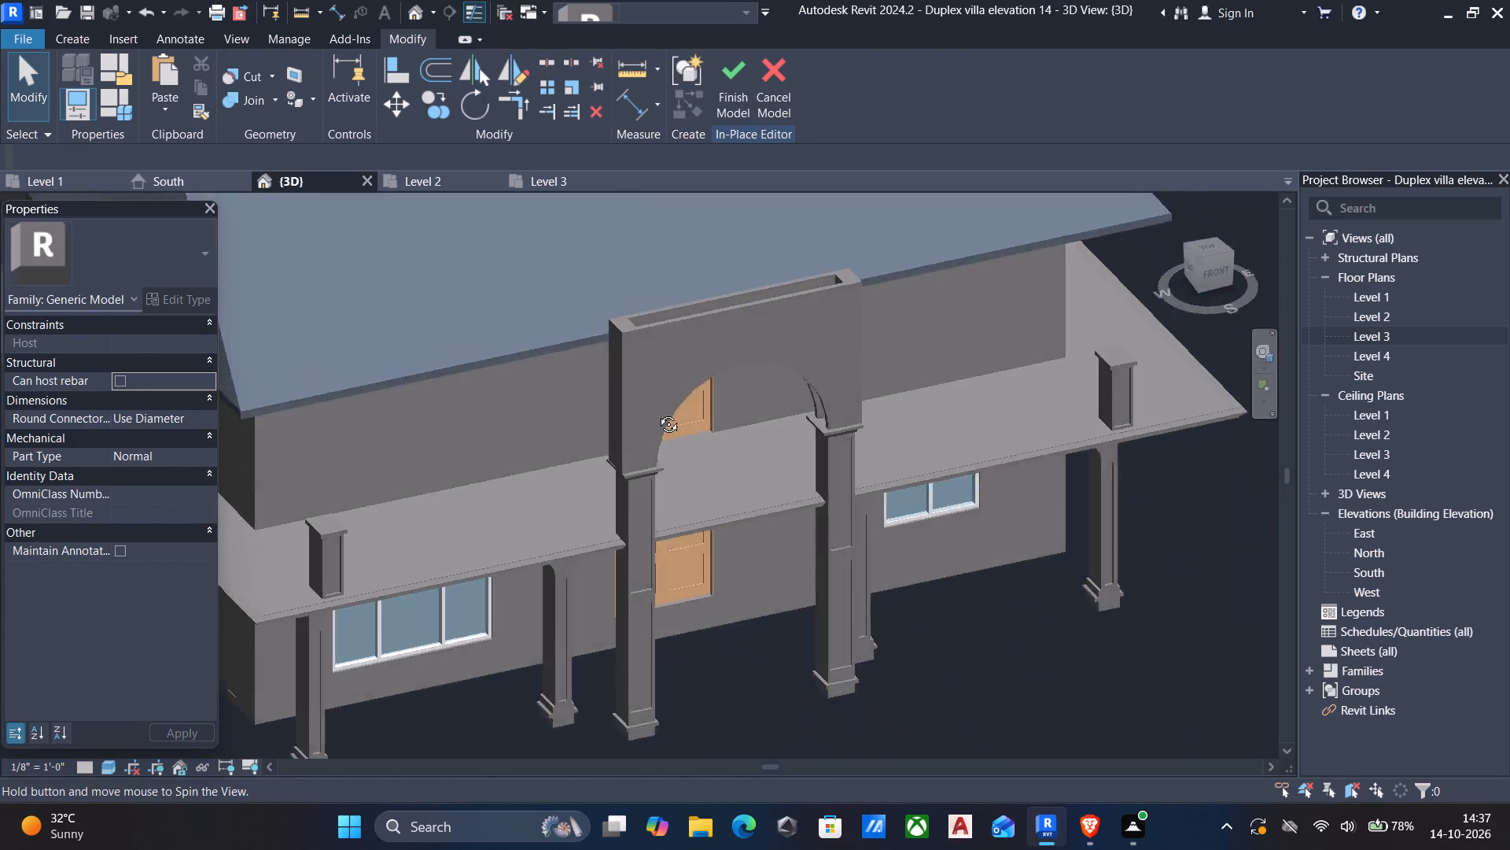
{"action": "middle_click_drag", "start_coordinate": [657, 412], "coordinate": [886, 488], "text": "shift"}
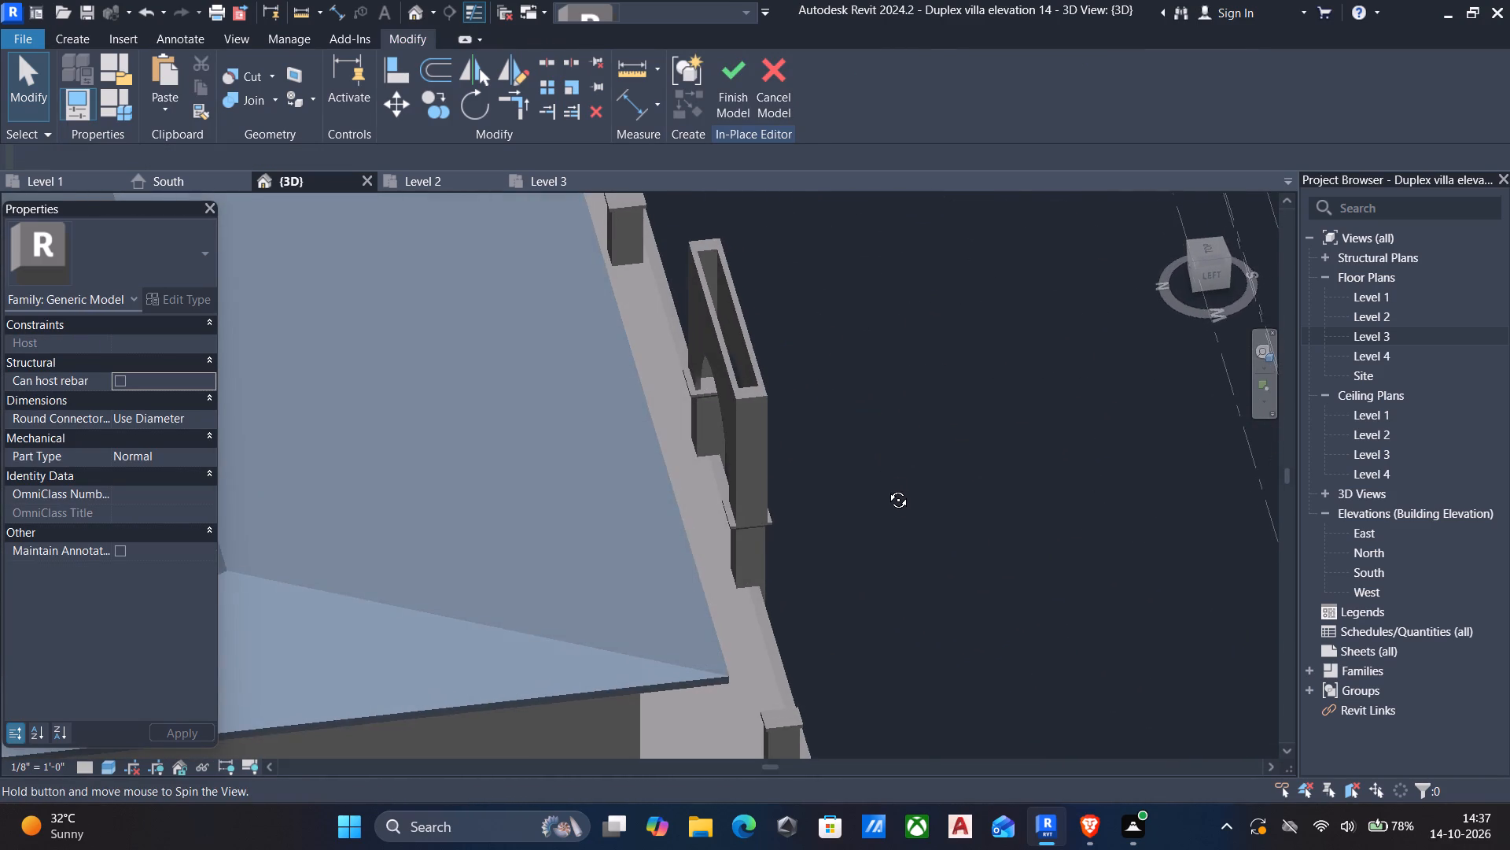
{"action": "middle_click_drag", "start_coordinate": [886, 488], "coordinate": [1082, 497], "text": "shift"}
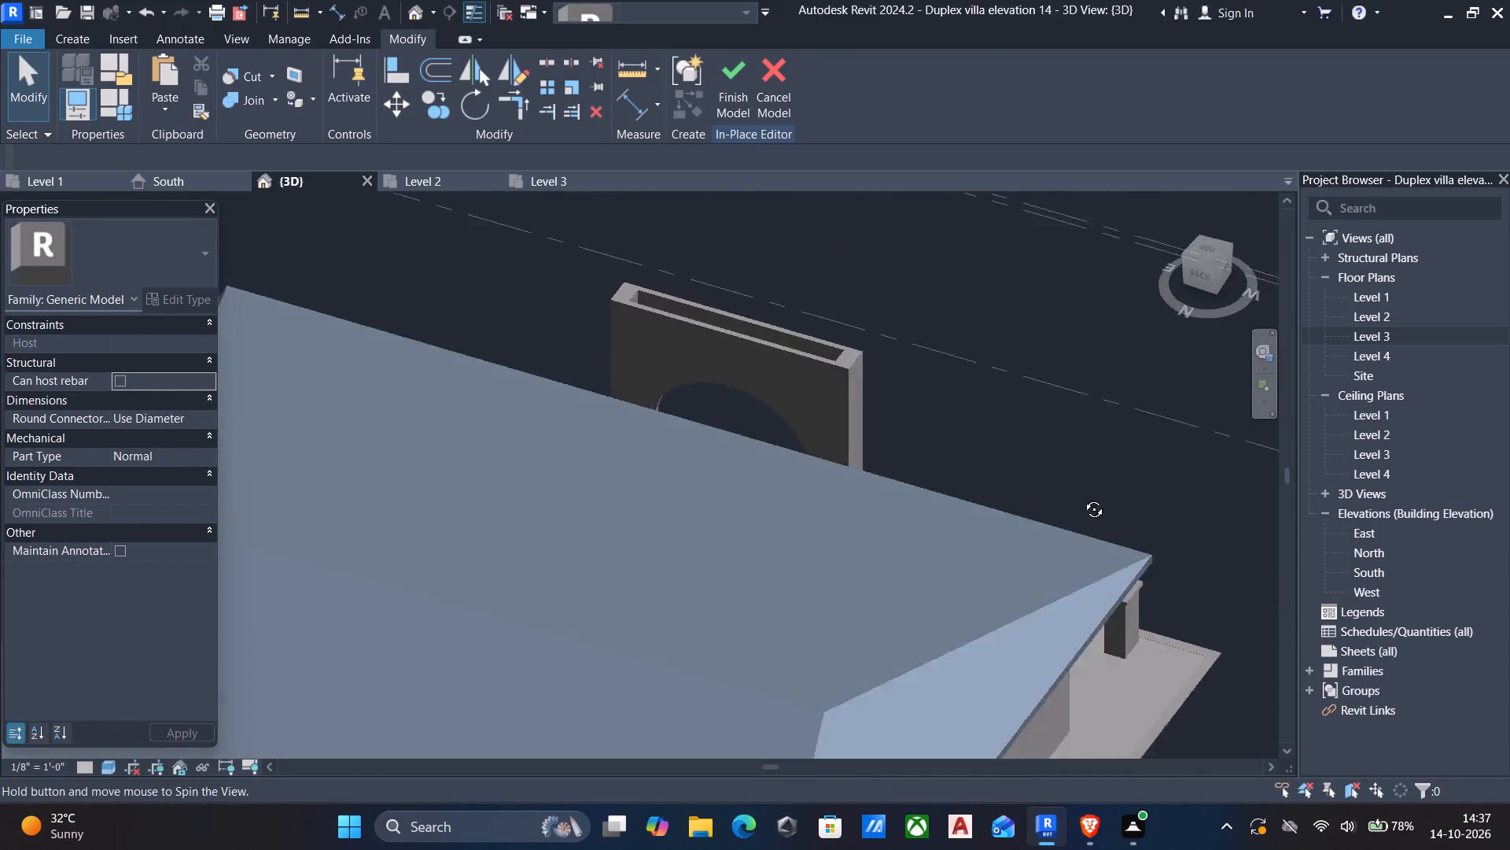
{"action": "middle_click_drag", "start_coordinate": [1082, 497], "coordinate": [1393, 605], "text": "shift"}
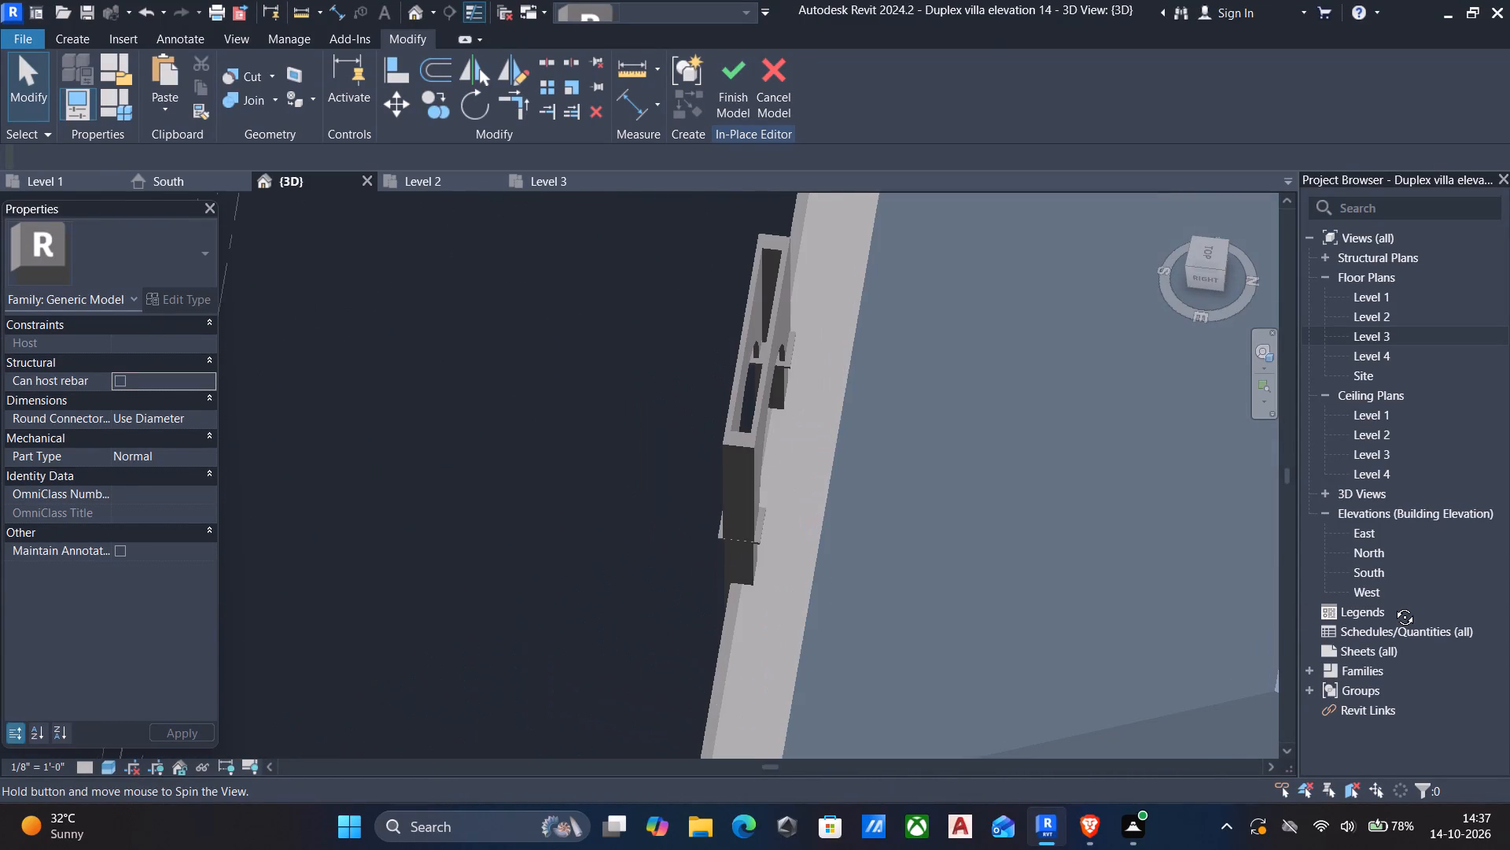
{"action": "middle_click_drag", "start_coordinate": [1393, 605], "coordinate": [1471, 607], "text": "shift"}
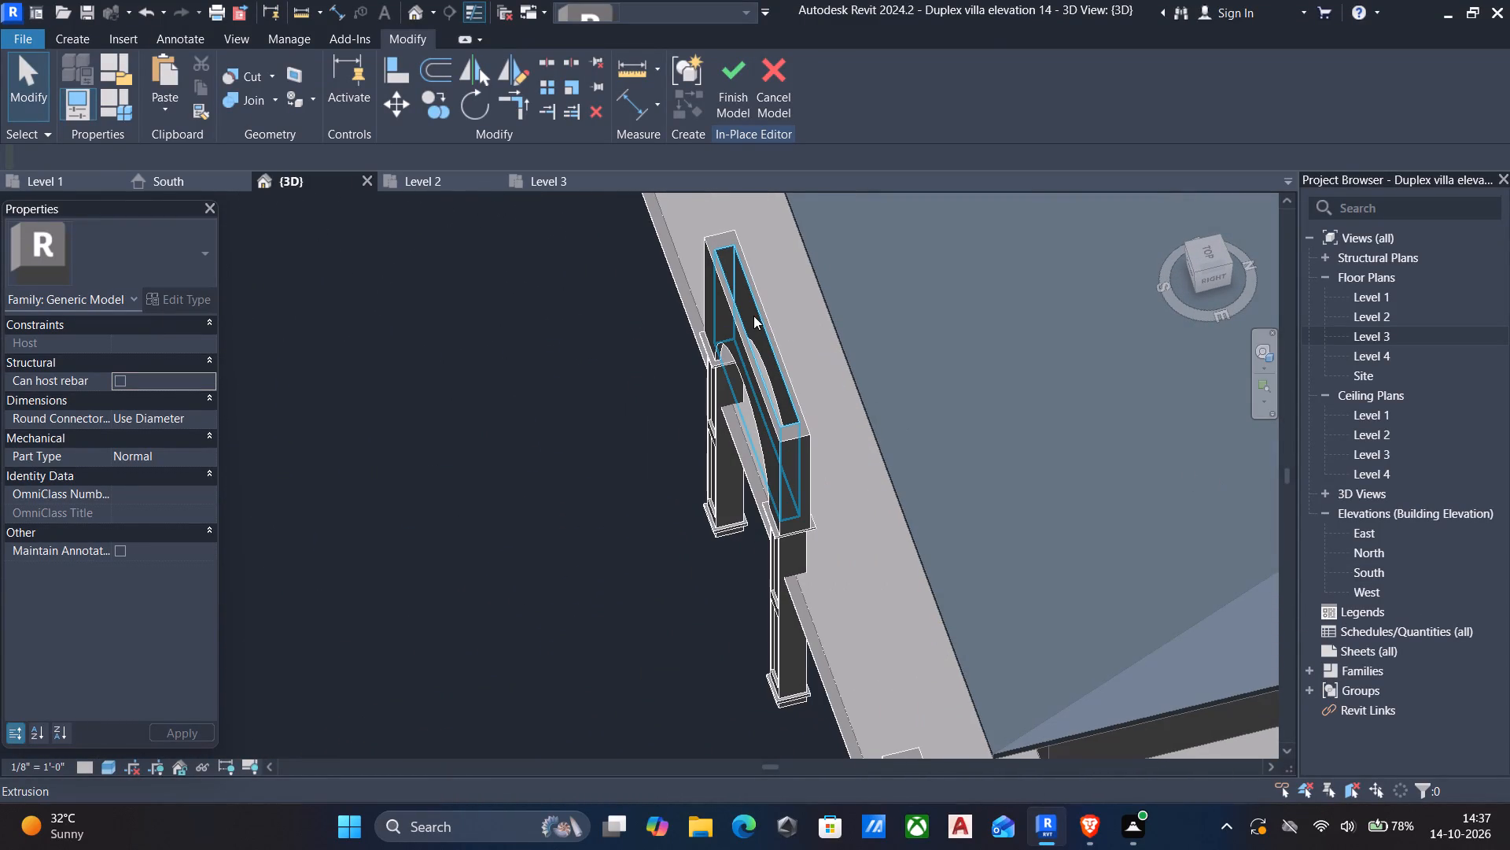
{"action": "left_click", "coordinate": [758, 316]}
{"action": "scroll", "coordinate": [786, 368], "scroll_direction": "up", "scroll_amount": 3}
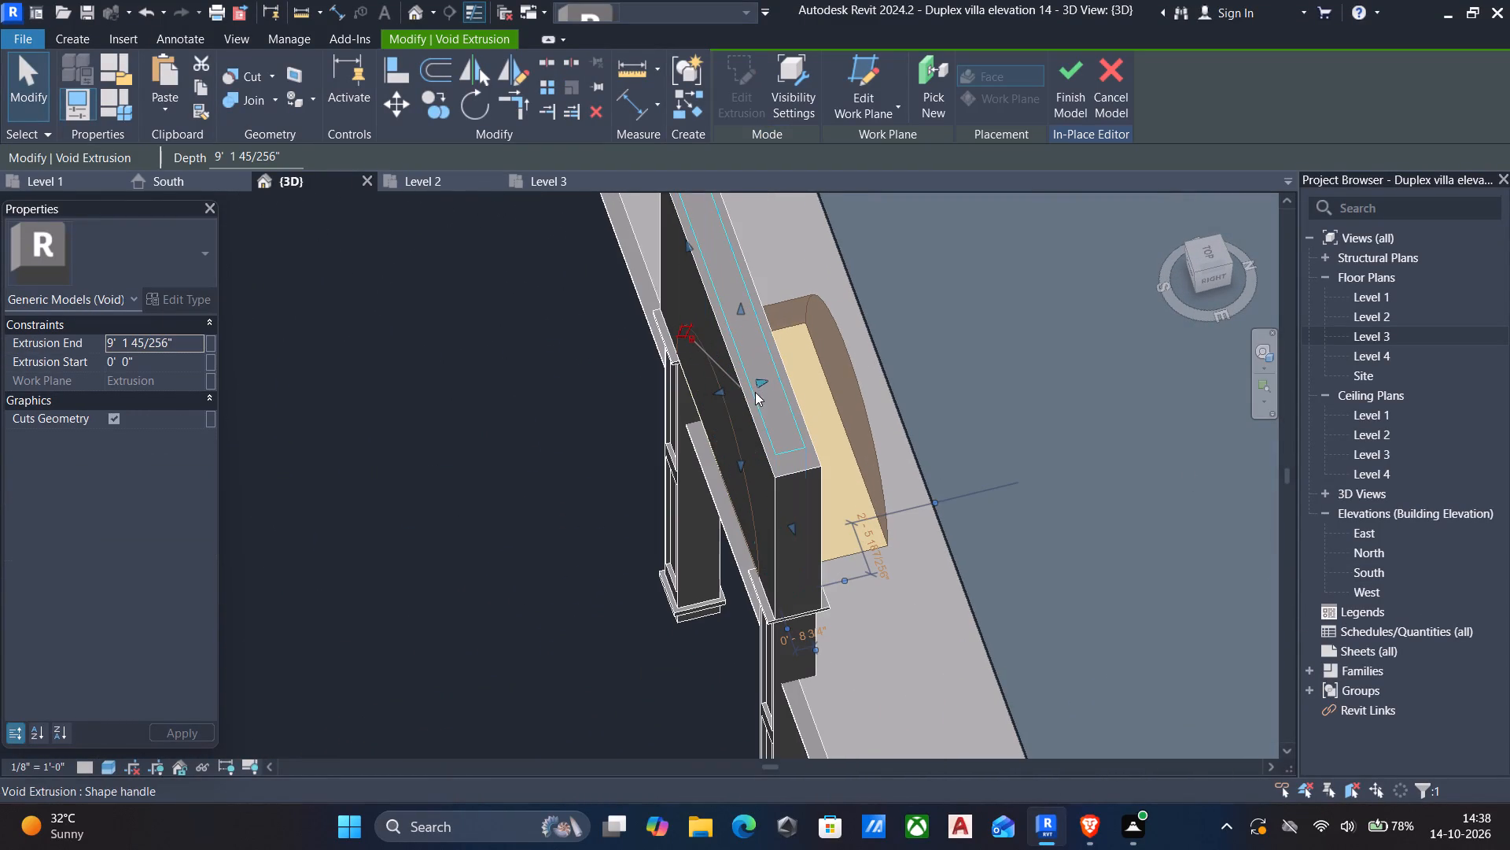
{"action": "left_click_drag", "start_coordinate": [759, 379], "coordinate": [876, 371]}
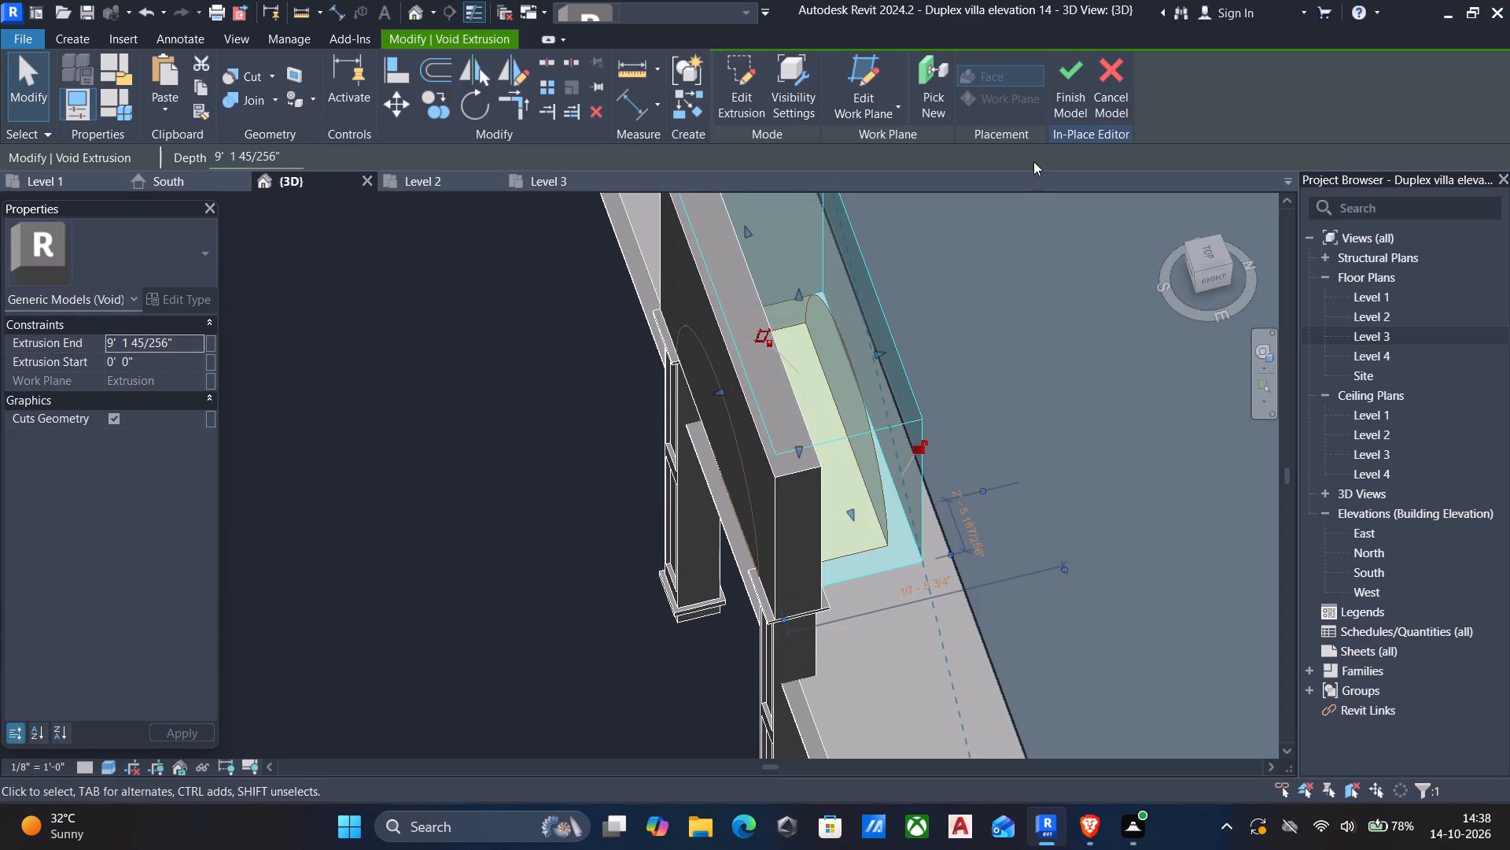
{"action": "scroll", "coordinate": [248, 0], "scroll_direction": "up", "scroll_amount": 1}
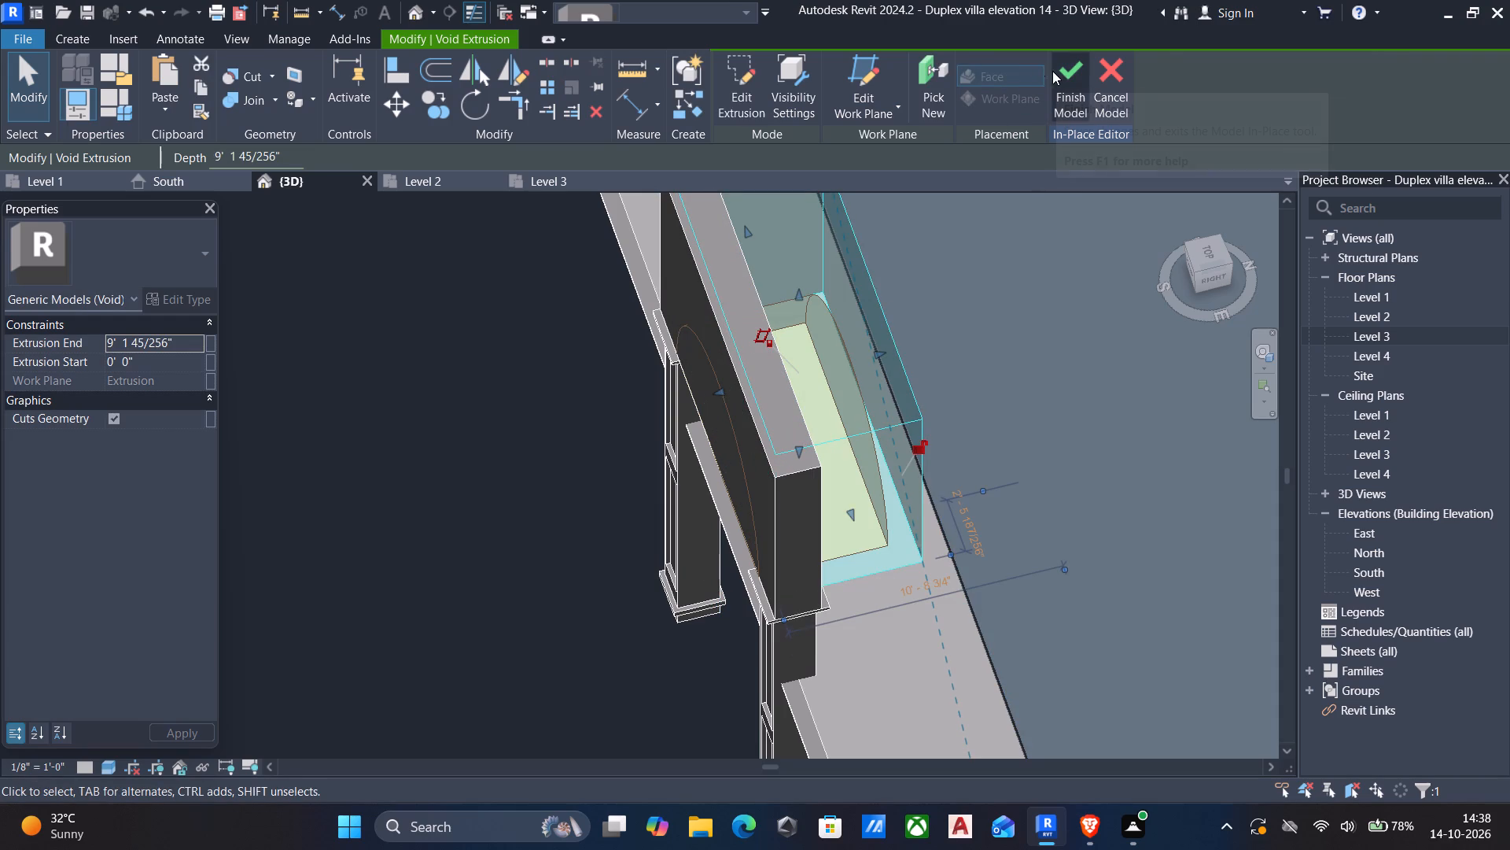
{"action": "left_click", "coordinate": [1070, 73]}
{"action": "scroll", "coordinate": [1012, 273], "scroll_direction": "down", "scroll_amount": 3}
{"action": "middle_click_drag", "start_coordinate": [1118, 552], "coordinate": [783, 468], "text": "shift"}
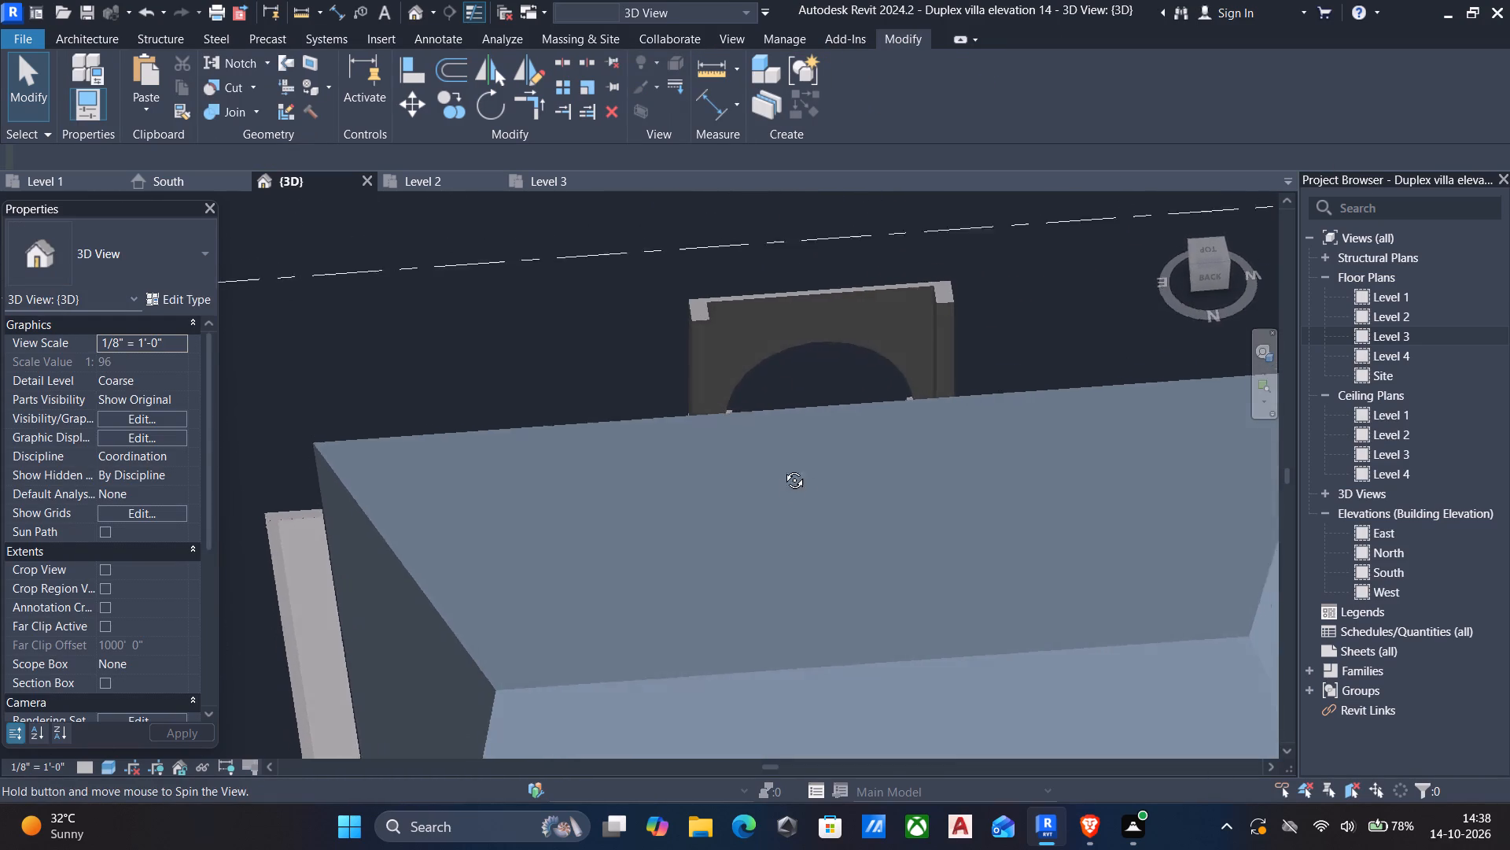
{"action": "middle_click_drag", "start_coordinate": [783, 468], "coordinate": [1037, 430], "text": "shift"}
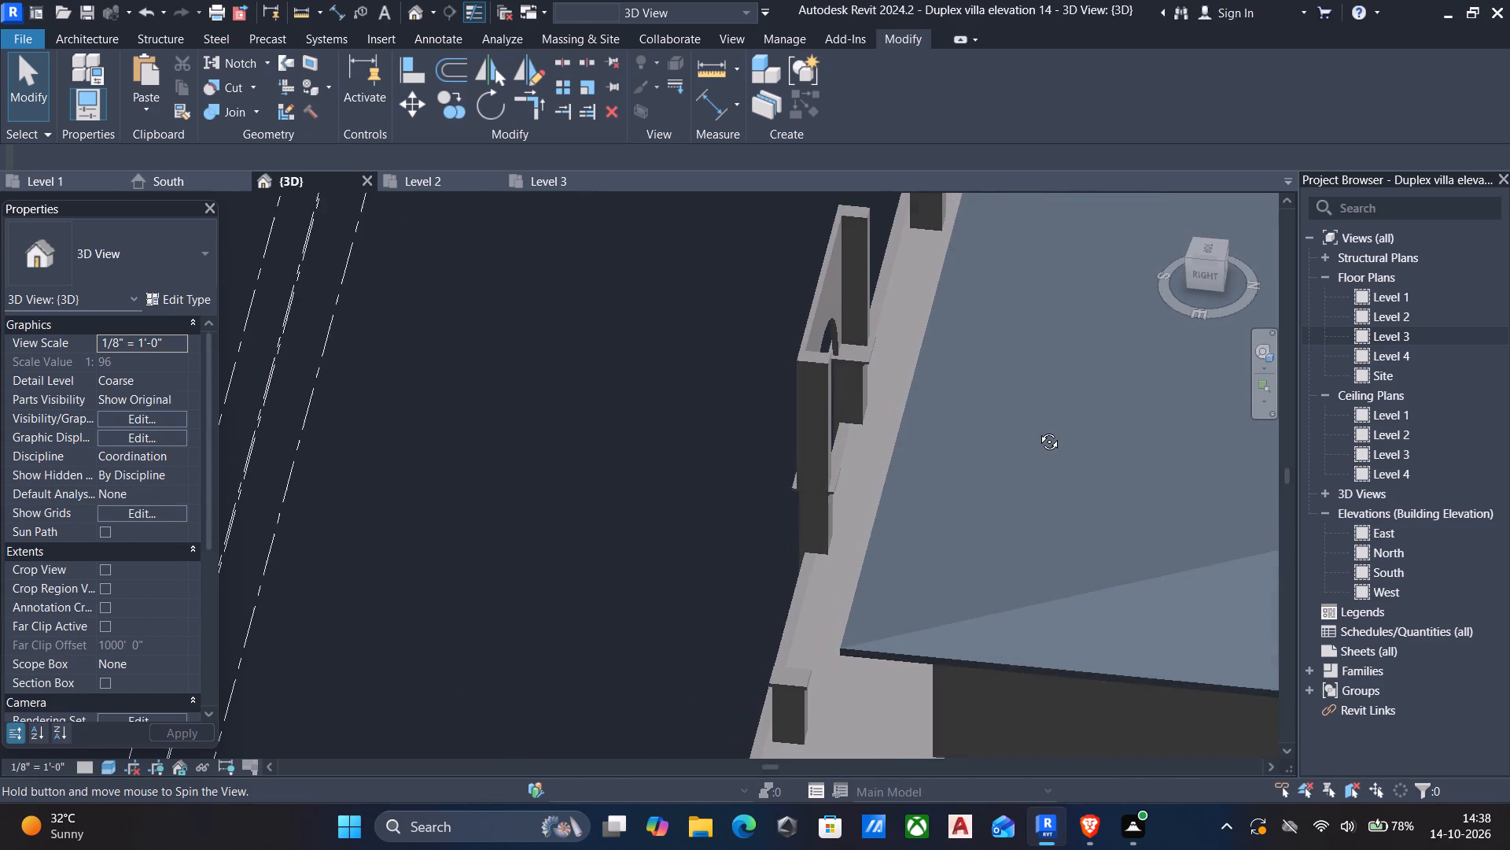
Examine the arched portal's hollow rear side and its position relative to the main roof from several angles.
{"action": "middle_click_drag", "start_coordinate": [1037, 430], "coordinate": [820, 409], "text": "shift"}
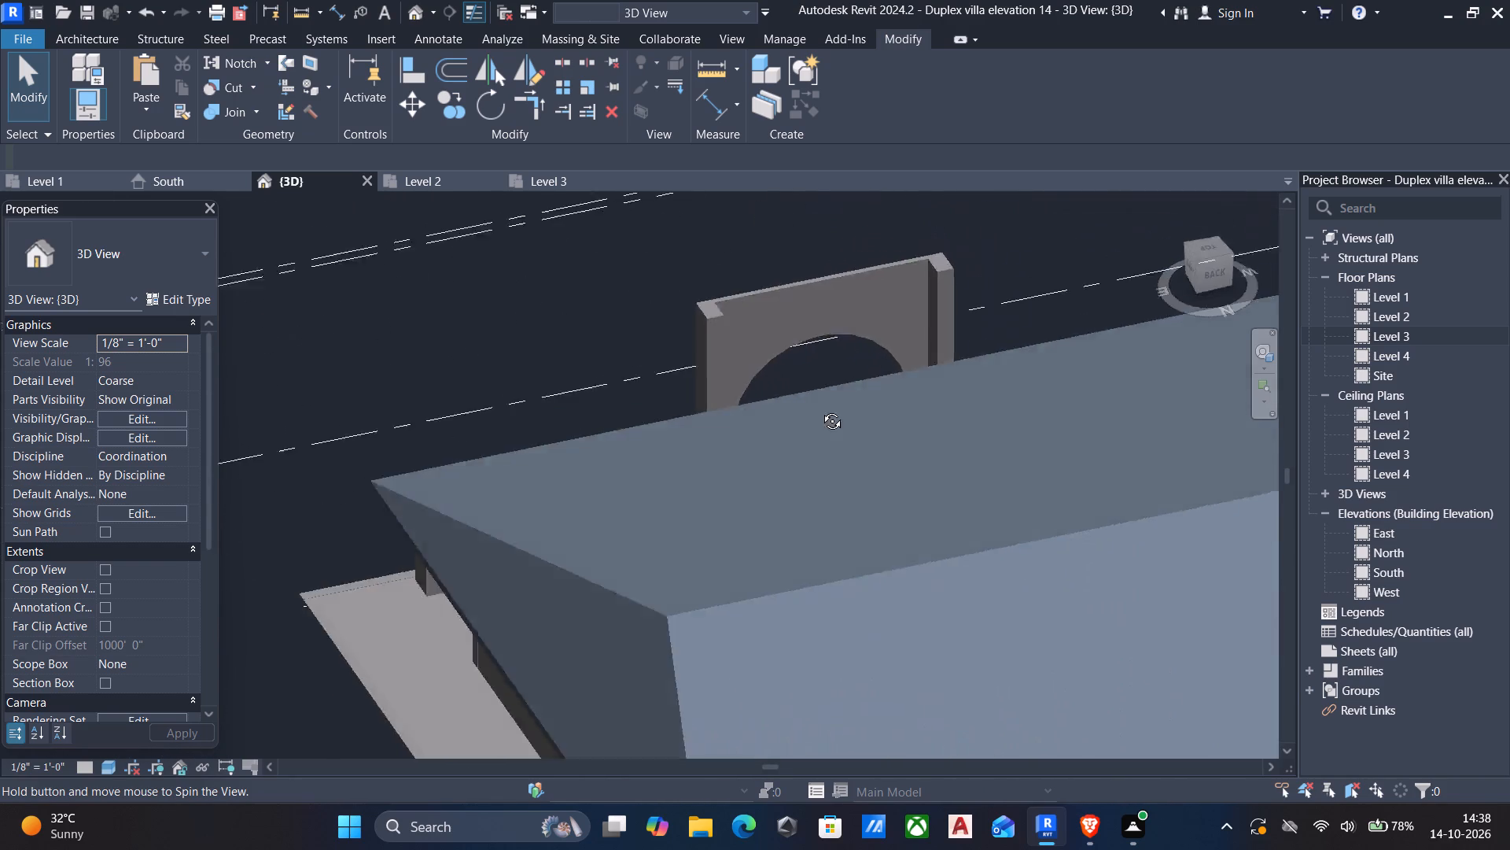
{"action": "middle_click_drag", "start_coordinate": [820, 409], "coordinate": [1125, 316], "text": "shift"}
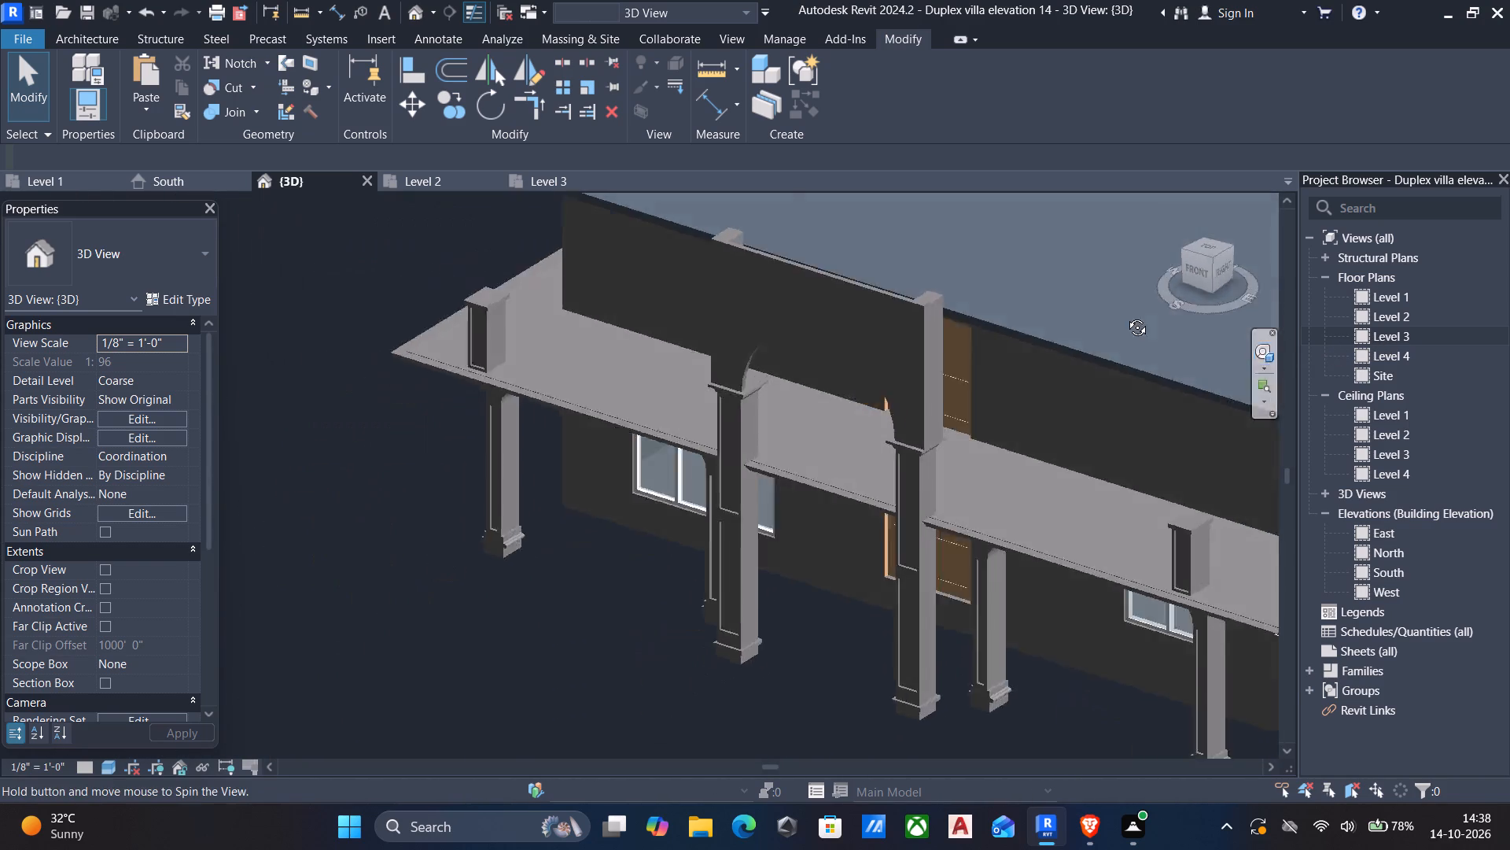
{"action": "middle_click_drag", "start_coordinate": [1125, 316], "coordinate": [993, 346], "text": "shift"}
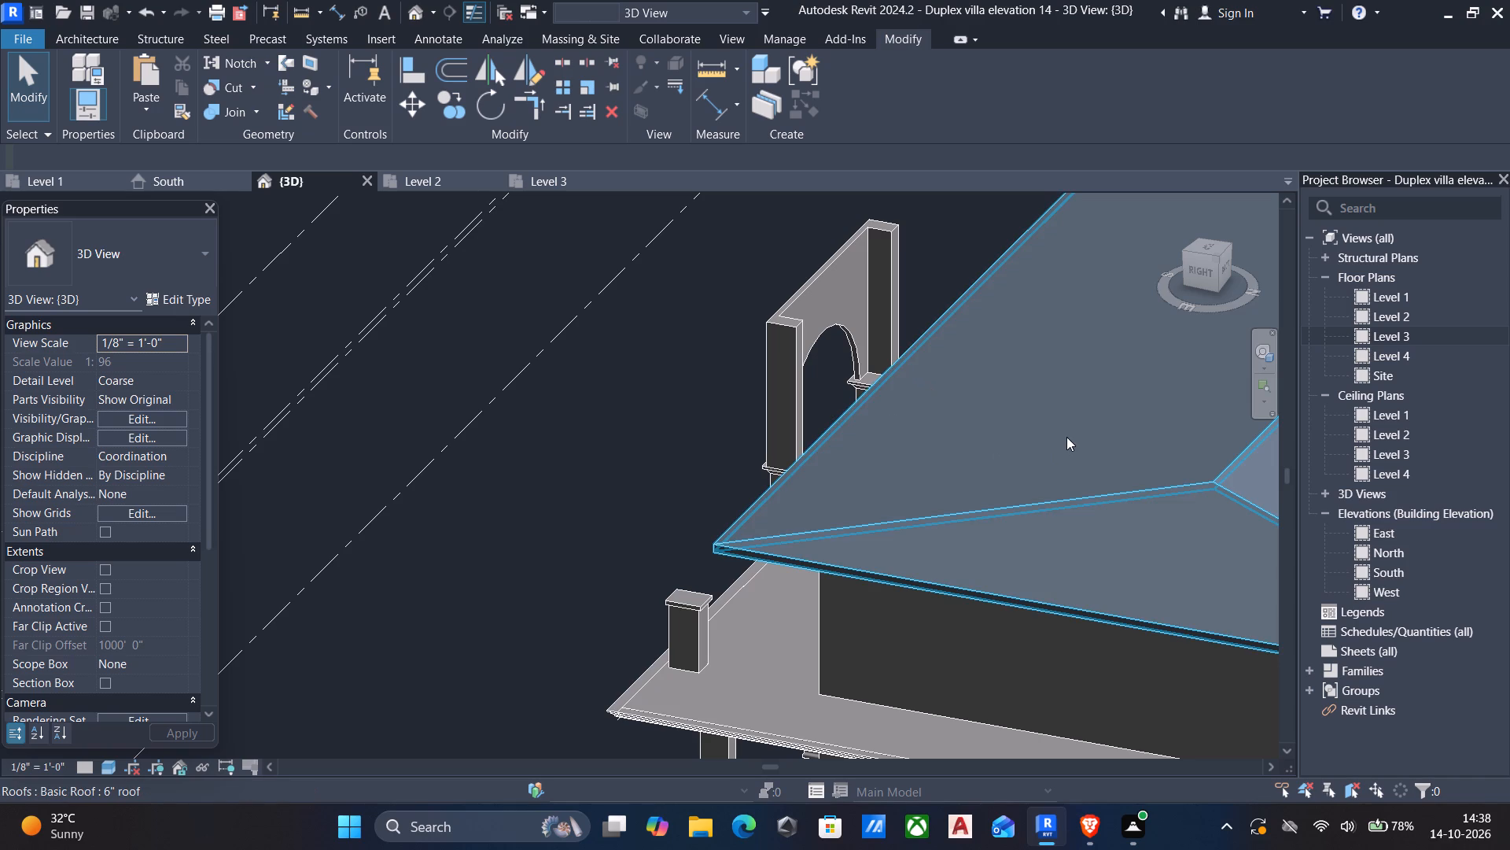
{"action": "middle_click_drag", "start_coordinate": [966, 557], "coordinate": [753, 421]}
{"action": "scroll", "coordinate": [702, 422], "scroll_direction": "down", "scroll_amount": 3}
{"action": "scroll", "coordinate": [691, 432], "scroll_direction": "up", "scroll_amount": 1}
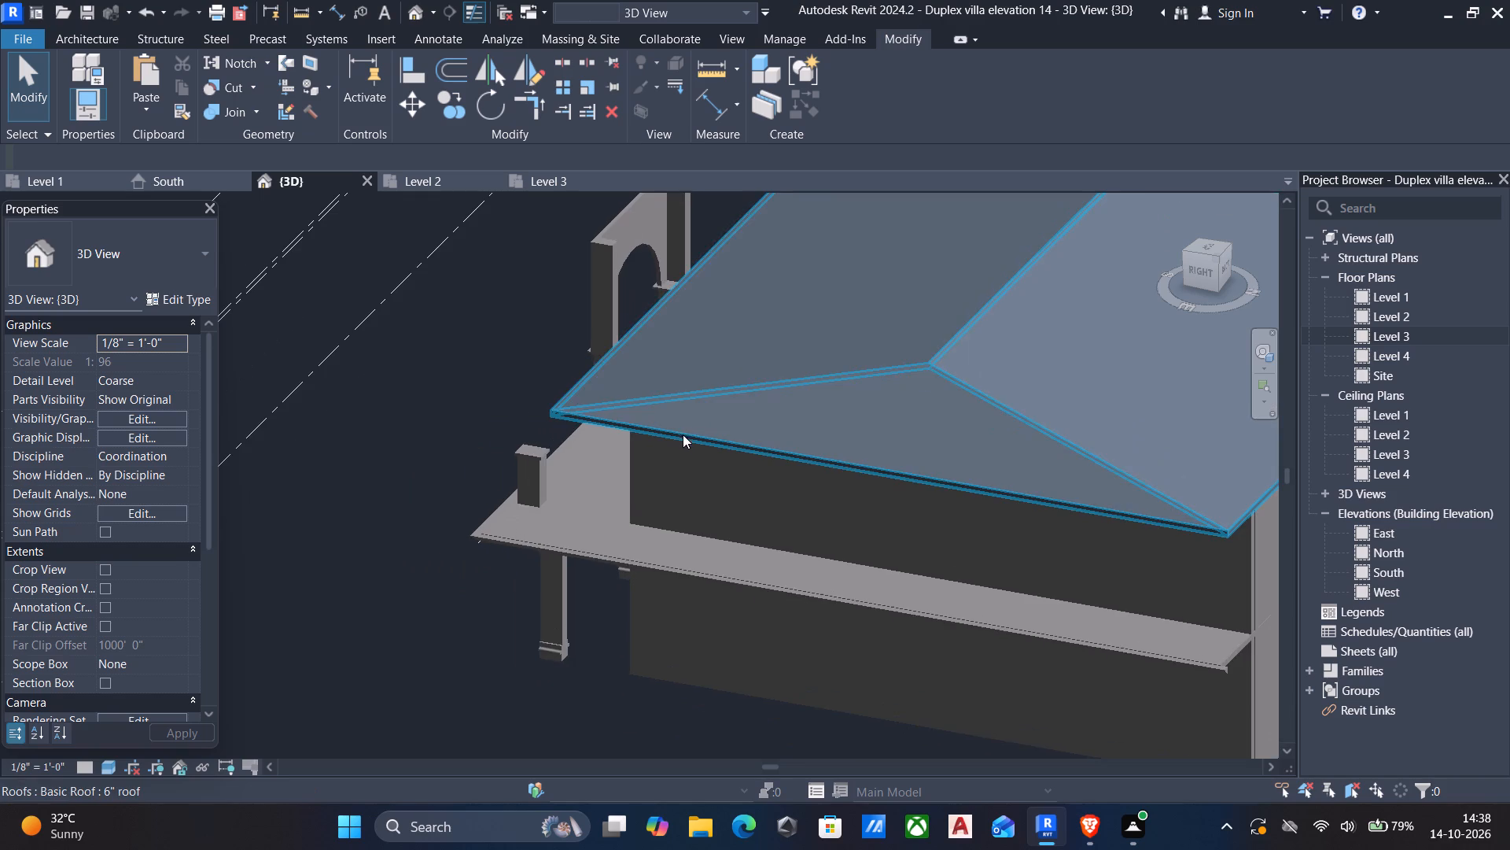
{"action": "middle_click_drag", "start_coordinate": [680, 450], "coordinate": [839, 493], "text": "shift"}
{"action": "middle_click_drag", "start_coordinate": [830, 453], "coordinate": [818, 569]}
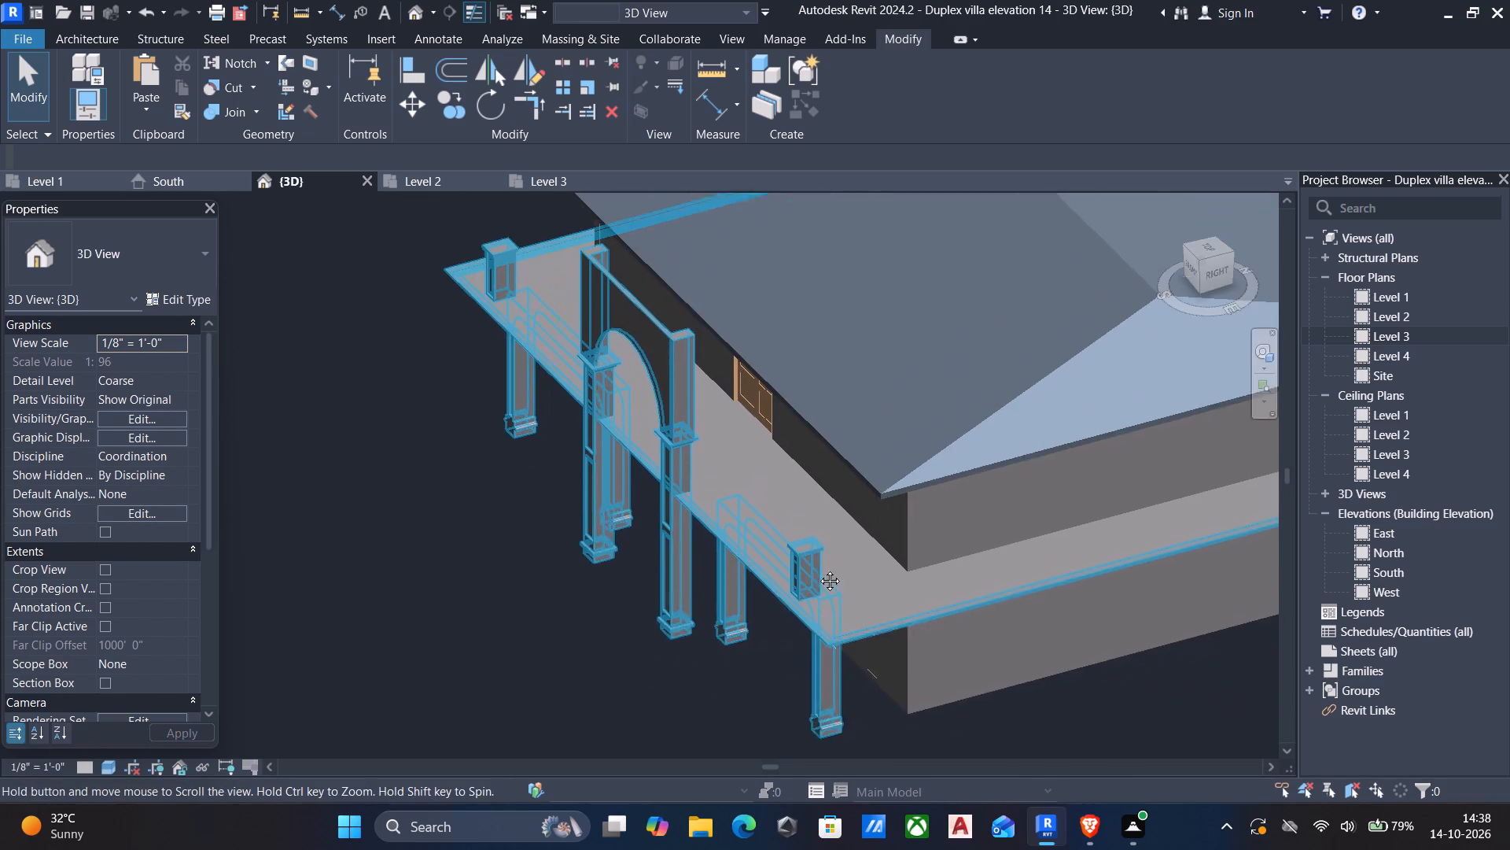
{"action": "middle_click_drag", "start_coordinate": [818, 569], "coordinate": [816, 571]}
{"action": "middle_click_drag", "start_coordinate": [793, 515], "coordinate": [748, 504], "text": "shift"}
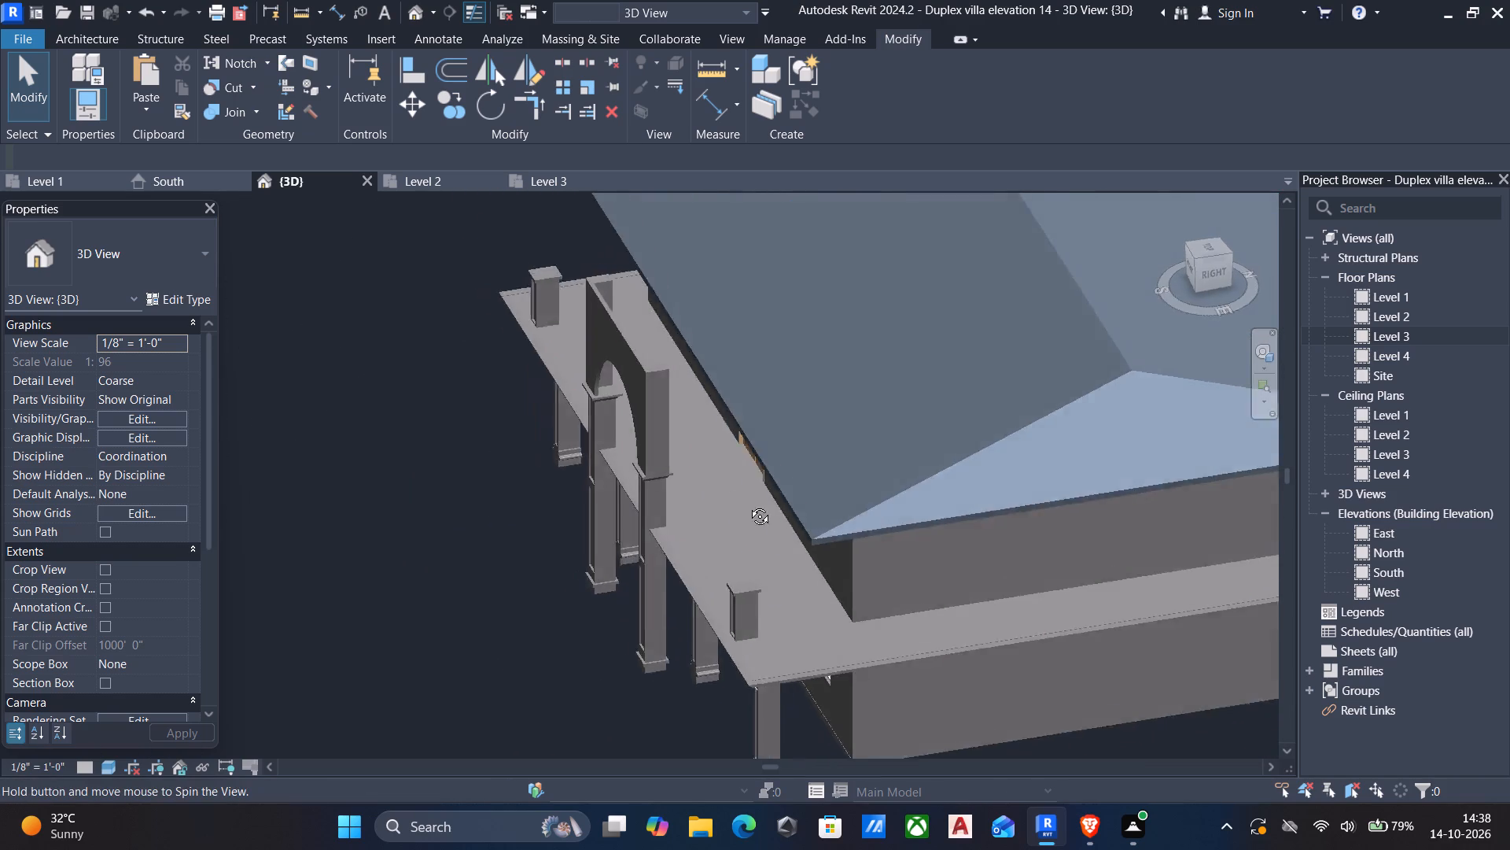
{"action": "middle_click_drag", "start_coordinate": [748, 504], "coordinate": [693, 471], "text": "shift"}
{"action": "middle_click_drag", "start_coordinate": [699, 443], "coordinate": [724, 371], "text": "shift"}
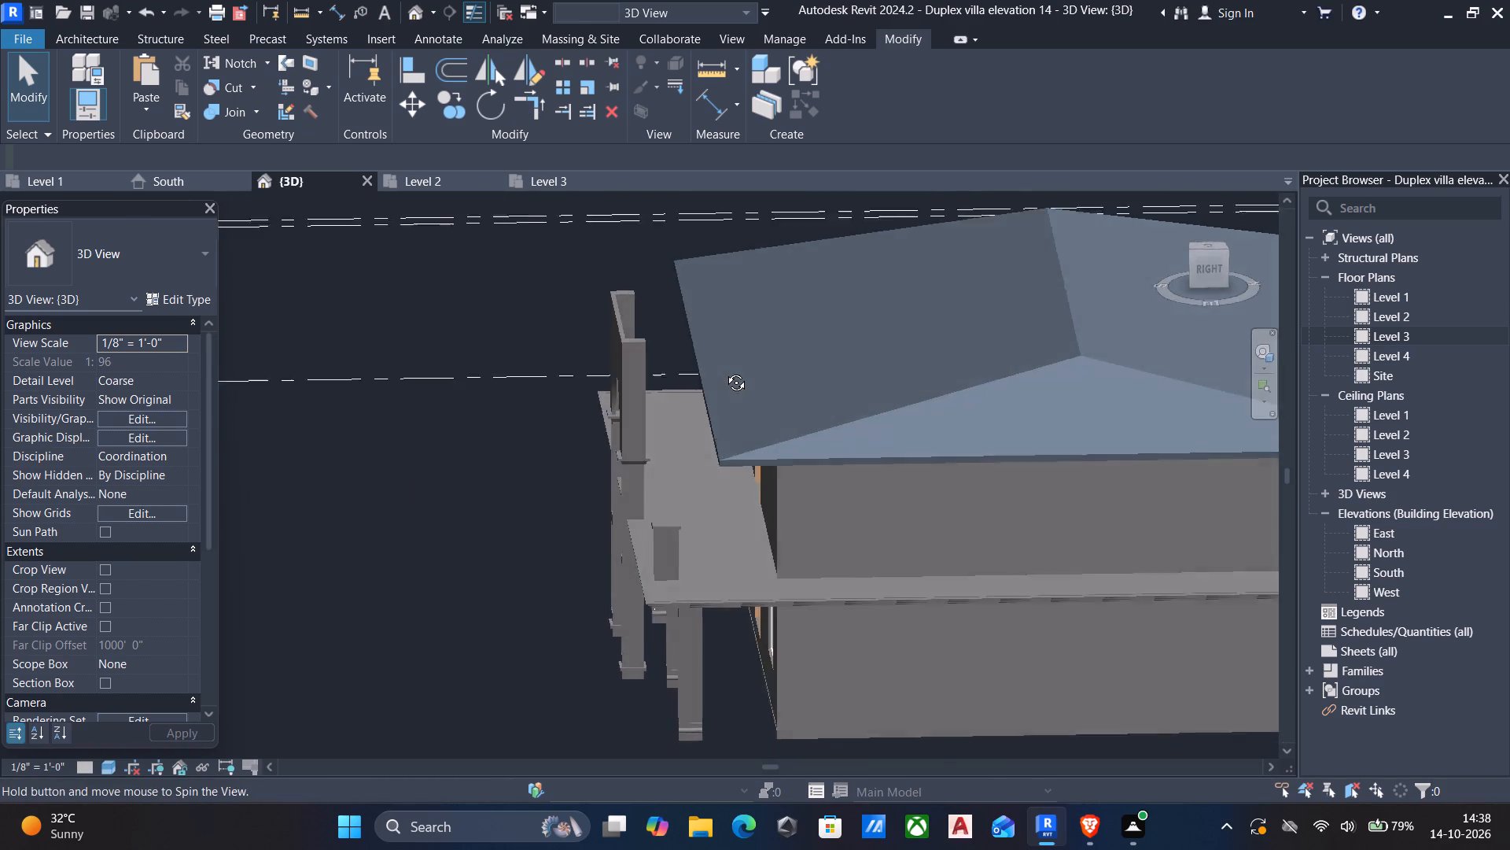
{"action": "middle_click_drag", "start_coordinate": [724, 371], "coordinate": [753, 319], "text": "shift"}
{"action": "scroll", "coordinate": [701, 354], "scroll_direction": "up", "scroll_amount": 4}
{"action": "middle_click_drag", "start_coordinate": [664, 403], "coordinate": [639, 401], "text": "shift"}
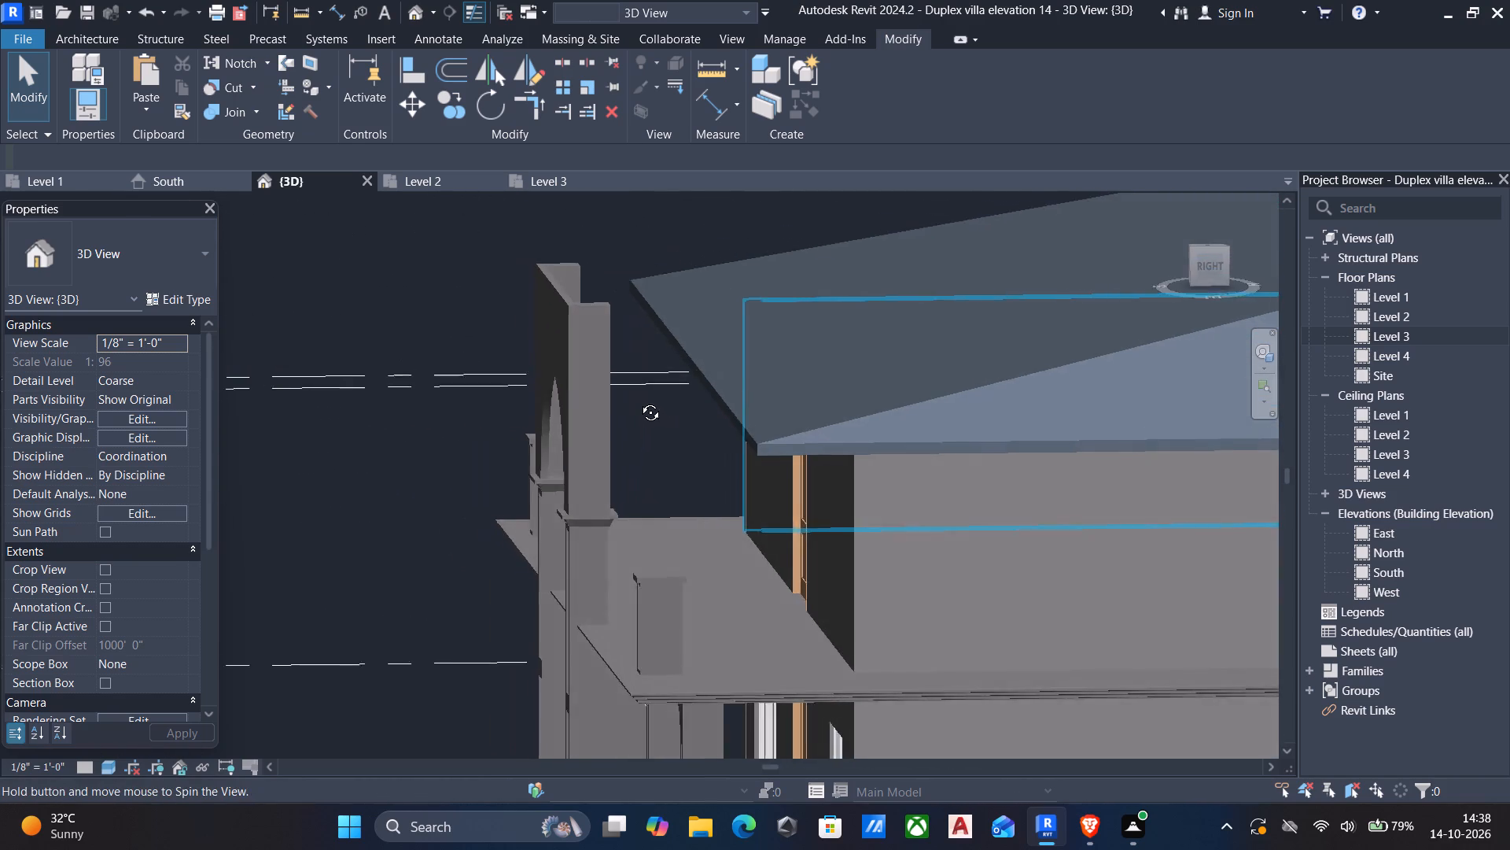
{"action": "middle_click_drag", "start_coordinate": [639, 401], "coordinate": [607, 416], "text": "shift"}
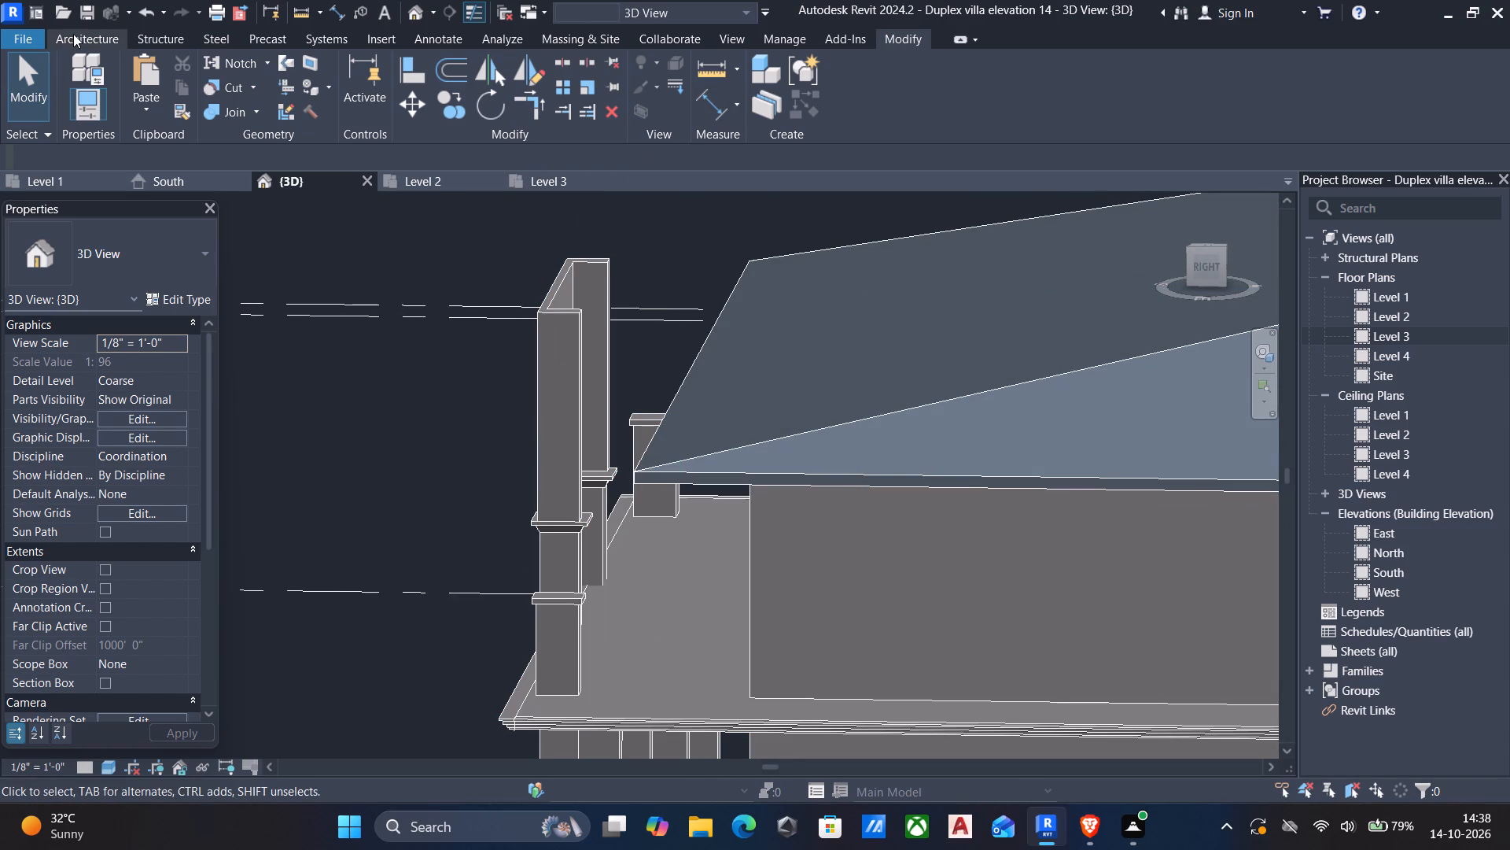
Reopen the porch model for in-place editing, start a solid extrusion and set its work plane on the portal's rear end face.
{"action": "left_click", "coordinate": [542, 301]}
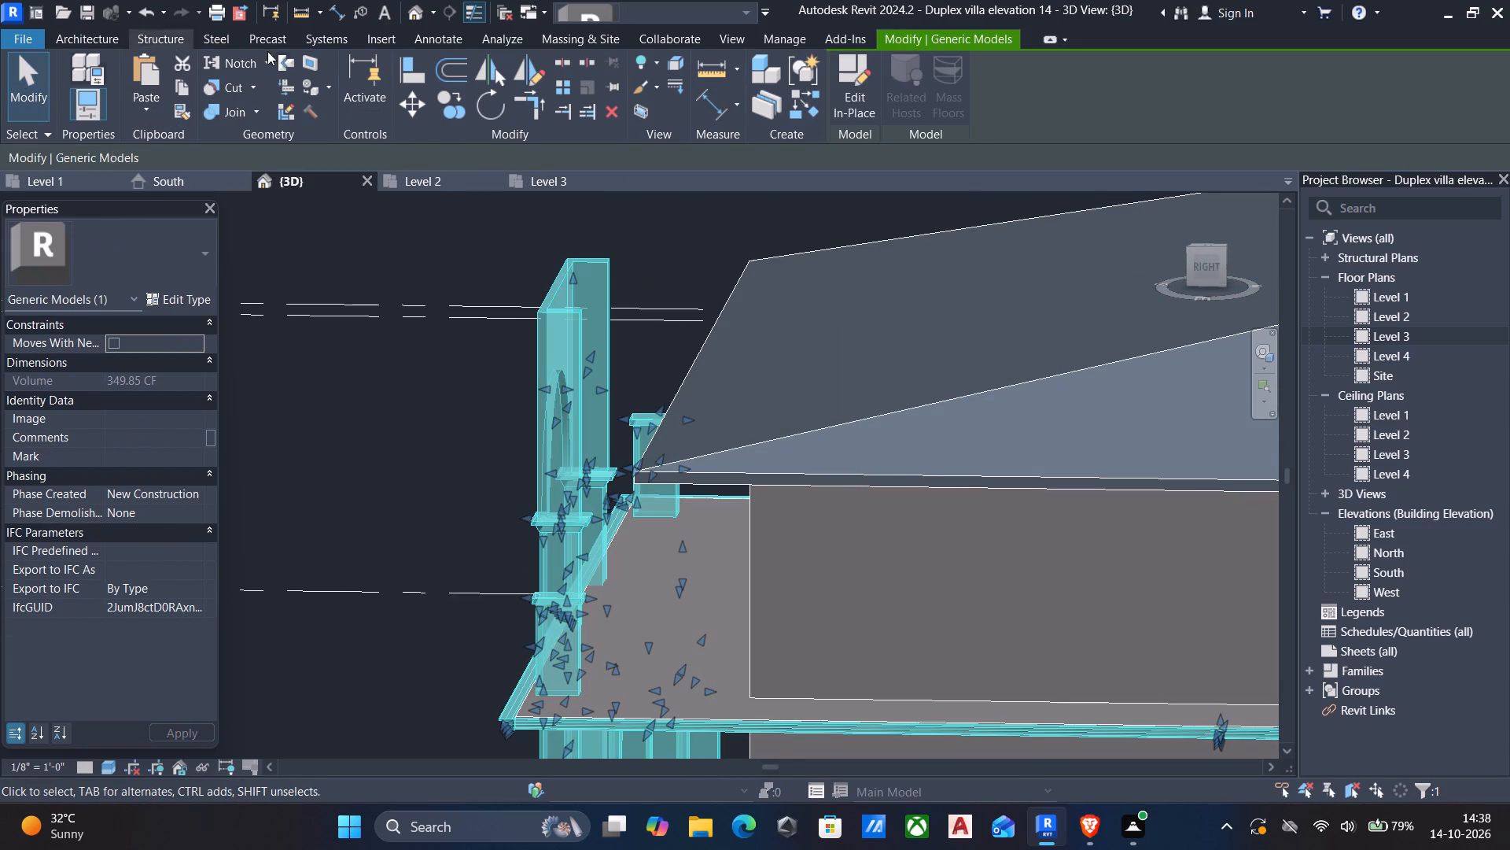
{"action": "left_click", "coordinate": [839, 81]}
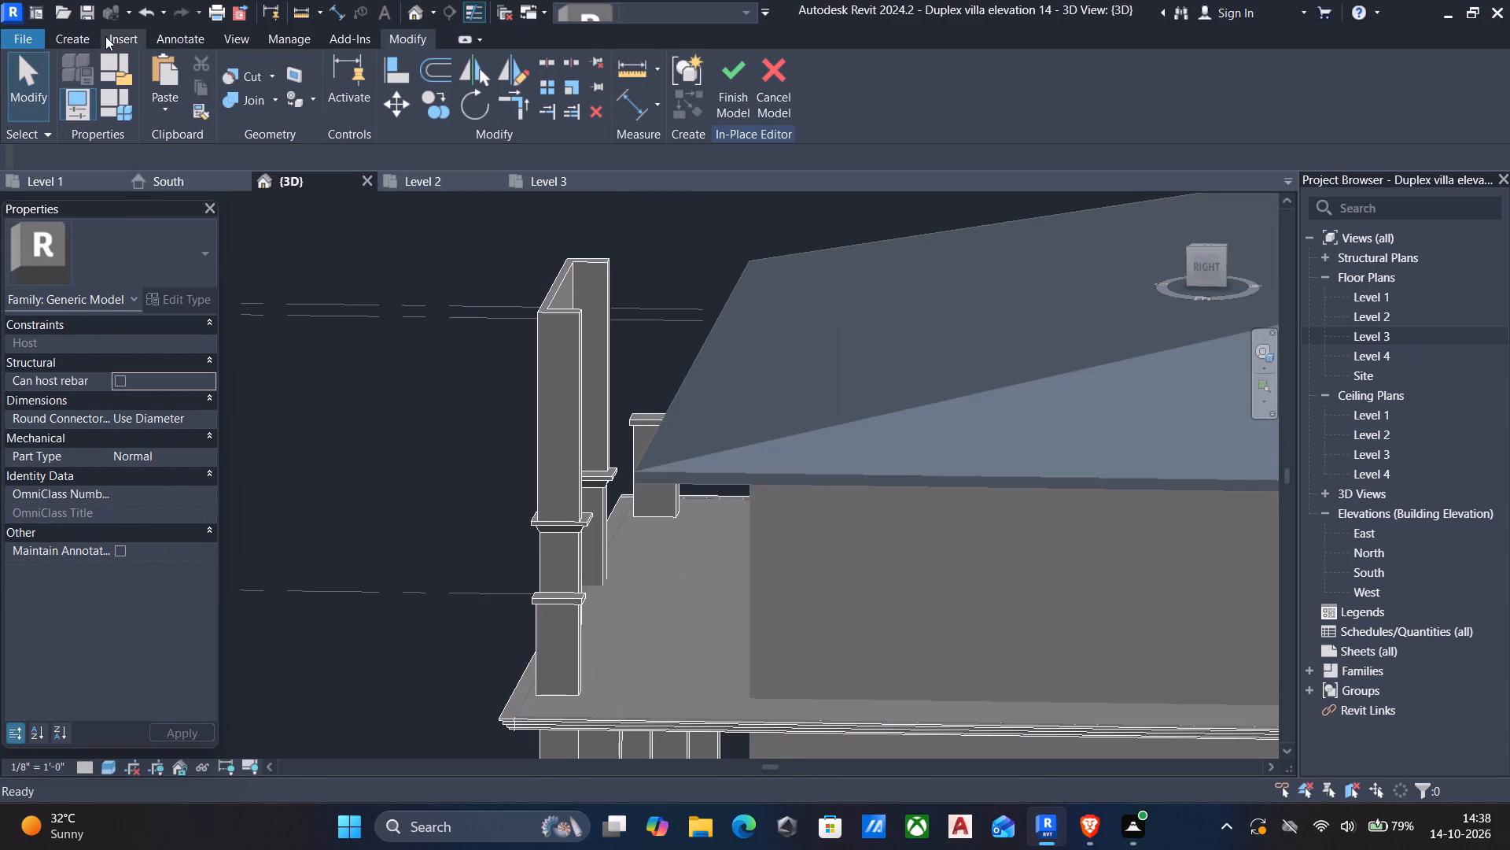
{"action": "left_click", "coordinate": [76, 28]}
{"action": "left_click", "coordinate": [71, 36]}
{"action": "left_click", "coordinate": [166, 83]}
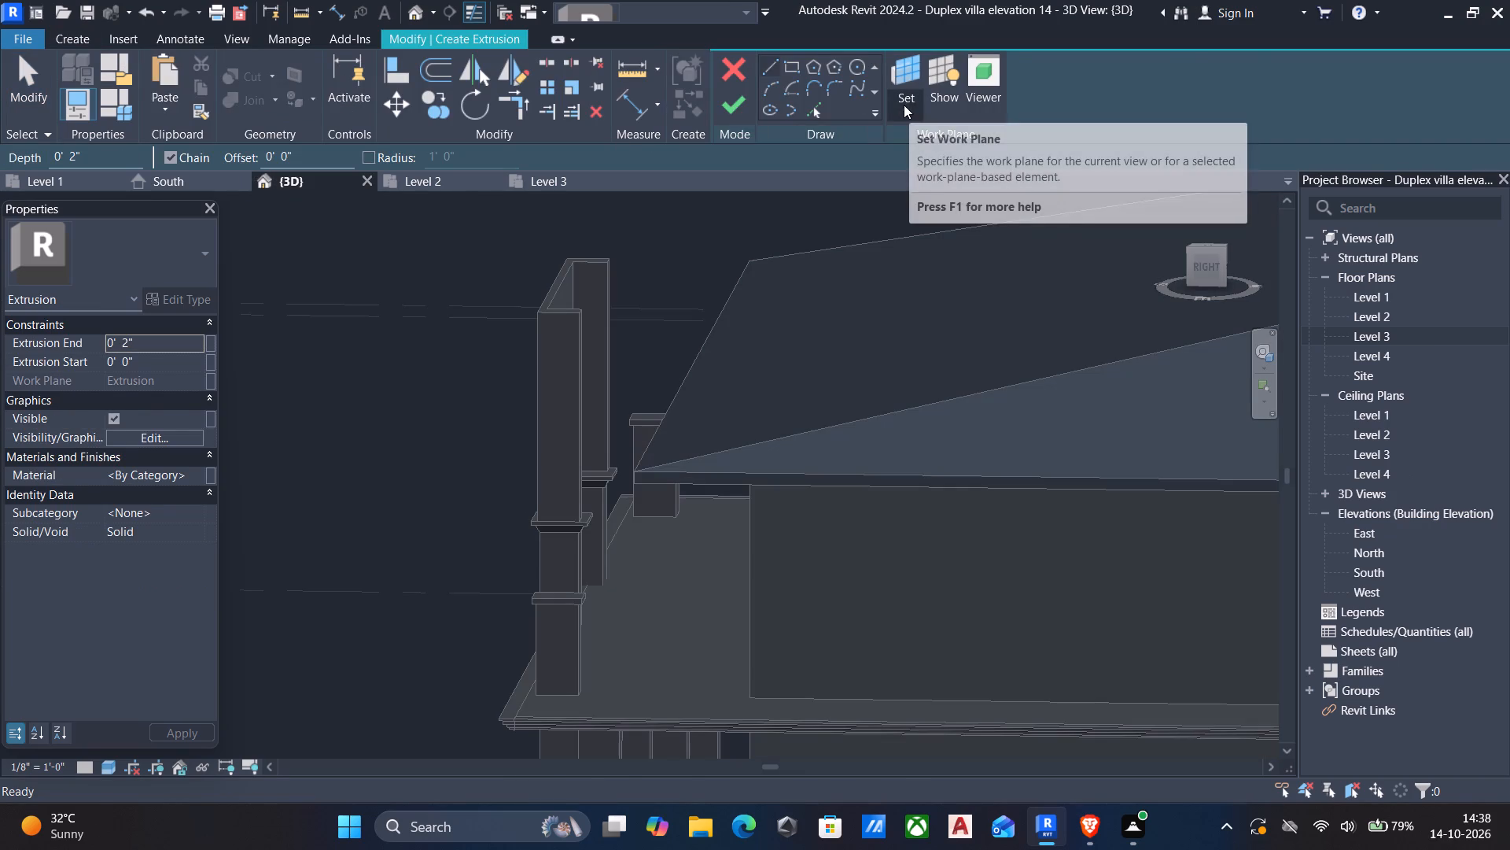
{"action": "left_click", "coordinate": [904, 105]}
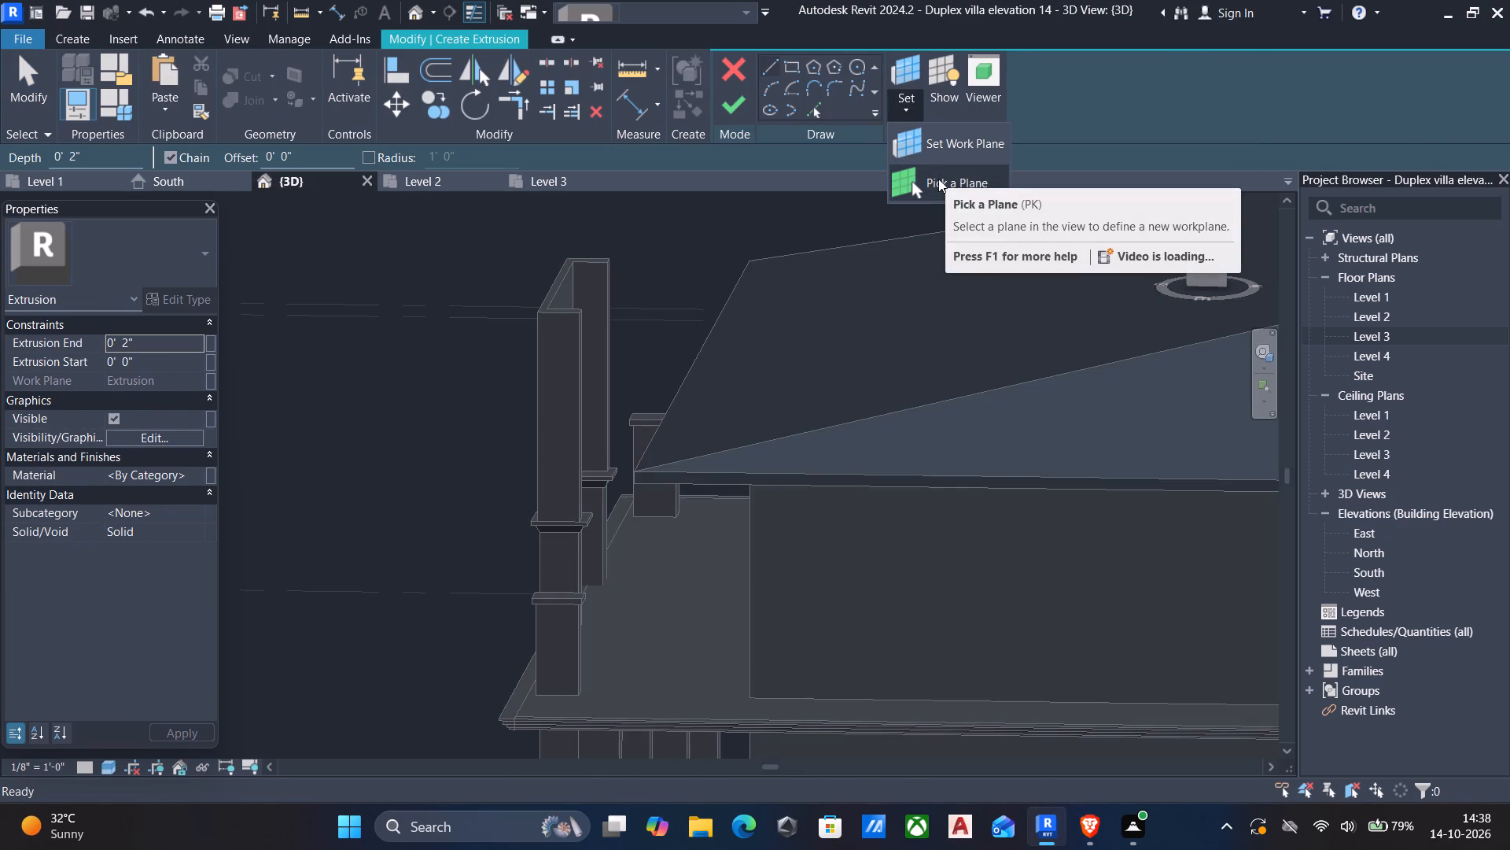
{"action": "left_click", "coordinate": [938, 179]}
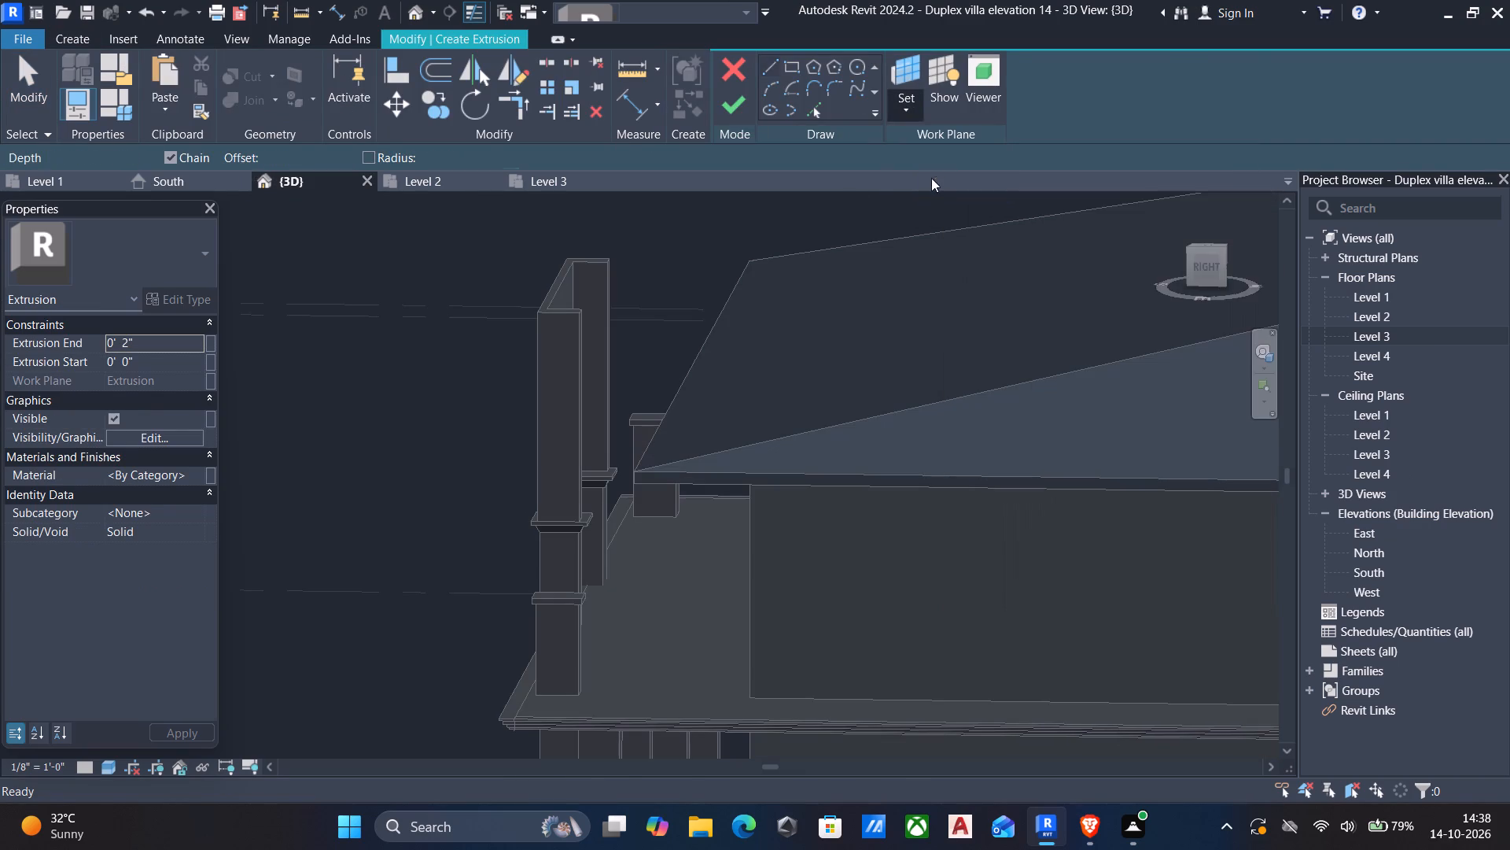
{"action": "scroll", "coordinate": [652, 376], "scroll_direction": "down", "scroll_amount": 2}
{"action": "middle_click_drag", "start_coordinate": [643, 383], "coordinate": [924, 377], "text": "shift"}
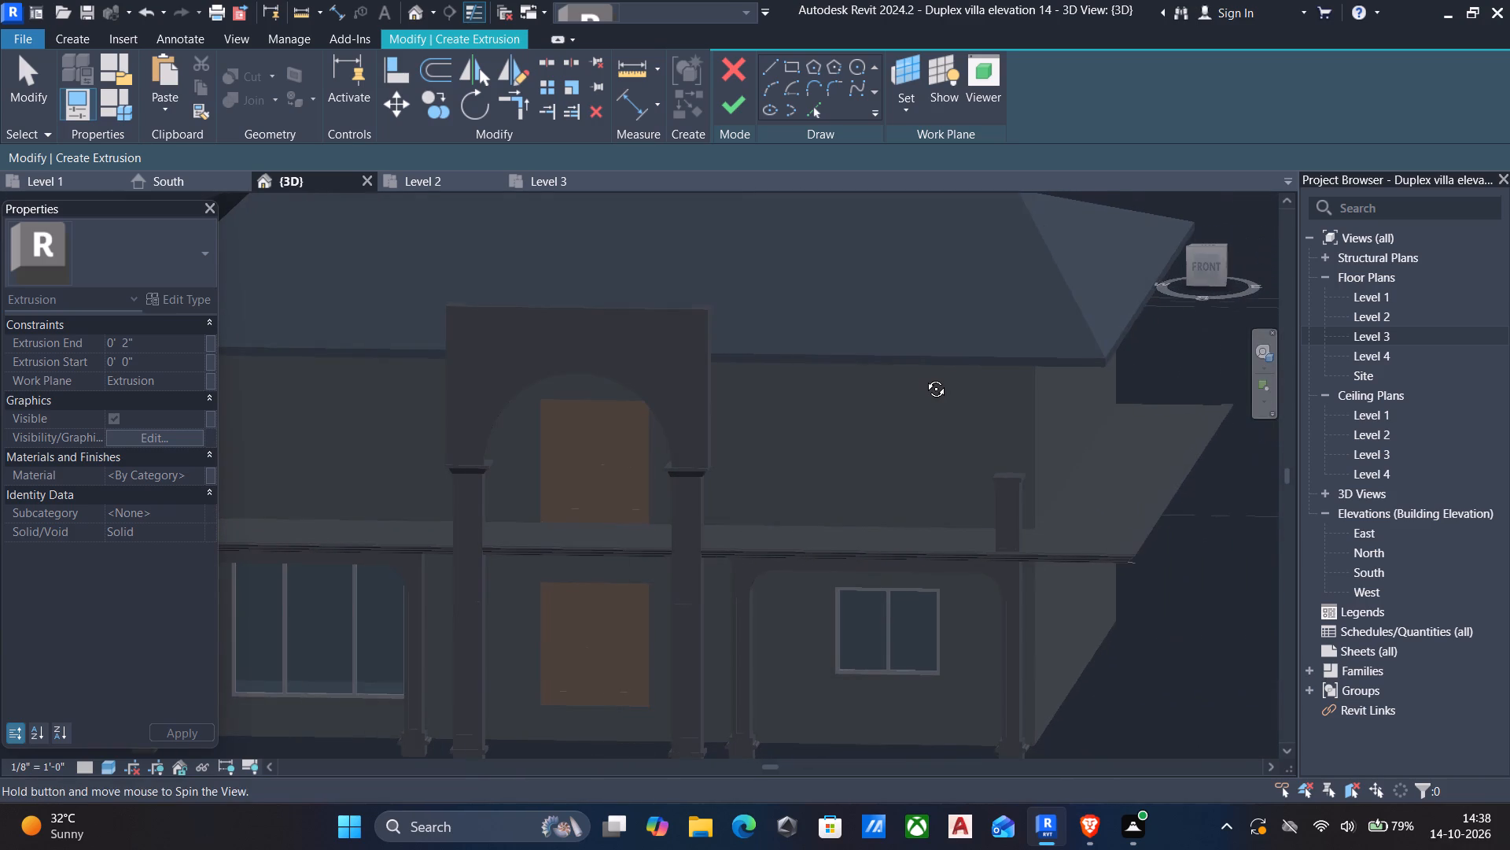
{"action": "middle_click_drag", "start_coordinate": [924, 377], "coordinate": [597, 389], "text": "shift"}
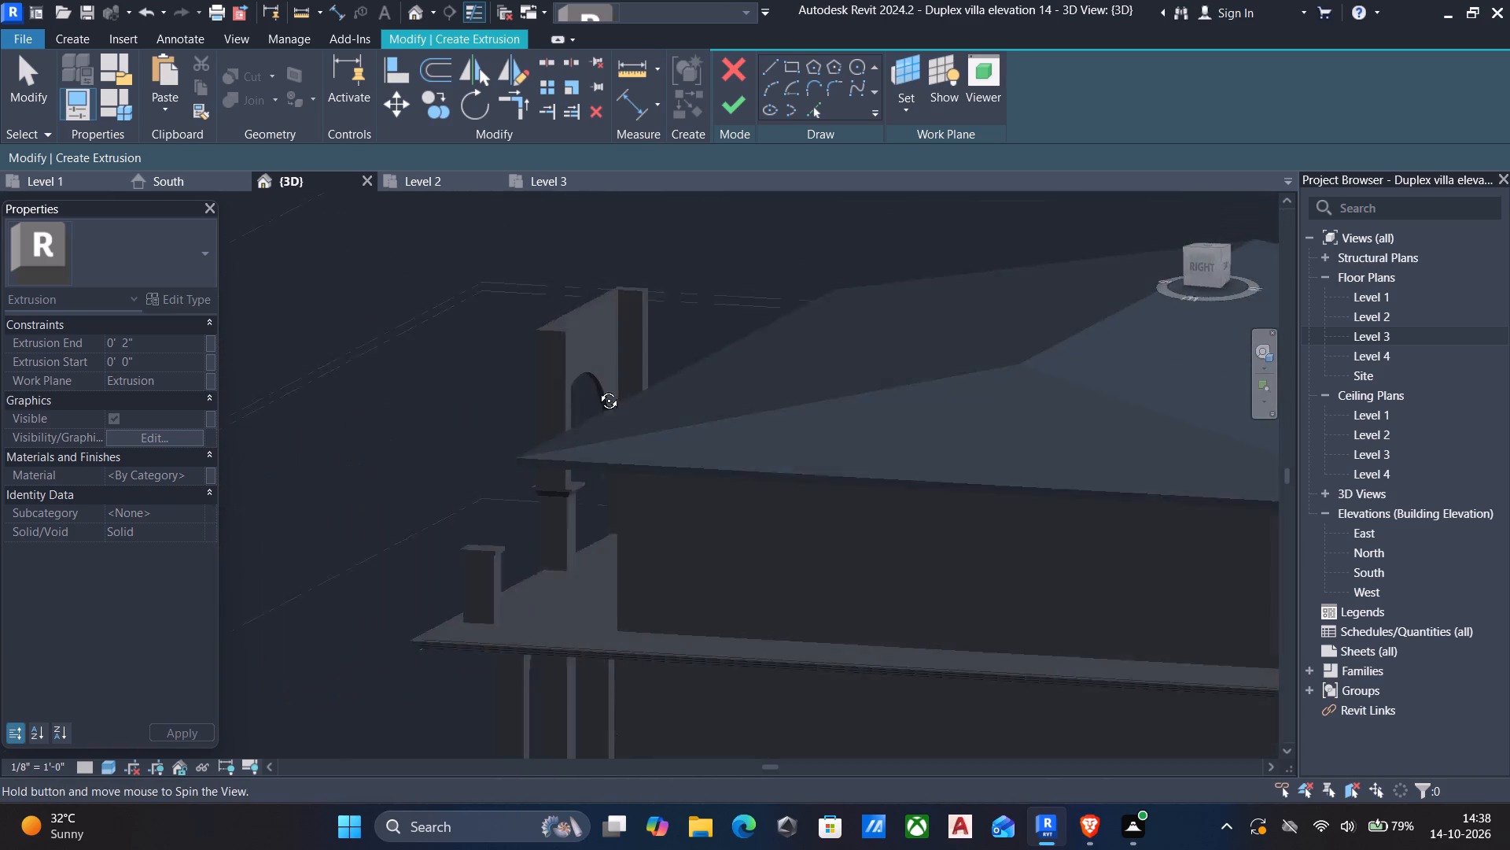
{"action": "middle_click_drag", "start_coordinate": [597, 389], "coordinate": [525, 428], "text": "shift"}
{"action": "scroll", "coordinate": [517, 362], "scroll_direction": "up", "scroll_amount": 4}
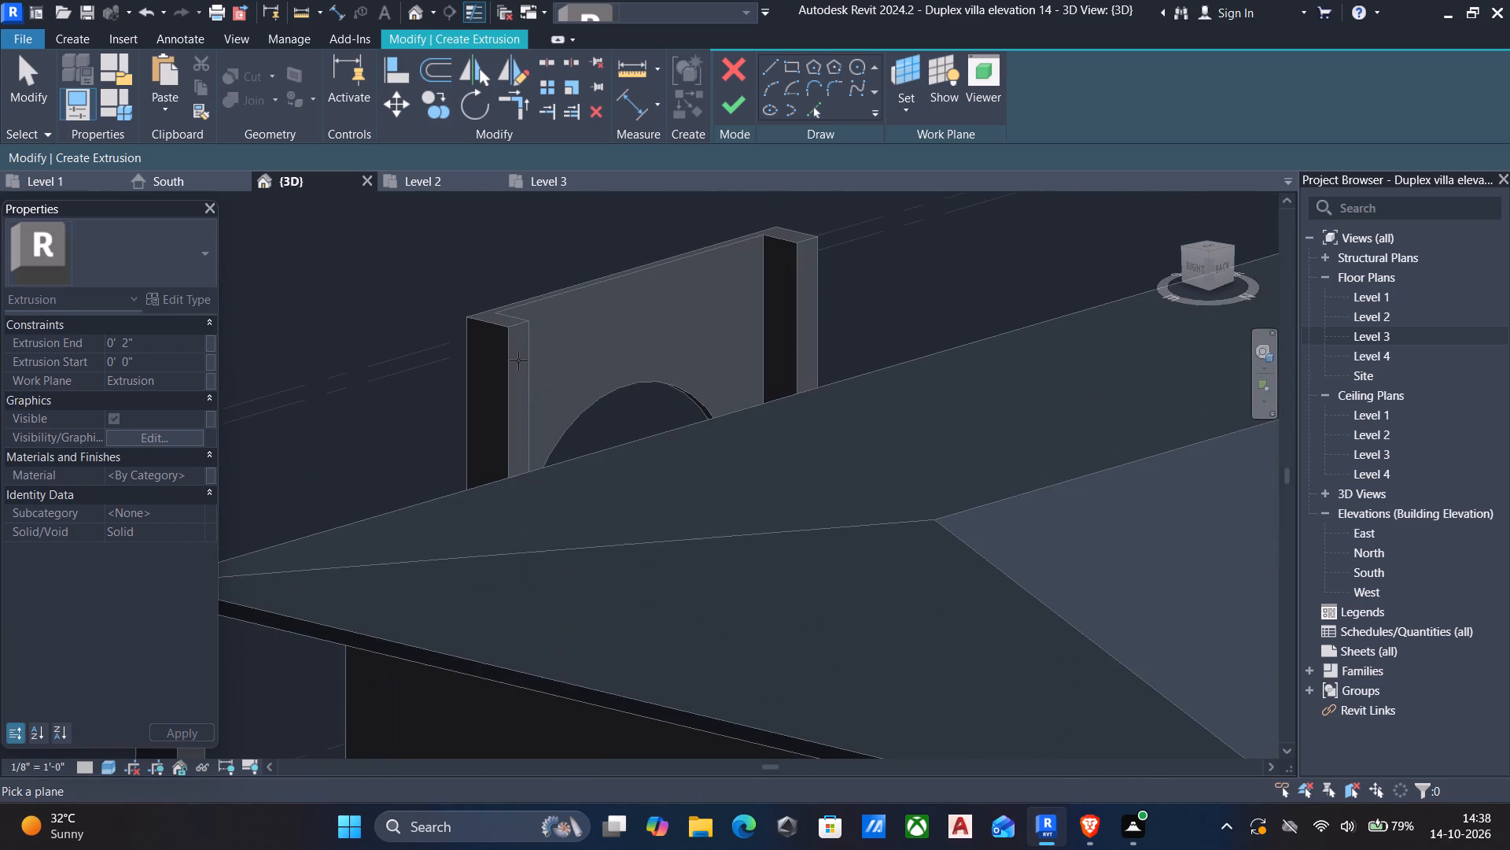
{"action": "left_click", "coordinate": [510, 328]}
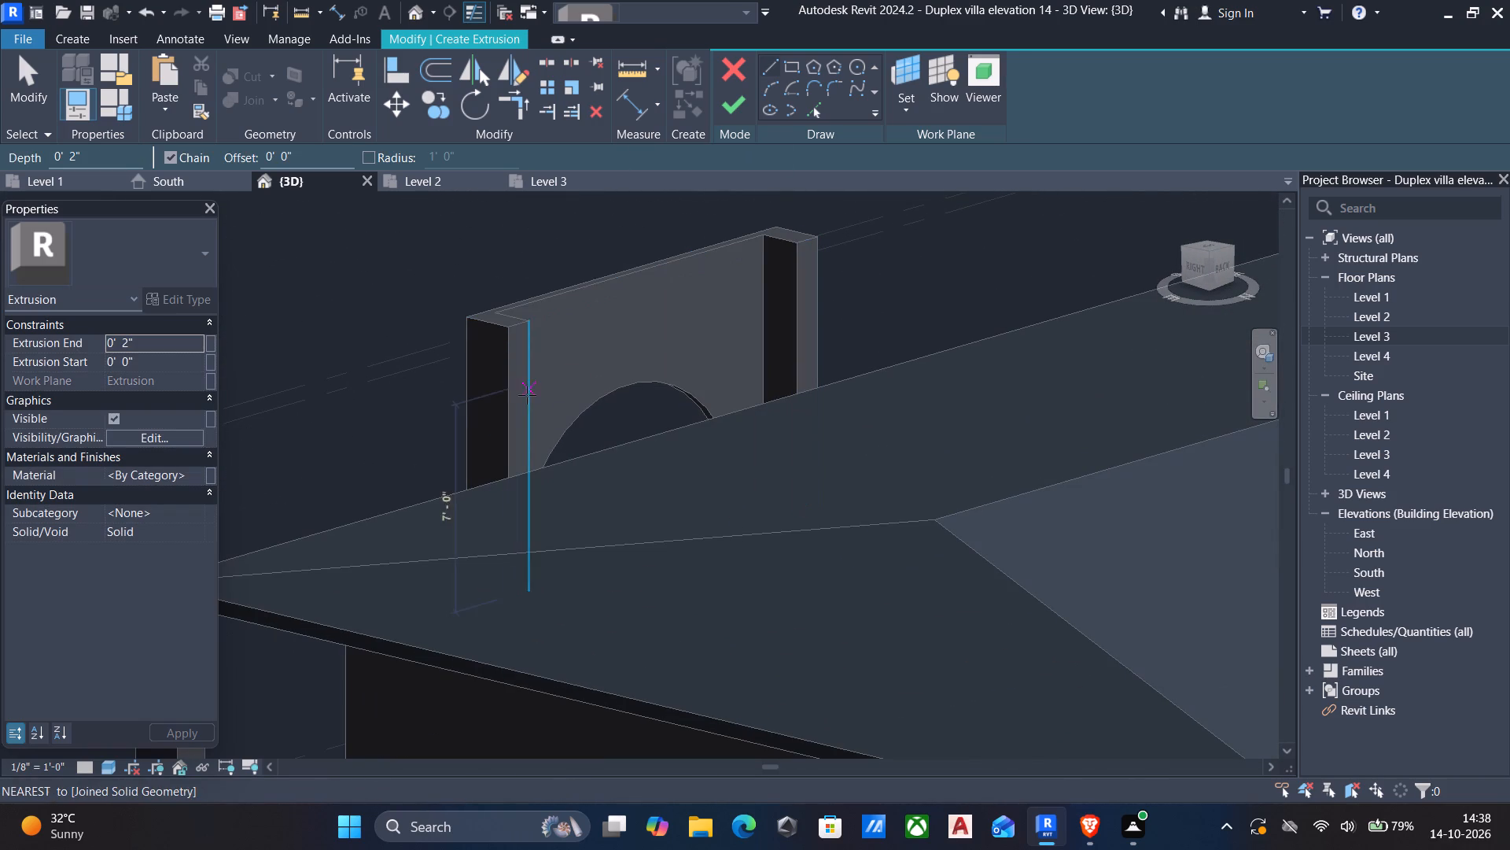
Sketch a 1' wide rectangle at the top of each portal side wall's rear face, the first about 3' 3" high, and finish the 2" extrusion.
{"action": "left_click", "coordinate": [792, 63]}
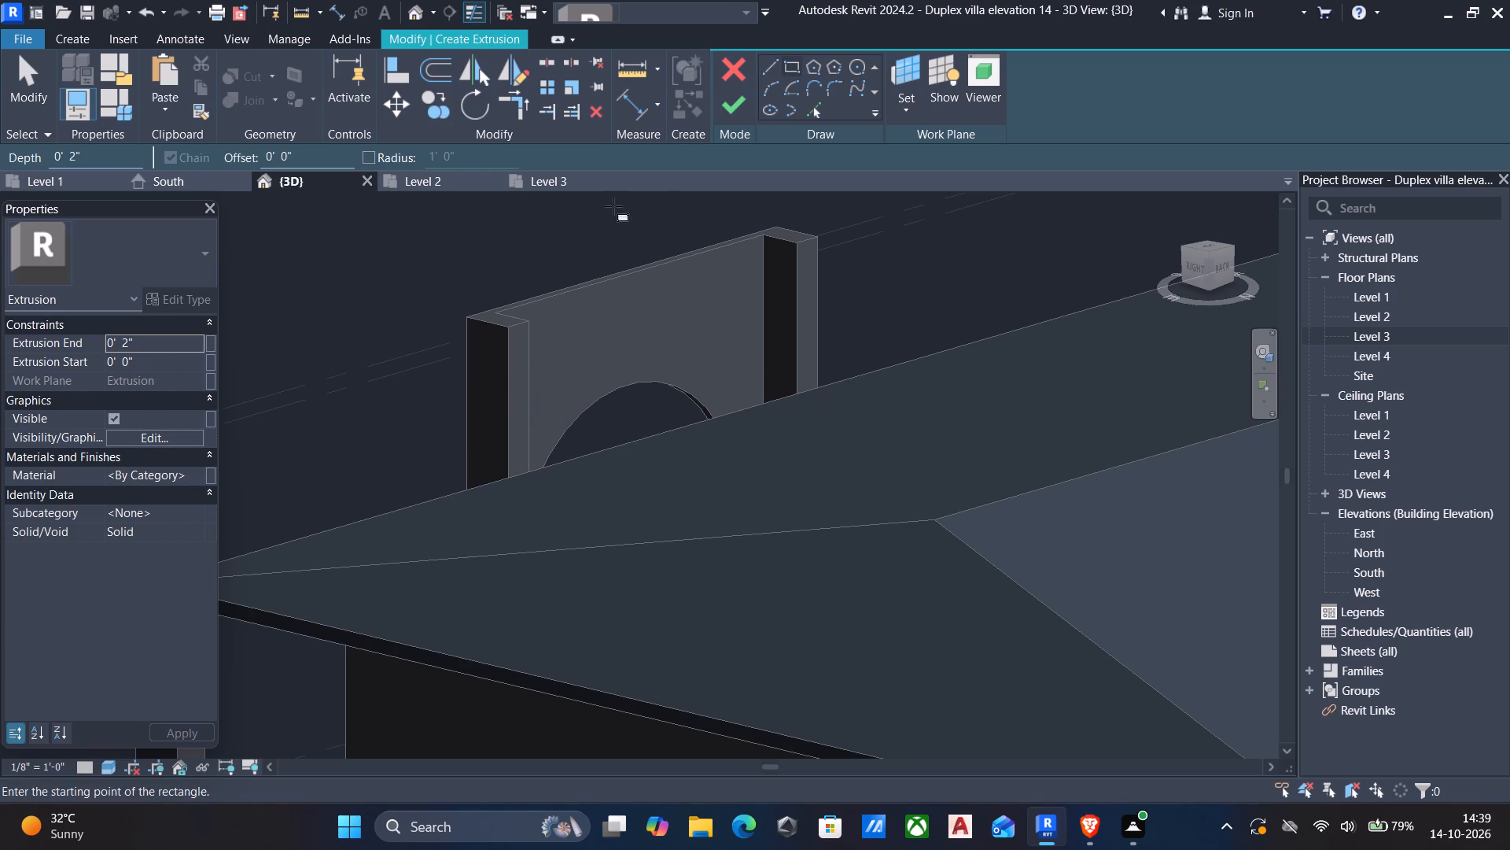
{"action": "left_click", "coordinate": [507, 327]}
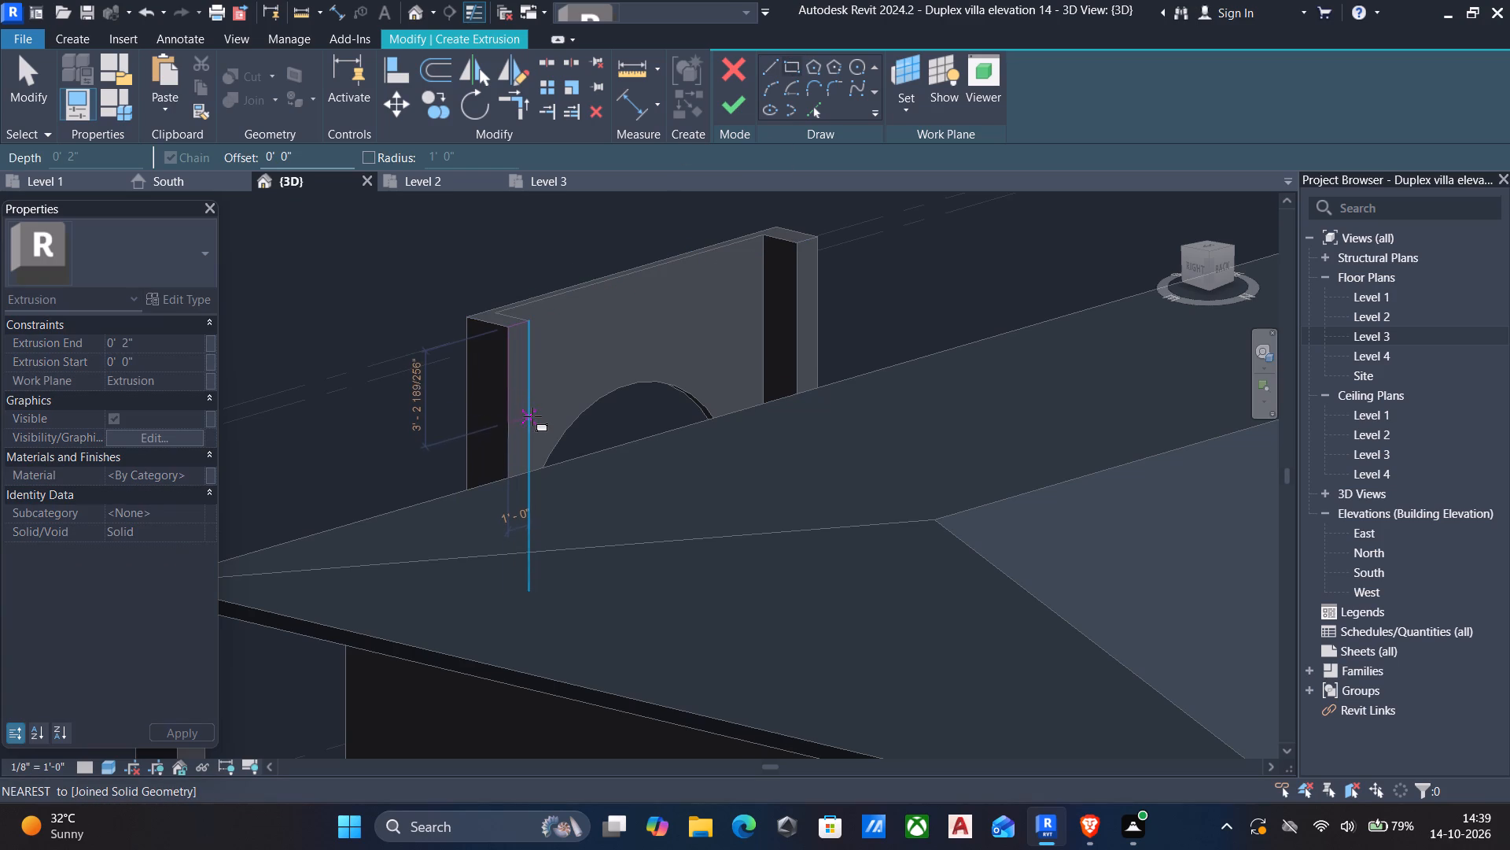
{"action": "left_click", "coordinate": [532, 416]}
{"action": "left_click", "coordinate": [797, 243]}
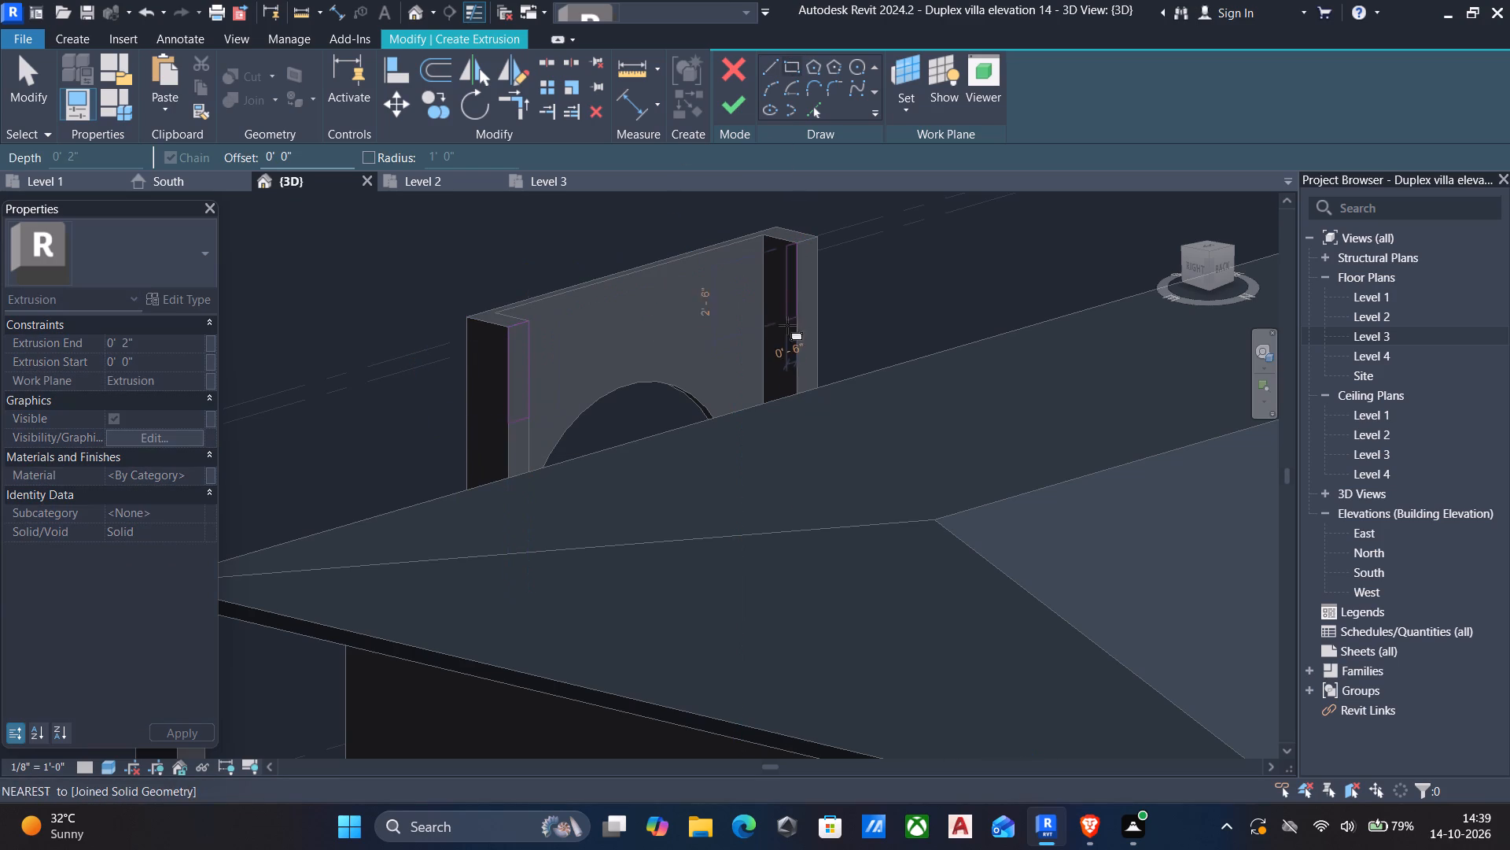
{"action": "left_click", "coordinate": [815, 340]}
{"action": "key", "text": "Escape"}
{"action": "scroll", "coordinate": [738, 368], "scroll_direction": "down", "scroll_amount": 2}
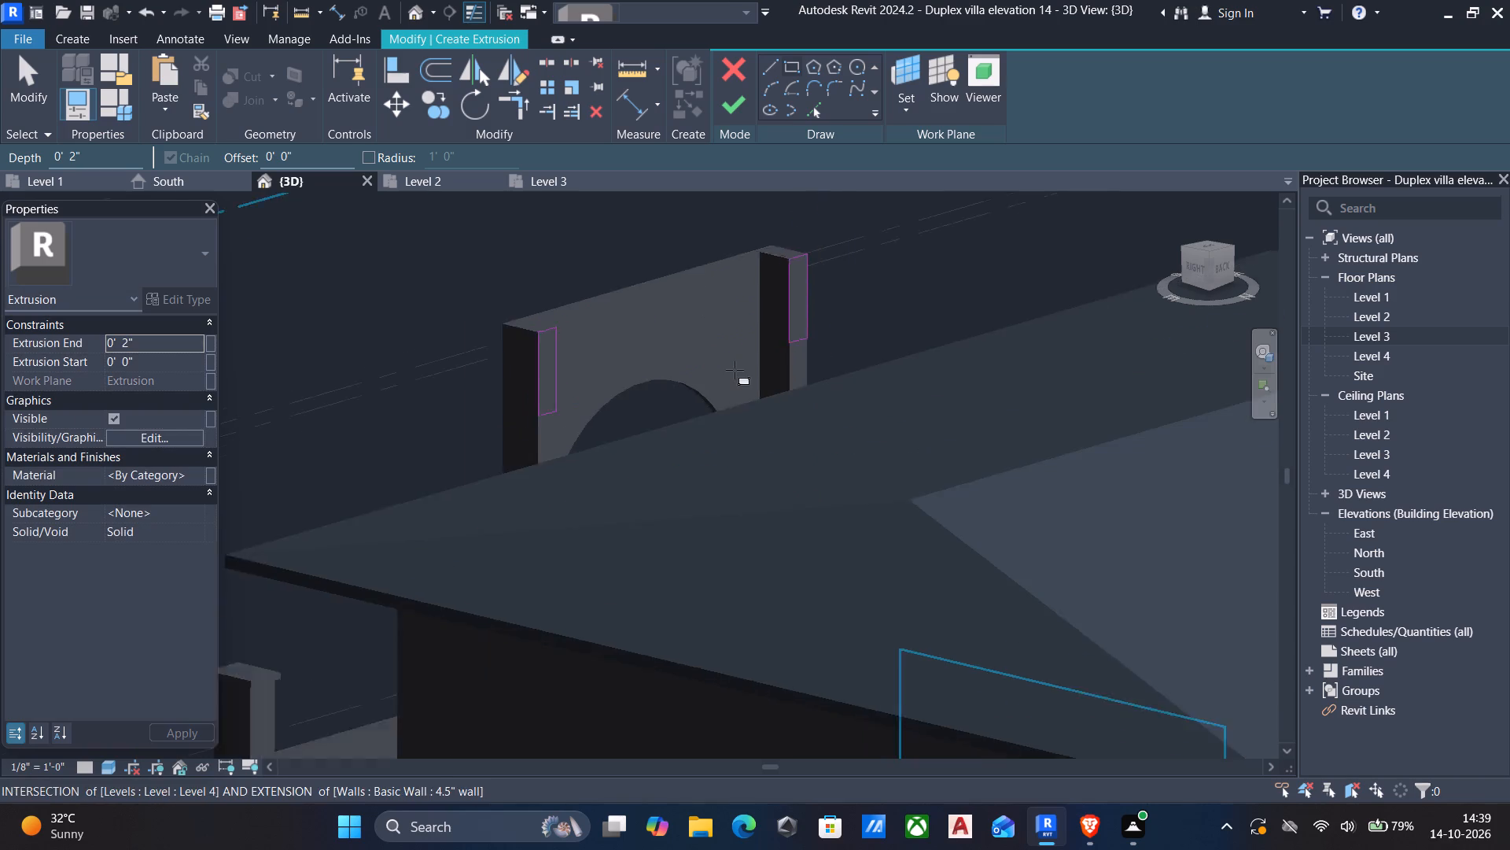
{"action": "scroll", "coordinate": [735, 370], "scroll_direction": "down", "scroll_amount": 2}
{"action": "middle_click_drag", "start_coordinate": [735, 370], "coordinate": [810, 325], "text": "shift"}
{"action": "middle_click_drag", "start_coordinate": [774, 377], "coordinate": [838, 310]}
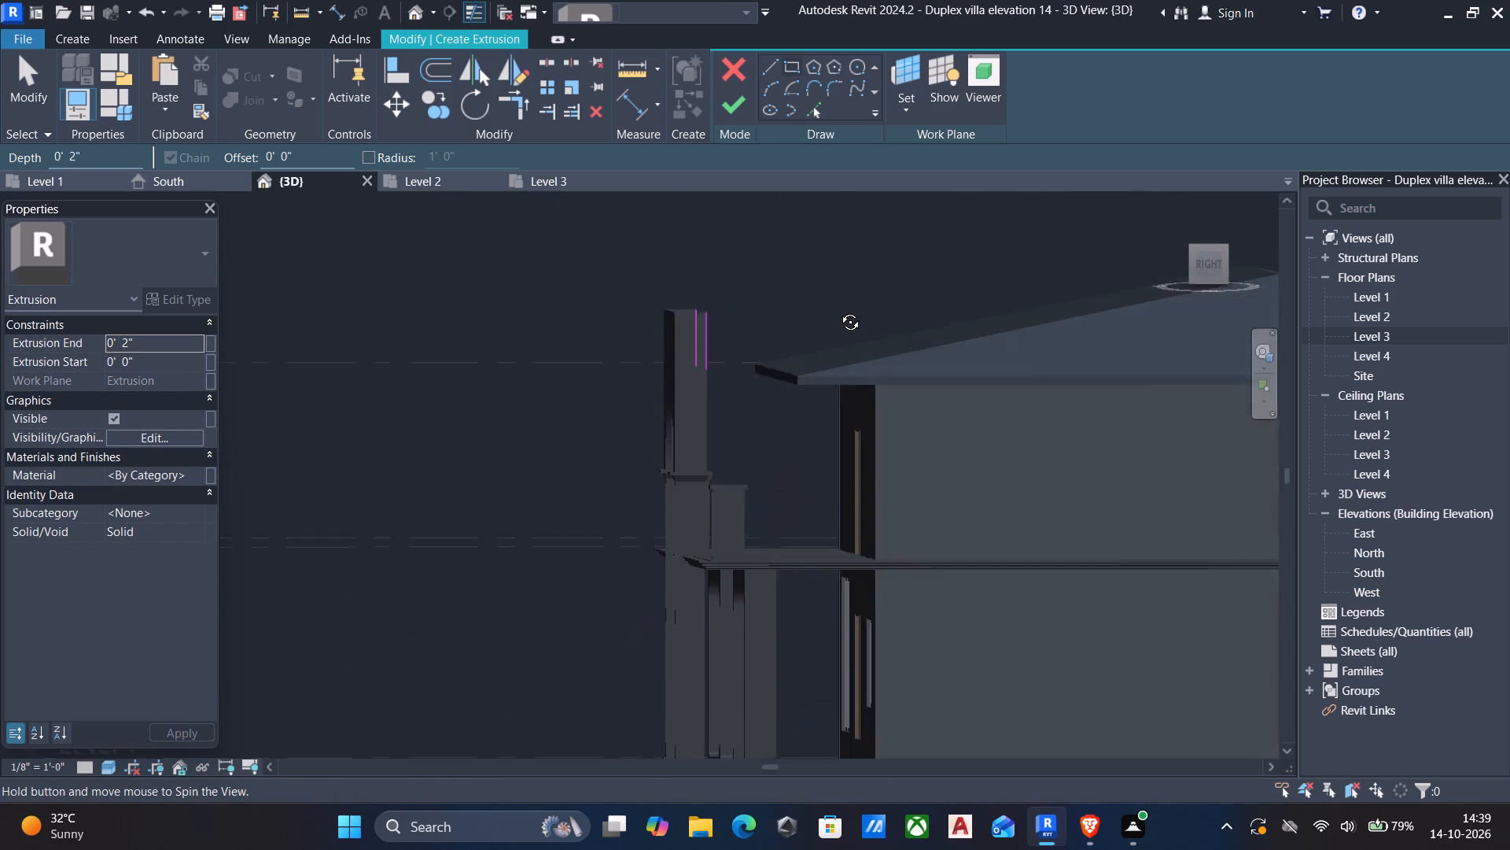
{"action": "middle_click_drag", "start_coordinate": [838, 310], "coordinate": [839, 305]}
{"action": "key", "text": "Escape"}
{"action": "left_click", "coordinate": [1206, 266]}
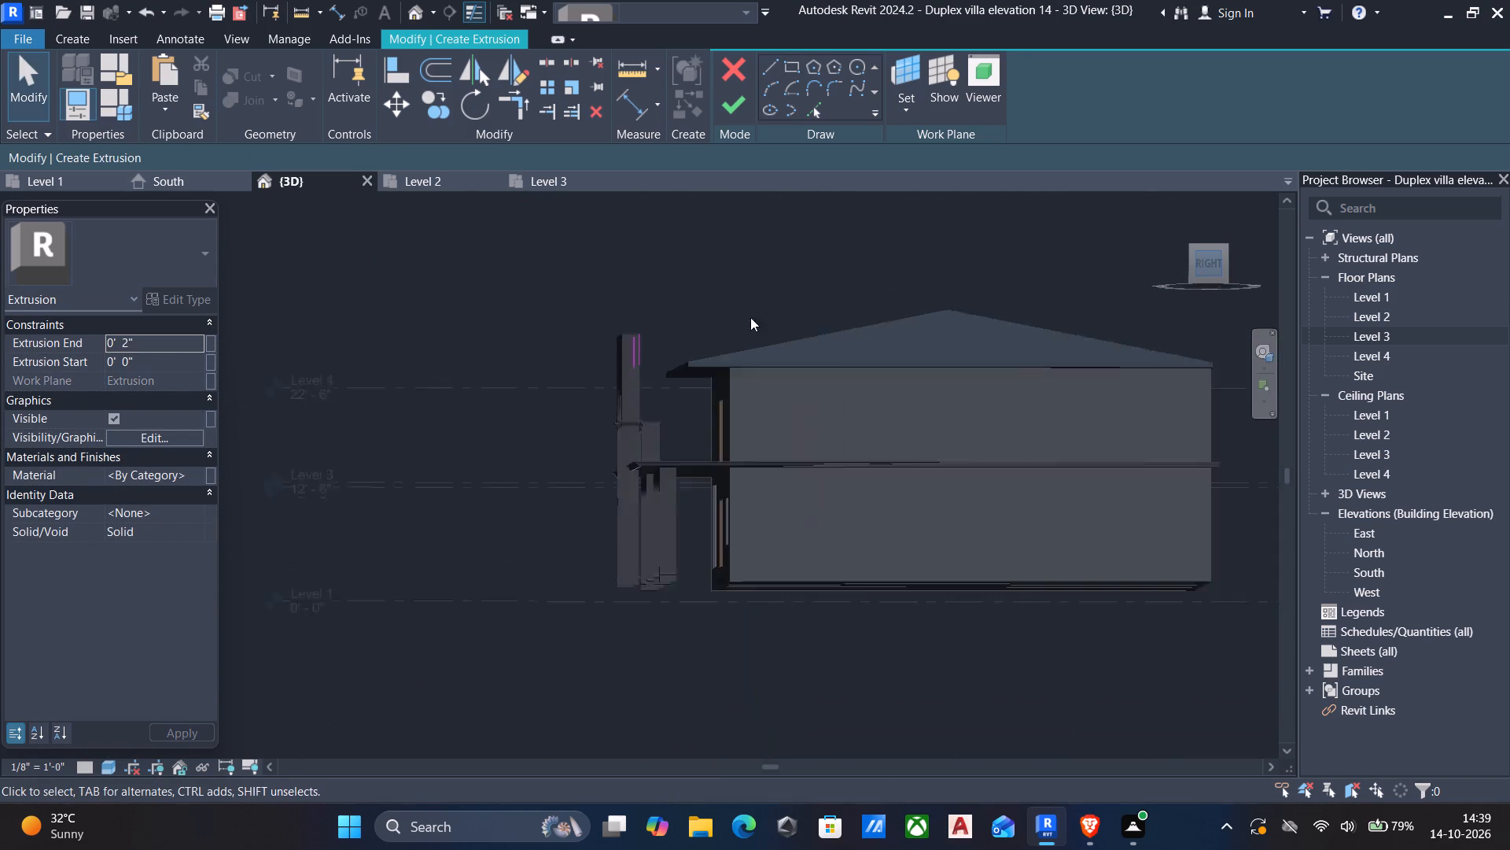
{"action": "scroll", "coordinate": [536, 428], "scroll_direction": "up", "scroll_amount": 11}
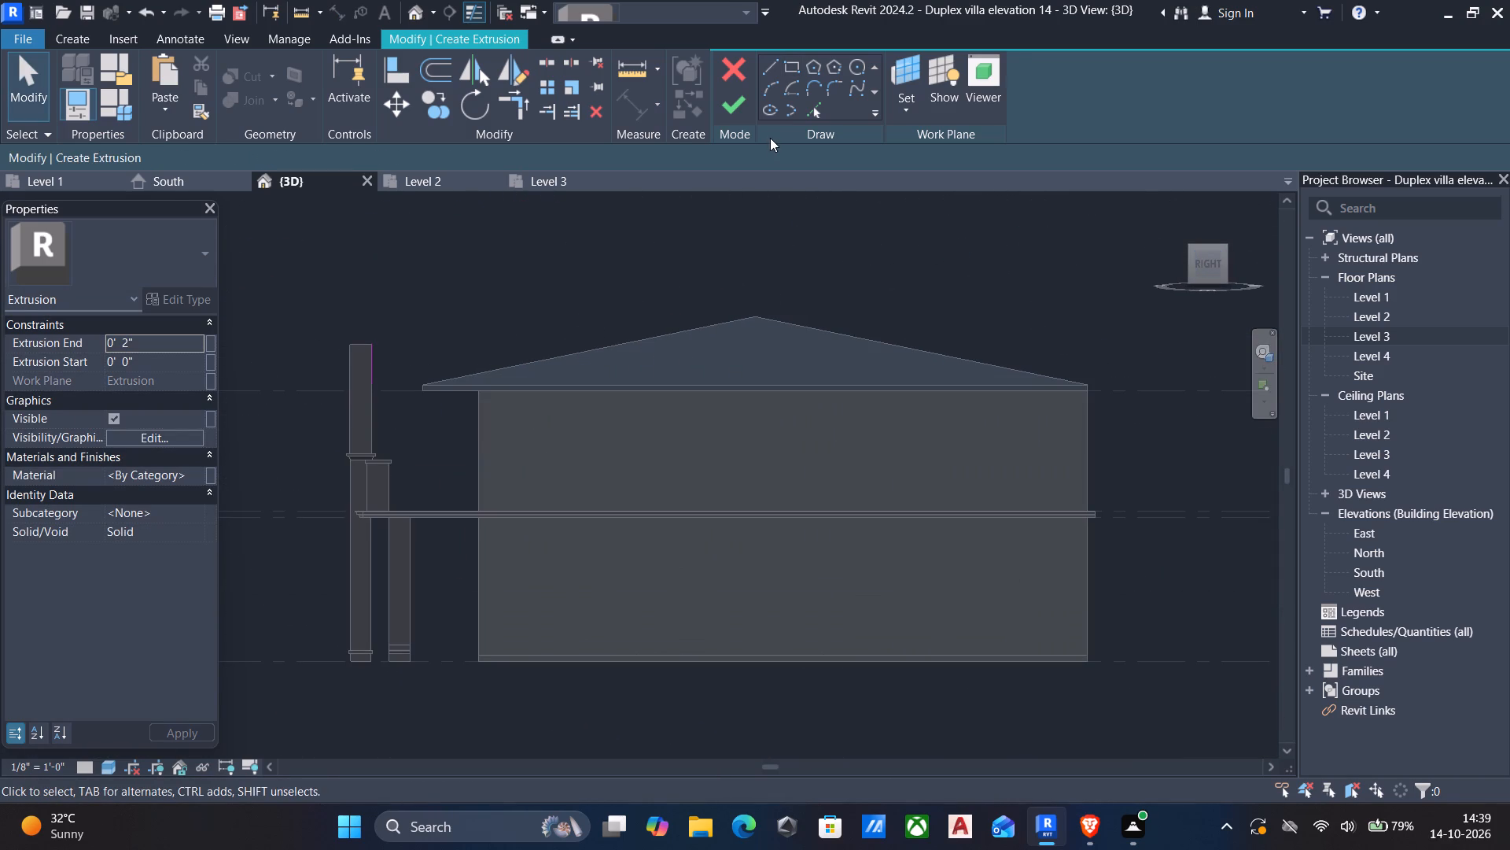
{"action": "left_click", "coordinate": [731, 103]}
In the right-side view, stretch the new extrusion's lower face down to the Level 4 line, flush with the roof eave's underside.
{"action": "scroll", "coordinate": [449, 426], "scroll_direction": "up", "scroll_amount": 9}
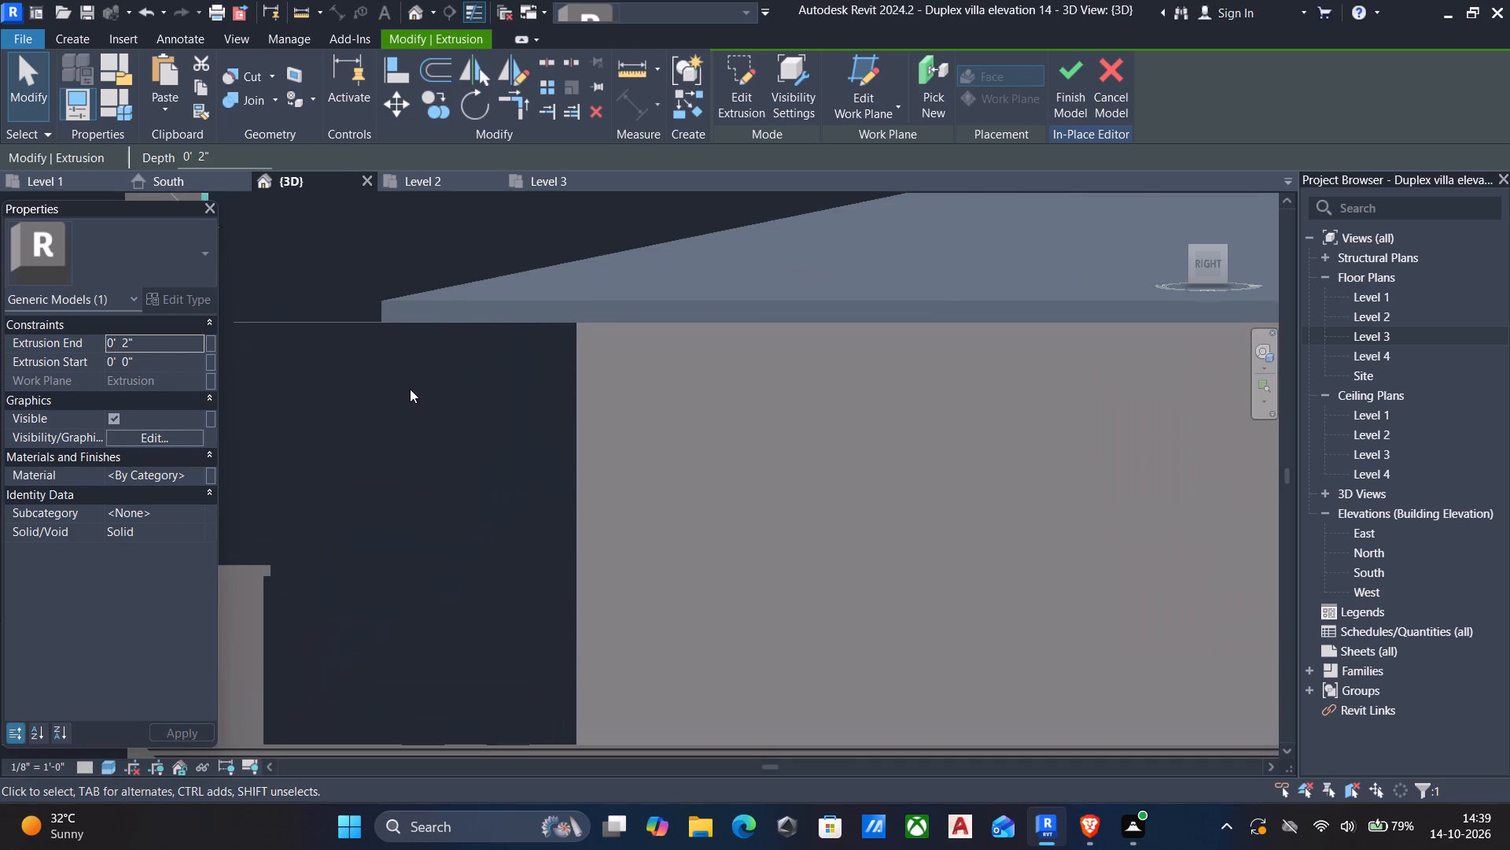
{"action": "middle_click_drag", "start_coordinate": [424, 382], "coordinate": [683, 405]}
{"action": "middle_click_drag", "start_coordinate": [688, 366], "coordinate": [681, 431]}
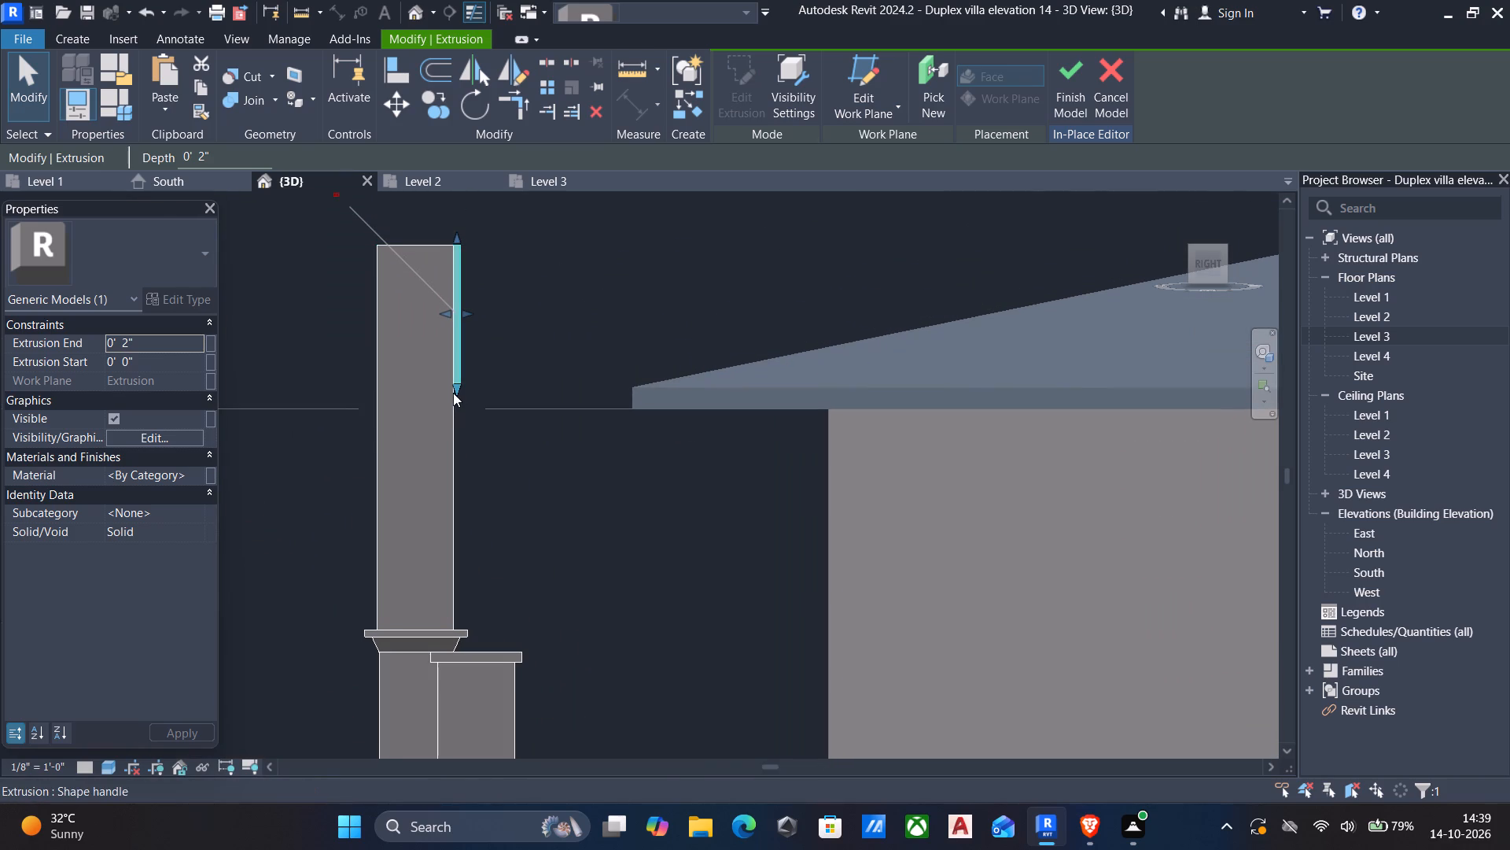
{"action": "left_click_drag", "start_coordinate": [455, 386], "coordinate": [458, 409]}
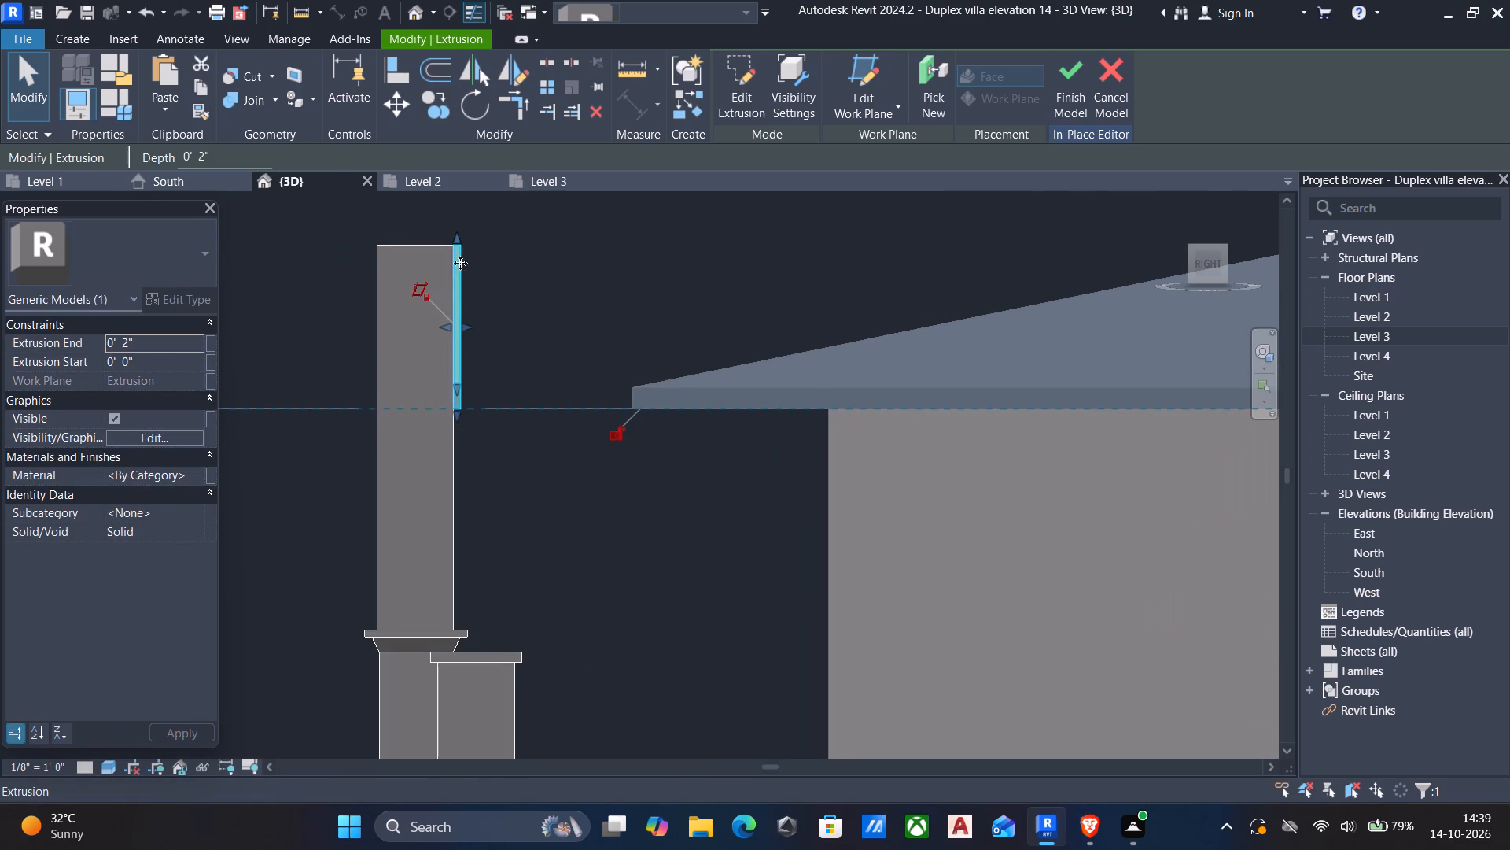
Stretch the extrusion's rear face back into the sloping main roof, about 8' 2" deep.
{"action": "left_click_drag", "start_coordinate": [461, 322], "coordinate": [602, 322]}
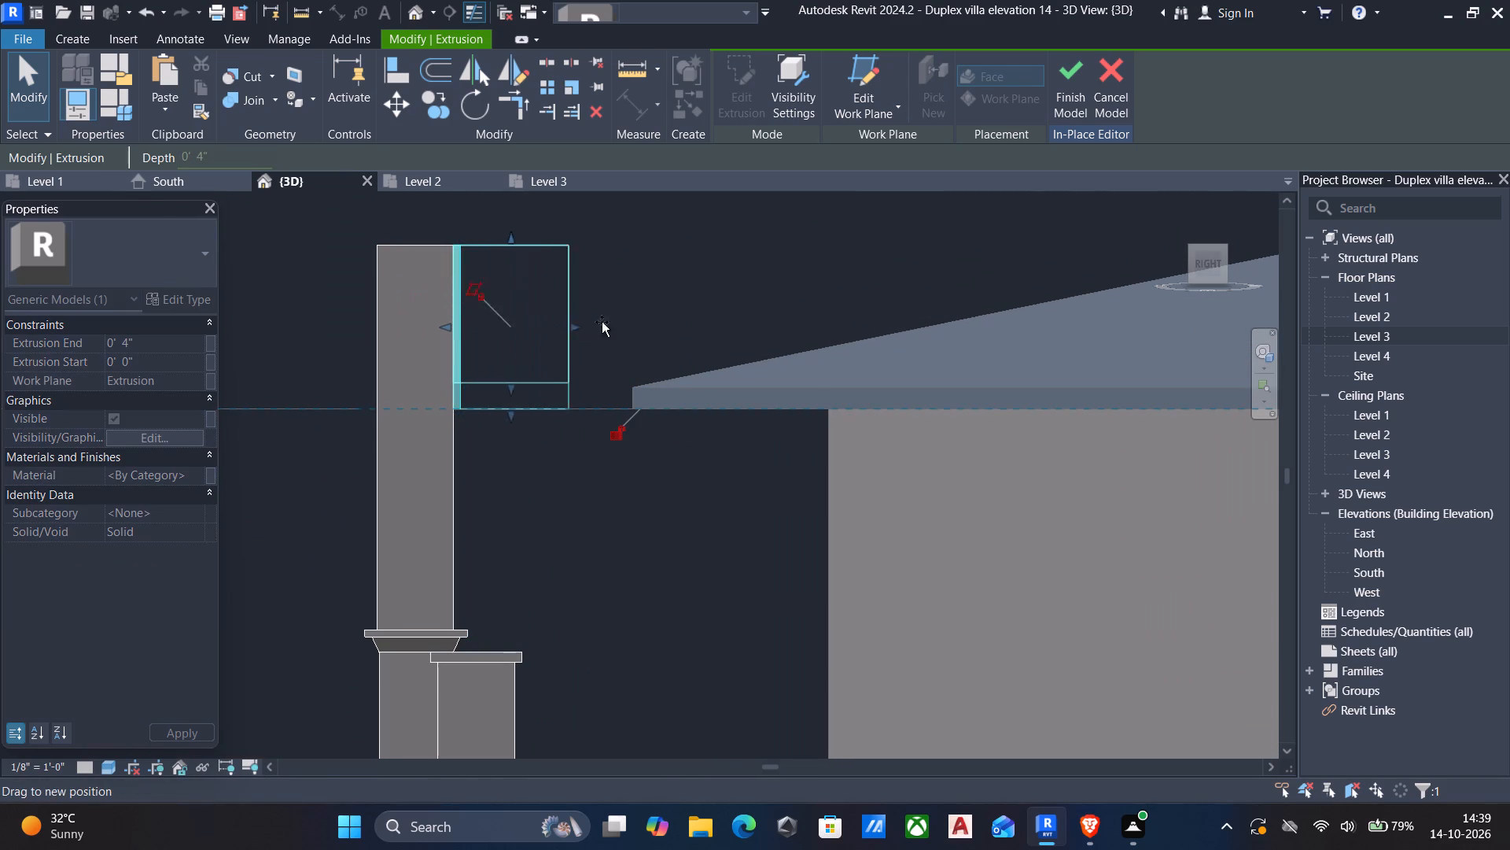
{"action": "left_click_drag", "start_coordinate": [602, 322], "coordinate": [797, 319]}
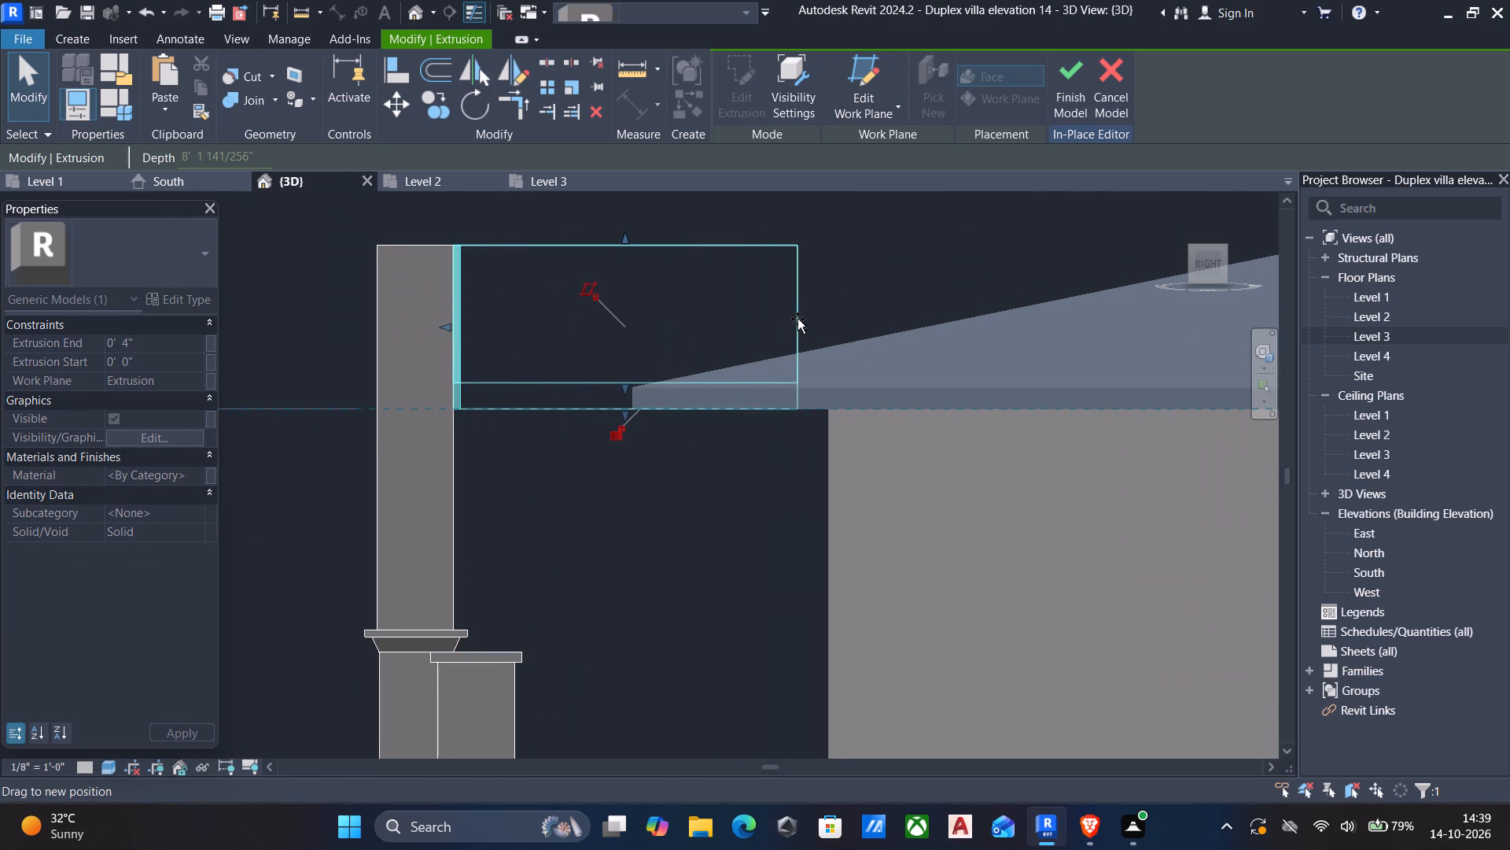
{"action": "left_click_drag", "start_coordinate": [797, 319], "coordinate": [799, 319]}
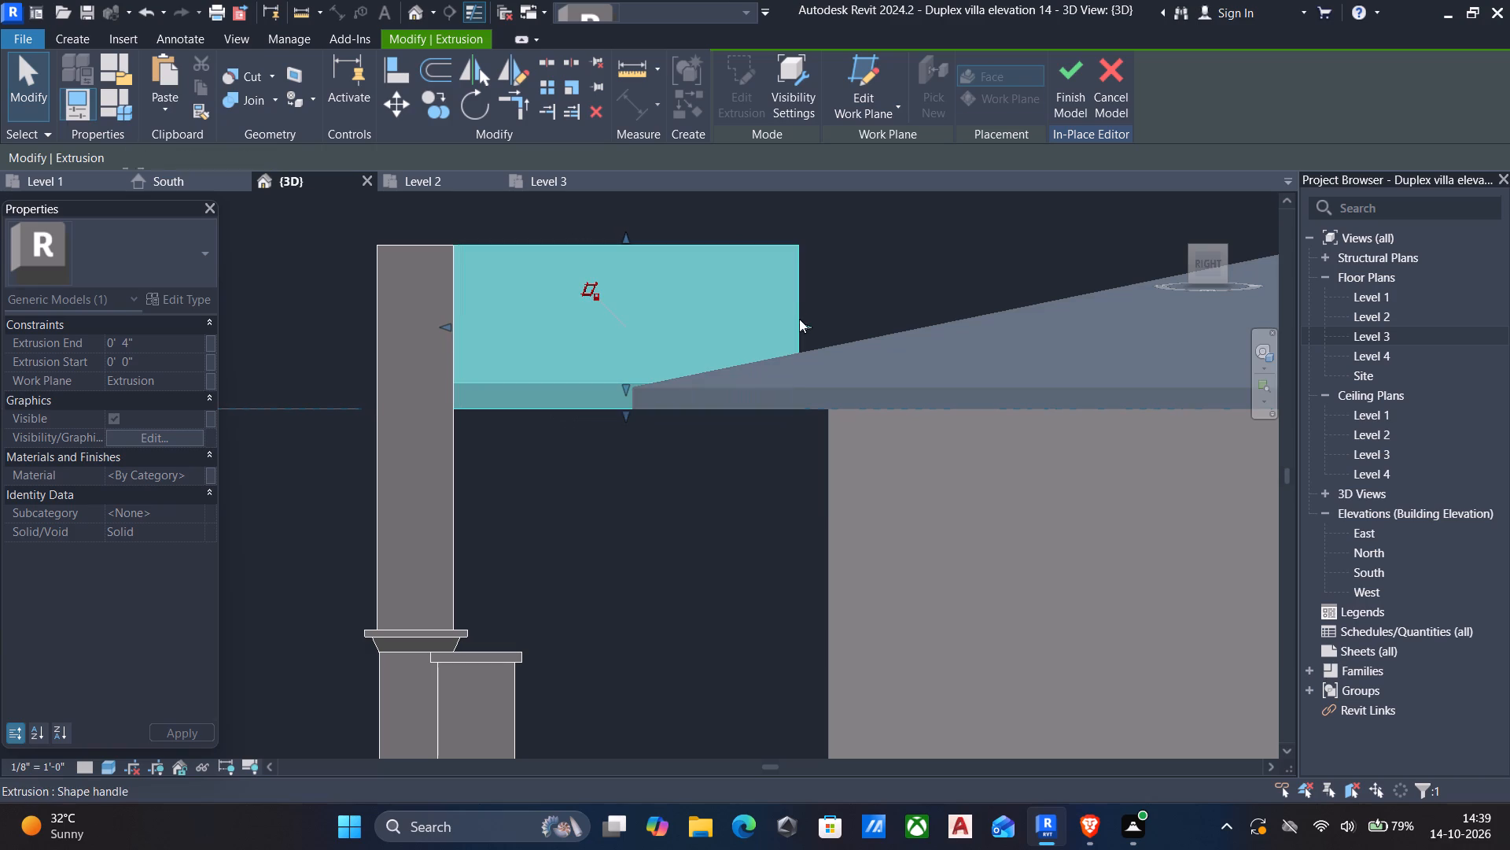
{"action": "key", "text": "Escape"}
{"action": "scroll", "coordinate": [786, 347], "scroll_direction": "down", "scroll_amount": 4}
{"action": "middle_click_drag", "start_coordinate": [787, 378], "coordinate": [848, 415], "text": "shift"}
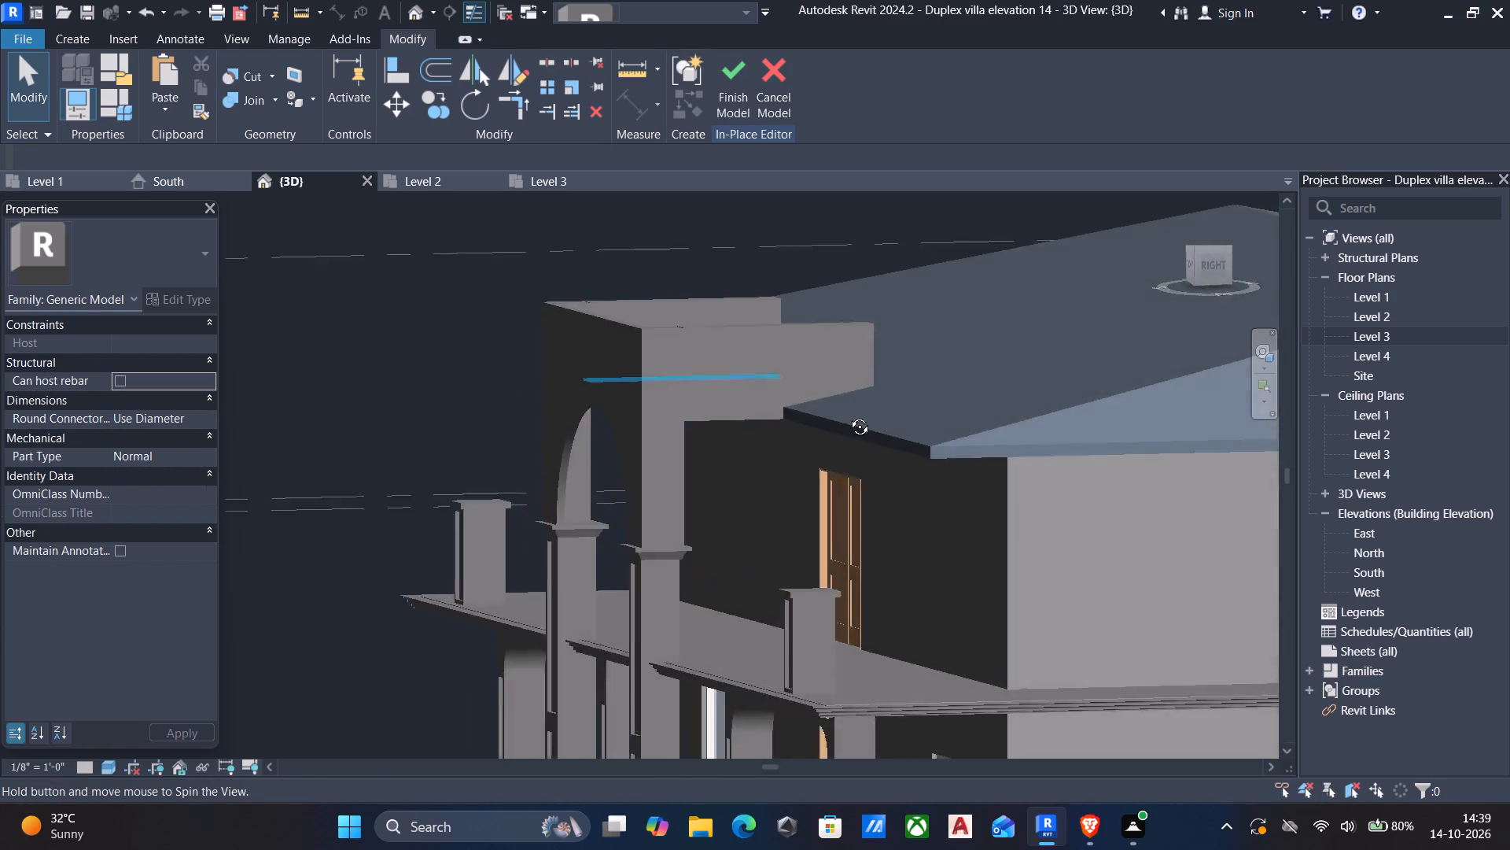
{"action": "middle_click_drag", "start_coordinate": [848, 415], "coordinate": [845, 641], "text": "shift"}
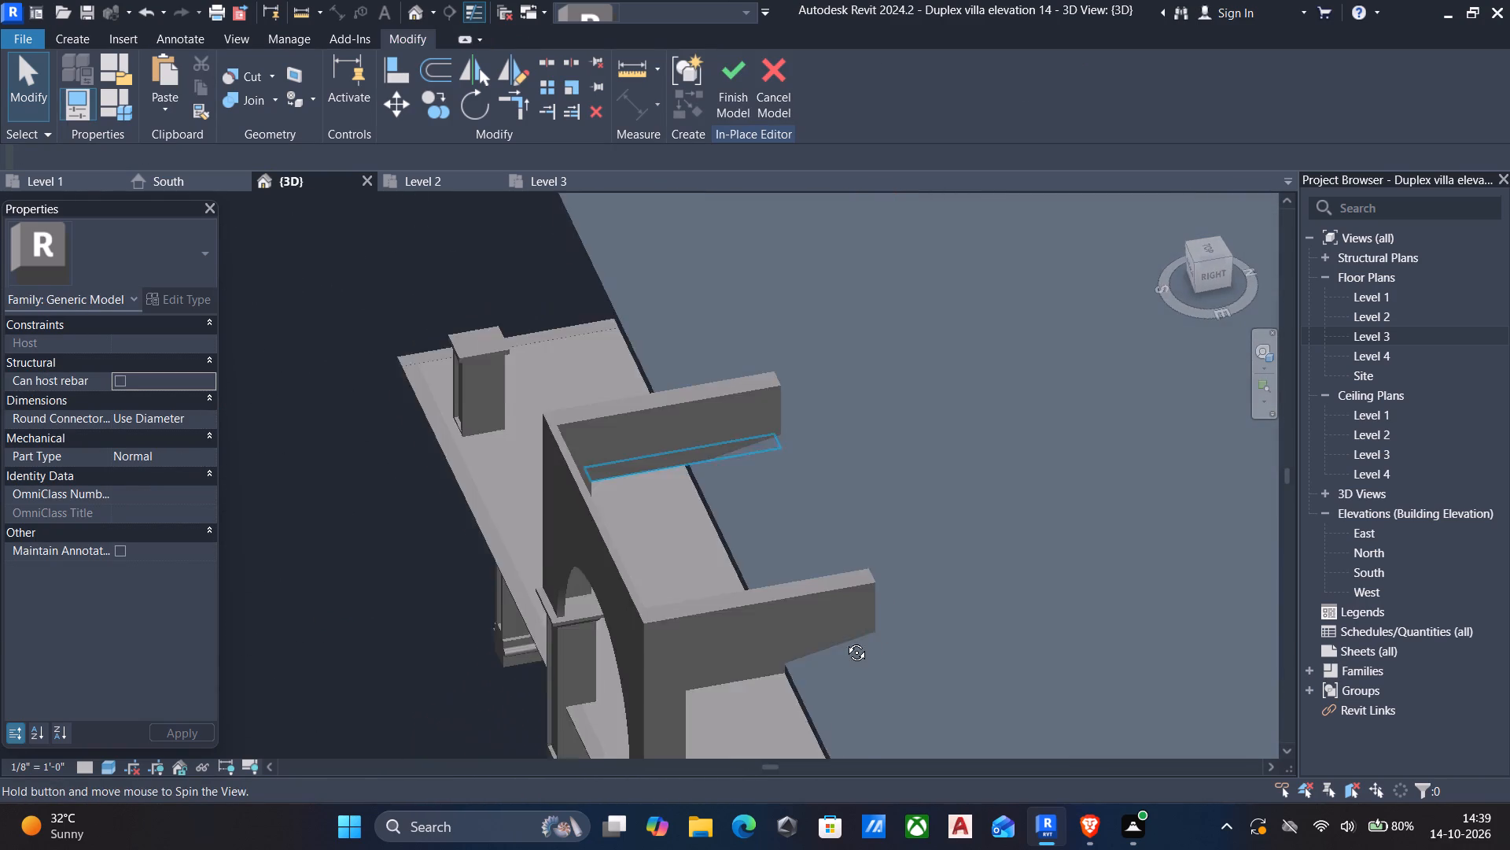
{"action": "middle_click_drag", "start_coordinate": [845, 641], "coordinate": [856, 630], "text": "shift"}
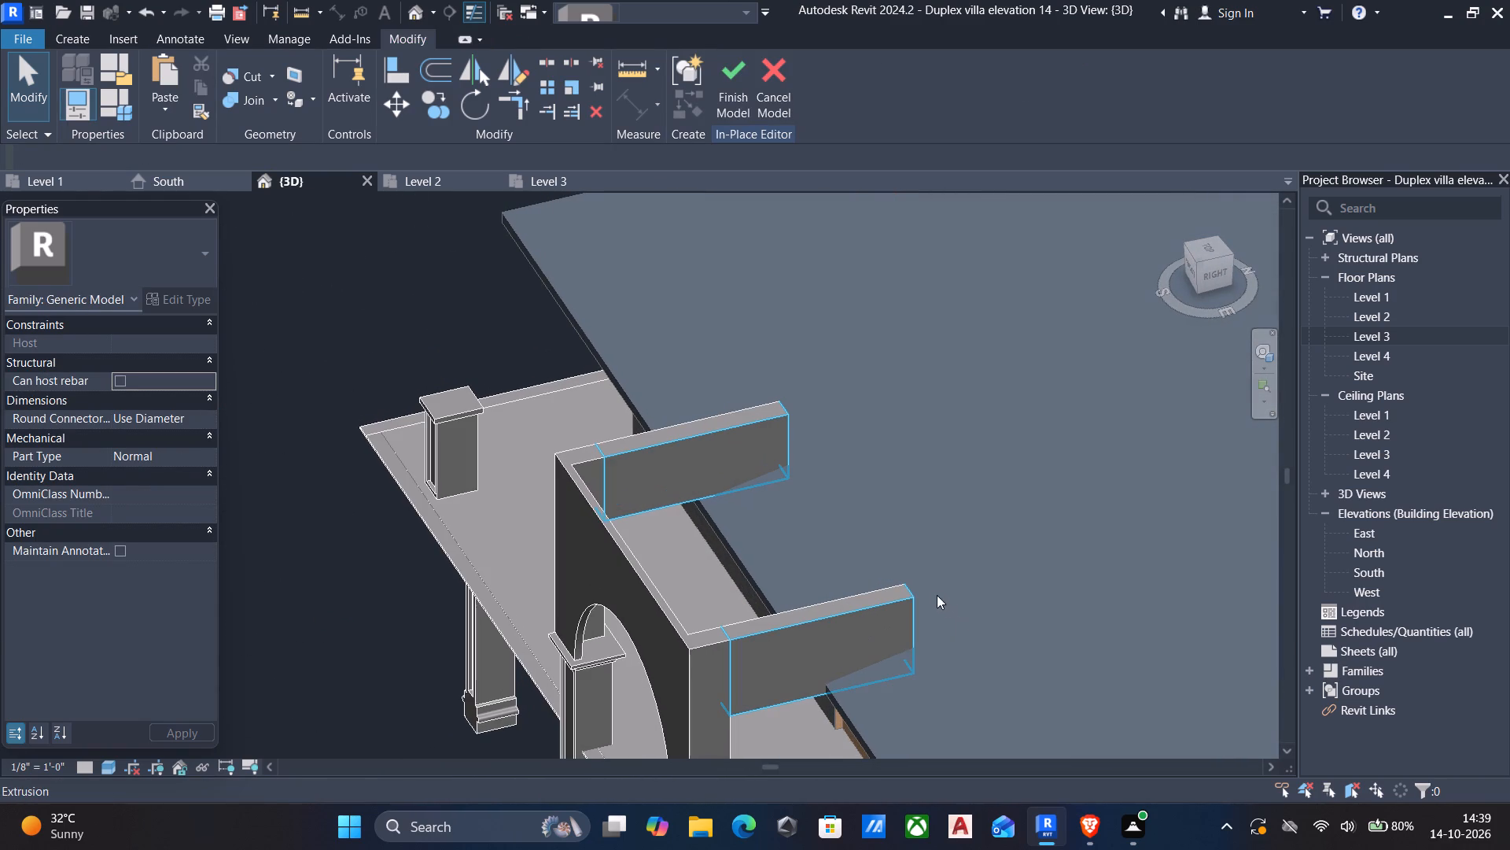
{"action": "middle_click_drag", "start_coordinate": [868, 618], "coordinate": [798, 481]}
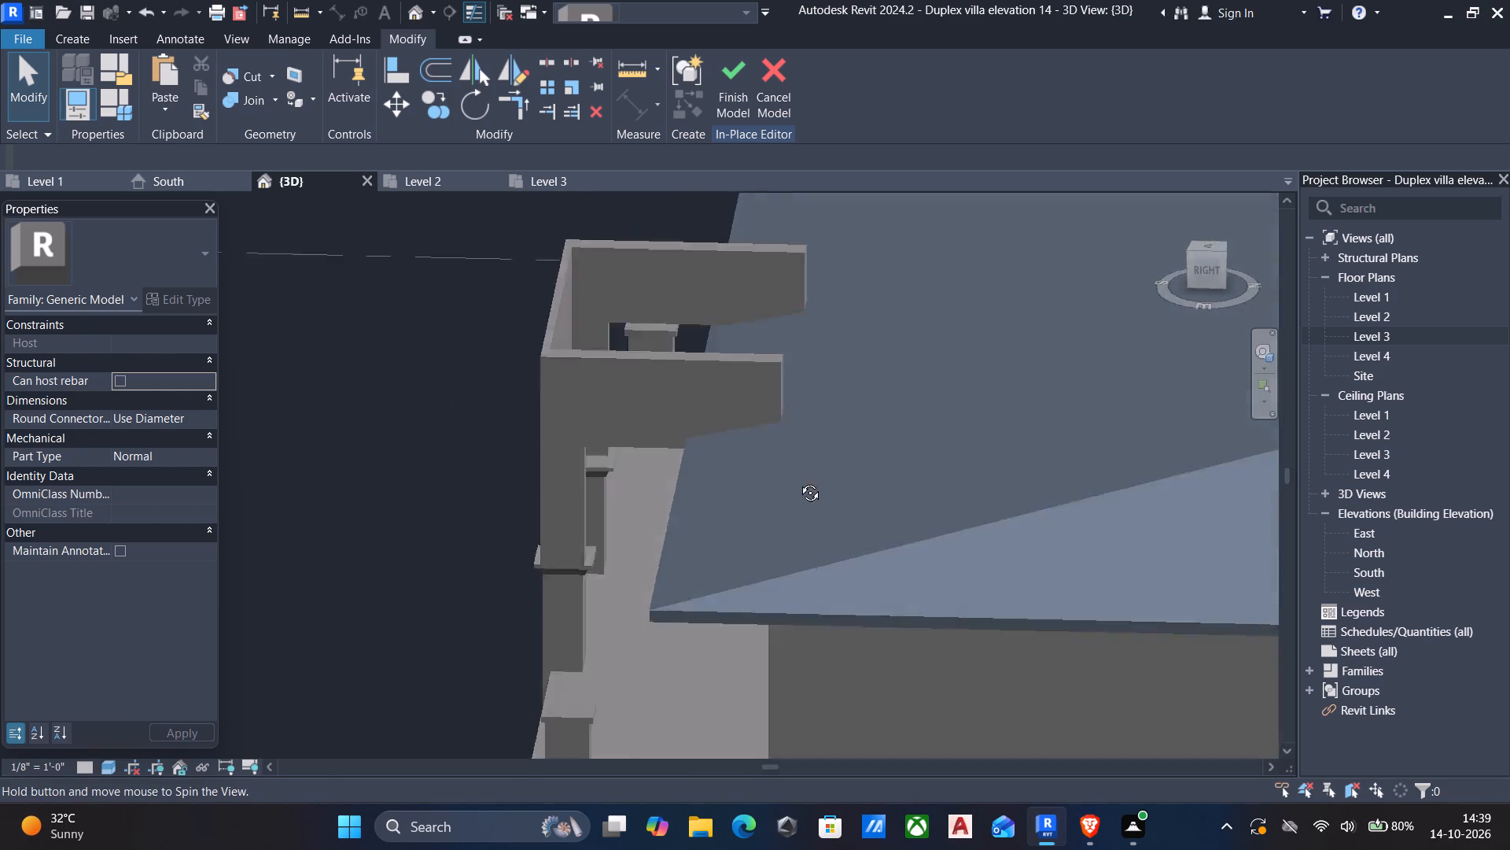
Examine the two wall extensions where they run into the main roof, from below, through the arch and from above.
{"action": "middle_click_drag", "start_coordinate": [798, 481], "coordinate": [841, 309]}
{"action": "scroll", "coordinate": [815, 312], "scroll_direction": "up", "scroll_amount": 3}
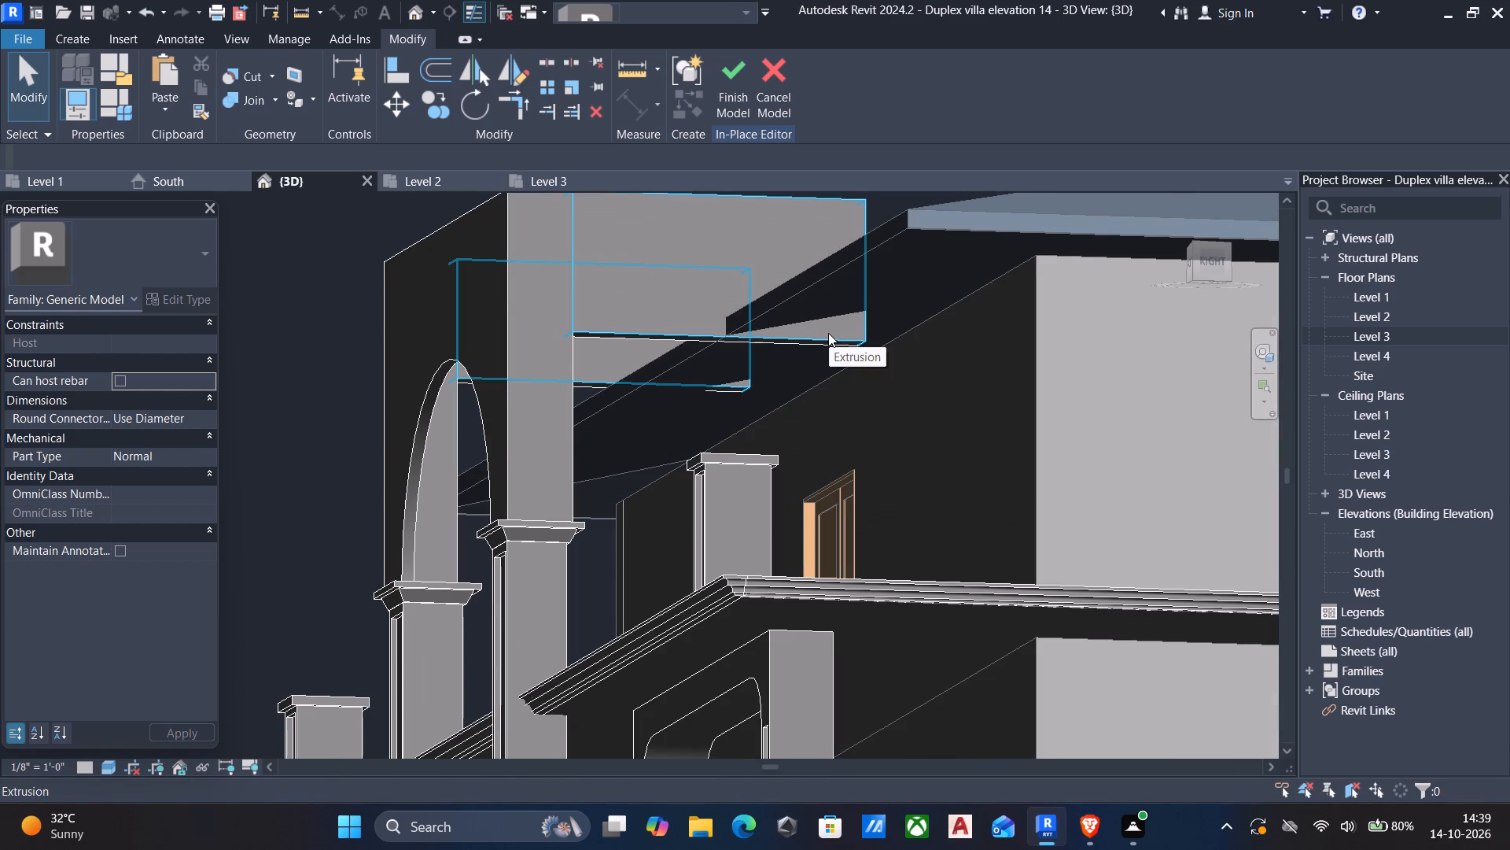
{"action": "left_click", "coordinate": [828, 333]}
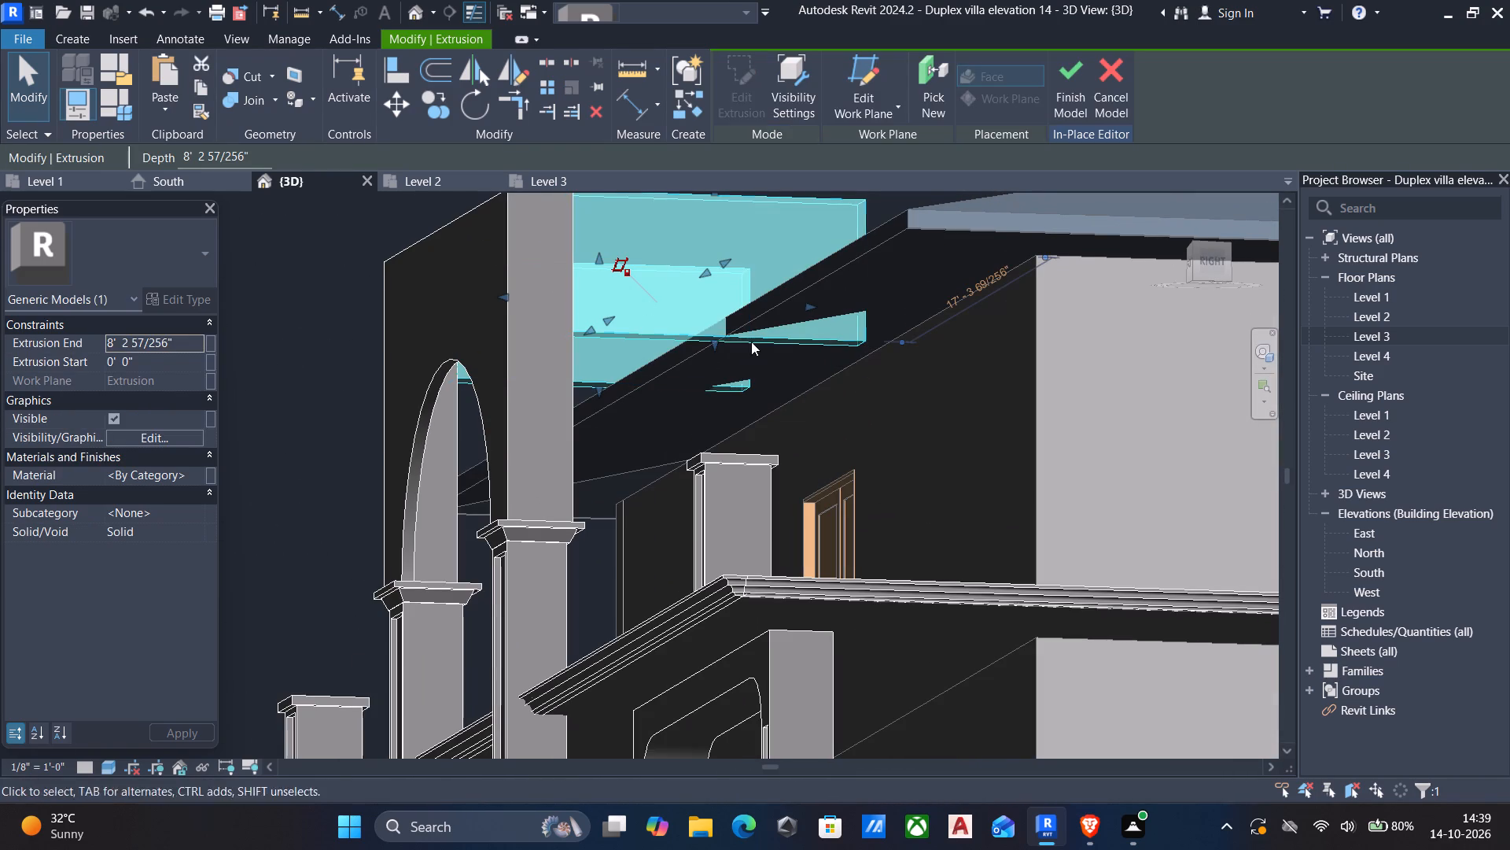
{"action": "key", "text": "Escape"}
{"action": "scroll", "coordinate": [816, 326], "scroll_direction": "up", "scroll_amount": 5}
{"action": "scroll", "coordinate": [798, 388], "scroll_direction": "down", "scroll_amount": 2}
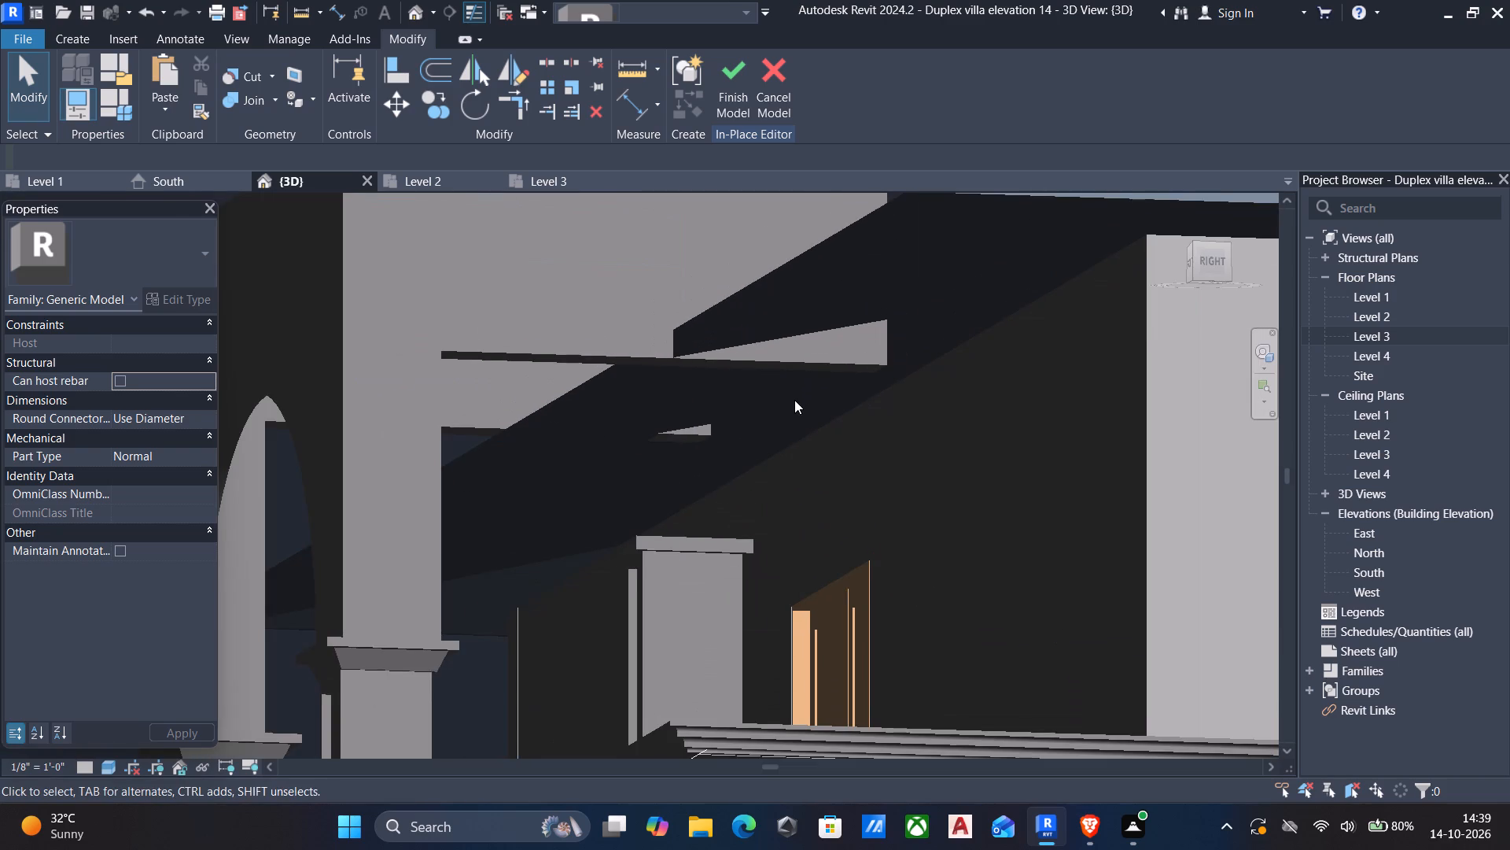
{"action": "middle_click_drag", "start_coordinate": [794, 400], "coordinate": [765, 447], "text": "shift"}
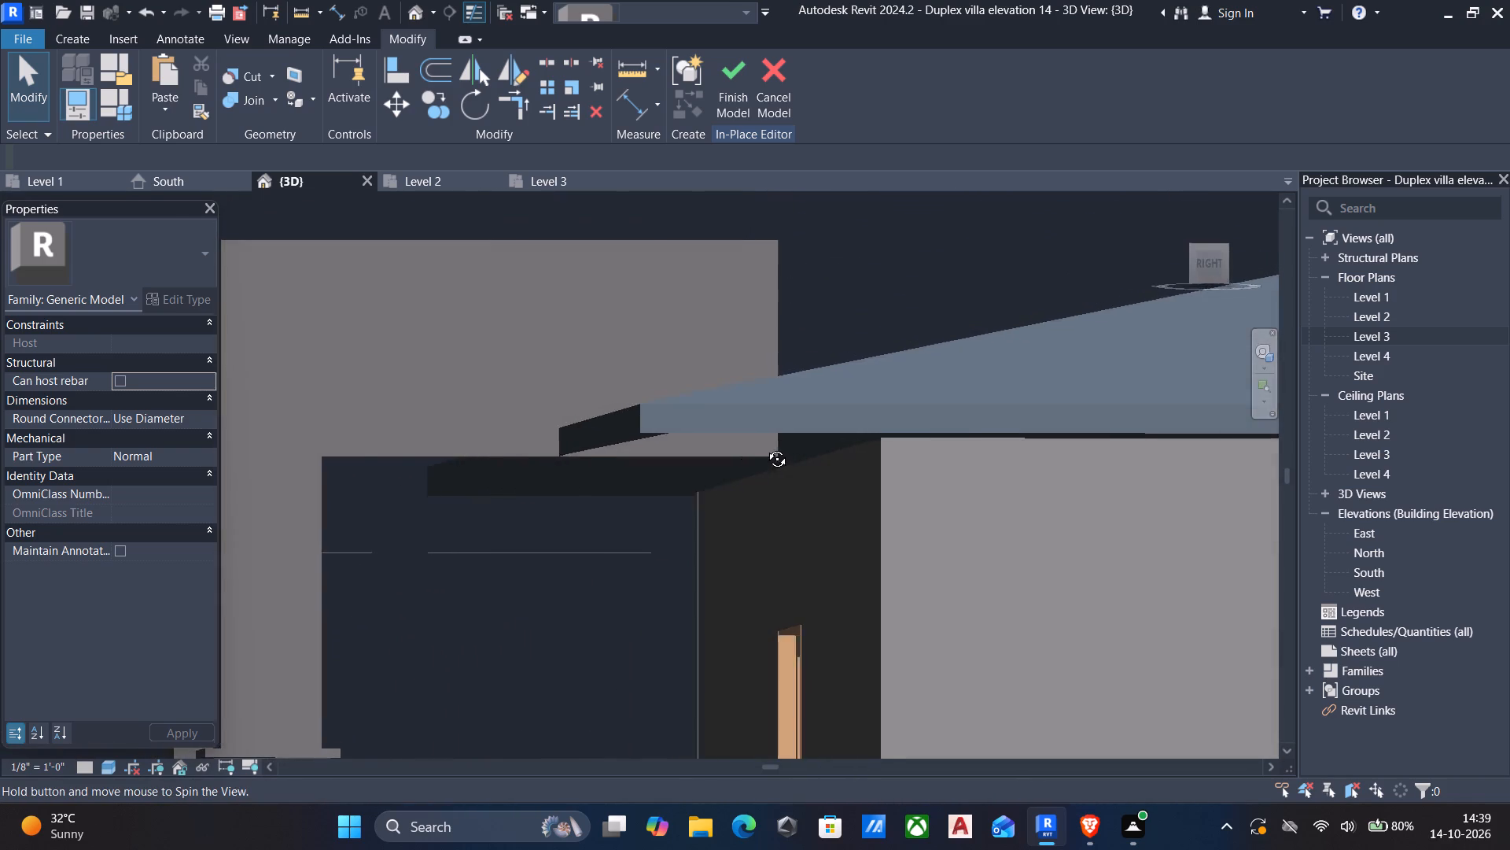
{"action": "middle_click_drag", "start_coordinate": [765, 447], "coordinate": [904, 390], "text": "shift"}
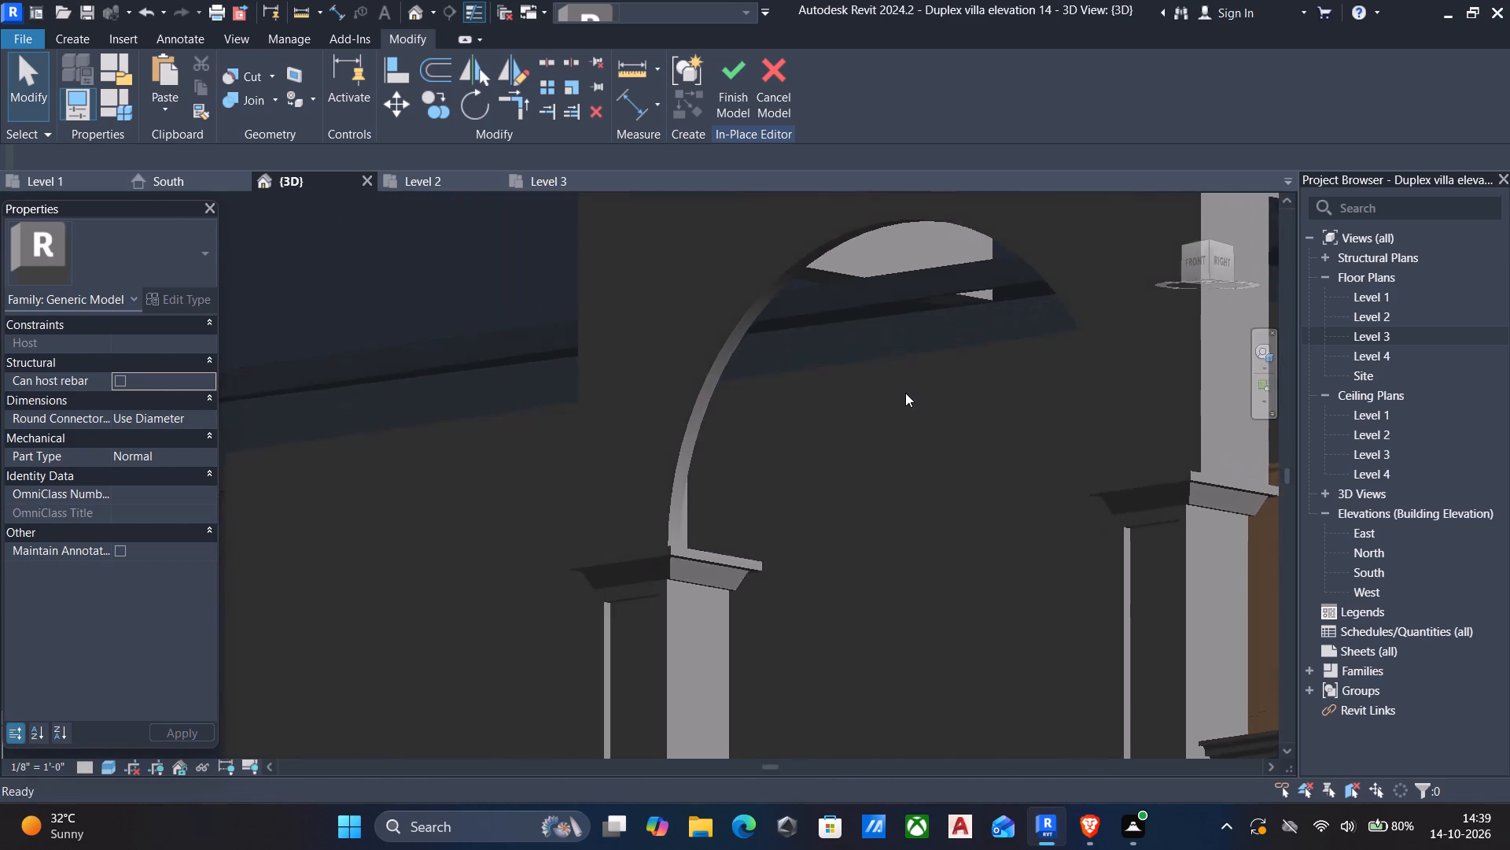
{"action": "scroll", "coordinate": [908, 397], "scroll_direction": "down", "scroll_amount": 5}
{"action": "middle_click_drag", "start_coordinate": [900, 401], "coordinate": [1048, 534], "text": "shift"}
{"action": "scroll", "coordinate": [1048, 534], "scroll_direction": "down", "scroll_amount": 7, "text": "shift"}
{"action": "middle_click_drag", "start_coordinate": [1066, 527], "coordinate": [606, 603]}
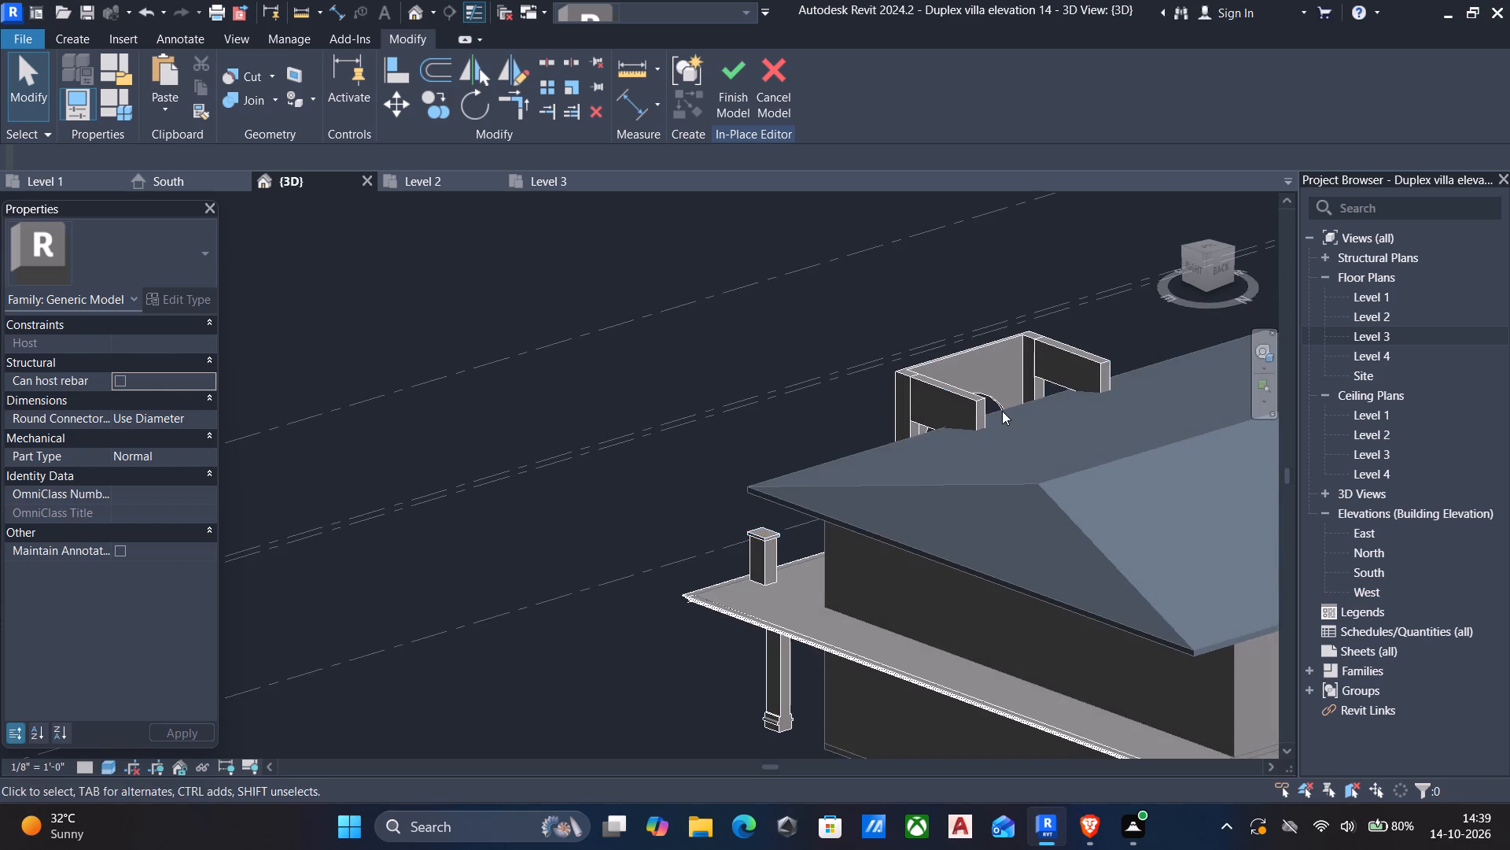
{"action": "scroll", "coordinate": [1003, 411], "scroll_direction": "up", "scroll_amount": 5}
{"action": "scroll", "coordinate": [1033, 412], "scroll_direction": "down", "scroll_amount": 4}
{"action": "middle_click_drag", "start_coordinate": [951, 477], "coordinate": [1018, 464], "text": "shift"}
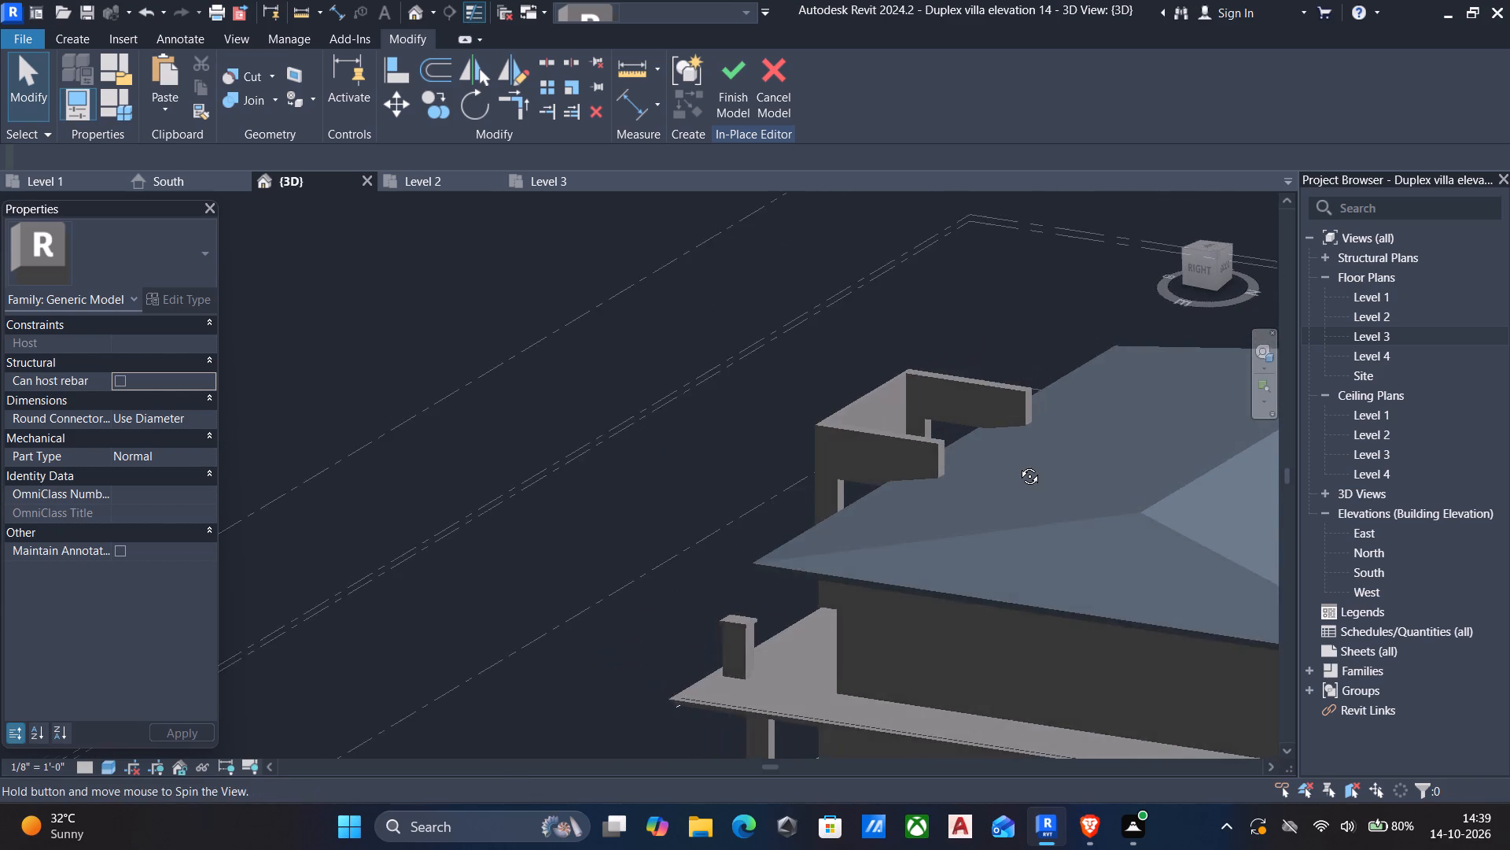
{"action": "middle_click_drag", "start_coordinate": [1018, 464], "coordinate": [1052, 608], "text": "shift"}
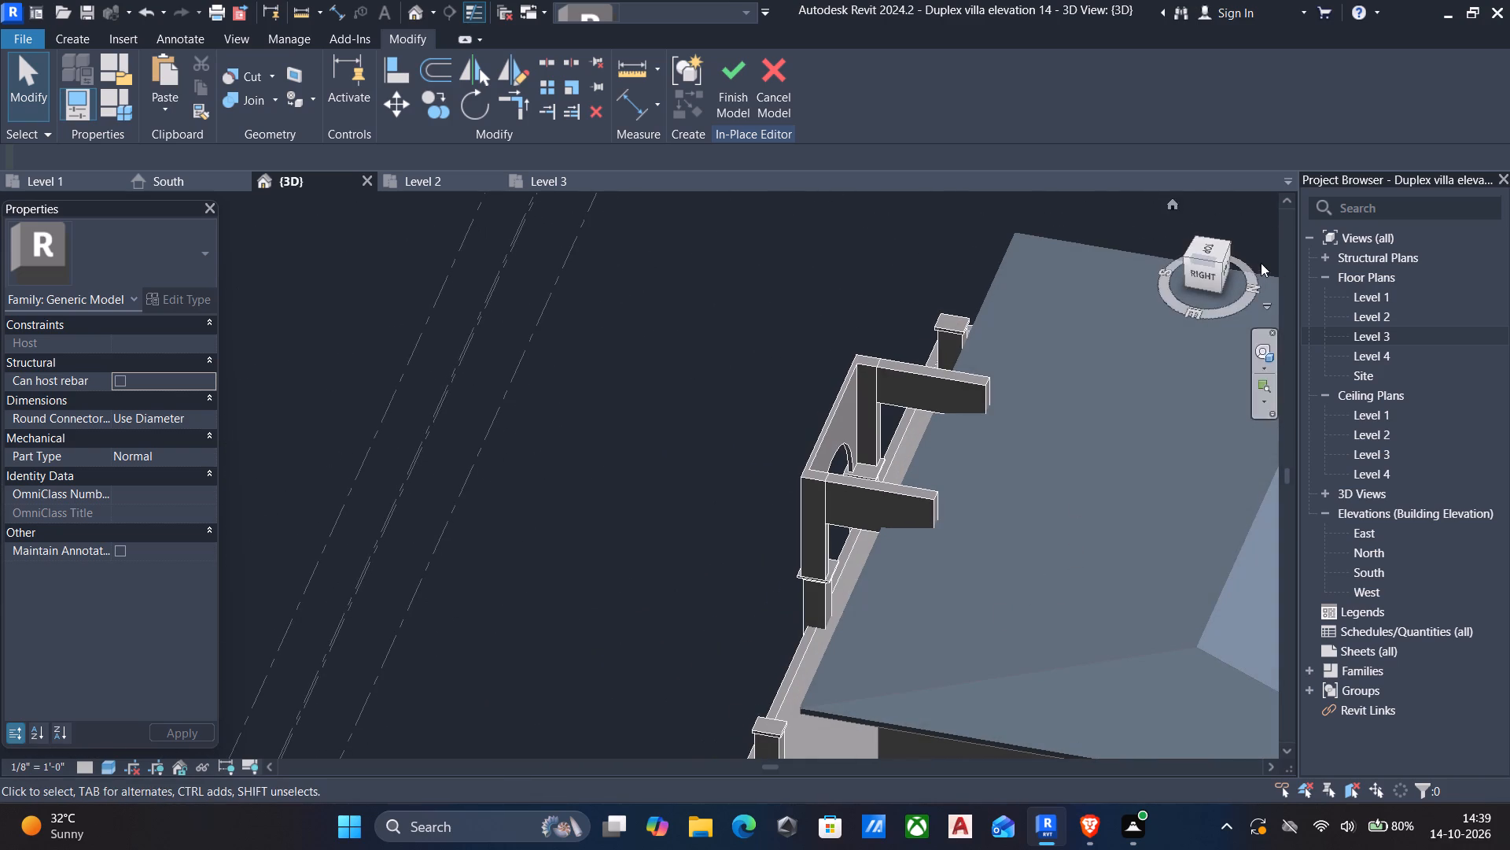
In the front view, stretch the portal block's top face up to just below the main roof ridge, about 10' 11" deep.
{"action": "scroll", "coordinate": [932, 451], "scroll_direction": "down", "scroll_amount": 4}
{"action": "middle_click_drag", "start_coordinate": [900, 479], "coordinate": [1206, 341], "text": "shift"}
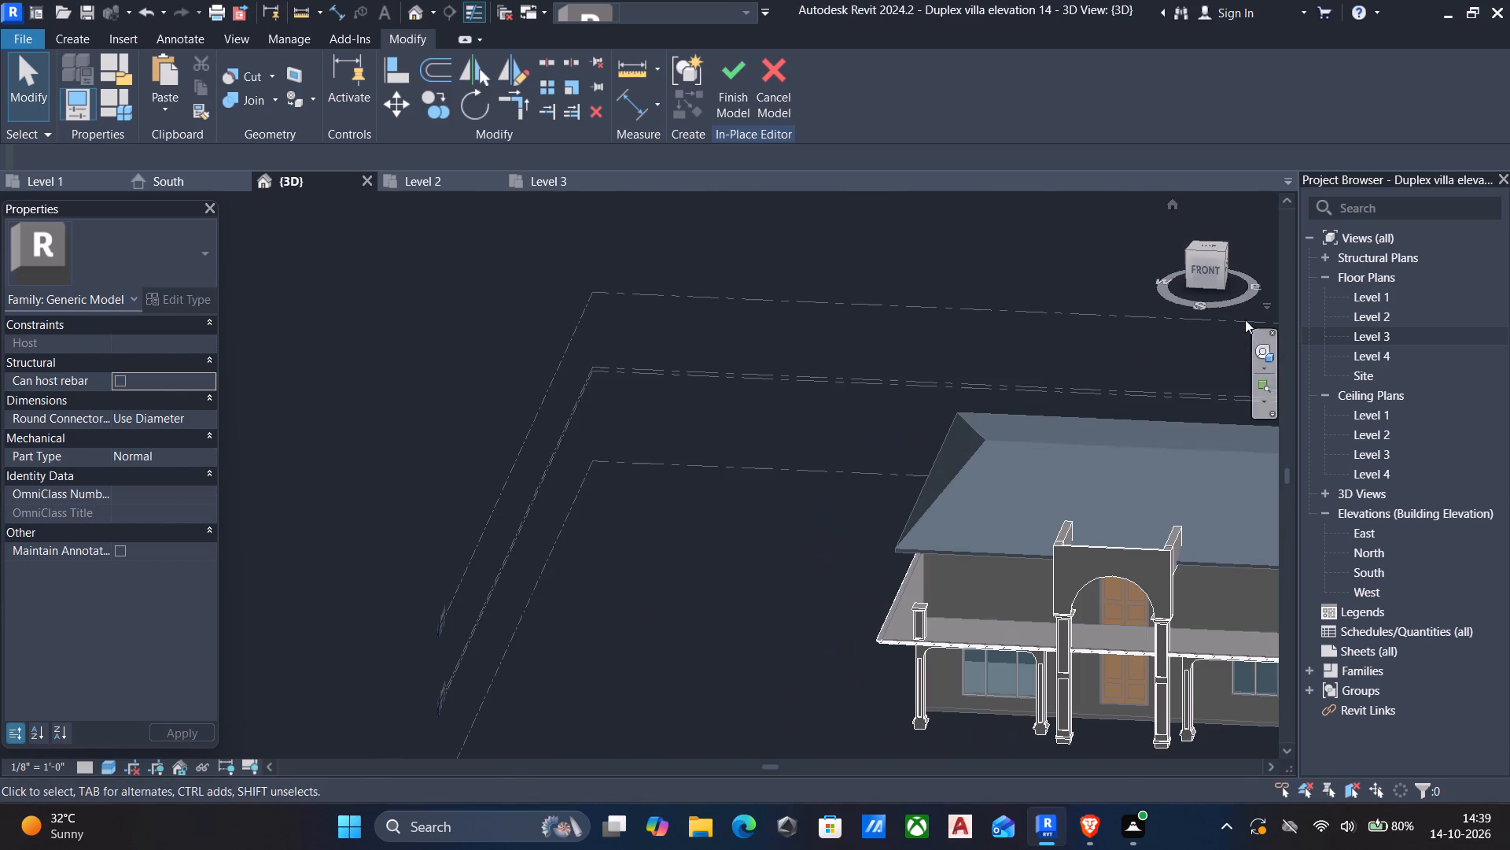
{"action": "left_click", "coordinate": [1202, 265]}
{"action": "scroll", "coordinate": [963, 593], "scroll_direction": "up", "scroll_amount": 4}
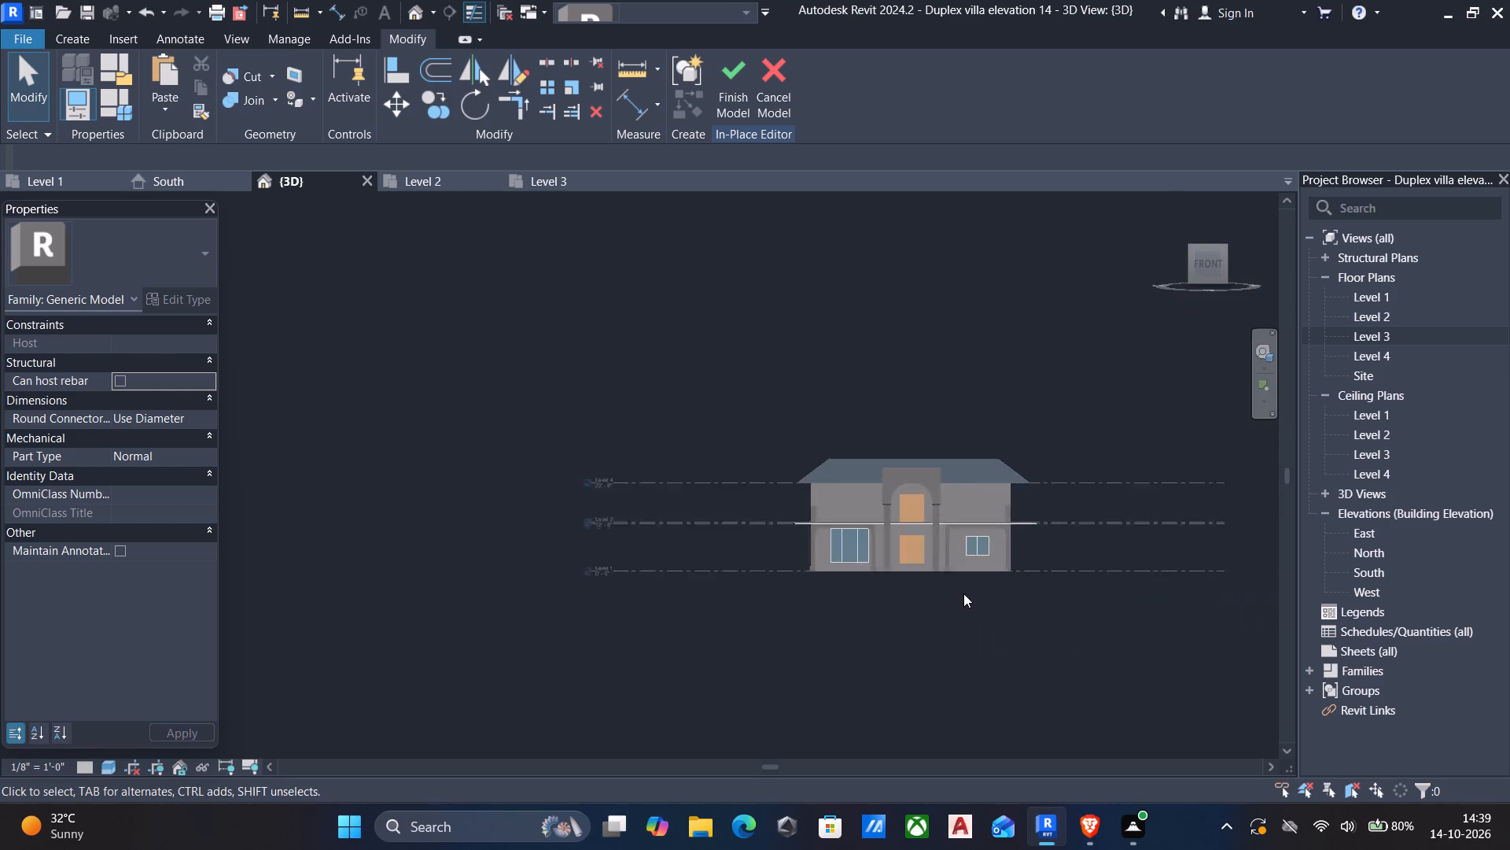
{"action": "scroll", "coordinate": [963, 593], "scroll_direction": "up", "scroll_amount": 2}
{"action": "scroll", "coordinate": [718, 460], "scroll_direction": "up", "scroll_amount": 6}
{"action": "left_click", "coordinate": [594, 331]}
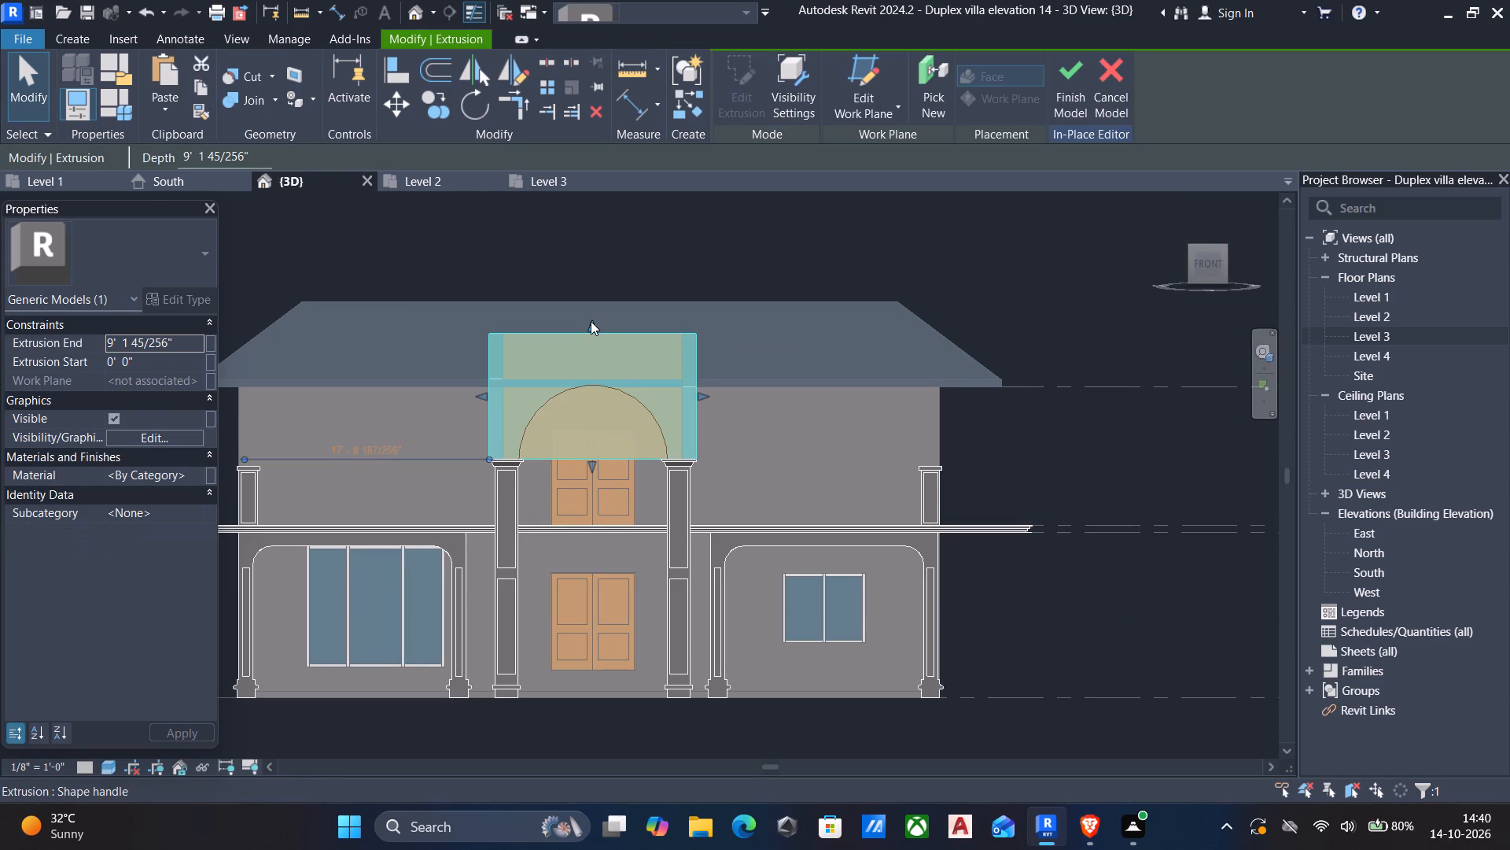
{"action": "left_click_drag", "start_coordinate": [591, 321], "coordinate": [590, 312]}
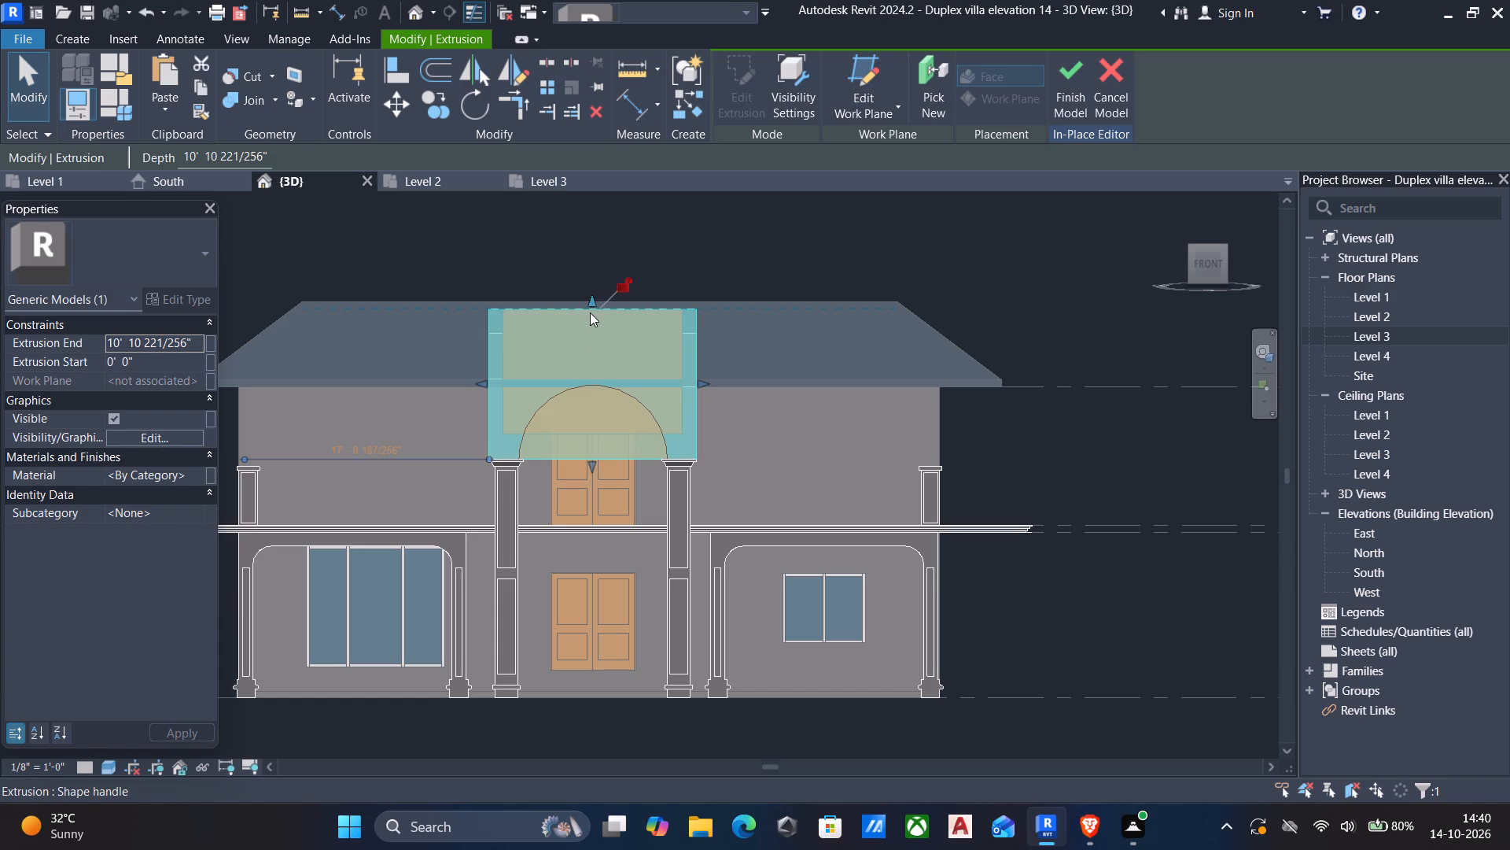
{"action": "key", "text": "Escape"}
Align the top faces of both rear wall extensions with the portal block's raised top face.
{"action": "scroll", "coordinate": [700, 372], "scroll_direction": "down", "scroll_amount": 3}
{"action": "middle_click_drag", "start_coordinate": [721, 383], "coordinate": [458, 491], "text": "shift"}
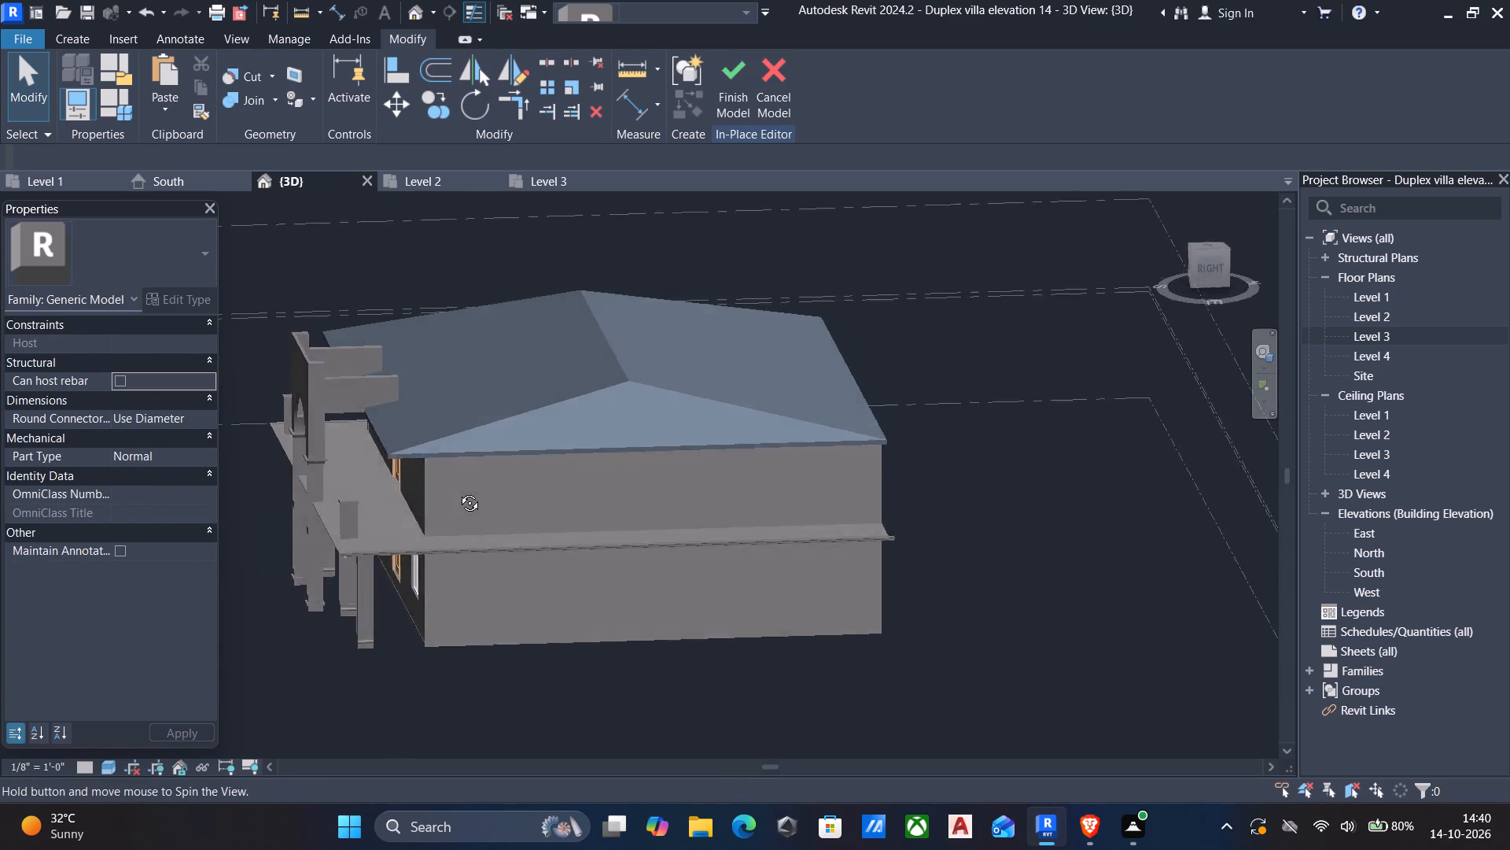
{"action": "middle_click_drag", "start_coordinate": [458, 491], "coordinate": [432, 582], "text": "shift"}
{"action": "left_click", "coordinate": [340, 388]}
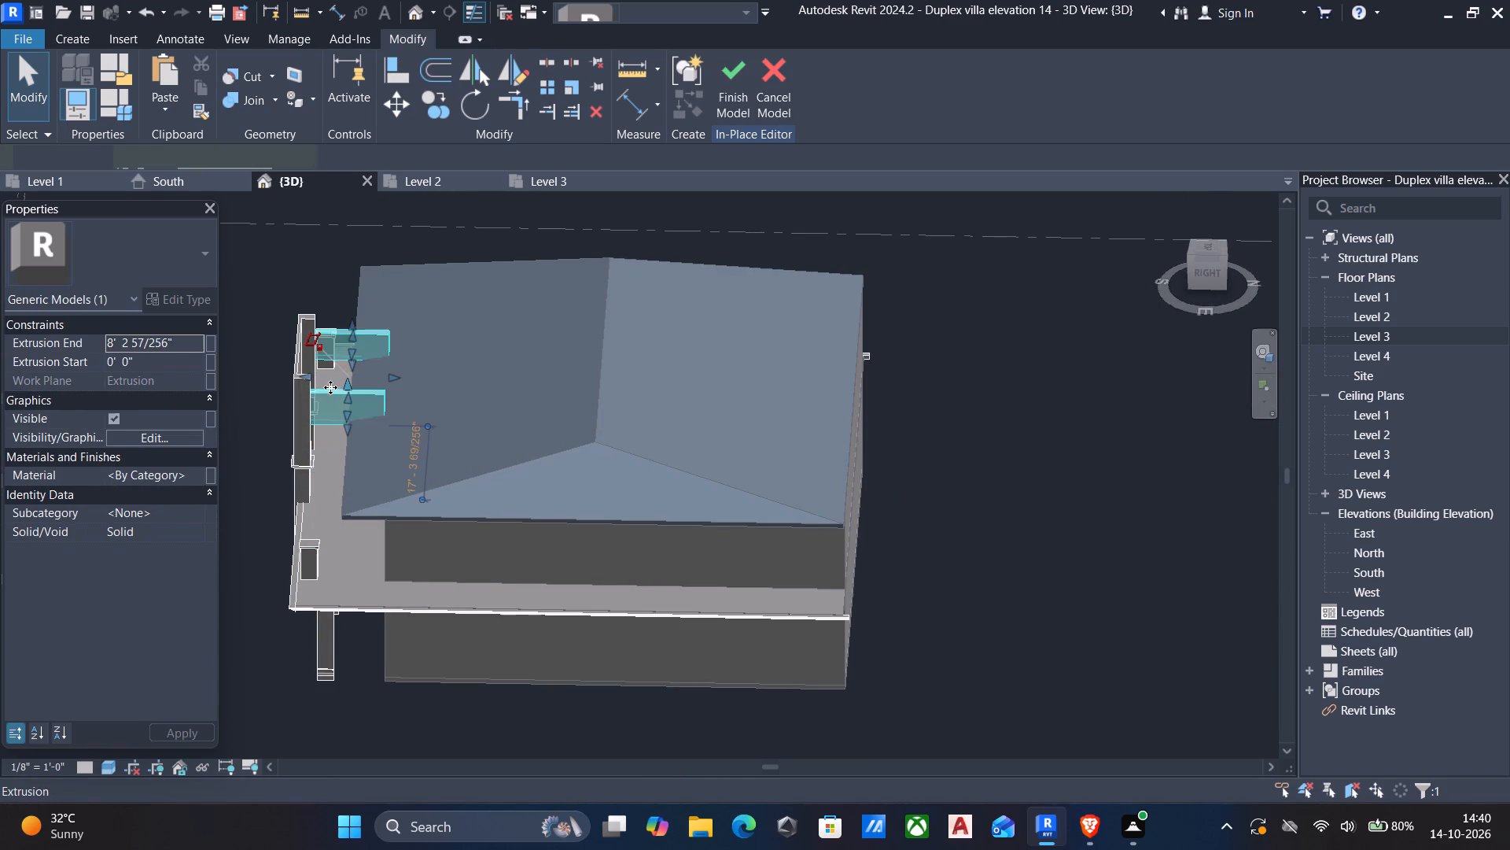
{"action": "type", "text": "al"}
{"action": "scroll", "coordinate": [299, 375], "scroll_direction": "up", "scroll_amount": 4}
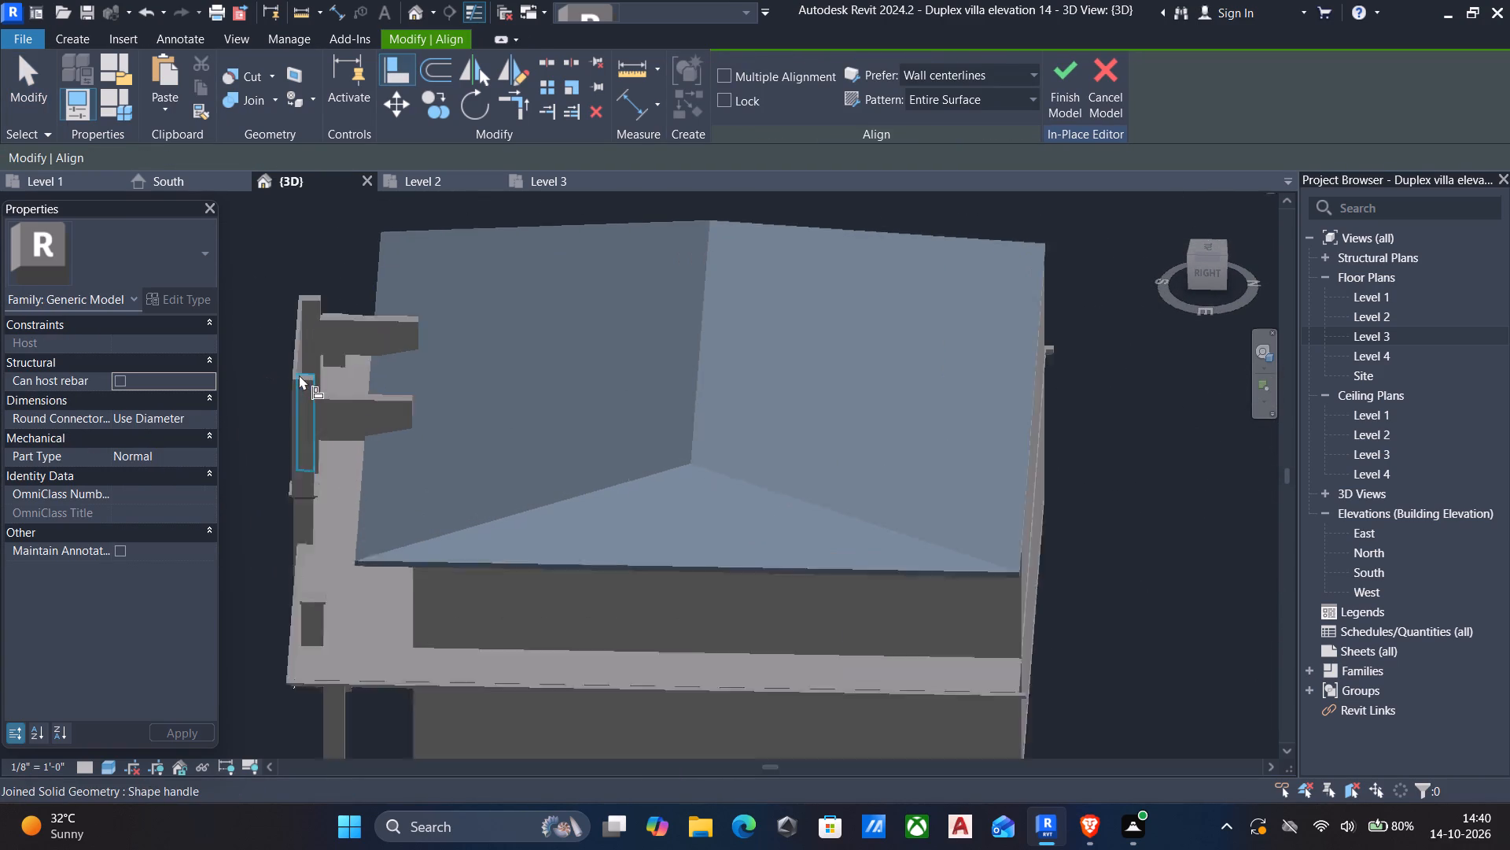
{"action": "scroll", "coordinate": [314, 383], "scroll_direction": "up", "scroll_amount": 1}
{"action": "left_click", "coordinate": [308, 374]}
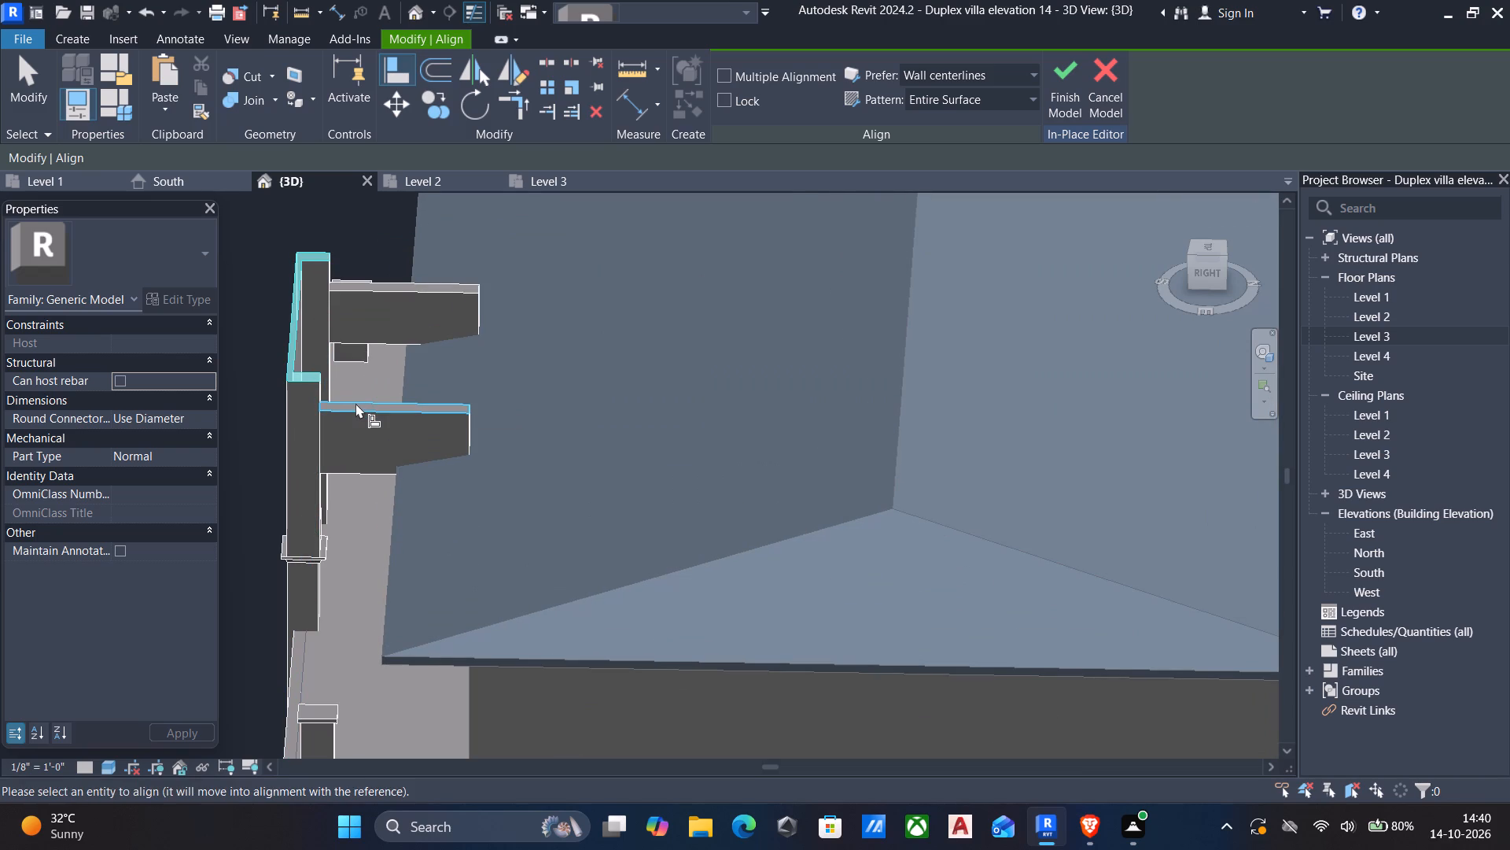
{"action": "left_click", "coordinate": [355, 403], "text": "ctrl"}
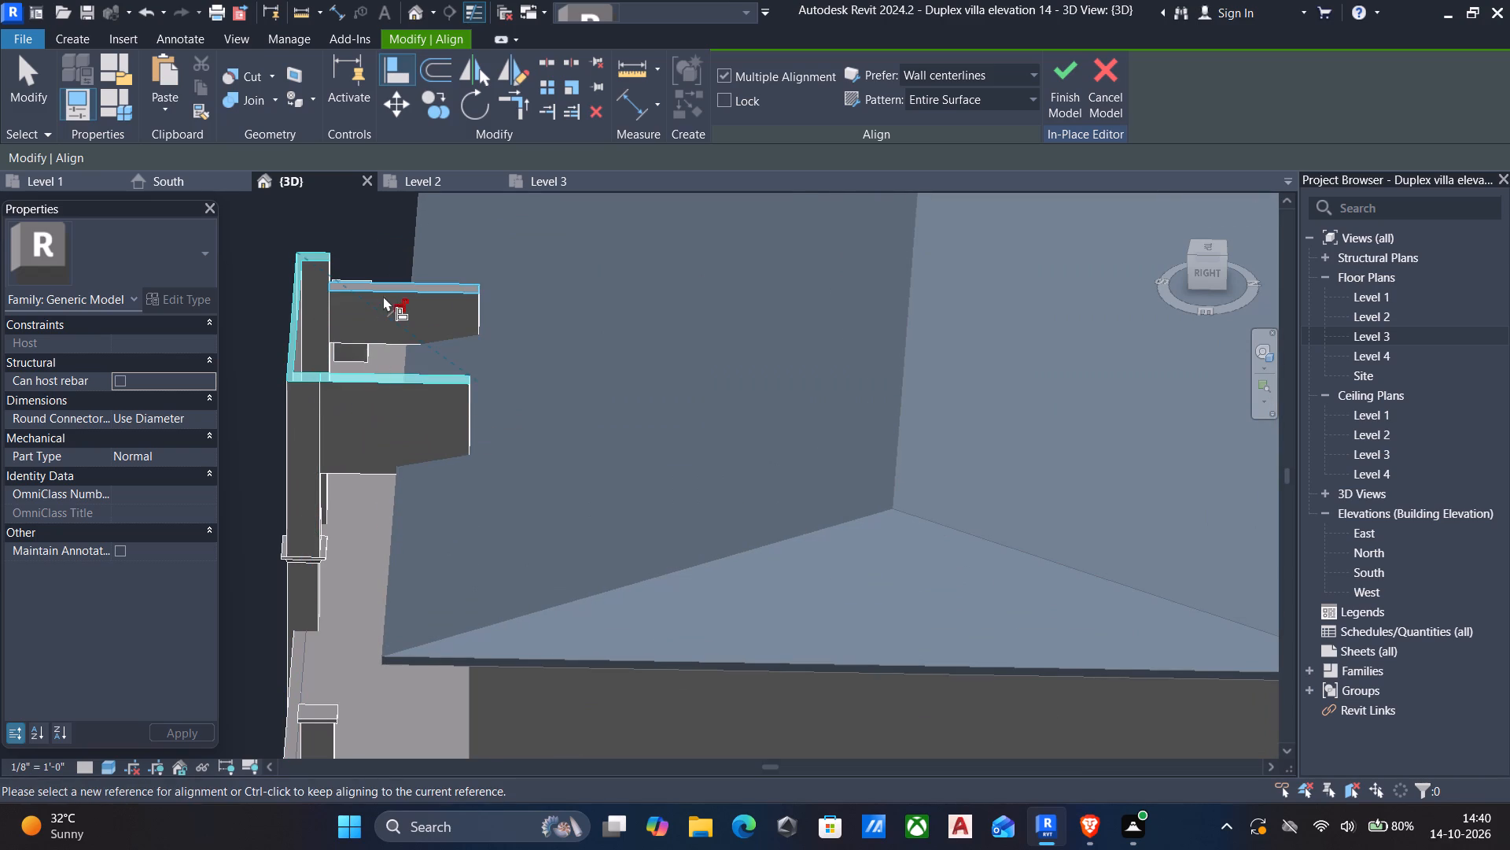
{"action": "left_click", "coordinate": [384, 290], "text": "ctrl"}
{"action": "scroll", "coordinate": [377, 323], "scroll_direction": "down", "scroll_amount": 6}
{"action": "key", "text": "Escape"}
{"action": "middle_click_drag", "start_coordinate": [405, 371], "coordinate": [552, 335], "text": "shift"}
{"action": "middle_click_drag", "start_coordinate": [587, 413], "coordinate": [808, 297], "text": "shift"}
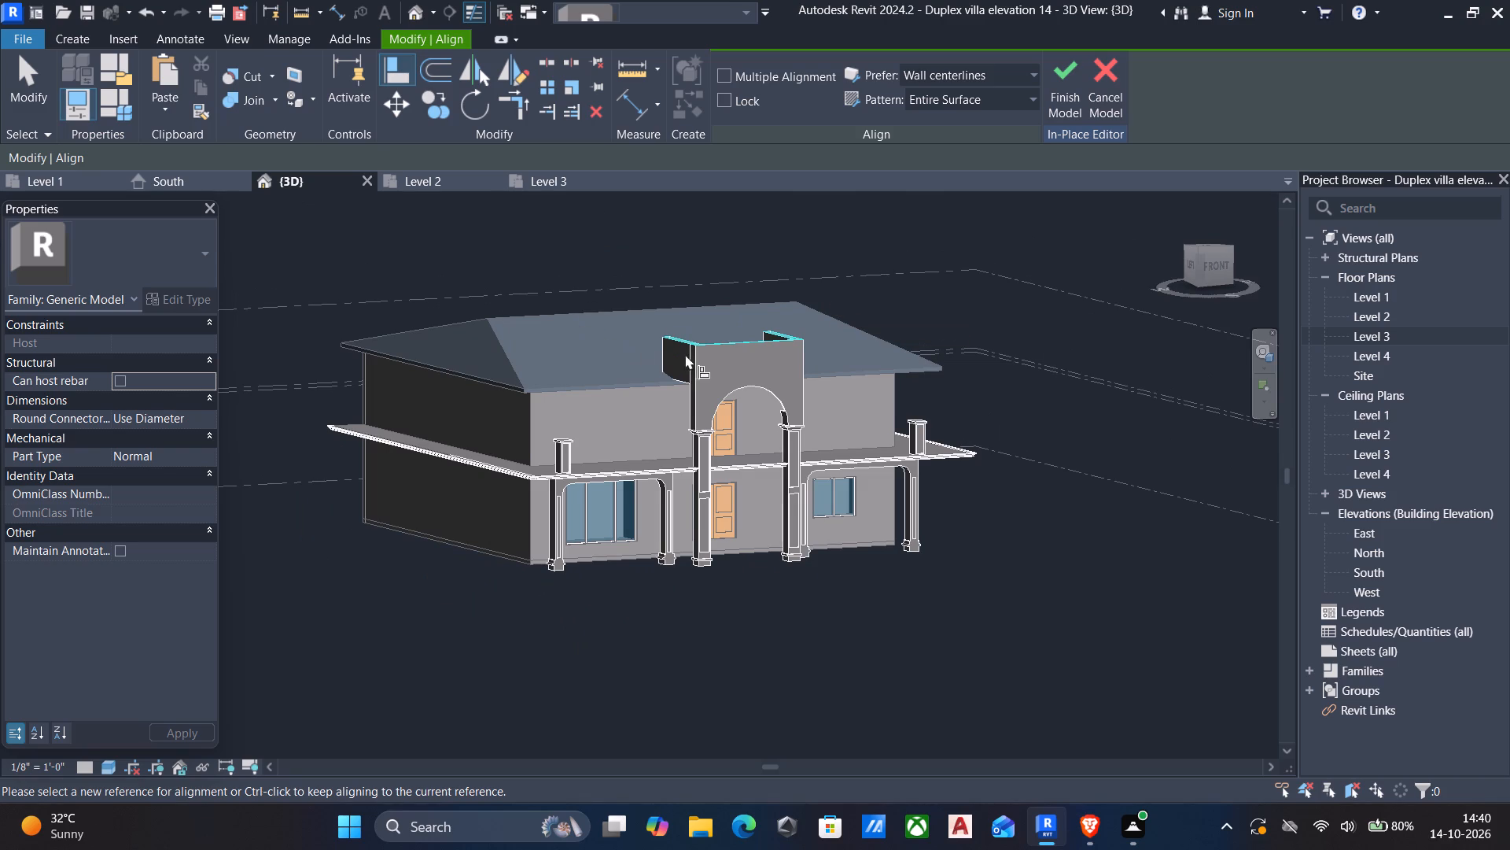
{"action": "key", "text": "Escape"}
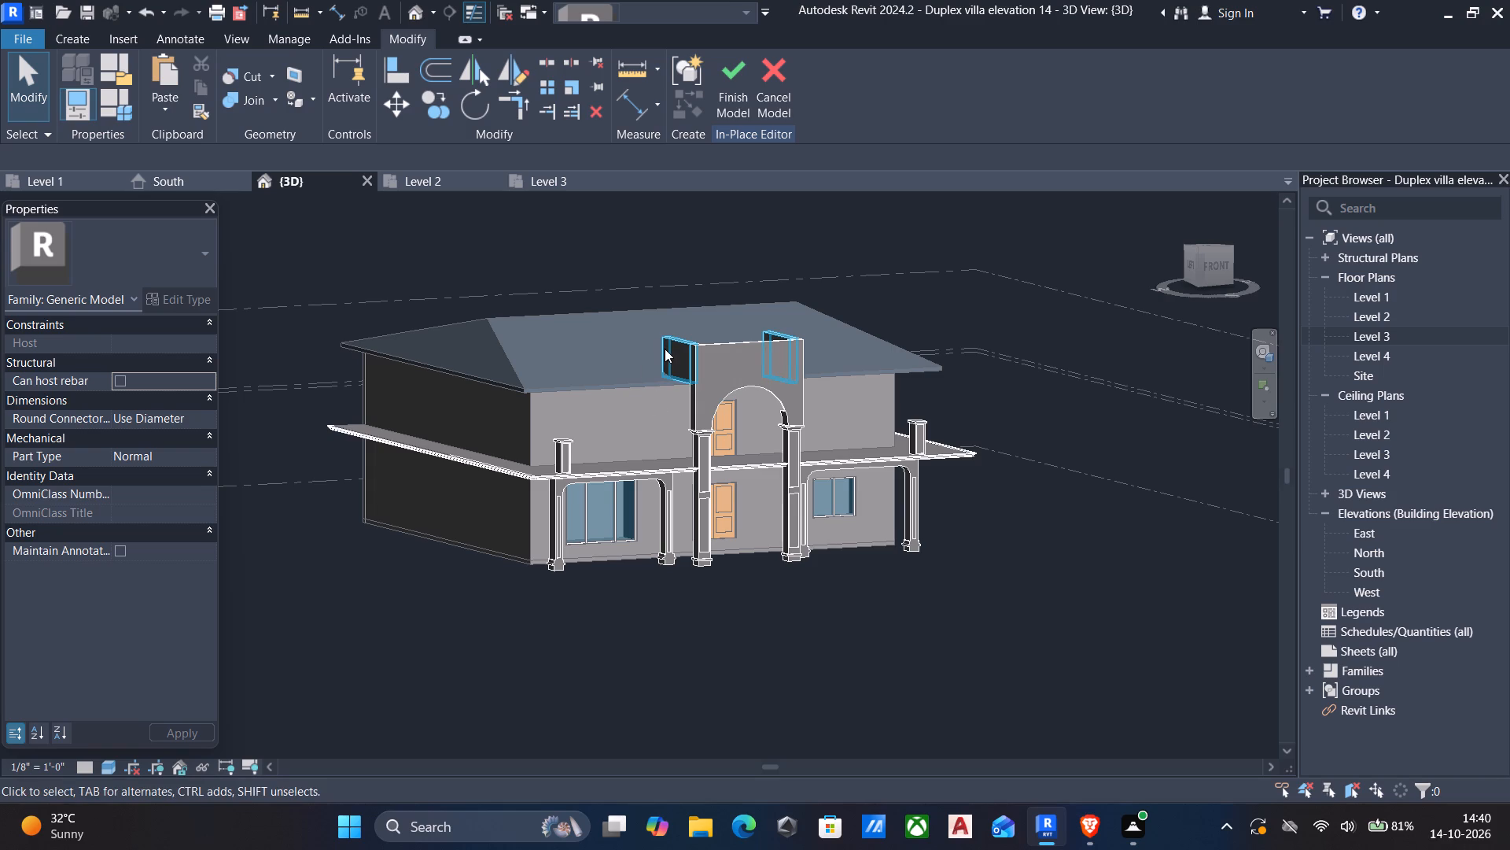
Examine the raised portal, its arch, column capitals and side walls against the main roof from the front and at an angle.
{"action": "left_click", "coordinate": [1217, 264]}
{"action": "scroll", "coordinate": [657, 475], "scroll_direction": "up", "scroll_amount": 2}
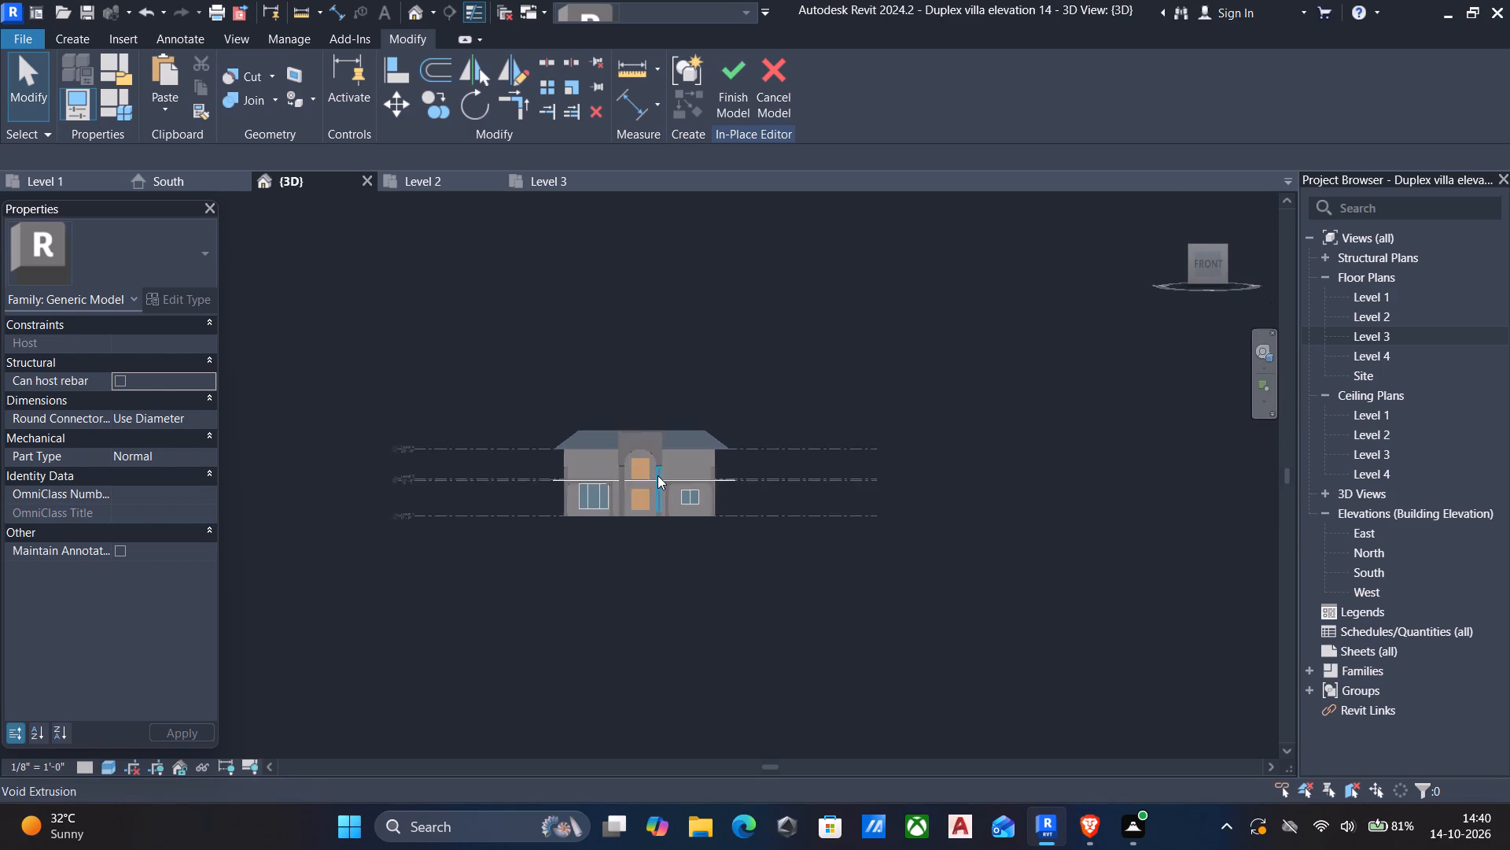
{"action": "scroll", "coordinate": [657, 475], "scroll_direction": "up", "scroll_amount": 3}
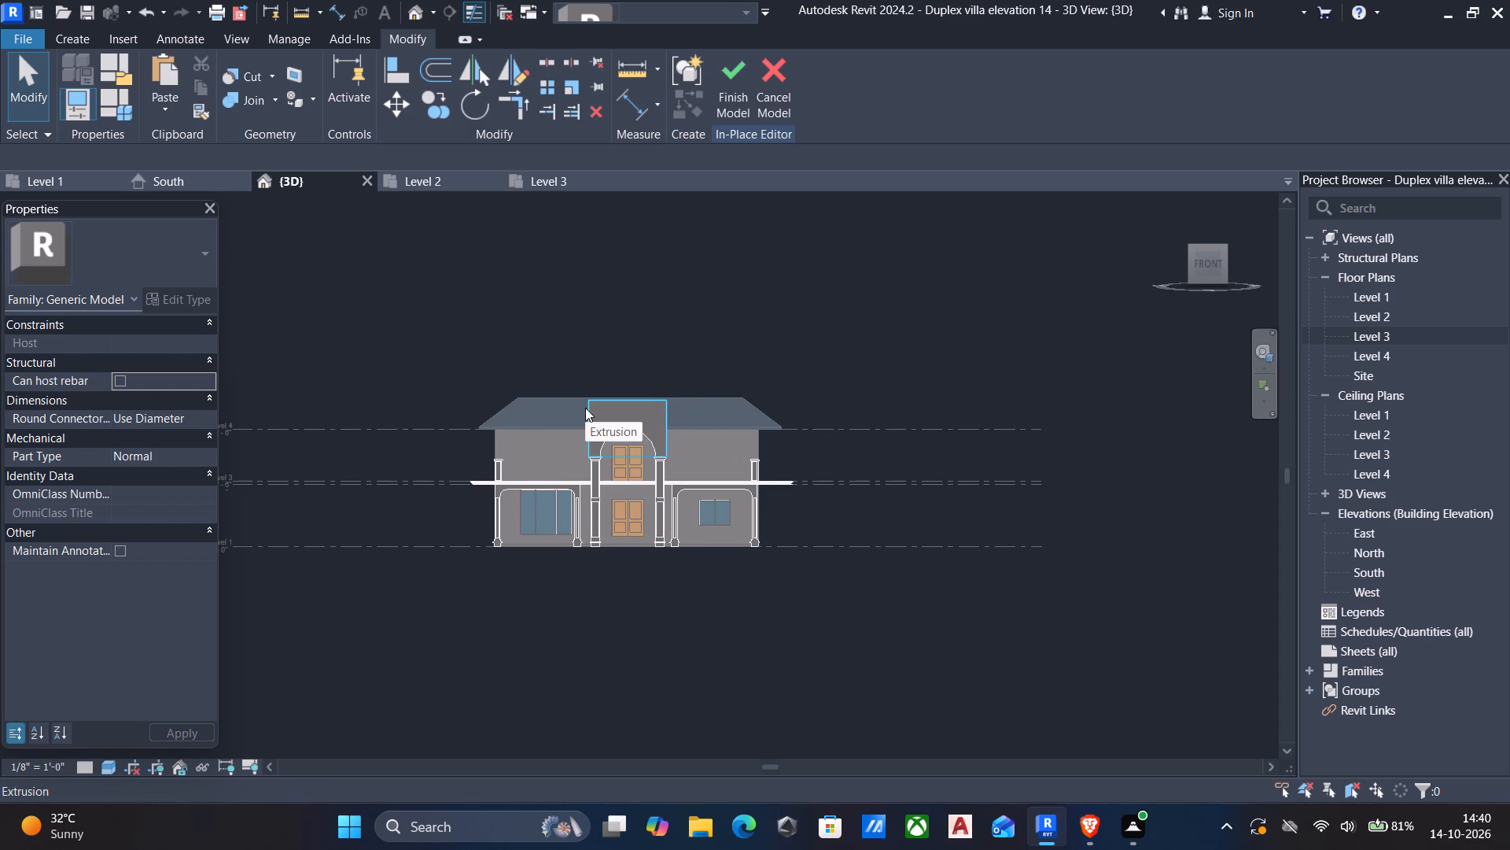
{"action": "scroll", "coordinate": [585, 408], "scroll_direction": "up", "scroll_amount": 5}
{"action": "scroll", "coordinate": [602, 456], "scroll_direction": "down", "scroll_amount": 4}
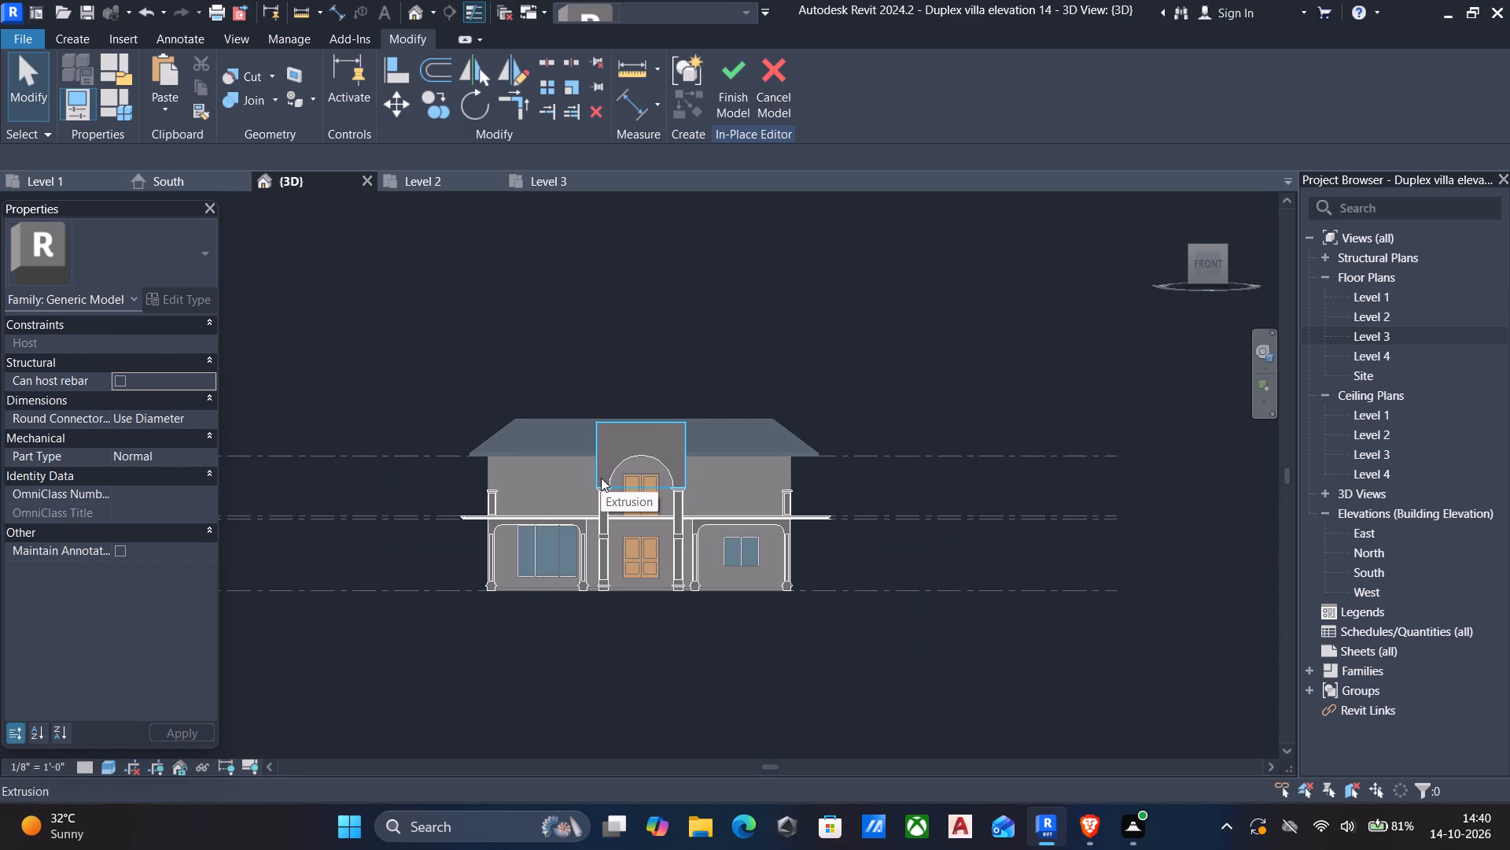
{"action": "middle_click_drag", "start_coordinate": [595, 483], "coordinate": [611, 615], "text": "shift"}
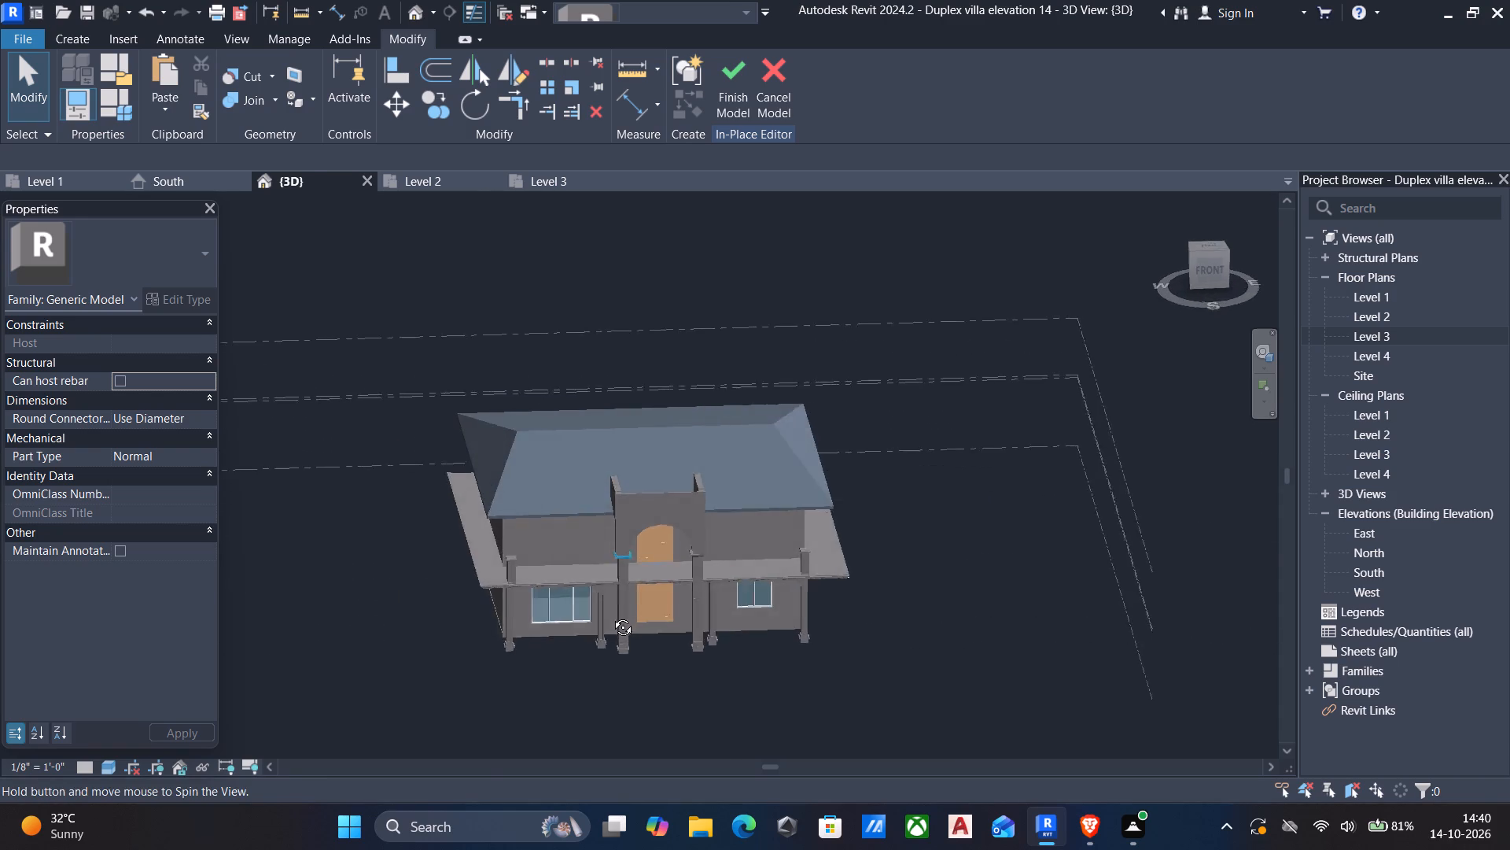
{"action": "middle_click_drag", "start_coordinate": [611, 615], "coordinate": [605, 659], "text": "shift"}
{"action": "middle_click_drag", "start_coordinate": [599, 548], "coordinate": [598, 411], "text": "shift"}
{"action": "middle_click_drag", "start_coordinate": [604, 463], "coordinate": [594, 403]}
{"action": "scroll", "coordinate": [611, 412], "scroll_direction": "up", "scroll_amount": 6}
{"action": "scroll", "coordinate": [621, 497], "scroll_direction": "down", "scroll_amount": 5}
{"action": "middle_click_drag", "start_coordinate": [622, 505], "coordinate": [626, 549], "text": "shift"}
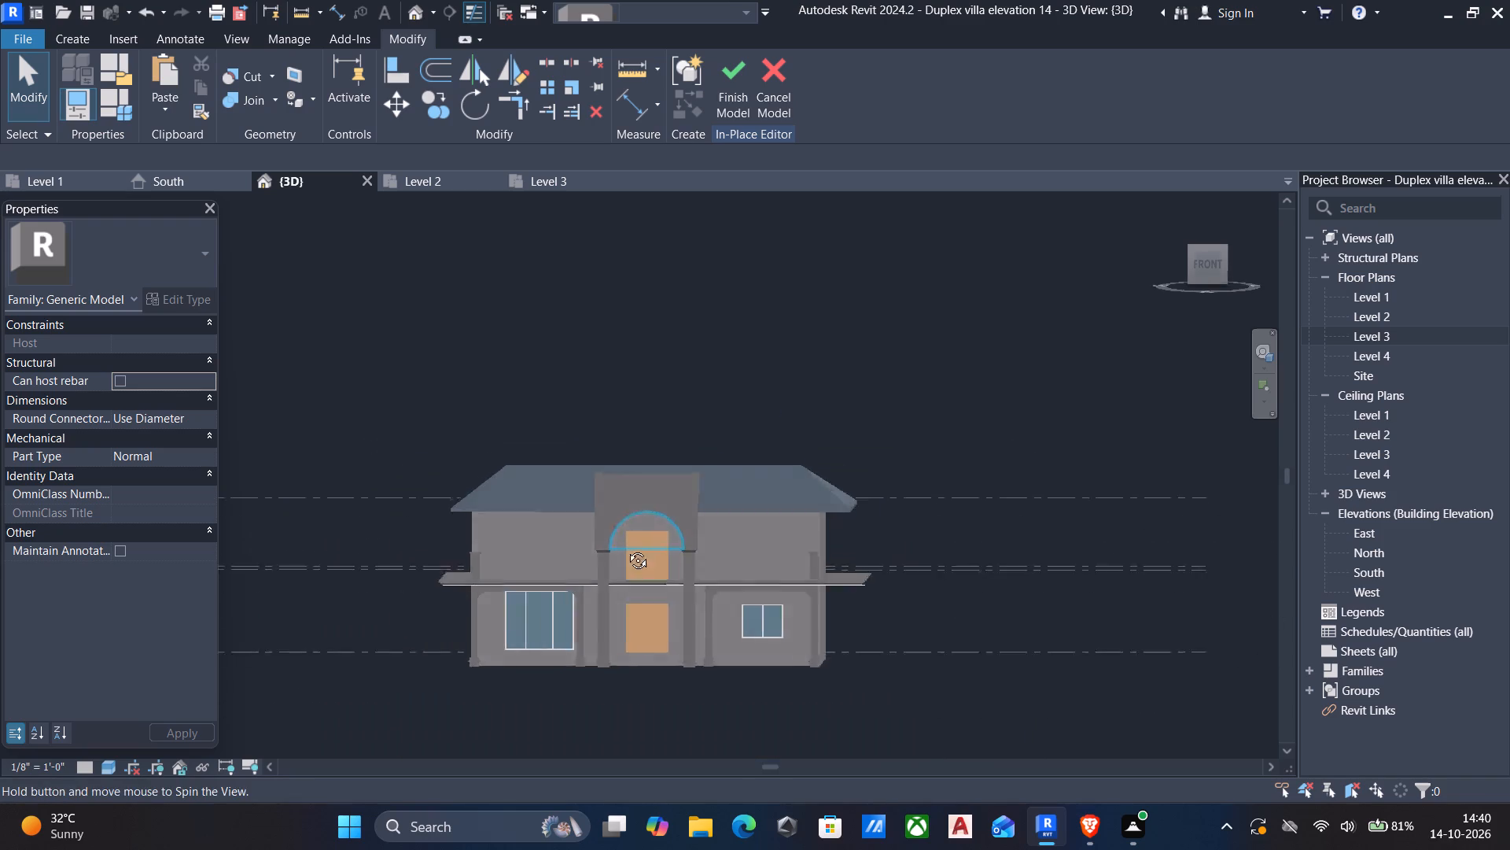
{"action": "middle_click_drag", "start_coordinate": [626, 549], "coordinate": [646, 583], "text": "shift"}
{"action": "middle_click_drag", "start_coordinate": [650, 580], "coordinate": [651, 554]}
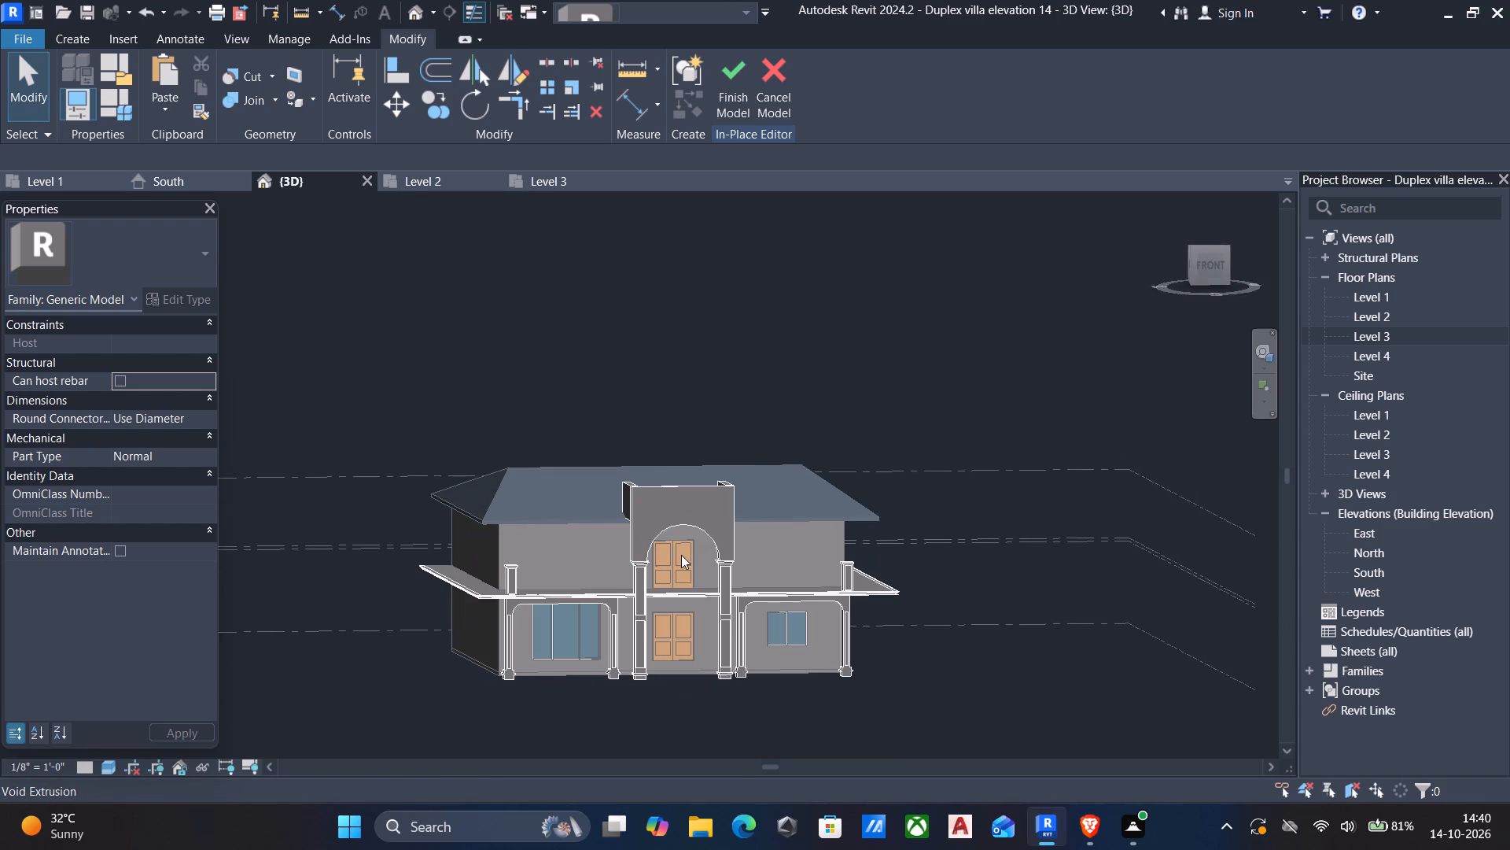
{"action": "scroll", "coordinate": [705, 594], "scroll_direction": "up", "scroll_amount": 5}
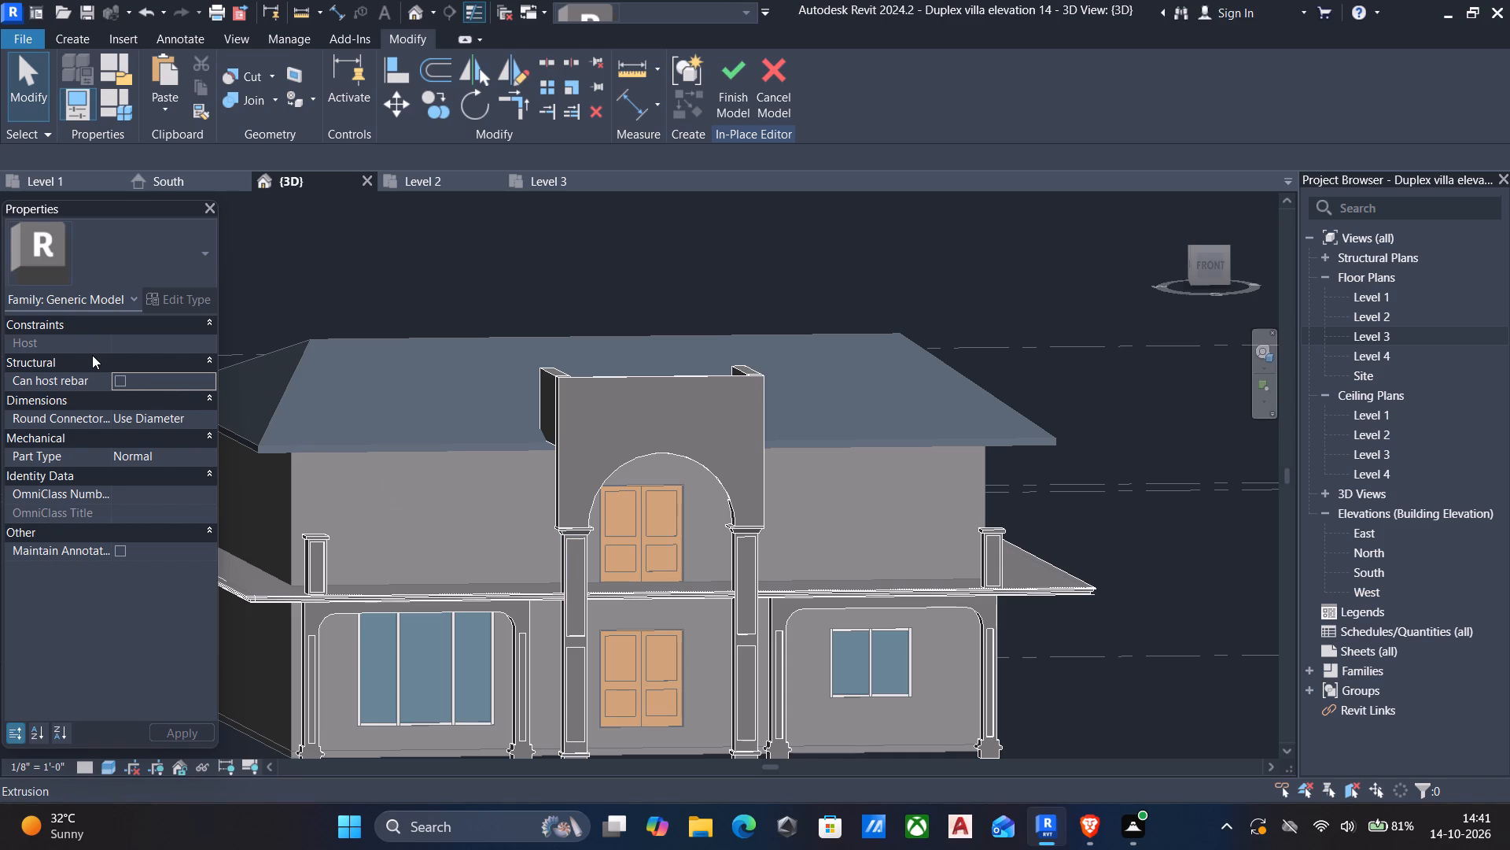
{"action": "scroll", "coordinate": [153, 385], "scroll_direction": "down", "scroll_amount": 1}
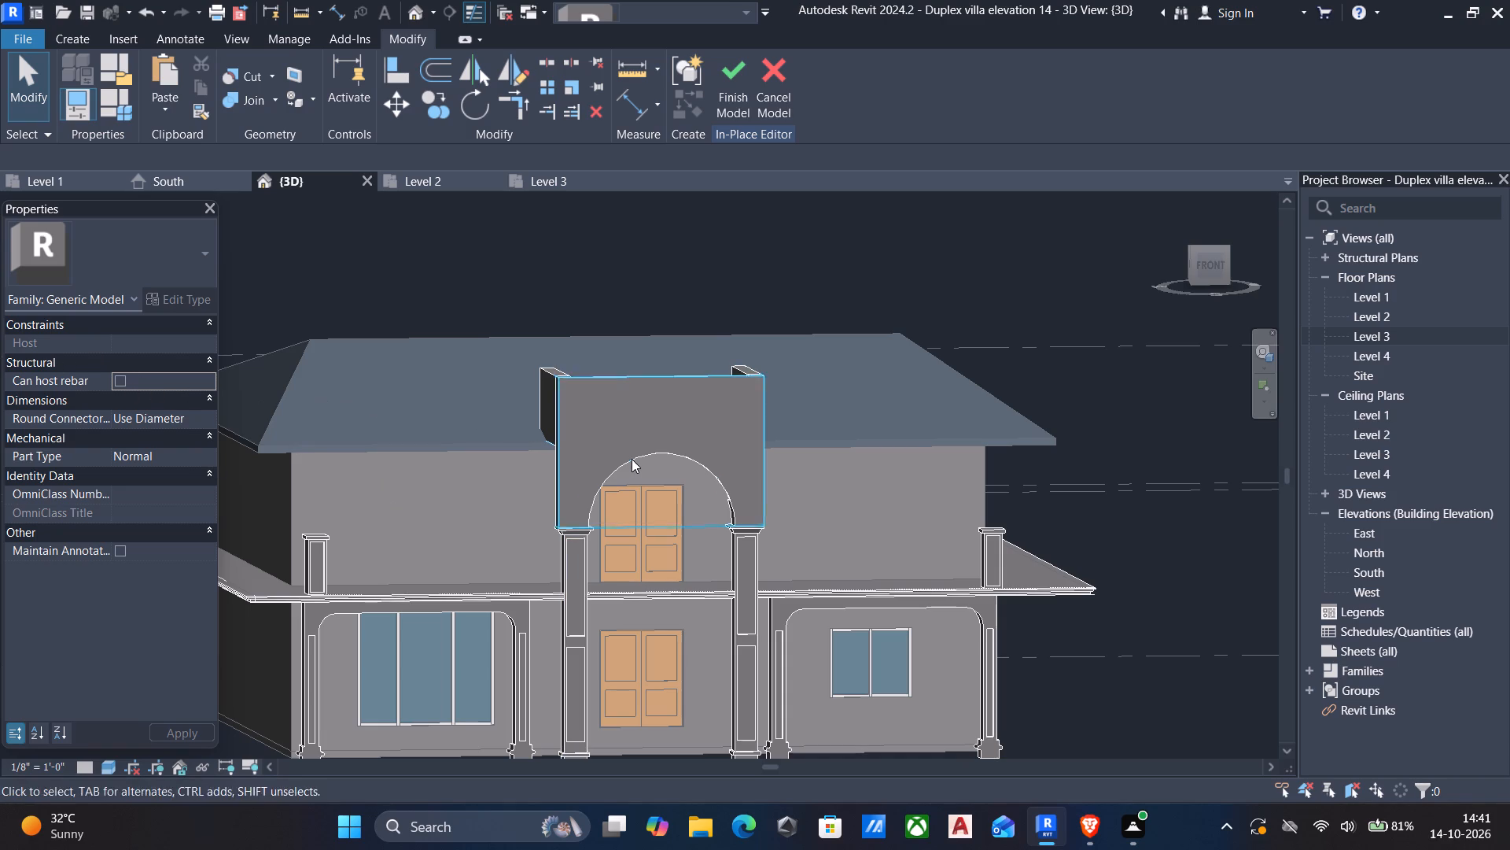
{"action": "scroll", "coordinate": [642, 465], "scroll_direction": "down", "scroll_amount": 2}
{"action": "middle_click_drag", "start_coordinate": [631, 476], "coordinate": [615, 482], "text": "shift"}
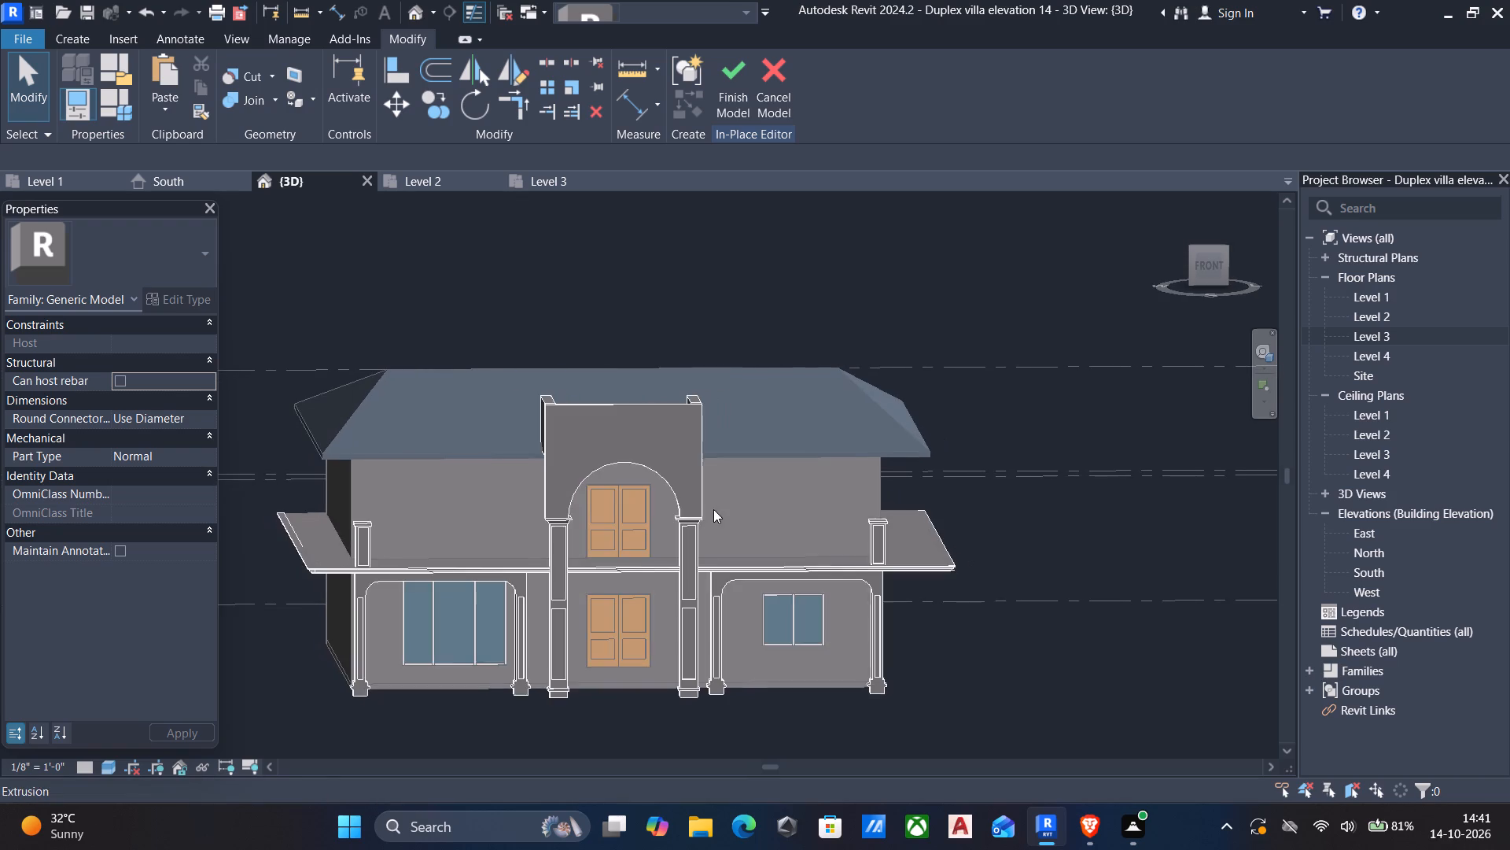
{"action": "scroll", "coordinate": [729, 557], "scroll_direction": "up", "scroll_amount": 3}
{"action": "scroll", "coordinate": [646, 474], "scroll_direction": "up", "scroll_amount": 5}
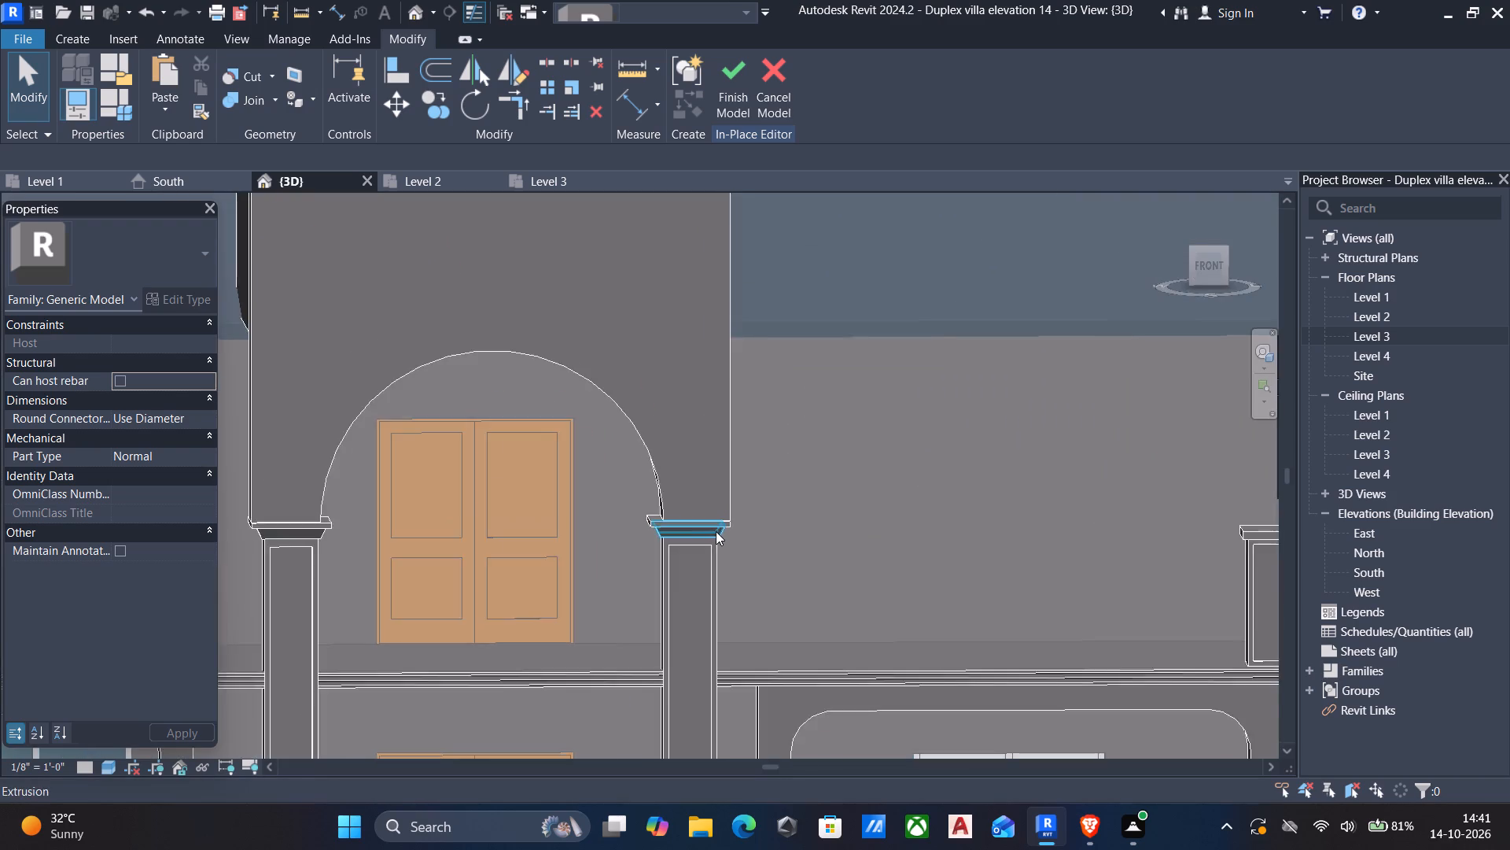
{"action": "scroll", "coordinate": [716, 531], "scroll_direction": "up", "scroll_amount": 4}
{"action": "scroll", "coordinate": [613, 570], "scroll_direction": "down", "scroll_amount": 4}
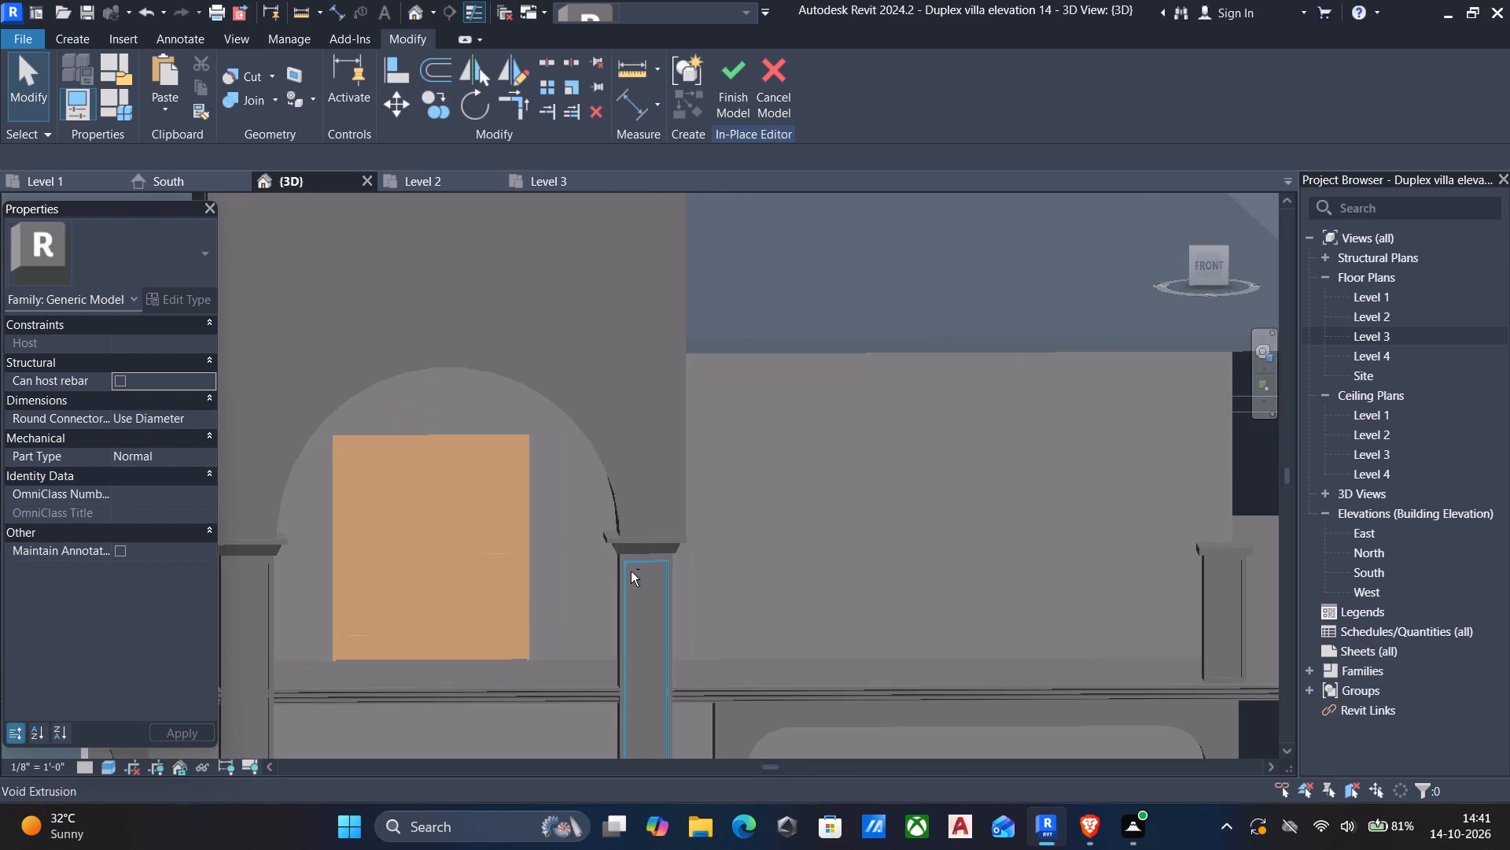
{"action": "middle_click_drag", "start_coordinate": [631, 571], "coordinate": [596, 582], "text": "shift"}
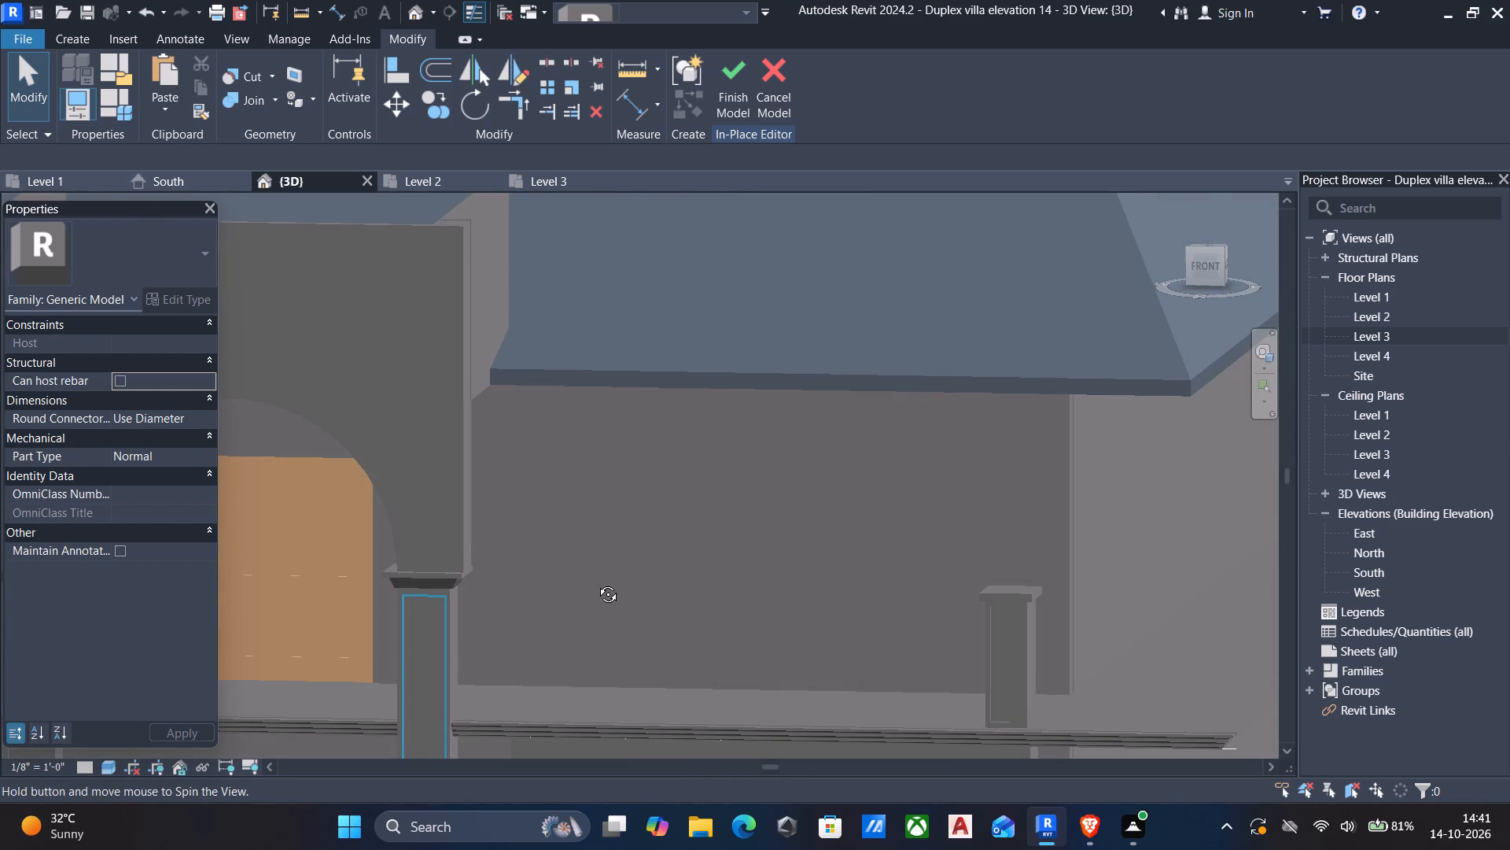
{"action": "middle_click_drag", "start_coordinate": [596, 582], "coordinate": [617, 577], "text": "shift"}
{"action": "scroll", "coordinate": [612, 577], "scroll_direction": "down", "scroll_amount": 2}
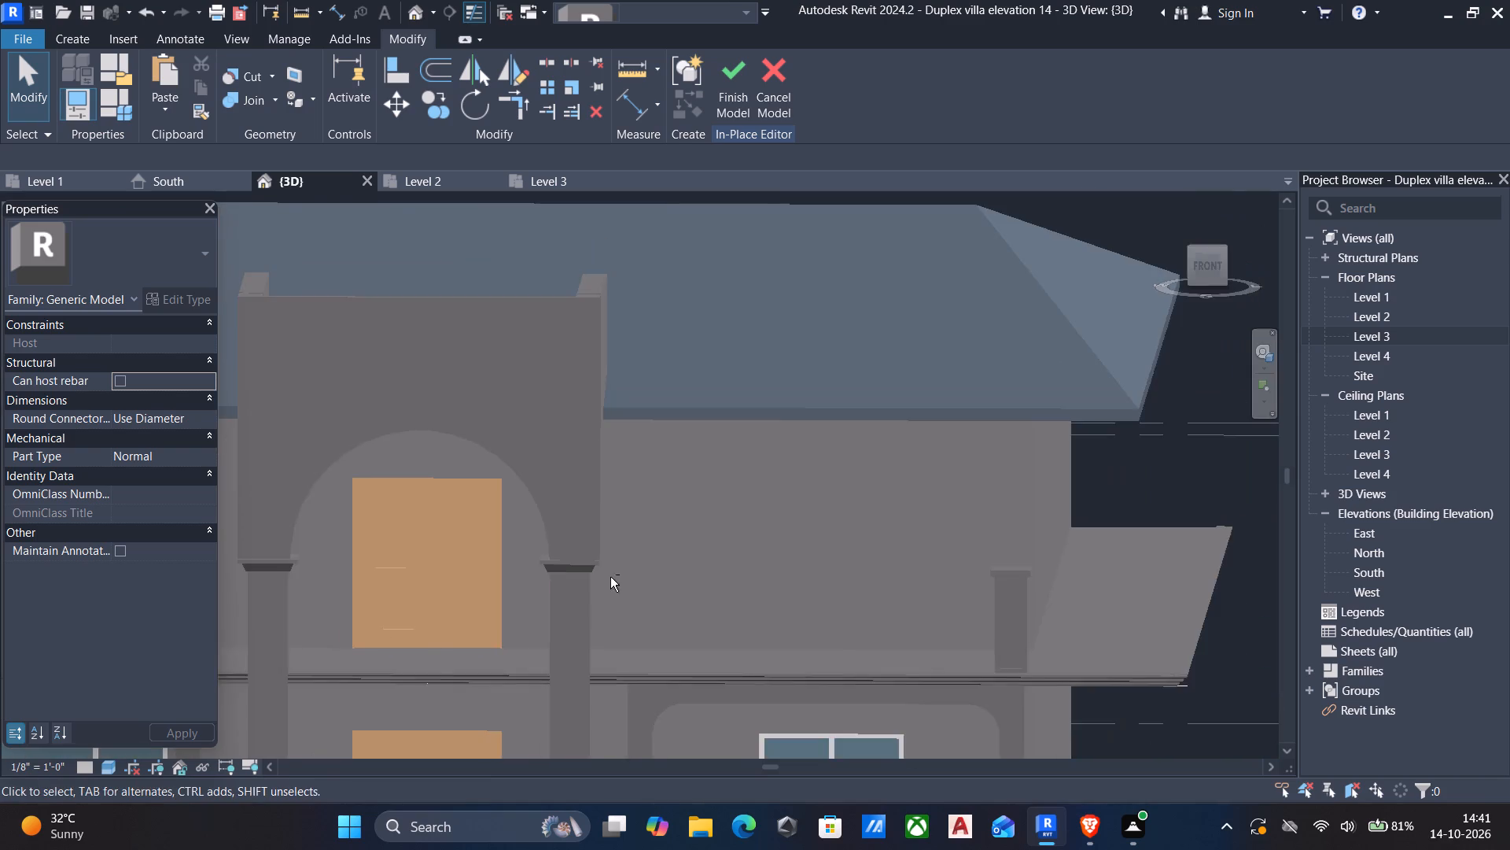
{"action": "middle_click_drag", "start_coordinate": [610, 577], "coordinate": [742, 552], "text": "shift"}
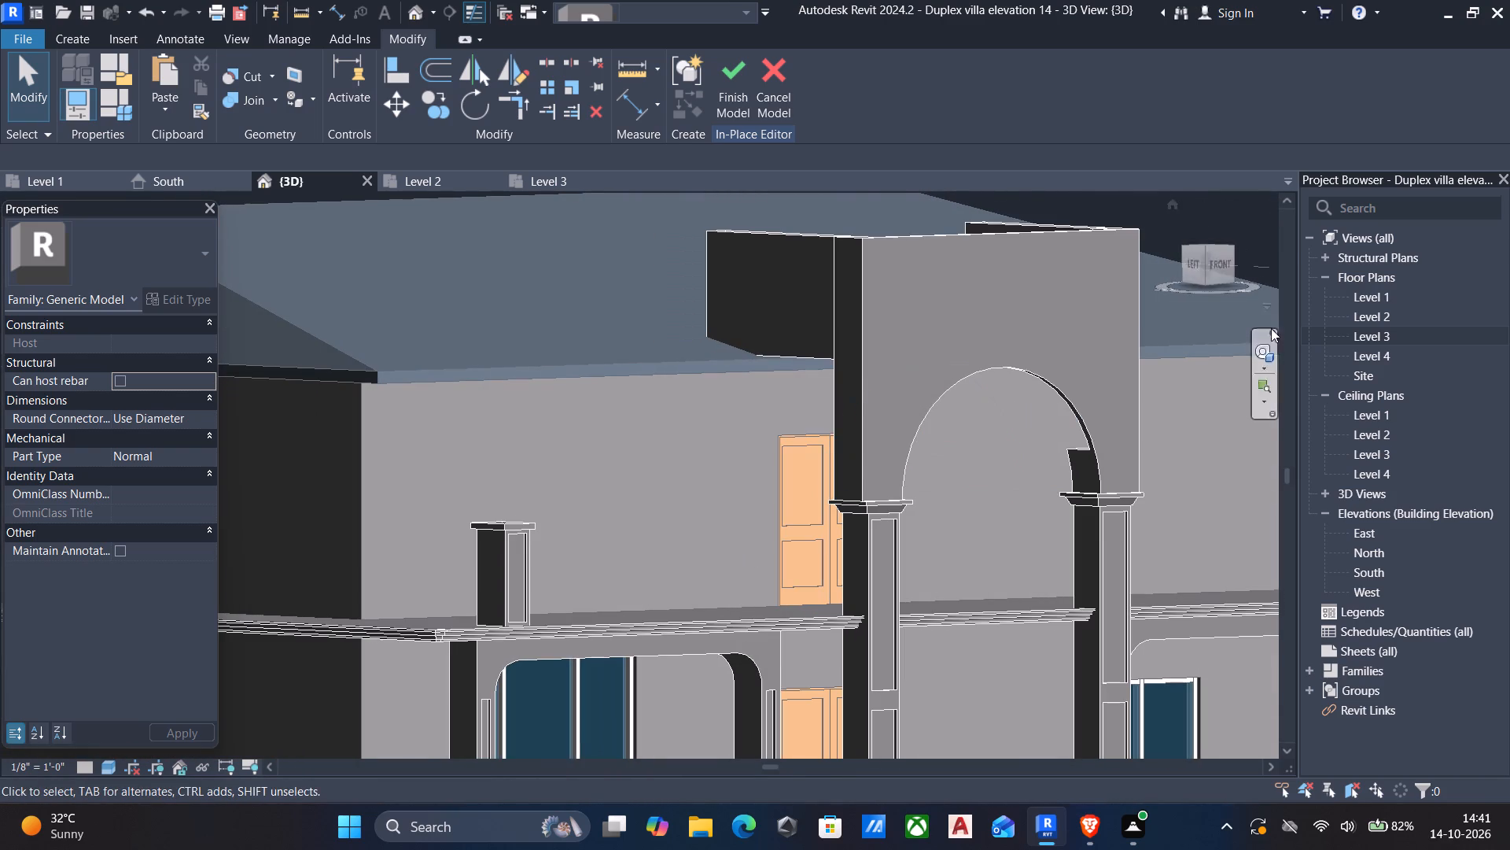
{"action": "left_click", "coordinate": [1228, 261]}
{"action": "scroll", "coordinate": [591, 487], "scroll_direction": "up", "scroll_amount": 2}
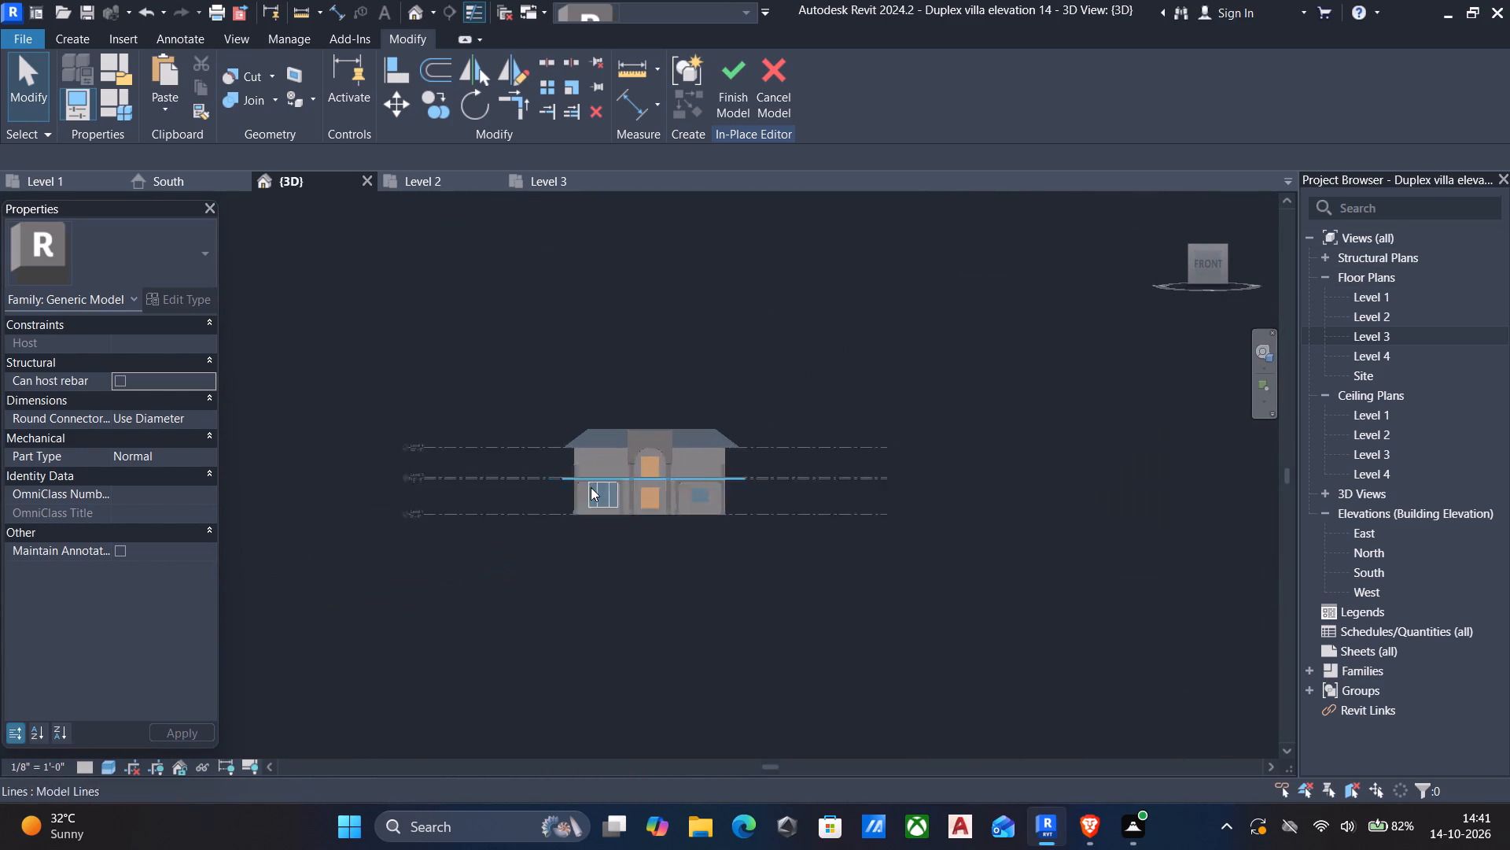
{"action": "scroll", "coordinate": [591, 487], "scroll_direction": "up", "scroll_amount": 4}
{"action": "scroll", "coordinate": [691, 387], "scroll_direction": "up", "scroll_amount": 6}
{"action": "scroll", "coordinate": [621, 412], "scroll_direction": "up", "scroll_amount": 5}
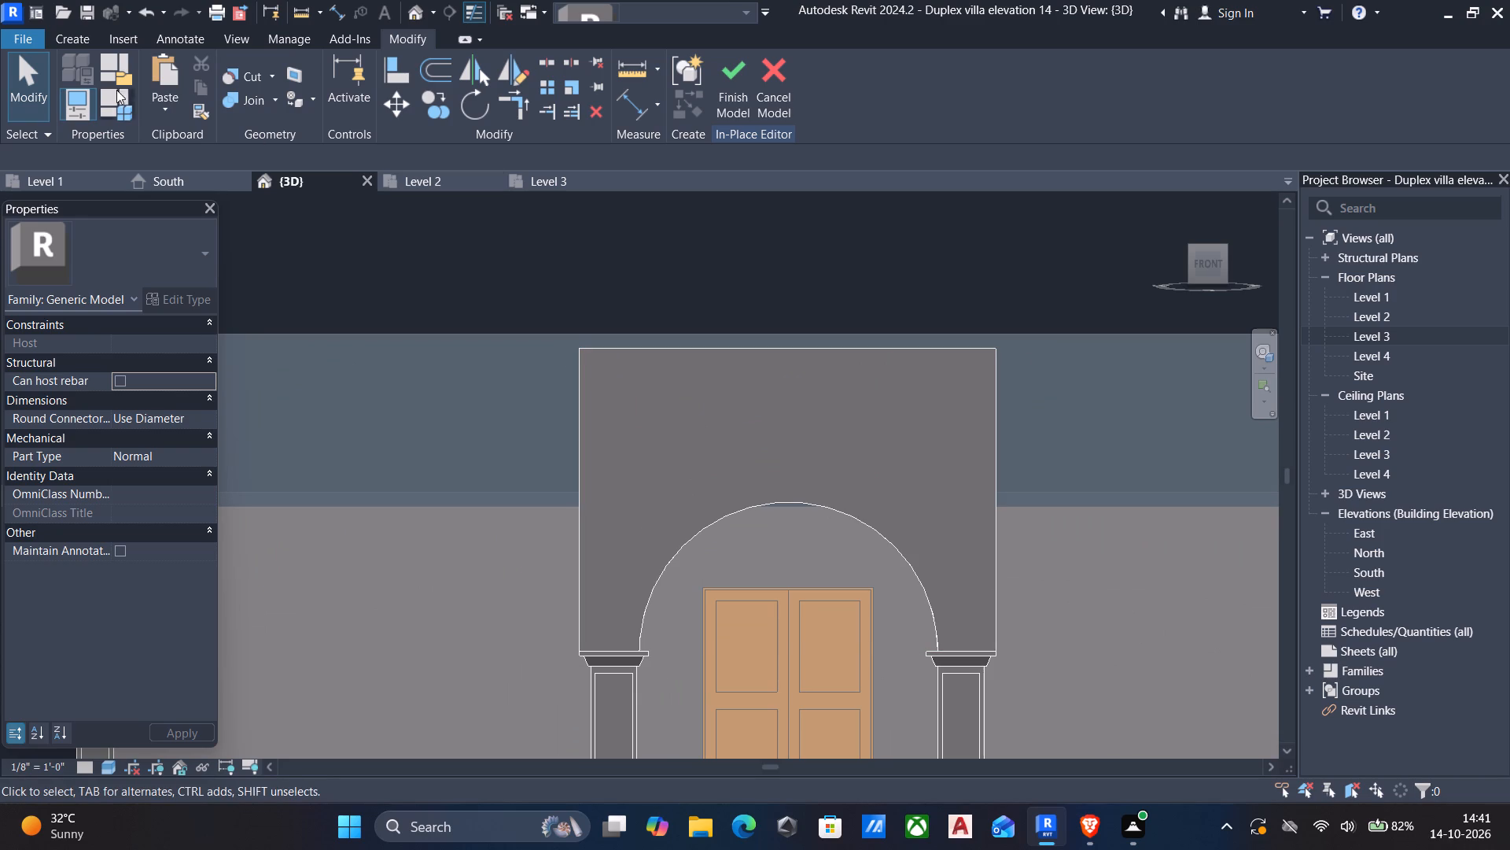
Start a new solid extrusion in the in-place model, picking the raised portal block's front face as its work plane.
{"action": "left_click", "coordinate": [55, 37]}
{"action": "left_click", "coordinate": [166, 79]}
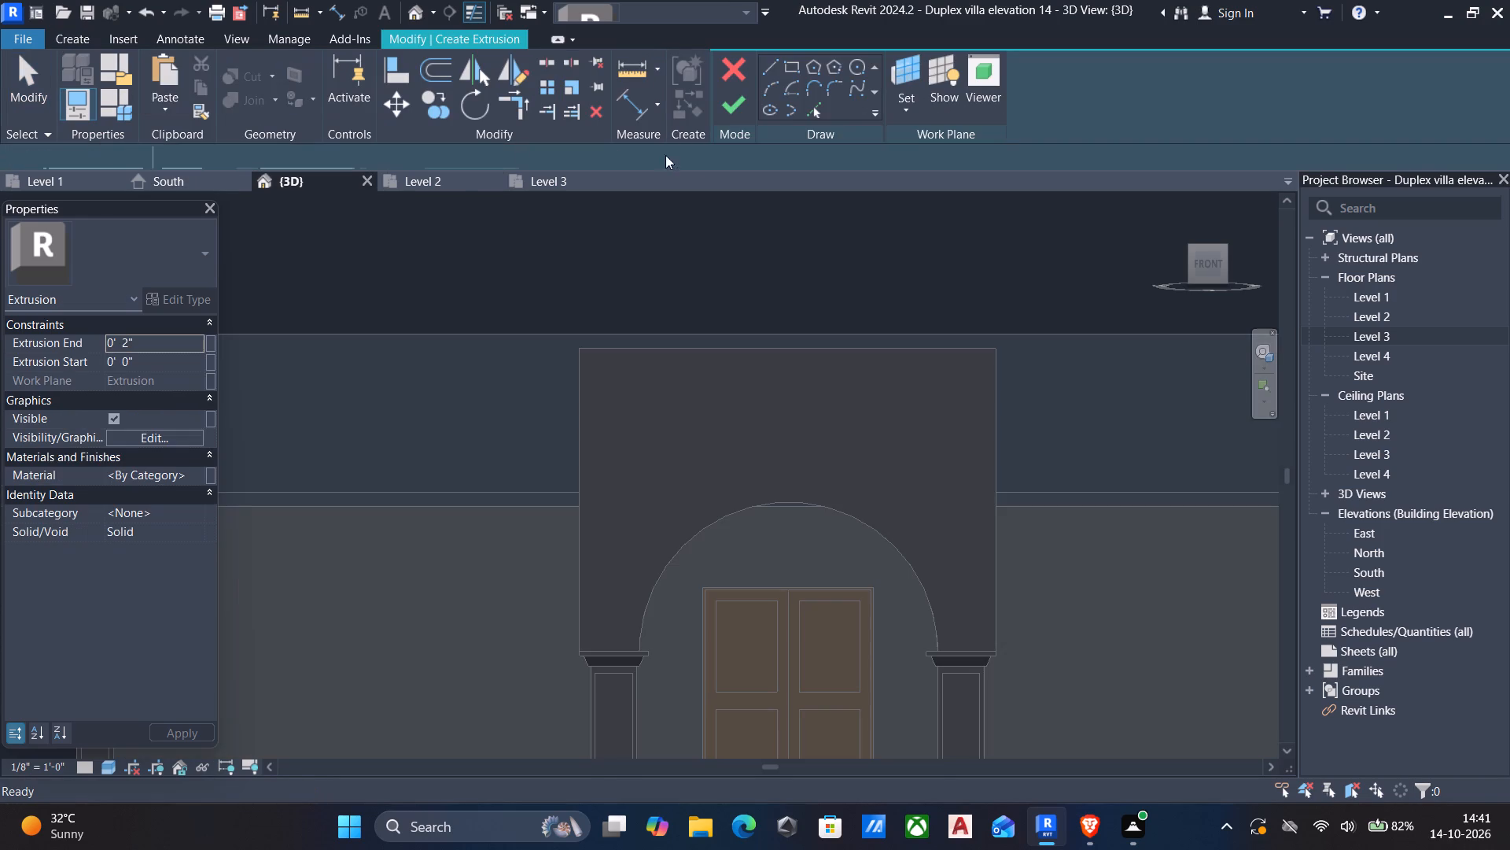
{"action": "left_click", "coordinate": [896, 102]}
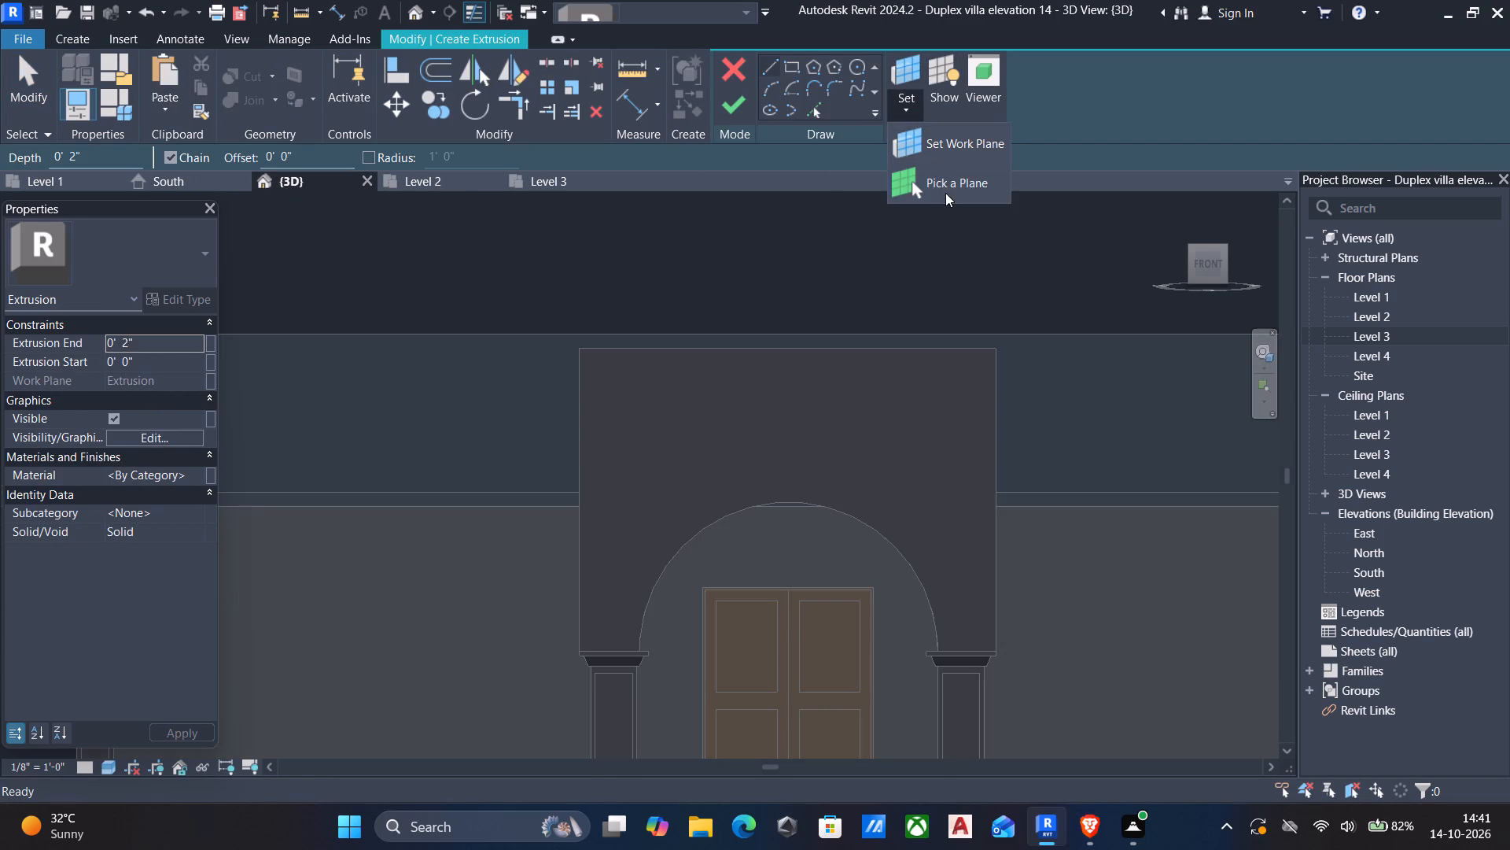
{"action": "left_click", "coordinate": [934, 183]}
{"action": "scroll", "coordinate": [682, 459], "scroll_direction": "down", "scroll_amount": 6}
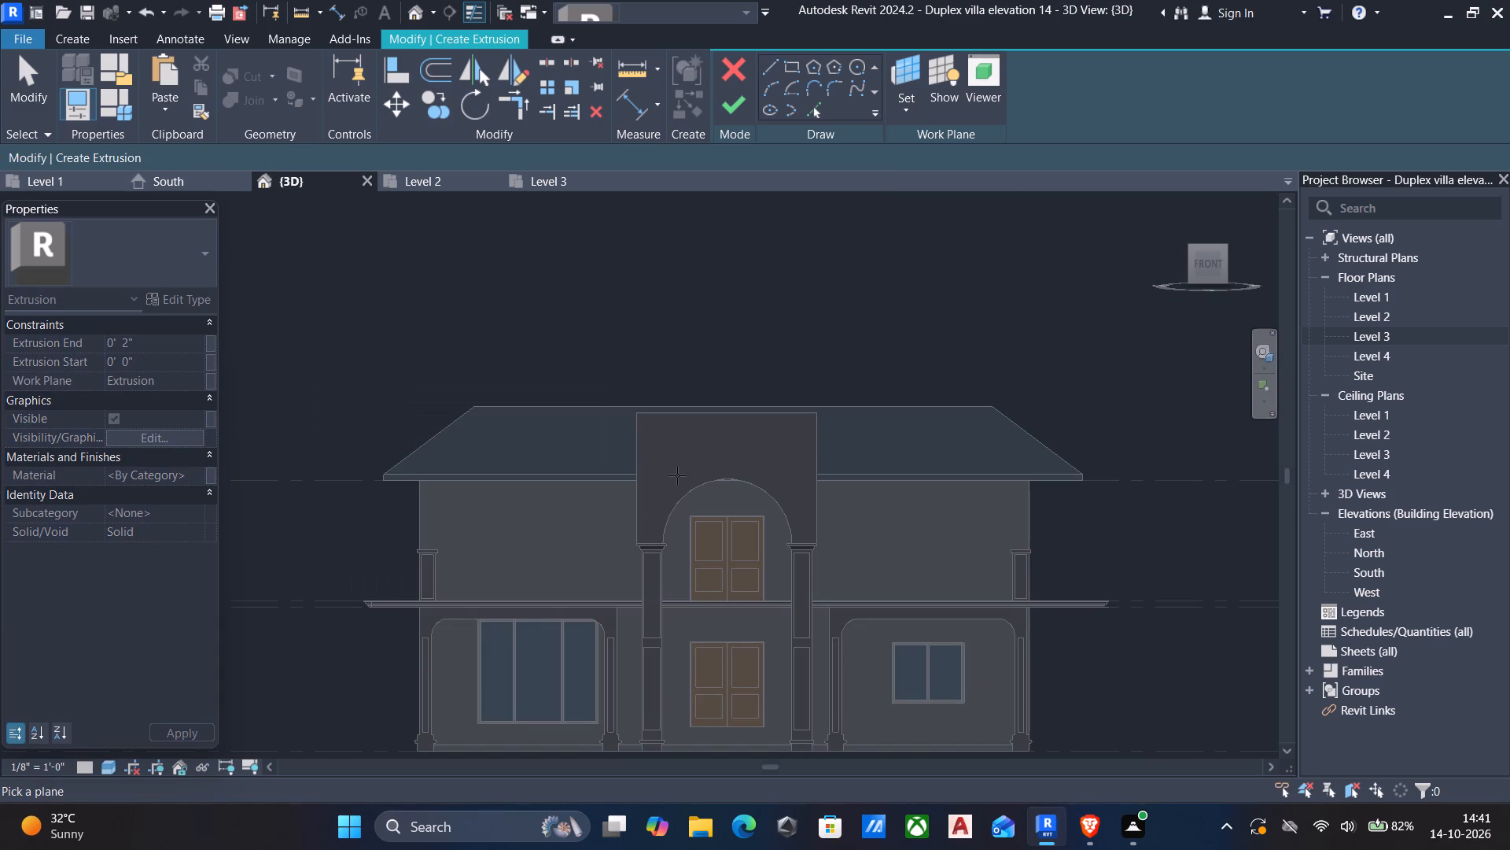
{"action": "middle_click_drag", "start_coordinate": [645, 475], "coordinate": [635, 564], "text": "shift"}
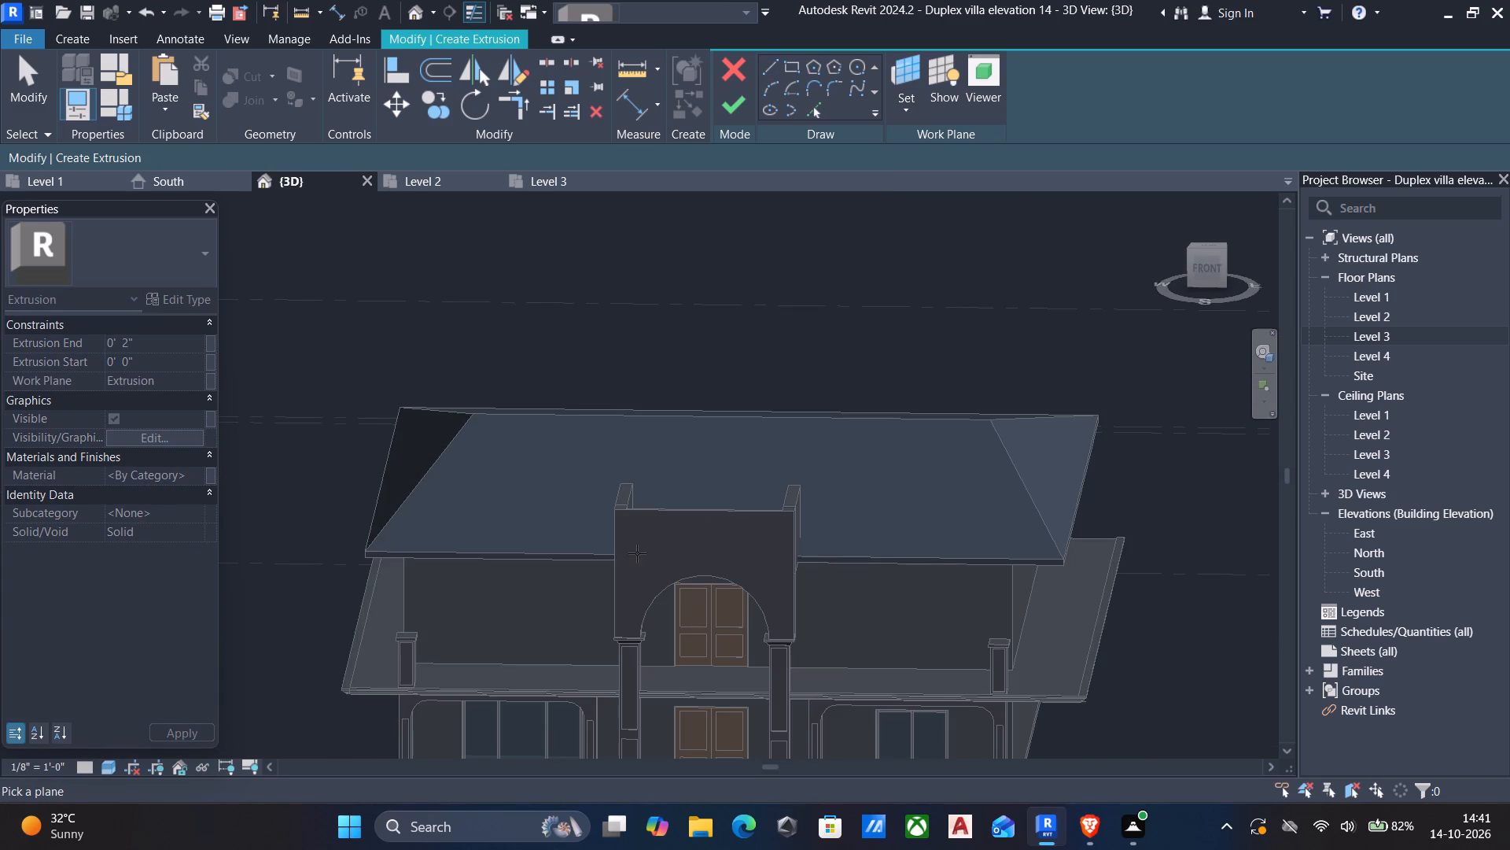
{"action": "left_click", "coordinate": [654, 512]}
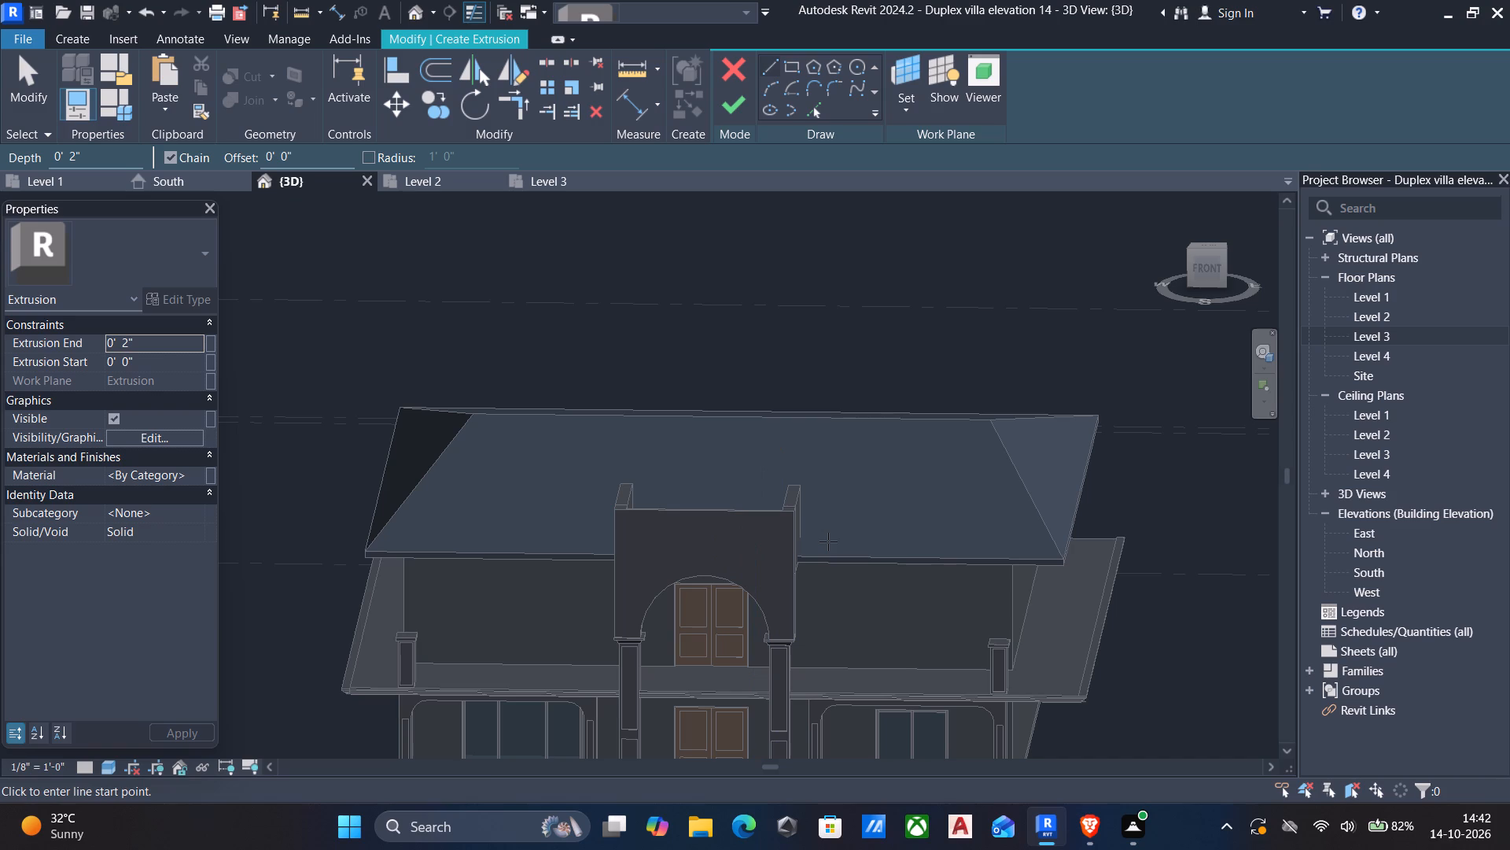
{"action": "scroll", "coordinate": [808, 563], "scroll_direction": "down", "scroll_amount": 1}
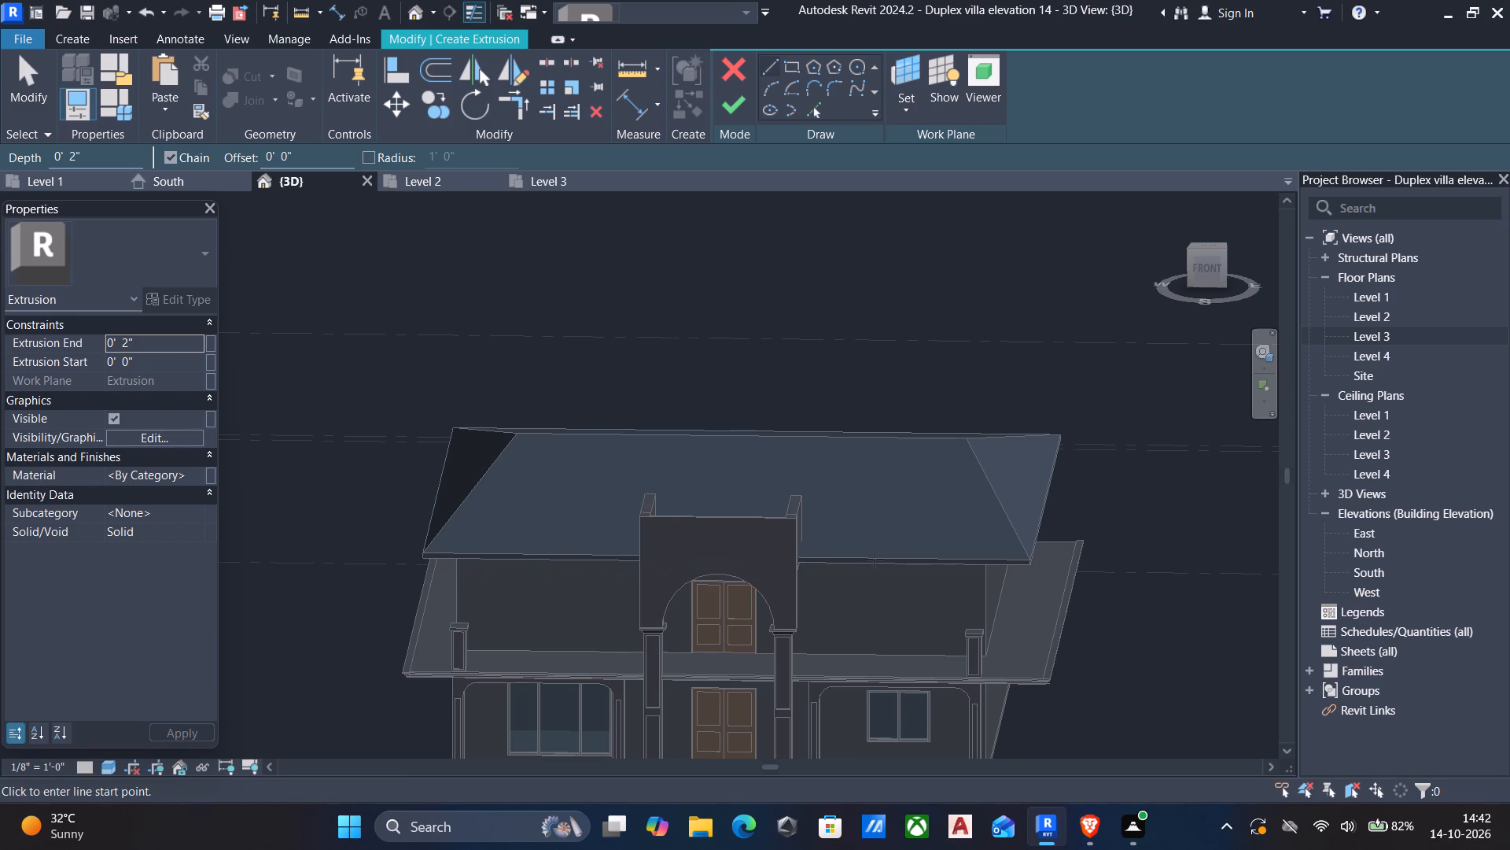
{"action": "middle_click_drag", "start_coordinate": [790, 589], "coordinate": [743, 571]}
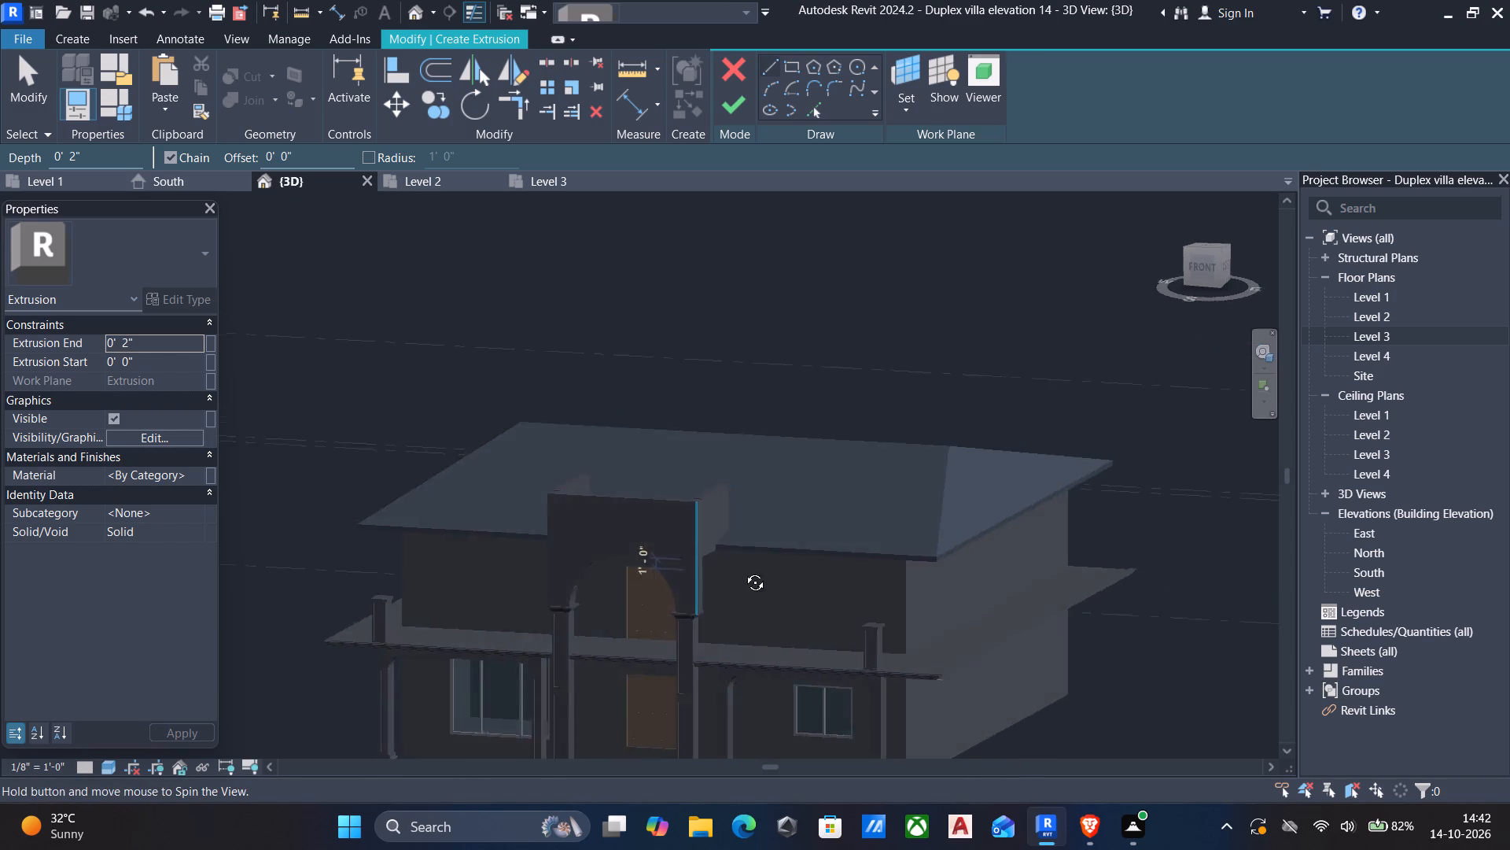
{"action": "middle_click_drag", "start_coordinate": [743, 571], "coordinate": [556, 560]}
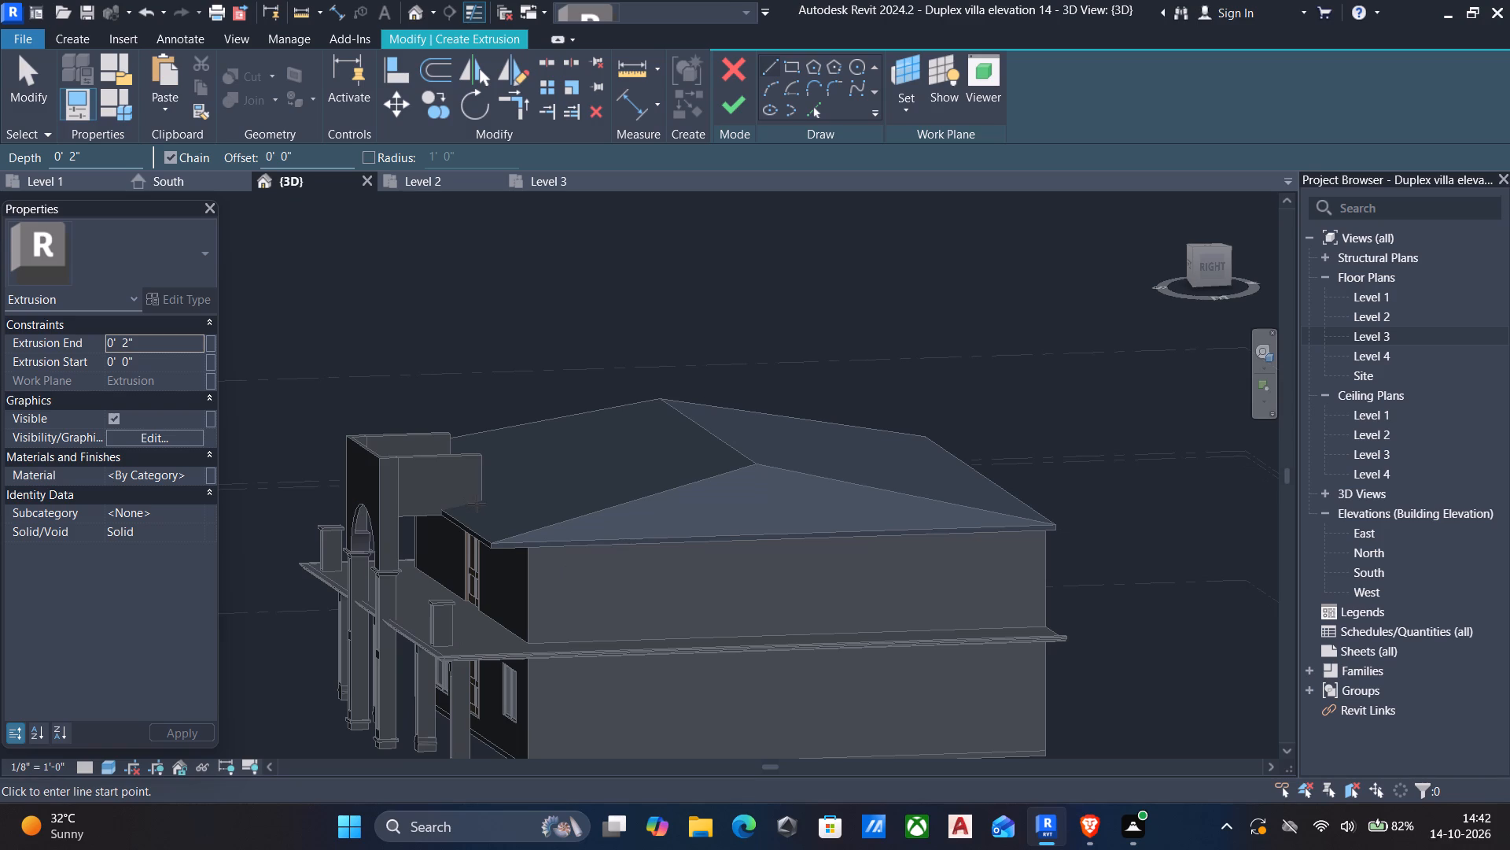
{"action": "middle_click_drag", "start_coordinate": [475, 504], "coordinate": [692, 514]}
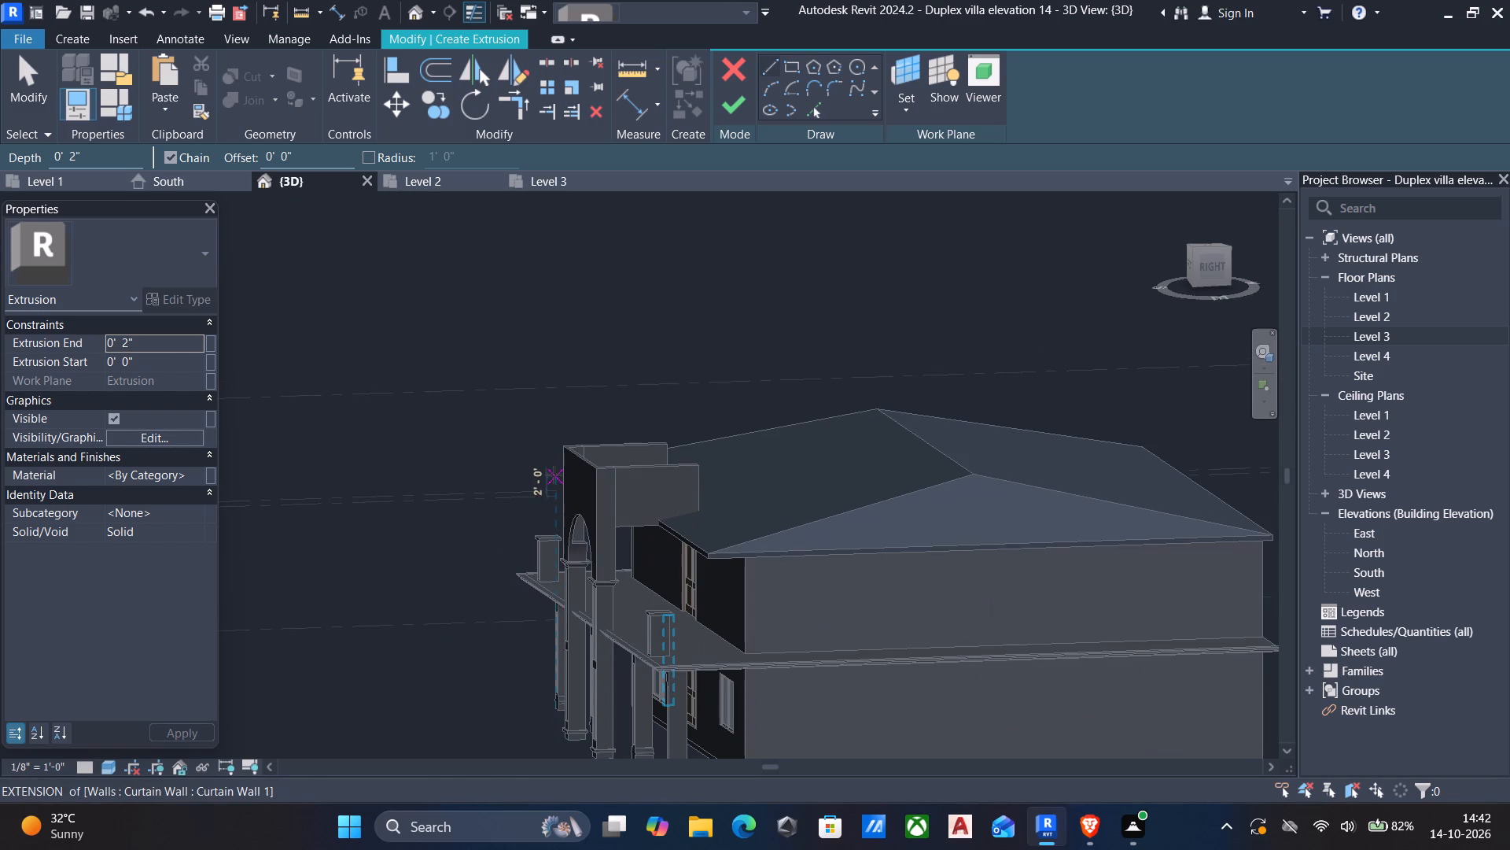
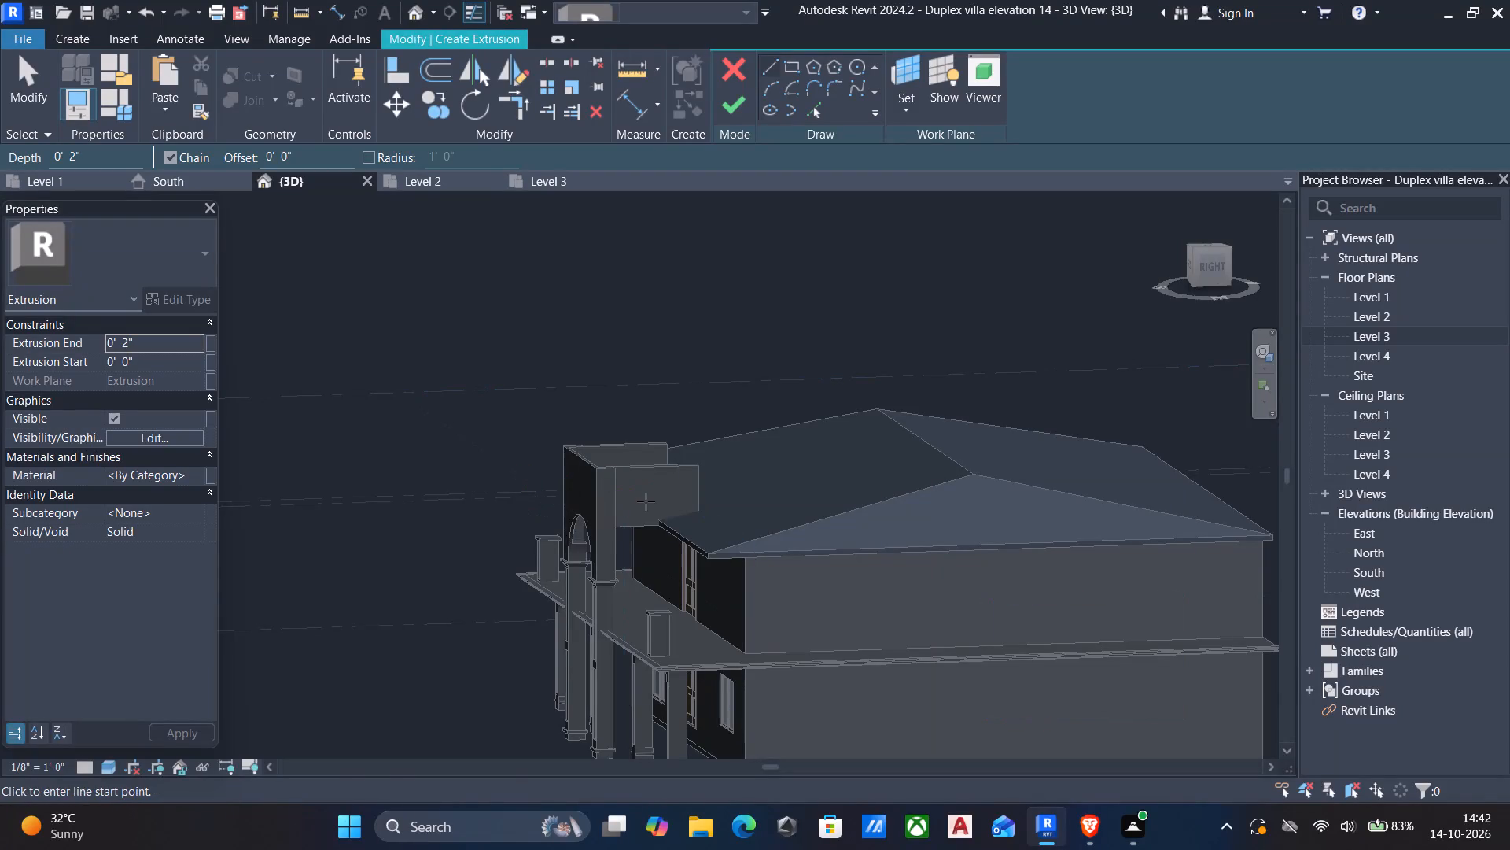
Change the extrusion's work plane to the outer side face of the portal's rear wall extension.
{"action": "scroll", "coordinate": [622, 505], "scroll_direction": "up", "scroll_amount": 5}
{"action": "scroll", "coordinate": [556, 460], "scroll_direction": "up", "scroll_amount": 1}
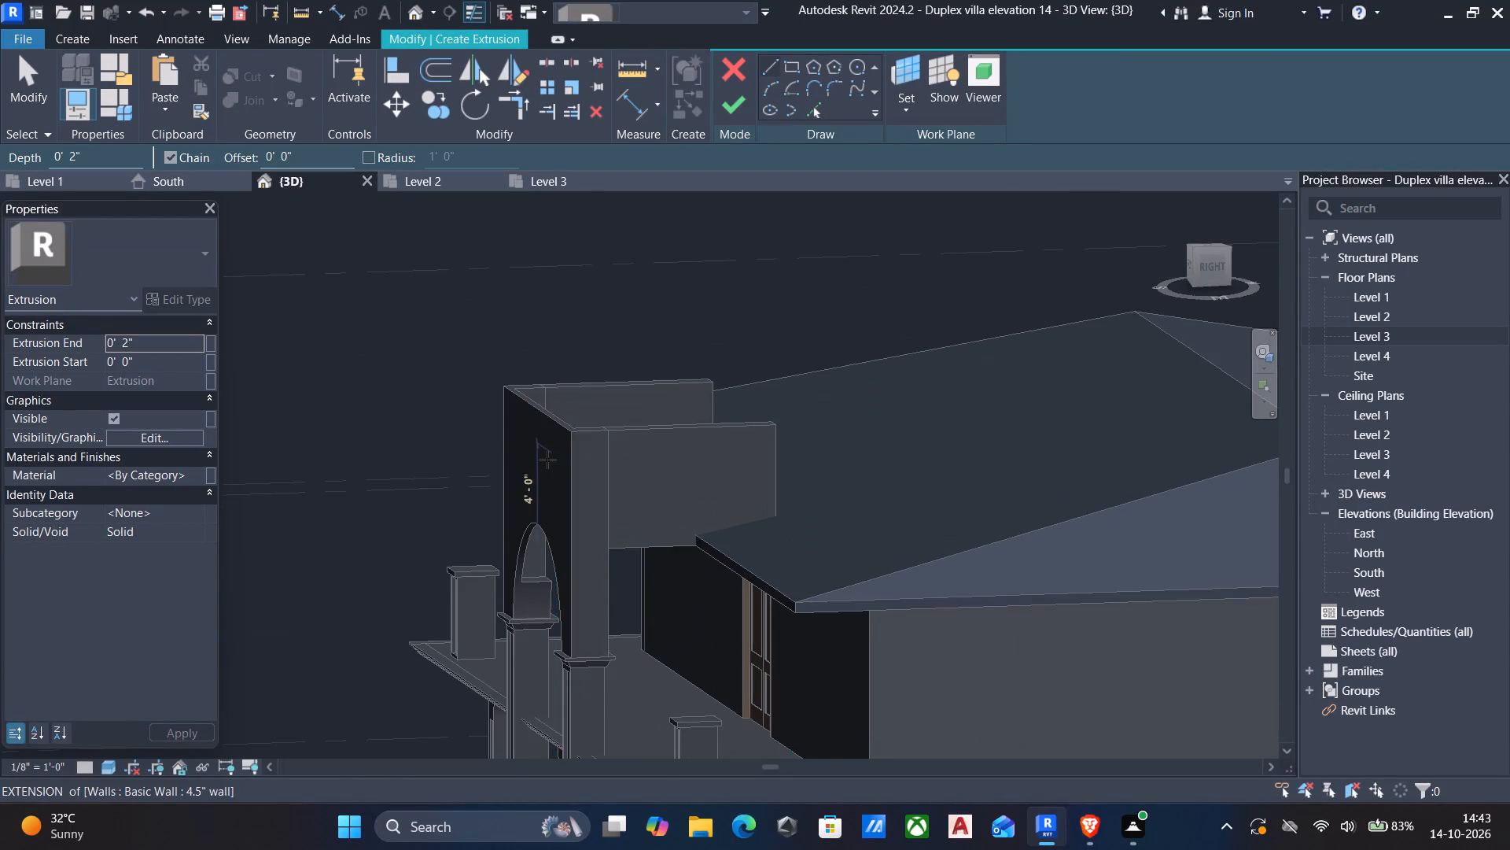
{"action": "middle_click_drag", "start_coordinate": [547, 460], "coordinate": [525, 423], "text": "shift"}
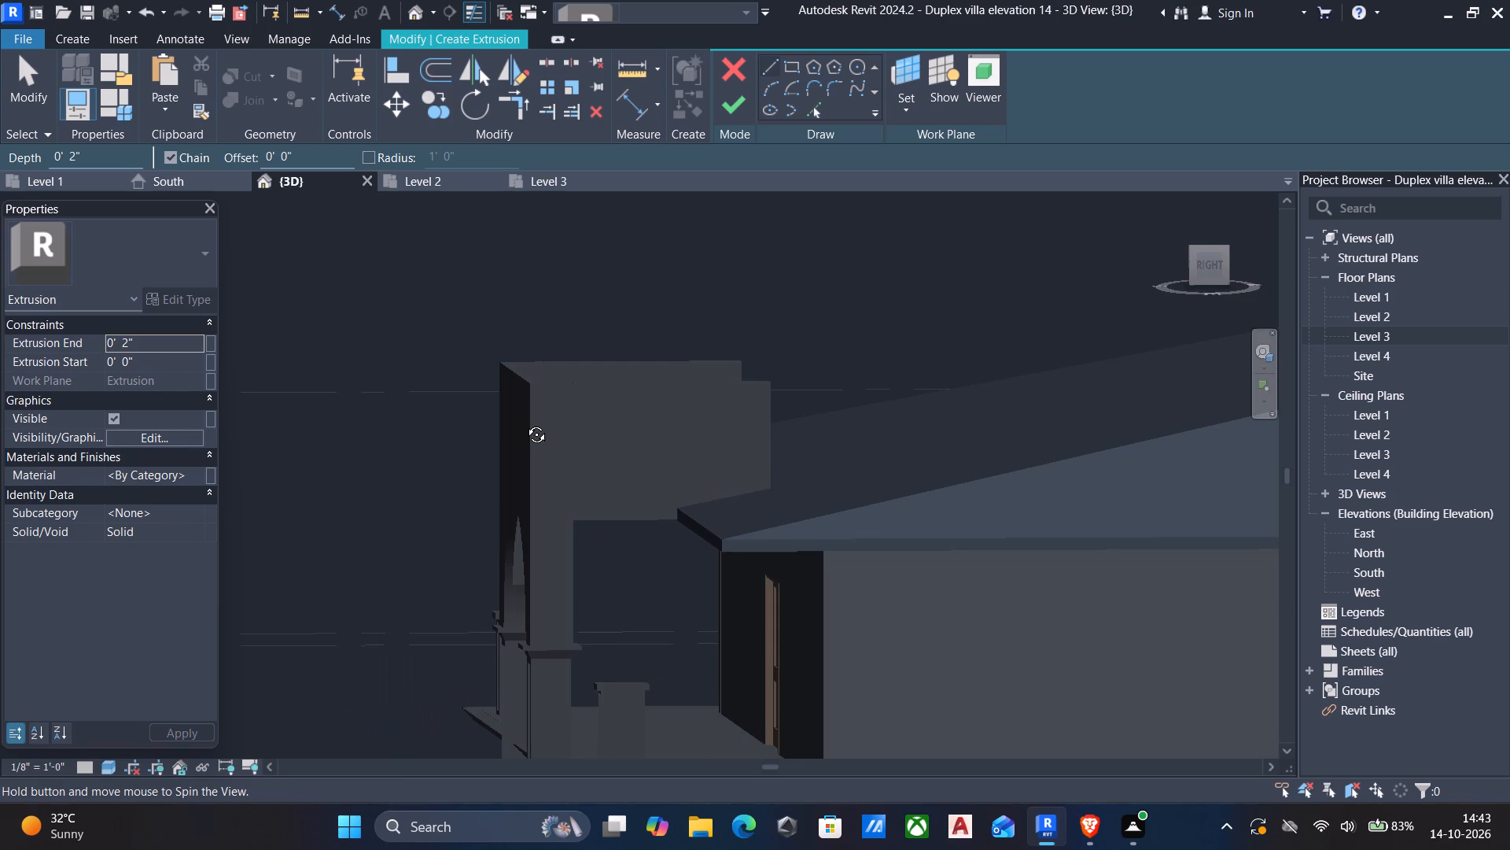
{"action": "middle_click_drag", "start_coordinate": [525, 423], "coordinate": [521, 423], "text": "shift"}
{"action": "left_click", "coordinate": [1204, 267]}
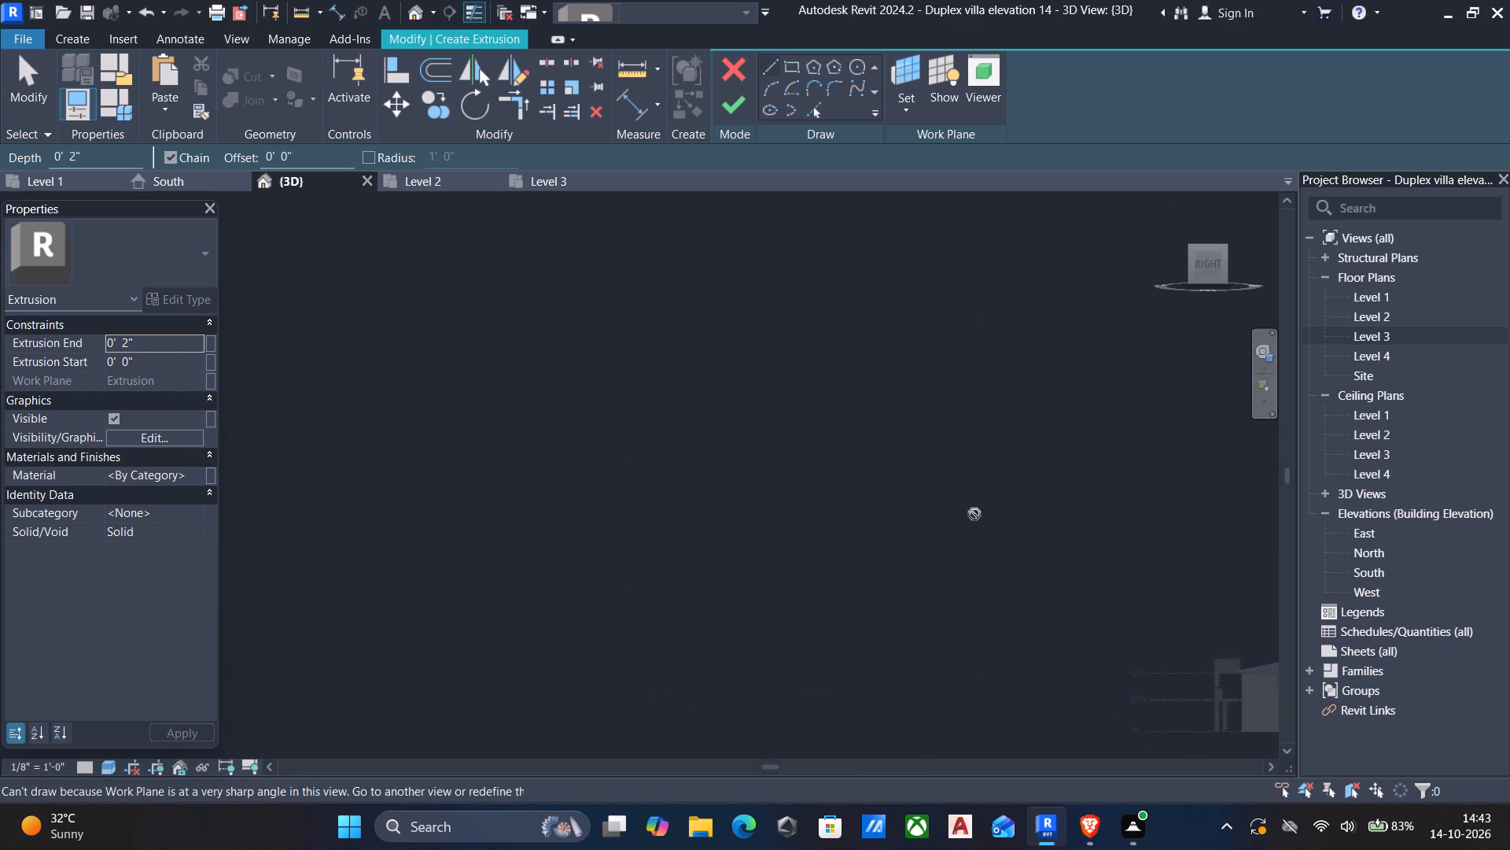
{"action": "scroll", "coordinate": [637, 536], "scroll_direction": "up", "scroll_amount": 5}
{"action": "scroll", "coordinate": [548, 343], "scroll_direction": "up", "scroll_amount": 1}
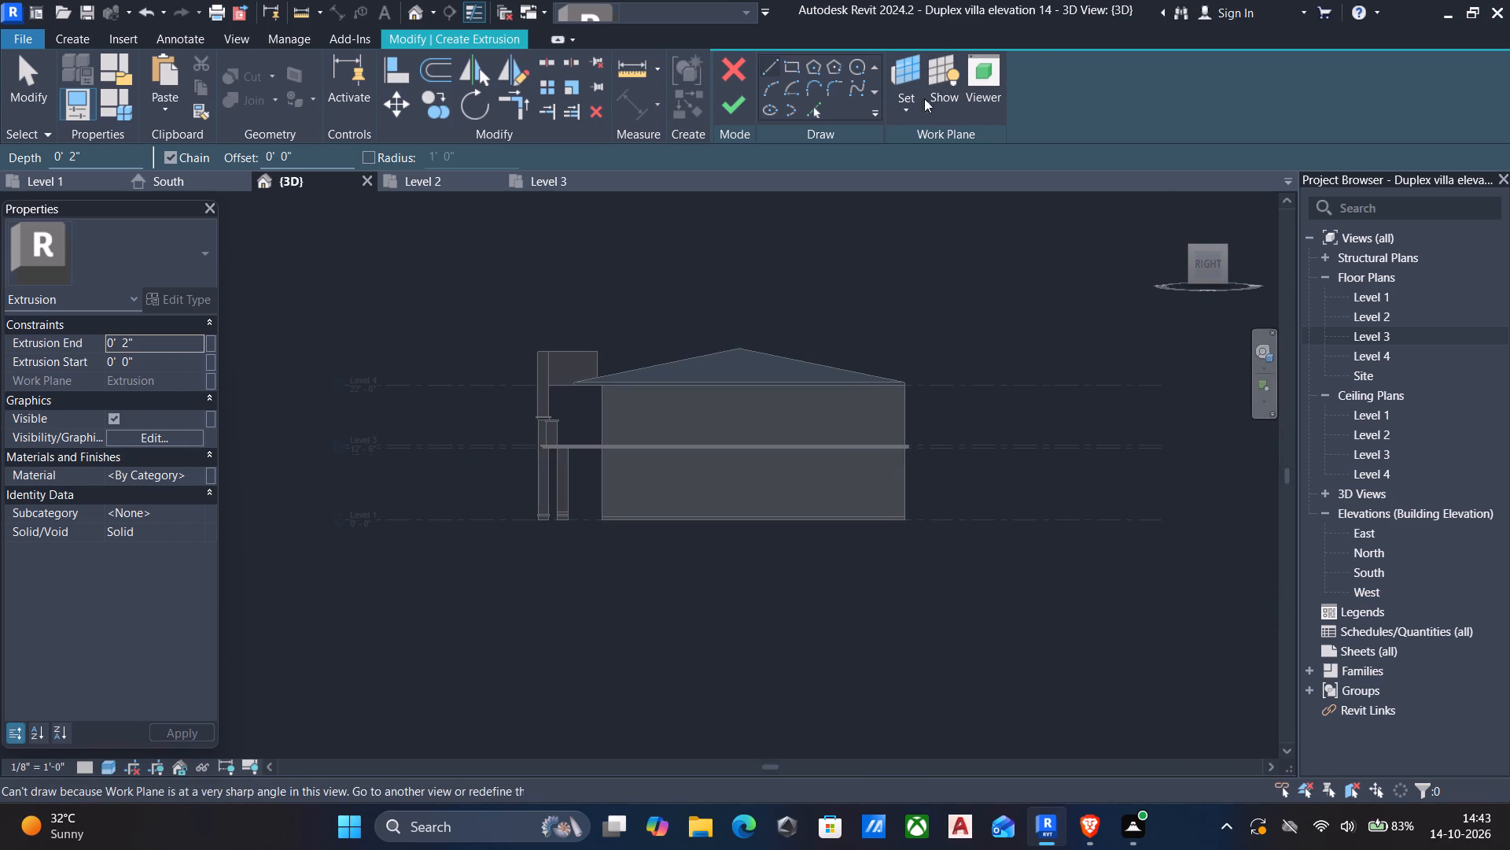
{"action": "left_click", "coordinate": [904, 115]}
{"action": "left_click", "coordinate": [905, 183]}
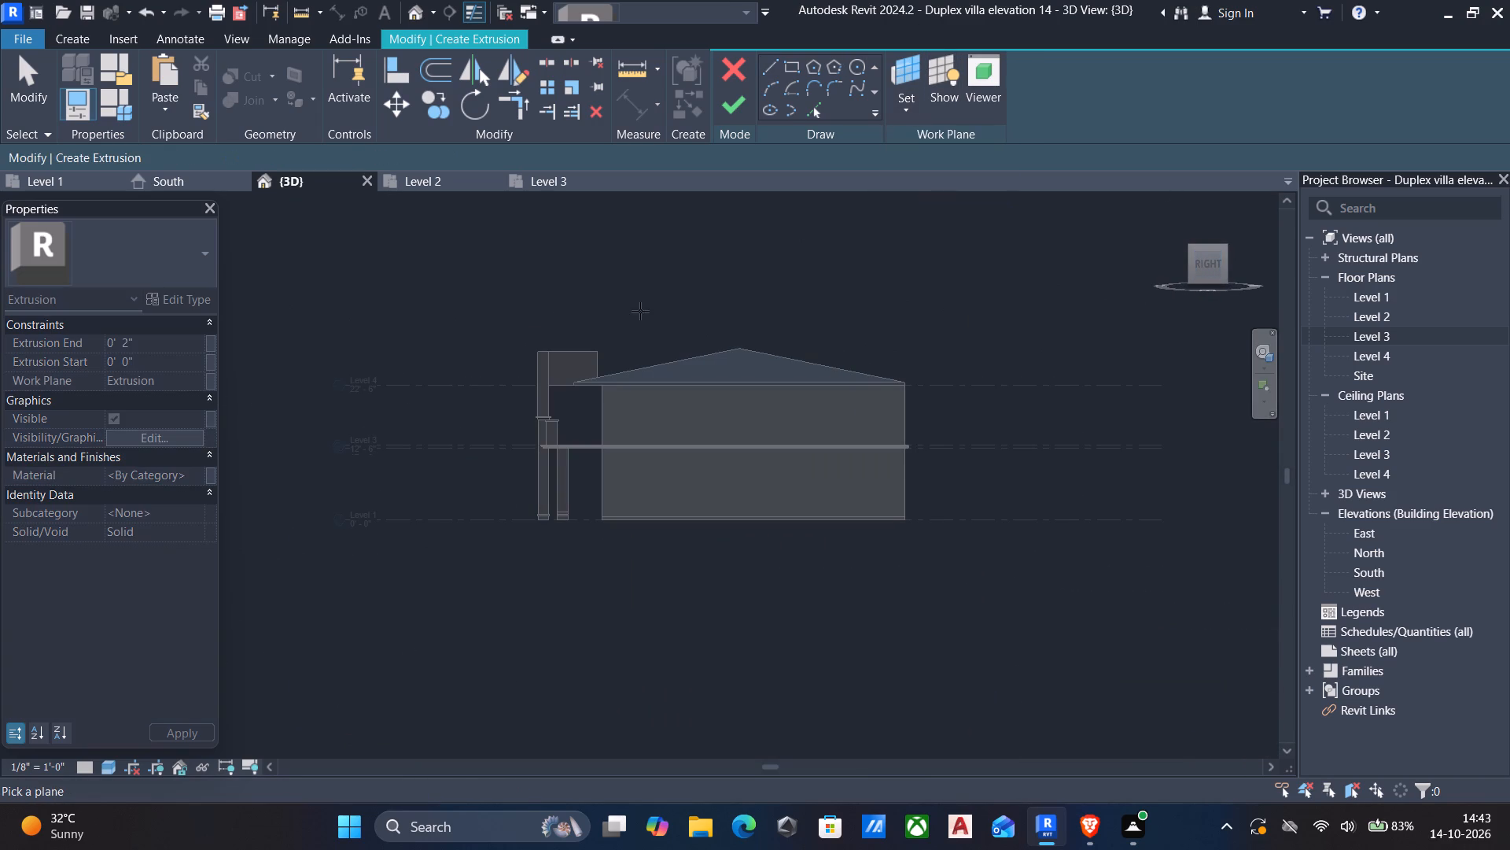
{"action": "middle_click_drag", "start_coordinate": [562, 350], "coordinate": [559, 406], "text": "shift"}
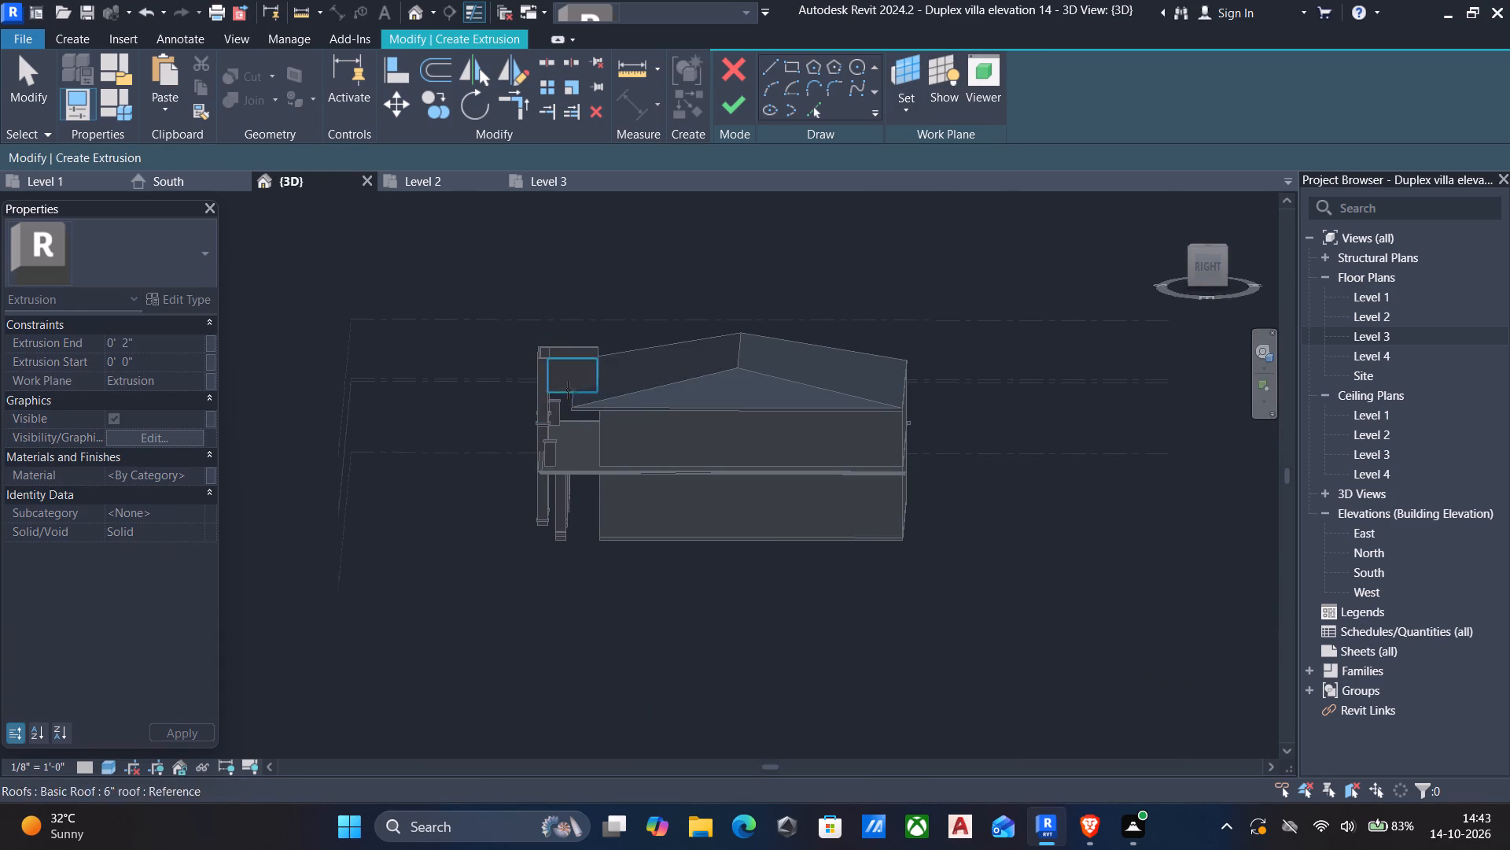
{"action": "left_click", "coordinate": [569, 364]}
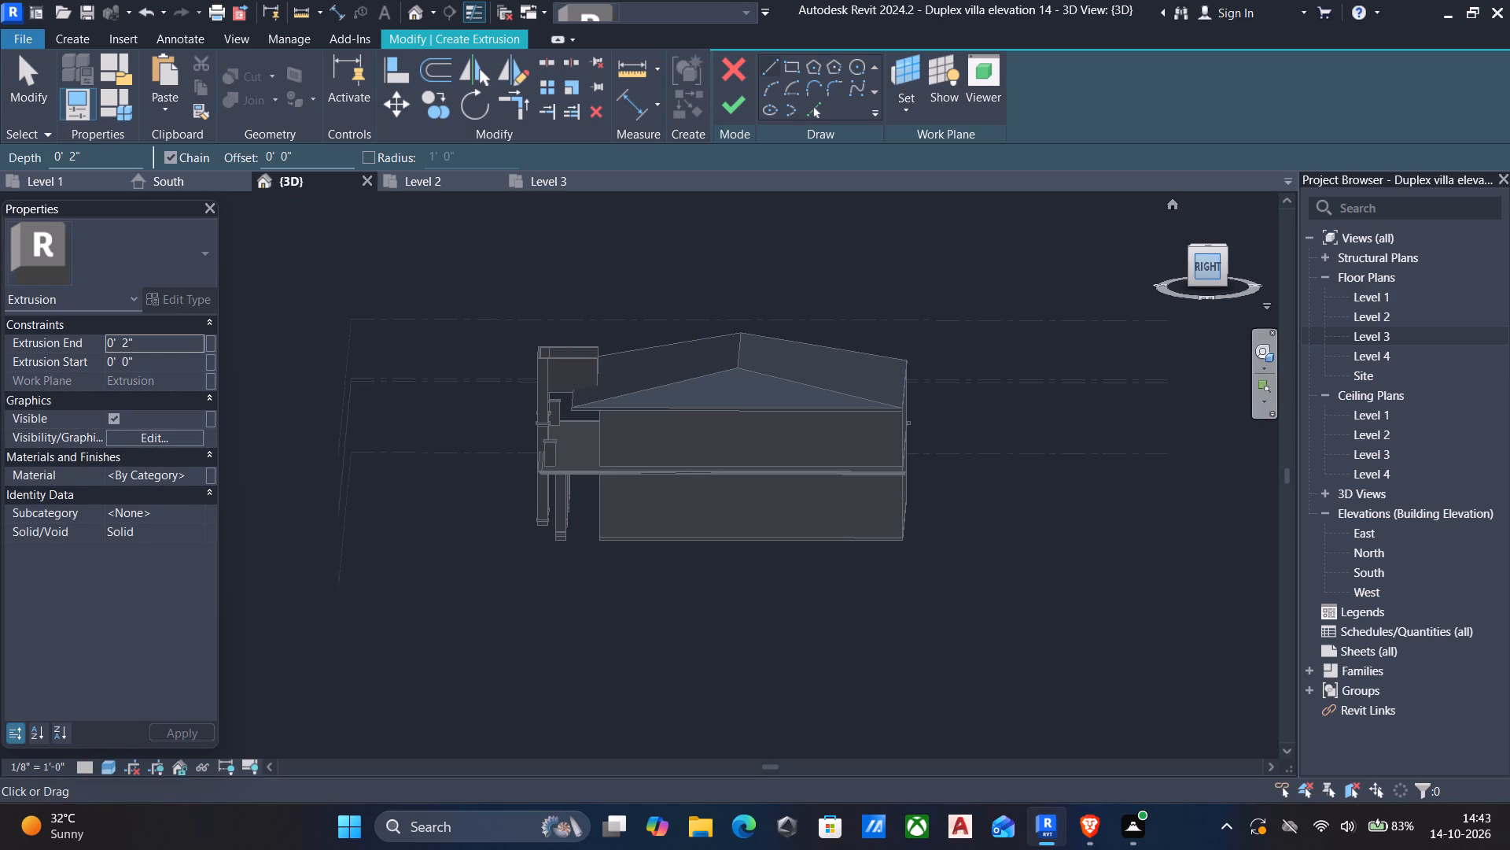
In the right side view, start a profile on the portal's front edge with a 1" line outward and a 1" line up.
{"action": "left_click", "coordinate": [1206, 265]}
{"action": "scroll", "coordinate": [535, 376], "scroll_direction": "up", "scroll_amount": 11}
{"action": "middle_click_drag", "start_coordinate": [473, 482], "coordinate": [488, 481]}
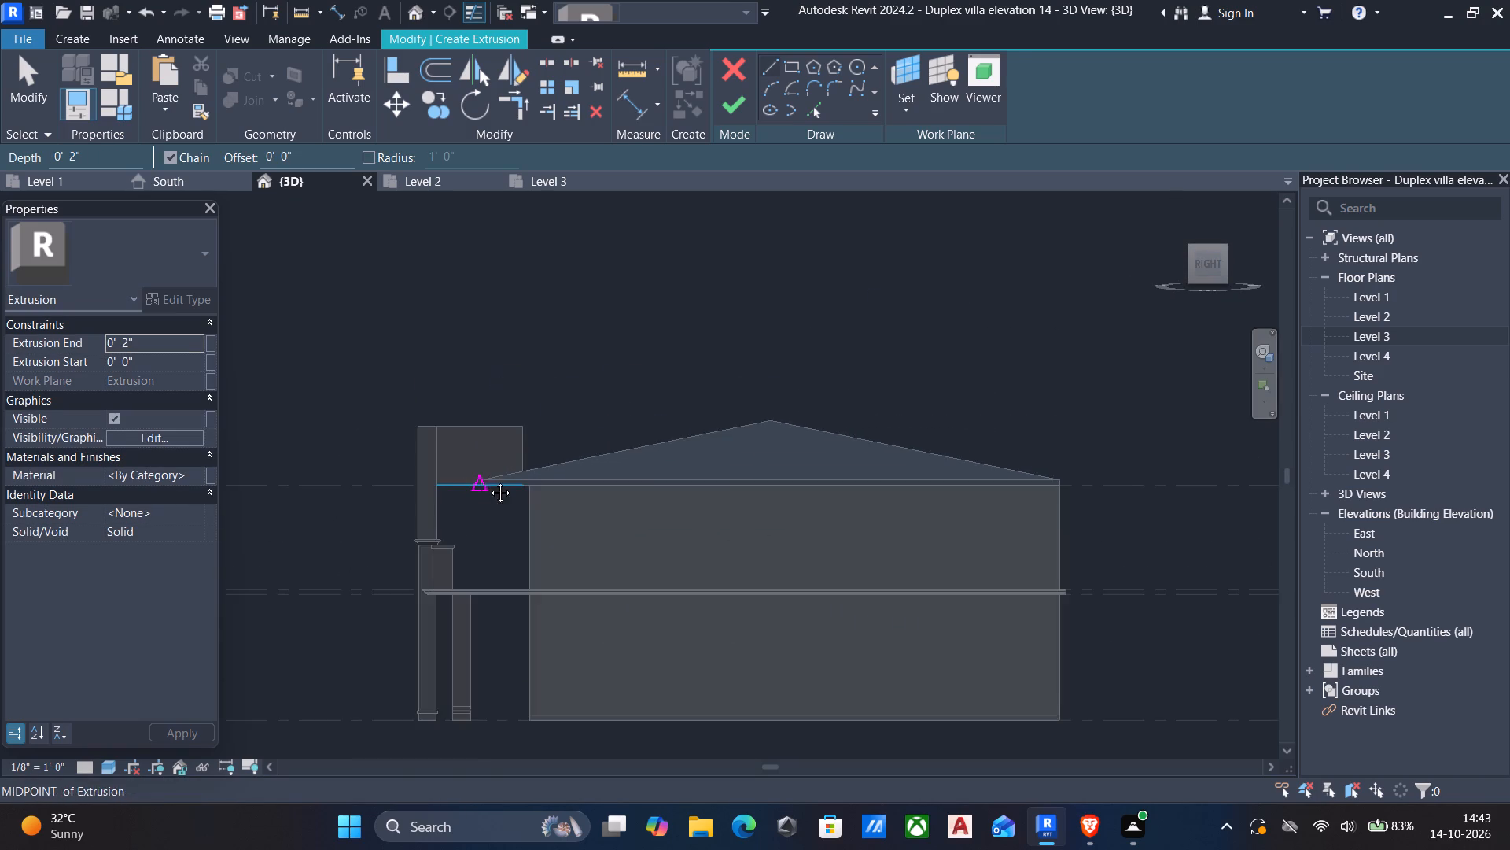
{"action": "middle_click_drag", "start_coordinate": [488, 481], "coordinate": [765, 468]}
{"action": "scroll", "coordinate": [726, 421], "scroll_direction": "up", "scroll_amount": 5}
{"action": "scroll", "coordinate": [625, 454], "scroll_direction": "up", "scroll_amount": 5}
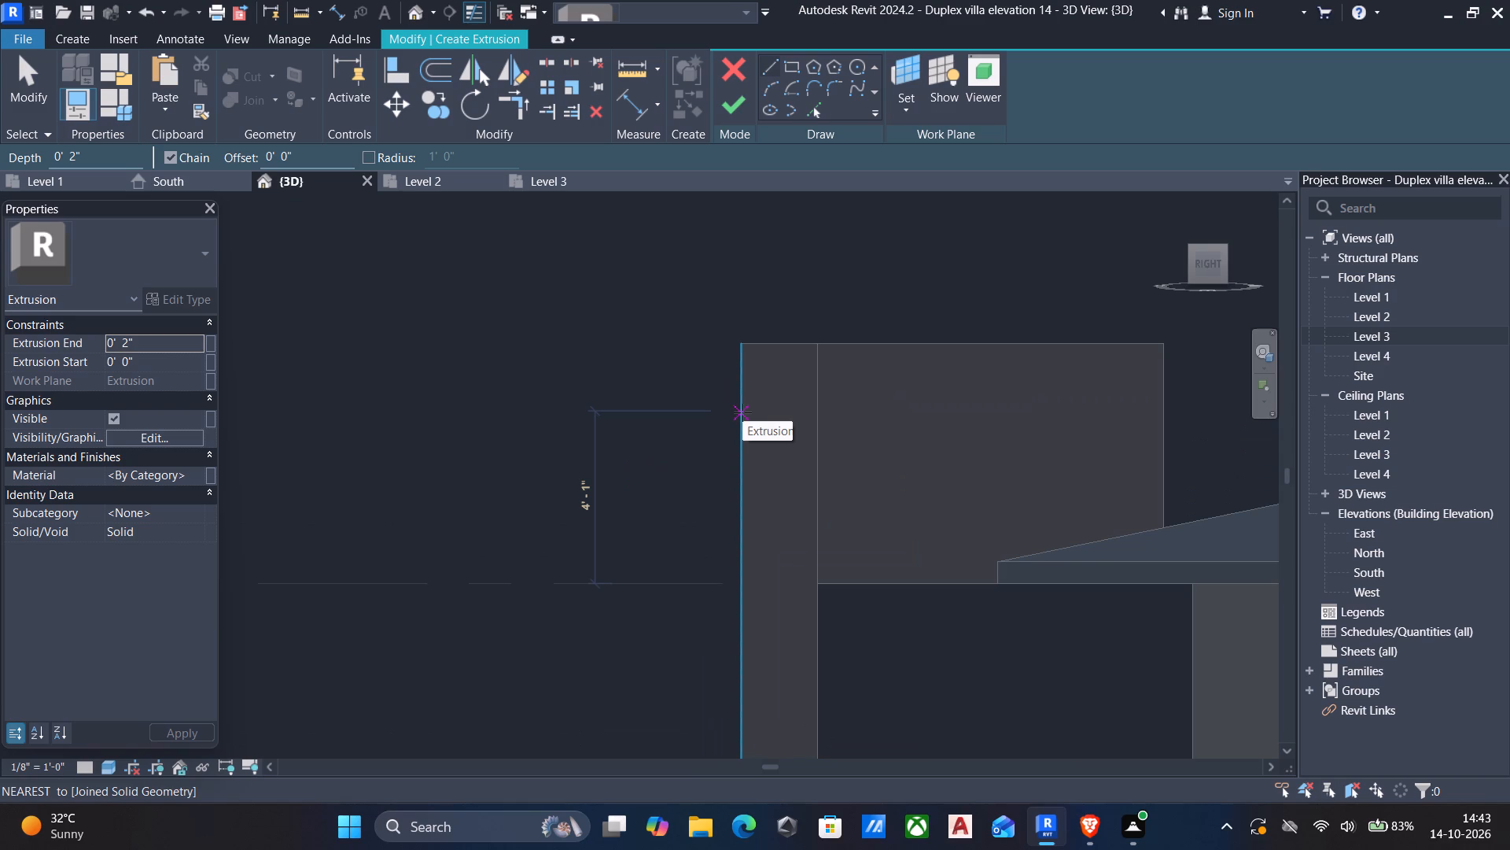
{"action": "right_click_drag", "start_coordinate": [645, 397], "coordinate": [626, 390]}
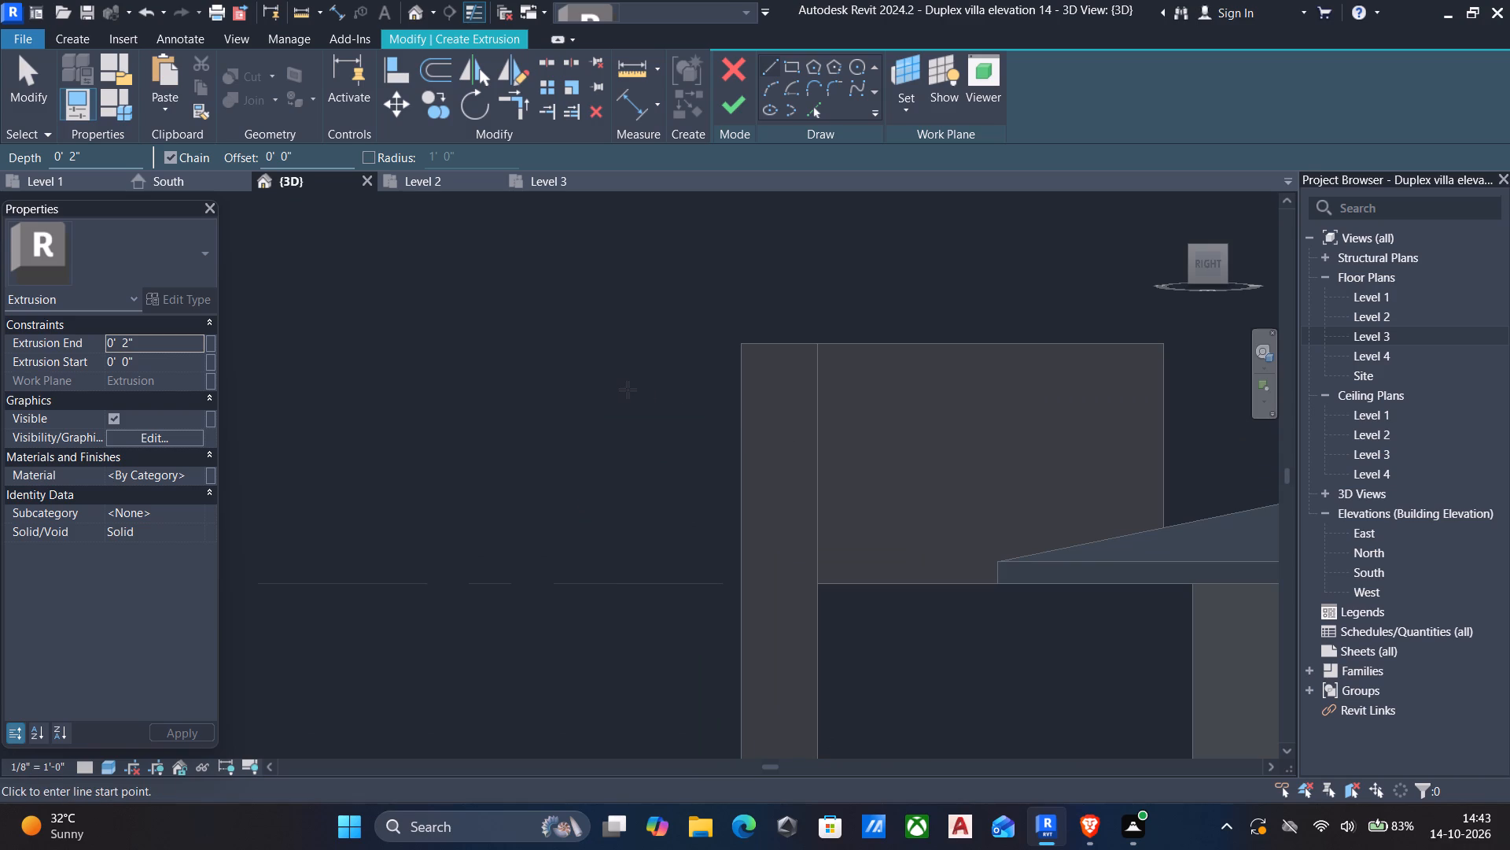
{"action": "right_click", "coordinate": [628, 390]}
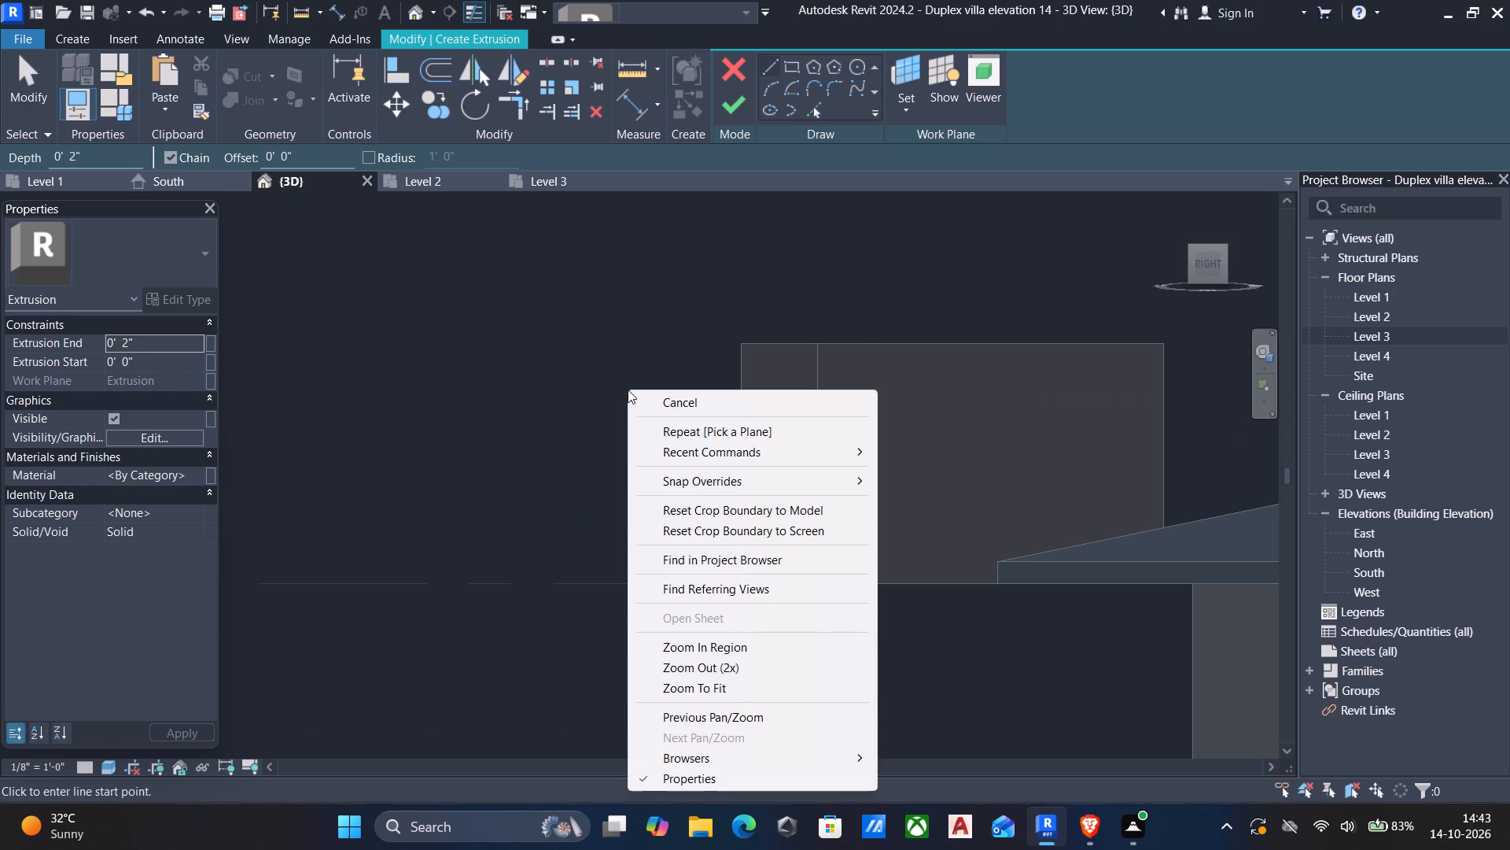
{"action": "left_click", "coordinate": [667, 394]}
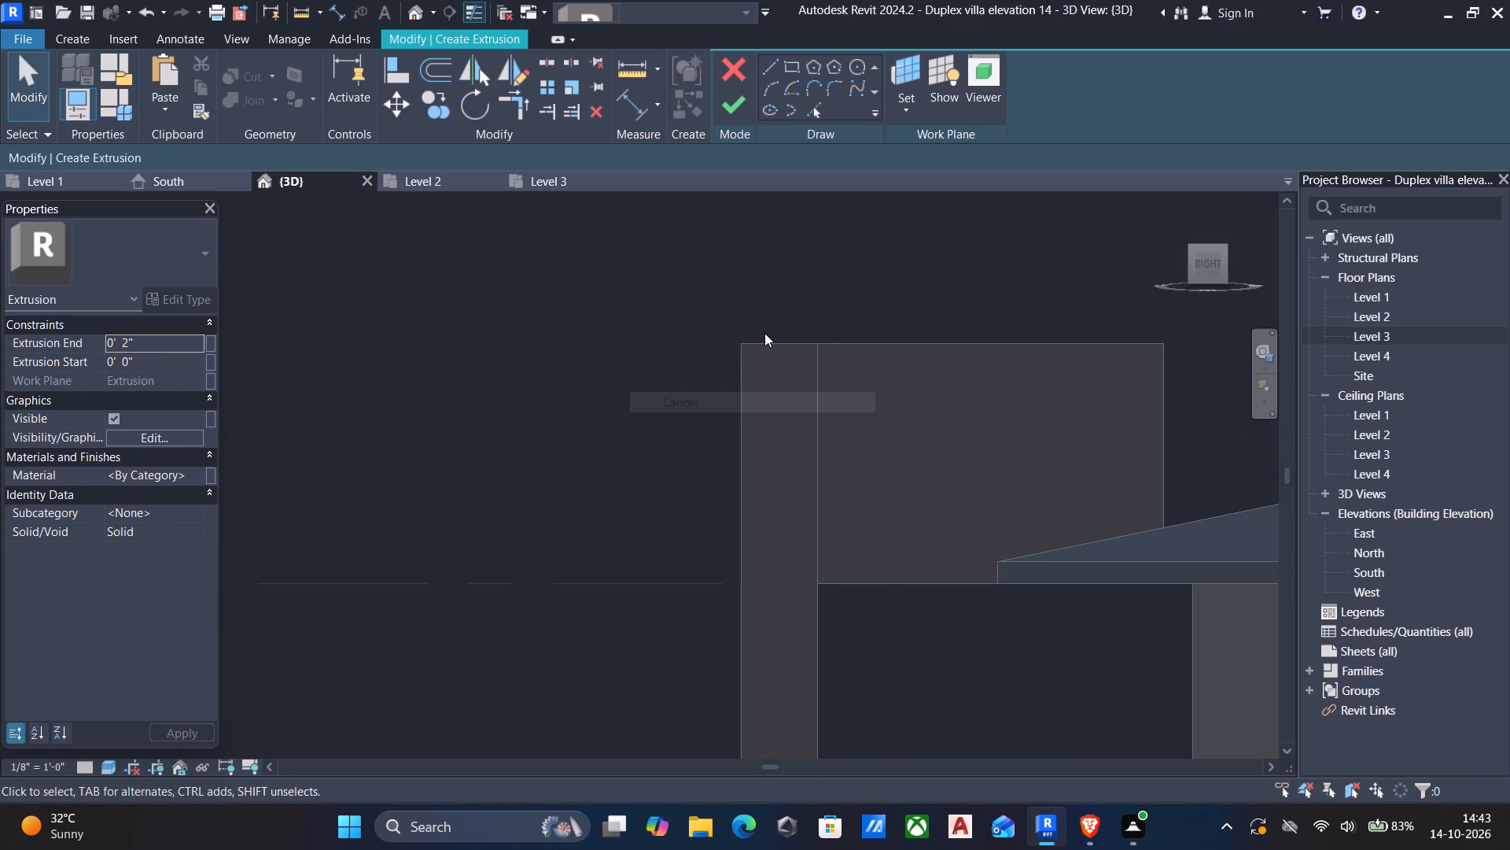
{"action": "left_click", "coordinate": [778, 59]}
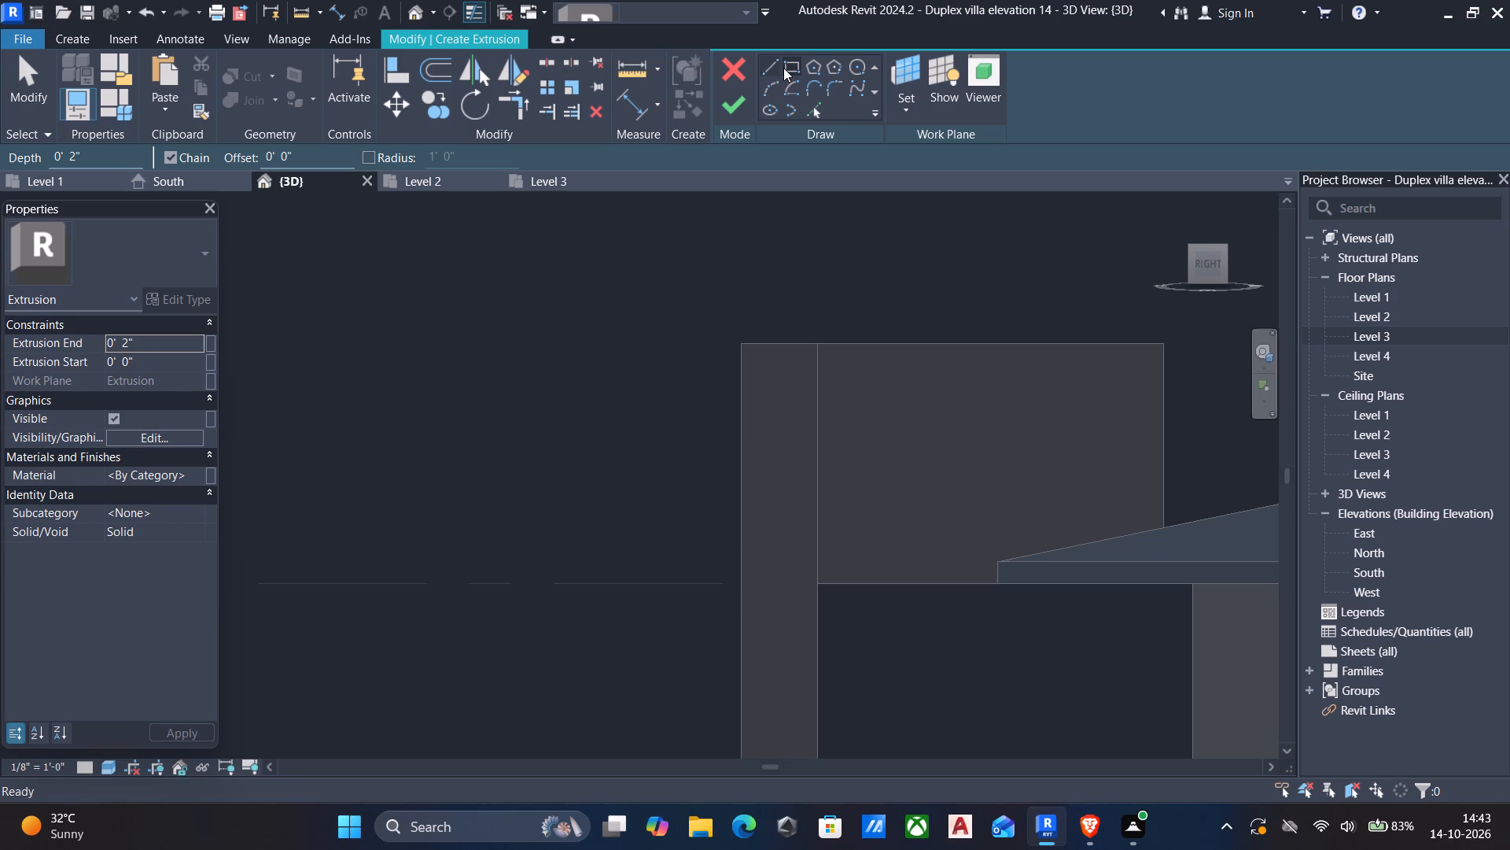
{"action": "left_click", "coordinate": [765, 65]}
{"action": "scroll", "coordinate": [758, 405], "scroll_direction": "up", "scroll_amount": 4}
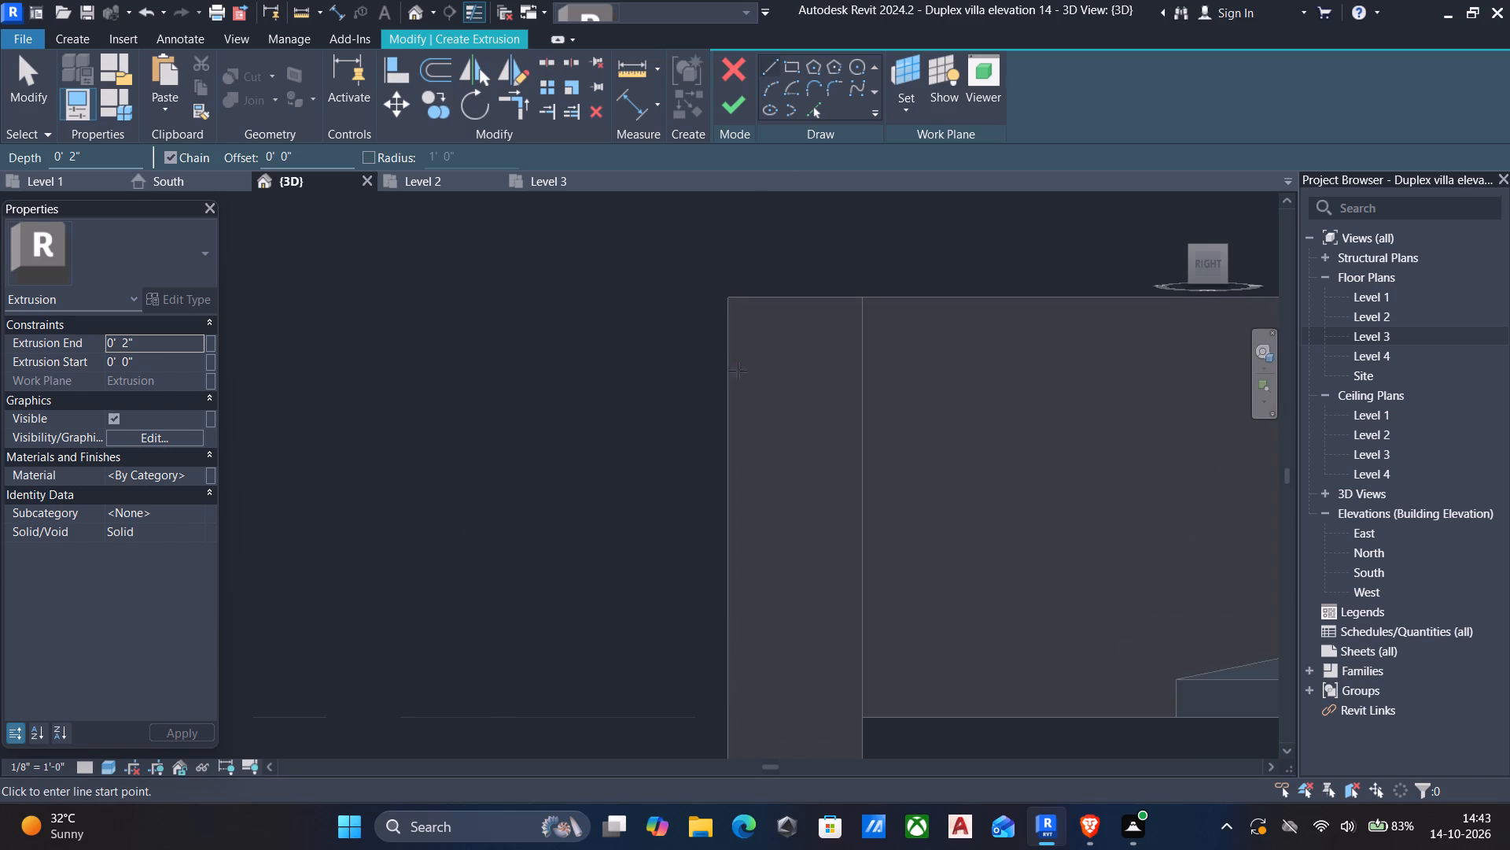
{"action": "scroll", "coordinate": [704, 428], "scroll_direction": "down", "scroll_amount": 2}
{"action": "middle_click_drag", "start_coordinate": [956, 469], "coordinate": [697, 445]}
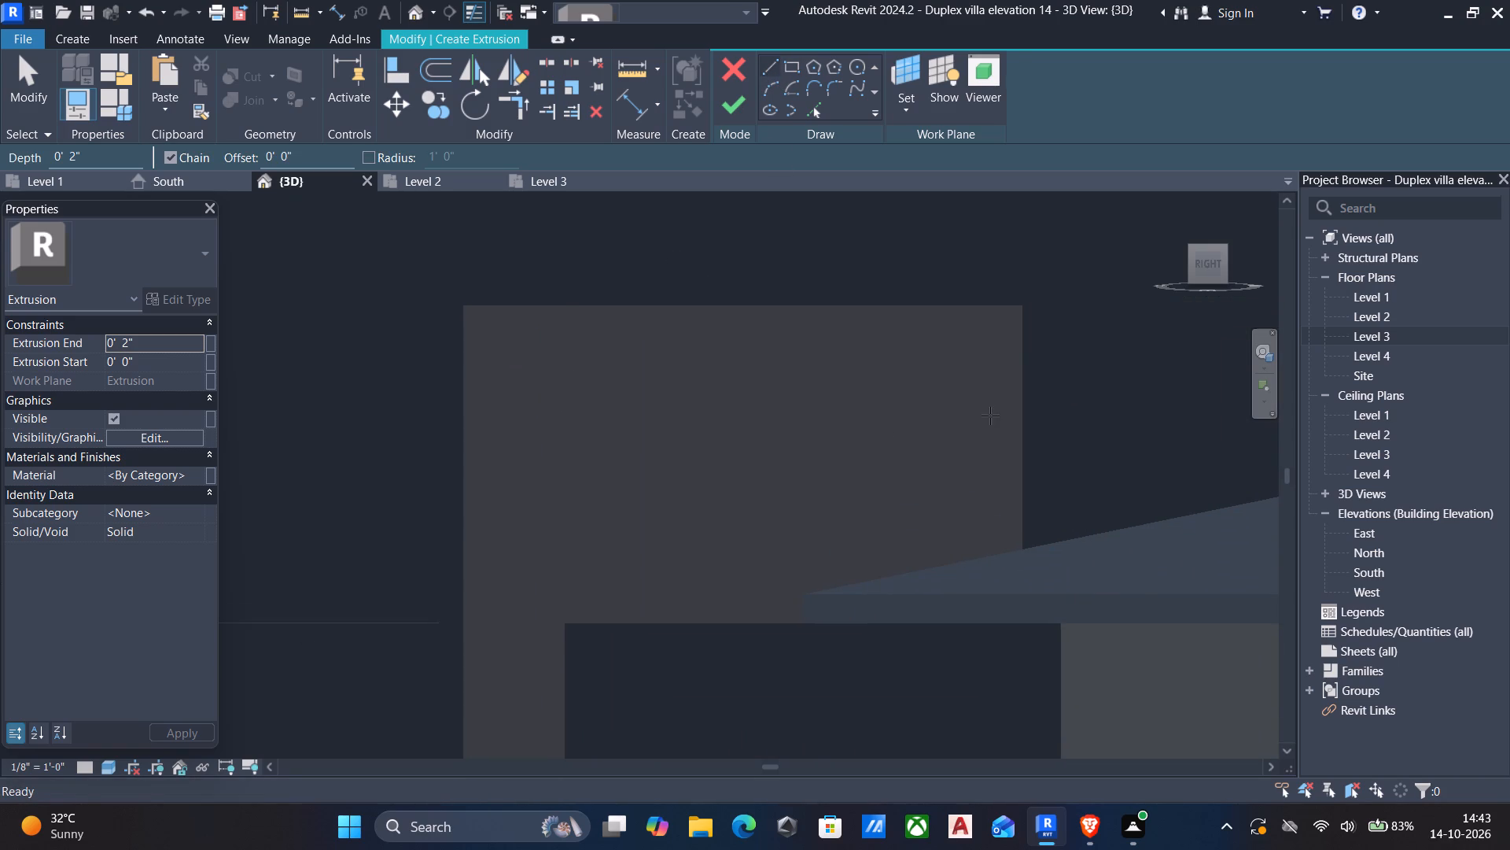
{"action": "left_click", "coordinate": [467, 395]}
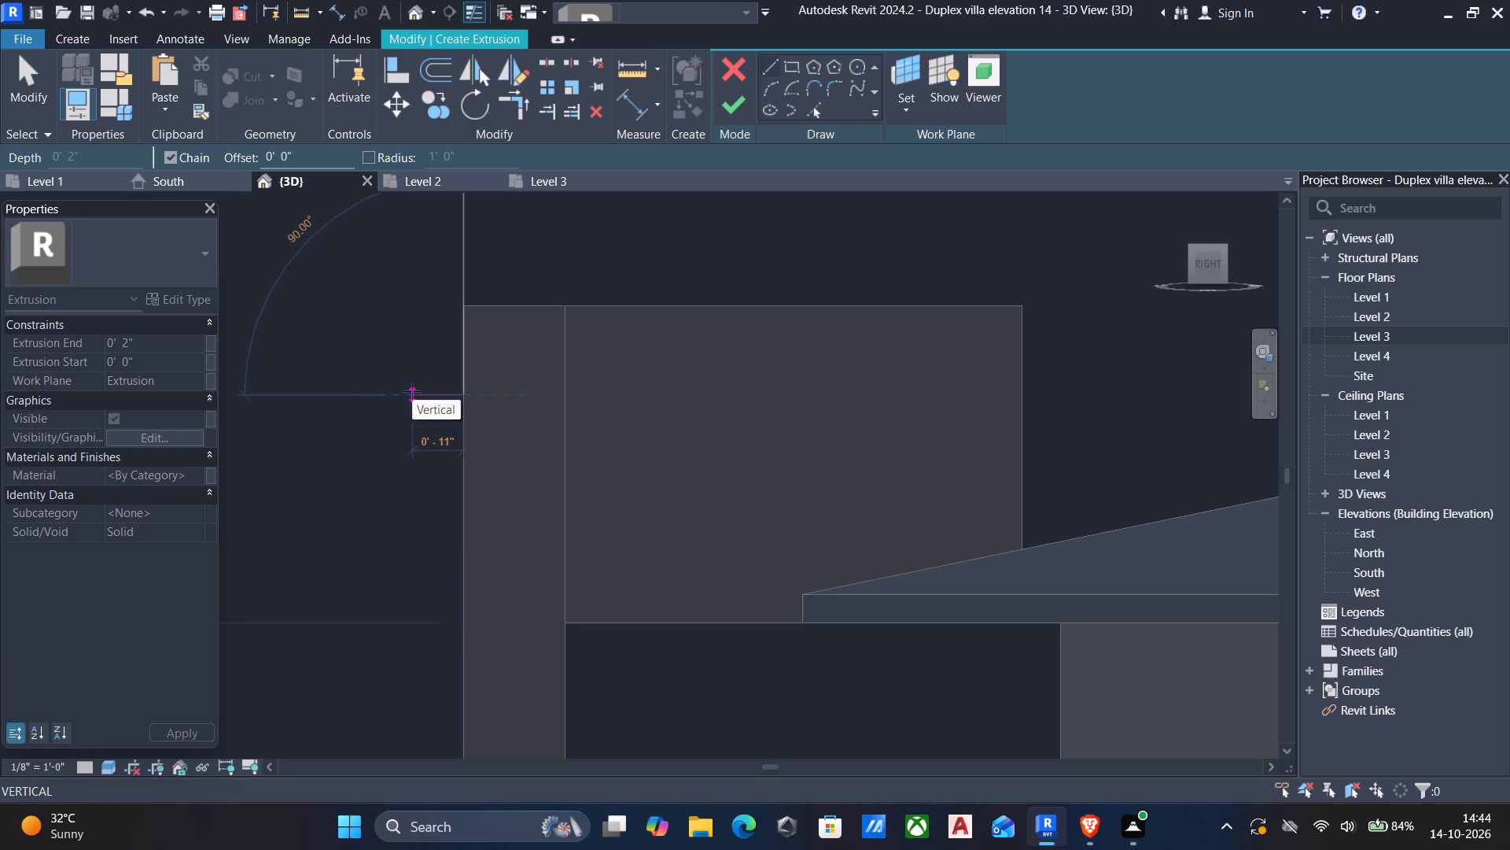
{"action": "key", "text": "Escape"}
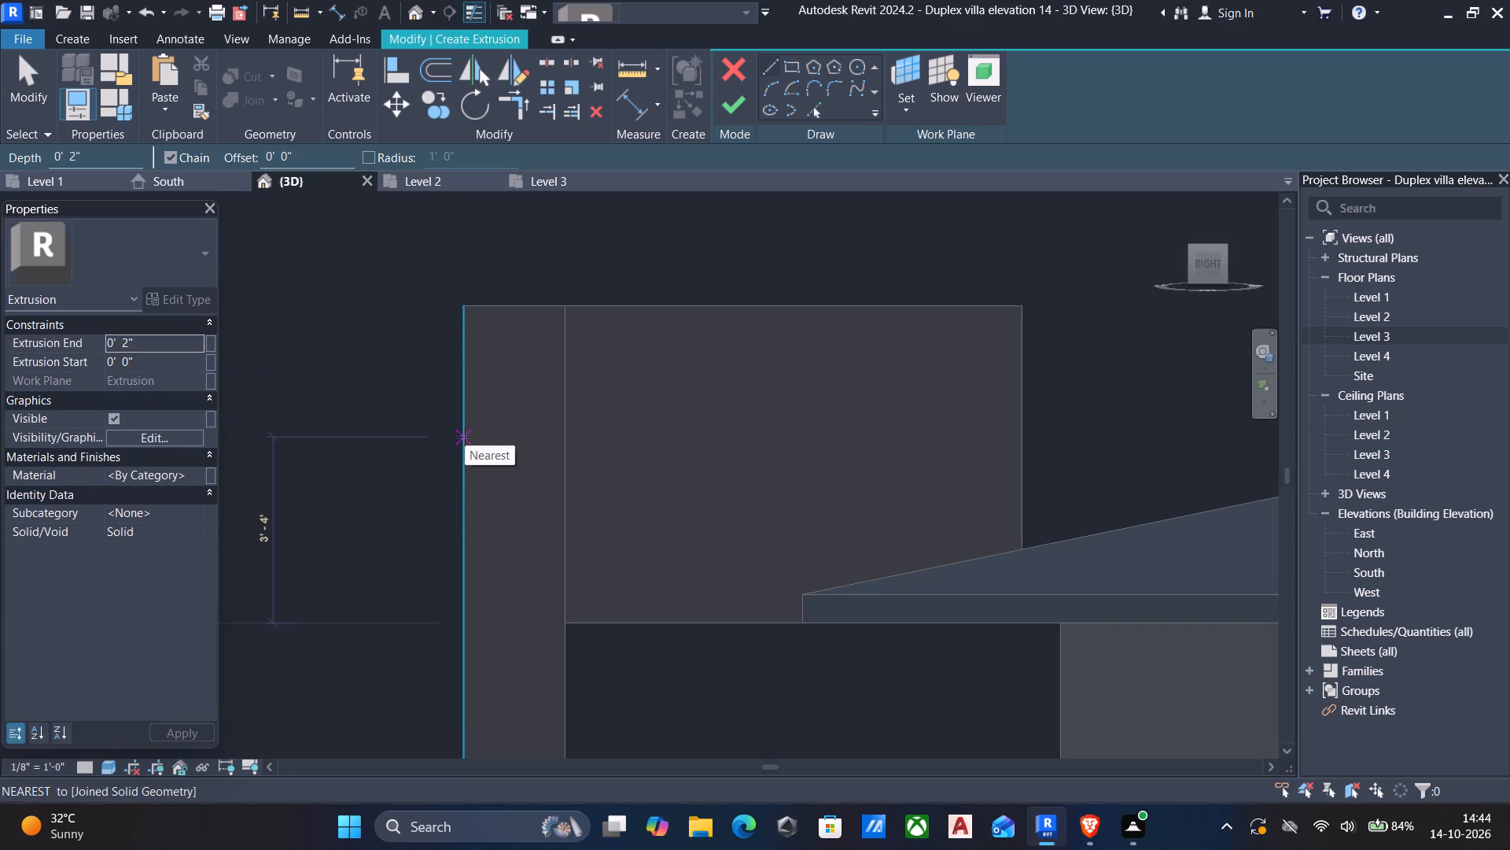
{"action": "left_click", "coordinate": [465, 437]}
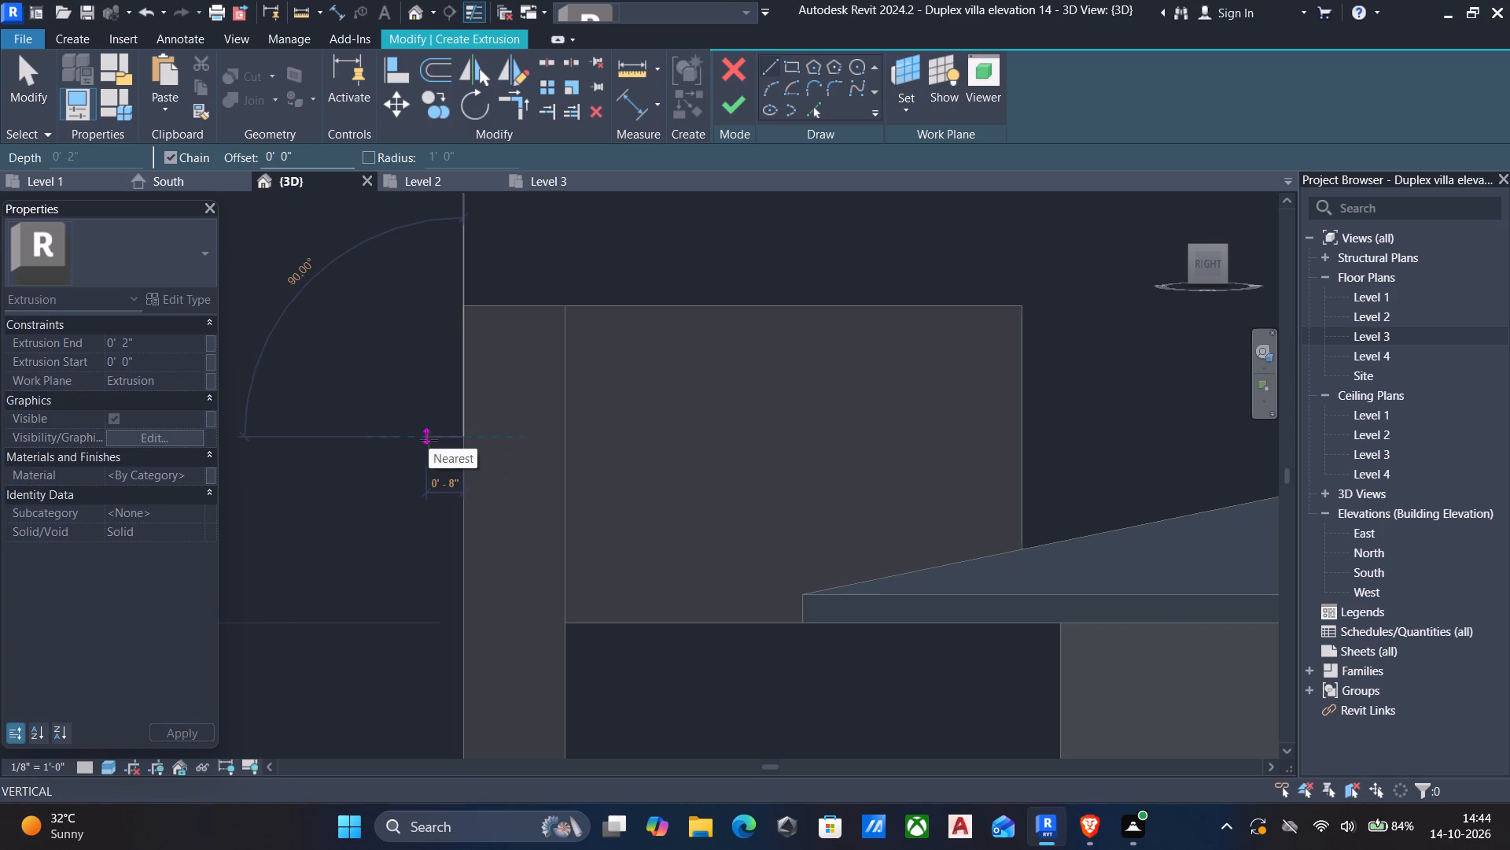
{"action": "scroll", "coordinate": [429, 438], "scroll_direction": "up", "scroll_amount": 4}
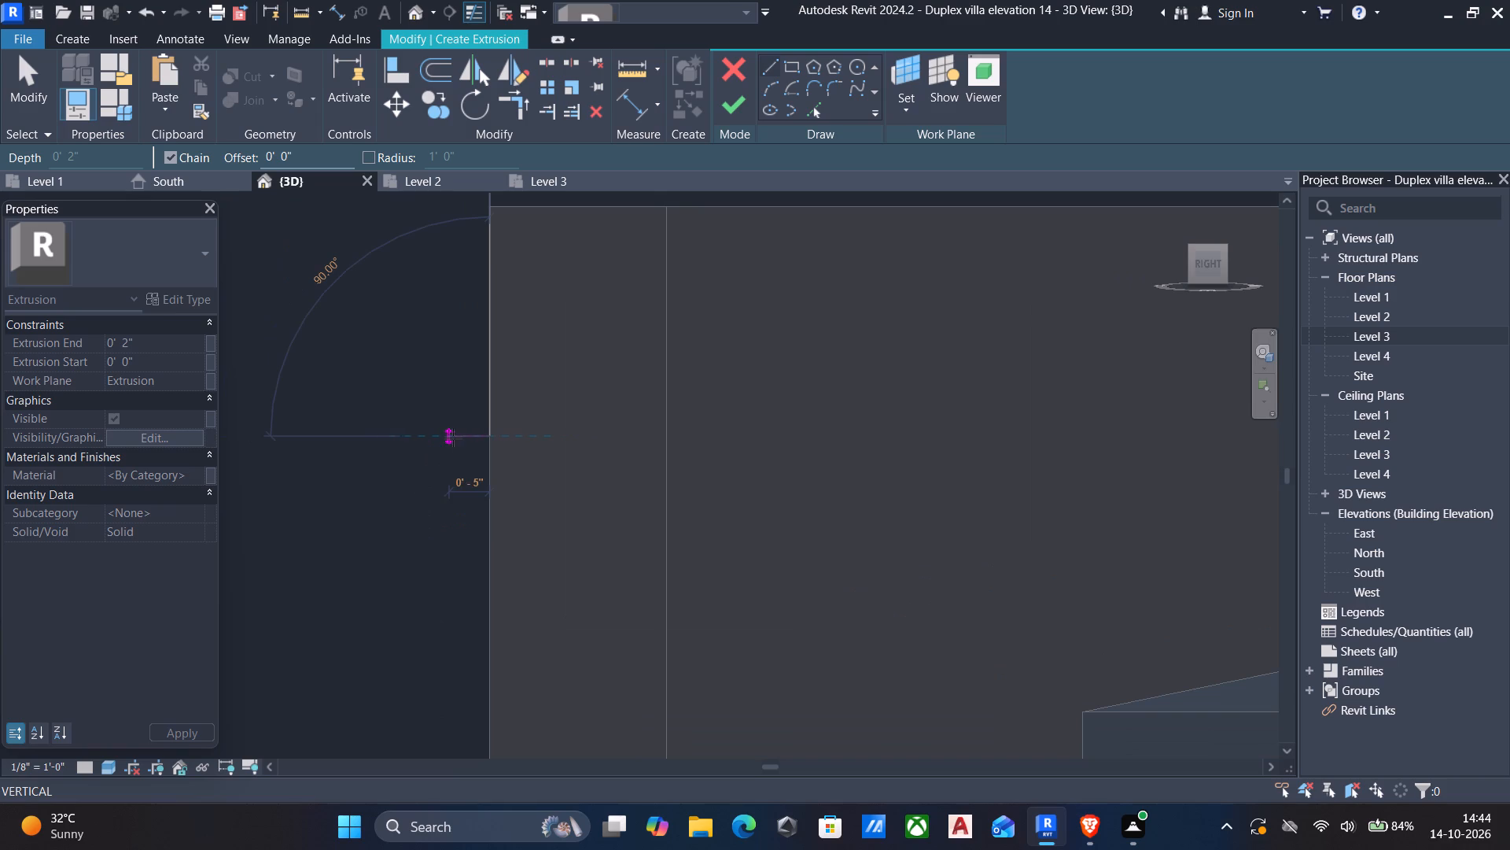
{"action": "type", "text": "1\""}
{"action": "key", "text": "Return"}
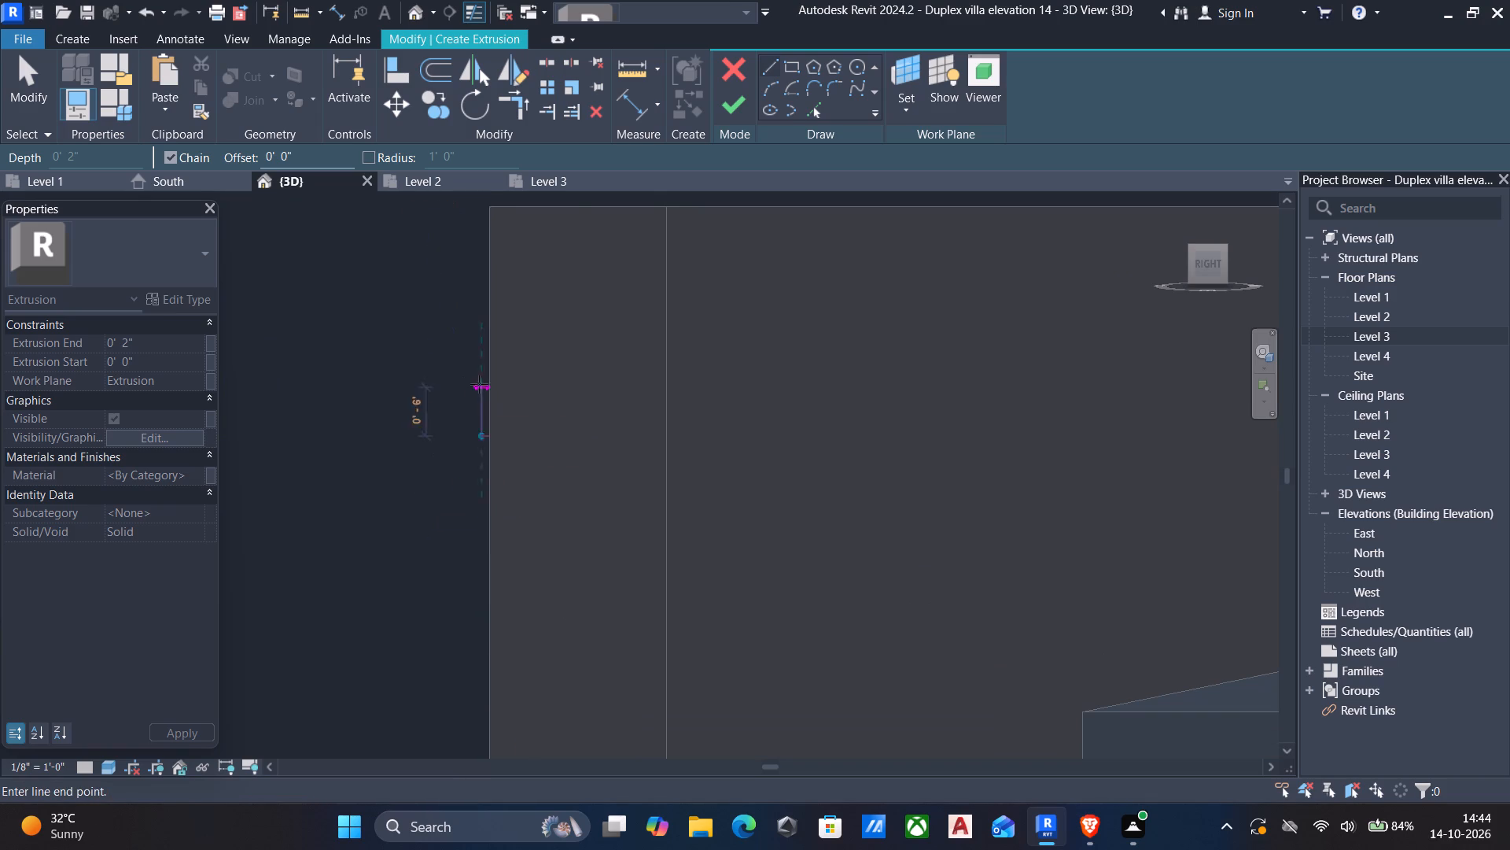
{"action": "scroll", "coordinate": [479, 384], "scroll_direction": "up", "scroll_amount": 4}
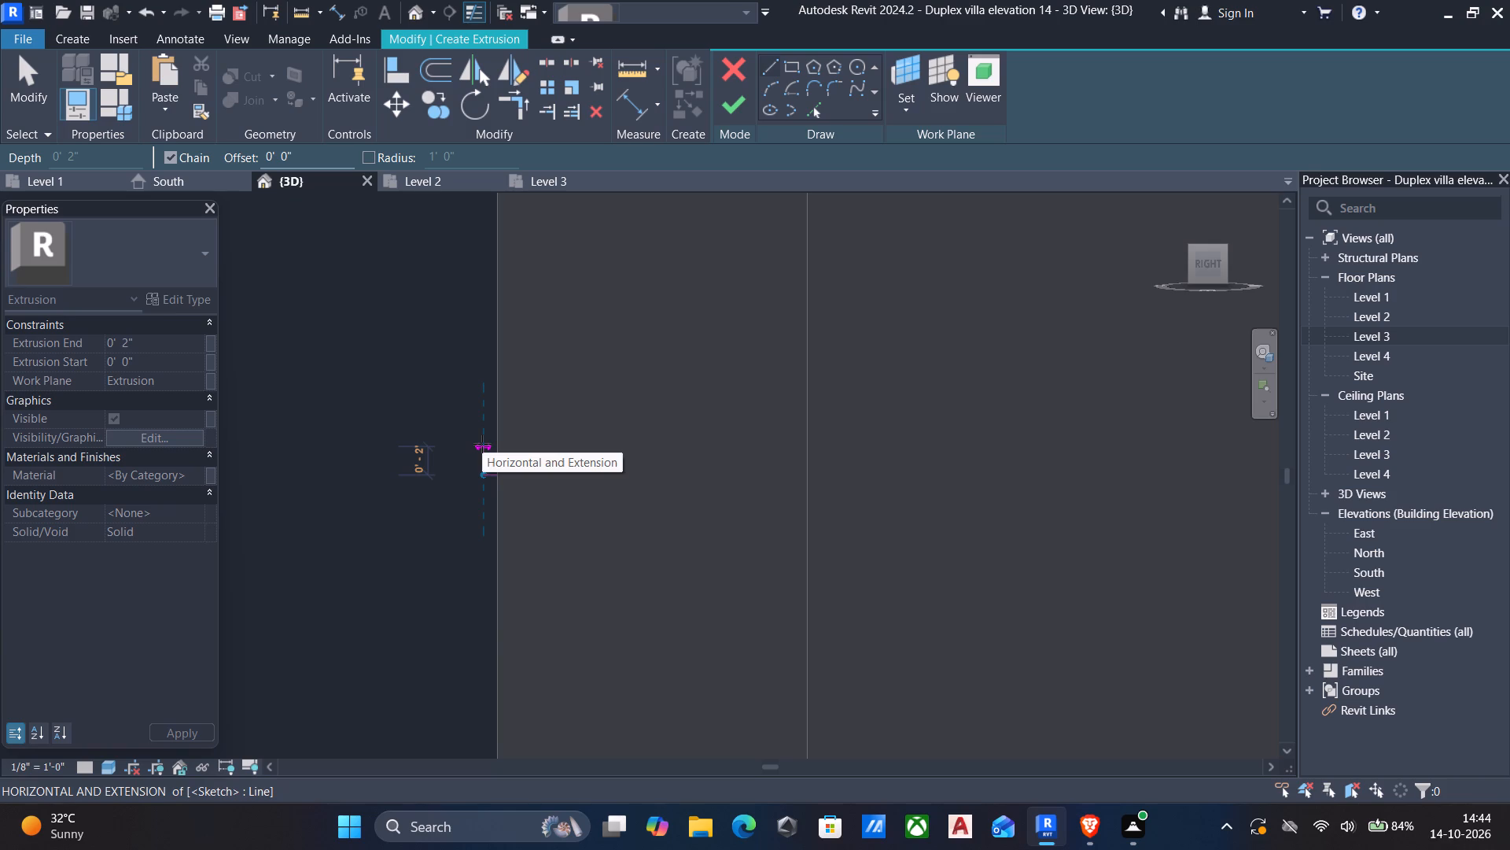
{"action": "type", "text": "1\""}
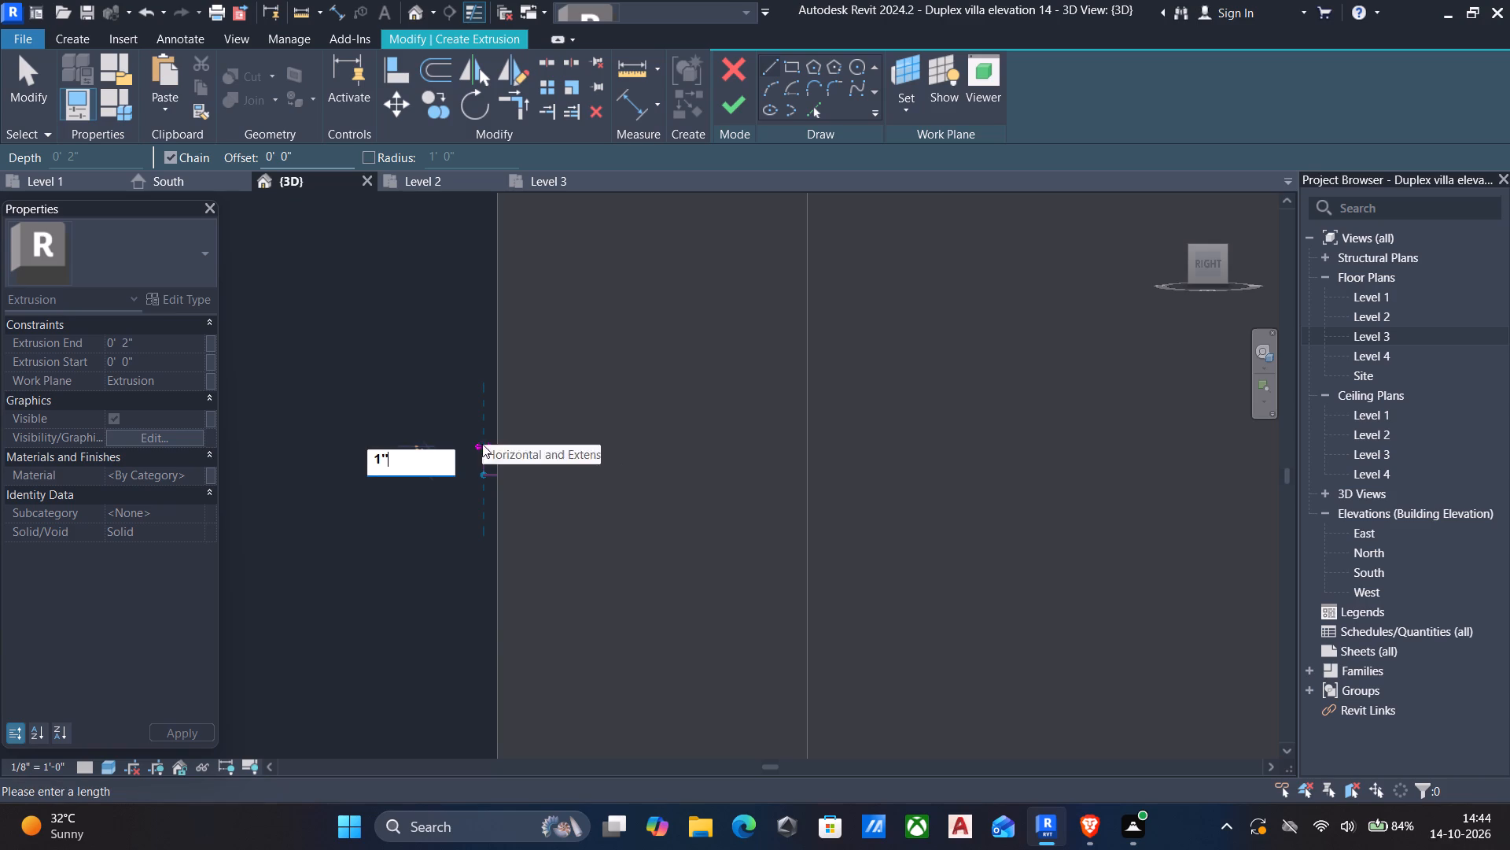
{"action": "key", "text": "Return"}
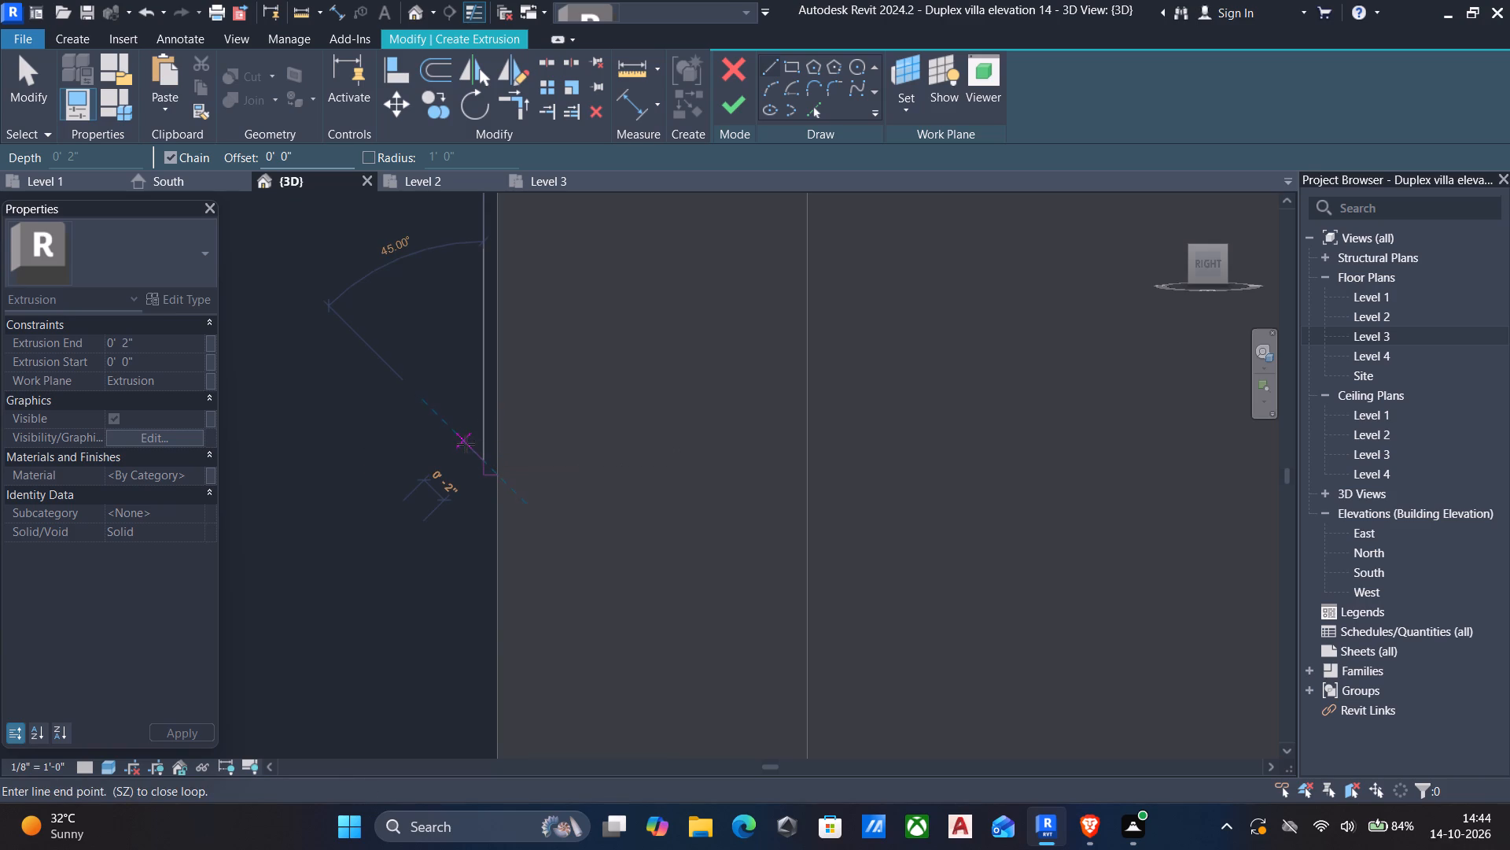
Continue the profile upward with alternating 45° and vertical segments about 1" each, and close it along the portal's front edge, about 4 3/8" tall.
{"action": "scroll", "coordinate": [467, 445], "scroll_direction": "up", "scroll_amount": 1}
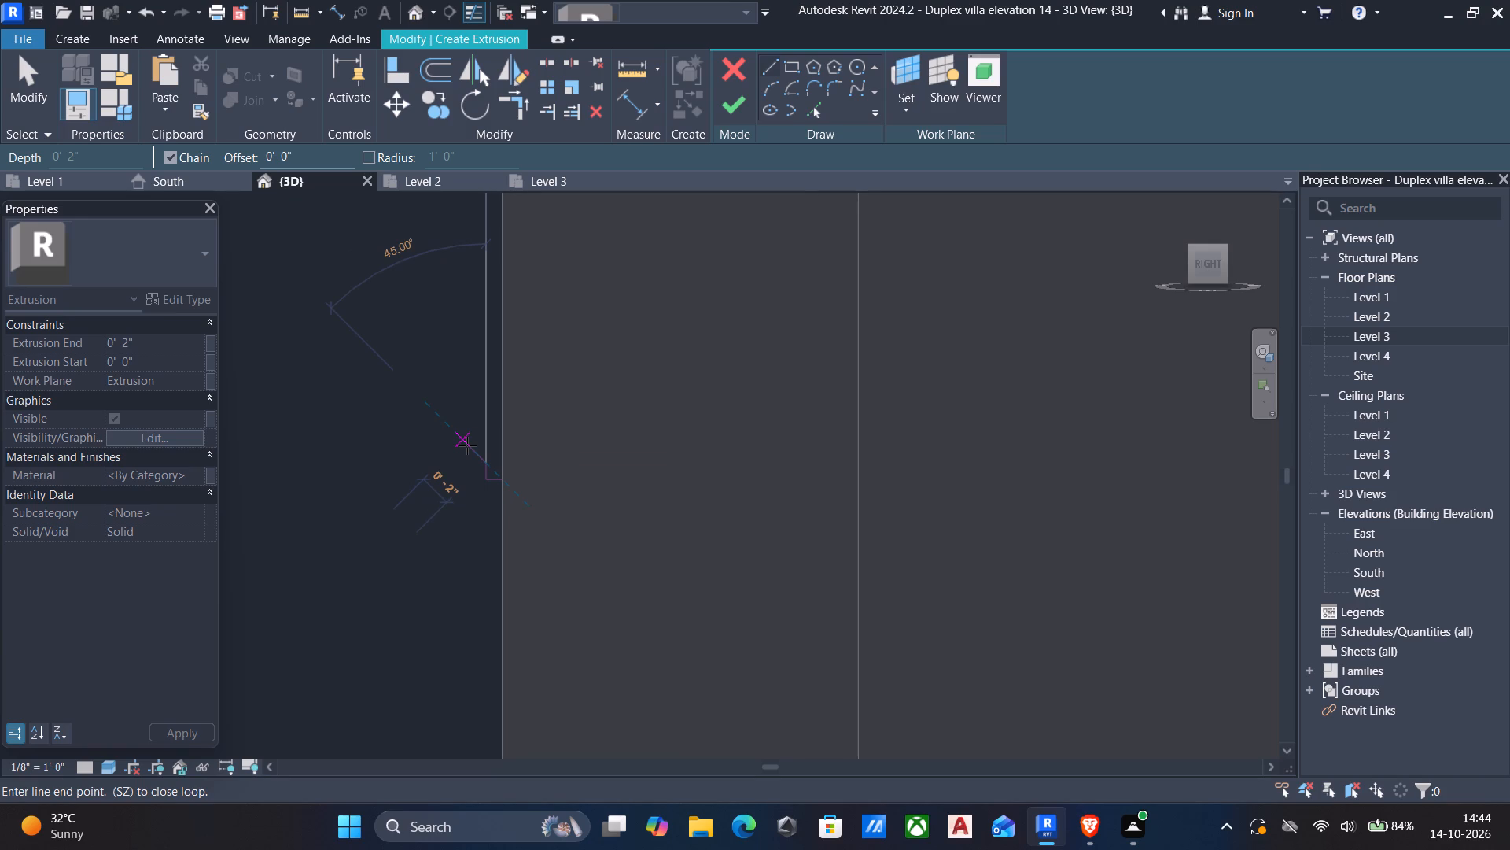
{"action": "scroll", "coordinate": [467, 445], "scroll_direction": "up", "scroll_amount": 3}
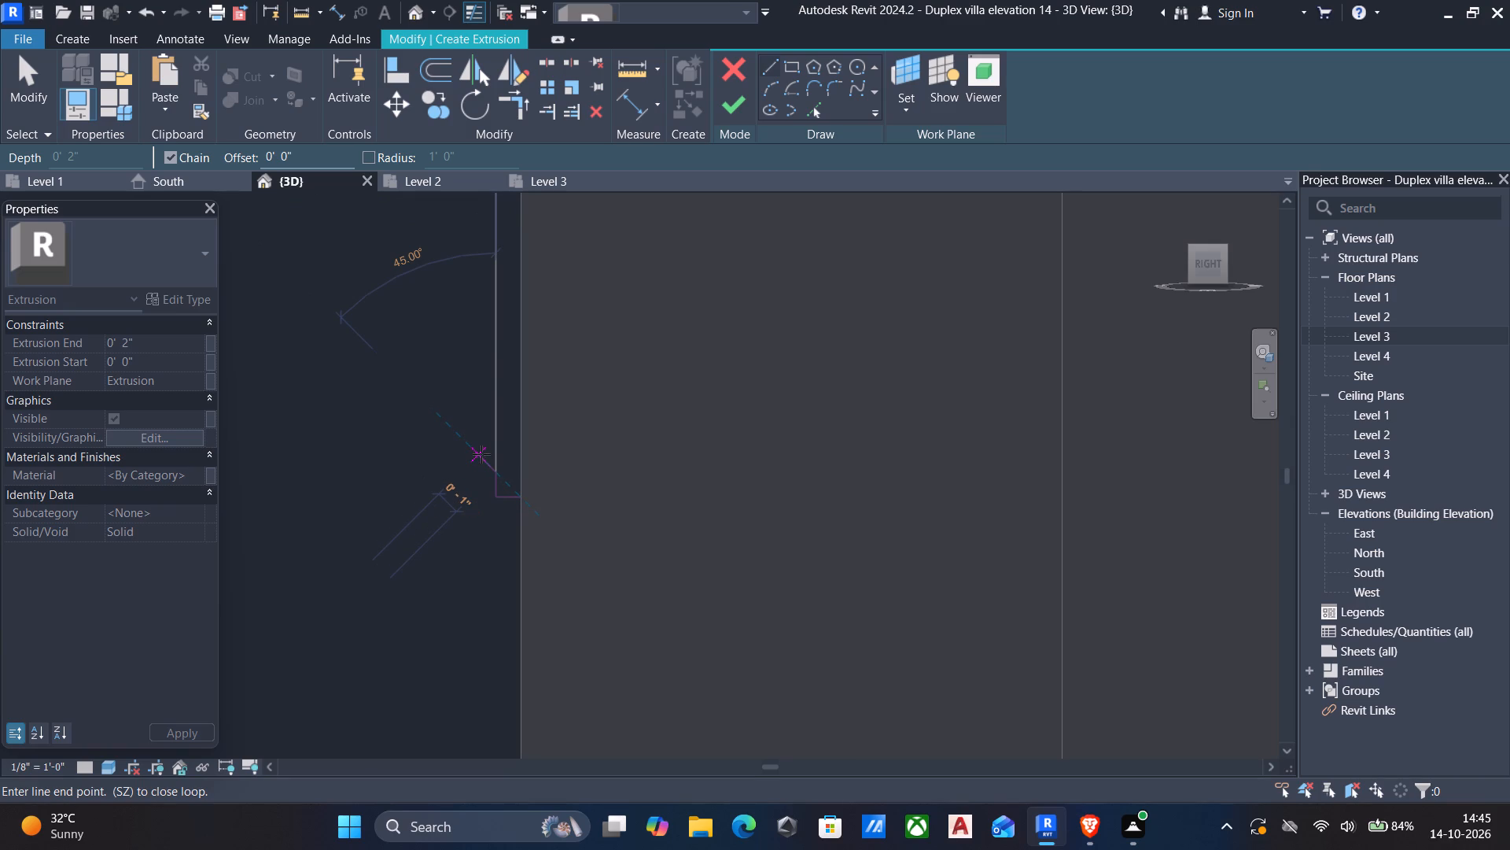
{"action": "left_click", "coordinate": [481, 454]}
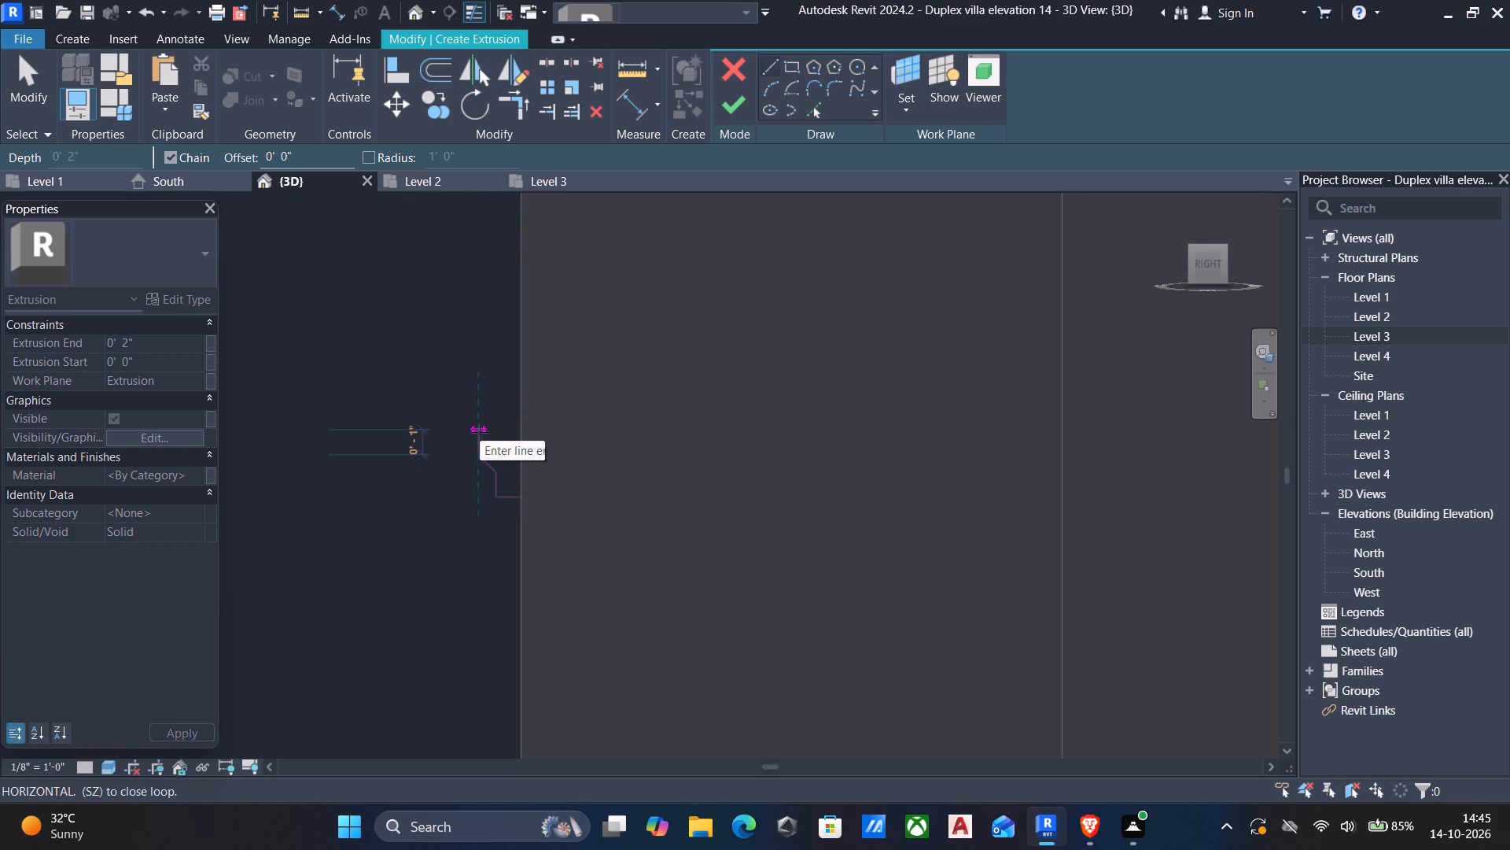
{"action": "left_click", "coordinate": [480, 432]}
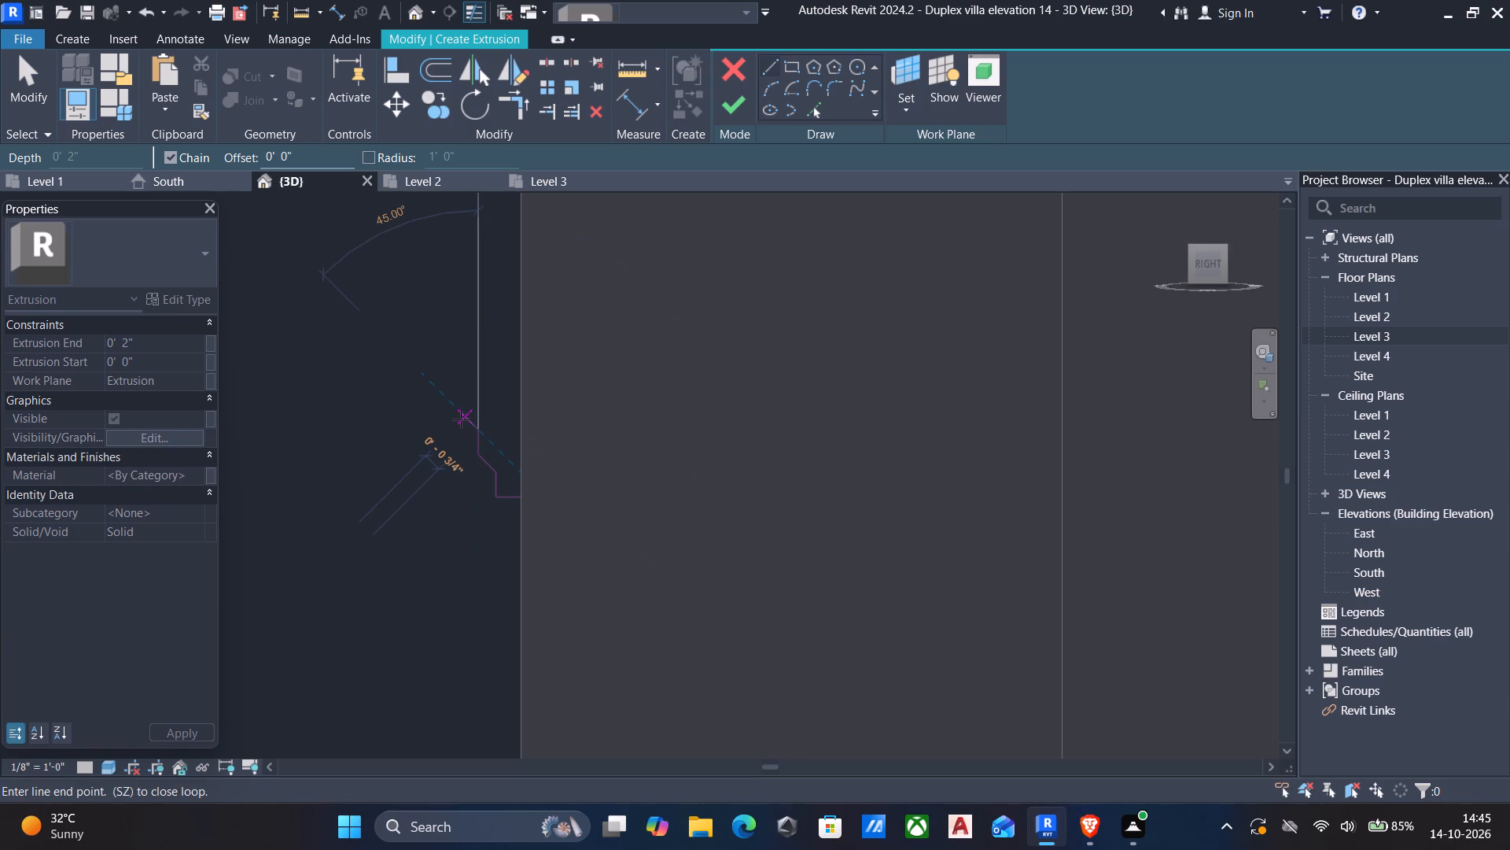
{"action": "left_click", "coordinate": [457, 415]}
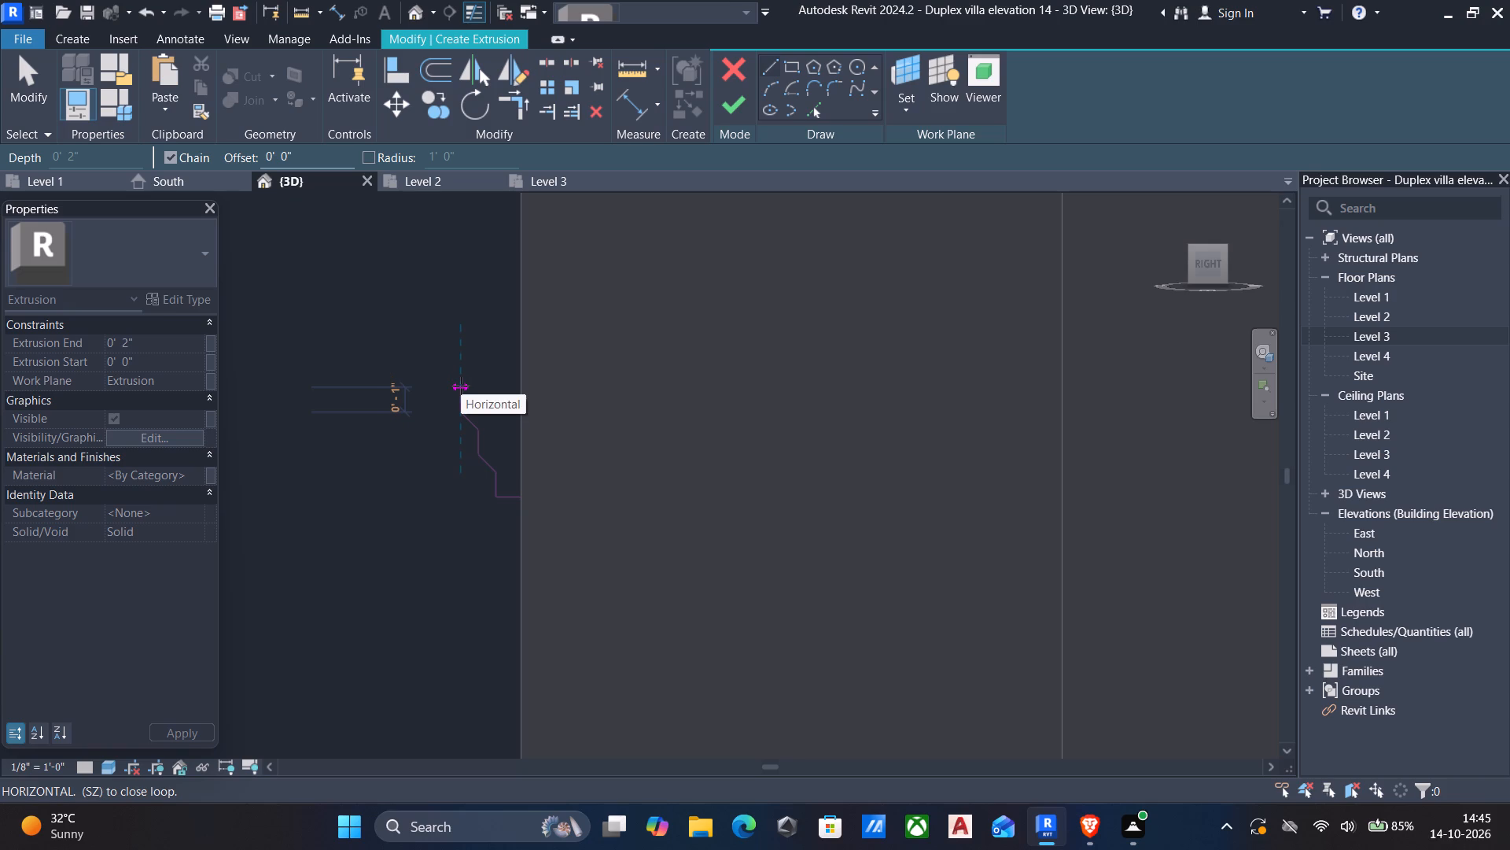
{"action": "left_click", "coordinate": [461, 386]}
{"action": "left_click", "coordinate": [525, 390]}
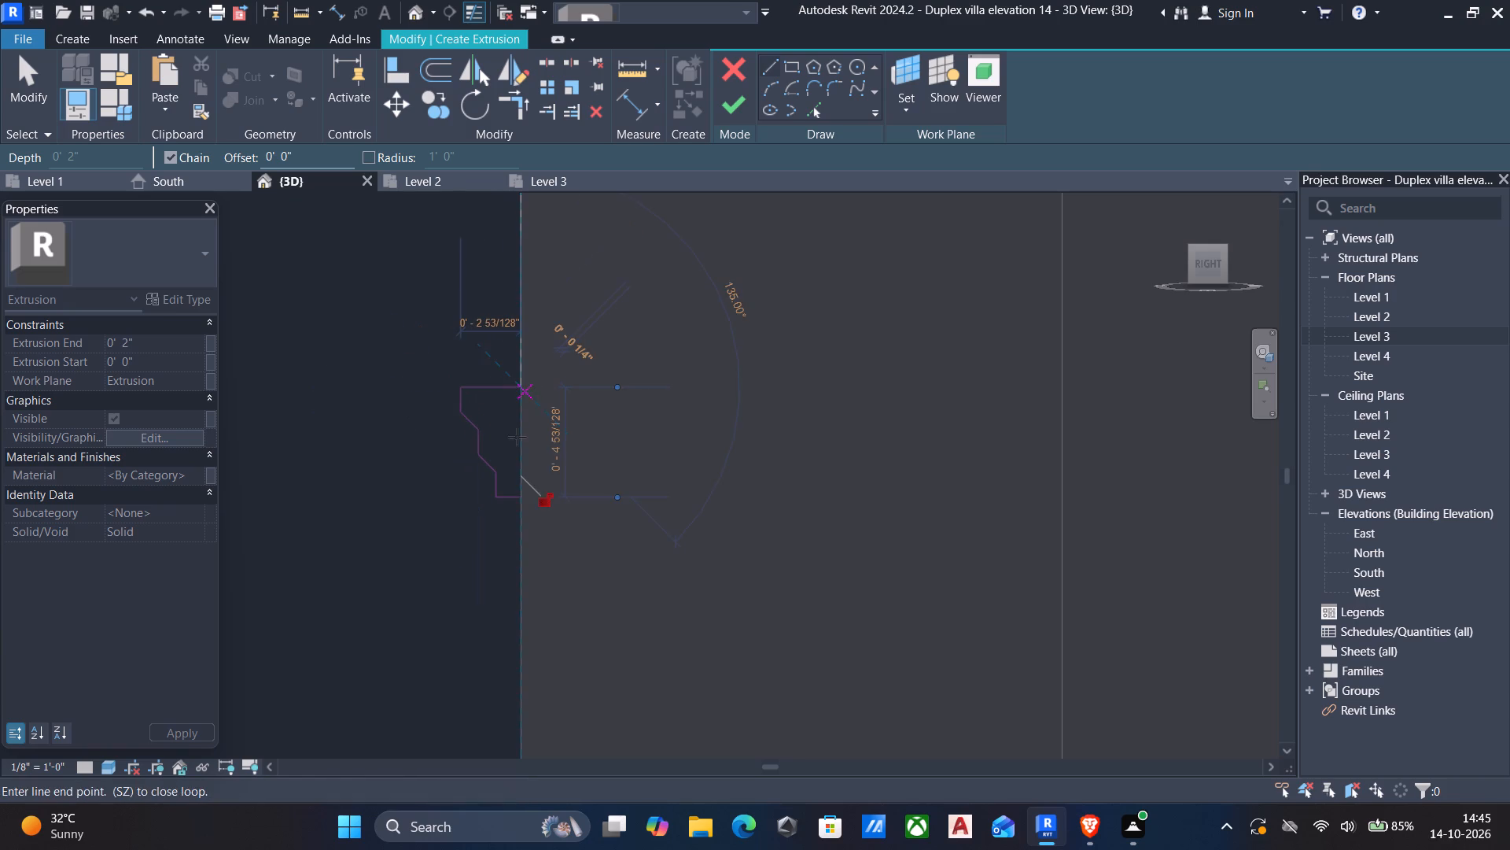
{"action": "left_click", "coordinate": [521, 498]}
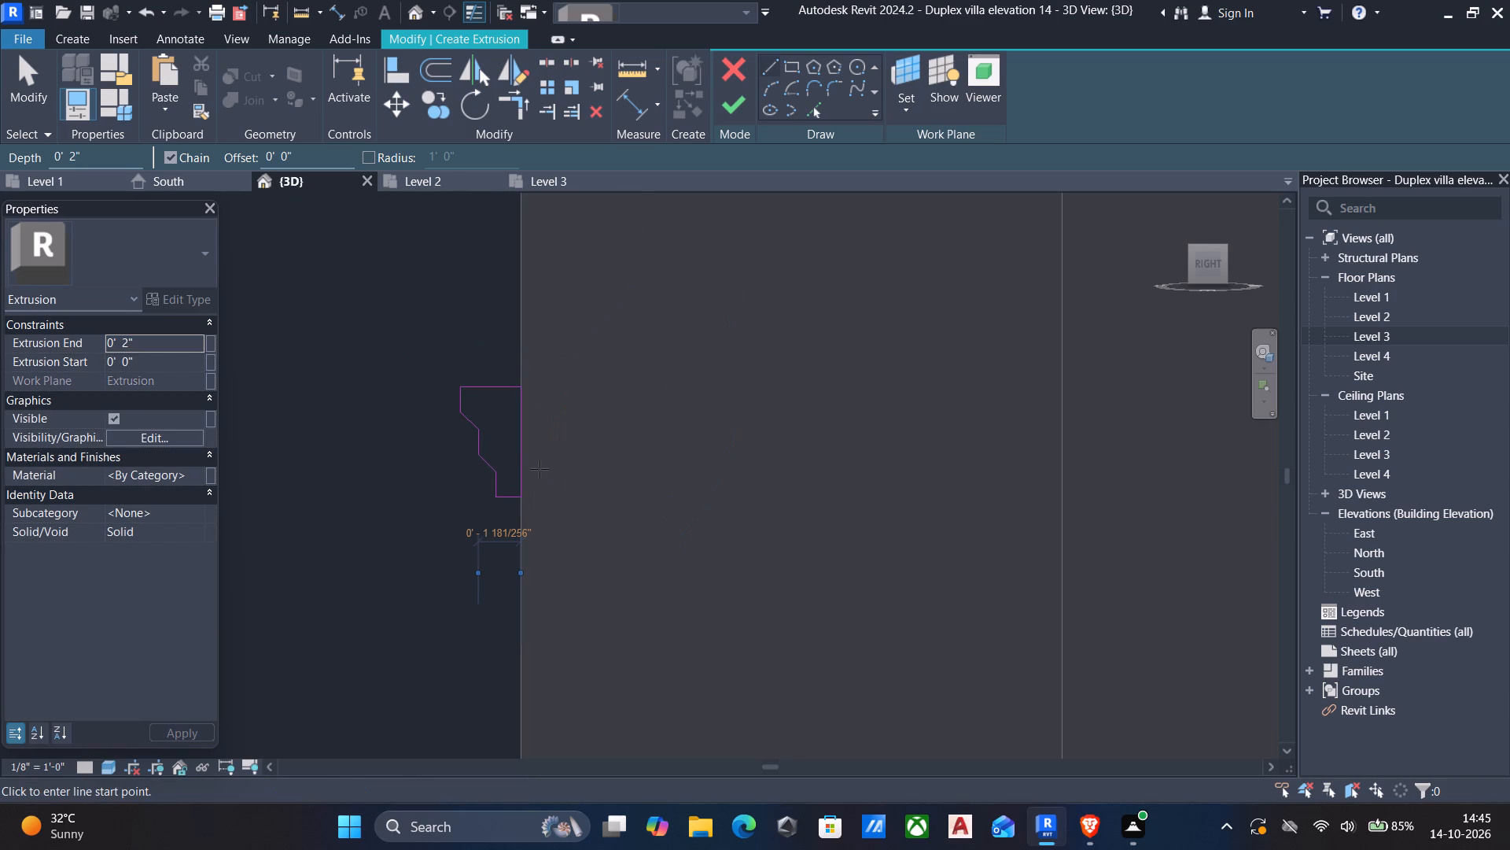
{"action": "key", "text": "Escape"}
{"action": "key", "text": "Escape"}
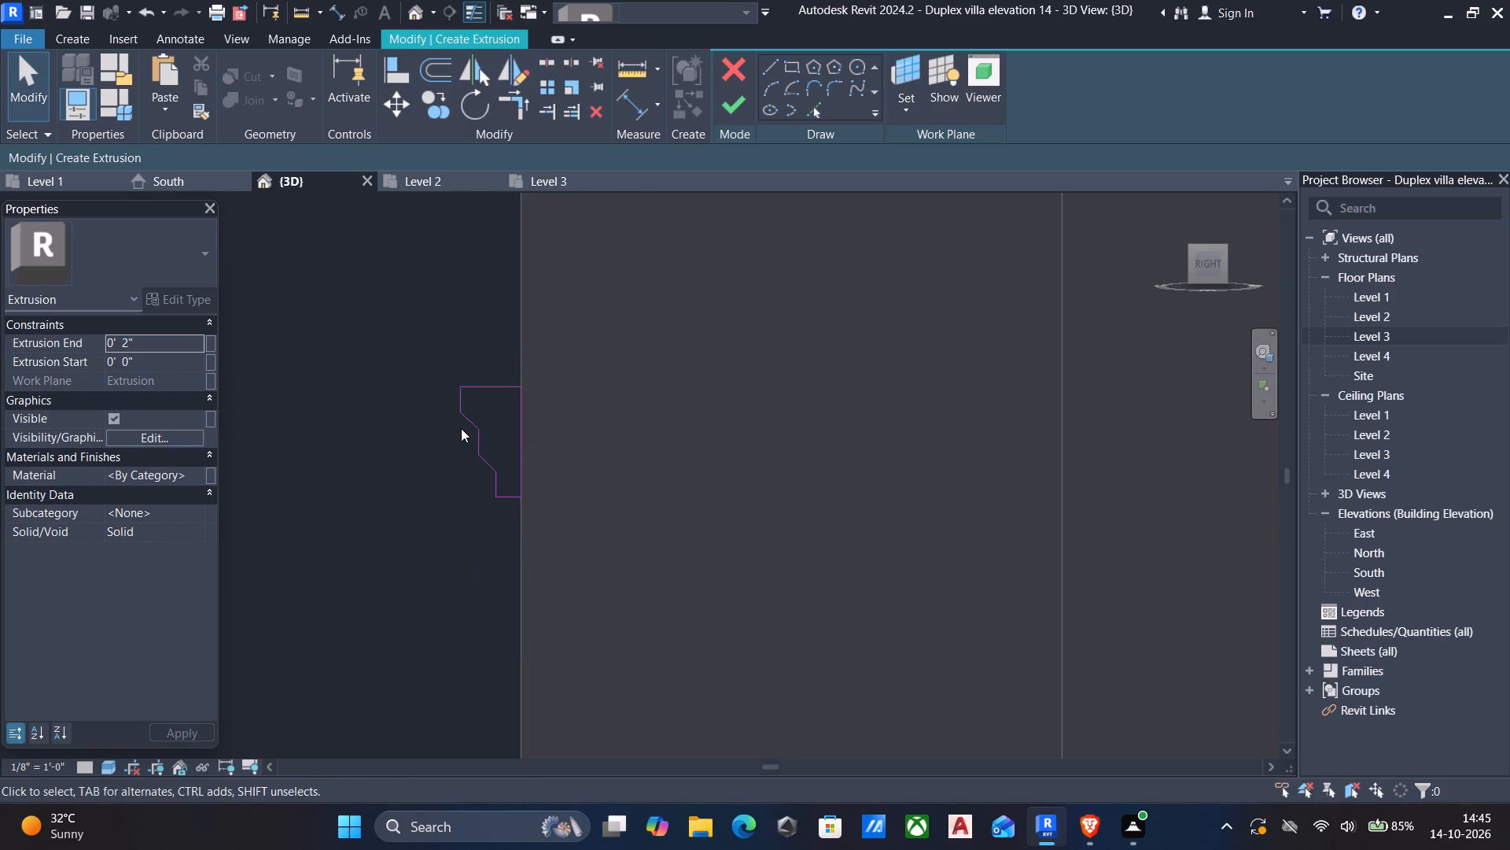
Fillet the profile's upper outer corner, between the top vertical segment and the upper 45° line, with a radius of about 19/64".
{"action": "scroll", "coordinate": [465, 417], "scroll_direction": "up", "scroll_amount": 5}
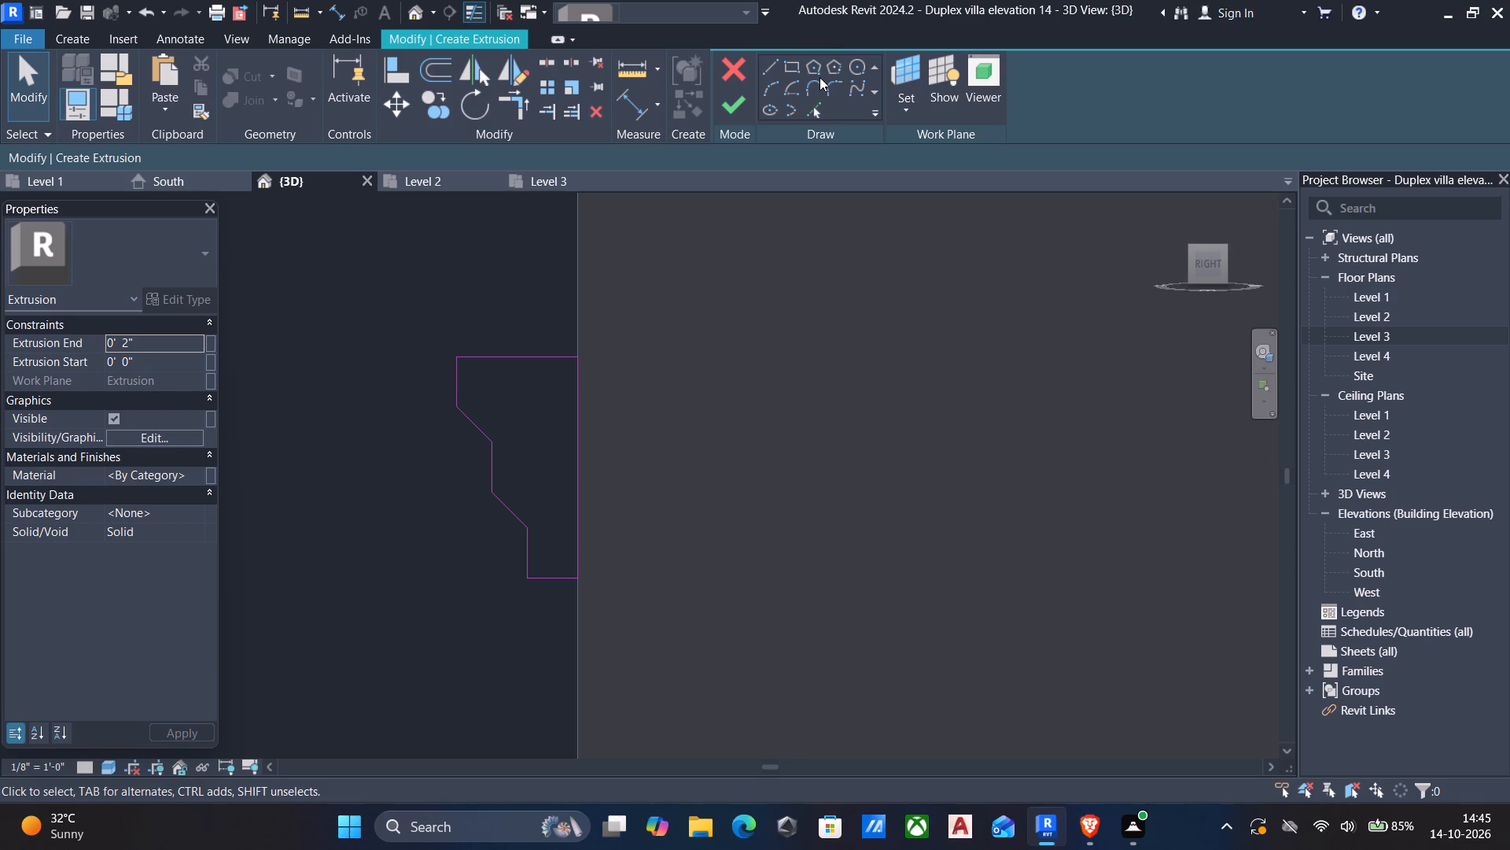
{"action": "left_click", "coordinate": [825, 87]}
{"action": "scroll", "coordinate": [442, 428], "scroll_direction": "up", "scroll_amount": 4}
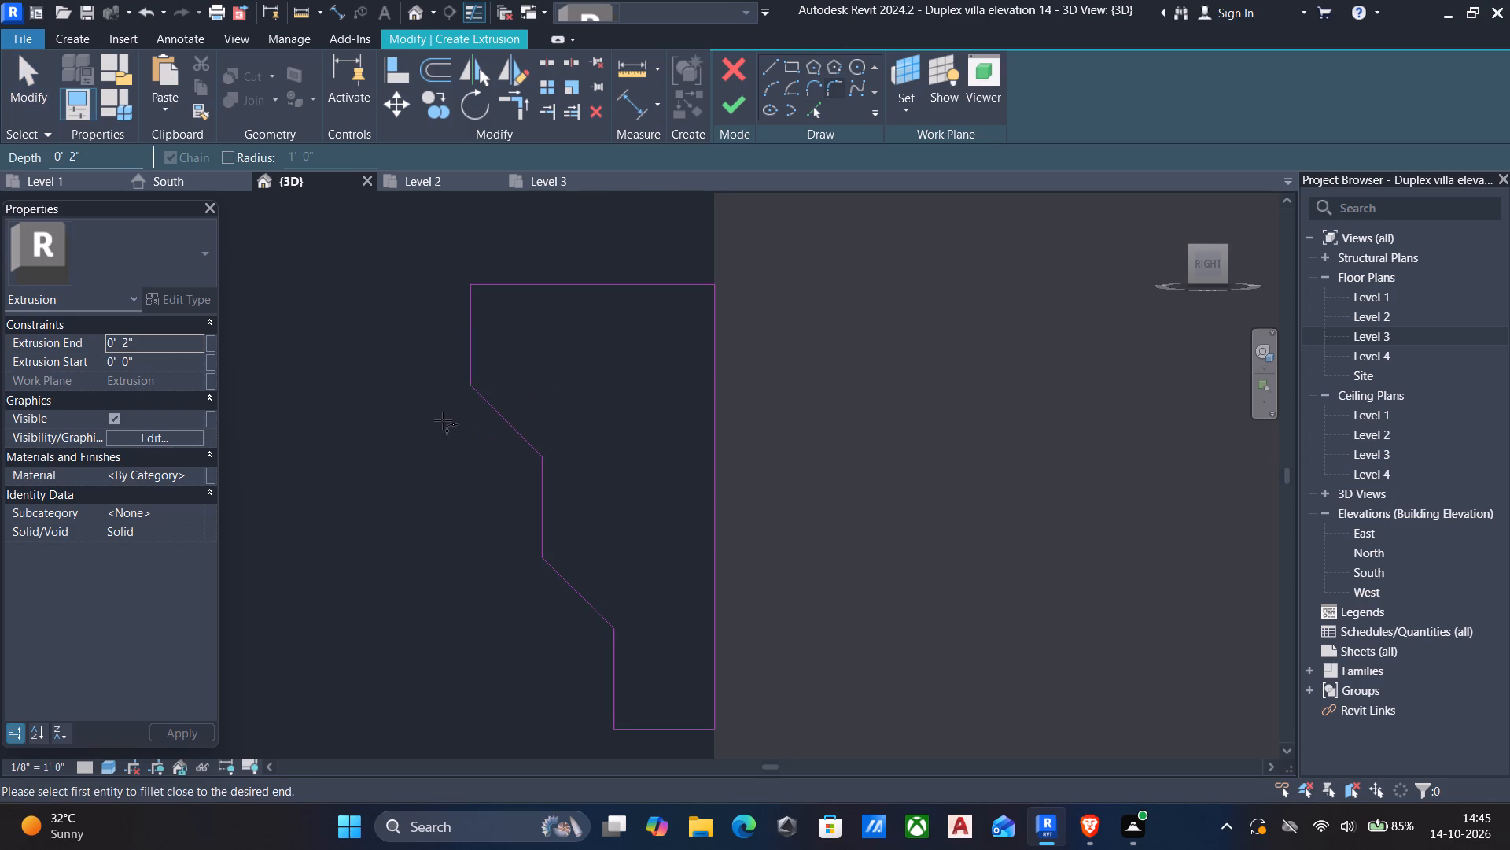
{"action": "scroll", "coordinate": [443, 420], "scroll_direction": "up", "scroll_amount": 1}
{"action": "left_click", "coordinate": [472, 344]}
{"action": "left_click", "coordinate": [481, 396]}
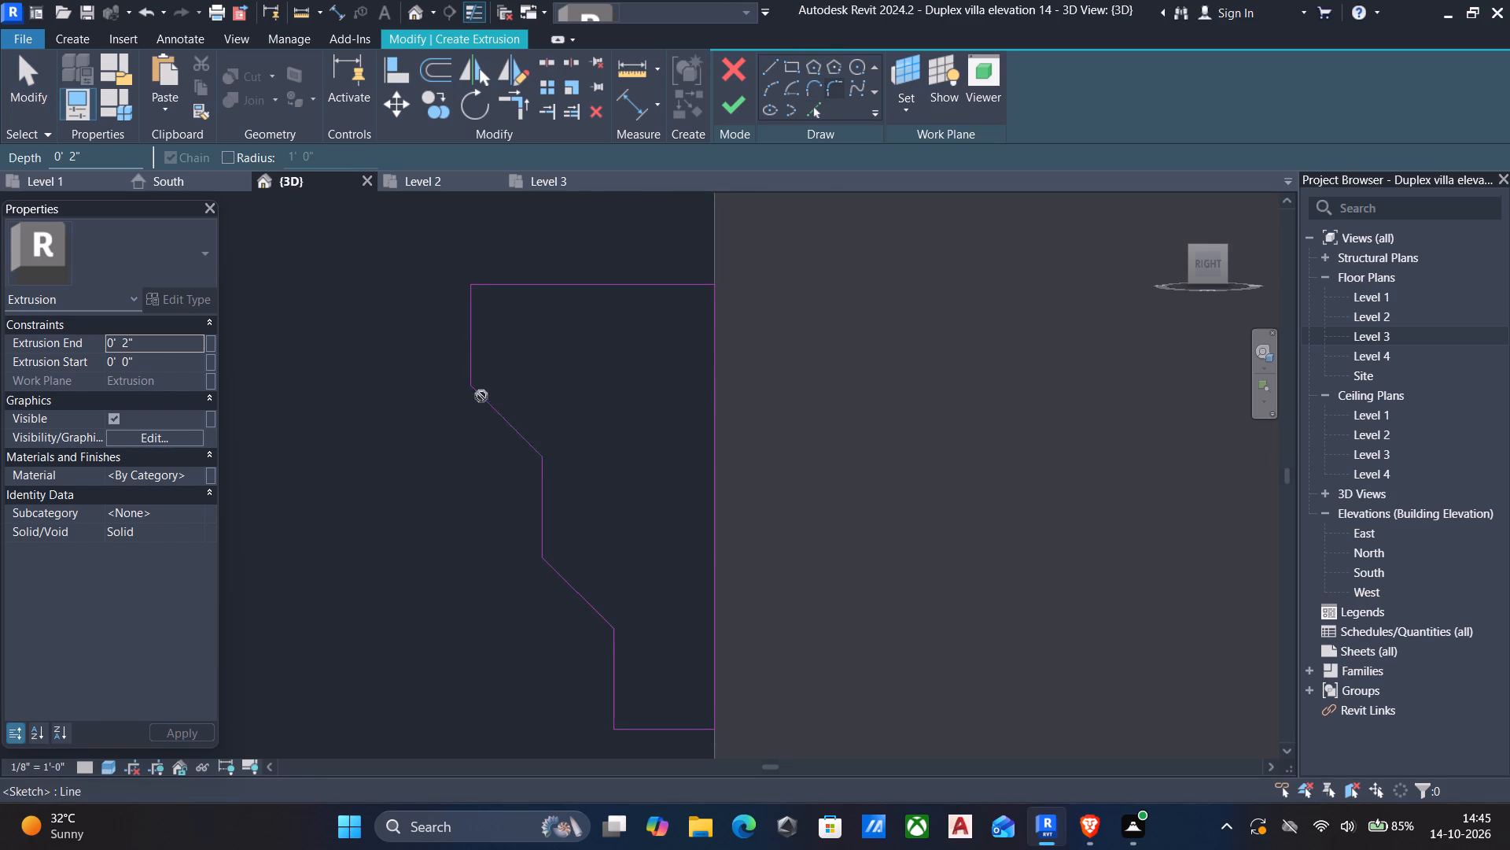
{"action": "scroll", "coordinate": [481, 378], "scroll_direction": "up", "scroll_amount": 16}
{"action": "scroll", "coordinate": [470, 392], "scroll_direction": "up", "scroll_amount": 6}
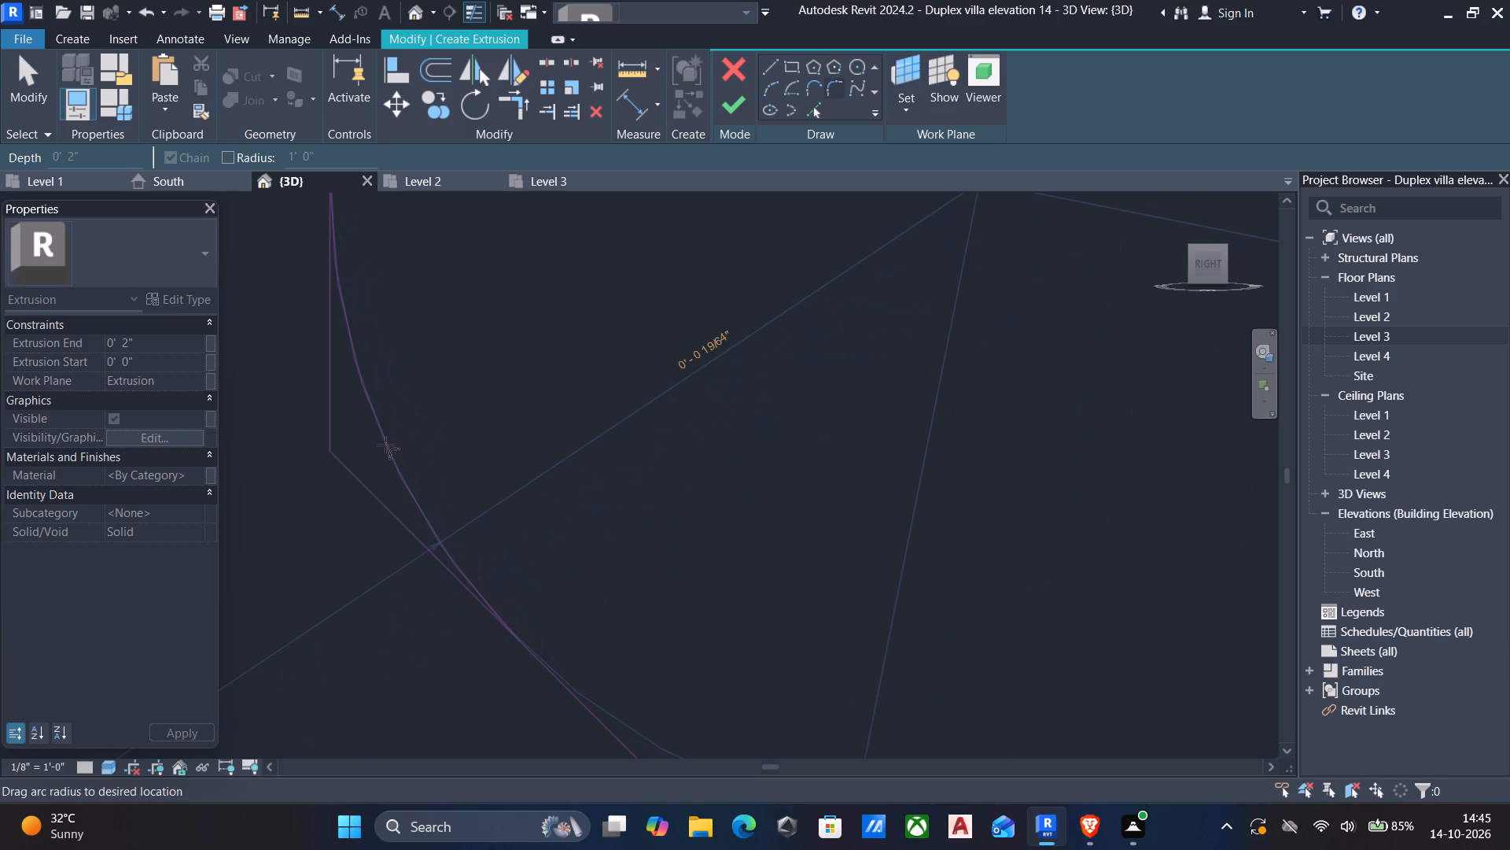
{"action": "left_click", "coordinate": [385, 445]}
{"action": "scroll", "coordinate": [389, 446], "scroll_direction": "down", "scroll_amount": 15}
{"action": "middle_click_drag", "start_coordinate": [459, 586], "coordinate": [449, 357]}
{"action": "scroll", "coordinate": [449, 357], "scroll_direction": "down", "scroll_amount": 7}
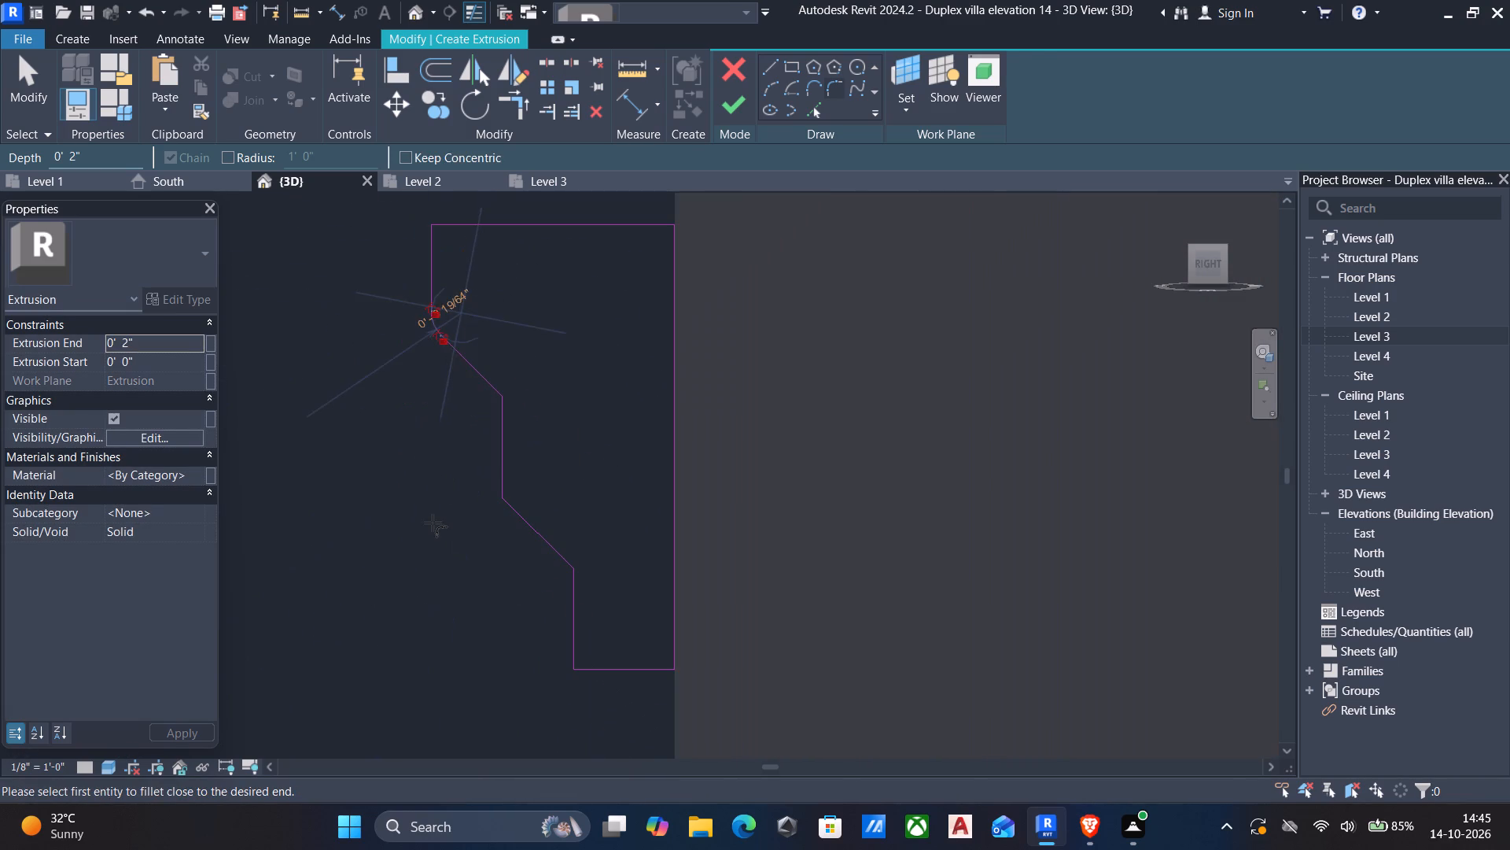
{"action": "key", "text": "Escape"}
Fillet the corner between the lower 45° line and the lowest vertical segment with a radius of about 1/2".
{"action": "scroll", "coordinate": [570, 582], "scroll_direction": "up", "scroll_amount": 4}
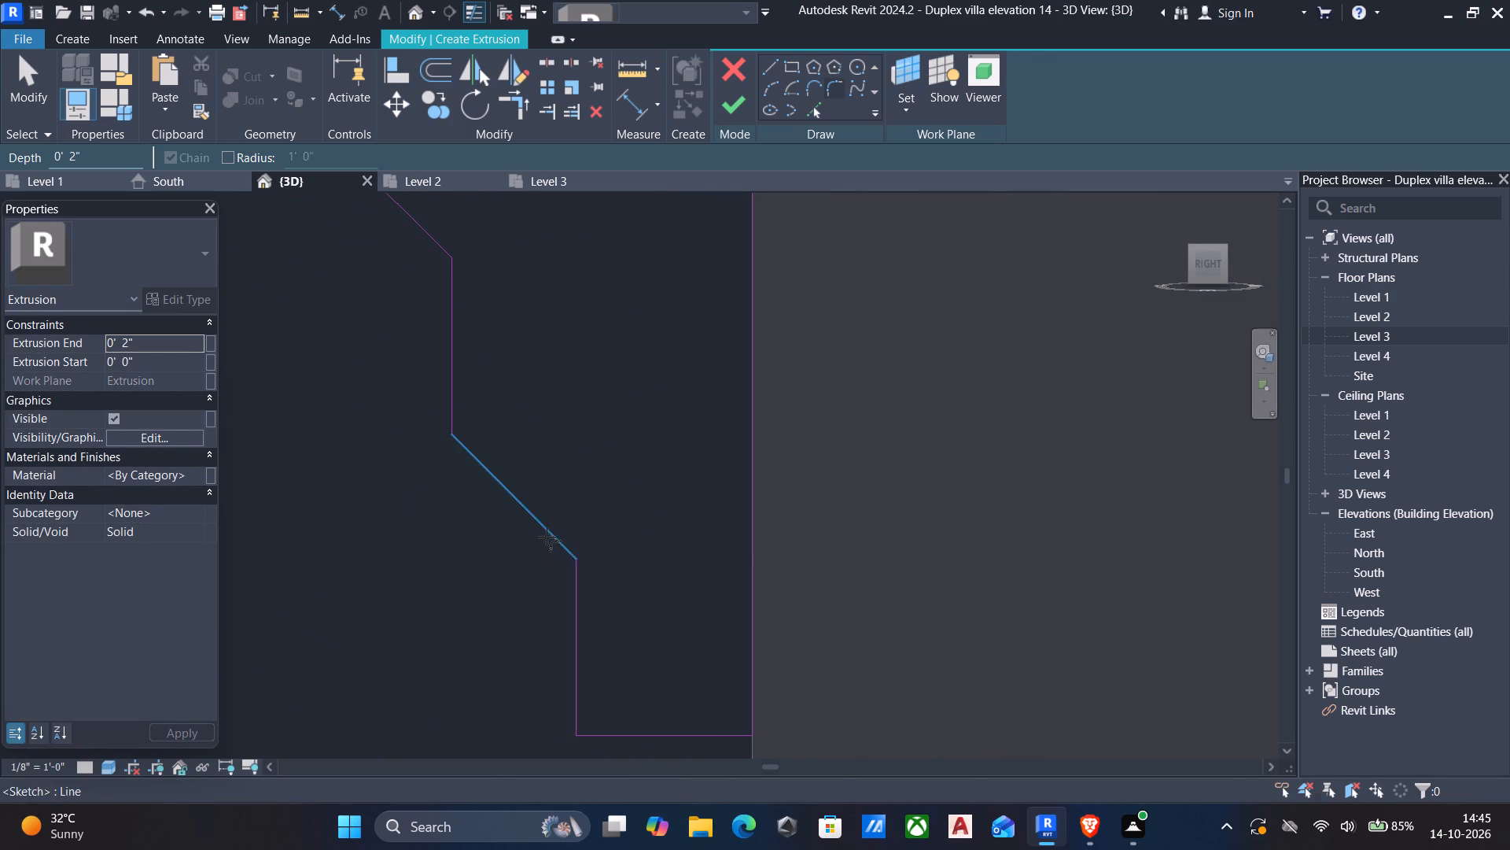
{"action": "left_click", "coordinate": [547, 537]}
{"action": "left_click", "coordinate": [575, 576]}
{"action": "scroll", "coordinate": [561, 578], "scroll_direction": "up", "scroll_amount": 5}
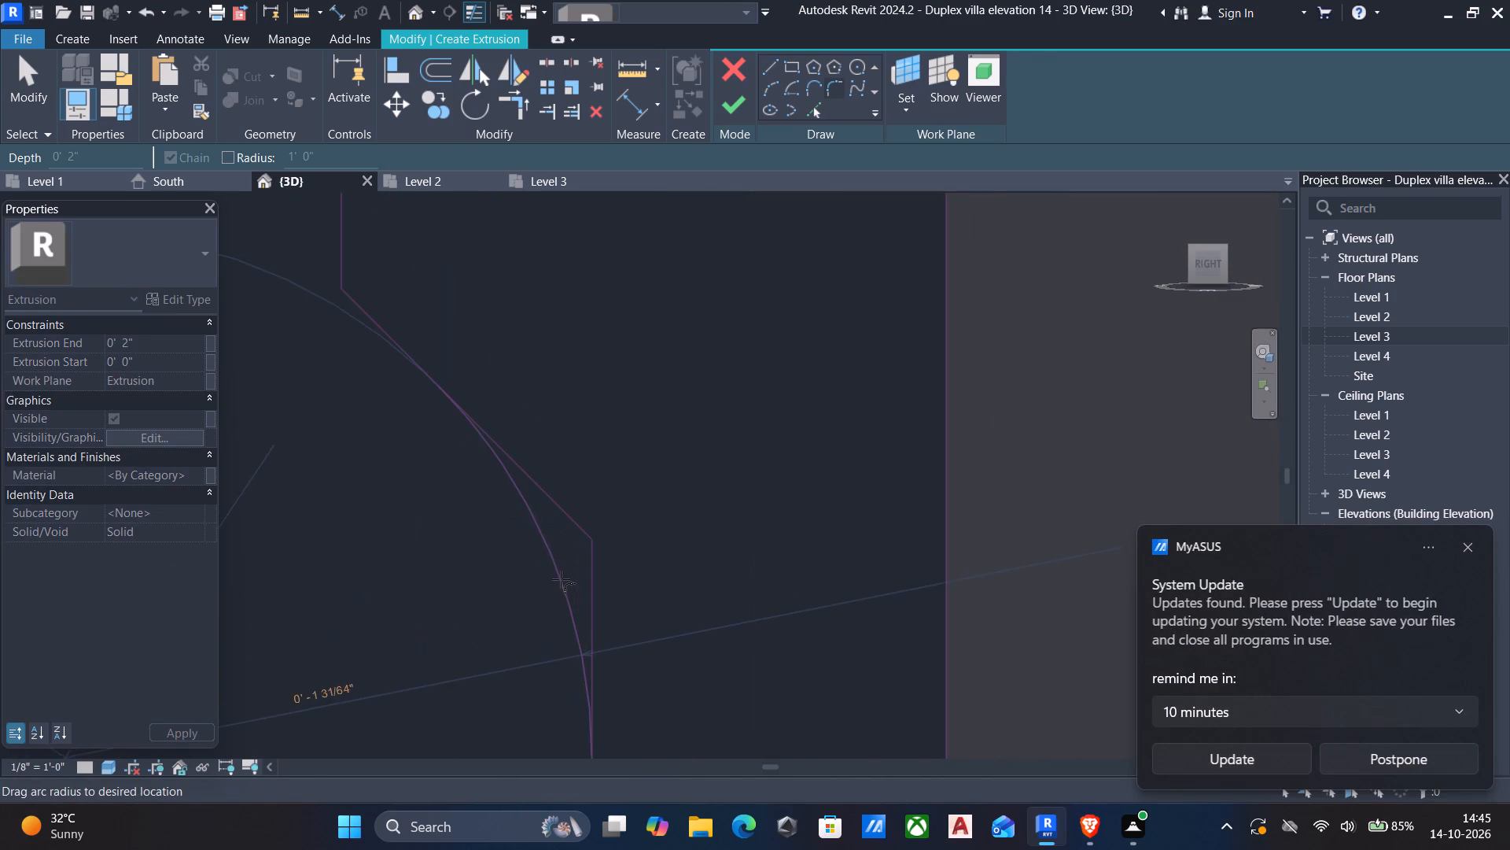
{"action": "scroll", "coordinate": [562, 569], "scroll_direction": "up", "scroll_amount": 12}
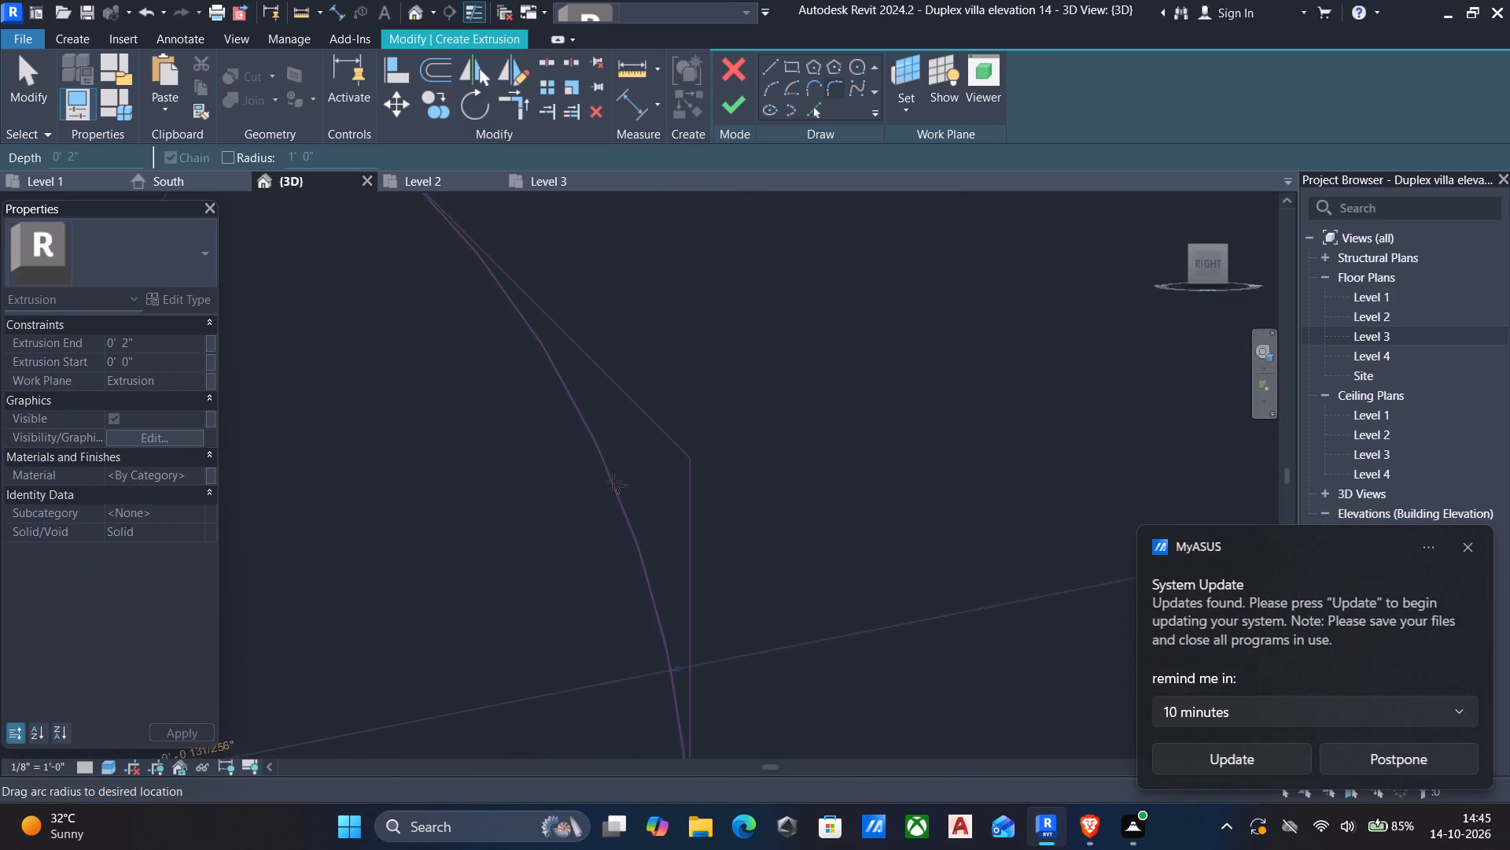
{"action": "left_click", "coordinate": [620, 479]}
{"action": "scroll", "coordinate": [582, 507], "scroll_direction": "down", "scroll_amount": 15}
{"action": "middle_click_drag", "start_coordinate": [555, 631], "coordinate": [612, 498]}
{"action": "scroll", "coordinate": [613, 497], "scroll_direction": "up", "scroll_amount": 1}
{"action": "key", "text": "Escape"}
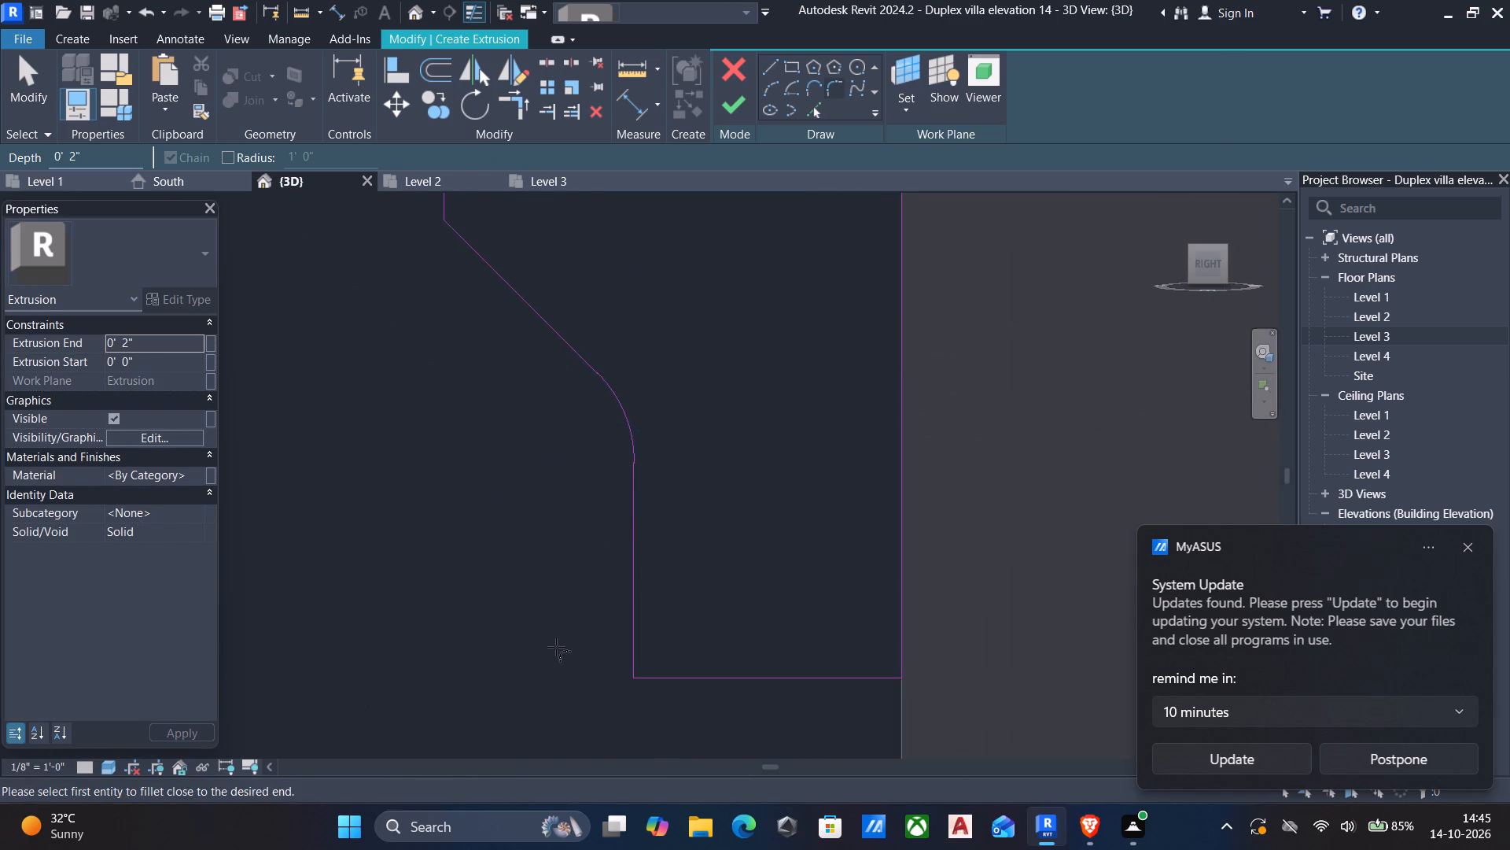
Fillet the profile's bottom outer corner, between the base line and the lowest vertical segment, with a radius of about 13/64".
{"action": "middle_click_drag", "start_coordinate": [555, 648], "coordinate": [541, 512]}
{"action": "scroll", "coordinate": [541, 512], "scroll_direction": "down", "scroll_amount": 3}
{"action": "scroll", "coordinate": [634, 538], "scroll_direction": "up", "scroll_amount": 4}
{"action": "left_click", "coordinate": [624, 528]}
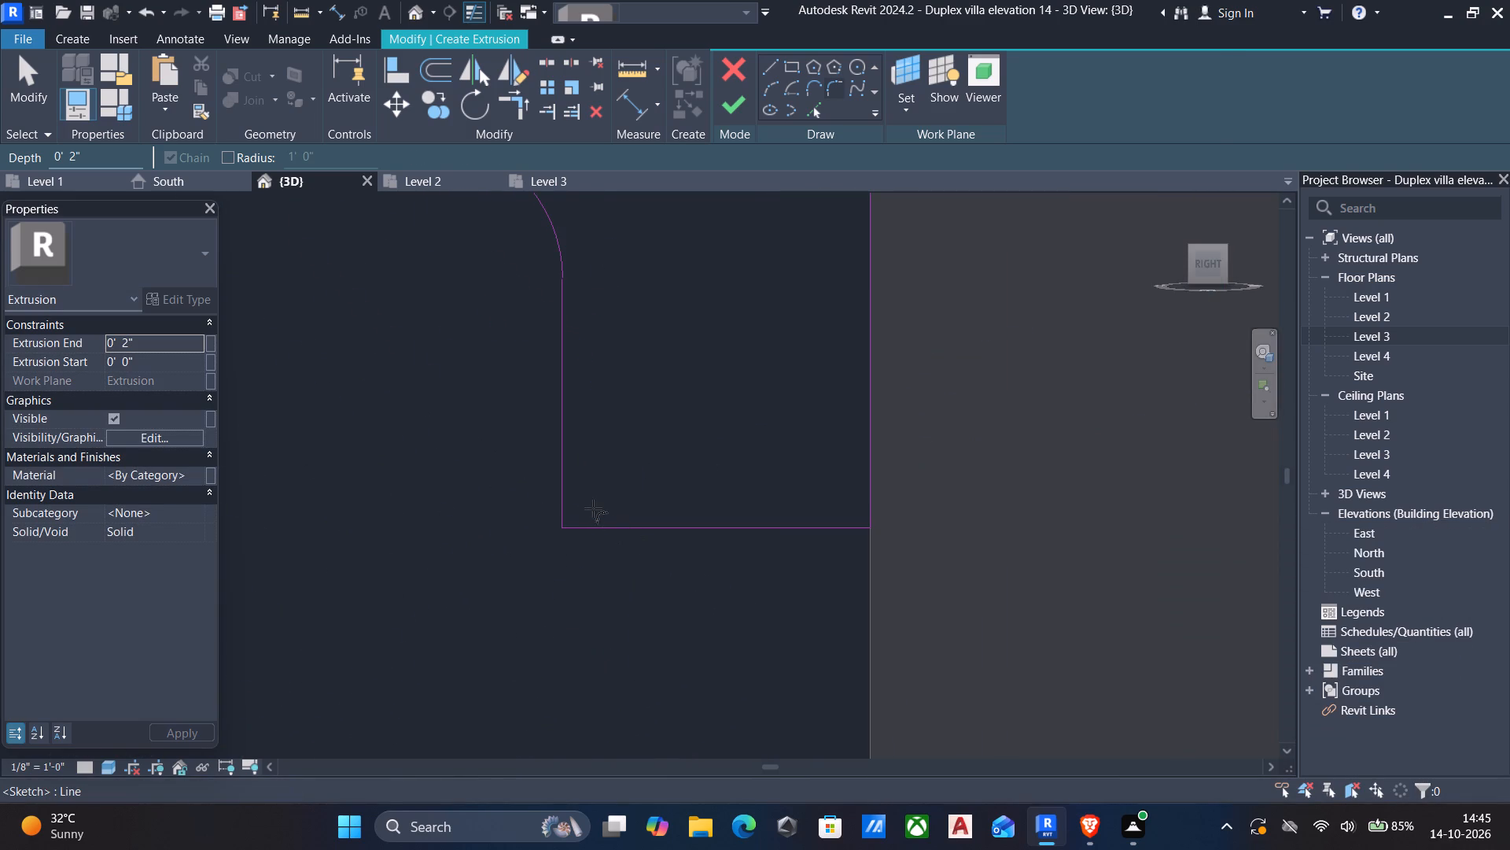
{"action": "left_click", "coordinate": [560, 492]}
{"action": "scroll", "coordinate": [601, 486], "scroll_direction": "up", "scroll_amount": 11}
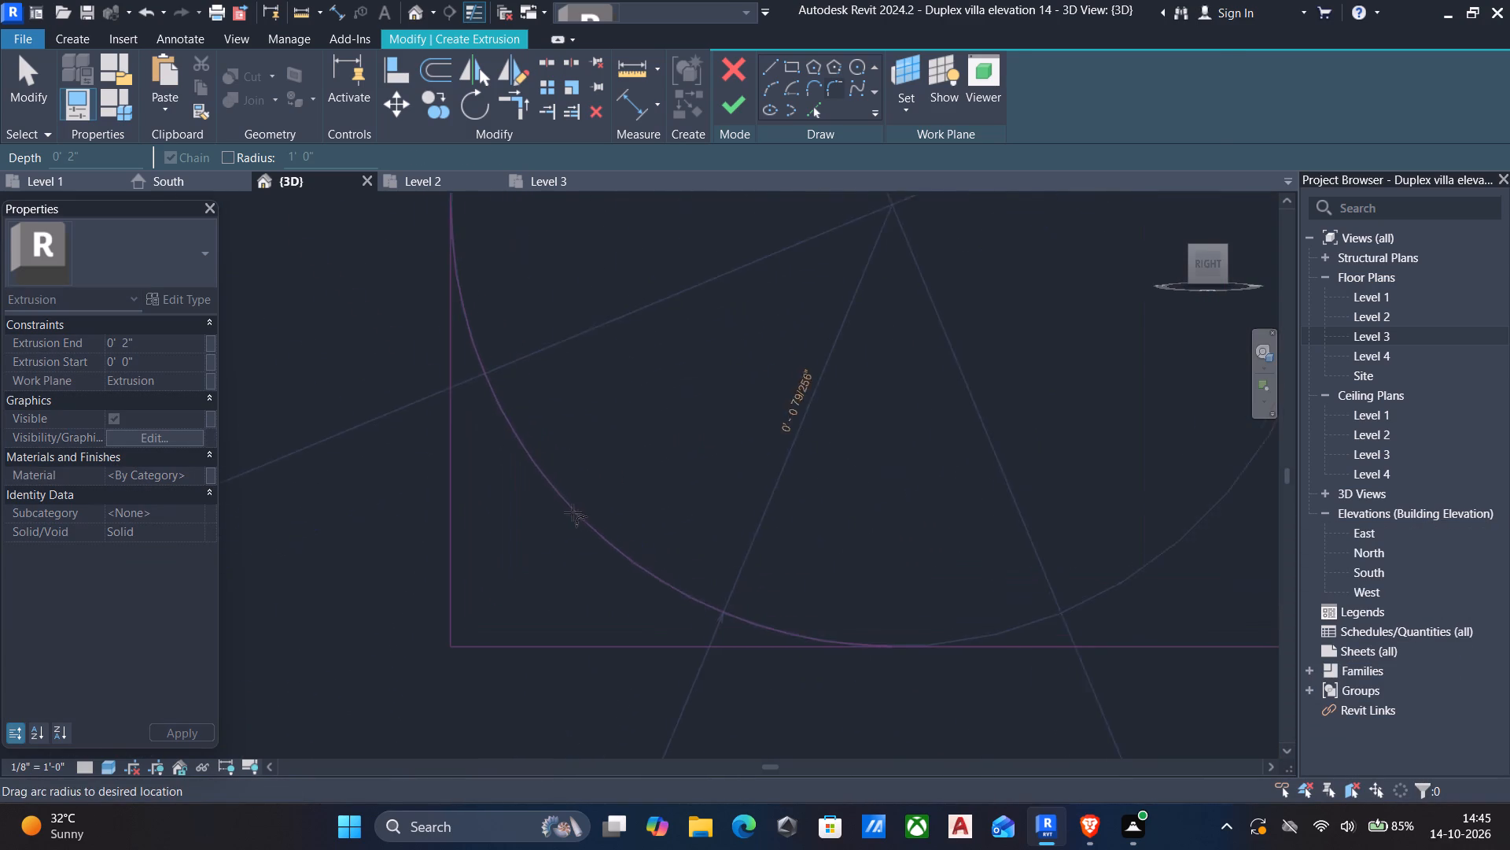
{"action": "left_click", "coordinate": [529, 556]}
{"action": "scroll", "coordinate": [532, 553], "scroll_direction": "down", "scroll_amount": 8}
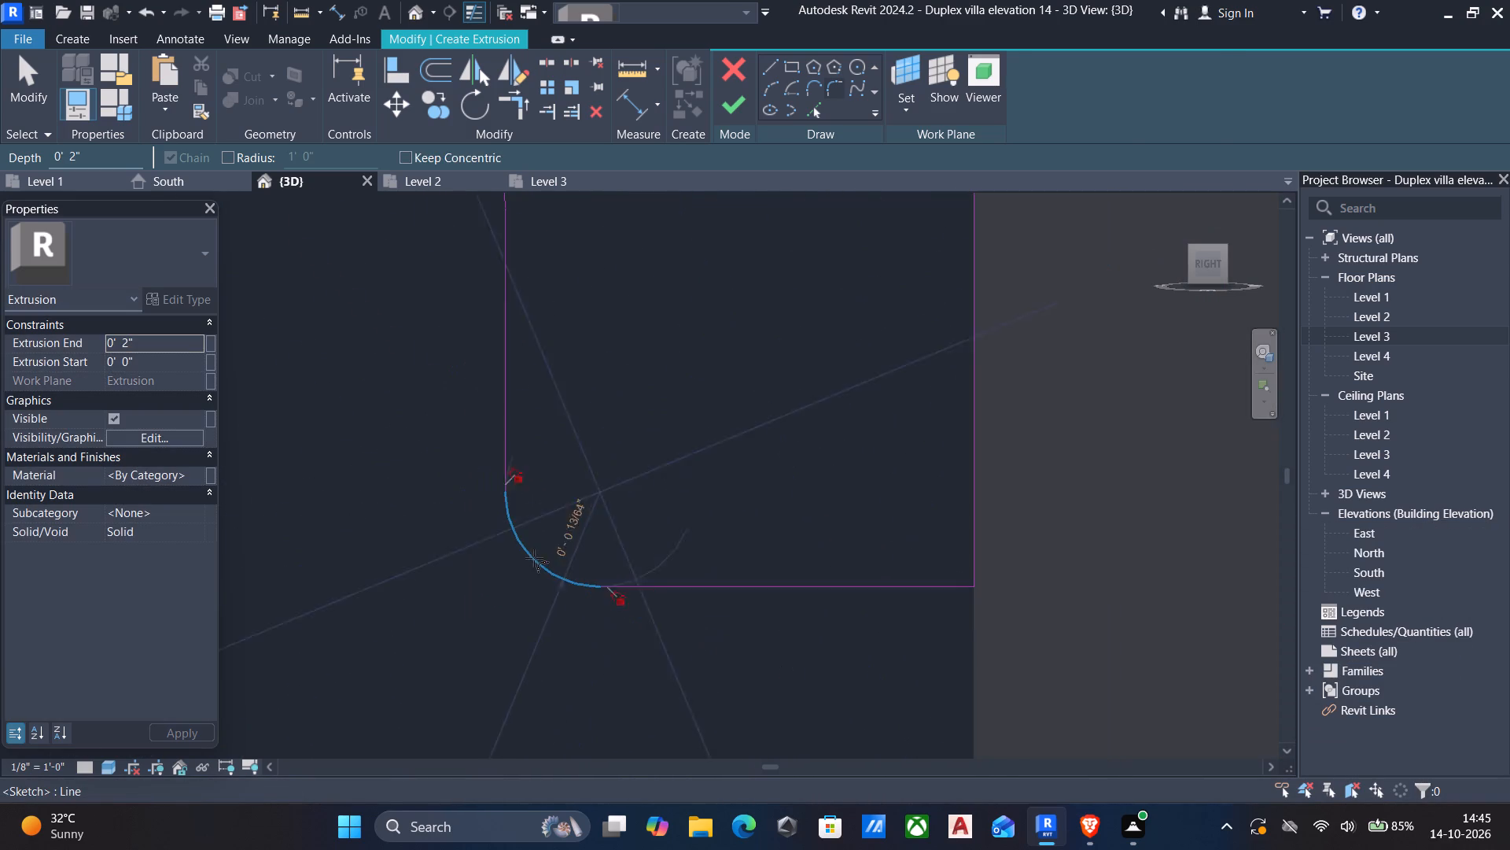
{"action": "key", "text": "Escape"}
Finish the moulding profile as a solid extrusion 2" deep.
{"action": "scroll", "coordinate": [533, 556], "scroll_direction": "down", "scroll_amount": 13}
{"action": "middle_click_drag", "start_coordinate": [401, 462], "coordinate": [446, 535]}
{"action": "scroll", "coordinate": [459, 525], "scroll_direction": "down", "scroll_amount": 6}
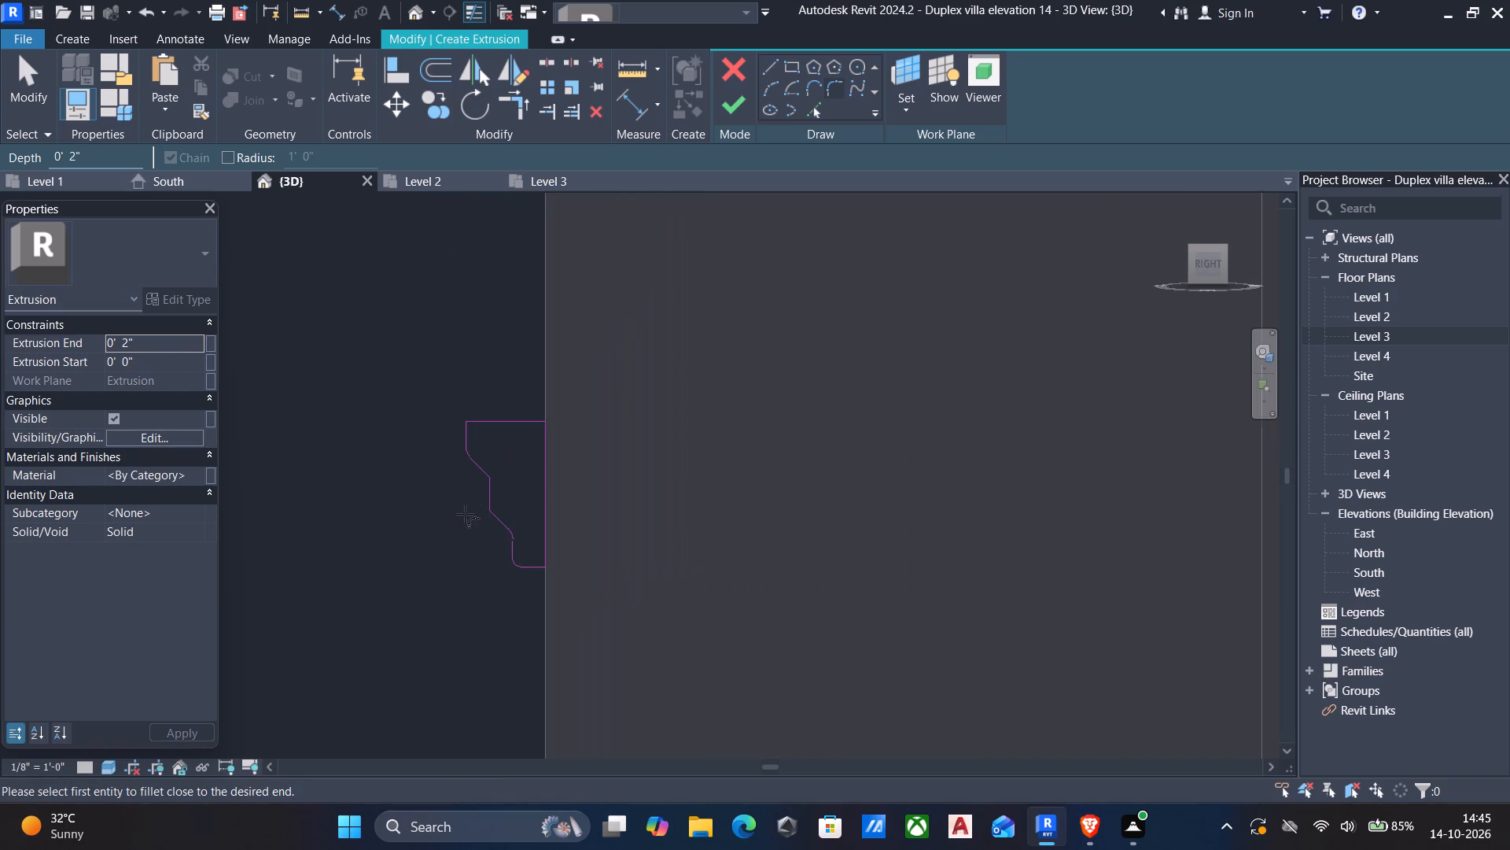
{"action": "left_click", "coordinate": [732, 117]}
{"action": "scroll", "coordinate": [667, 317], "scroll_direction": "down", "scroll_amount": 5}
{"action": "middle_click_drag", "start_coordinate": [663, 357], "coordinate": [663, 358], "text": "shift"}
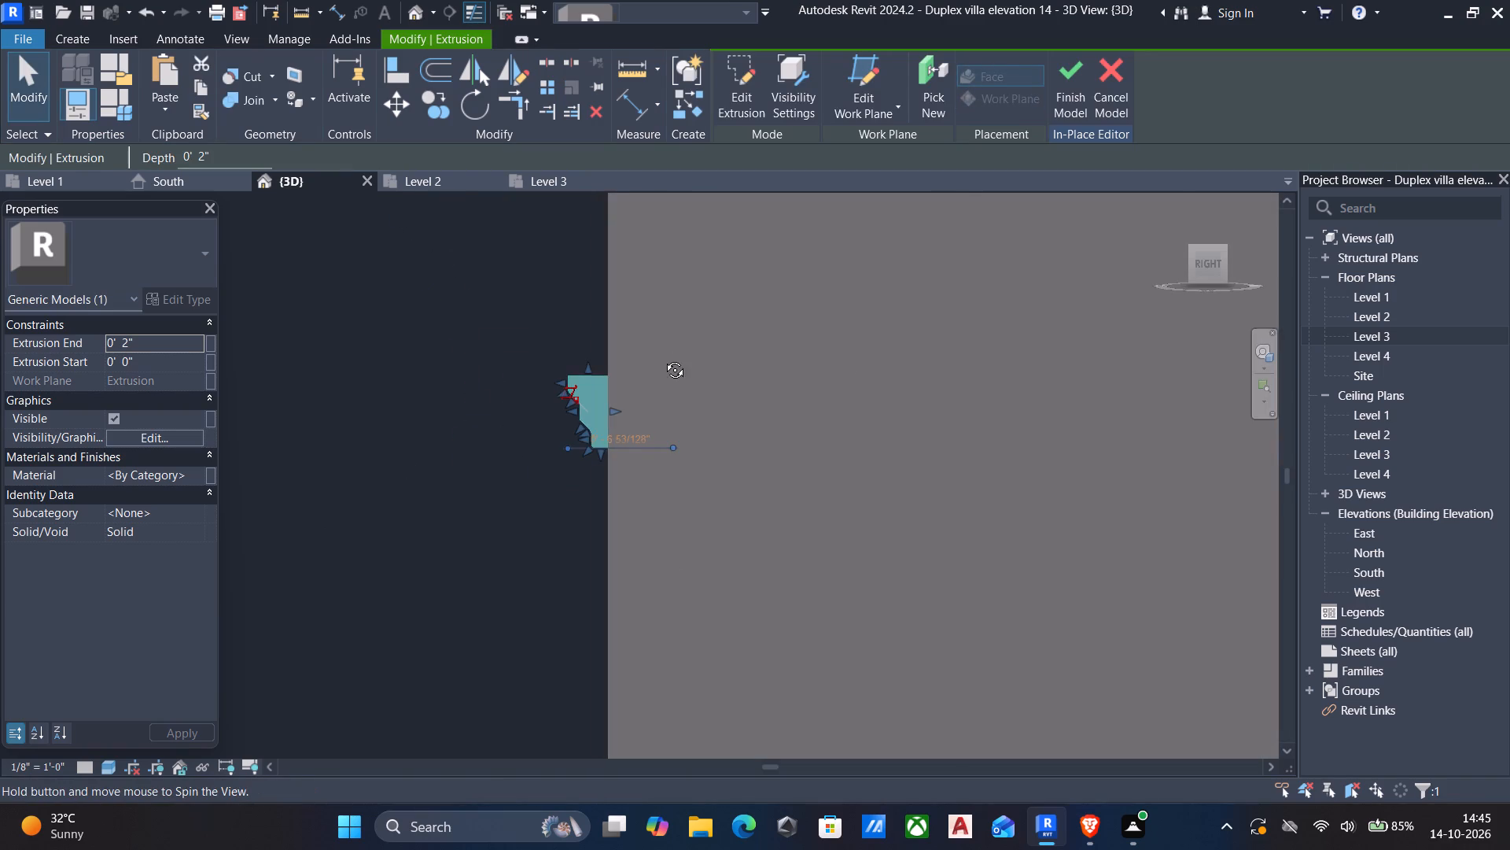
{"action": "middle_click_drag", "start_coordinate": [663, 358], "coordinate": [1334, 406], "text": "shift"}
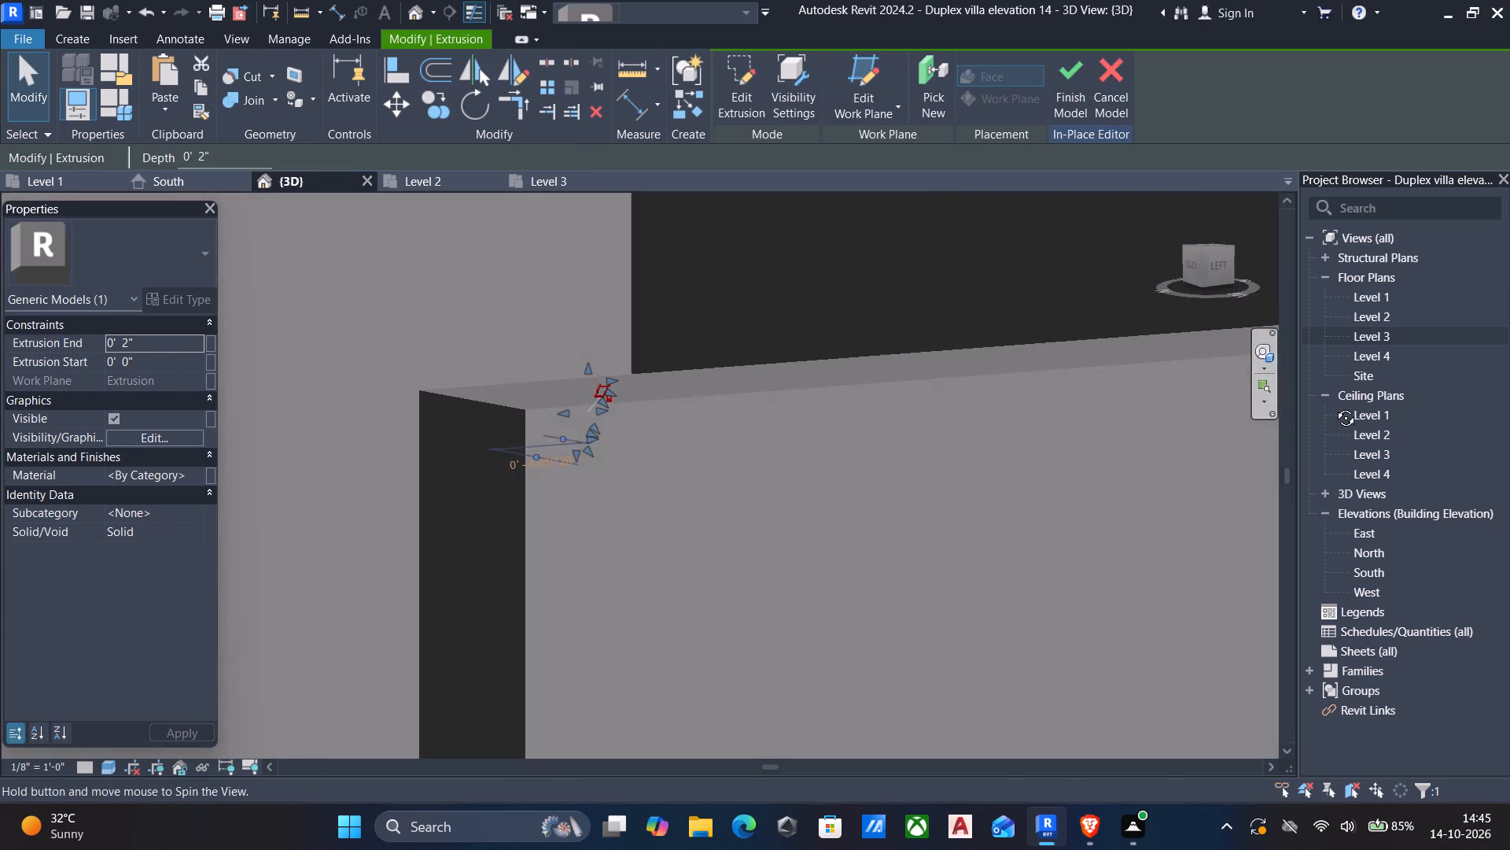
{"action": "middle_click_drag", "start_coordinate": [1334, 406], "coordinate": [824, 408], "text": "shift"}
{"action": "scroll", "coordinate": [821, 408], "scroll_direction": "down", "scroll_amount": 14}
{"action": "key", "text": "Escape"}
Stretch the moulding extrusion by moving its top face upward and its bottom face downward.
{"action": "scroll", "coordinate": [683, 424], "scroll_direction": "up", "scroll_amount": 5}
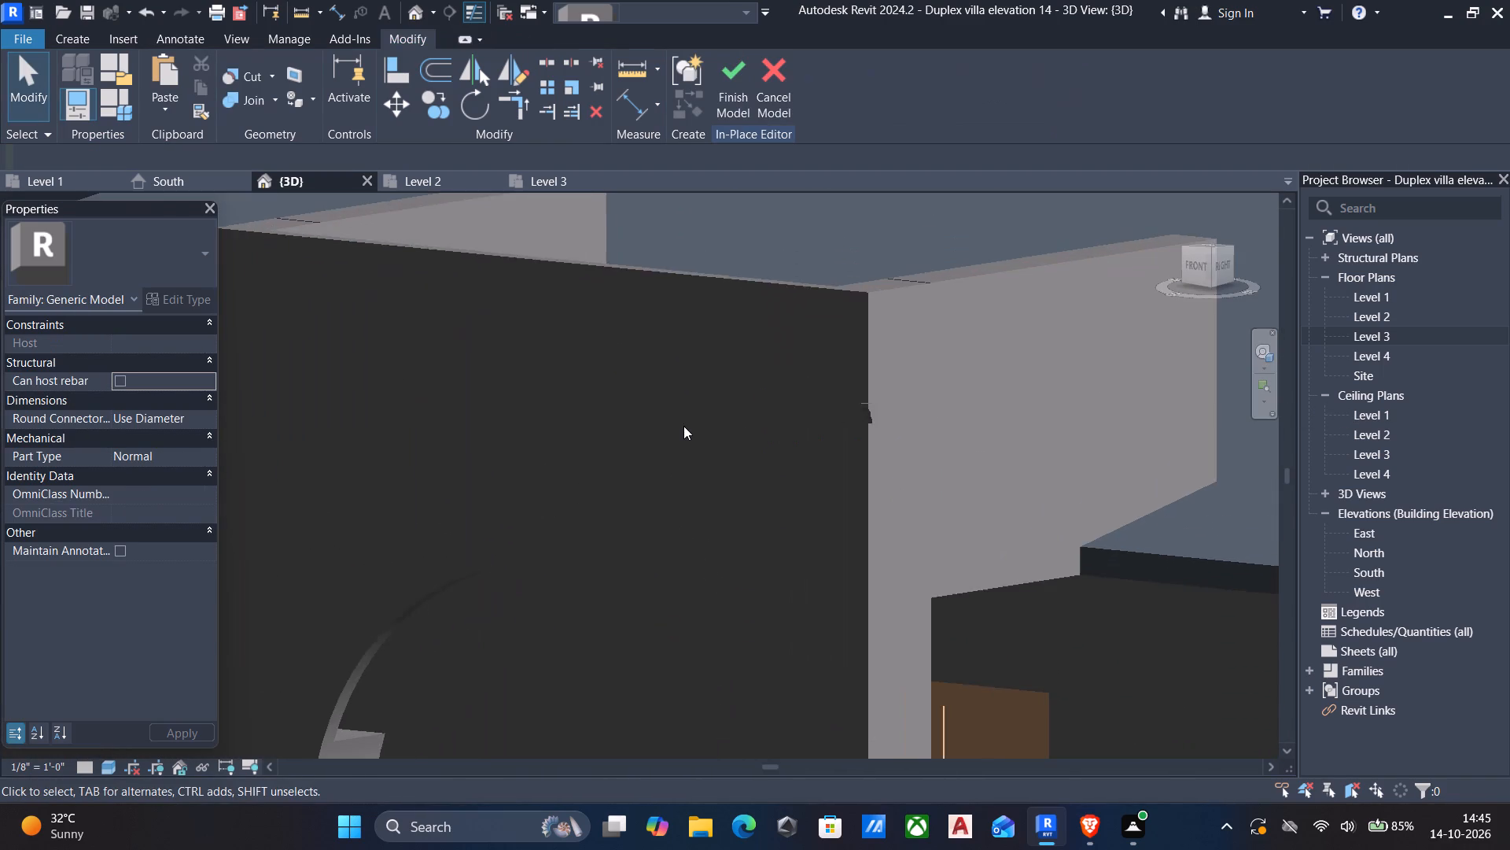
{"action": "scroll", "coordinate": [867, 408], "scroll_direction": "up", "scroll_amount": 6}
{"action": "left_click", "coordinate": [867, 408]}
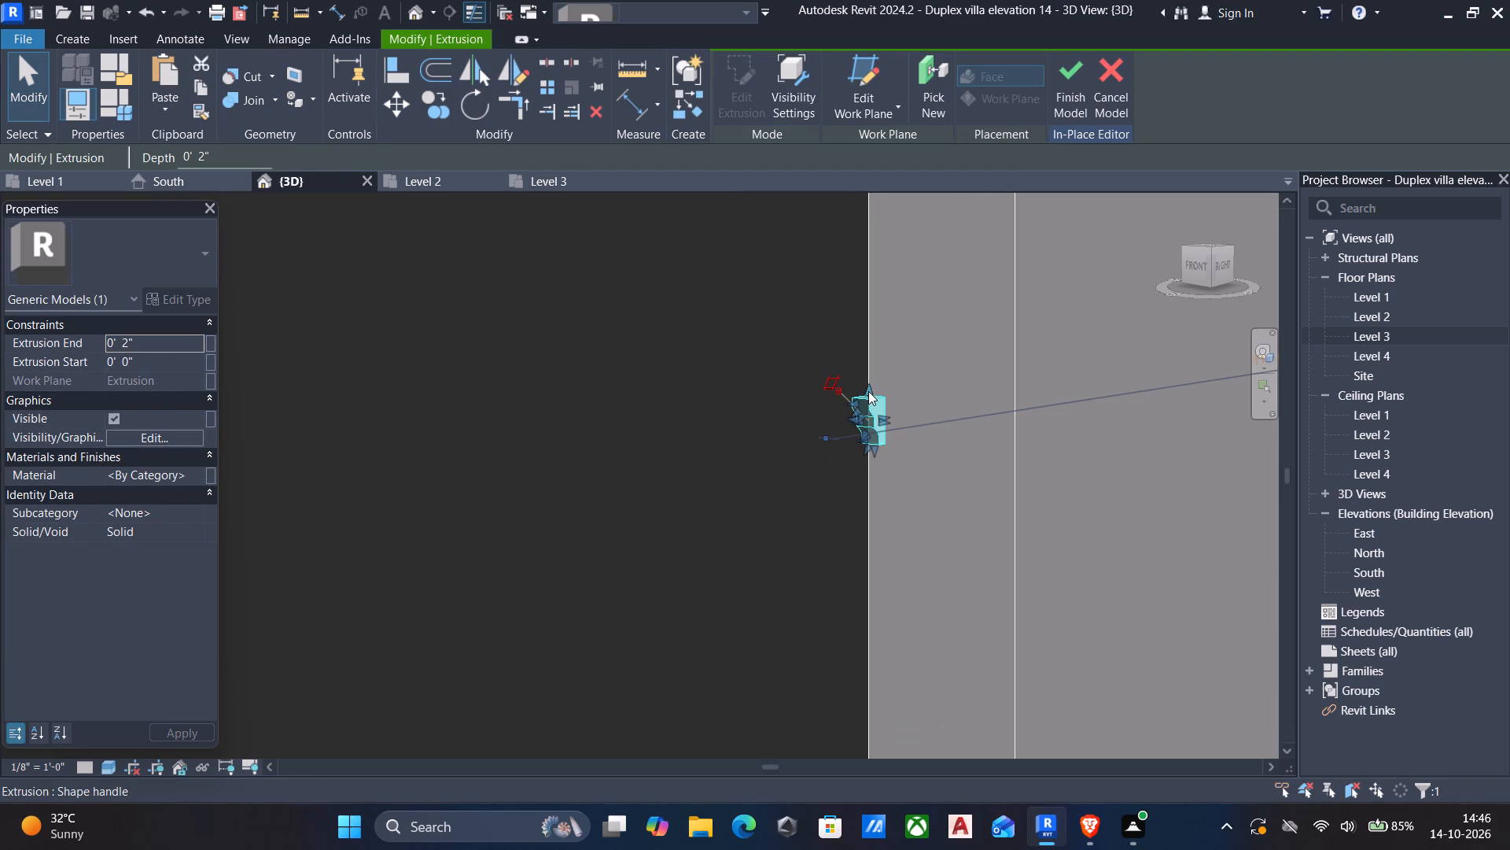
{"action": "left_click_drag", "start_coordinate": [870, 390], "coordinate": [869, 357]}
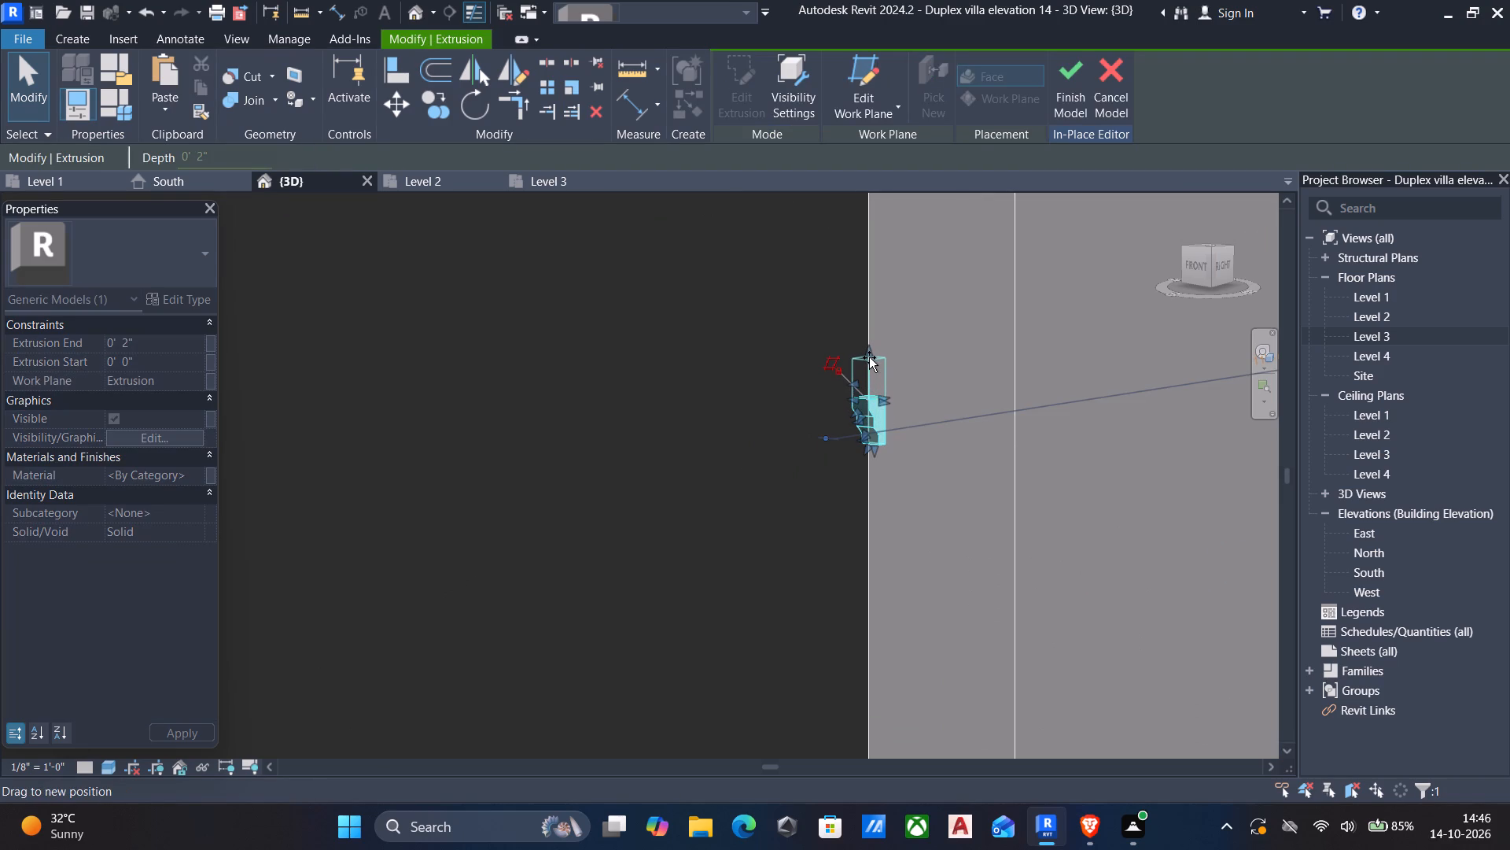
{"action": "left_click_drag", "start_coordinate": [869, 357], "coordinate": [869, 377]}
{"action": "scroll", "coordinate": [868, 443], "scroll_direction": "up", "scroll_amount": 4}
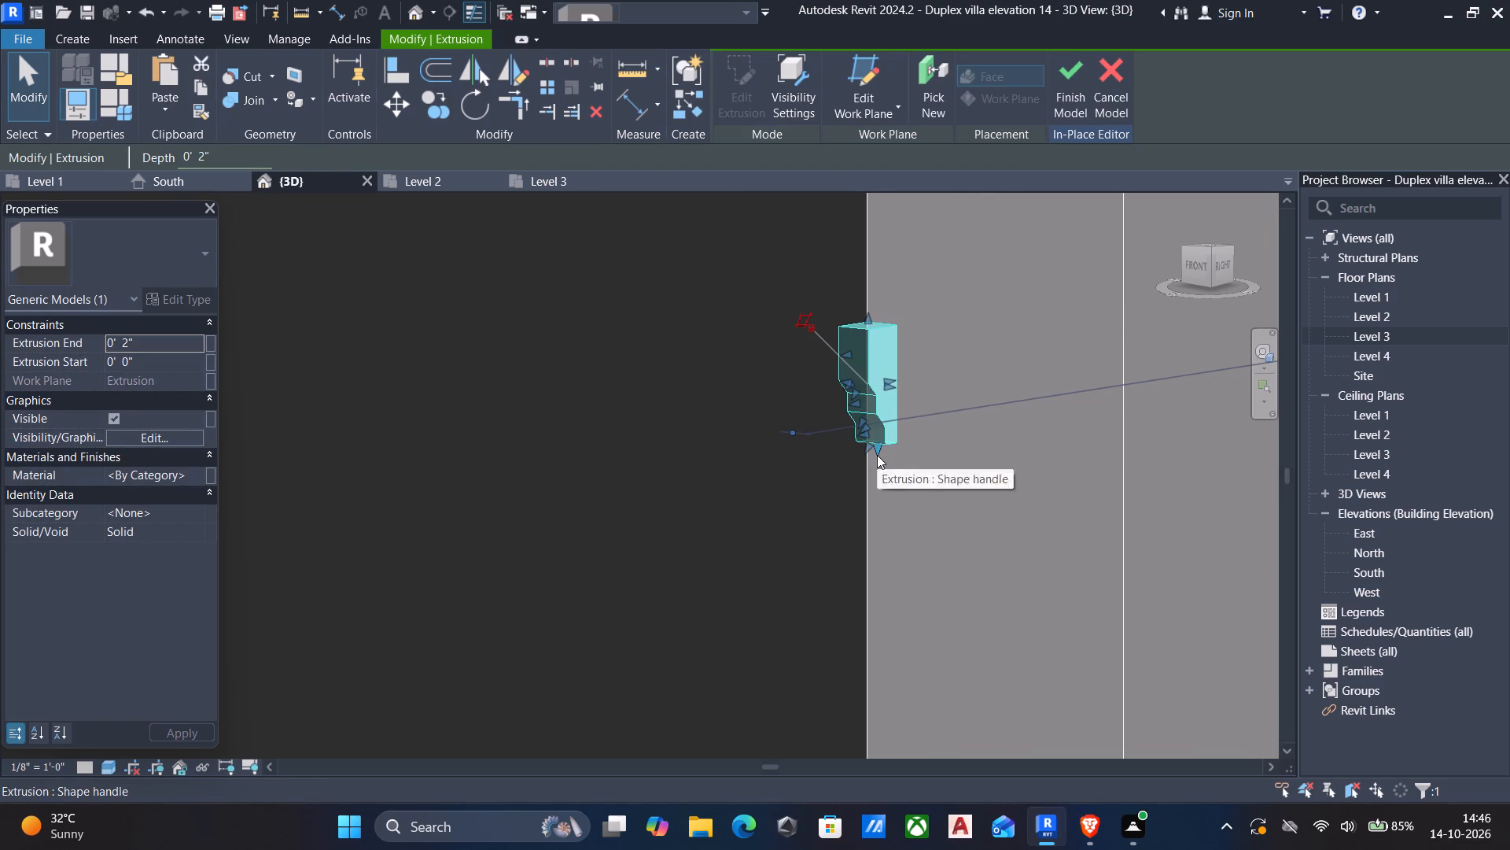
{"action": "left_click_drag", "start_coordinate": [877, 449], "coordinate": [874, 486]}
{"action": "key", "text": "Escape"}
Examine the stretched moulding's shape and size against the portal from the side and the front.
{"action": "scroll", "coordinate": [868, 445], "scroll_direction": "up", "scroll_amount": 5}
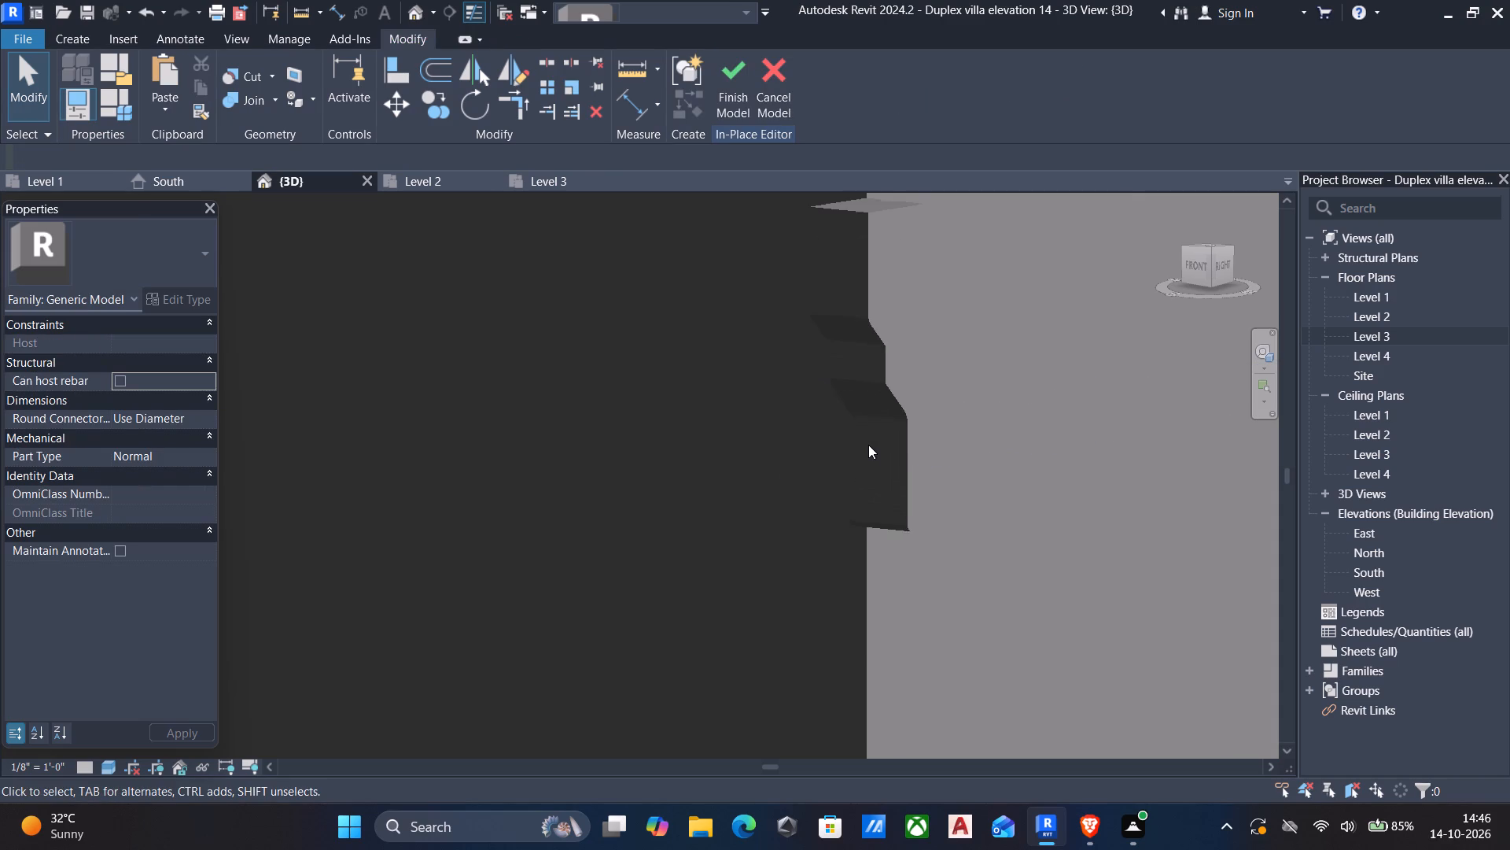
{"action": "left_click", "coordinate": [867, 383]}
{"action": "scroll", "coordinate": [838, 386], "scroll_direction": "down", "scroll_amount": 7}
{"action": "middle_click_drag", "start_coordinate": [764, 423], "coordinate": [838, 455], "text": "shift"}
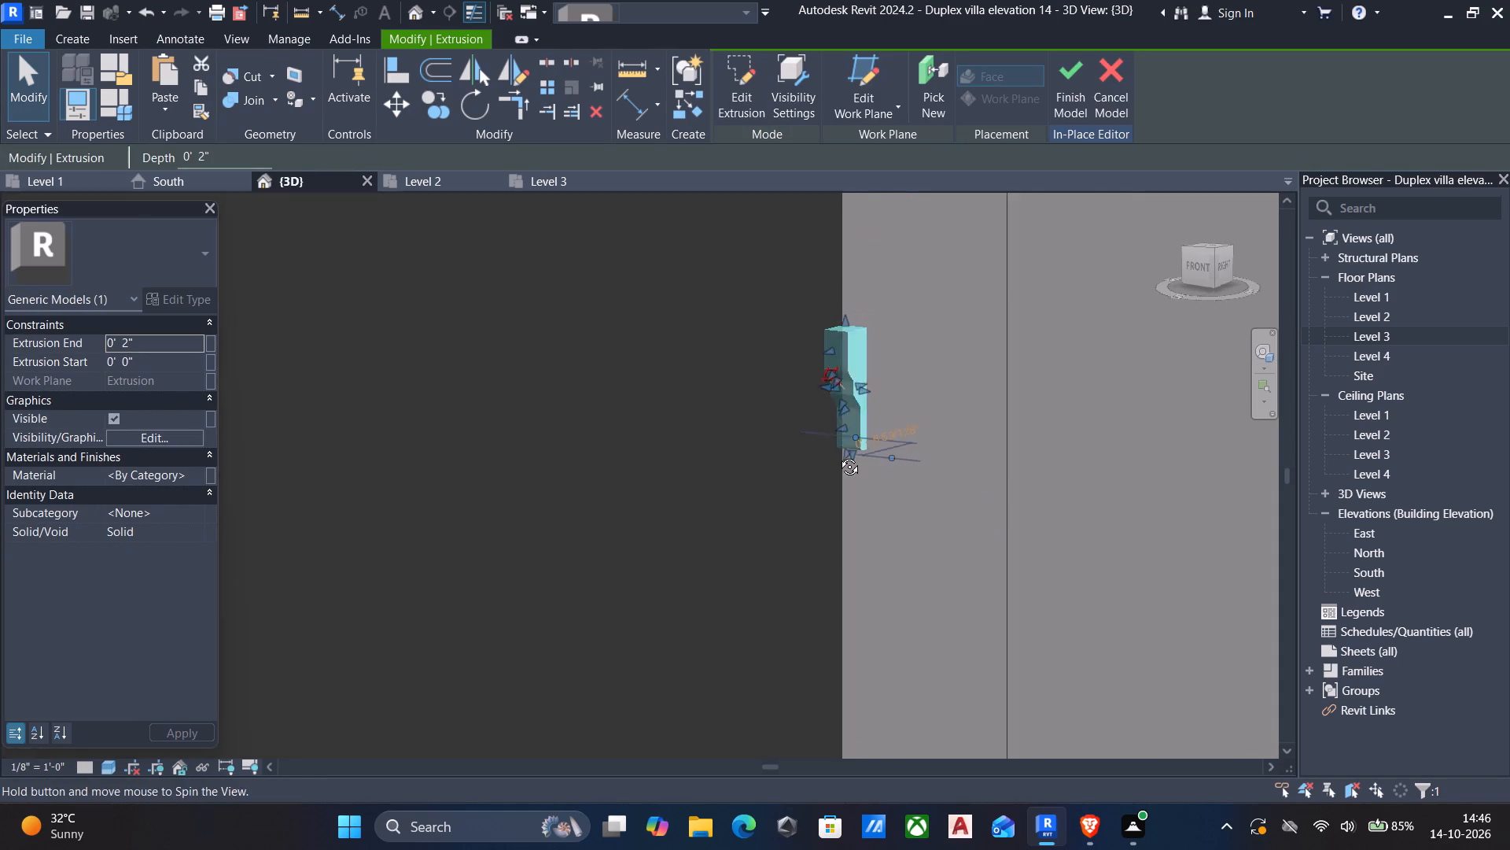
{"action": "middle_click_drag", "start_coordinate": [838, 455], "coordinate": [874, 461], "text": "shift"}
{"action": "scroll", "coordinate": [874, 461], "scroll_direction": "down", "scroll_amount": 7}
{"action": "key", "text": "Escape"}
{"action": "middle_click_drag", "start_coordinate": [814, 455], "coordinate": [606, 449], "text": "shift"}
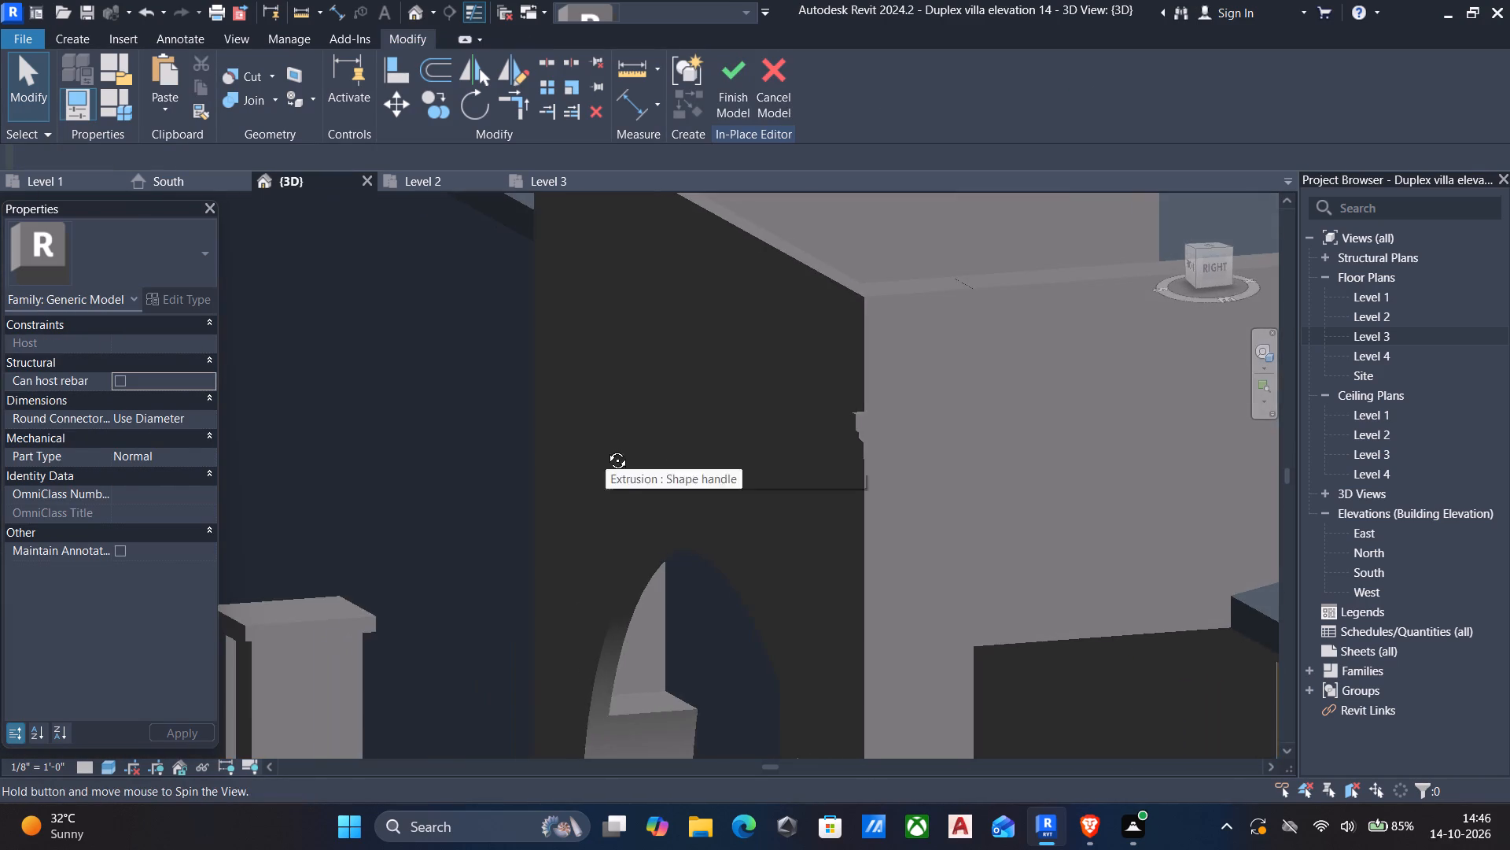
{"action": "middle_click_drag", "start_coordinate": [606, 449], "coordinate": [724, 496], "text": "shift"}
{"action": "scroll", "coordinate": [725, 496], "scroll_direction": "down", "scroll_amount": 7}
{"action": "middle_click_drag", "start_coordinate": [713, 497], "coordinate": [825, 468], "text": "shift"}
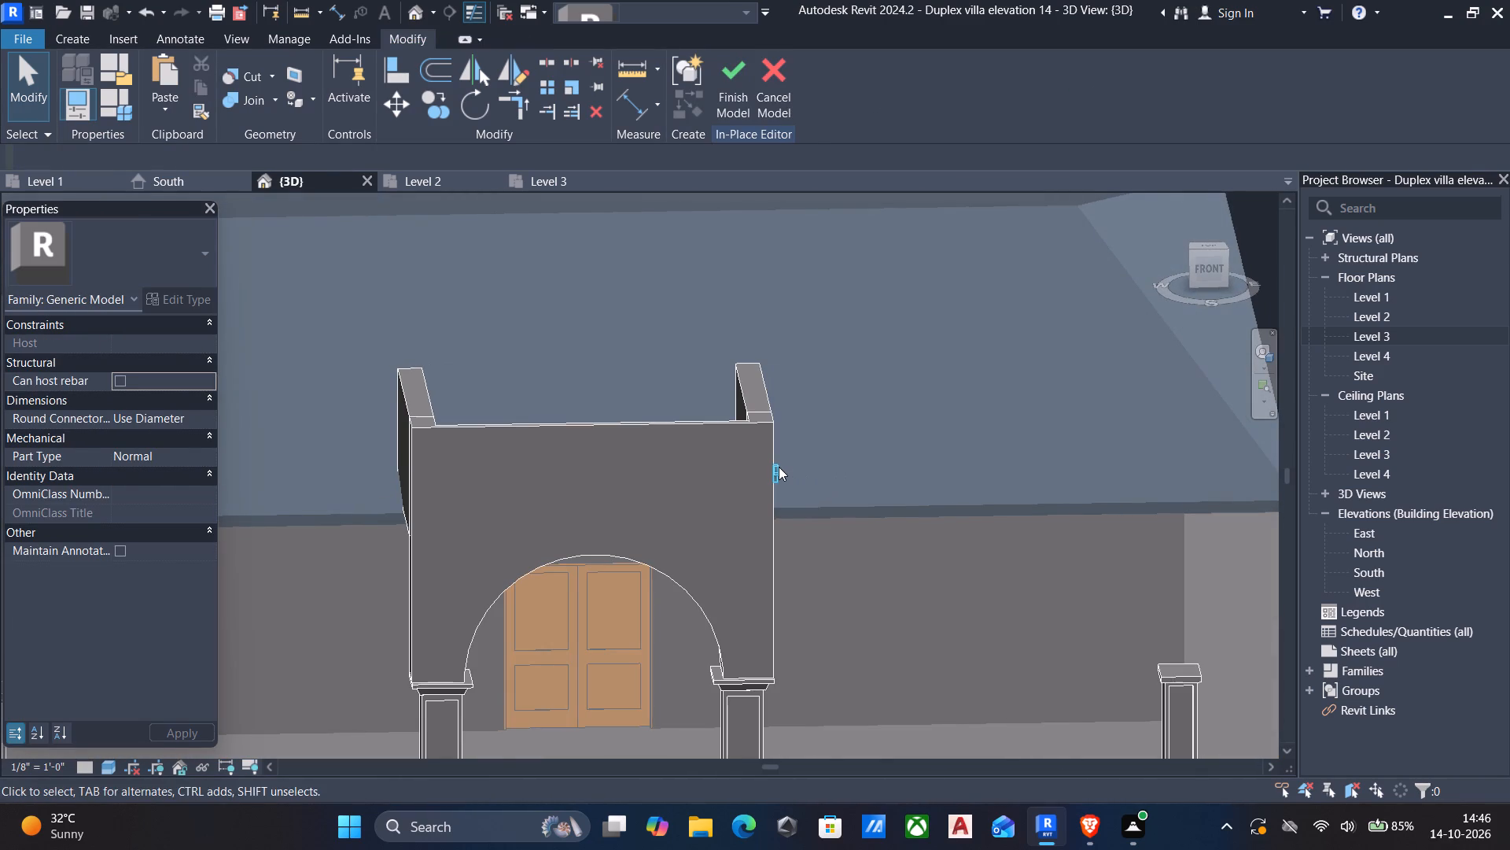
Reopen the moulding extrusion's sketch and delete its entire profile.
{"action": "scroll", "coordinate": [779, 467], "scroll_direction": "up", "scroll_amount": 5}
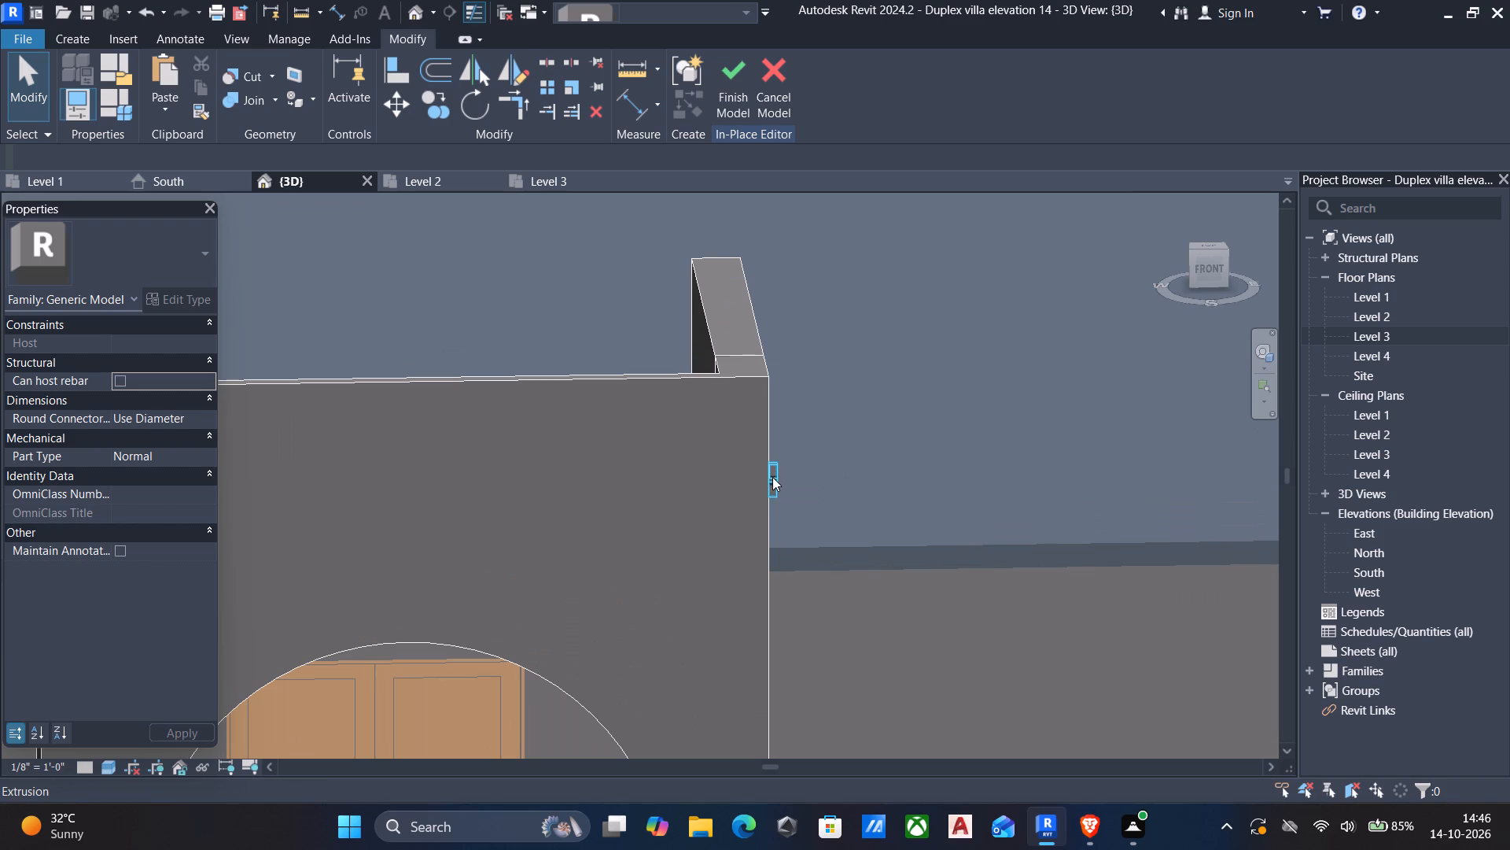
{"action": "left_click", "coordinate": [772, 477]}
{"action": "left_click", "coordinate": [742, 98]}
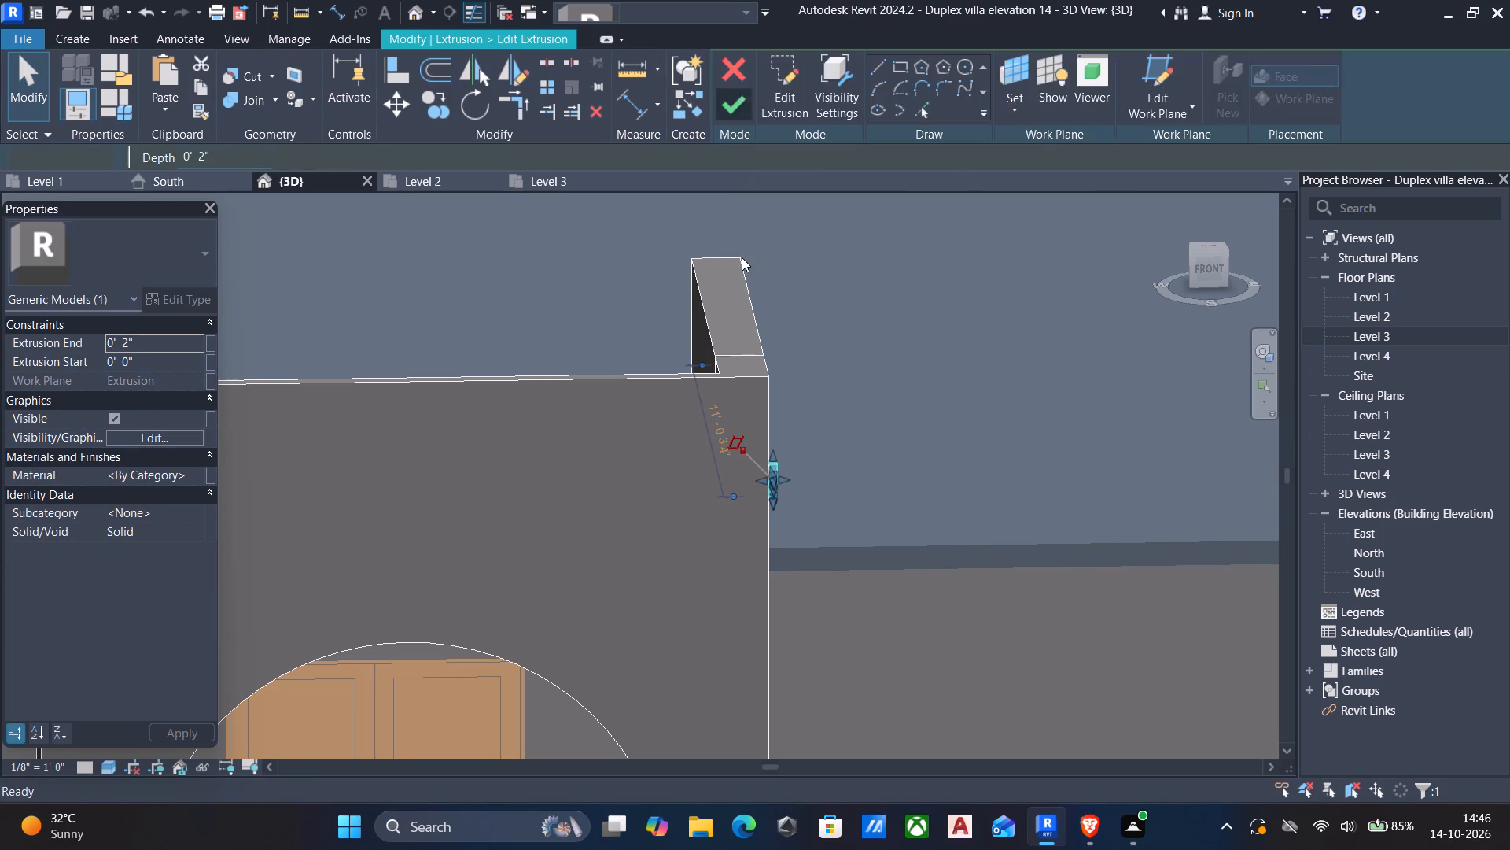
{"action": "scroll", "coordinate": [493, 465], "scroll_direction": "down", "scroll_amount": 8}
{"action": "middle_click_drag", "start_coordinate": [738, 506], "coordinate": [636, 533], "text": "shift"}
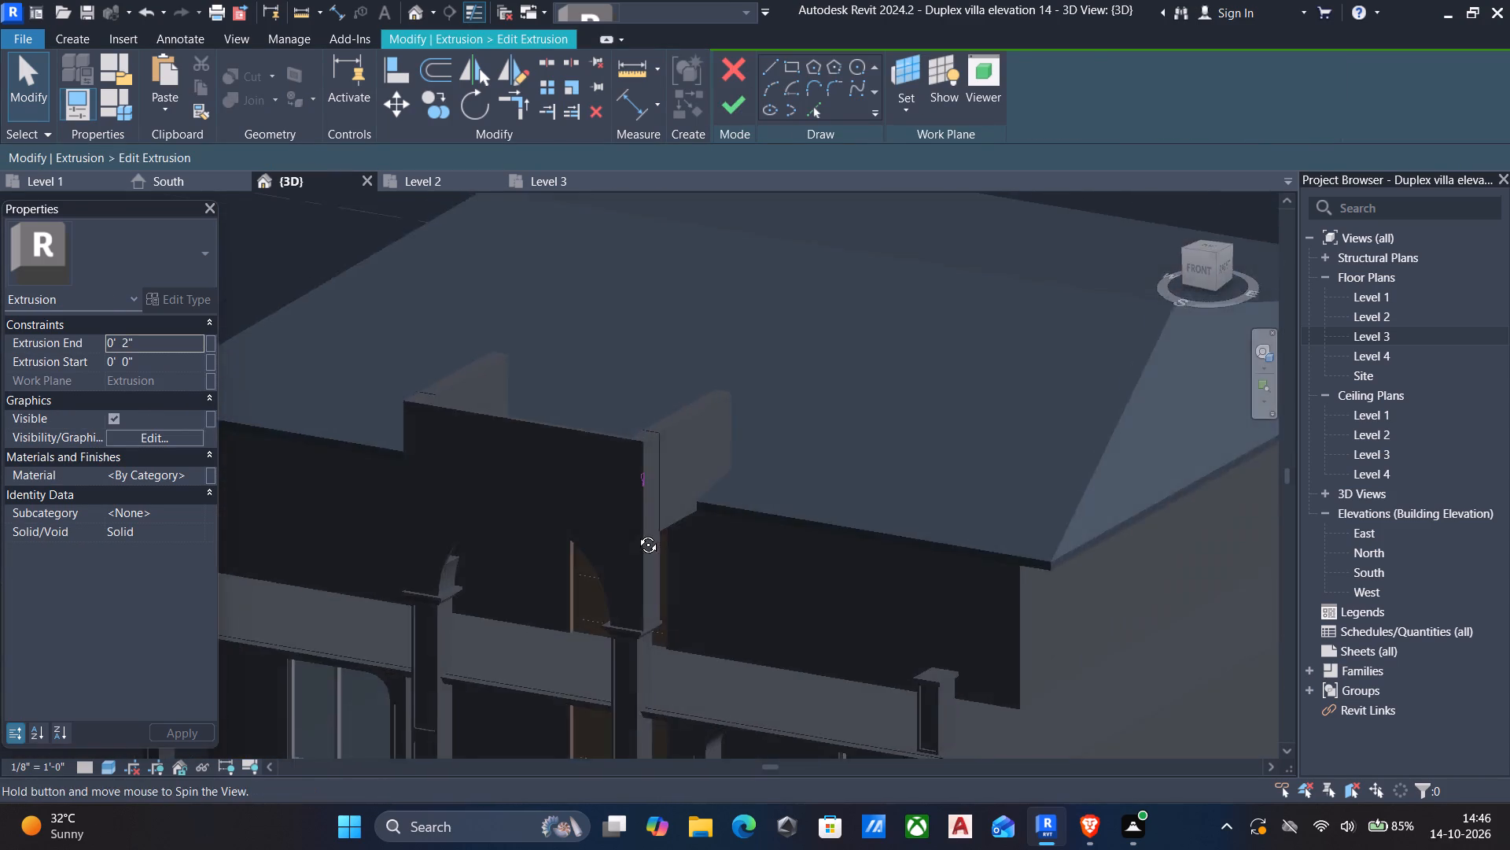
{"action": "middle_click_drag", "start_coordinate": [636, 533], "coordinate": [459, 486], "text": "shift"}
{"action": "scroll", "coordinate": [659, 530], "scroll_direction": "up", "scroll_amount": 8}
{"action": "scroll", "coordinate": [617, 403], "scroll_direction": "up", "scroll_amount": 12}
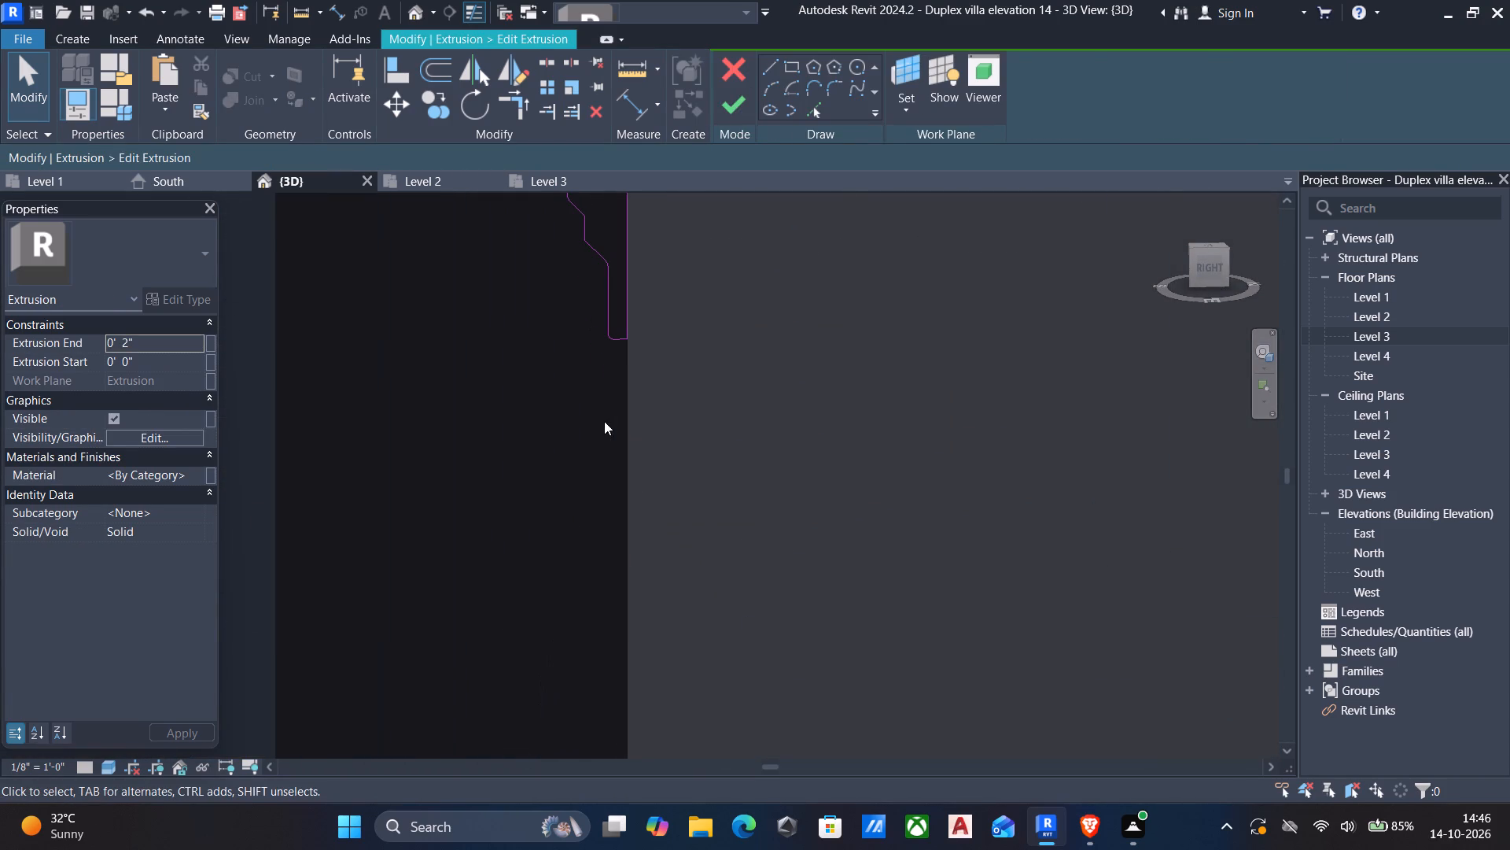
{"action": "scroll", "coordinate": [624, 338], "scroll_direction": "up", "scroll_amount": 5}
{"action": "scroll", "coordinate": [601, 348], "scroll_direction": "down", "scroll_amount": 10}
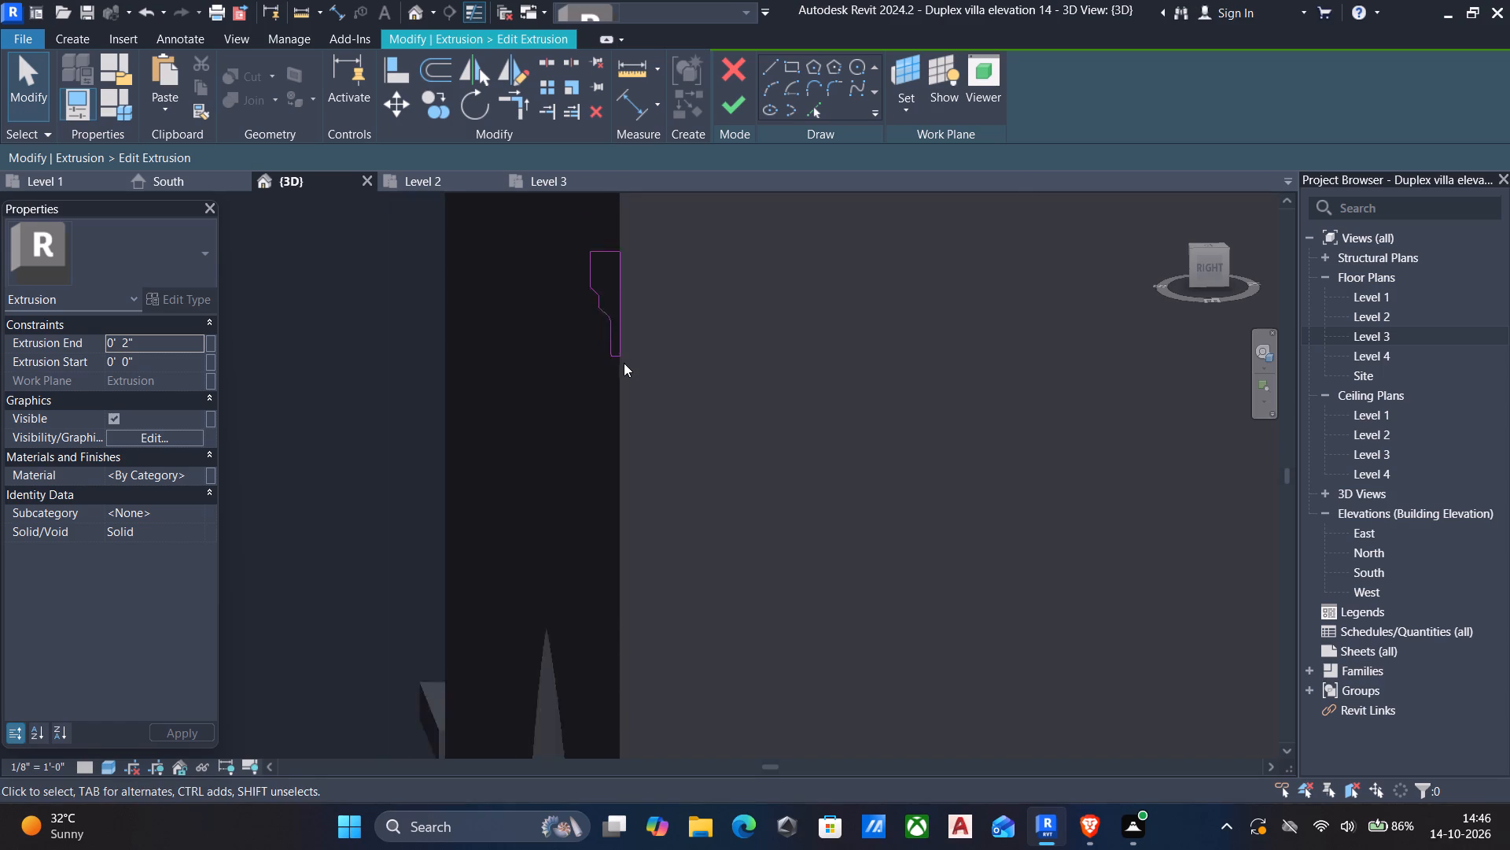
{"action": "scroll", "coordinate": [624, 363], "scroll_direction": "down", "scroll_amount": 3}
{"action": "left_click_drag", "start_coordinate": [537, 271], "coordinate": [818, 471]}
{"action": "key", "text": "Delete"}
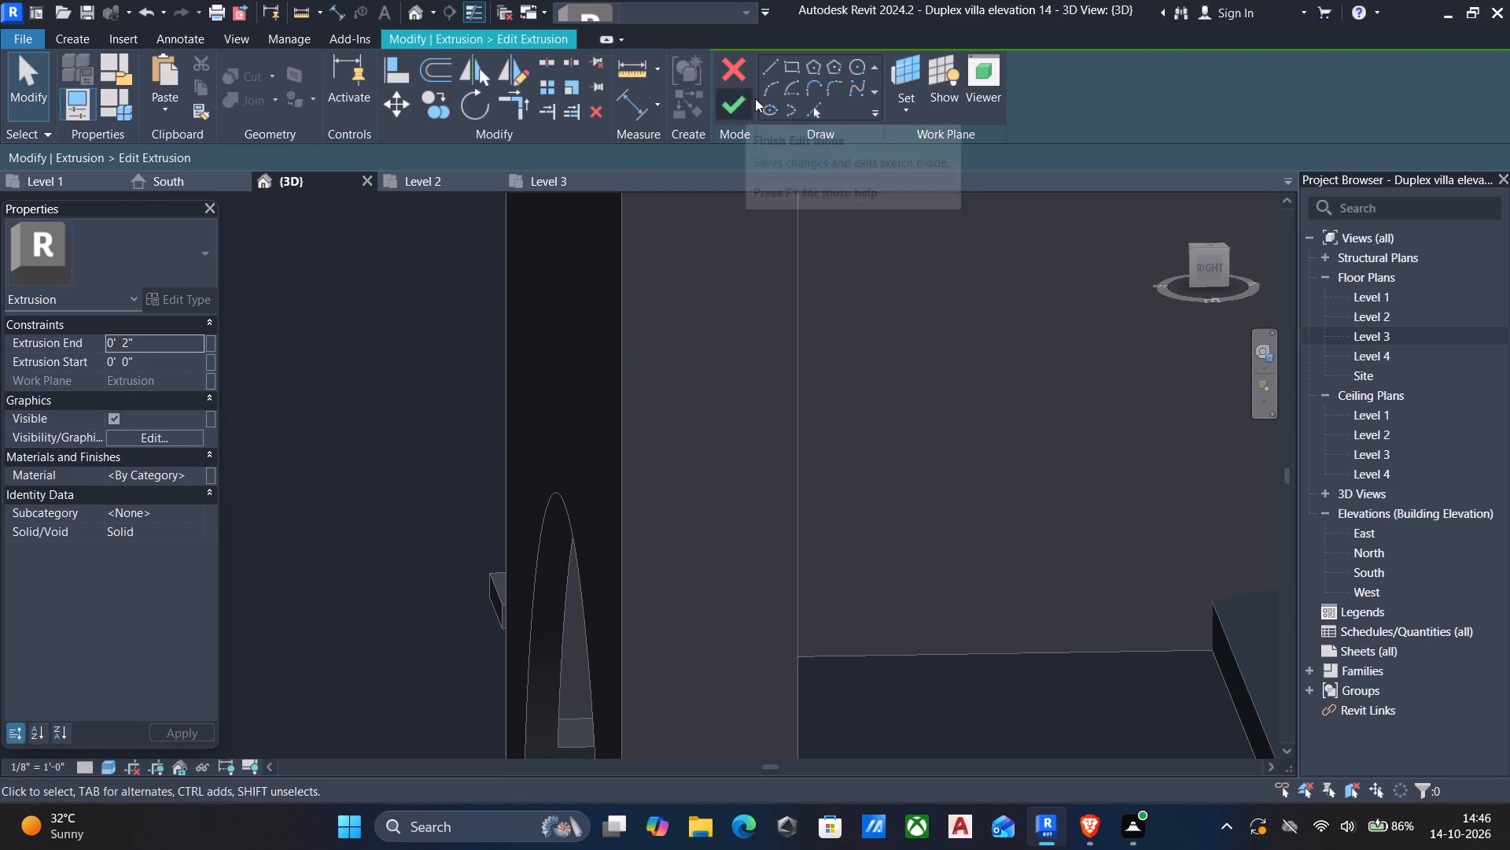
Start a new moulding profile on the portal's upper front face with a first step 2" out and 2" up, seen from the right side.
{"action": "left_click", "coordinate": [774, 65]}
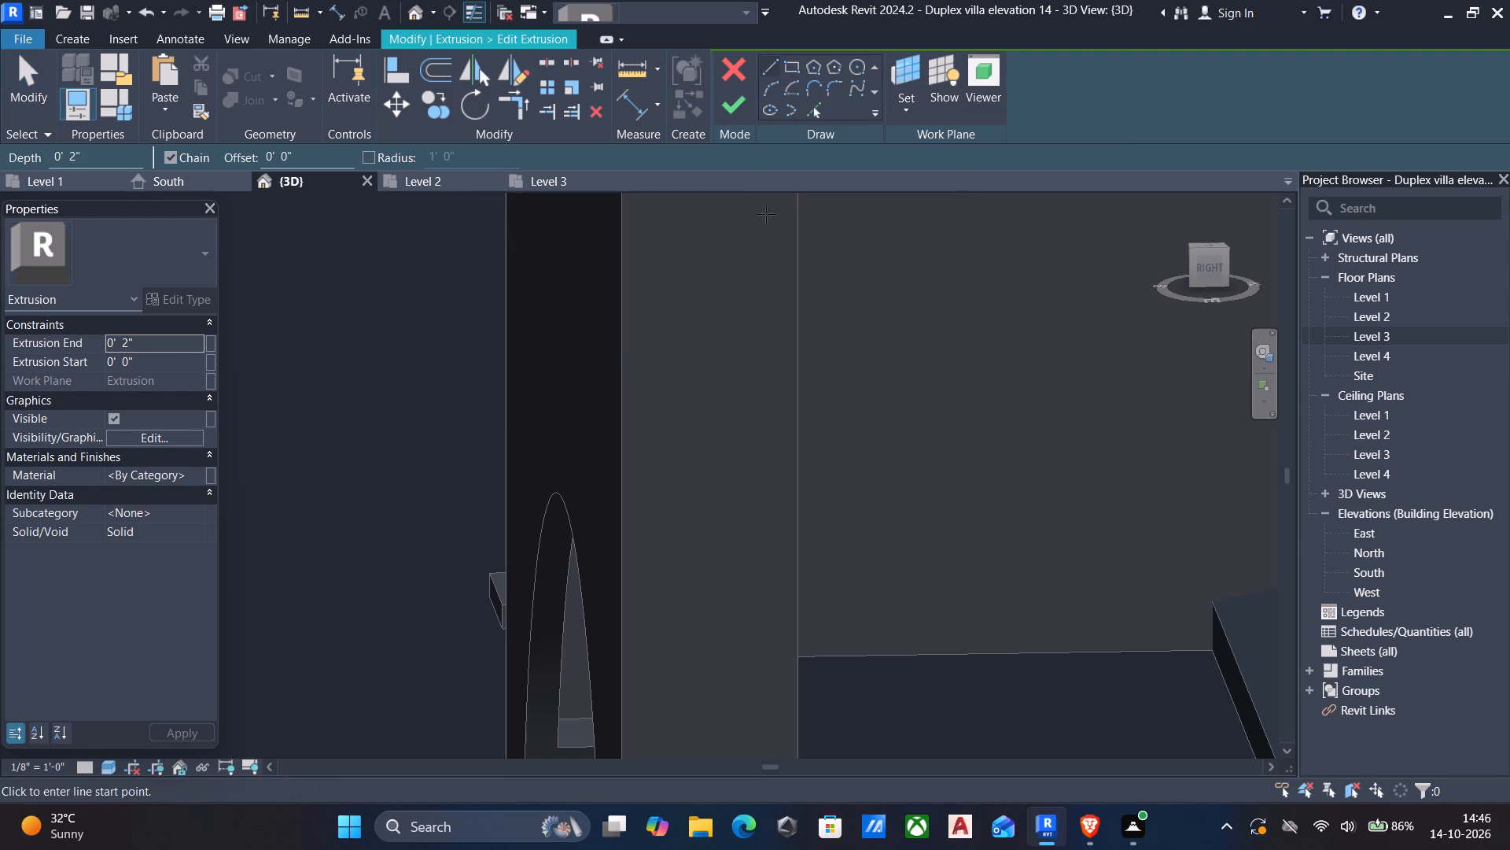
{"action": "middle_click_drag", "start_coordinate": [654, 334], "coordinate": [657, 481]}
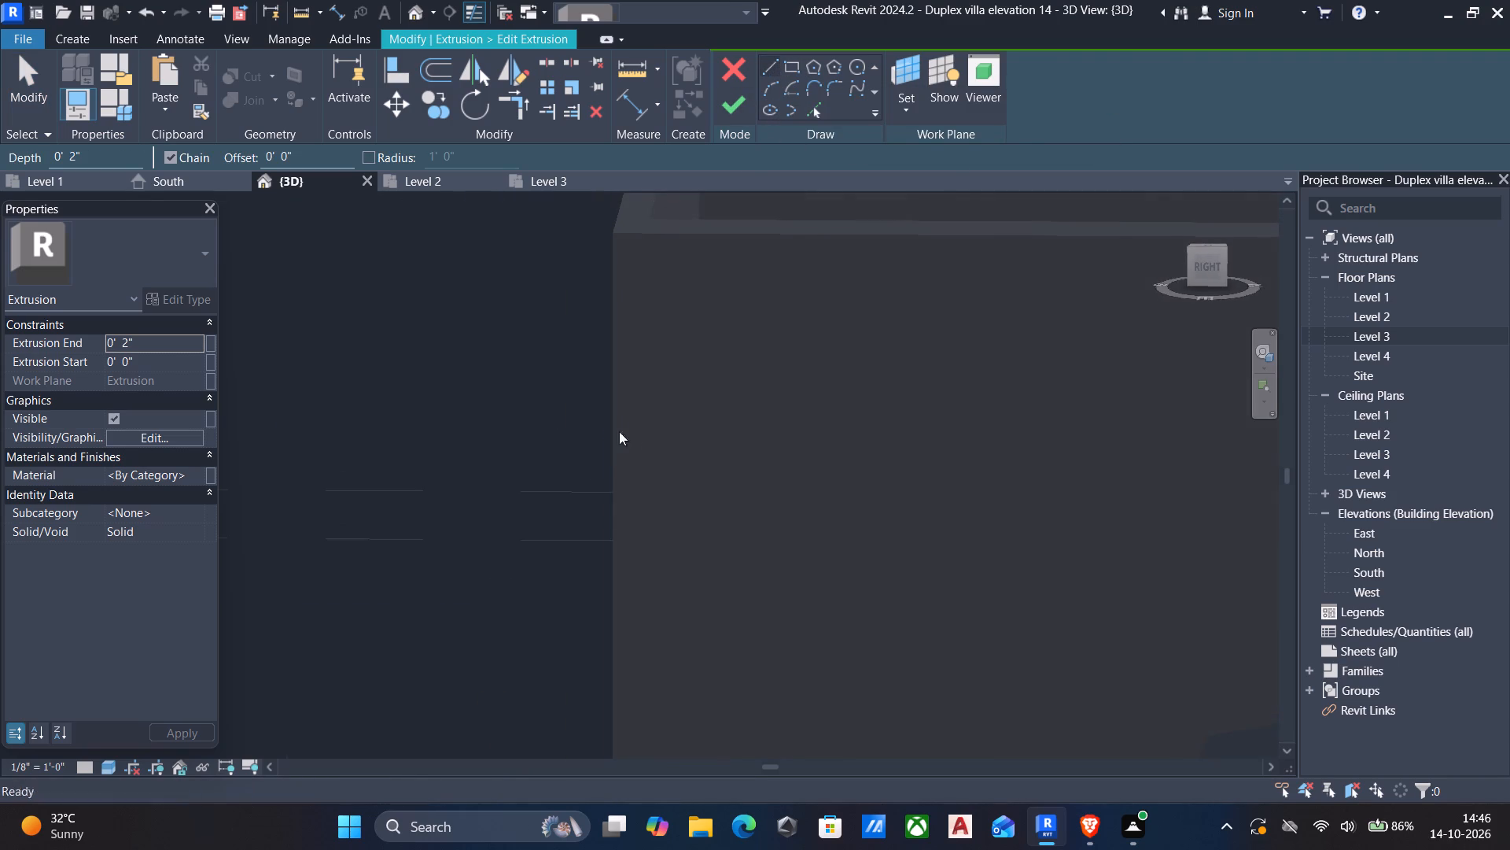
{"action": "middle_click_drag", "start_coordinate": [621, 423], "coordinate": [630, 397]}
{"action": "left_click", "coordinate": [1205, 273]}
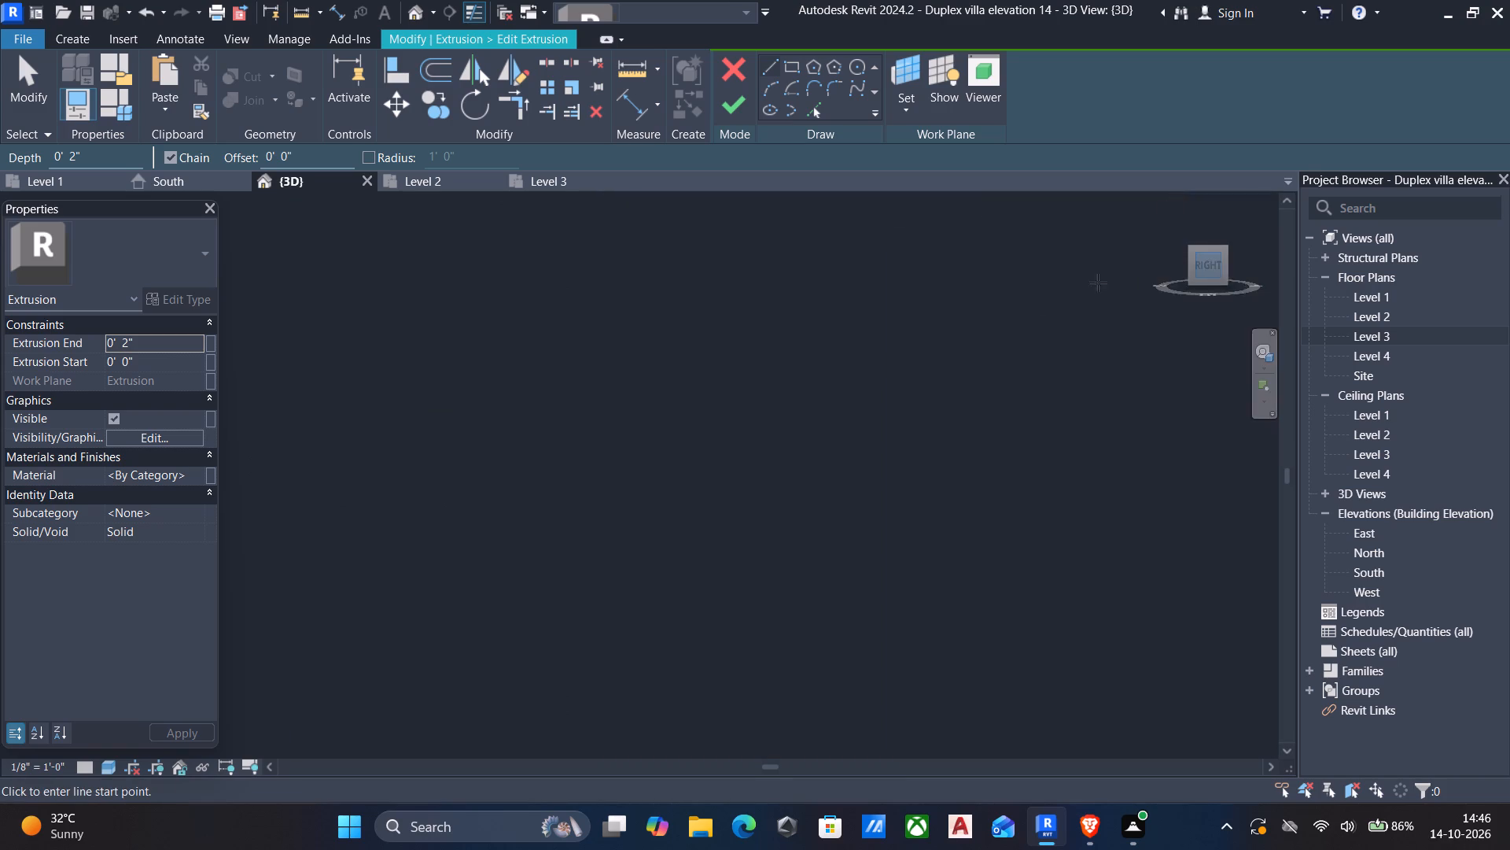
{"action": "scroll", "coordinate": [706, 463], "scroll_direction": "up", "scroll_amount": 5}
{"action": "scroll", "coordinate": [535, 470], "scroll_direction": "up", "scroll_amount": 6}
{"action": "middle_click_drag", "start_coordinate": [375, 426], "coordinate": [545, 474]}
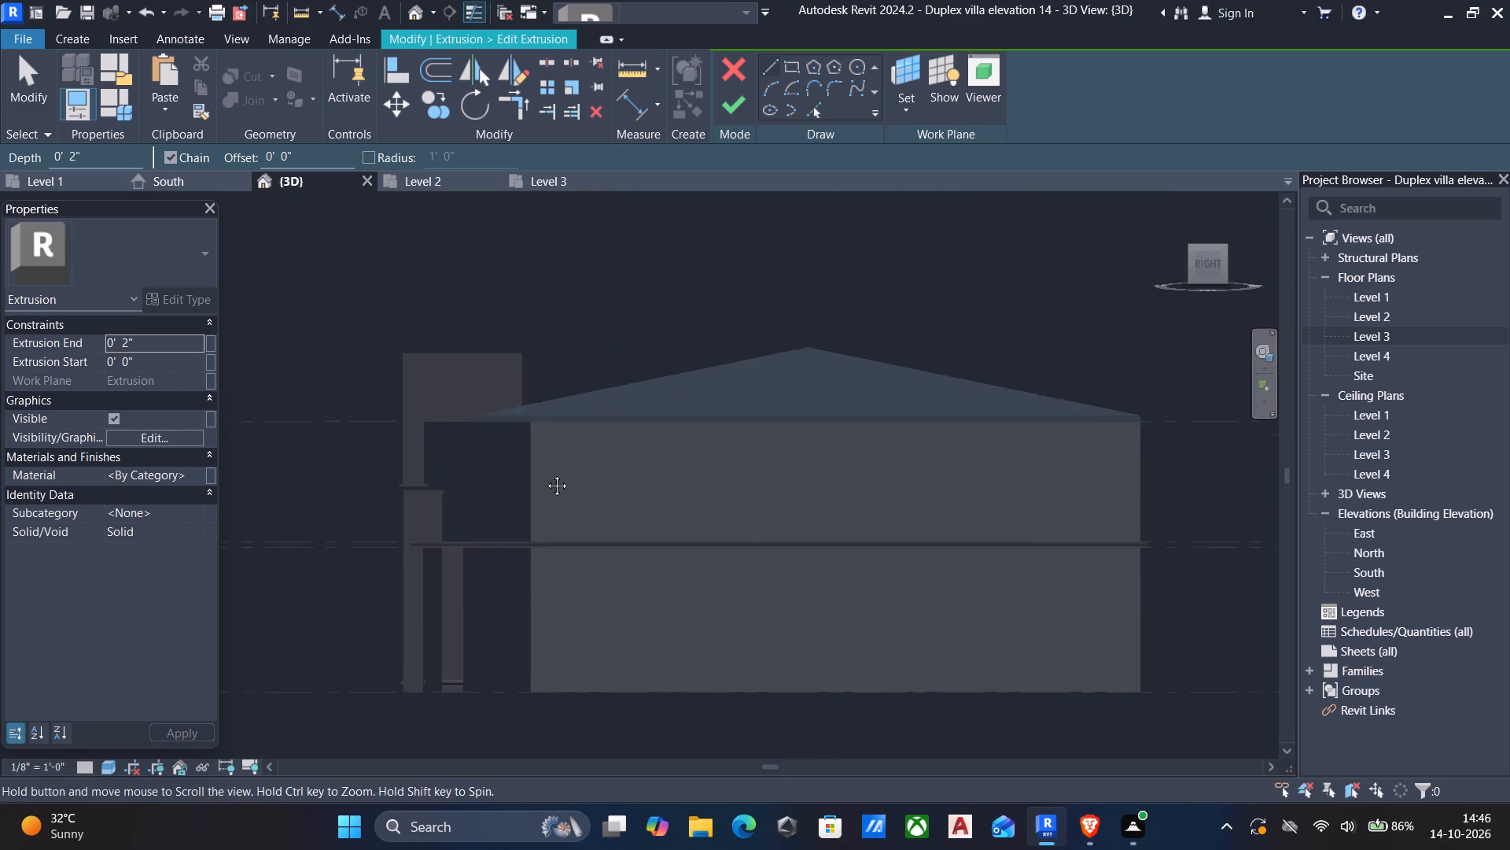
{"action": "middle_click_drag", "start_coordinate": [545, 474], "coordinate": [724, 559]}
{"action": "scroll", "coordinate": [724, 487], "scroll_direction": "up", "scroll_amount": 6}
{"action": "scroll", "coordinate": [570, 517], "scroll_direction": "up", "scroll_amount": 5}
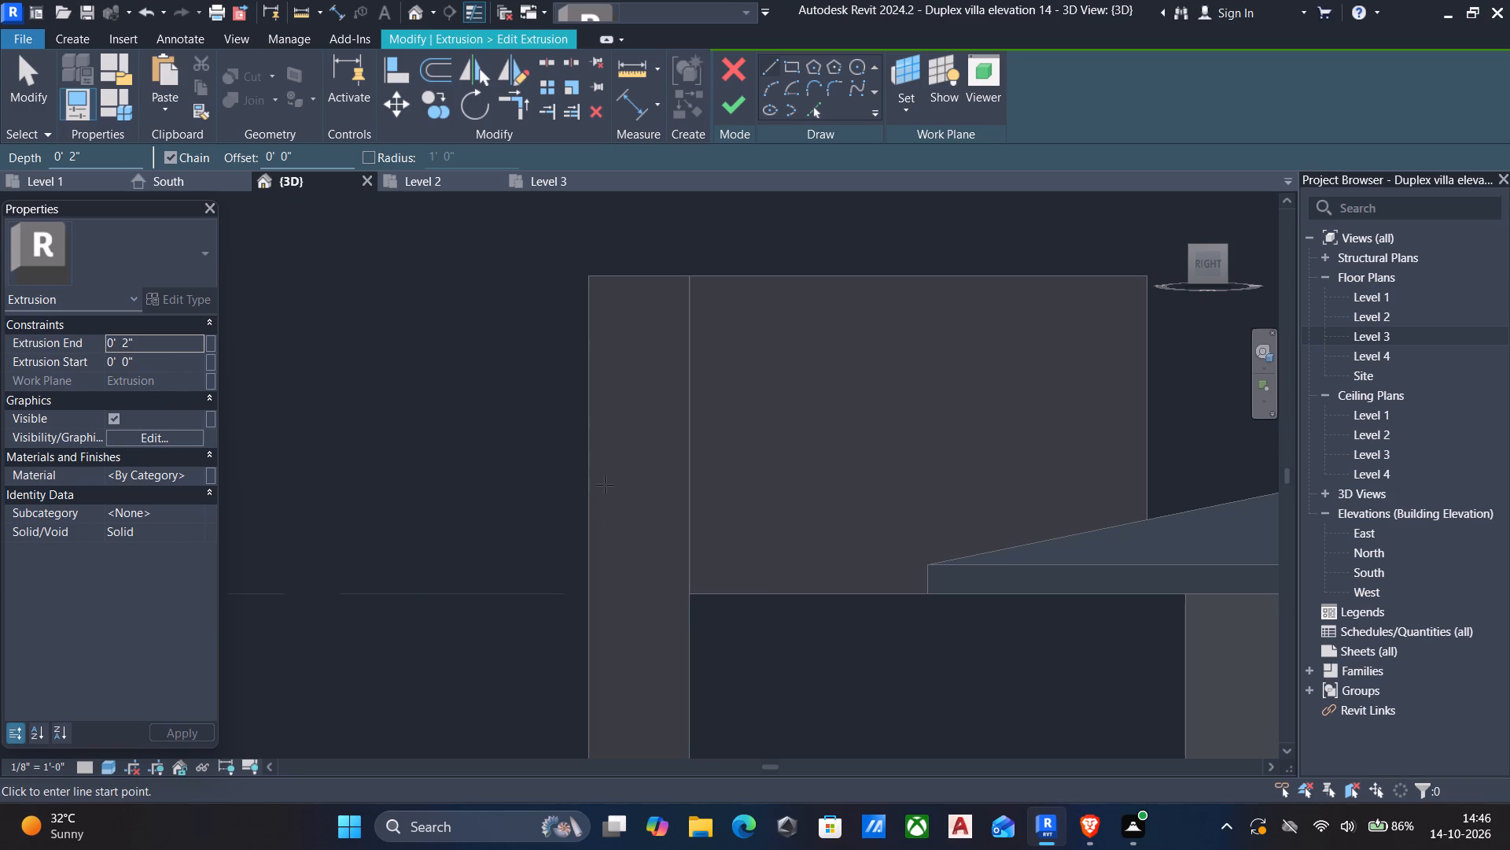
{"action": "left_click", "coordinate": [584, 449]}
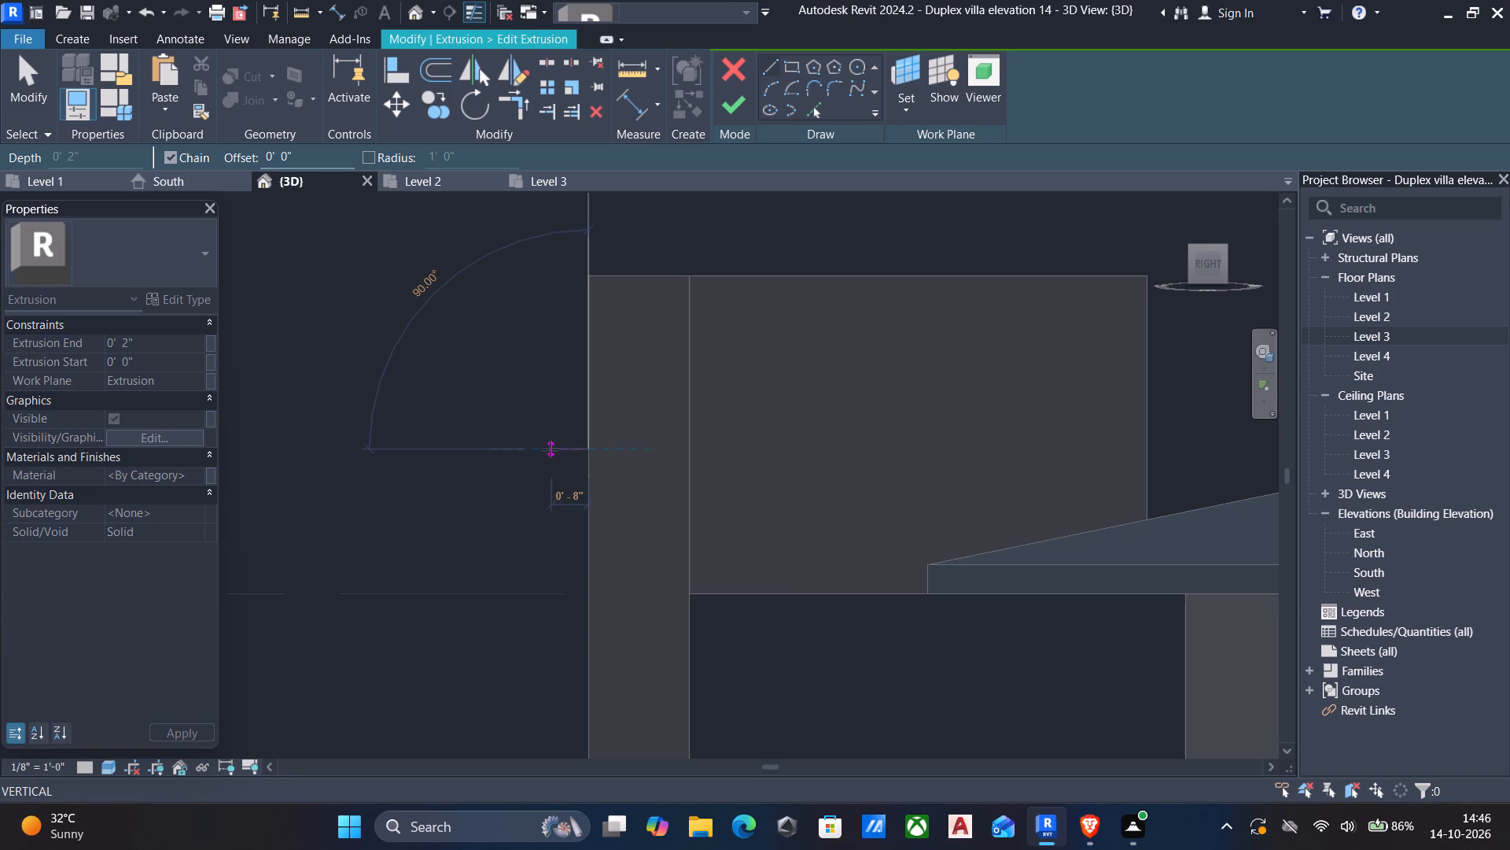
{"action": "scroll", "coordinate": [573, 453], "scroll_direction": "up", "scroll_amount": 4}
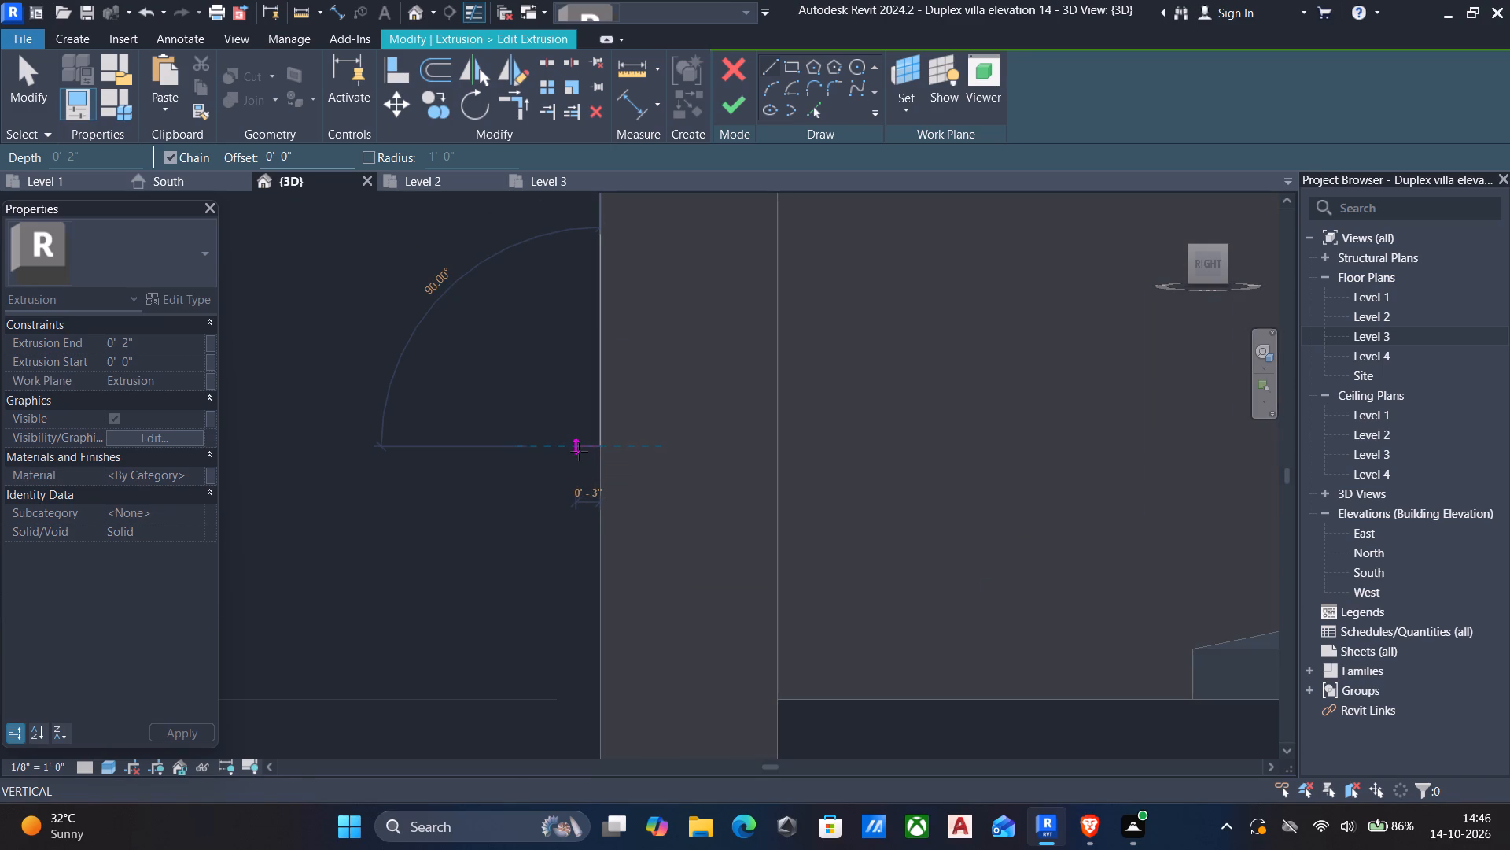
{"action": "scroll", "coordinate": [581, 451], "scroll_direction": "up", "scroll_amount": 5}
{"action": "left_click", "coordinate": [581, 451]}
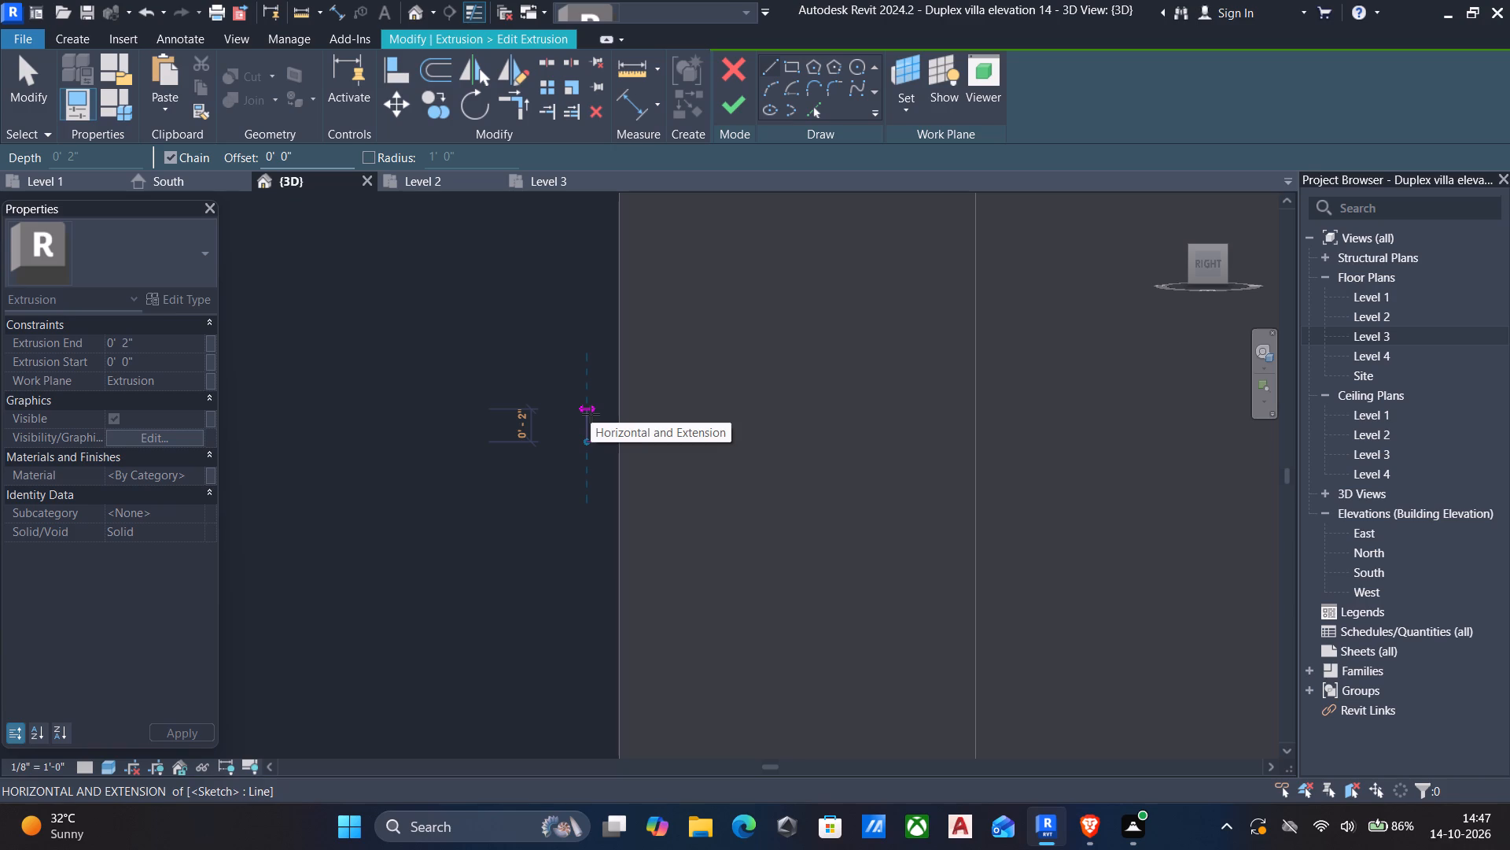
{"action": "left_click", "coordinate": [591, 414]}
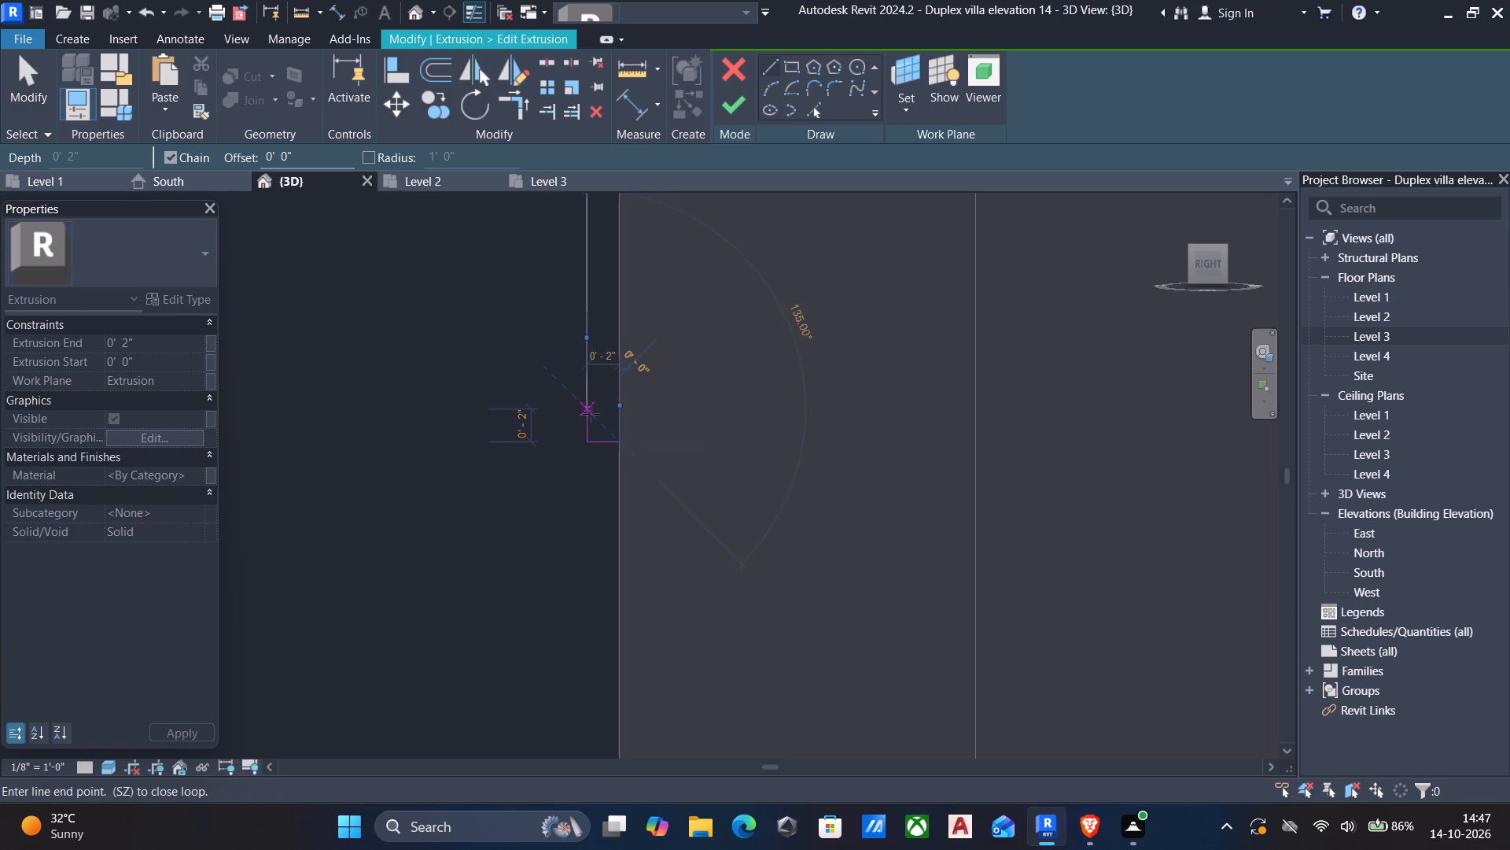
Continue the profile with two more 2" by 2" steps and close it with a 6" top line and a vertical line along the portal face.
{"action": "scroll", "coordinate": [568, 413], "scroll_direction": "up", "scroll_amount": 3}
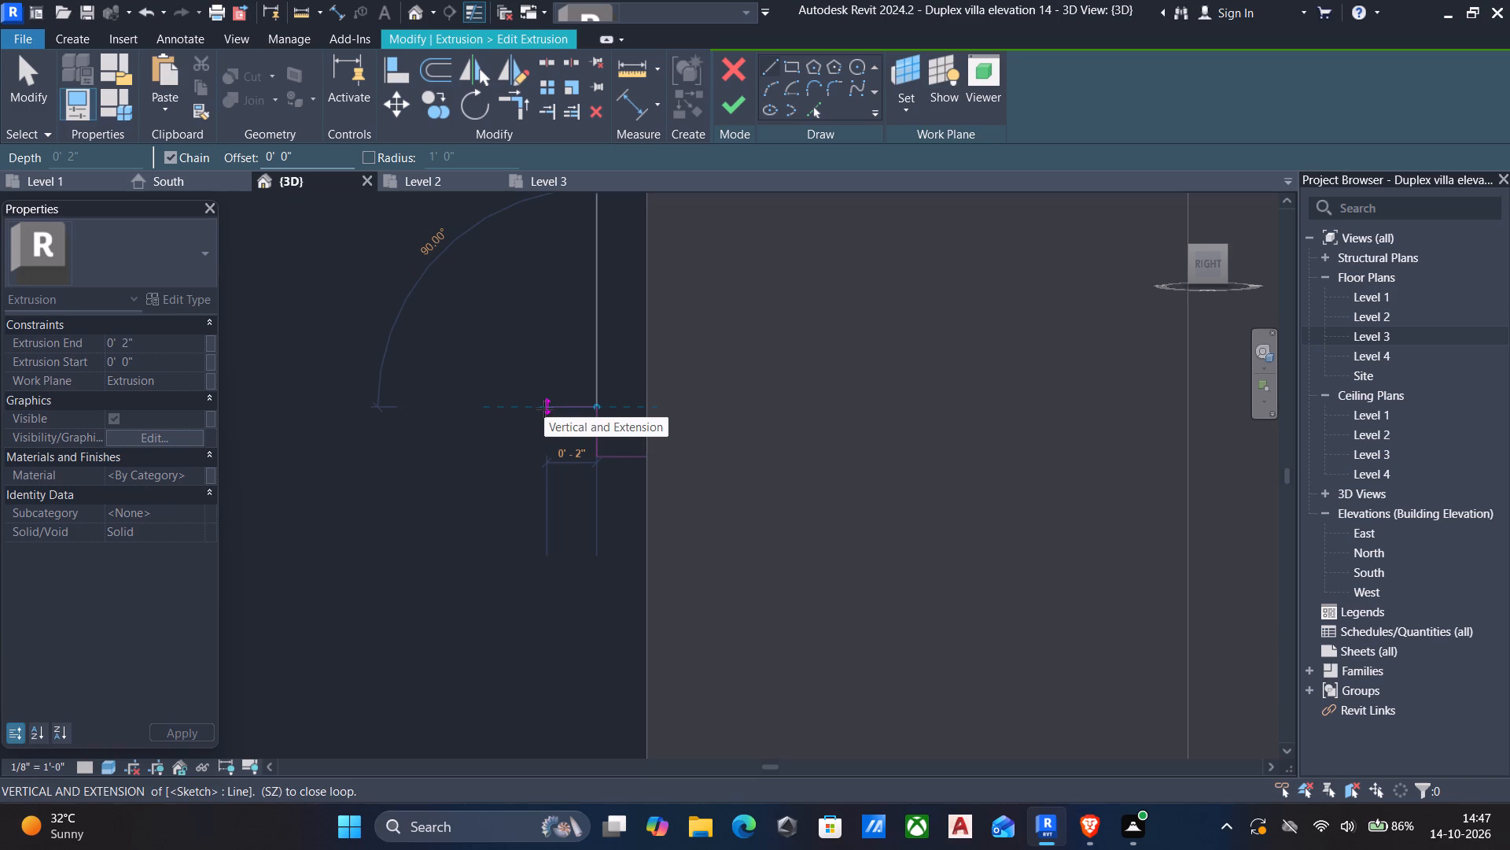
{"action": "left_click", "coordinate": [544, 408]}
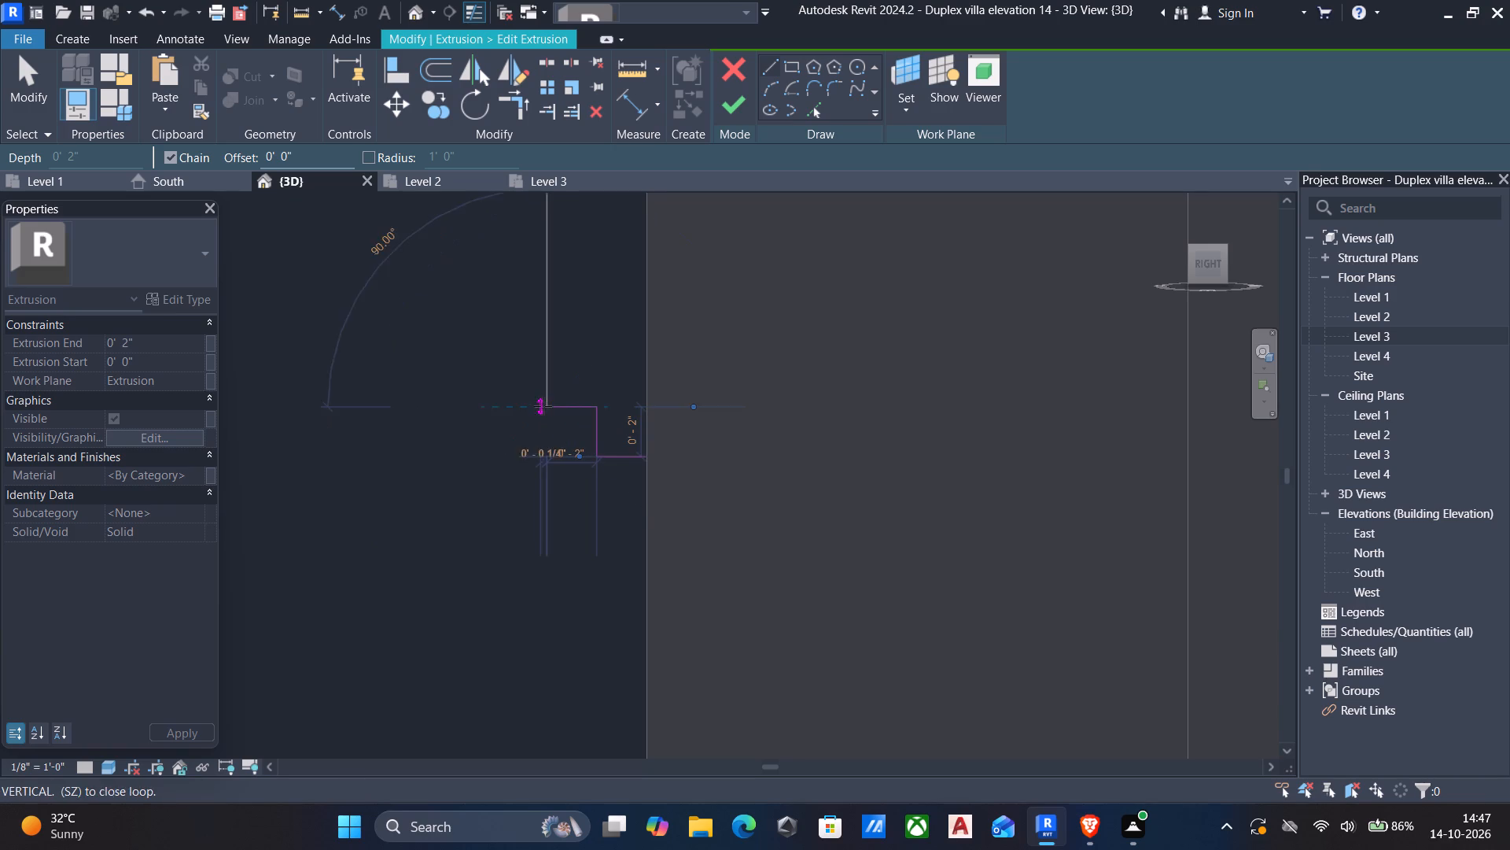
{"action": "left_click", "coordinate": [543, 357]}
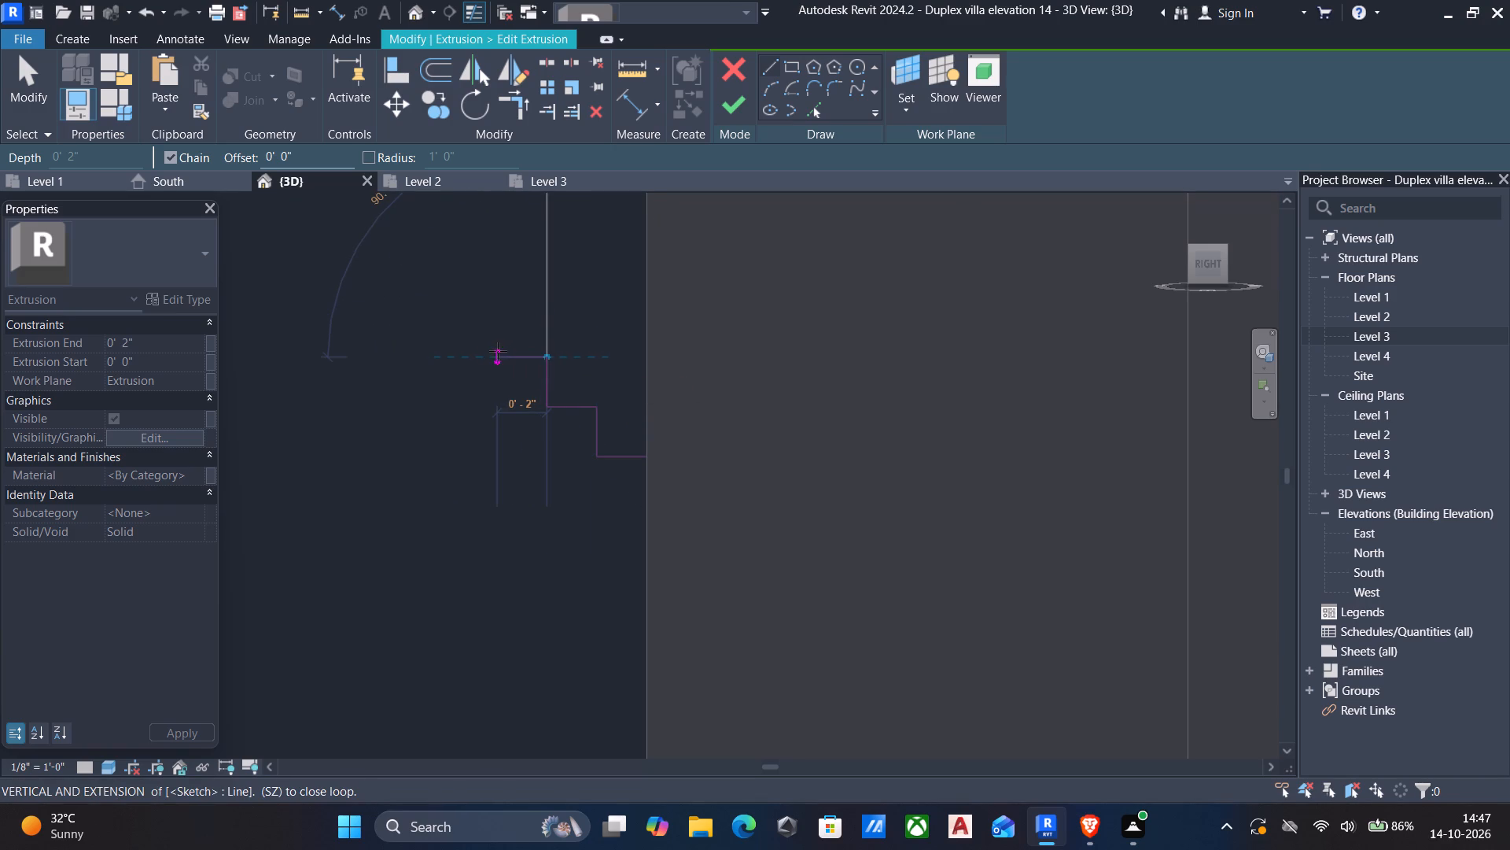
{"action": "left_click", "coordinate": [500, 351]}
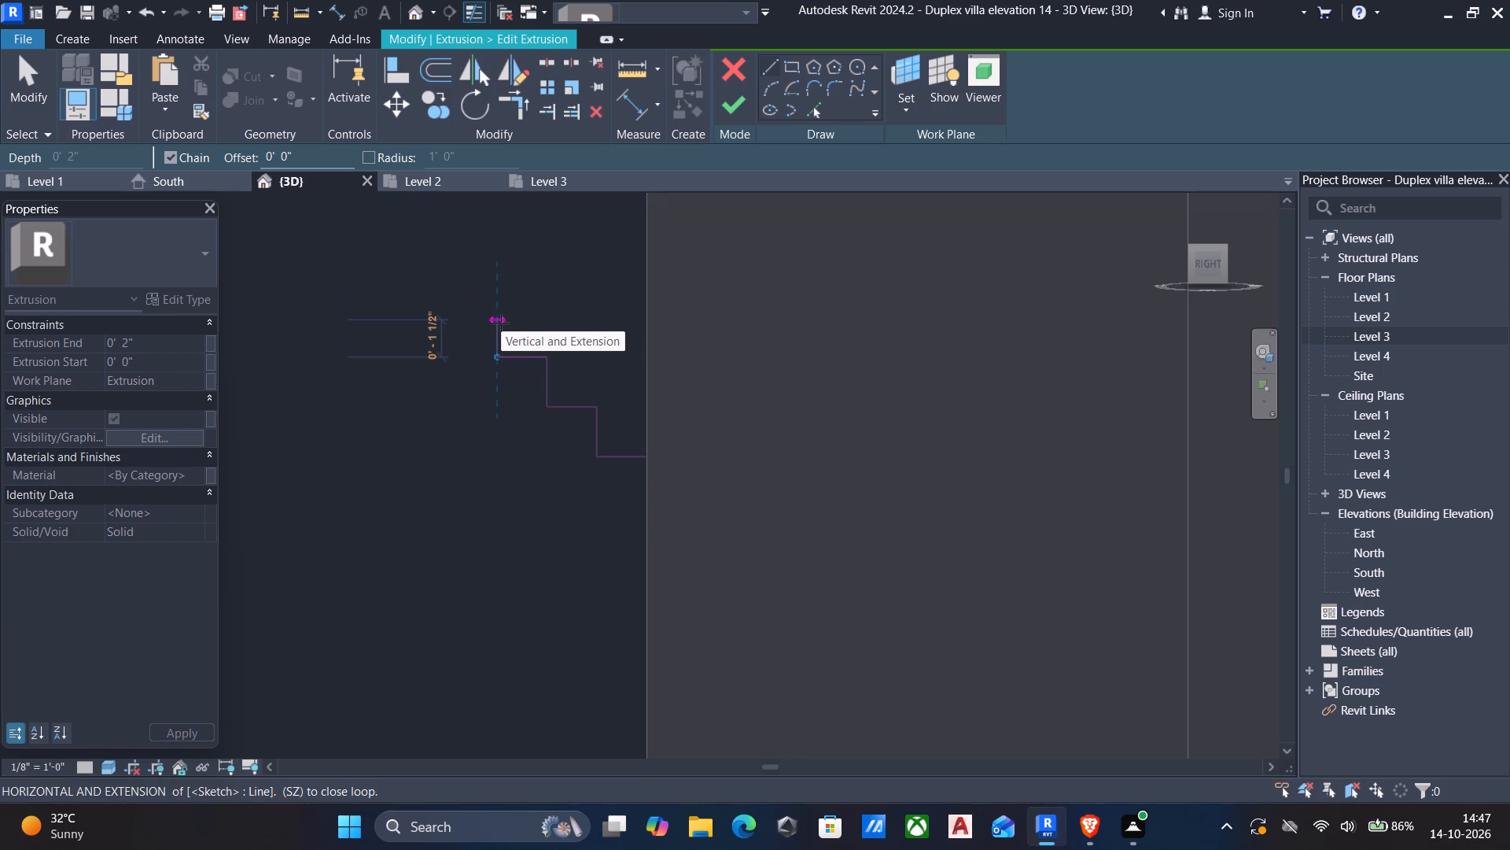
{"action": "left_click", "coordinate": [498, 309]}
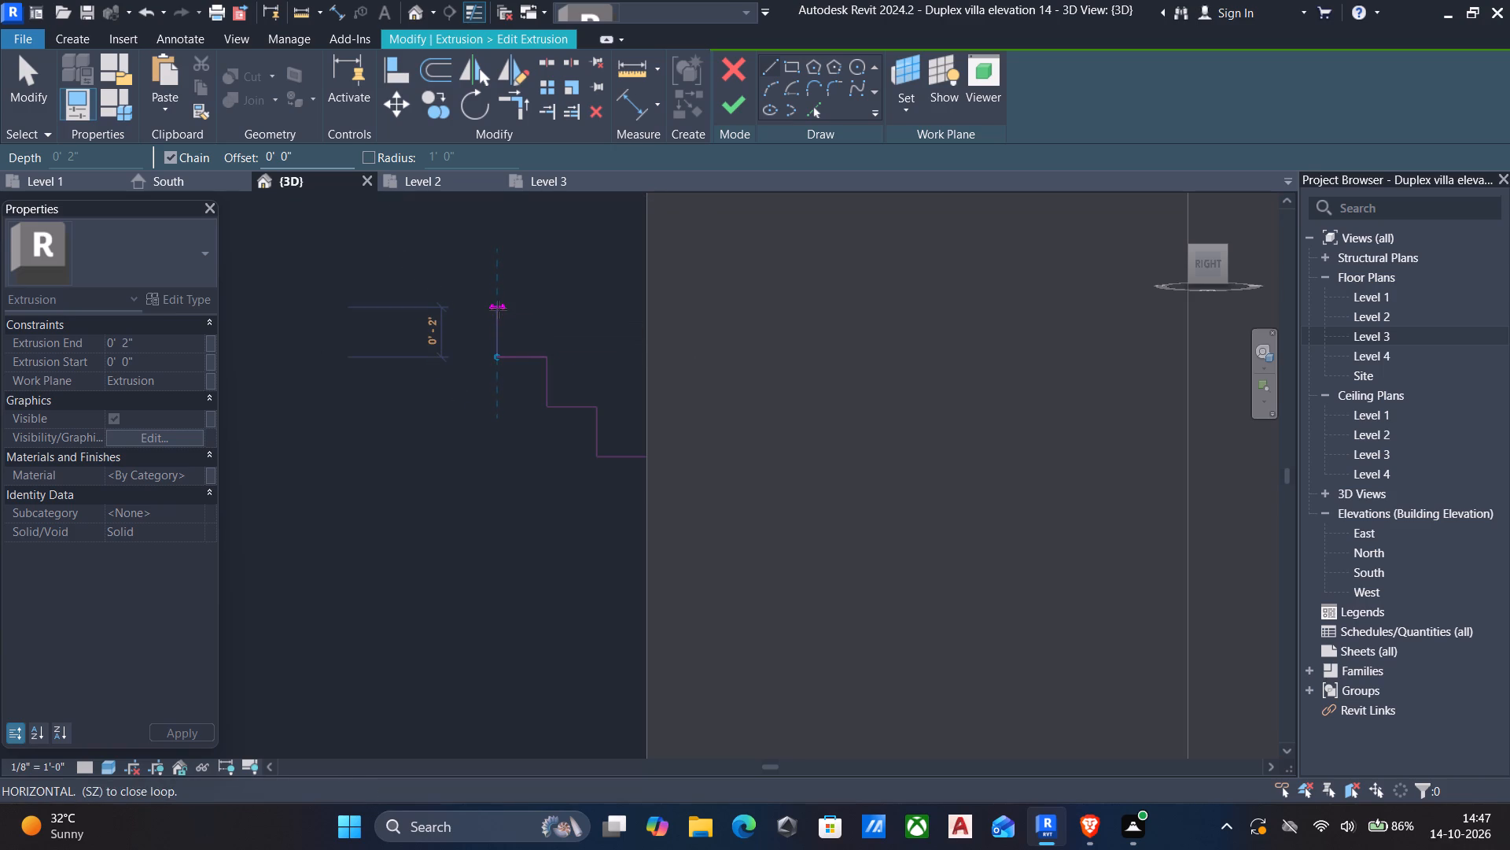
{"action": "left_click", "coordinate": [650, 301]}
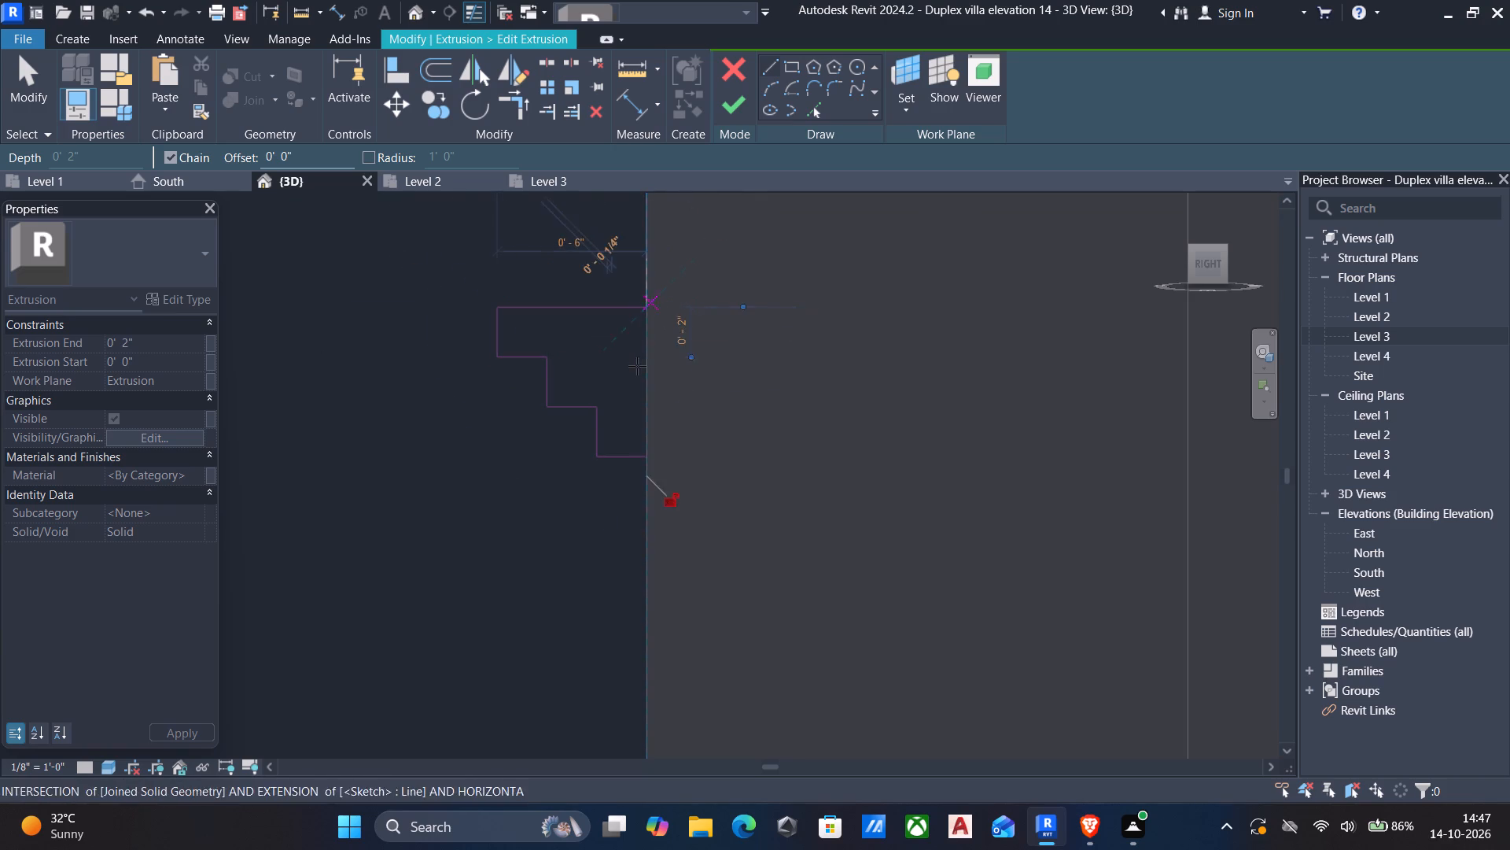
{"action": "left_click", "coordinate": [643, 456]}
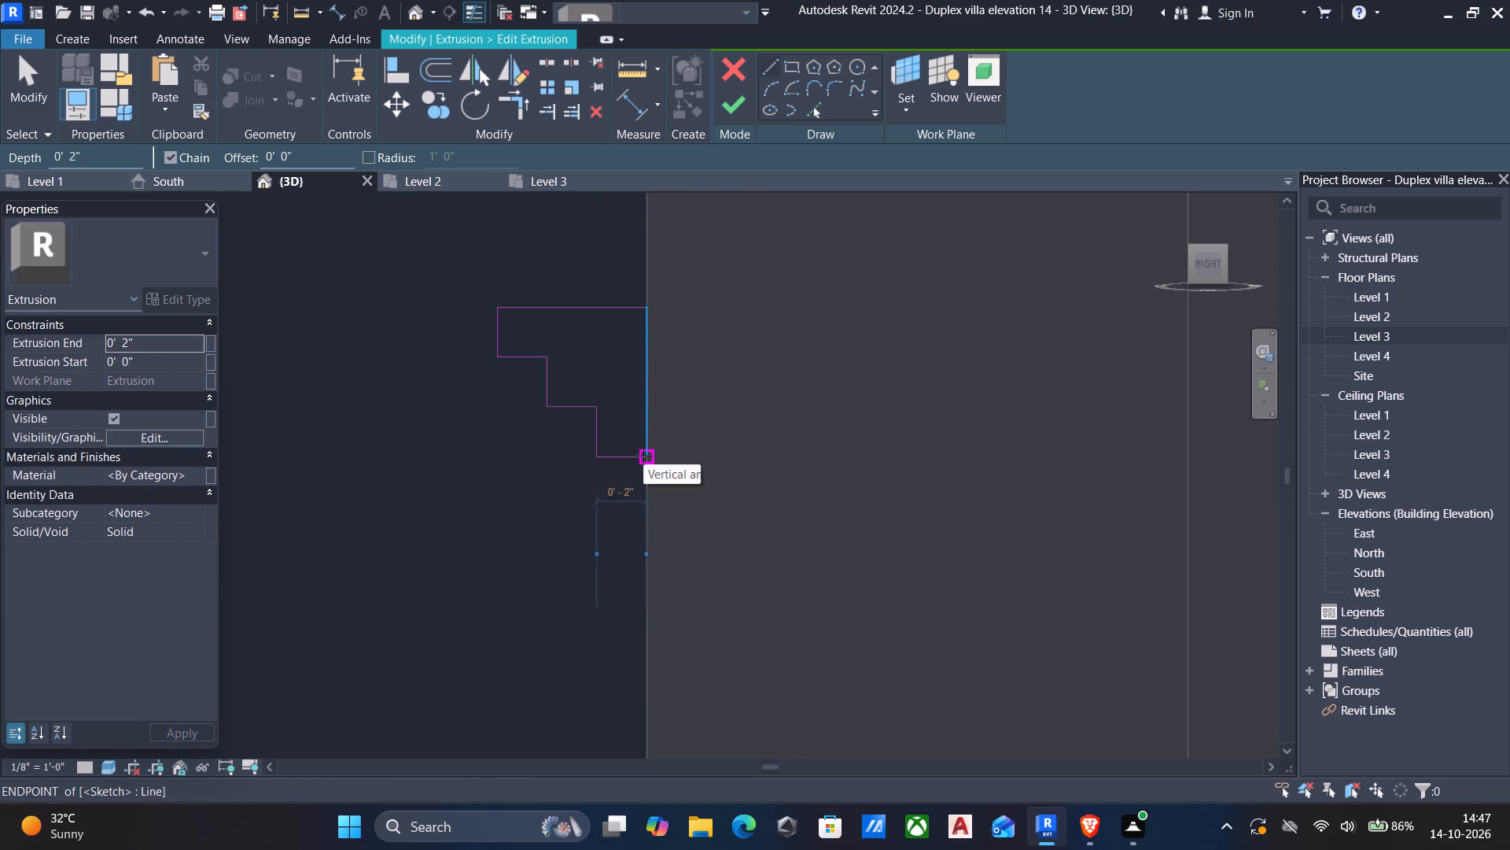
{"action": "key", "text": "Escape"}
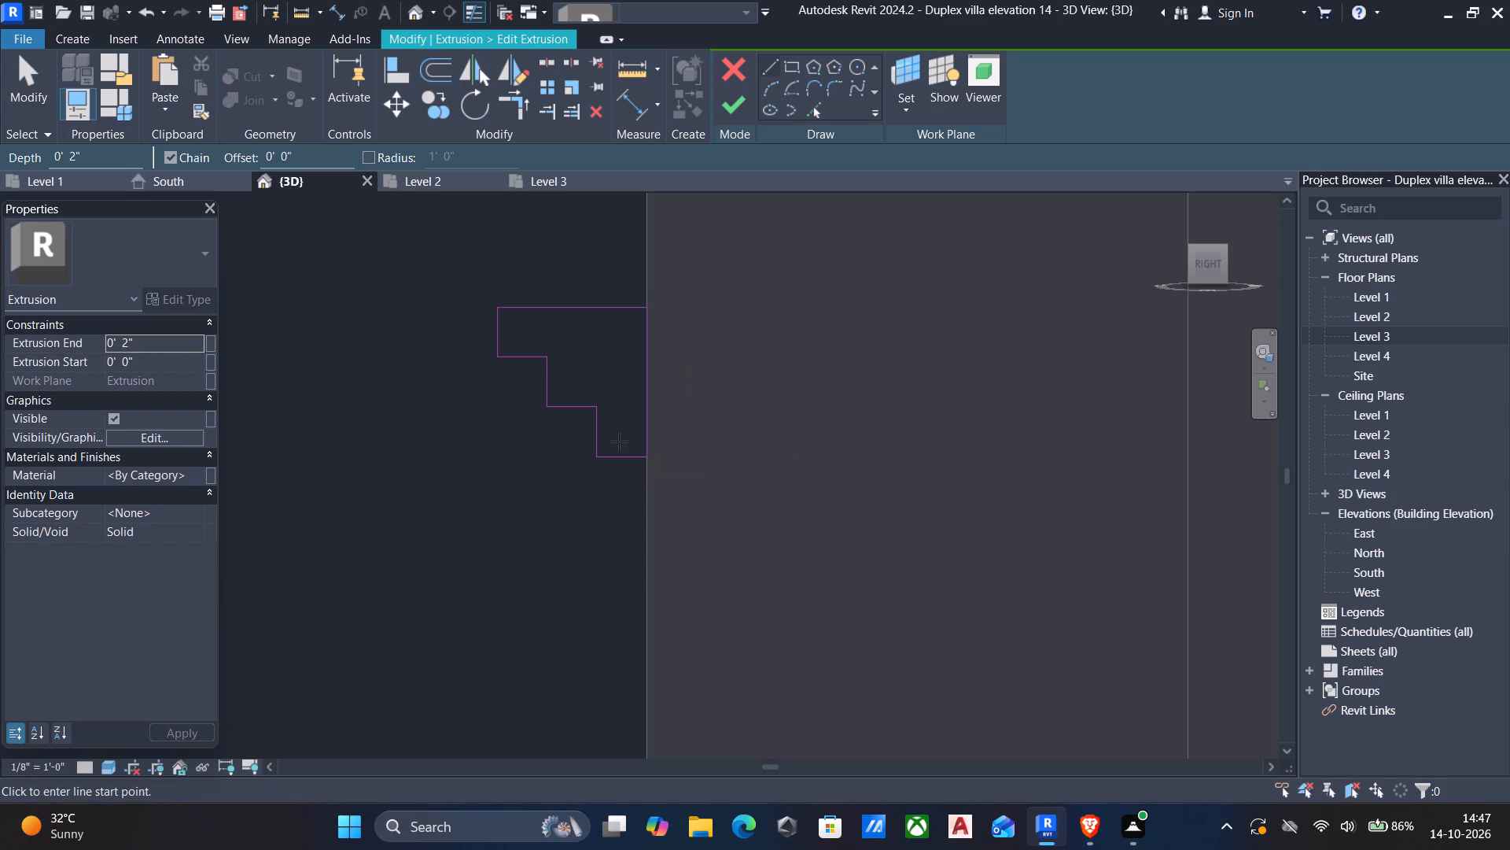
{"action": "scroll", "coordinate": [494, 431], "scroll_direction": "down", "scroll_amount": 3}
{"action": "key", "text": "Escape"}
Finish the redrawn stepped profile as a moulding extrusion 2" deep.
{"action": "scroll", "coordinate": [508, 438], "scroll_direction": "down", "scroll_amount": 4}
{"action": "middle_click_drag", "start_coordinate": [511, 453], "coordinate": [553, 497], "text": "shift"}
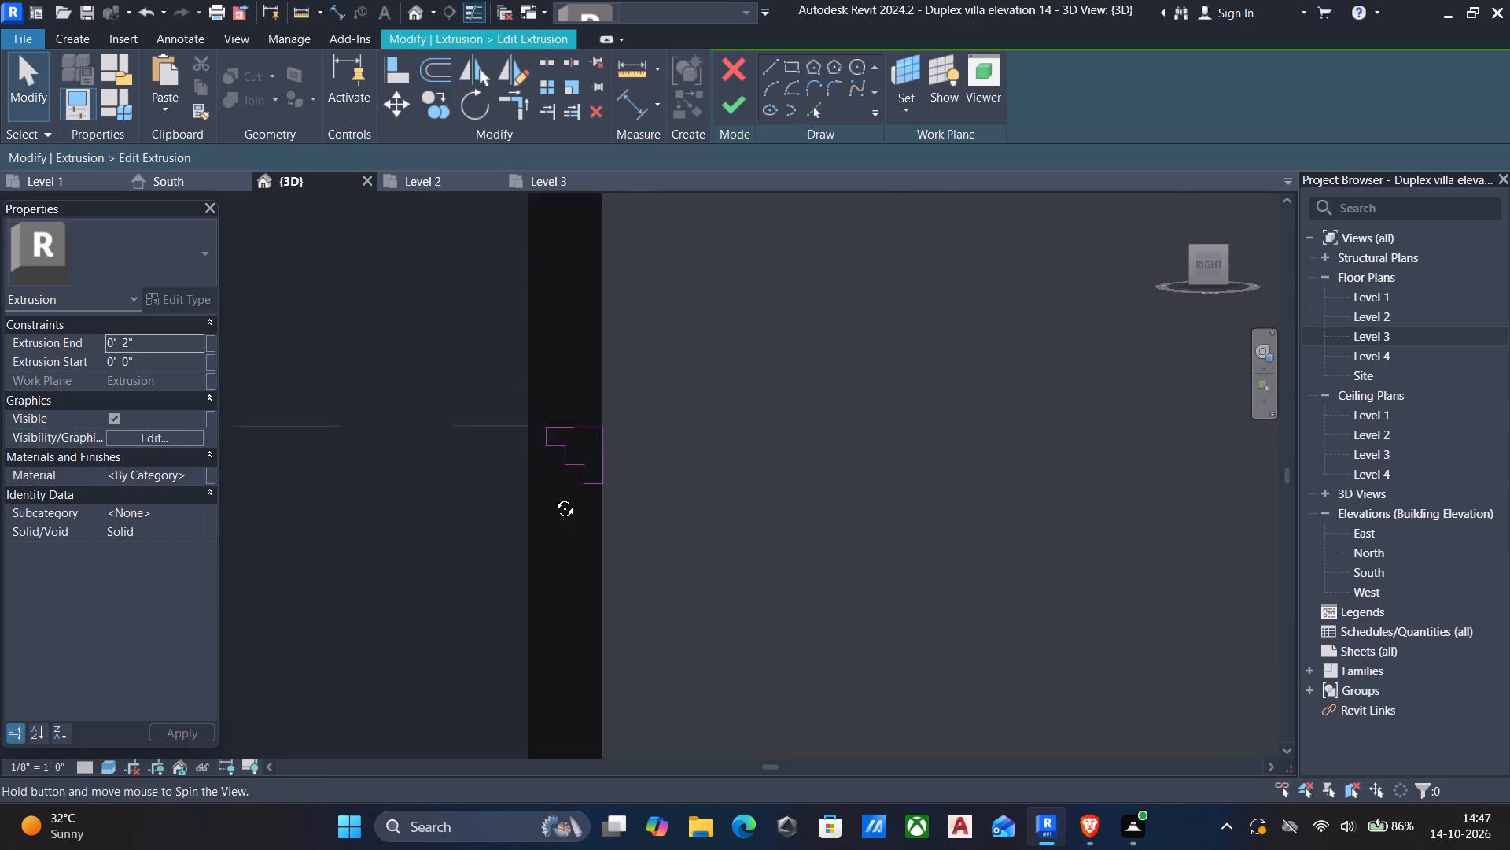
{"action": "middle_click_drag", "start_coordinate": [553, 497], "coordinate": [635, 529], "text": "shift"}
{"action": "scroll", "coordinate": [644, 529], "scroll_direction": "down", "scroll_amount": 6}
{"action": "middle_click_drag", "start_coordinate": [702, 524], "coordinate": [580, 375]}
{"action": "middle_click_drag", "start_coordinate": [906, 532], "coordinate": [709, 352]}
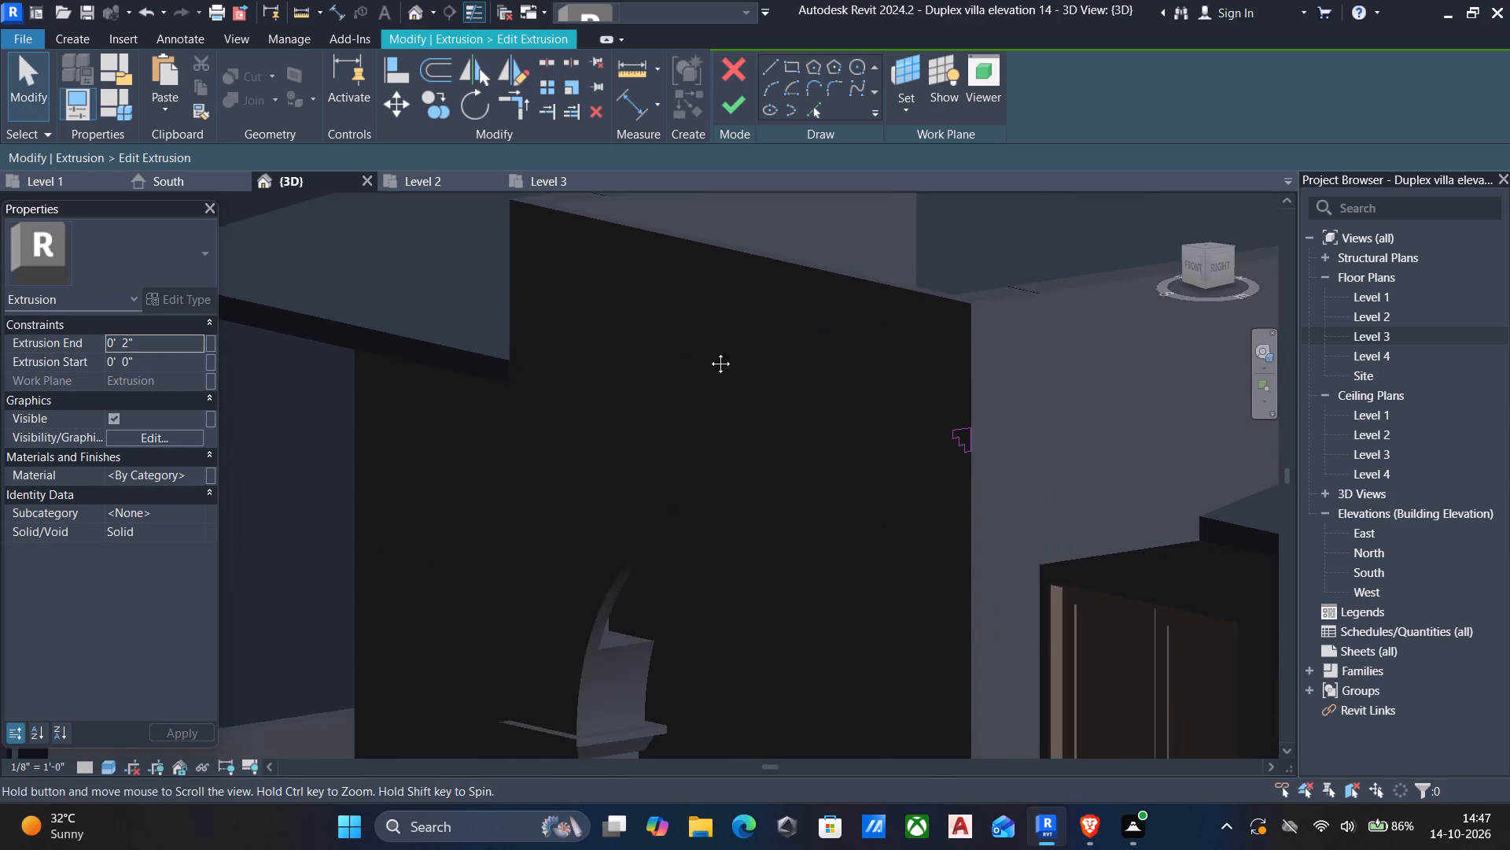
{"action": "middle_click_drag", "start_coordinate": [709, 352], "coordinate": [703, 348]}
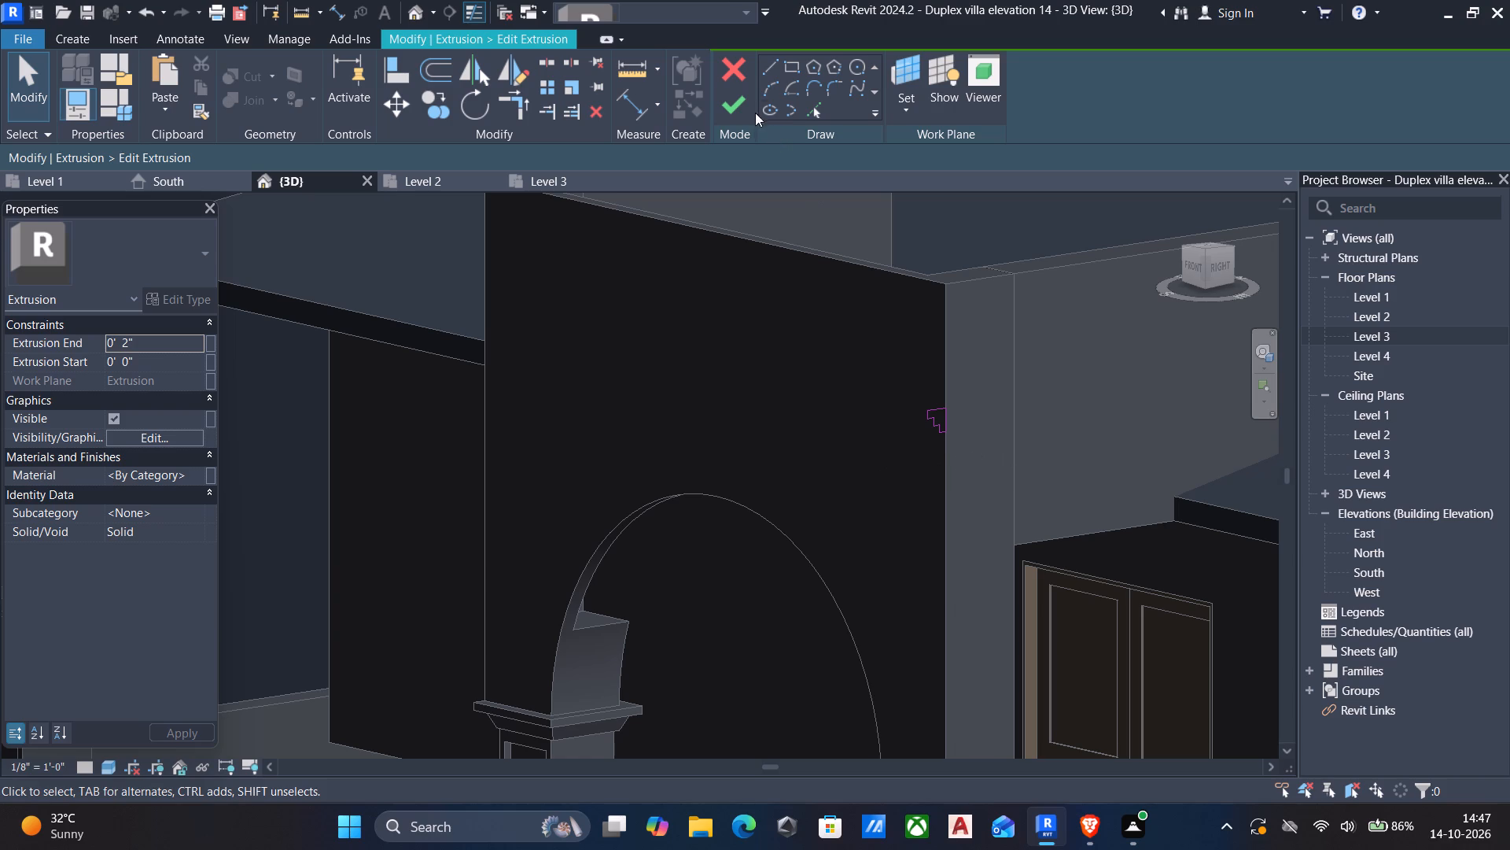
{"action": "left_click", "coordinate": [734, 103]}
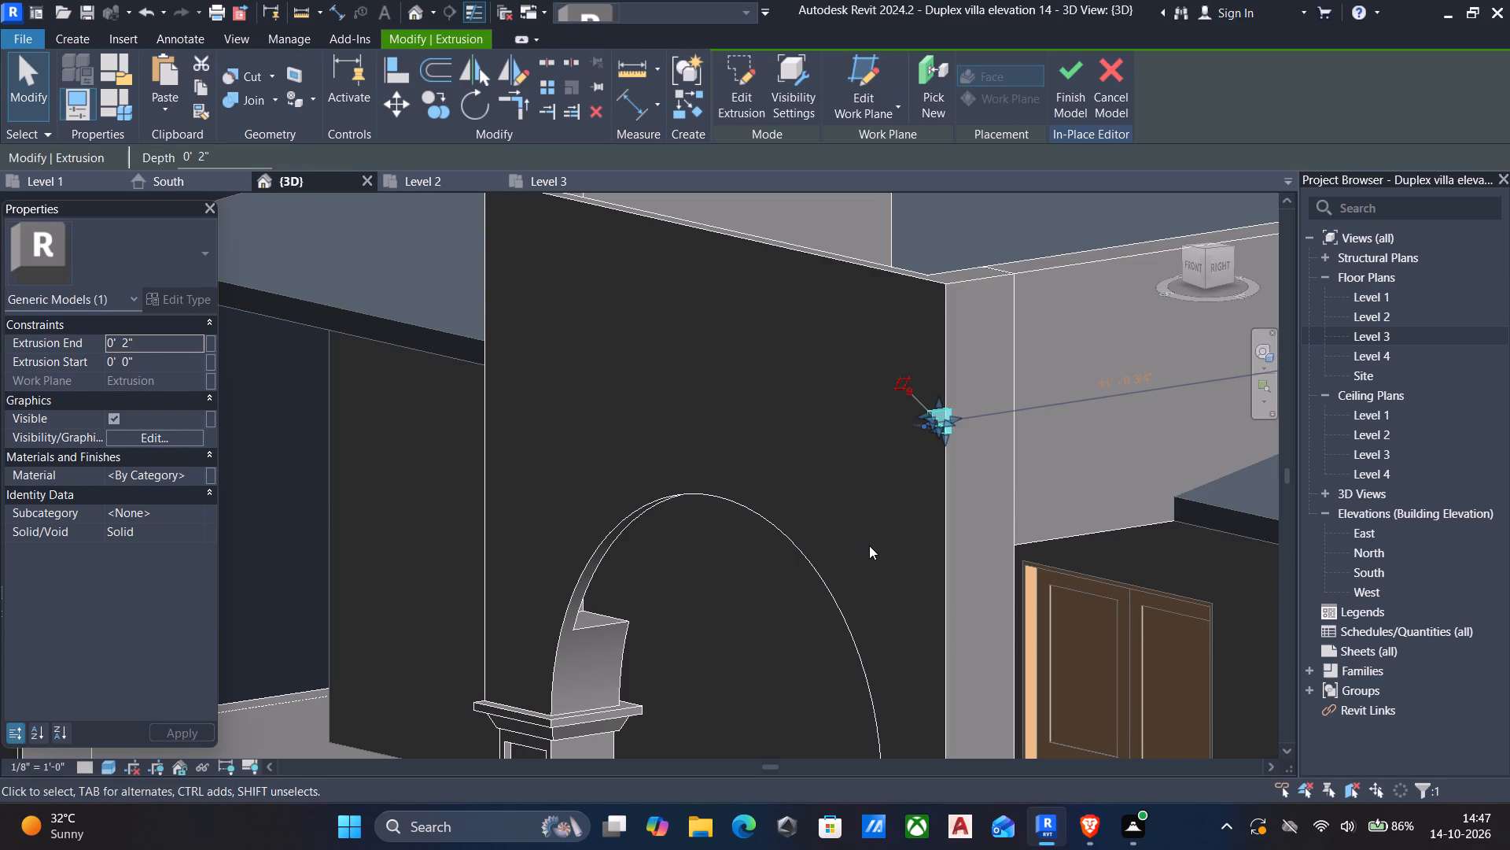
{"action": "key", "text": "Escape"}
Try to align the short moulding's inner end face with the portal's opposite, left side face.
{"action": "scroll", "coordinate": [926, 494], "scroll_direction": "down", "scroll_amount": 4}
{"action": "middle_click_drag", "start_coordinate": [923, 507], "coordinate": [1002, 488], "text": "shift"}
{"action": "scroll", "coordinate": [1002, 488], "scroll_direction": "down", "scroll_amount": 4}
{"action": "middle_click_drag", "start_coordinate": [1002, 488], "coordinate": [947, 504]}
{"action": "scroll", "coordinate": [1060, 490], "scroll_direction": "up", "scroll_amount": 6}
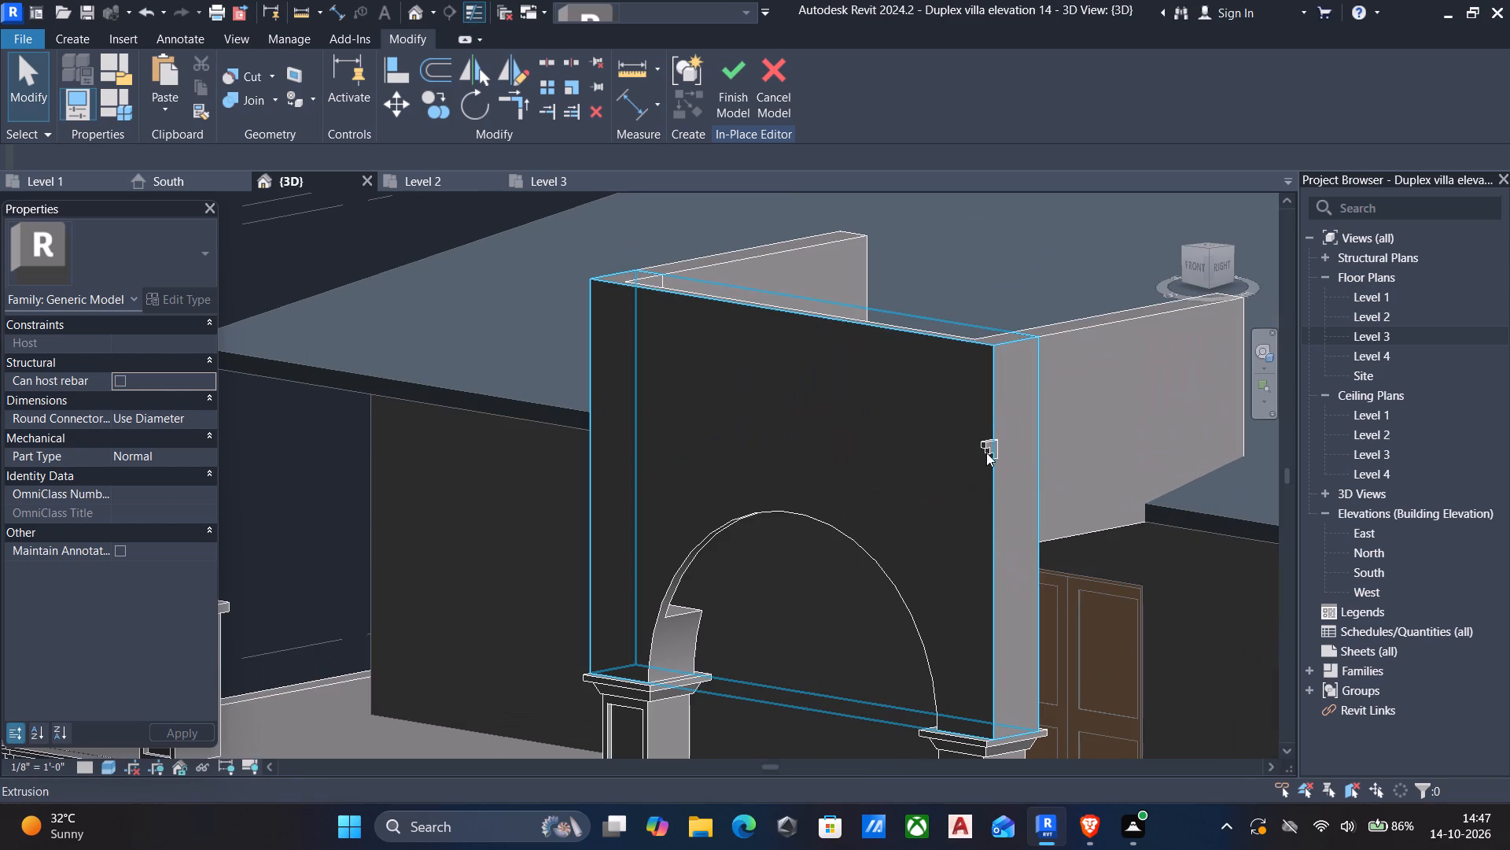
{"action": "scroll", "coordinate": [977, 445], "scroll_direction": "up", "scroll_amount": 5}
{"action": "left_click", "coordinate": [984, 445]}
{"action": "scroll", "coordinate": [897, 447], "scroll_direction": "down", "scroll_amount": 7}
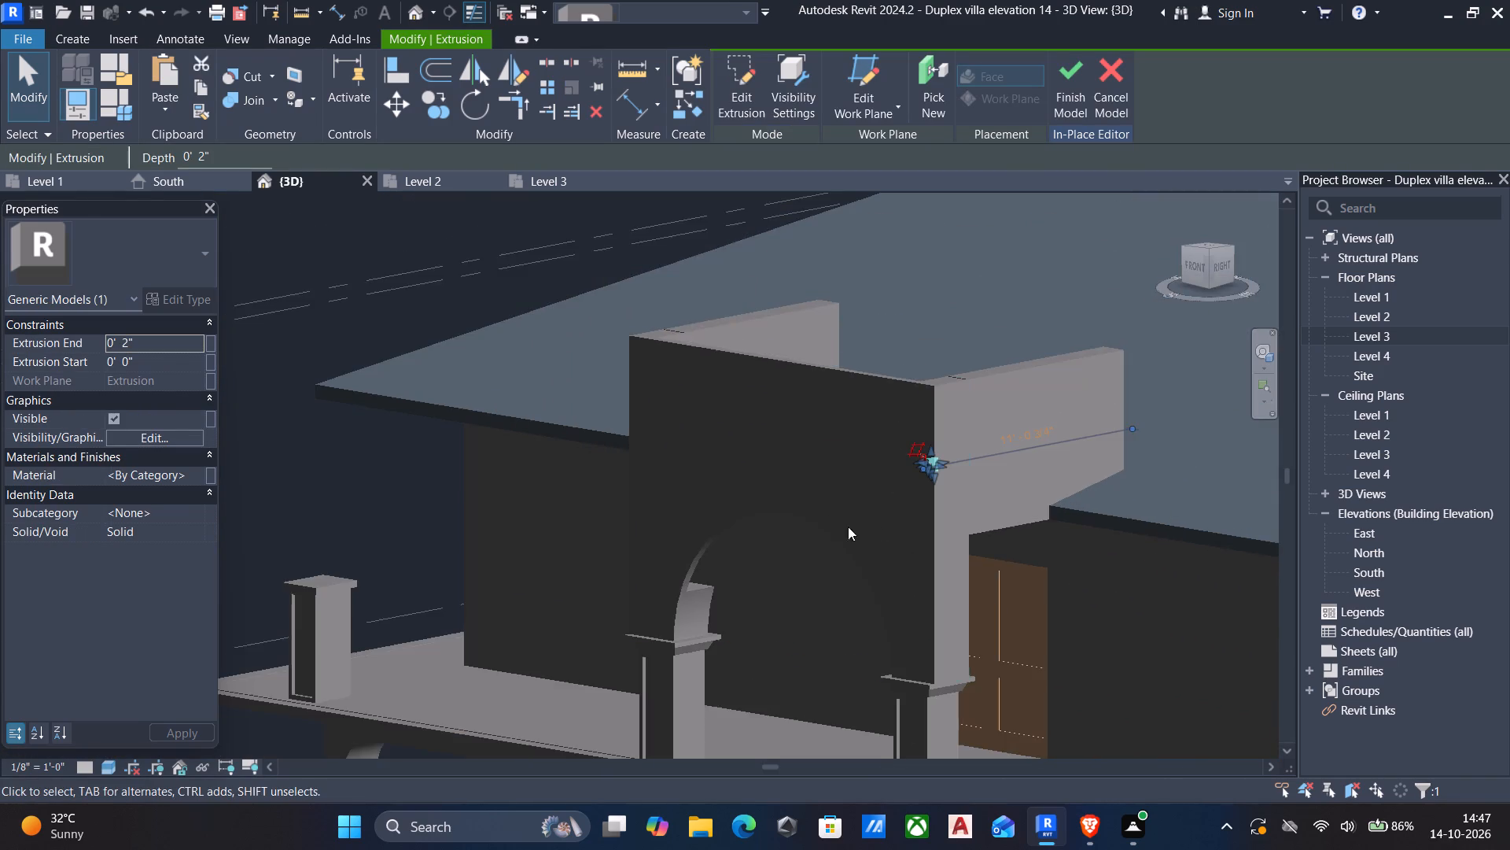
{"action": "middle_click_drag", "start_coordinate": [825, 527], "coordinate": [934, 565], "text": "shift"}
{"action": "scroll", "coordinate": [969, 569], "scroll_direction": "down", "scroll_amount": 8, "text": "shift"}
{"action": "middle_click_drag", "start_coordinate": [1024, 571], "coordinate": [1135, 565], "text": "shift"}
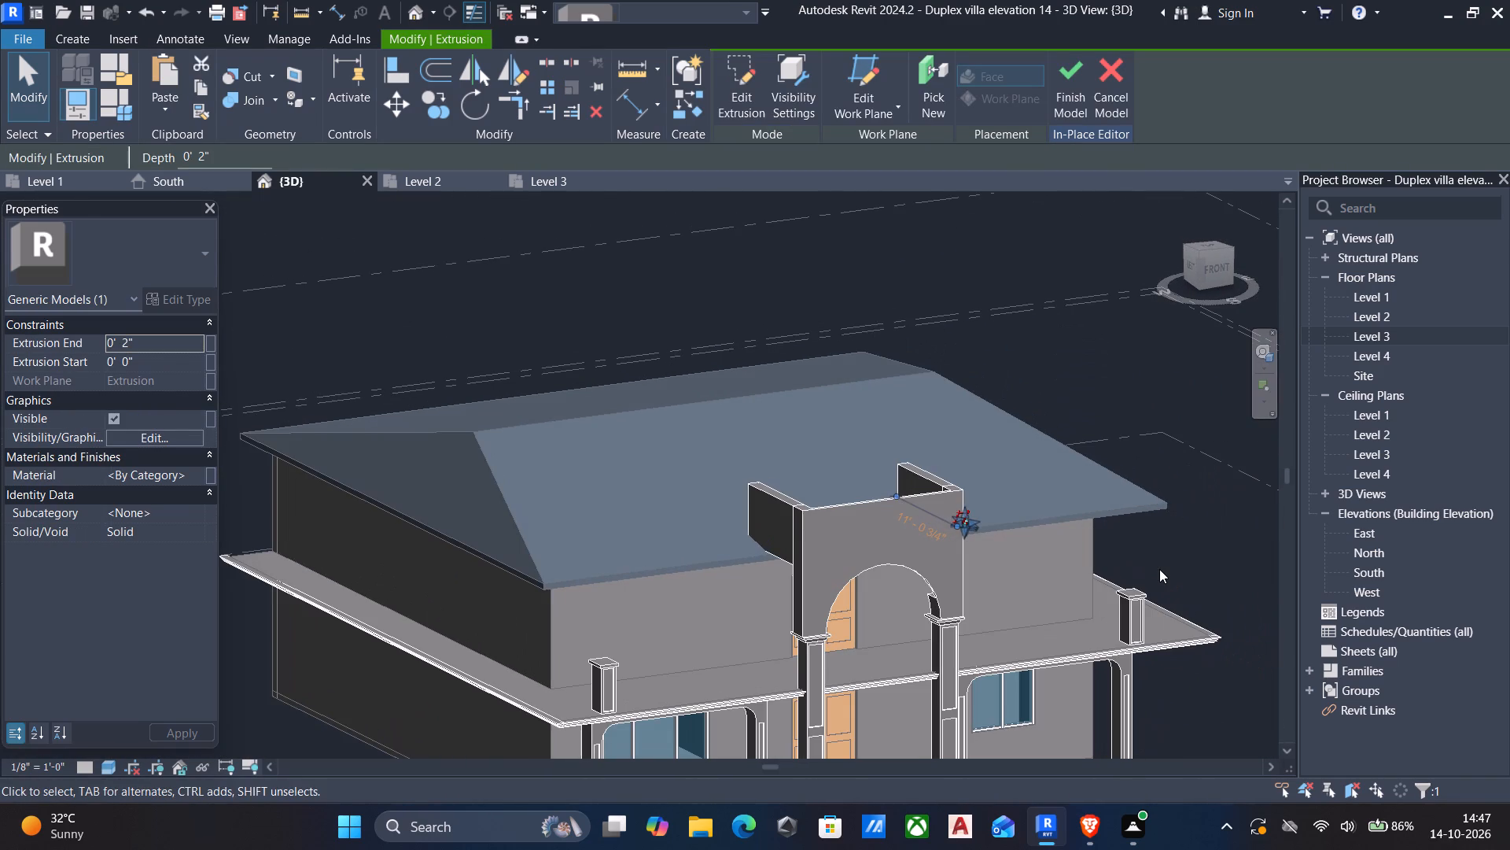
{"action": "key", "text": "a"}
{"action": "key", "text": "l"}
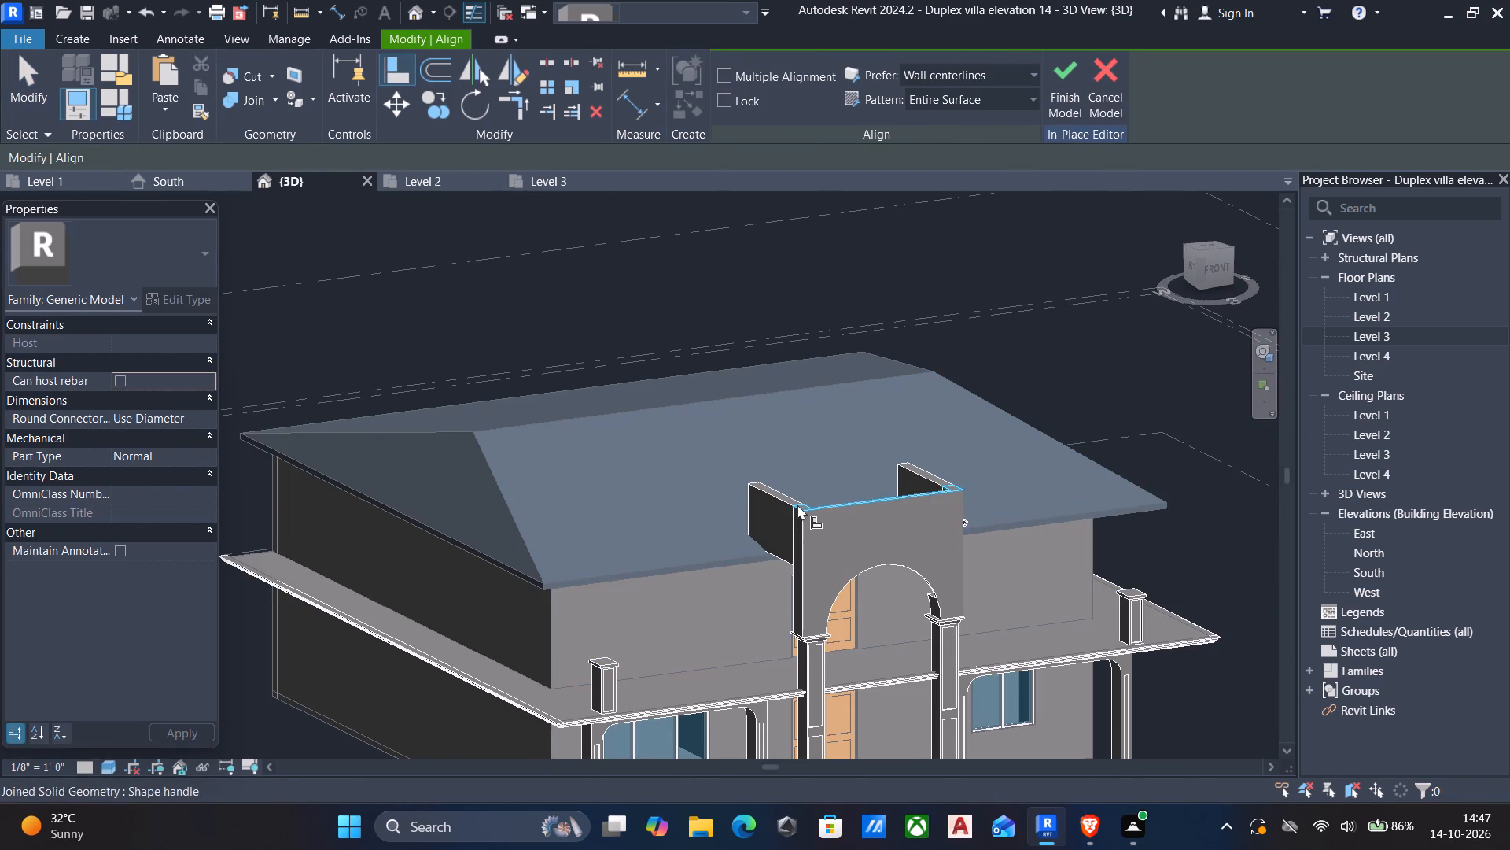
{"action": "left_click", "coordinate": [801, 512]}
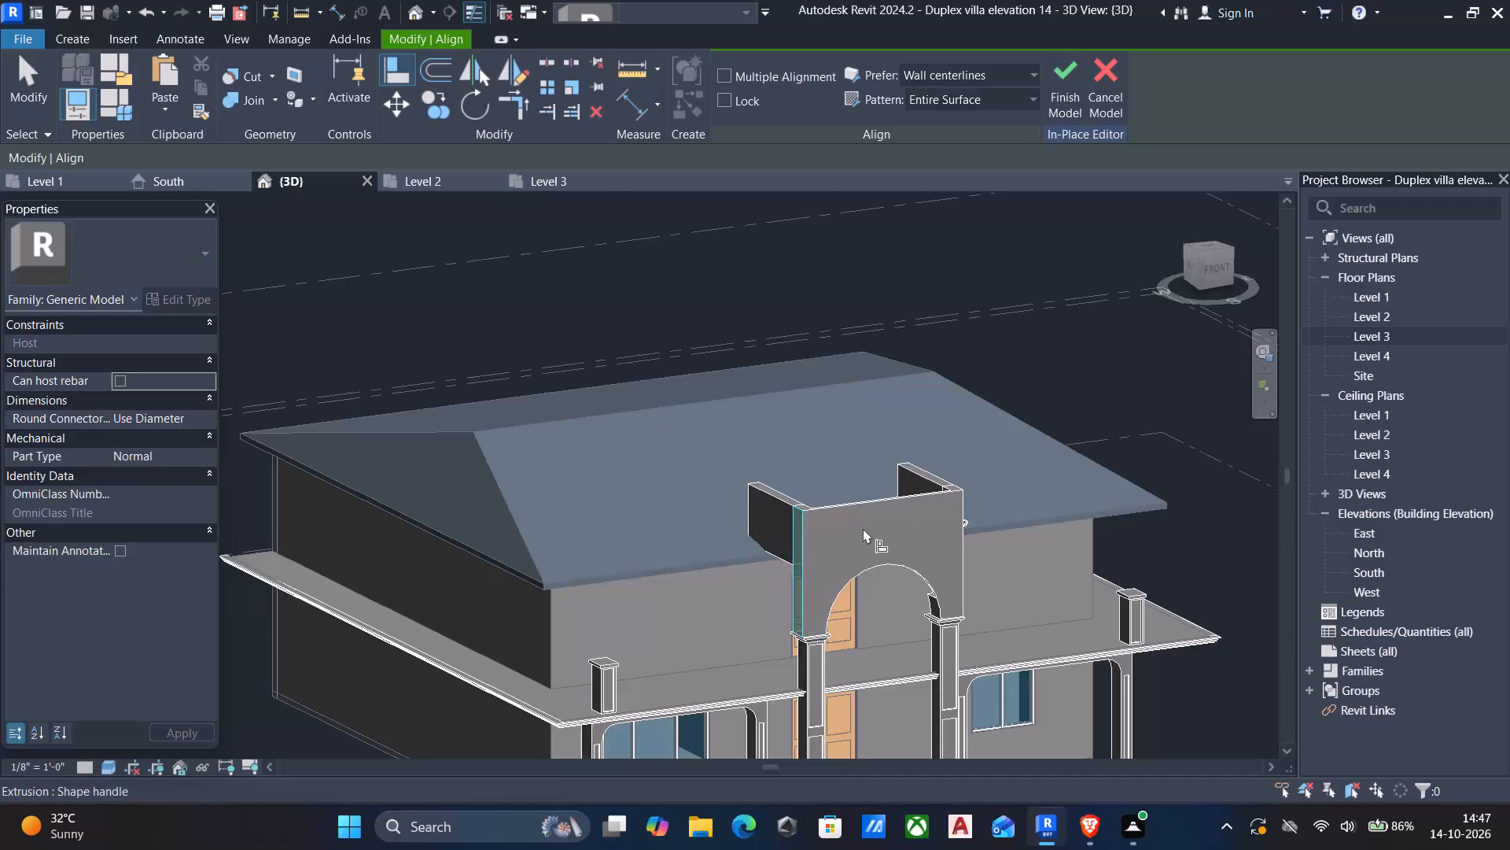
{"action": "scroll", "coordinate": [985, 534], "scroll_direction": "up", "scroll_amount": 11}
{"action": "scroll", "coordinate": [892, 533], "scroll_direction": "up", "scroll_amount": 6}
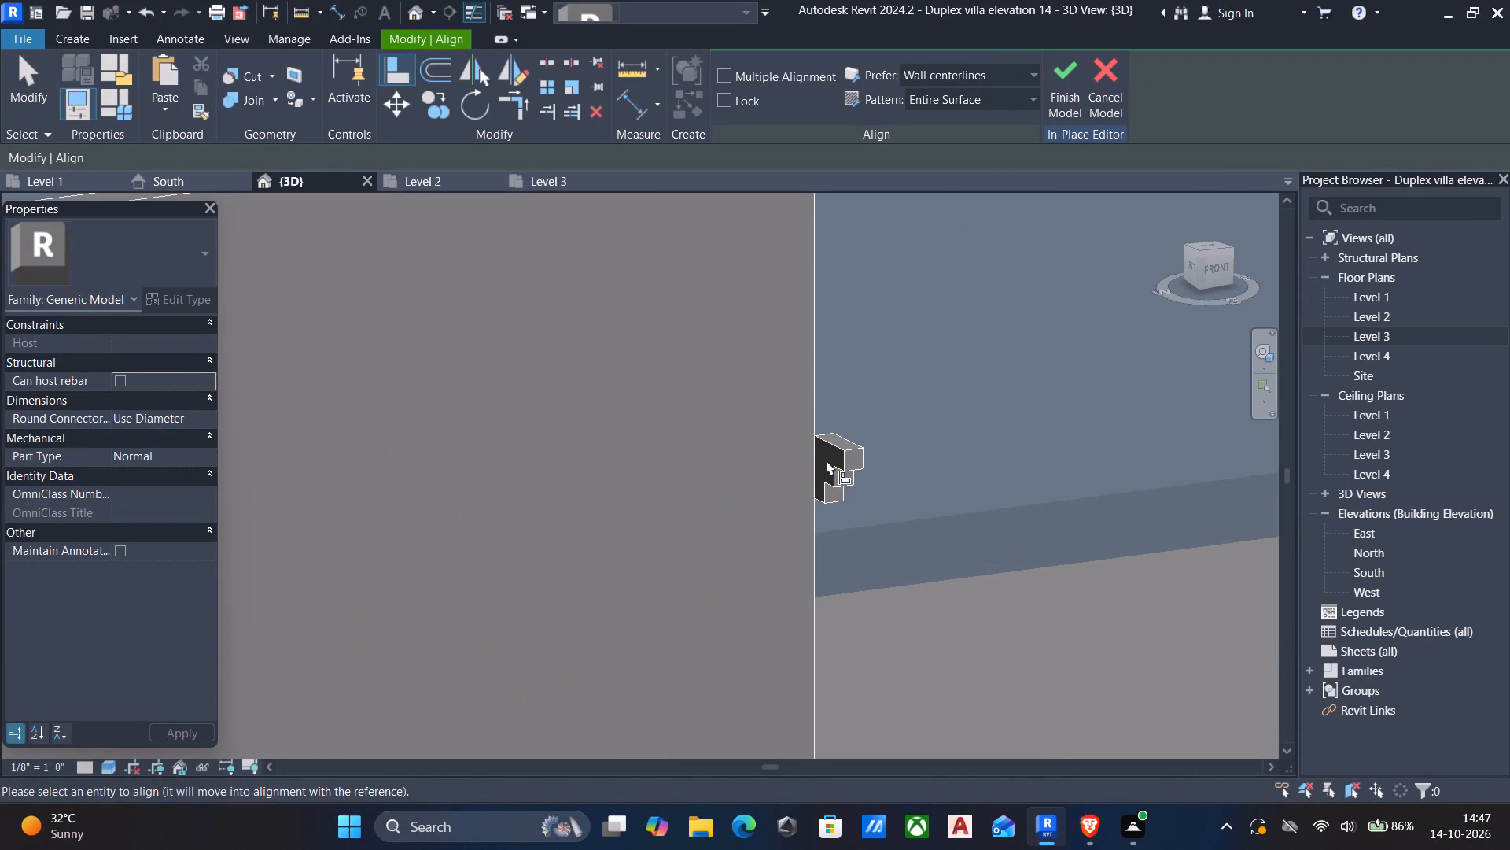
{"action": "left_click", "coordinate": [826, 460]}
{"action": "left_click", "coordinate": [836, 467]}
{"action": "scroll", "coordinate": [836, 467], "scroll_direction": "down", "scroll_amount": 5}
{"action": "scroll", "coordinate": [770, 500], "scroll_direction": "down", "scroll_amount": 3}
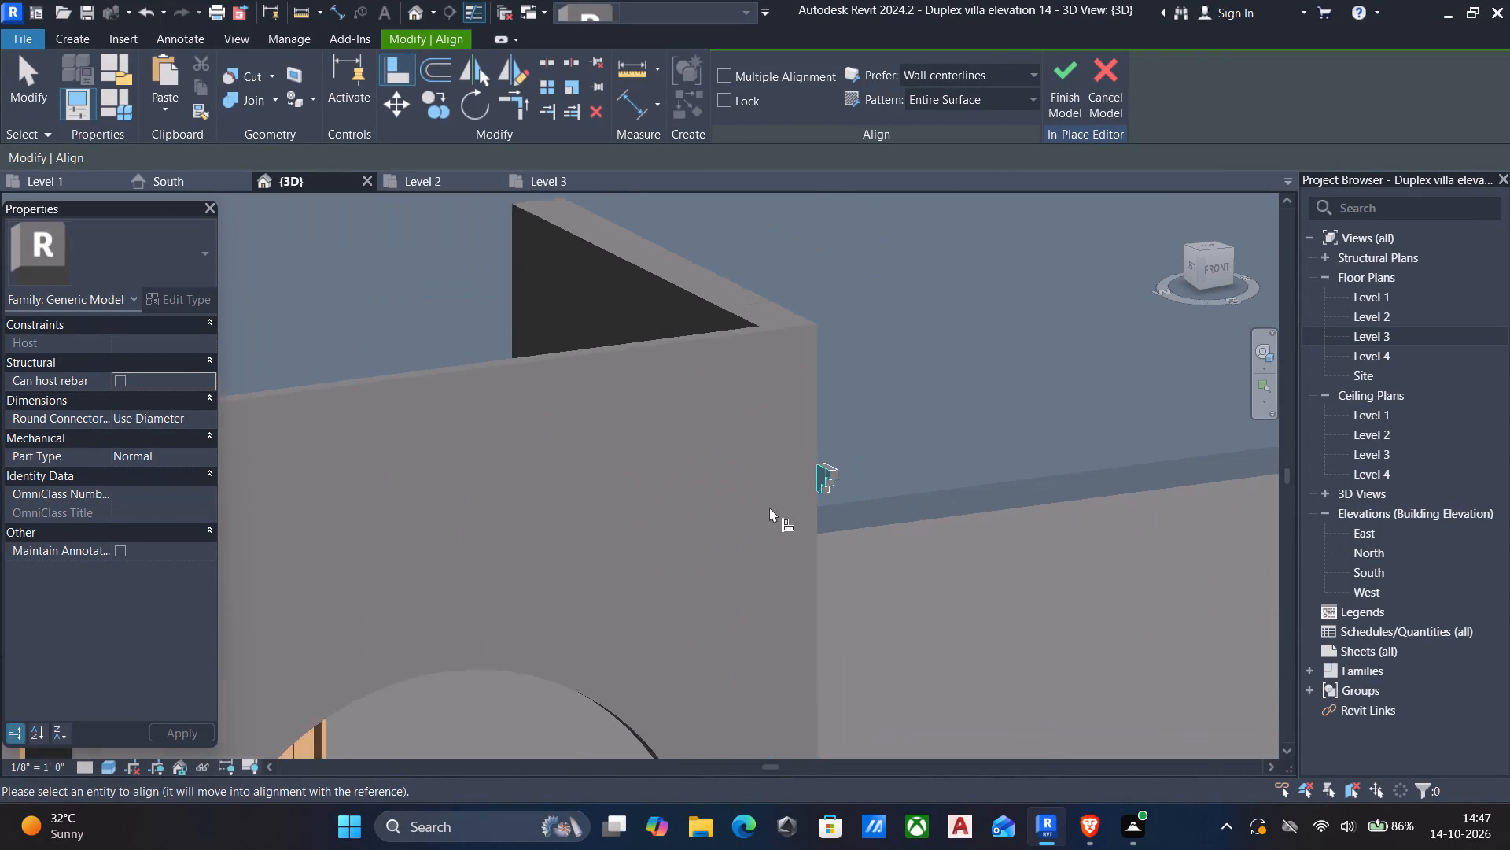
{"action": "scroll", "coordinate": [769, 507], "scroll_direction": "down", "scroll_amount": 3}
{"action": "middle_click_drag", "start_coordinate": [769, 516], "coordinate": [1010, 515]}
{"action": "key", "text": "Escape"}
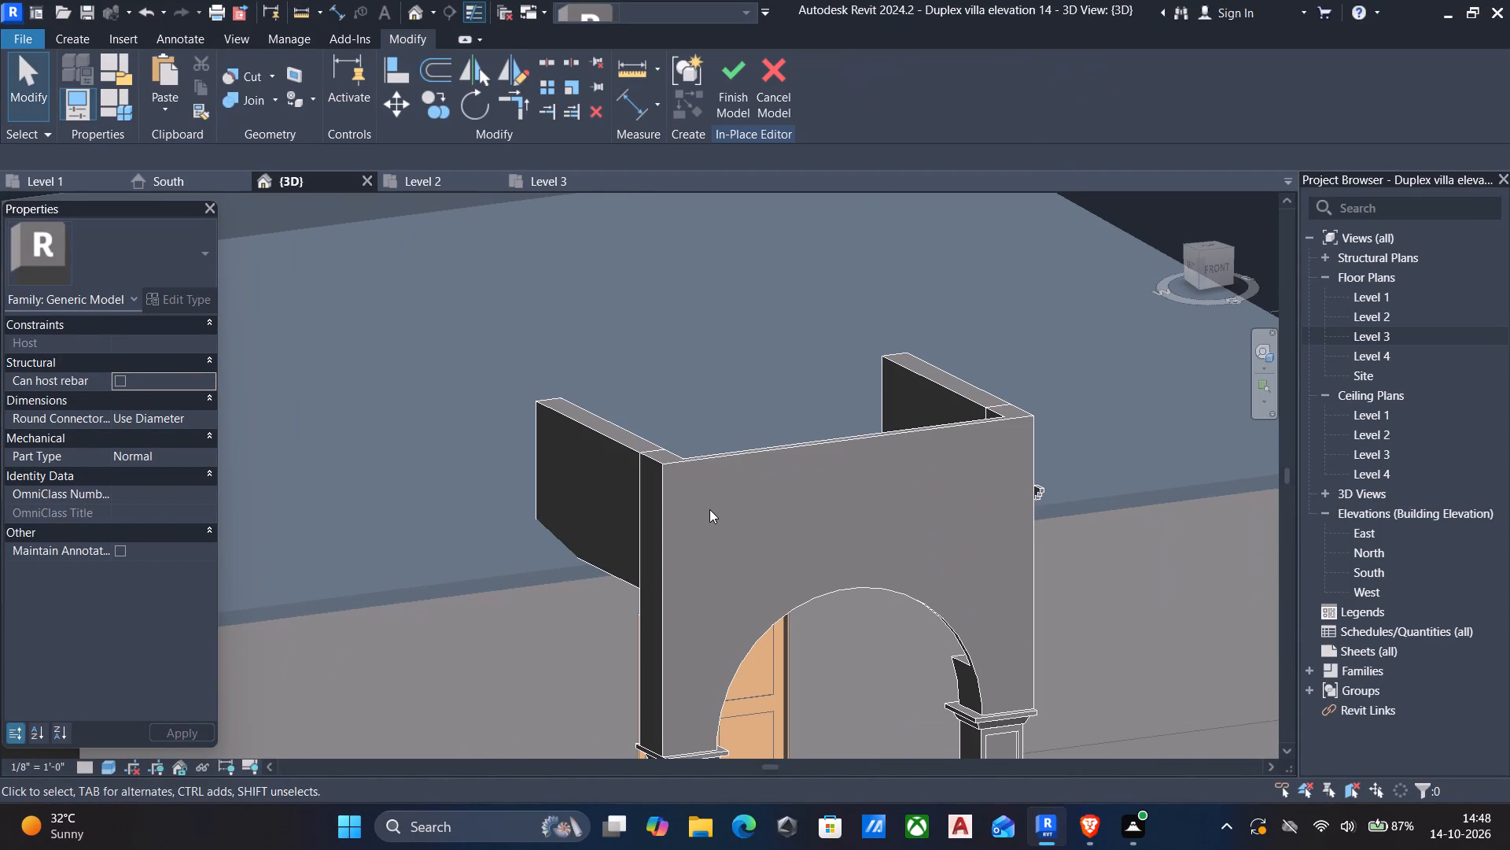
Align the moulding's left end face with the portal's left side face, stretching the moulding across the whole front.
{"action": "type", "text": "al"}
{"action": "left_click", "coordinate": [654, 466]}
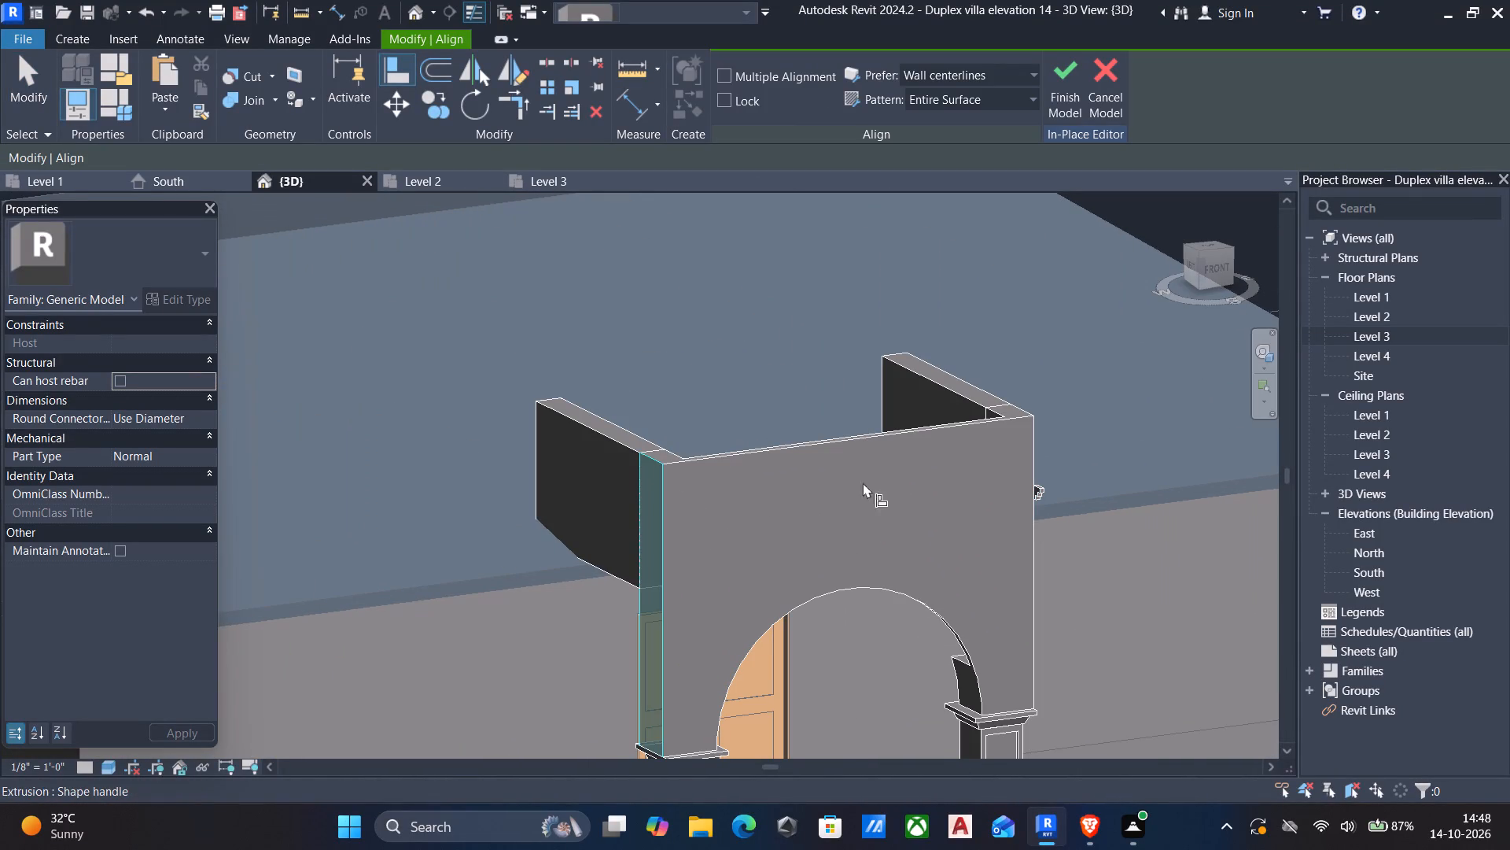
{"action": "scroll", "coordinate": [1040, 488], "scroll_direction": "up", "scroll_amount": 11}
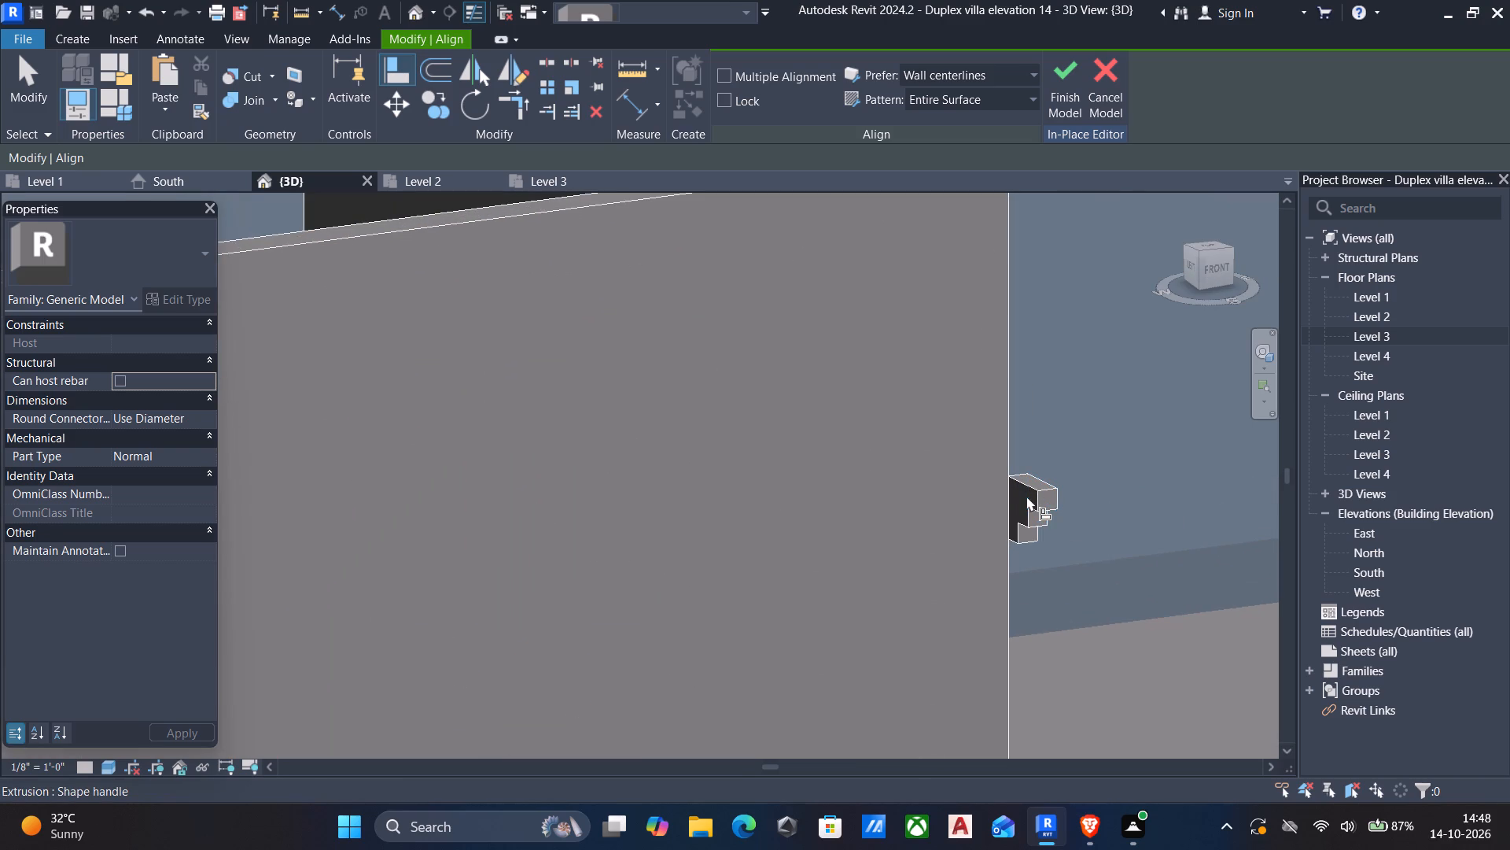
{"action": "left_click", "coordinate": [1034, 507]}
{"action": "scroll", "coordinate": [1034, 507], "scroll_direction": "down", "scroll_amount": 12}
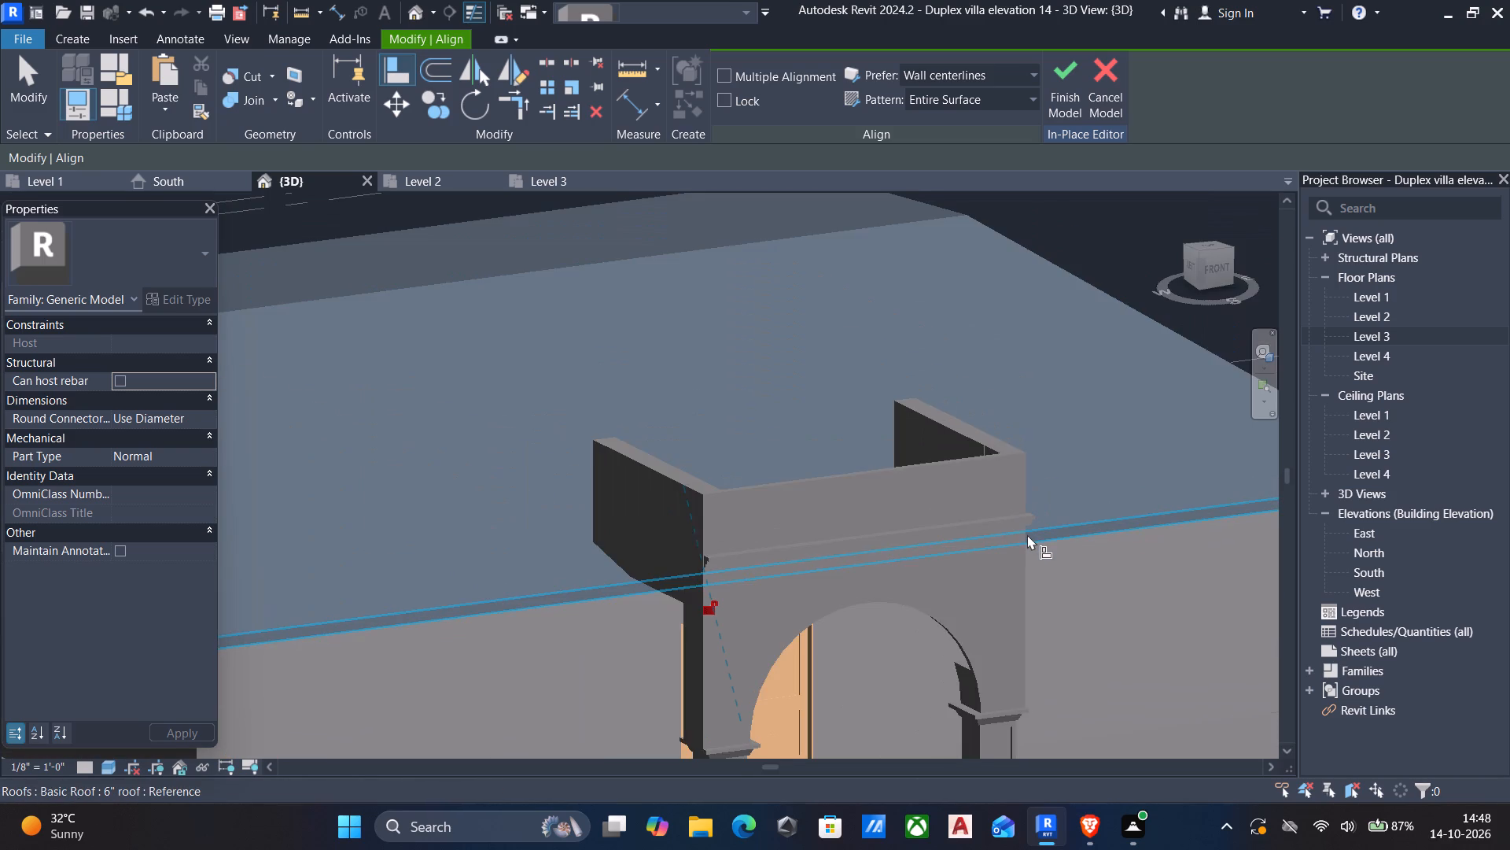
{"action": "key", "text": "Escape"}
Align the moulding's right end face flush with the portal's right side face.
{"action": "scroll", "coordinate": [1022, 564], "scroll_direction": "down", "scroll_amount": 6}
{"action": "middle_click_drag", "start_coordinate": [1022, 575], "coordinate": [765, 567], "text": "shift"}
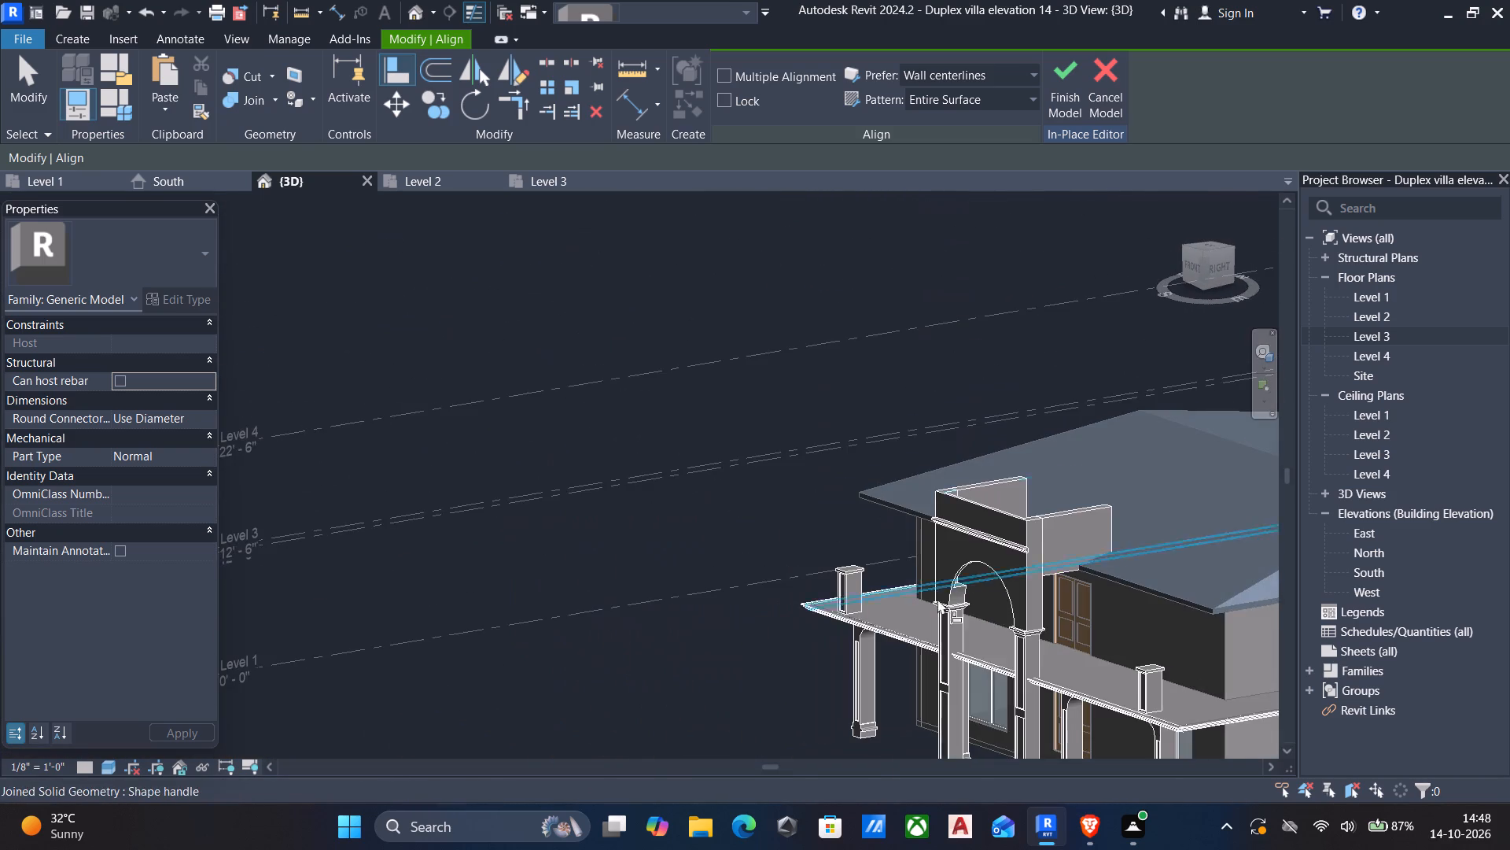
{"action": "scroll", "coordinate": [995, 602], "scroll_direction": "up", "scroll_amount": 5}
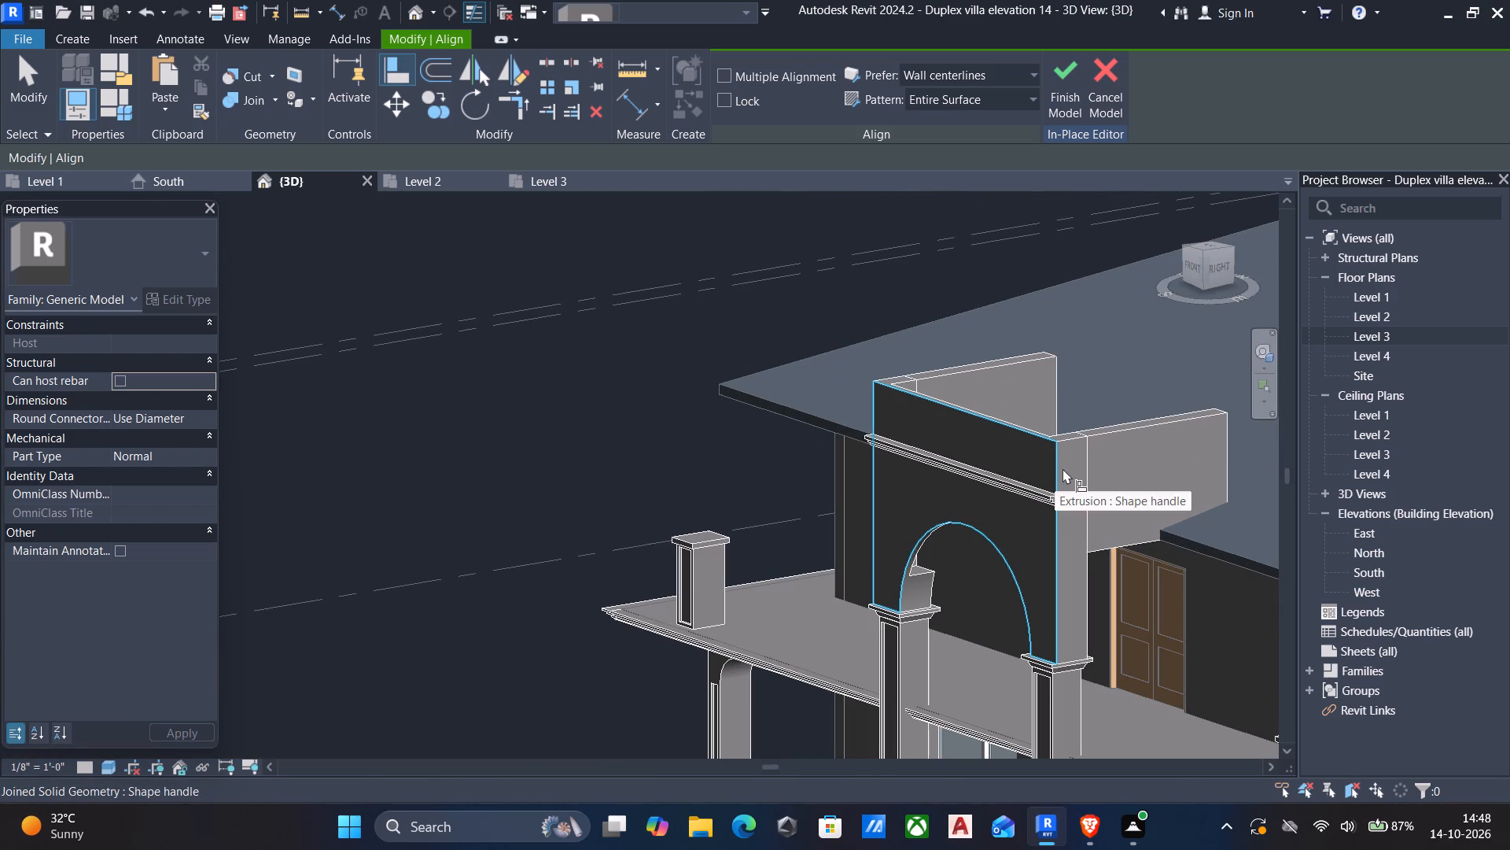
{"action": "left_click", "coordinate": [1063, 468]}
{"action": "scroll", "coordinate": [1055, 499], "scroll_direction": "up", "scroll_amount": 6}
{"action": "left_click", "coordinate": [1055, 500]}
{"action": "scroll", "coordinate": [1049, 511], "scroll_direction": "down", "scroll_amount": 4}
{"action": "key", "text": "Escape"}
{"action": "middle_click_drag", "start_coordinate": [1044, 543], "coordinate": [999, 465], "text": "shift"}
{"action": "scroll", "coordinate": [1045, 510], "scroll_direction": "up", "scroll_amount": 12}
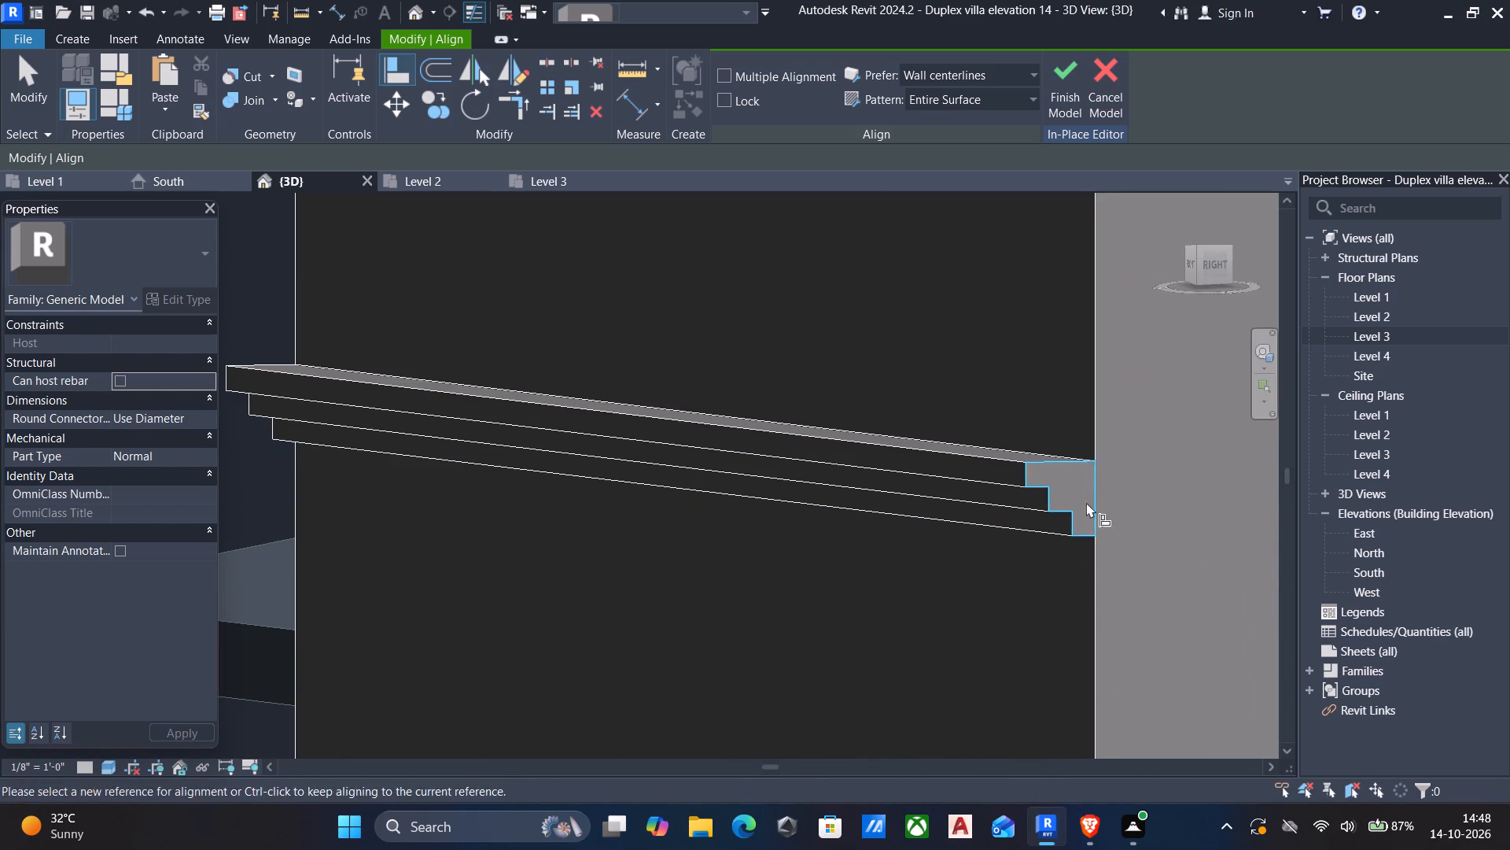
Examine the moulding's two ends and its run across the portal's front from several angles.
{"action": "key", "text": "Escape"}
{"action": "scroll", "coordinate": [1059, 512], "scroll_direction": "down", "scroll_amount": 2}
{"action": "middle_click_drag", "start_coordinate": [1051, 517], "coordinate": [1005, 458], "text": "shift"}
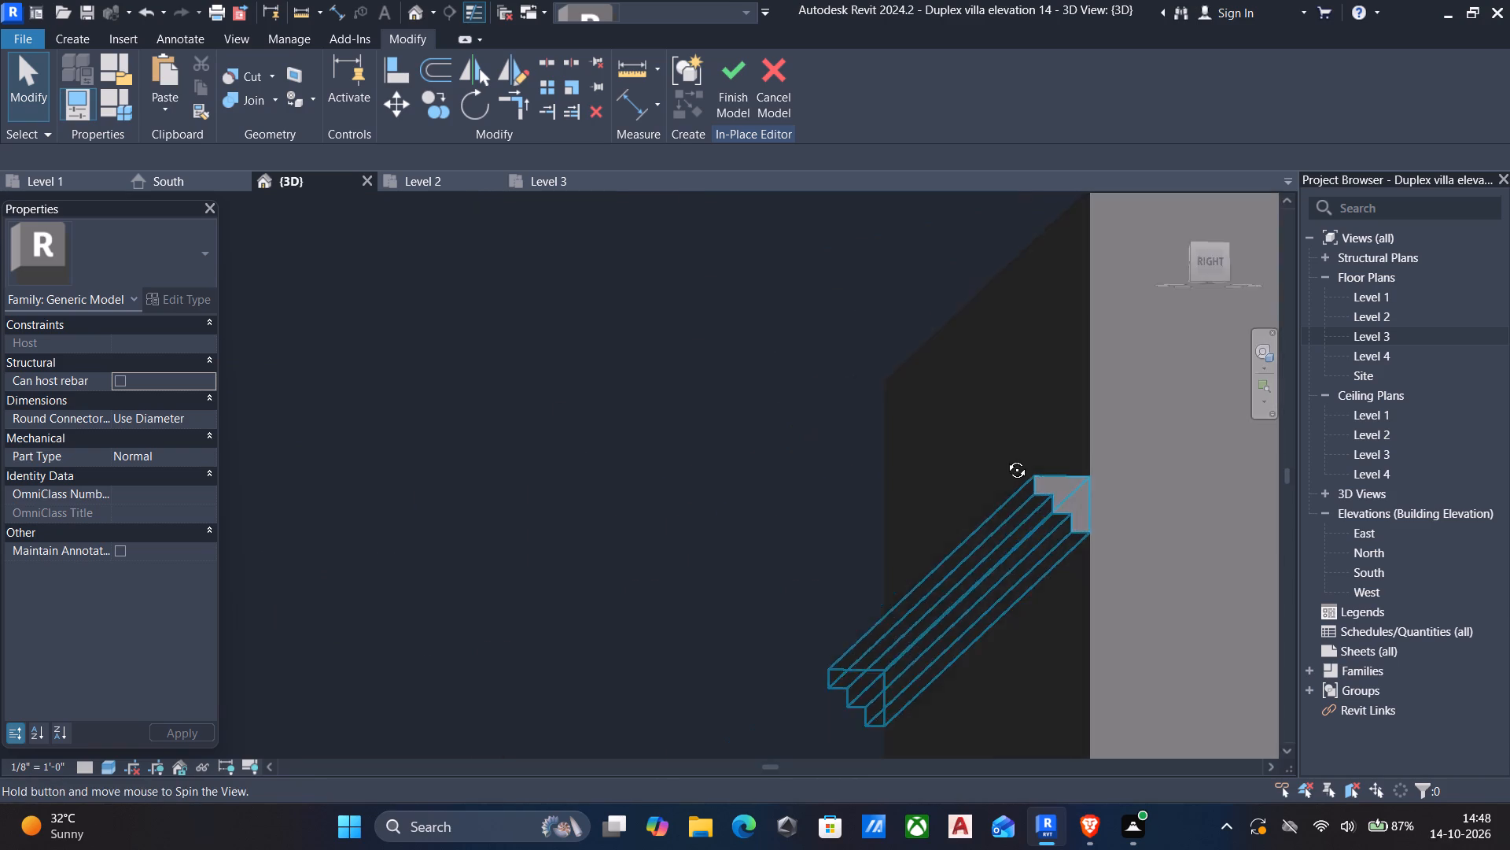
{"action": "middle_click_drag", "start_coordinate": [1005, 458], "coordinate": [996, 590], "text": "shift"}
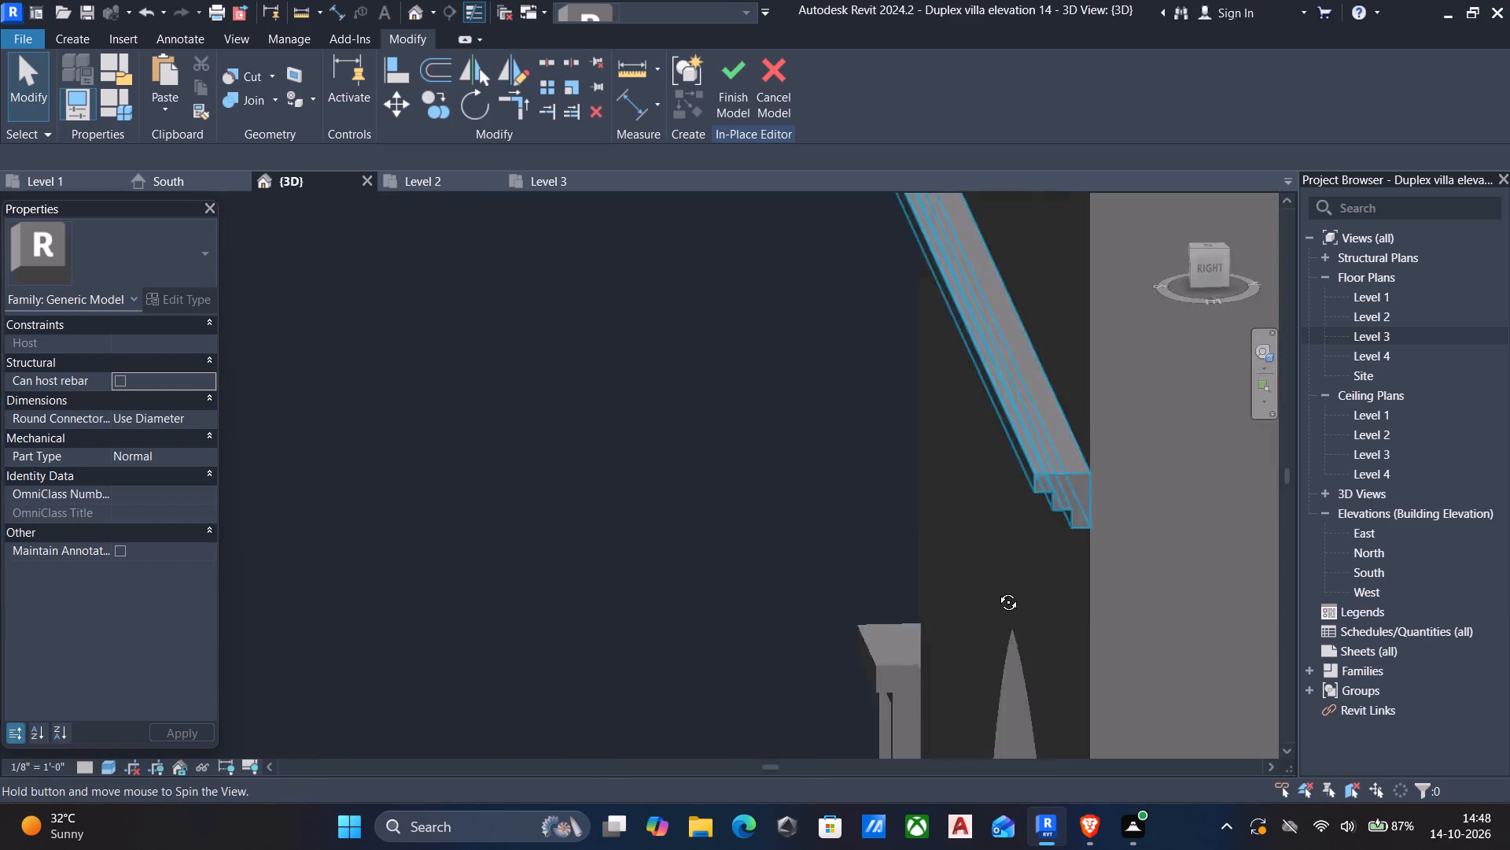
{"action": "middle_click_drag", "start_coordinate": [996, 590], "coordinate": [1028, 575], "text": "shift"}
{"action": "scroll", "coordinate": [1027, 579], "scroll_direction": "down", "scroll_amount": 4, "text": "shift"}
{"action": "middle_click_drag", "start_coordinate": [1022, 581], "coordinate": [1065, 568], "text": "shift"}
{"action": "scroll", "coordinate": [1058, 568], "scroll_direction": "down", "scroll_amount": 2}
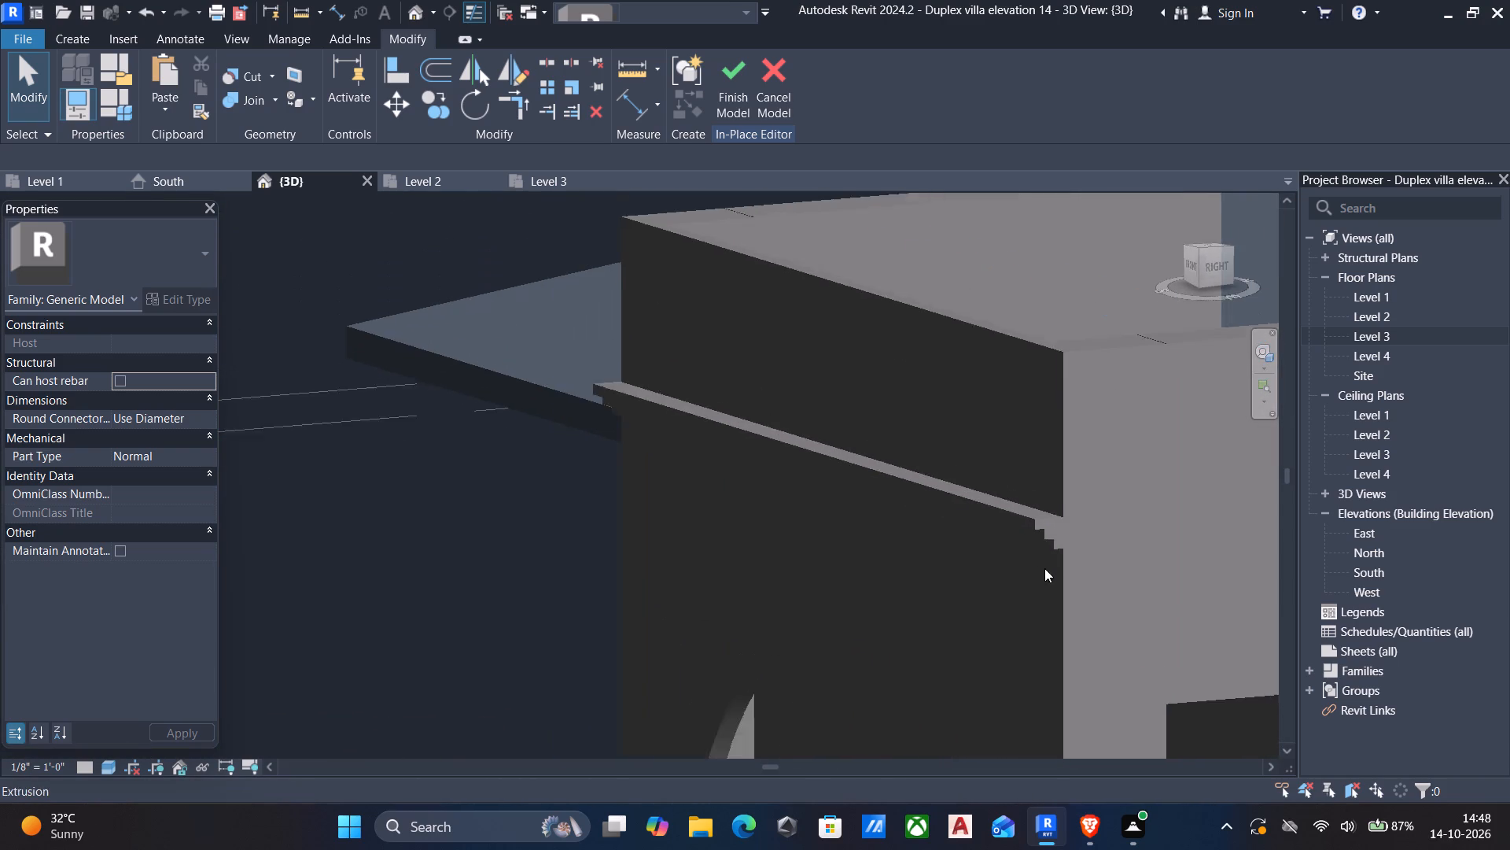
{"action": "scroll", "coordinate": [1044, 568], "scroll_direction": "down", "scroll_amount": 1}
{"action": "middle_click_drag", "start_coordinate": [1029, 581], "coordinate": [1000, 556]}
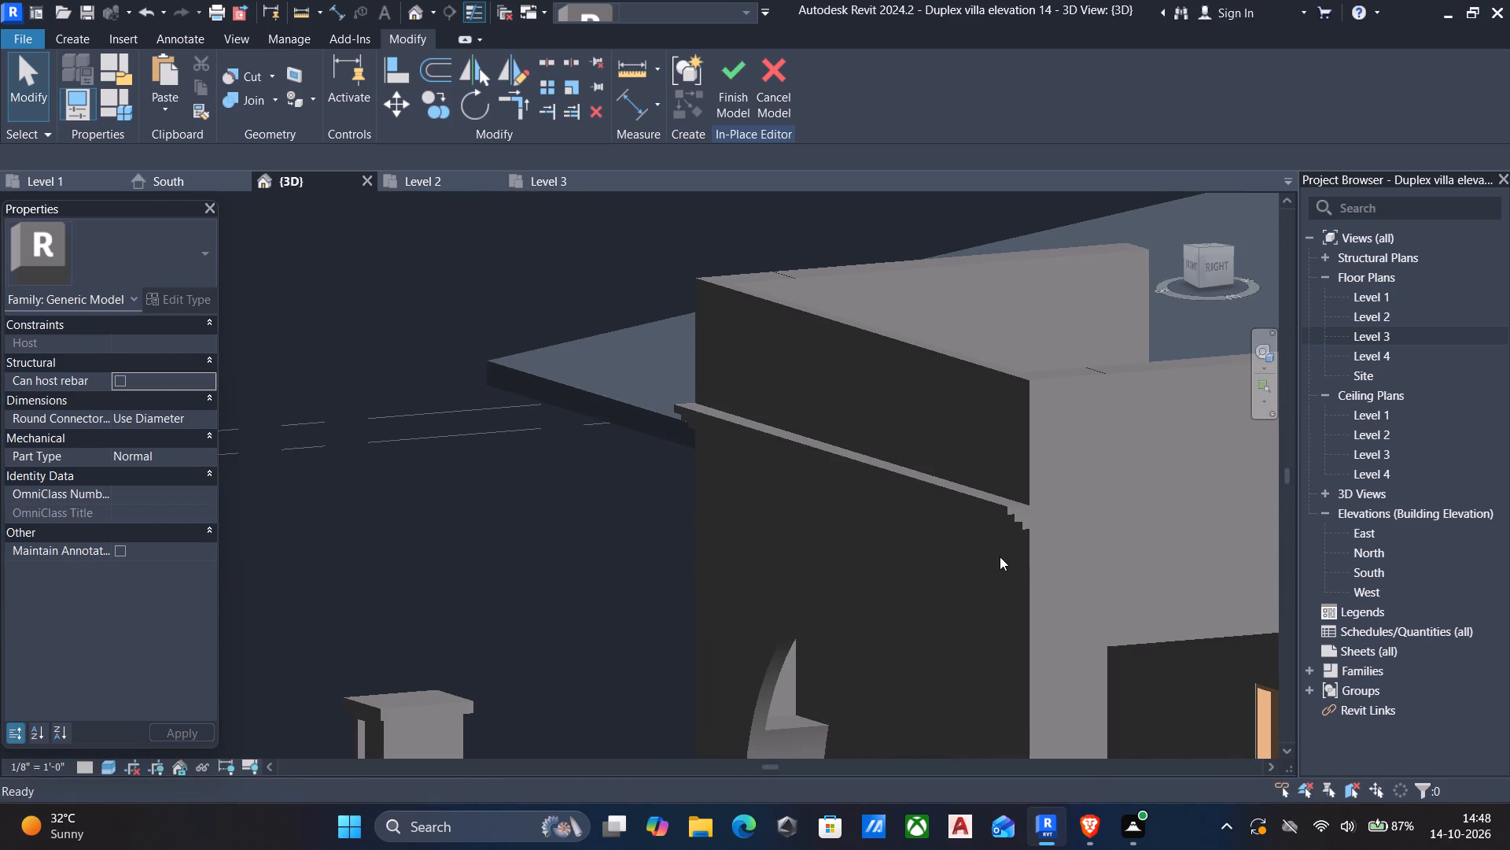
{"action": "middle_click_drag", "start_coordinate": [1000, 556], "coordinate": [968, 554], "text": "shift"}
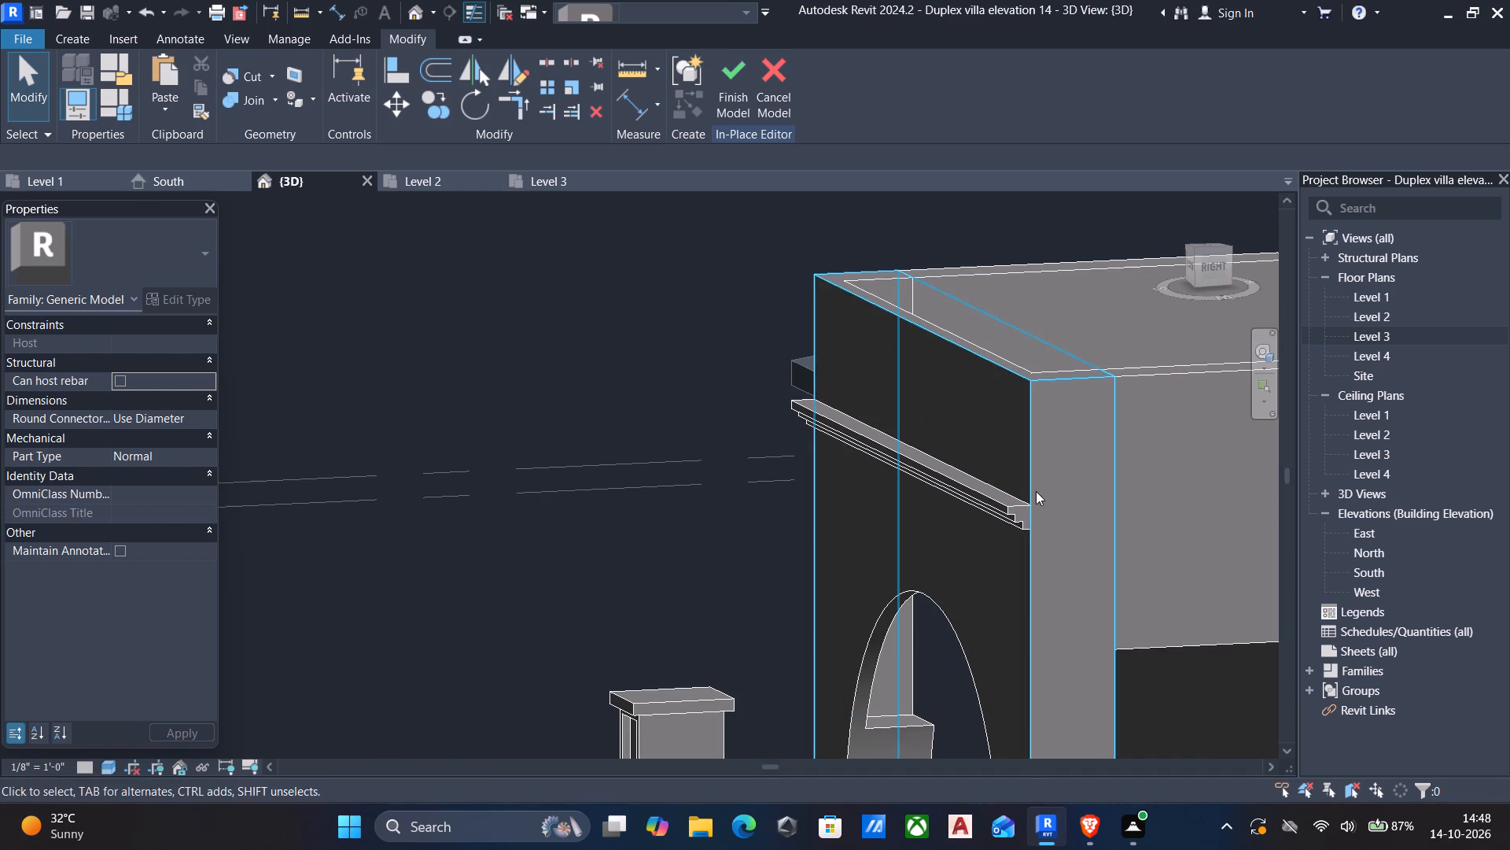
{"action": "middle_click_drag", "start_coordinate": [1055, 570], "coordinate": [1104, 568], "text": "shift"}
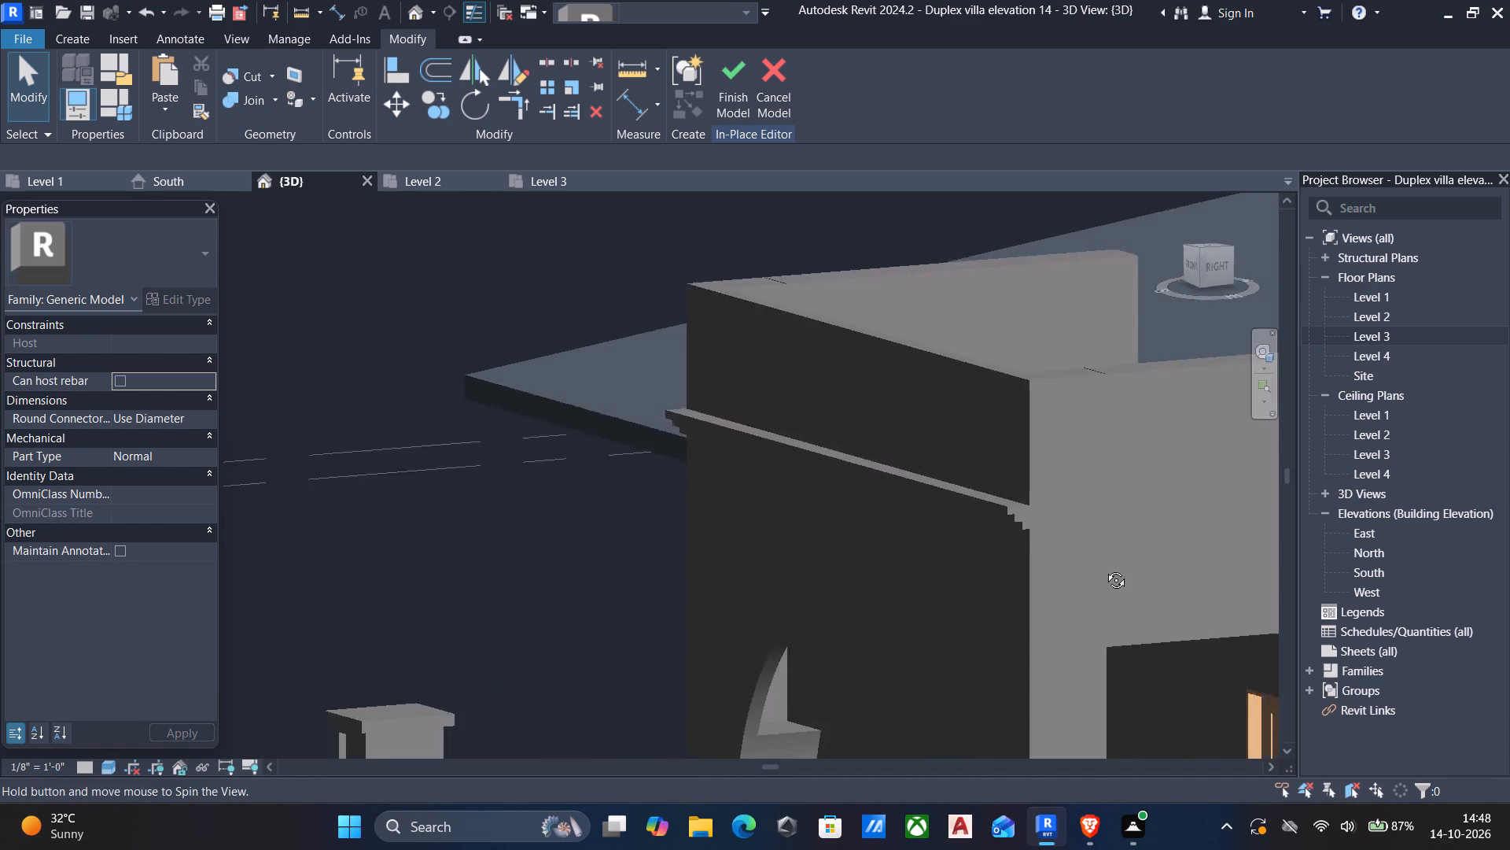
{"action": "middle_click_drag", "start_coordinate": [1104, 568], "coordinate": [1205, 573], "text": "shift"}
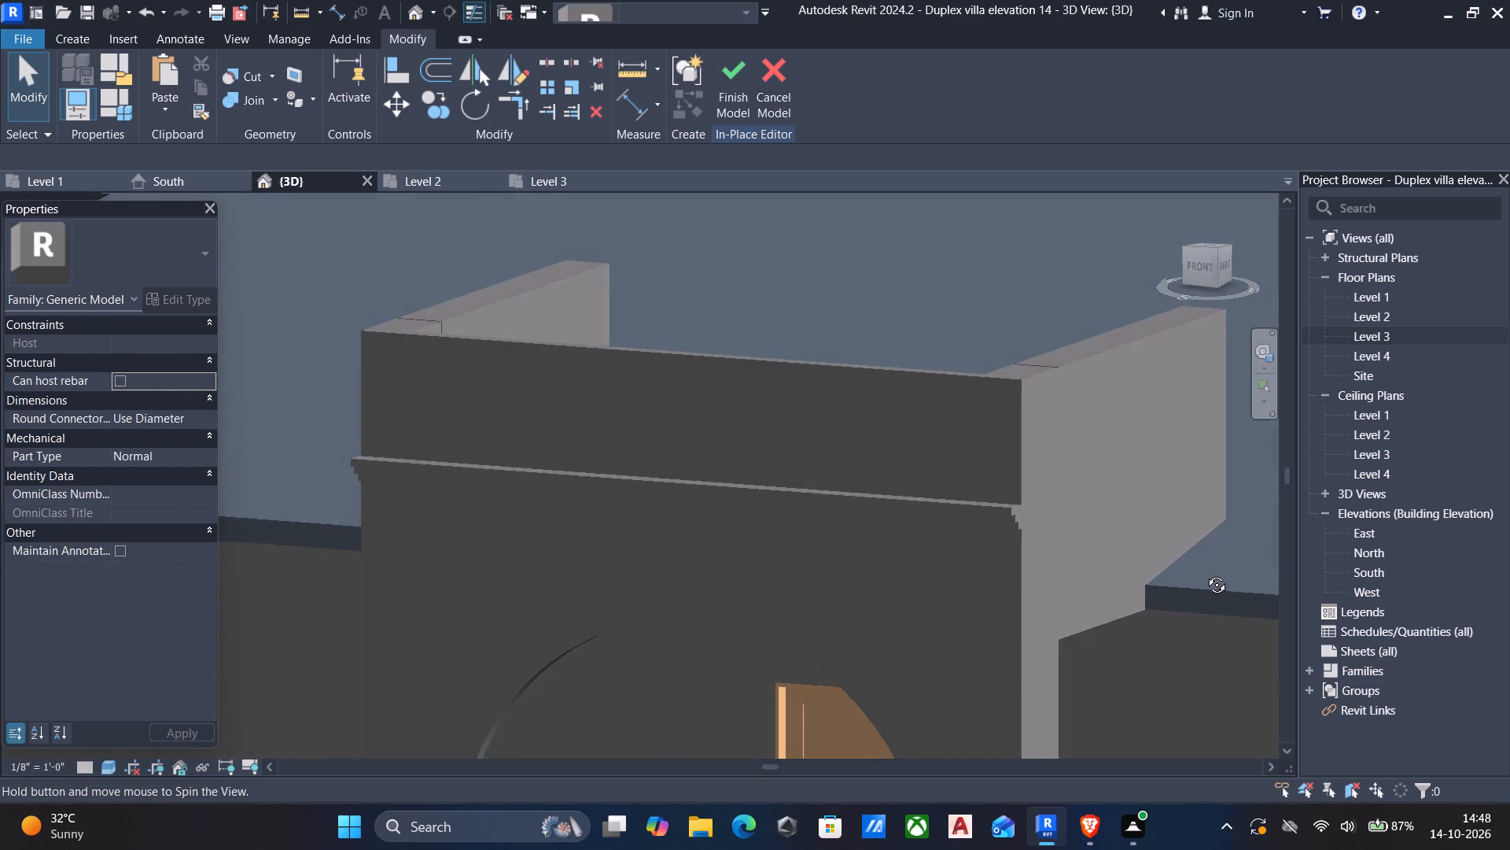
{"action": "middle_click_drag", "start_coordinate": [1205, 573], "coordinate": [1205, 578], "text": "shift"}
{"action": "scroll", "coordinate": [1191, 577], "scroll_direction": "down", "scroll_amount": 3}
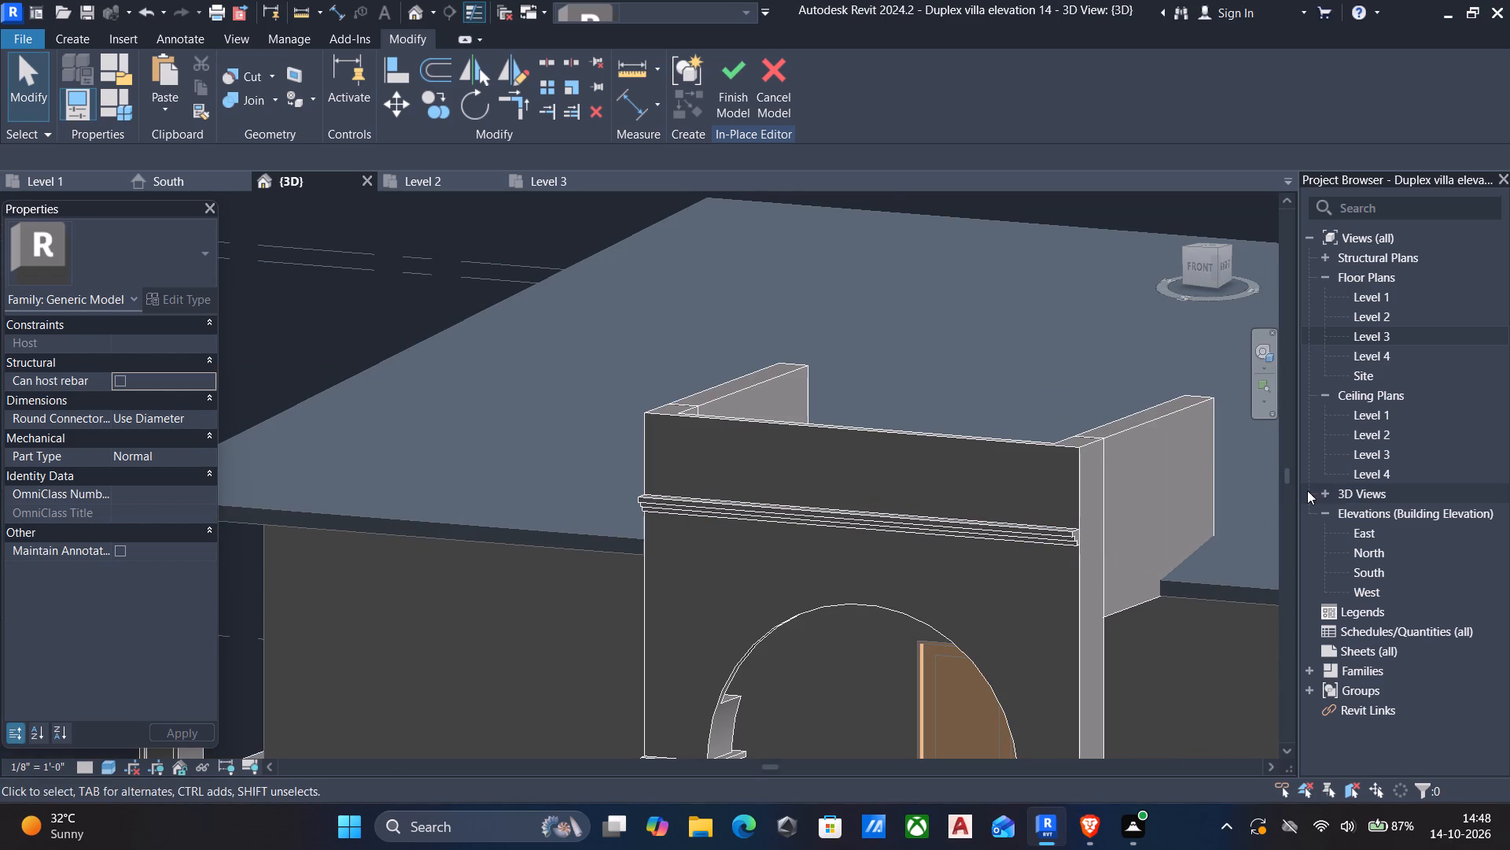
Finish the in-place portal model and open the Level 4 floor plan.
{"action": "triple_click", "coordinate": [1399, 339]}
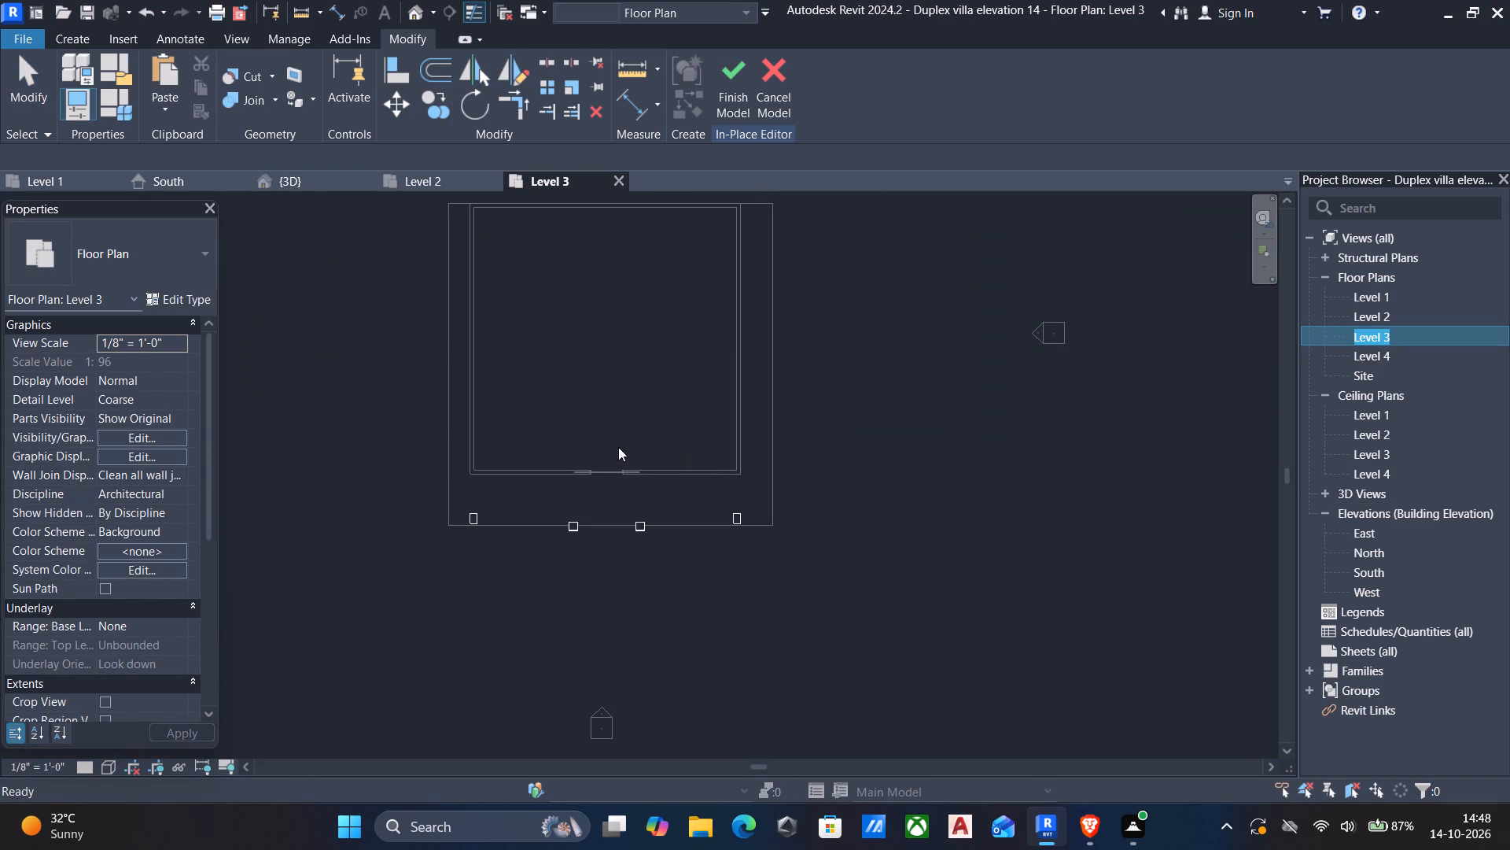
{"action": "left_click", "coordinate": [721, 60]}
{"action": "double_click", "coordinate": [1387, 357]}
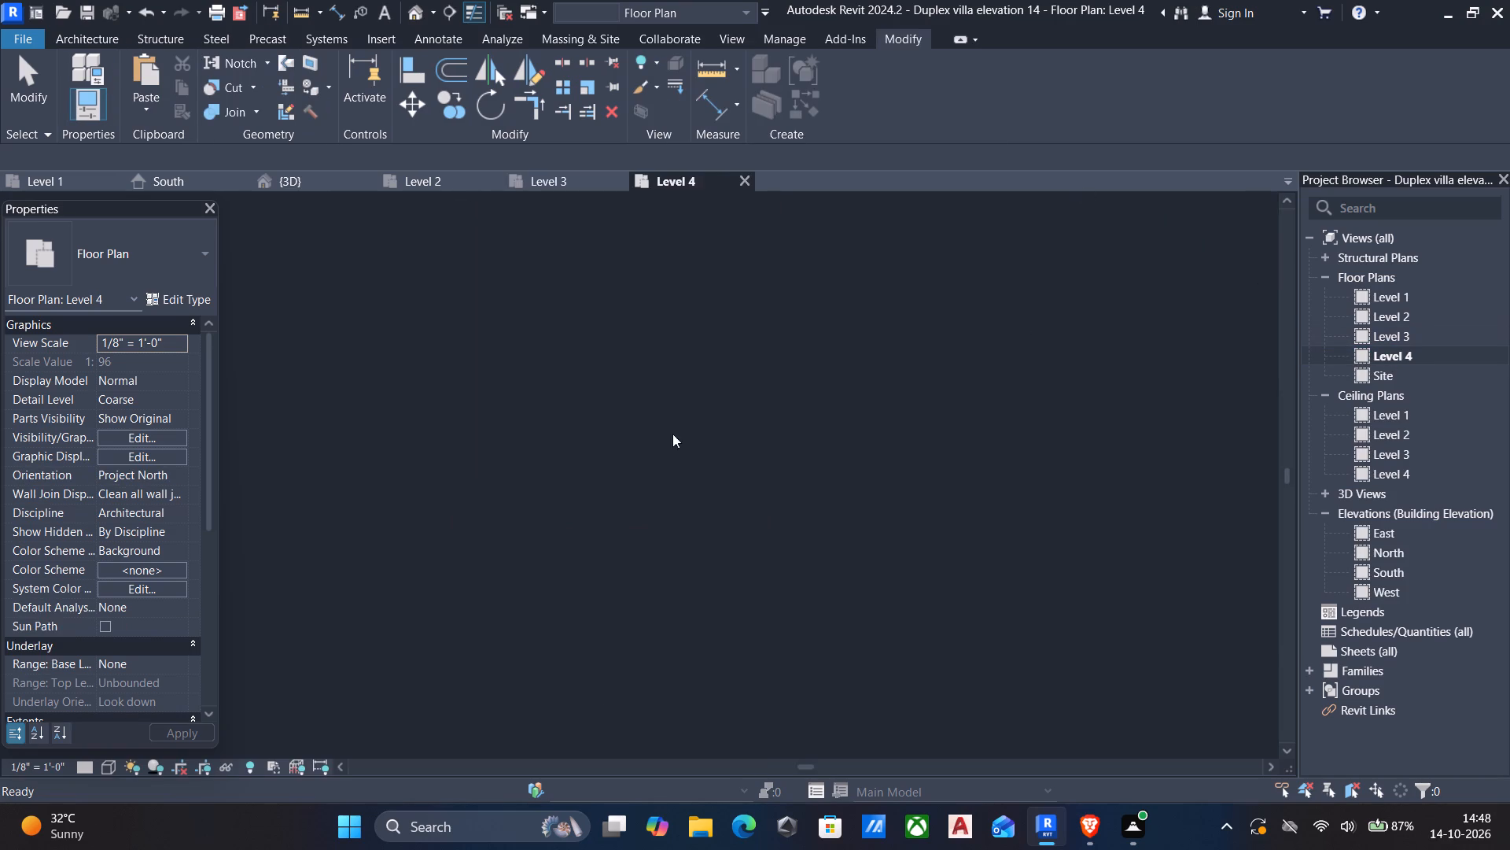
{"action": "left_click", "coordinate": [865, 493]}
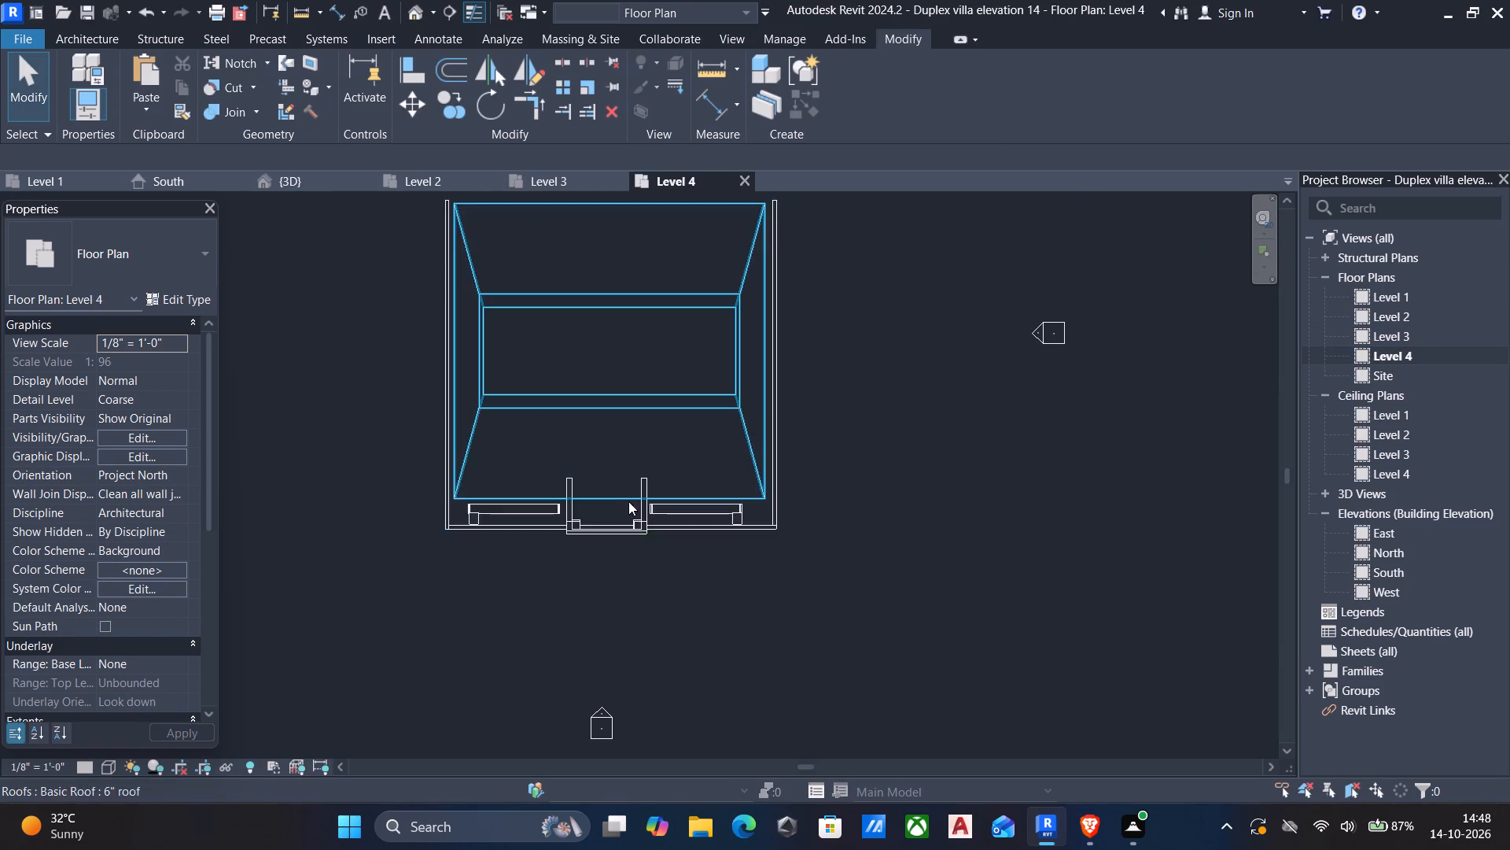
Reopen the portal's in-place model for editing from the Level 4 plan.
{"action": "scroll", "coordinate": [642, 517], "scroll_direction": "down", "scroll_amount": 5}
{"action": "scroll", "coordinate": [714, 560], "scroll_direction": "up", "scroll_amount": 10}
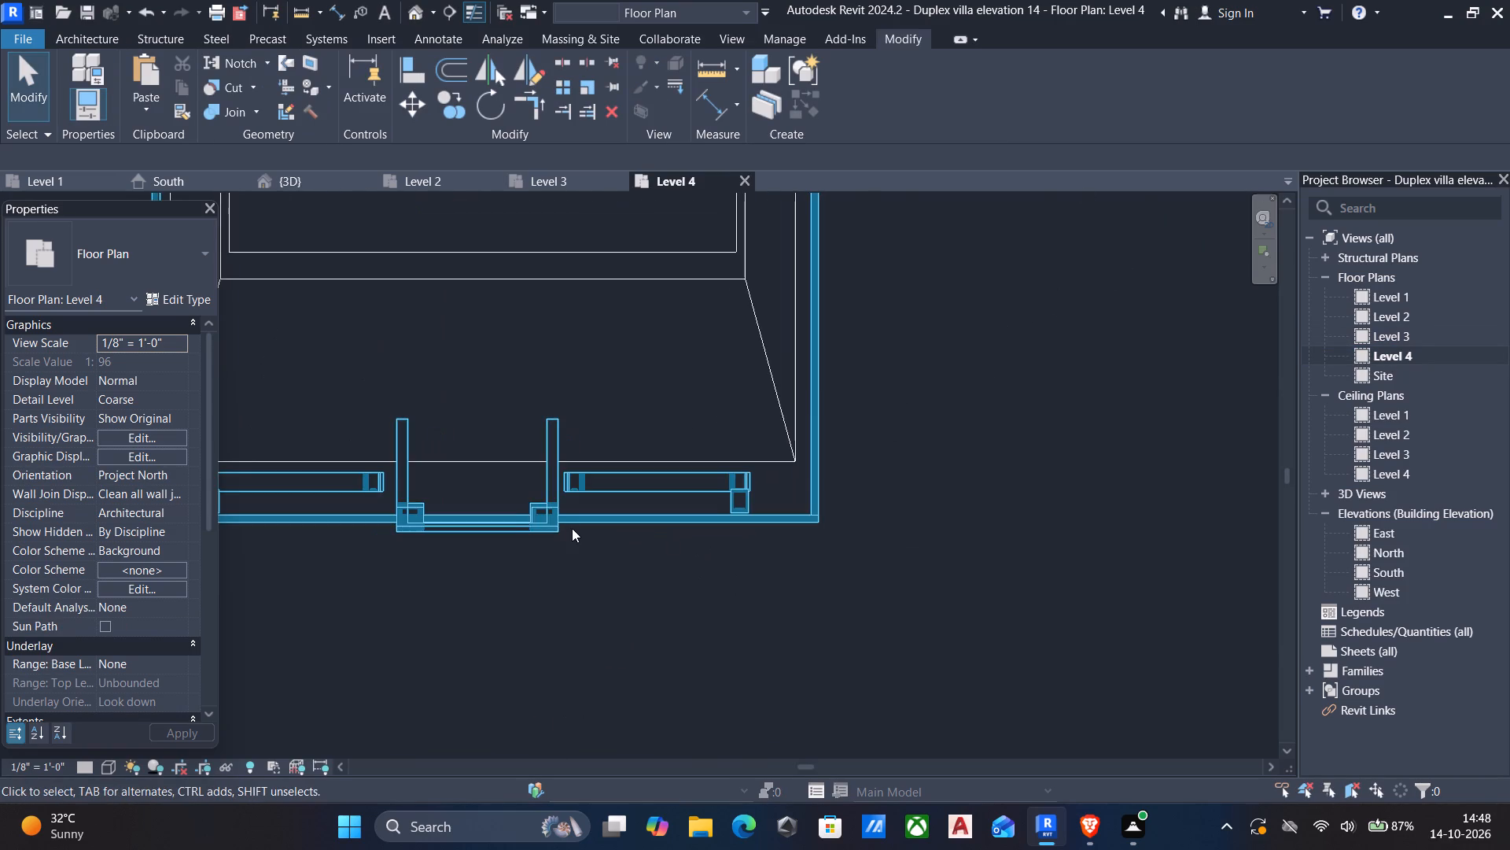
{"action": "scroll", "coordinate": [570, 528], "scroll_direction": "up", "scroll_amount": 6}
{"action": "scroll", "coordinate": [901, 508], "scroll_direction": "down", "scroll_amount": 2}
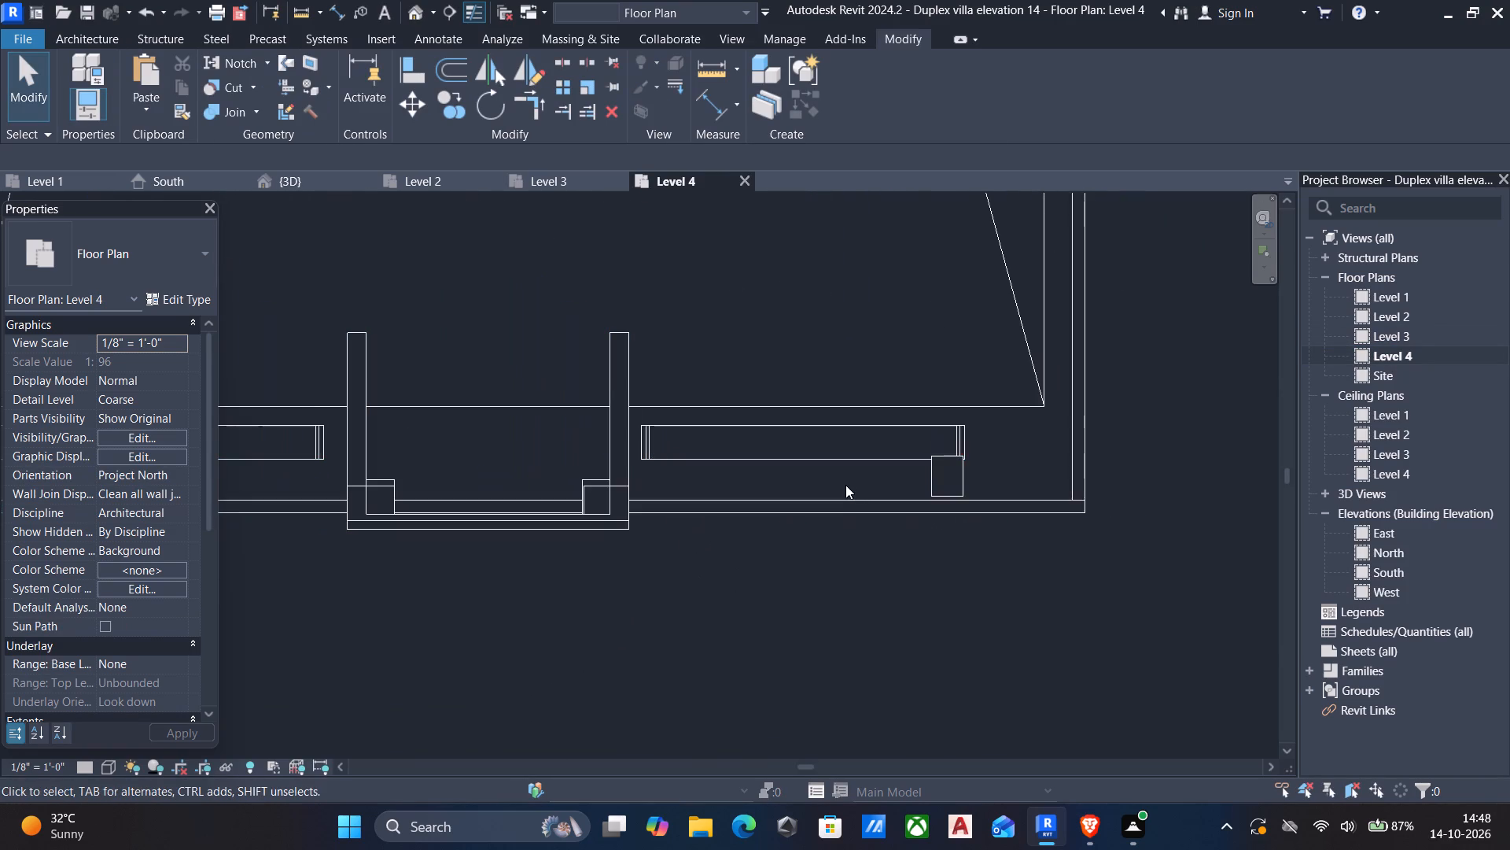
{"action": "scroll", "coordinate": [508, 536], "scroll_direction": "up", "scroll_amount": 5}
{"action": "left_click", "coordinate": [498, 525]}
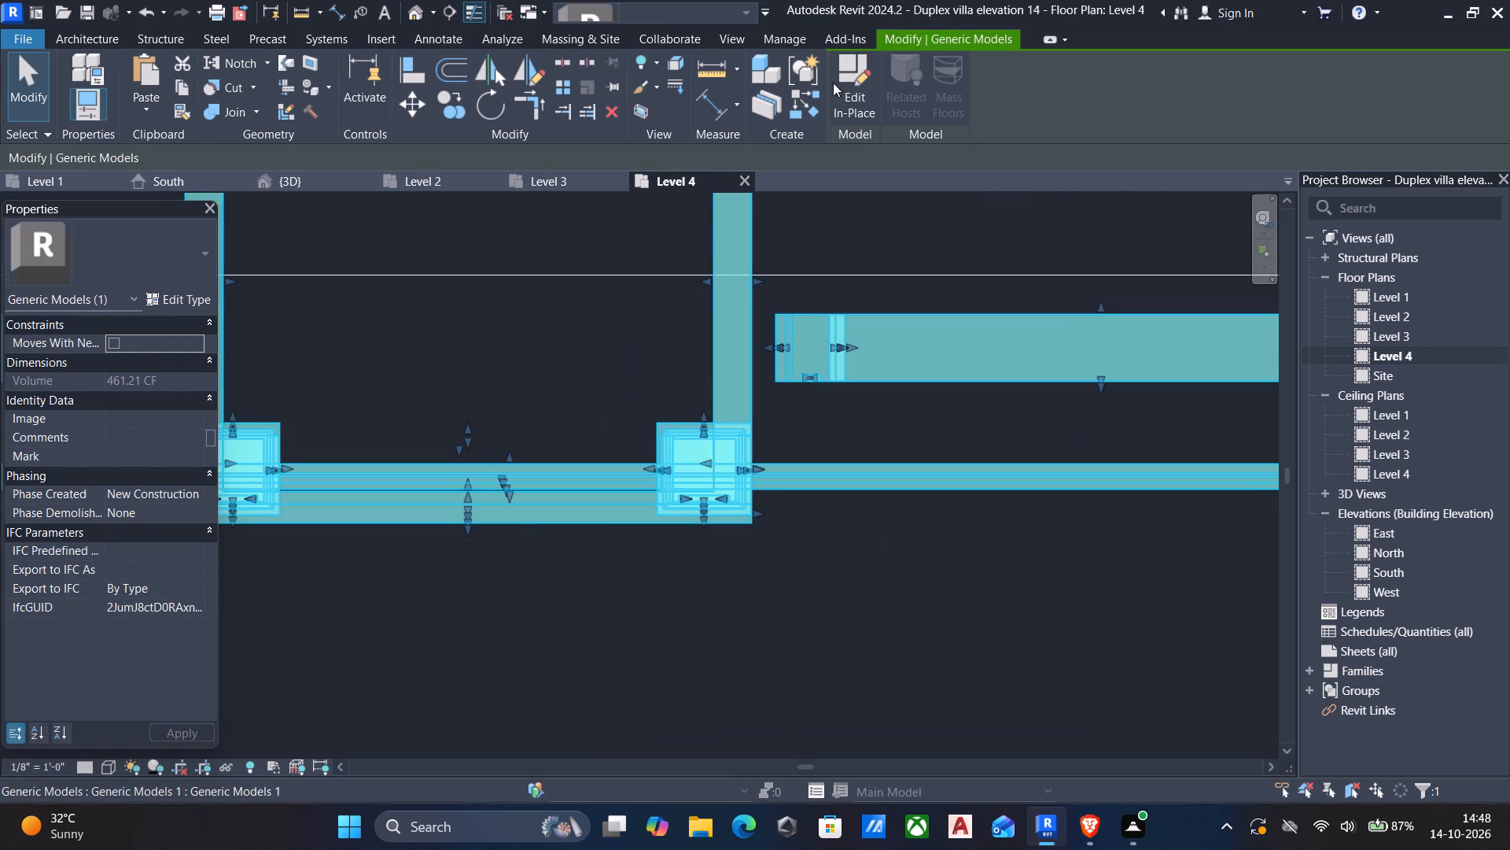
{"action": "left_click", "coordinate": [845, 83]}
Copy the portal's front moulding, with Constrain turned off, to the clear space beyond the portal's right side in the Level 4 plan.
{"action": "scroll", "coordinate": [534, 545], "scroll_direction": "up", "scroll_amount": 4}
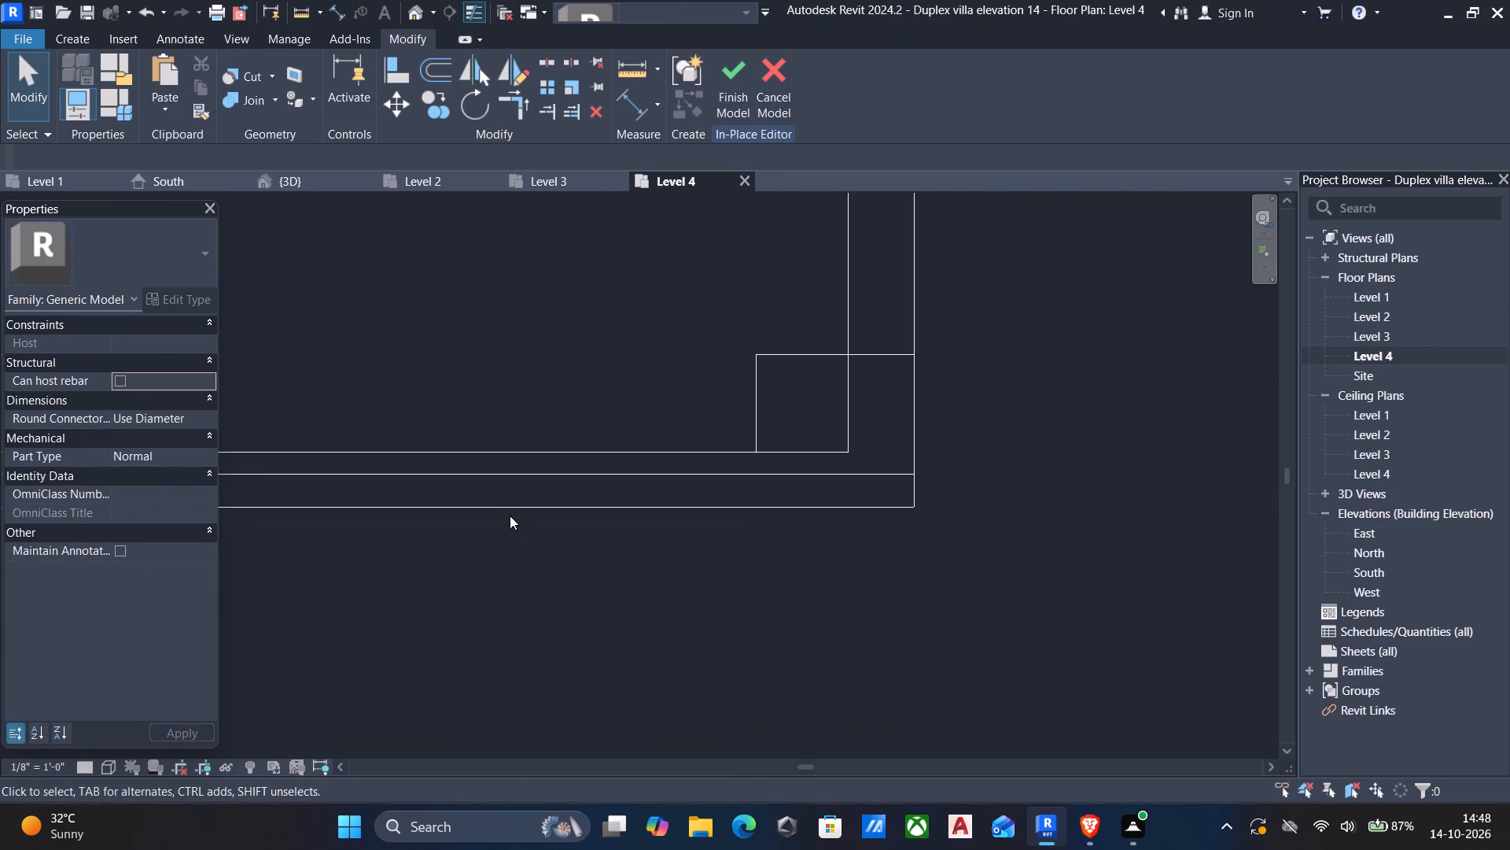
{"action": "left_click", "coordinate": [510, 514]}
{"action": "scroll", "coordinate": [527, 558], "scroll_direction": "down", "scroll_amount": 10}
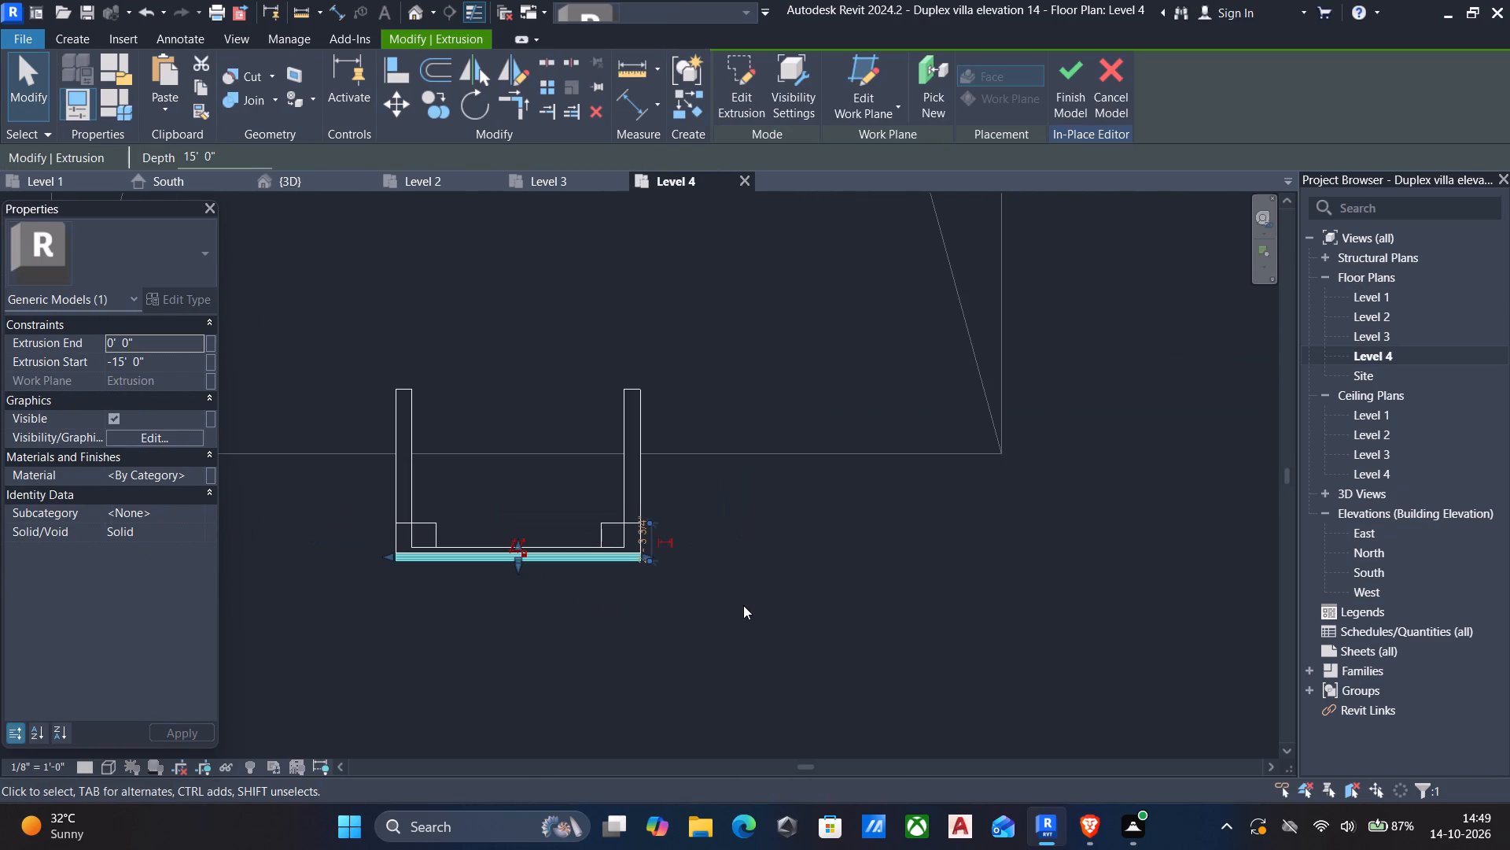
{"action": "left_click", "coordinate": [420, 10]}
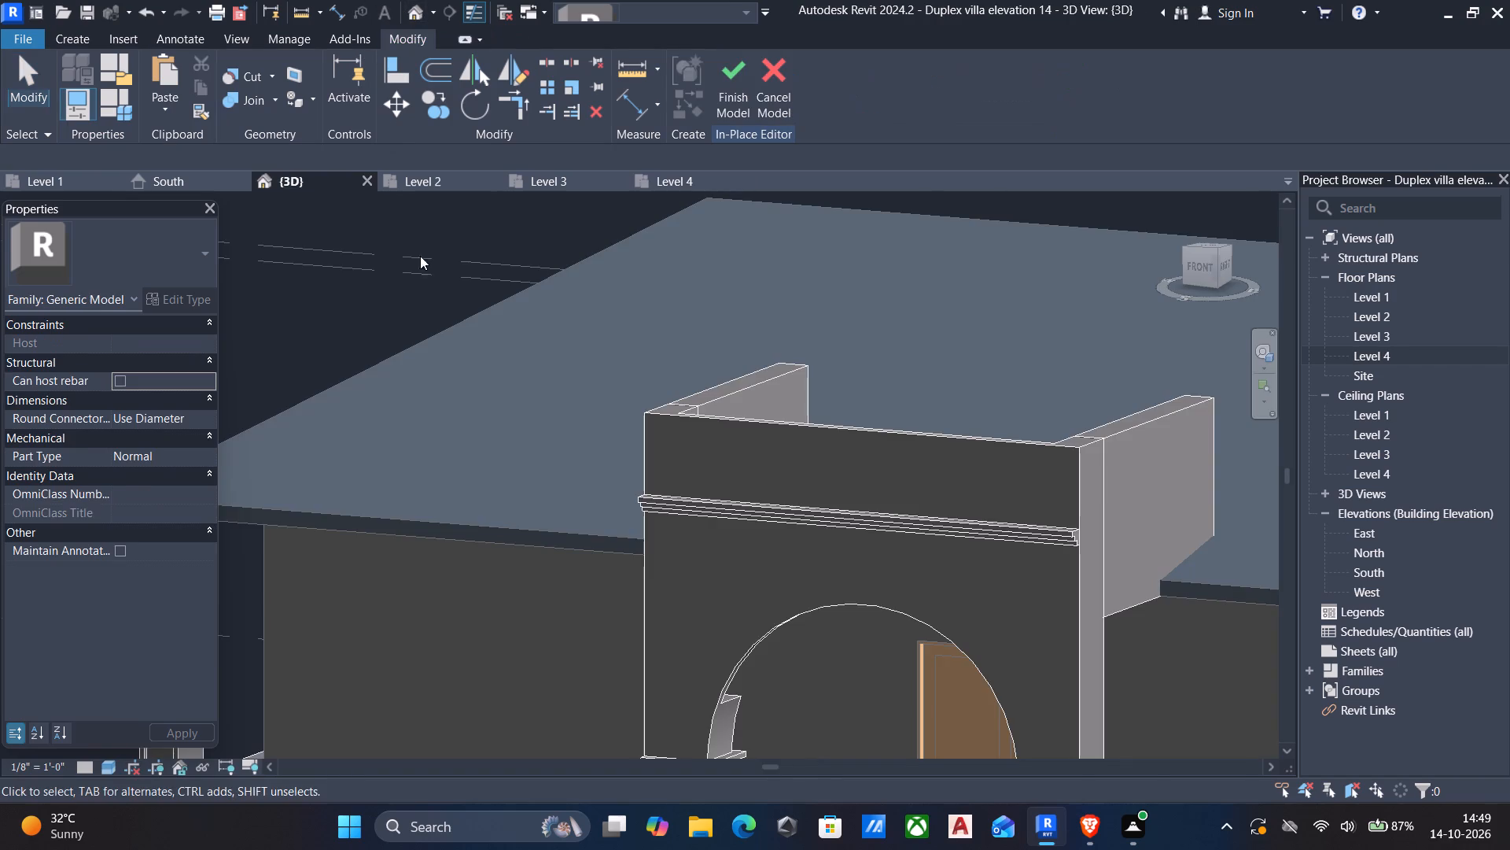
{"action": "scroll", "coordinate": [687, 492], "scroll_direction": "down", "scroll_amount": 1}
{"action": "scroll", "coordinate": [780, 508], "scroll_direction": "down", "scroll_amount": 5}
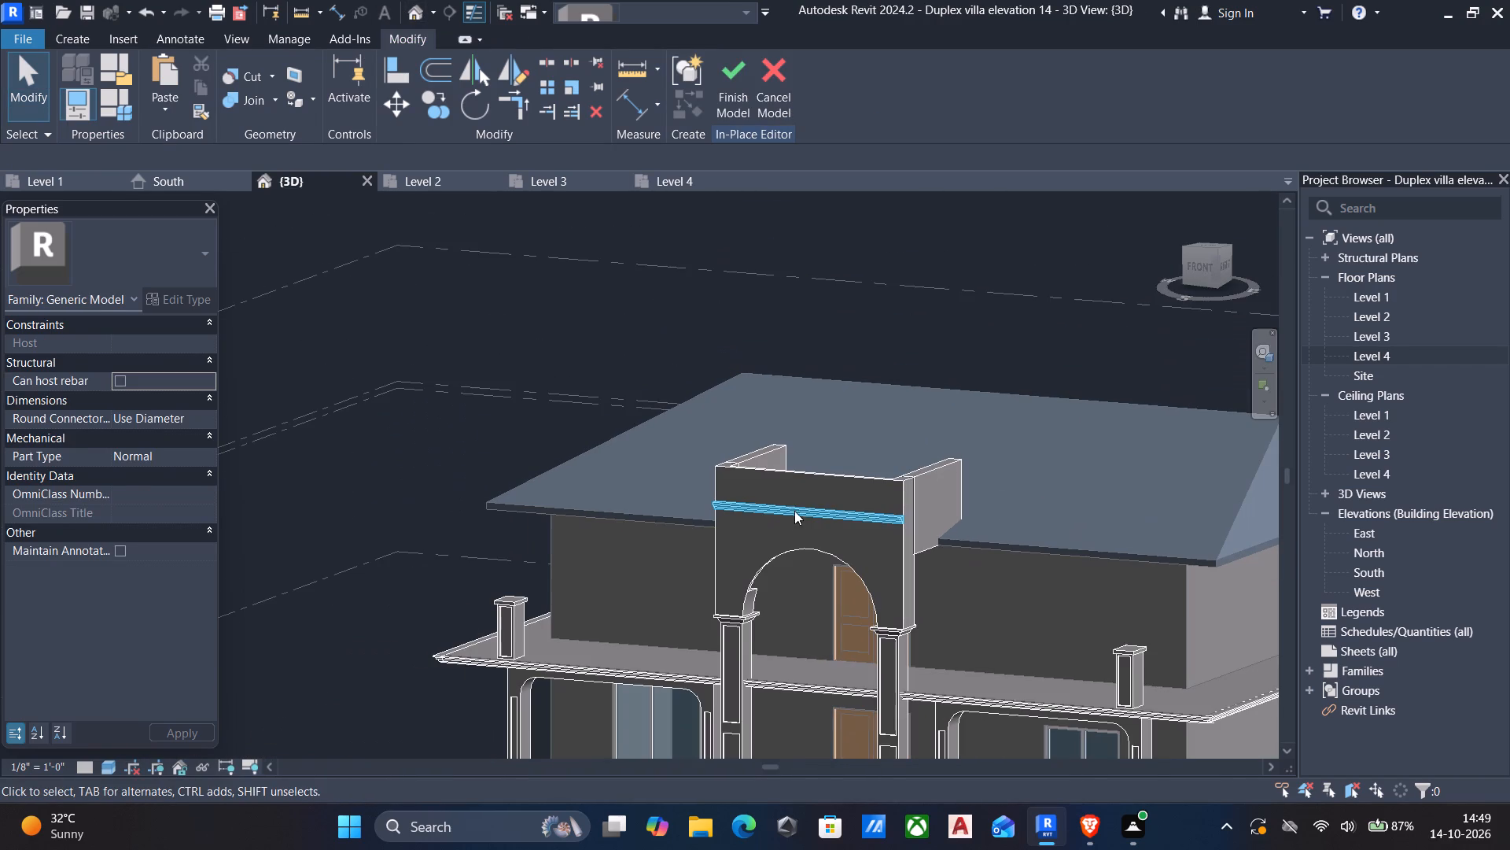
{"action": "left_click", "coordinate": [800, 511]}
{"action": "double_click", "coordinate": [1383, 360]}
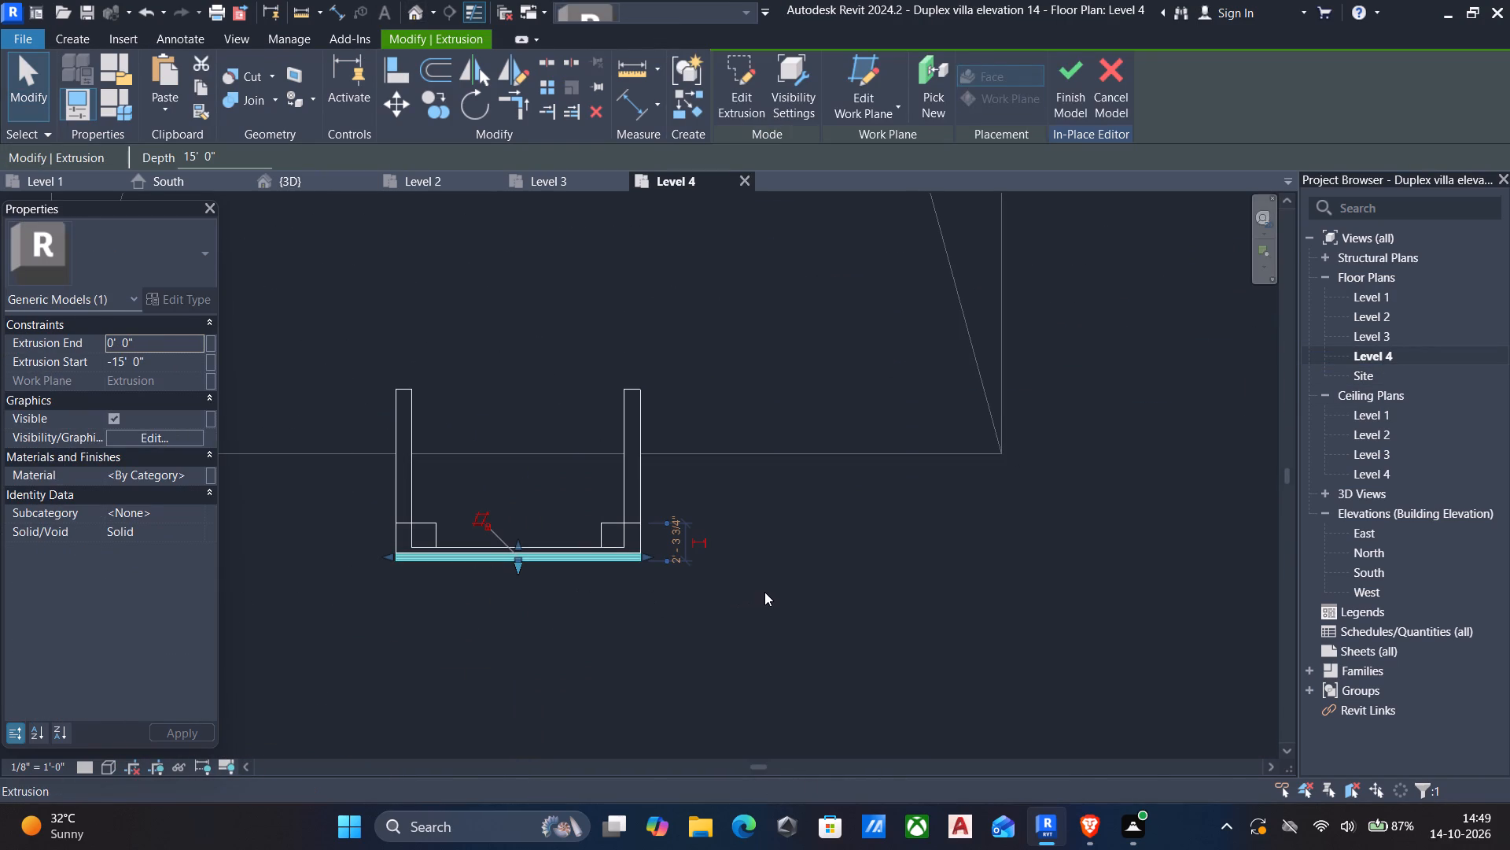
{"action": "key", "text": "c"}
{"action": "key", "text": "o"}
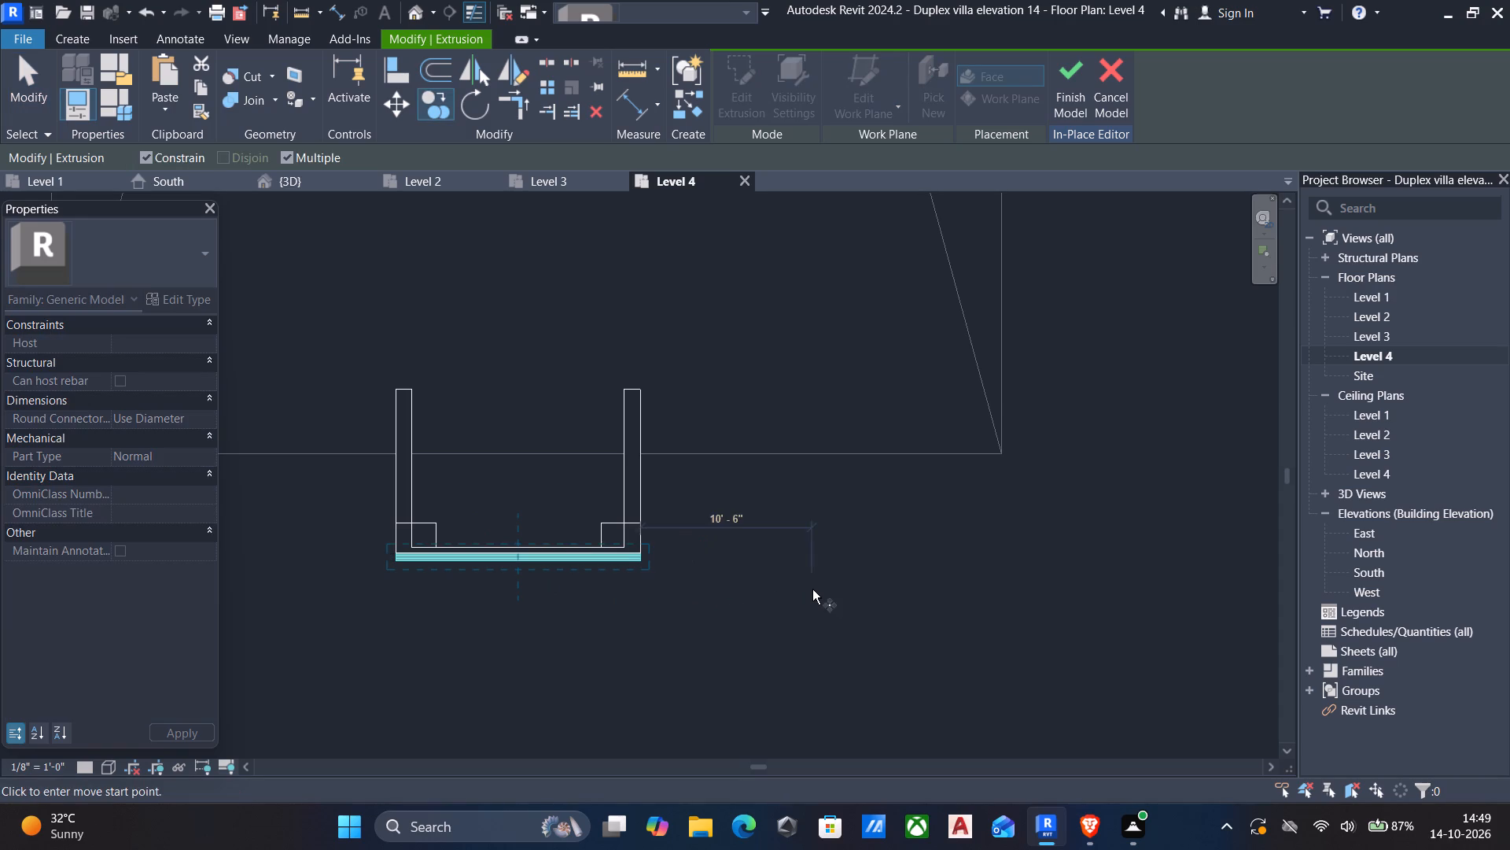
{"action": "left_click", "coordinate": [390, 565]}
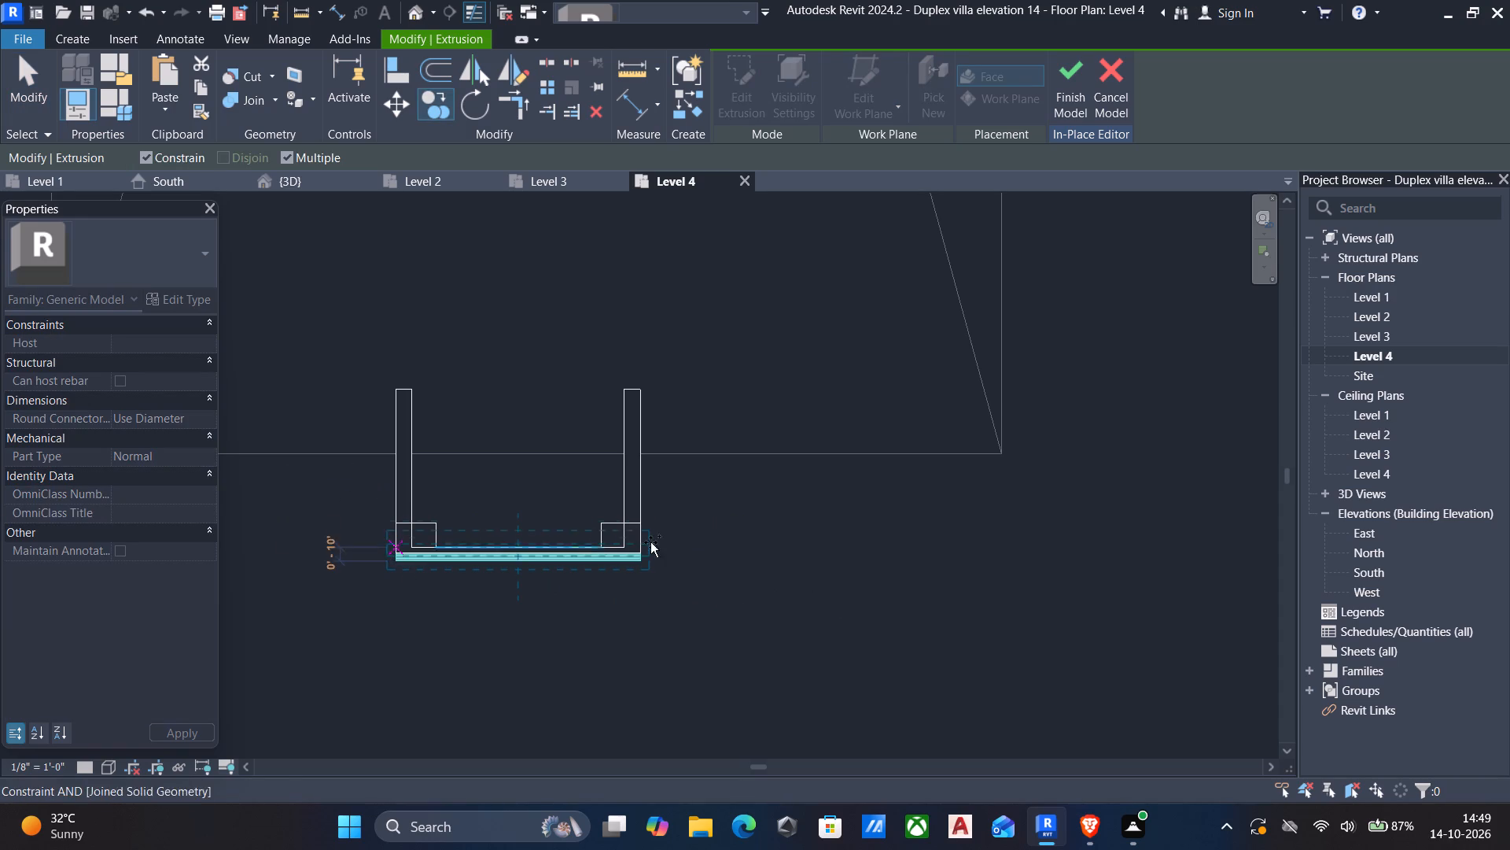
{"action": "left_click", "coordinate": [146, 157]}
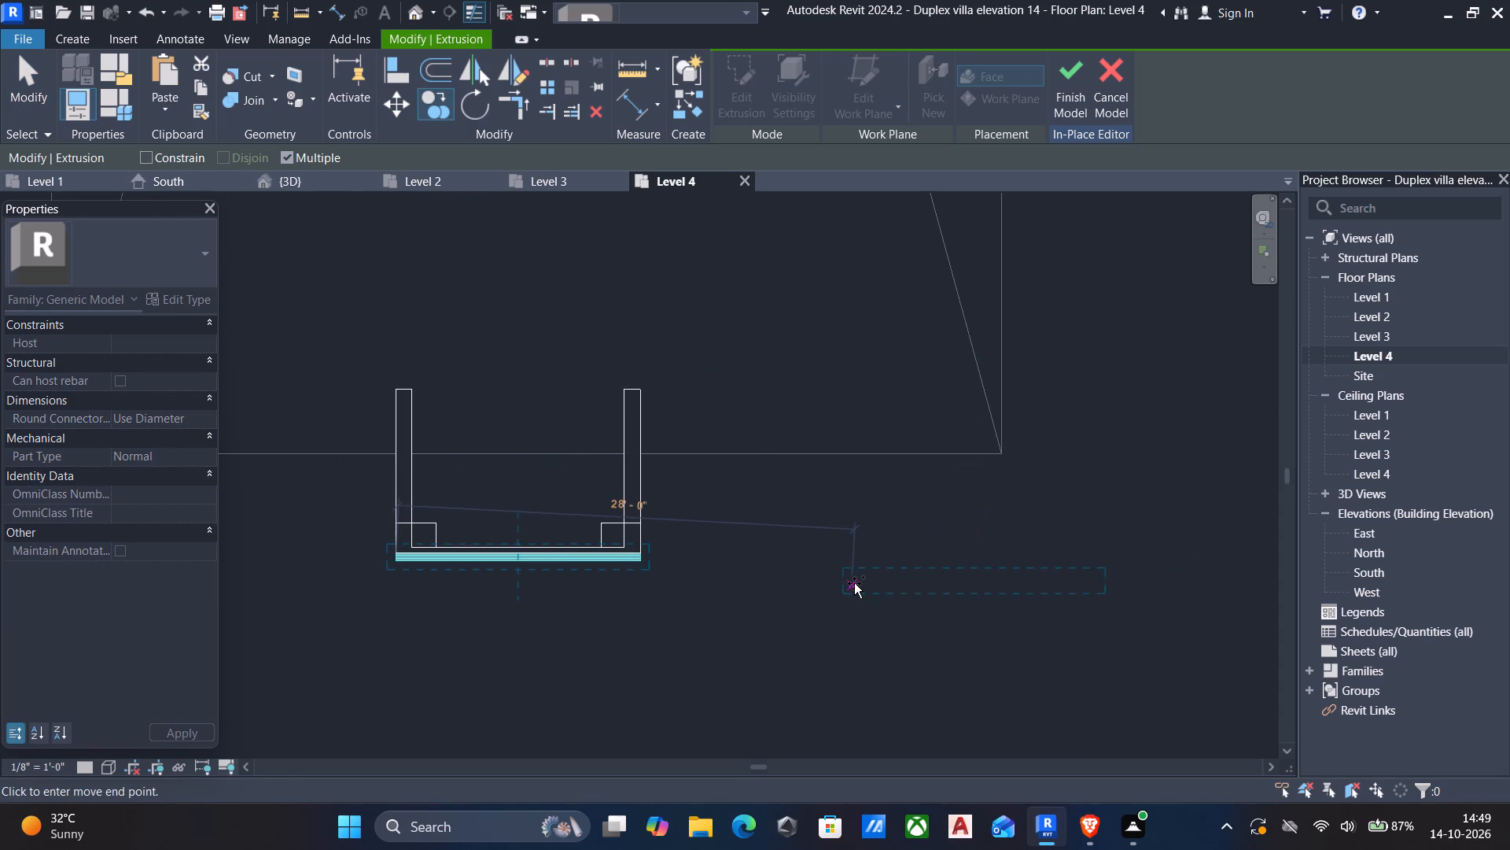
{"action": "left_click", "coordinate": [838, 583]}
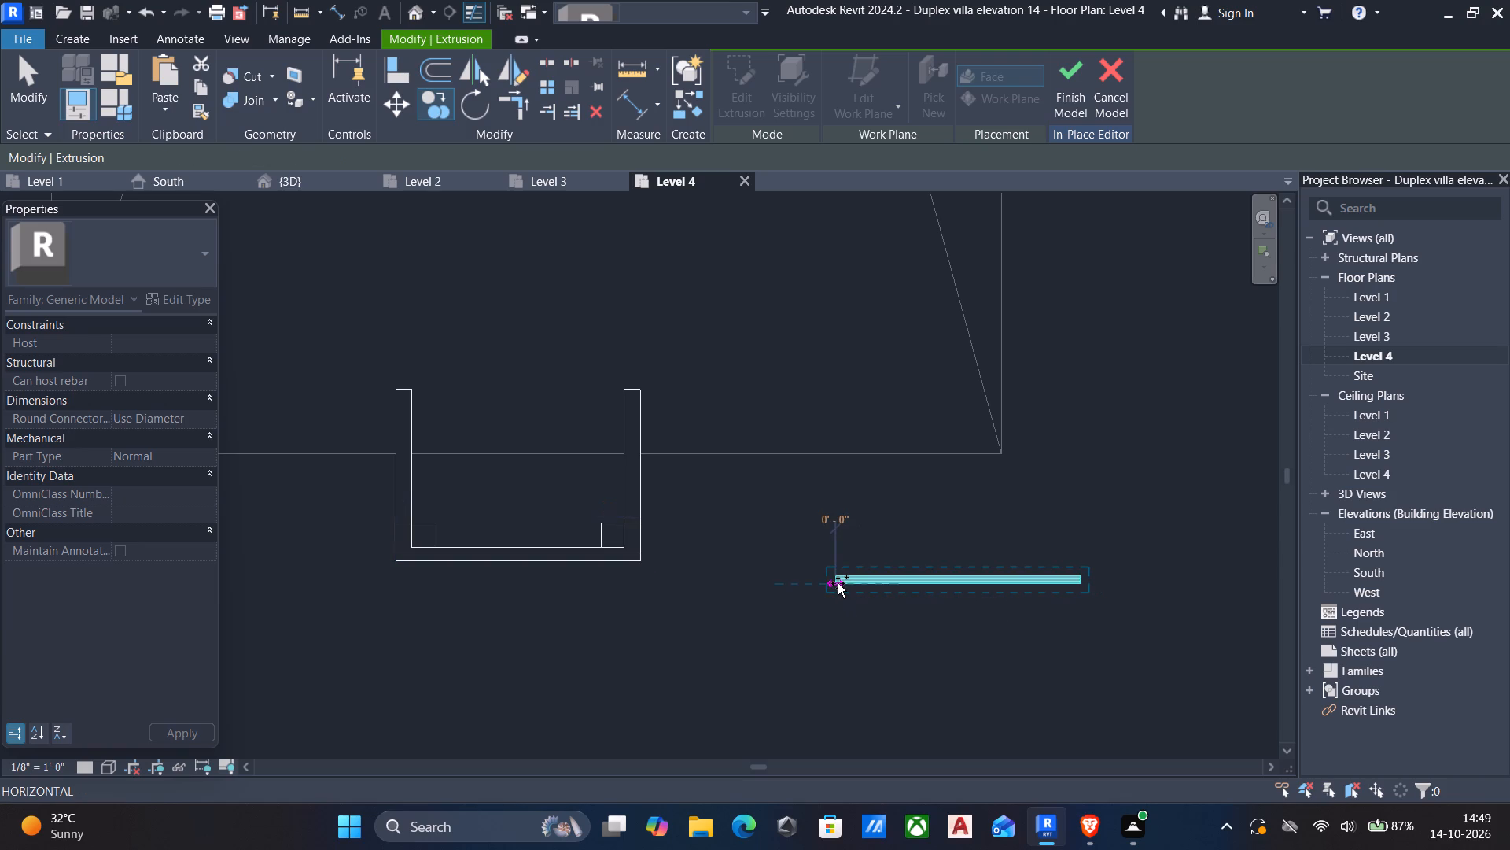
{"action": "key", "text": "Escape"}
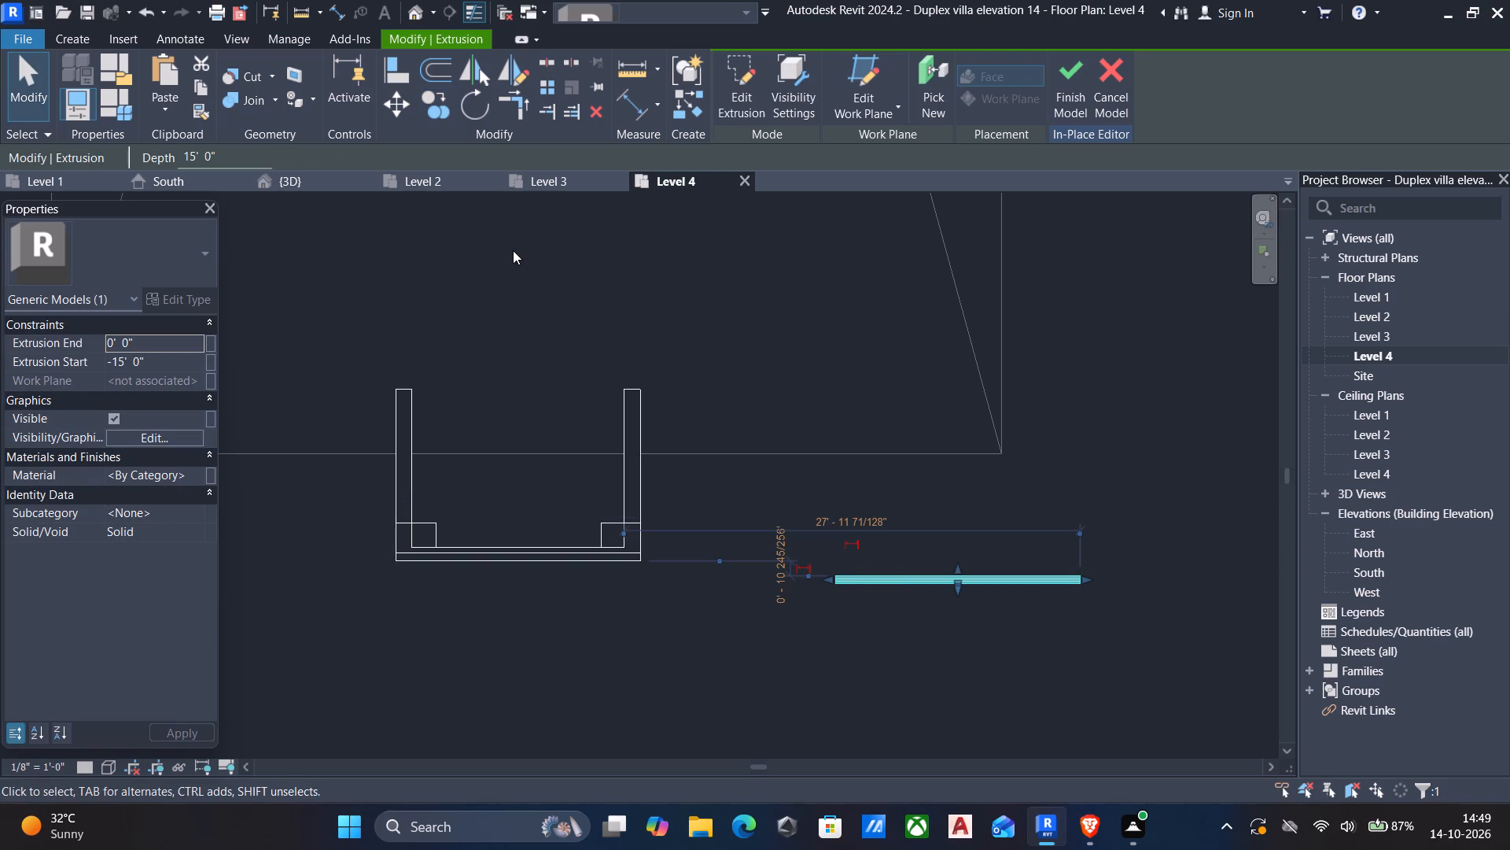
Rotate the copied moulding 90° counterclockwise about the back corner of its right end, so it runs perpendicular to the portal's front.
{"action": "key", "text": "r"}
{"action": "key", "text": "o"}
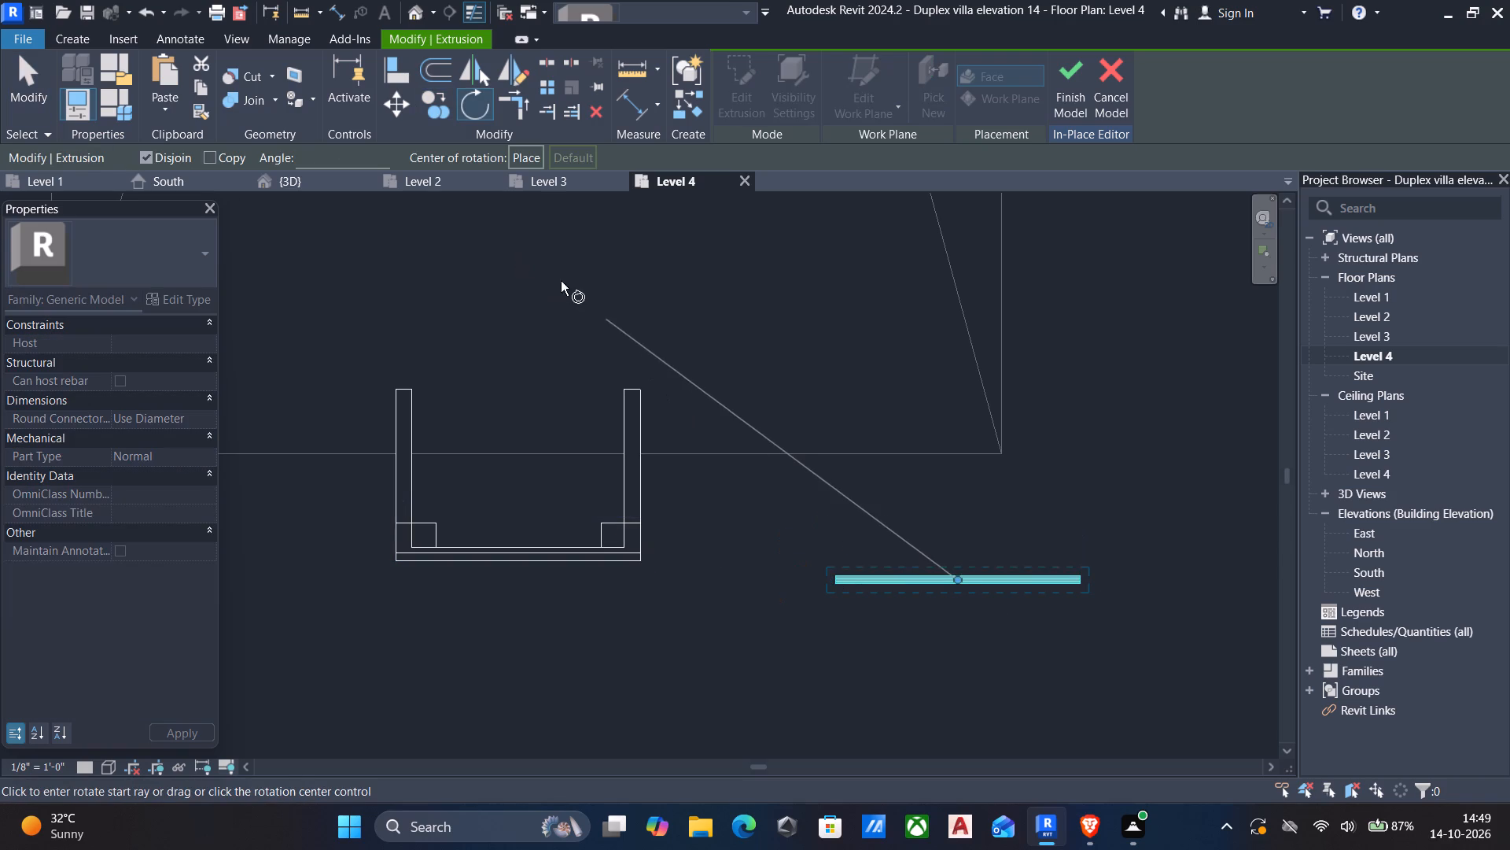
{"action": "left_click", "coordinate": [517, 159]}
{"action": "scroll", "coordinate": [1064, 568], "scroll_direction": "up", "scroll_amount": 5}
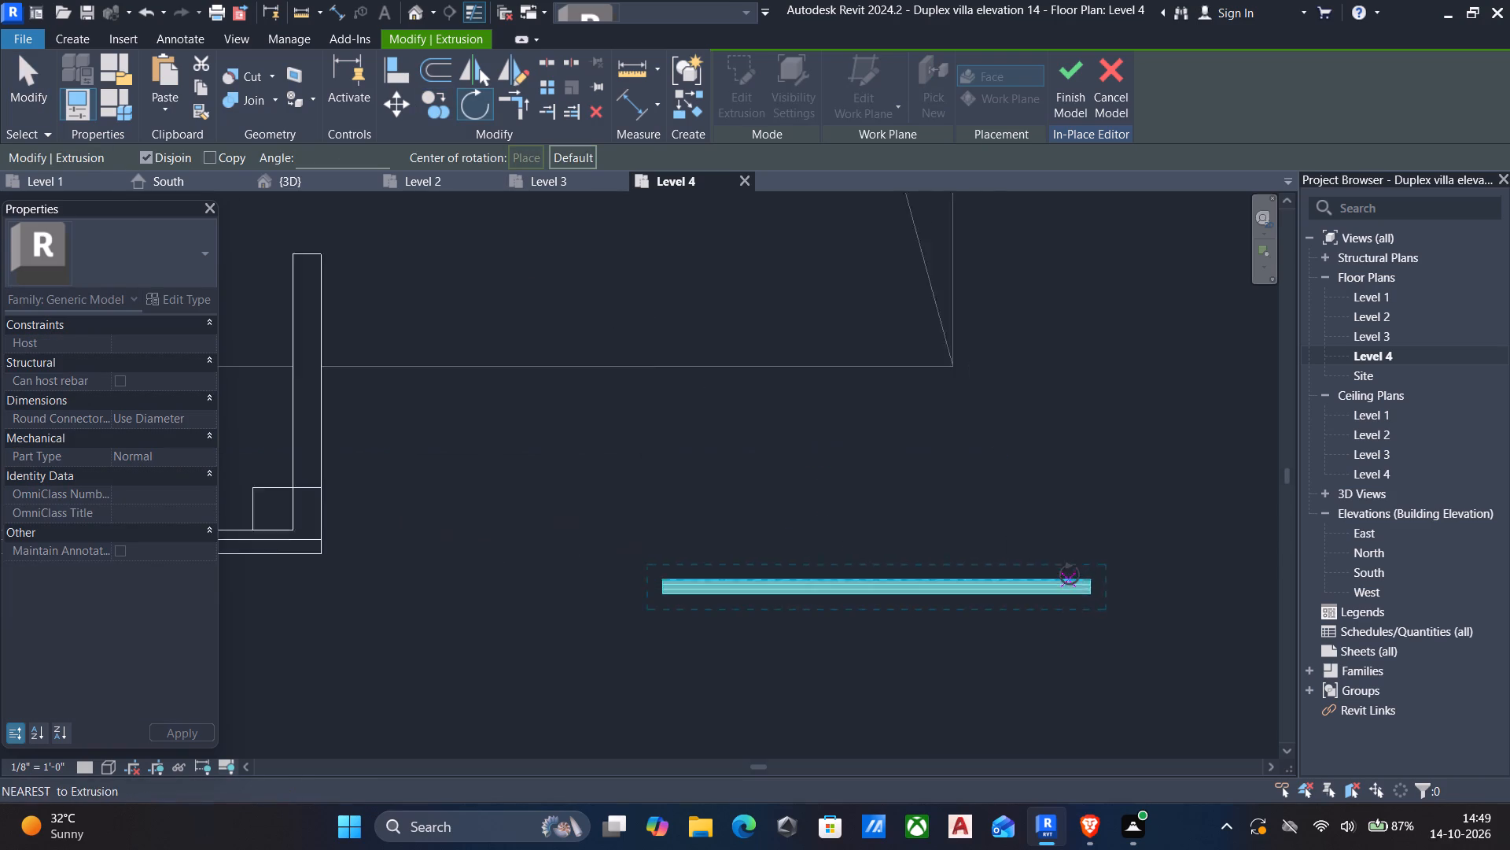
{"action": "scroll", "coordinate": [1109, 600], "scroll_direction": "up", "scroll_amount": 5}
{"action": "left_click", "coordinate": [1080, 559]}
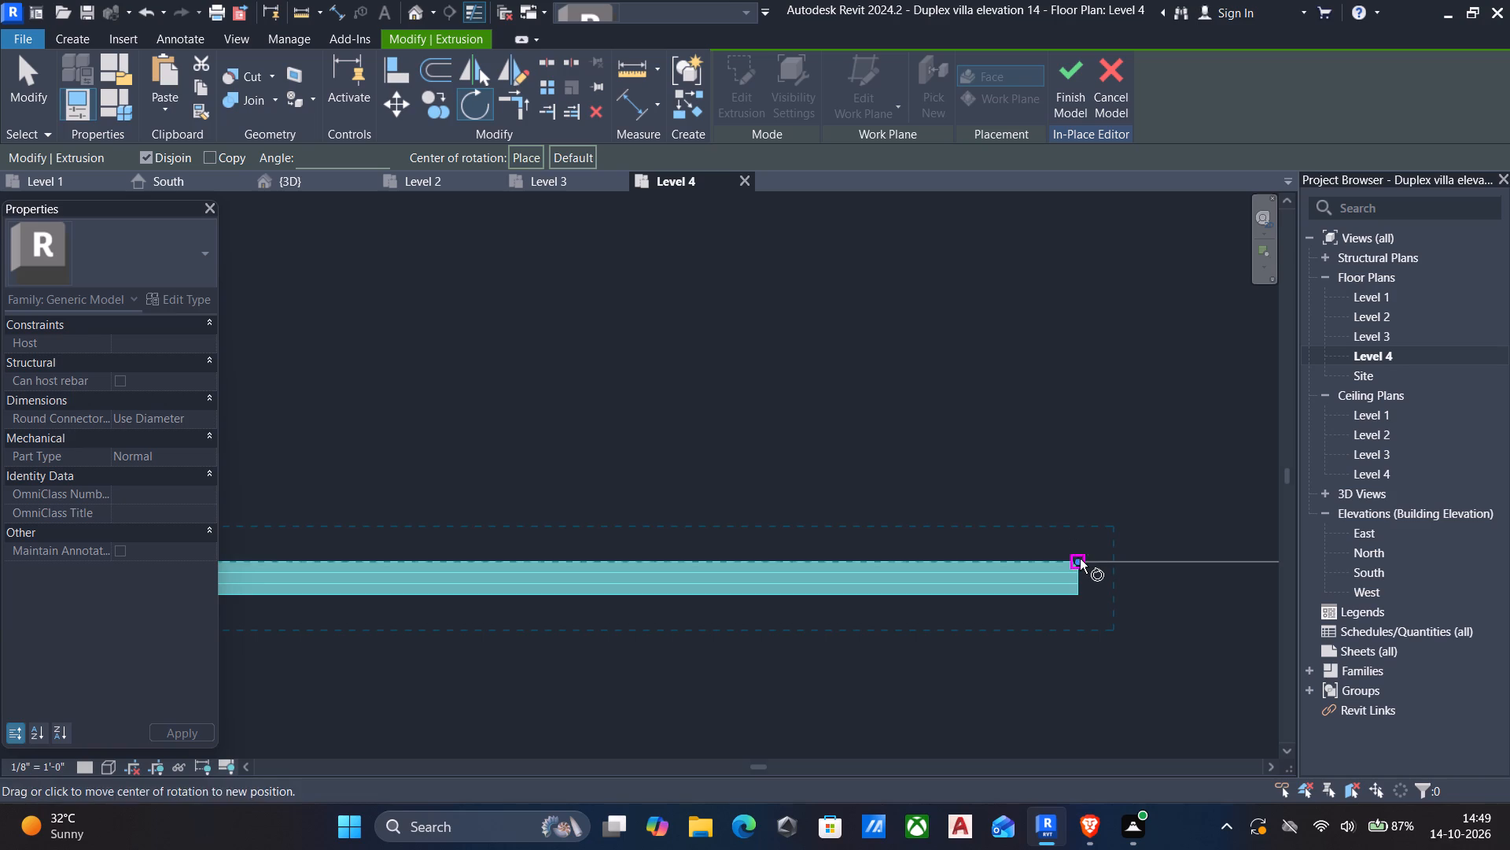
{"action": "scroll", "coordinate": [1075, 382], "scroll_direction": "up", "scroll_amount": 1}
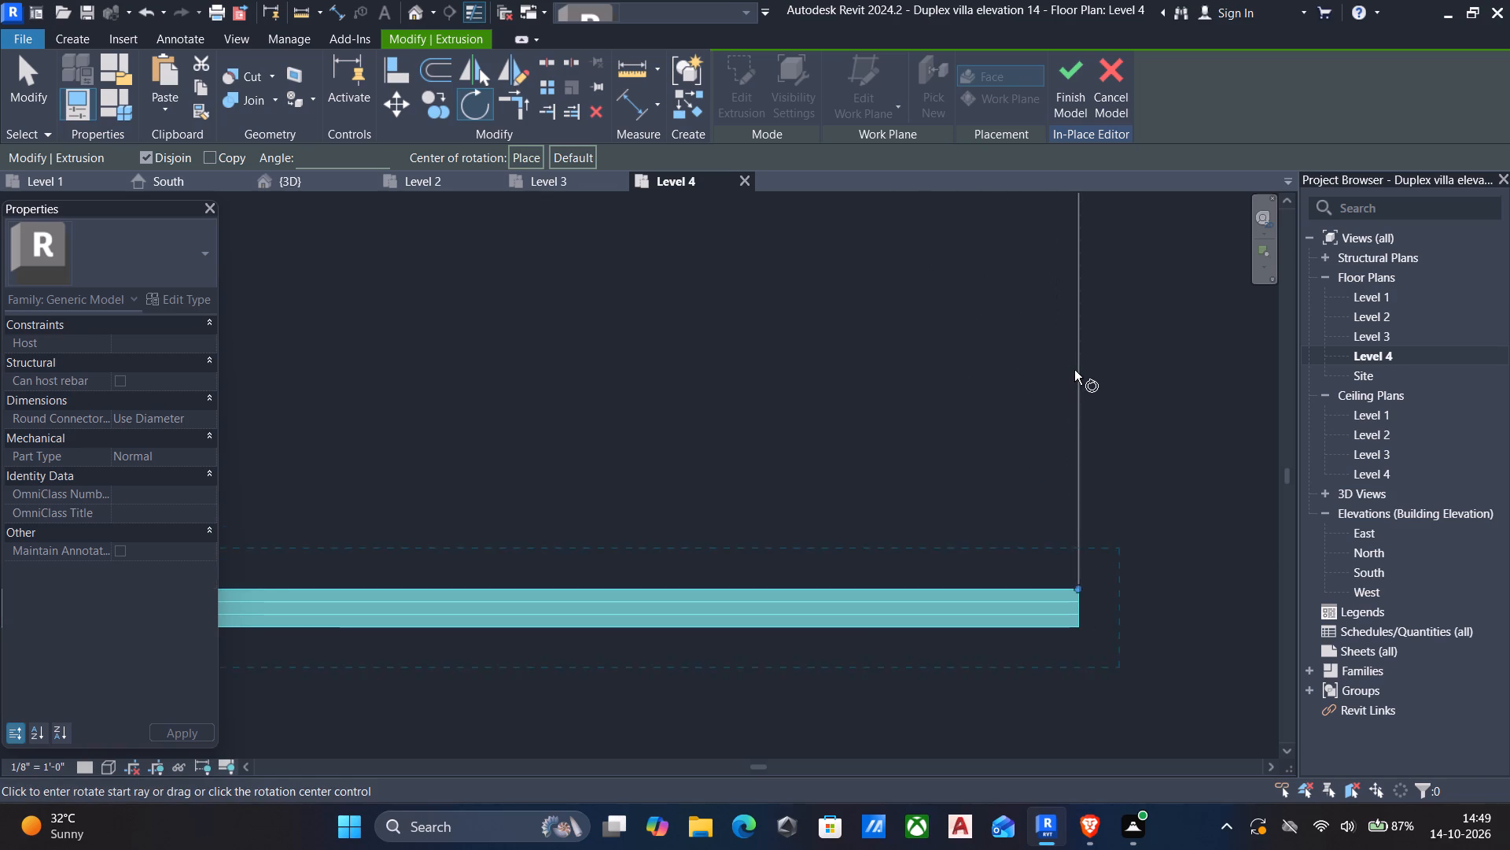
{"action": "scroll", "coordinate": [1074, 370], "scroll_direction": "down", "scroll_amount": 4}
{"action": "left_click", "coordinate": [1077, 374]}
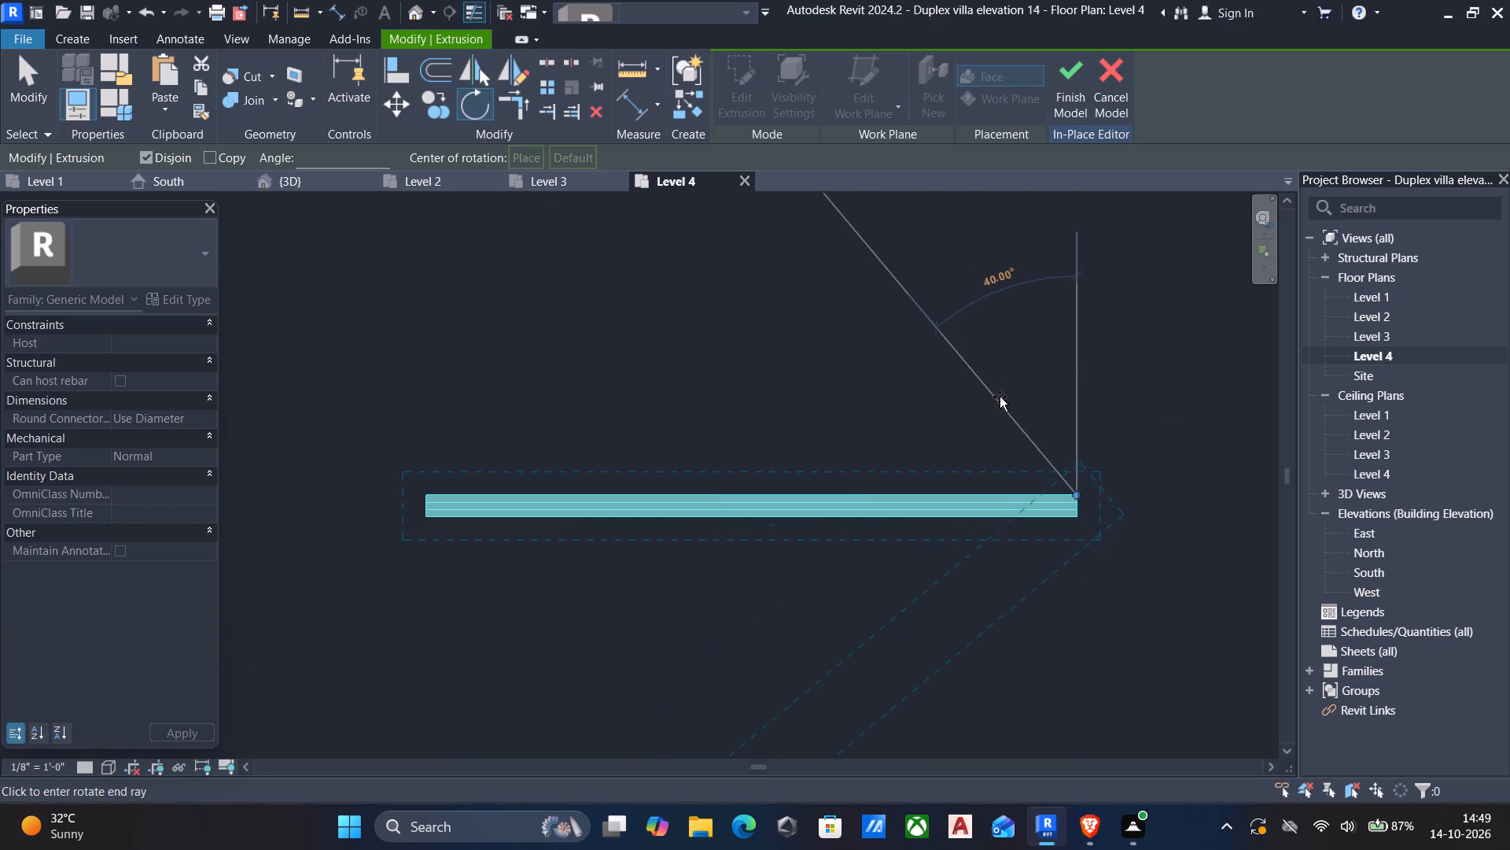
{"action": "middle_click_drag", "start_coordinate": [941, 494], "coordinate": [891, 445]}
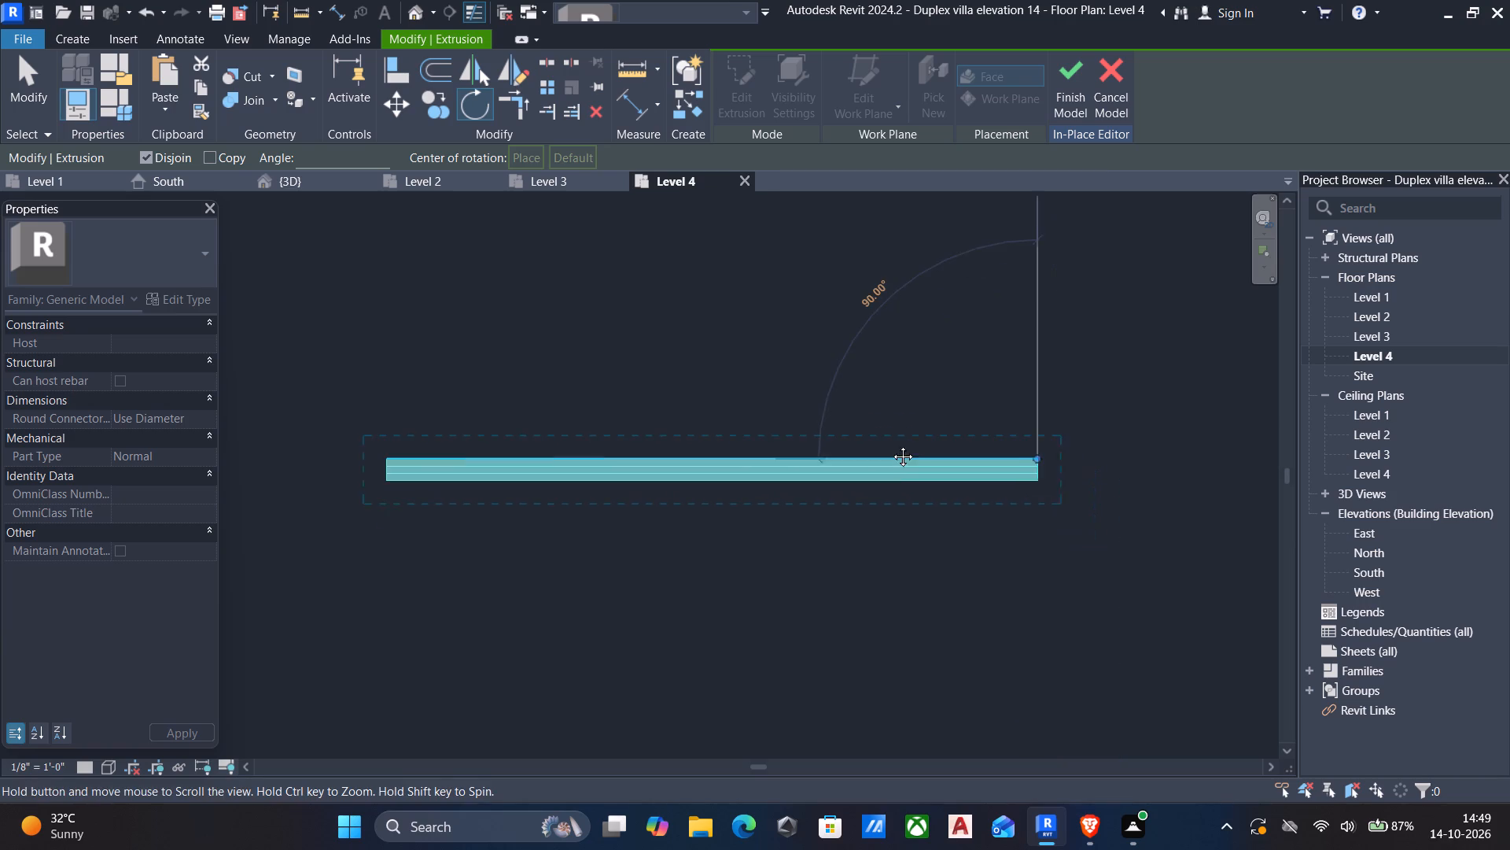
{"action": "middle_click_drag", "start_coordinate": [891, 445], "coordinate": [882, 431]}
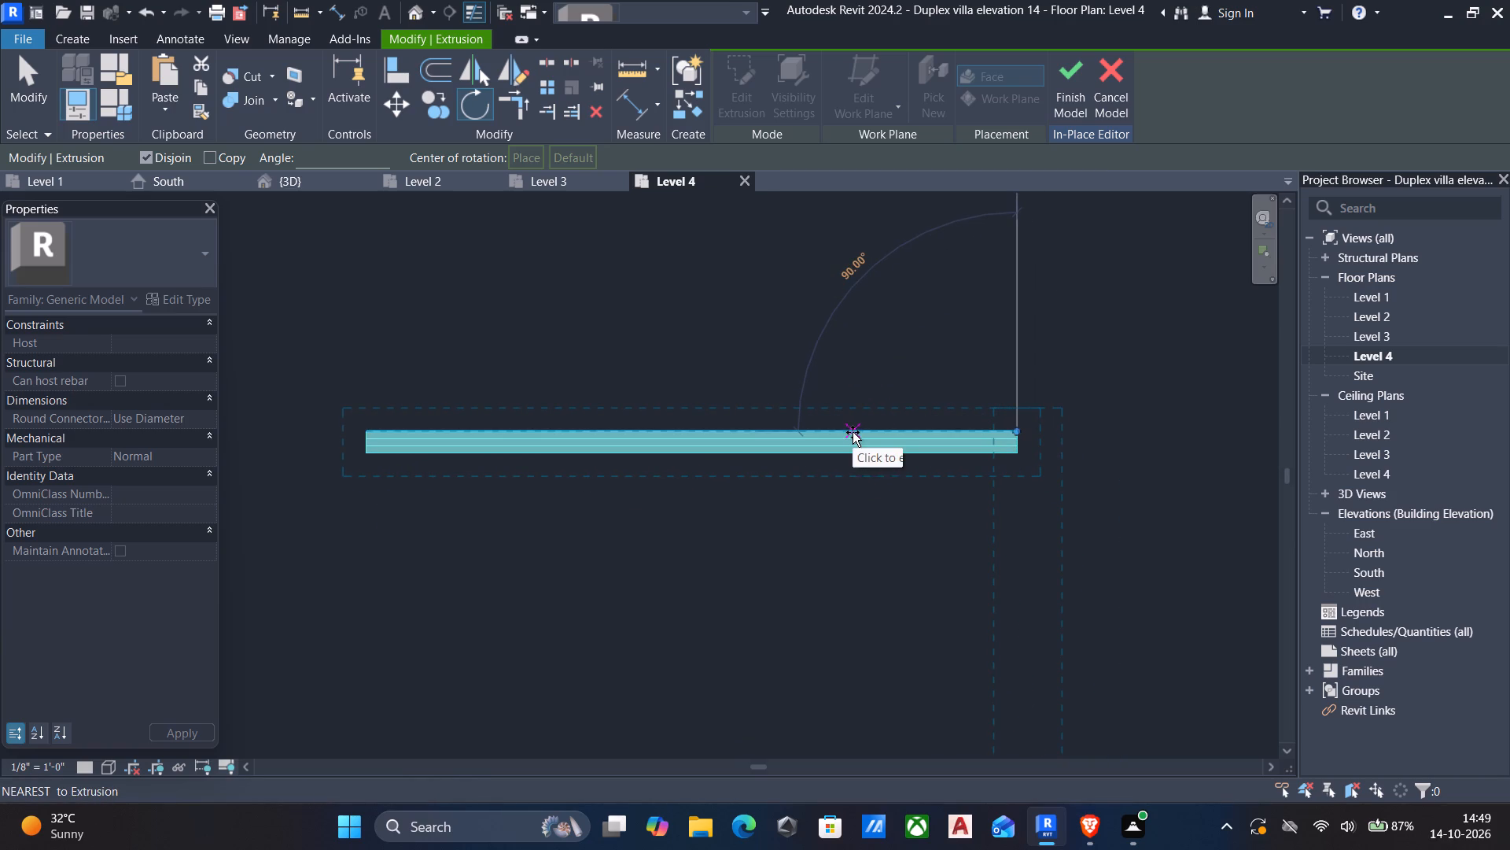
{"action": "left_click", "coordinate": [368, 428]}
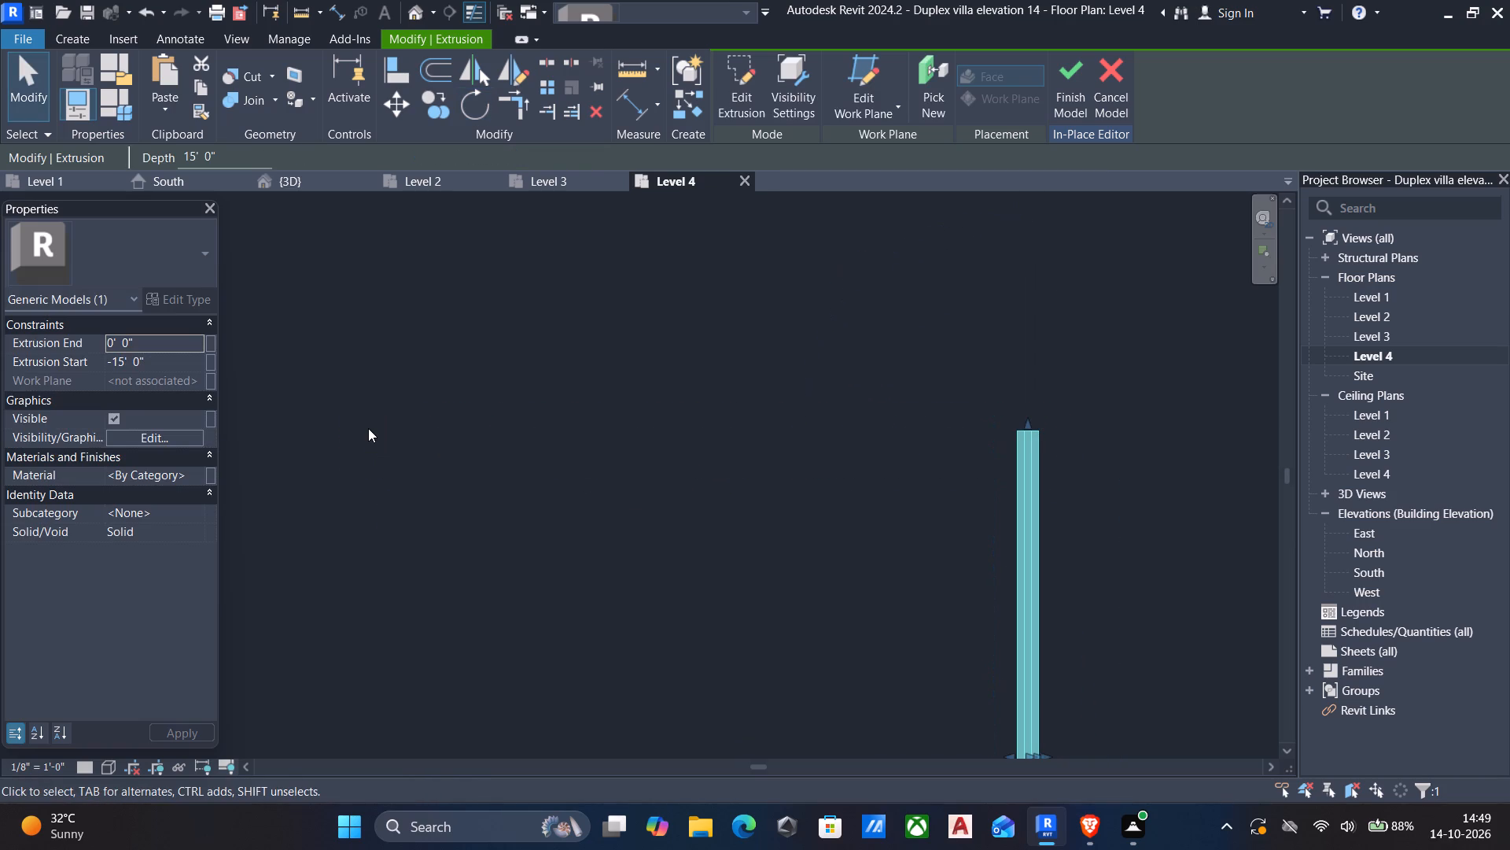
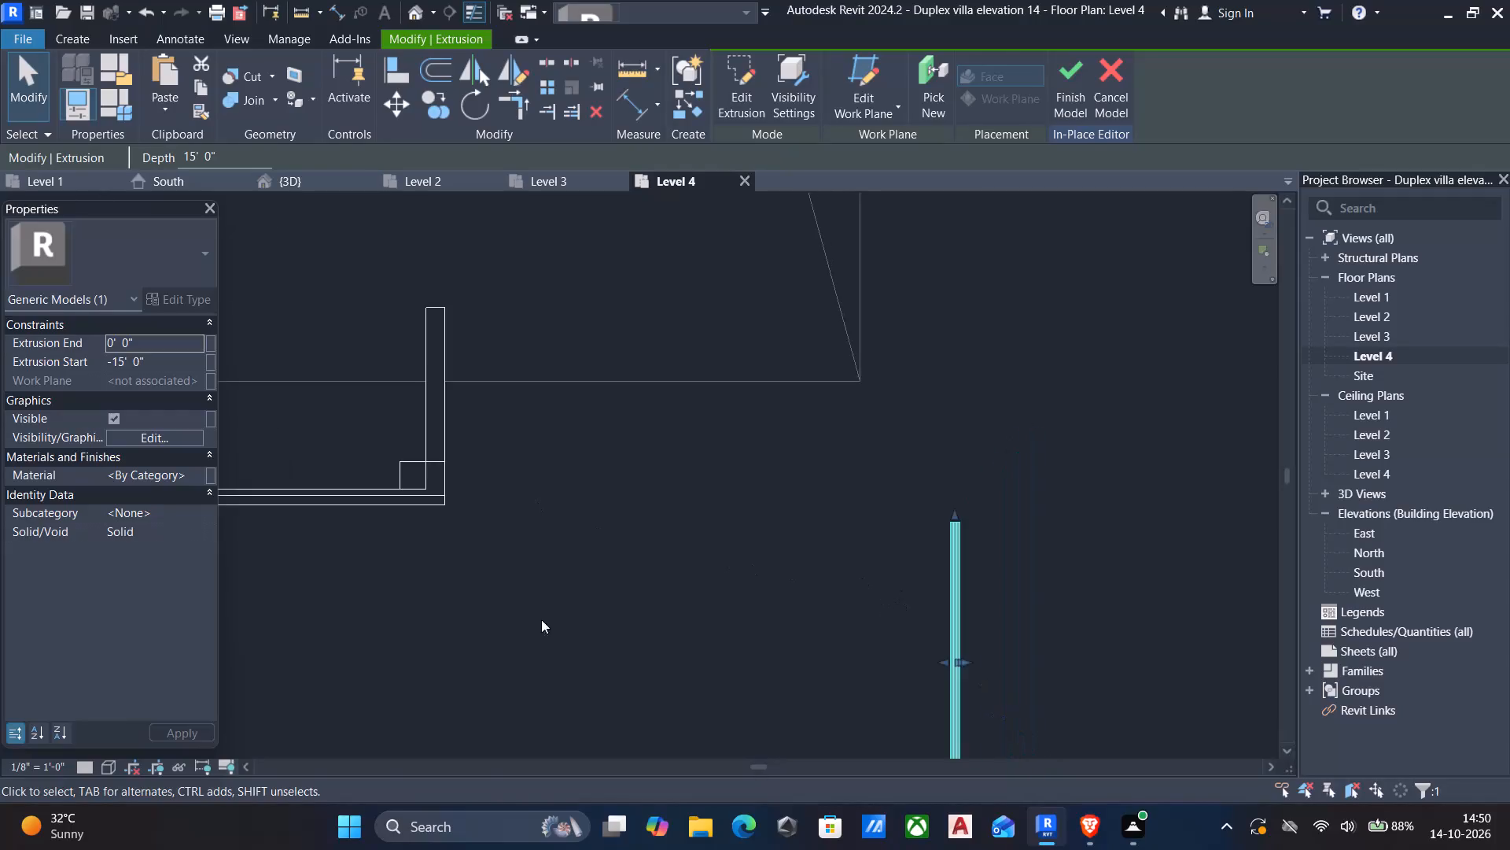
Move the rotated moulding against the portal's right side, snapping its lower outer corner to the front moulding's back right corner.
{"action": "middle_click_drag", "start_coordinate": [505, 622], "coordinate": [522, 523]}
{"action": "scroll", "coordinate": [522, 523], "scroll_direction": "down", "scroll_amount": 5}
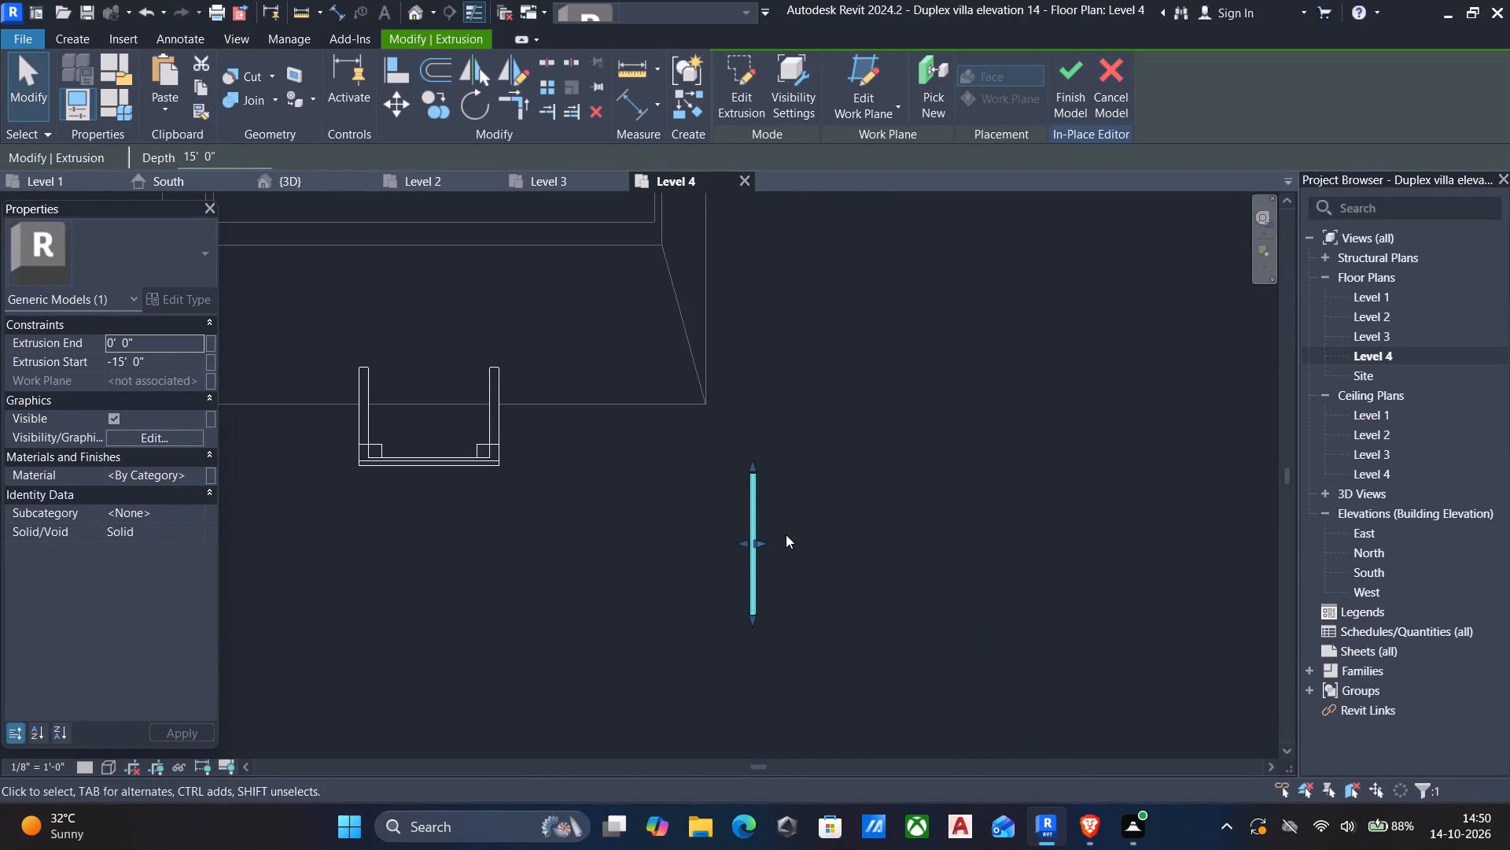
{"action": "key", "text": "Escape"}
{"action": "scroll", "coordinate": [749, 486], "scroll_direction": "up", "scroll_amount": 4}
{"action": "left_click_drag", "start_coordinate": [730, 461], "coordinate": [866, 708]}
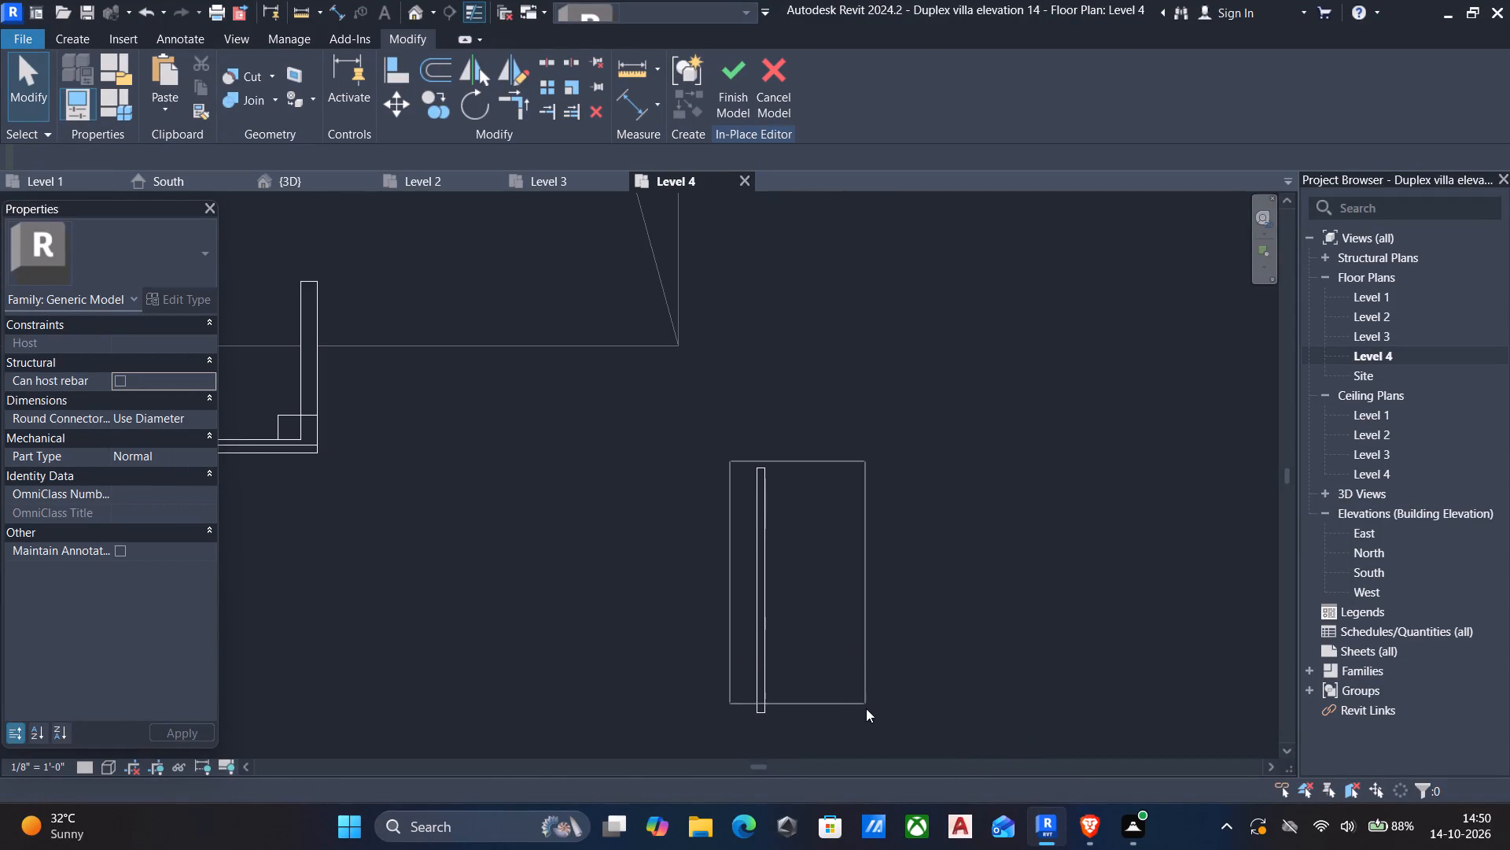
{"action": "left_click_drag", "start_coordinate": [866, 708], "coordinate": [869, 729]}
{"action": "type", "text": "mv"}
{"action": "scroll", "coordinate": [775, 712], "scroll_direction": "up", "scroll_amount": 10}
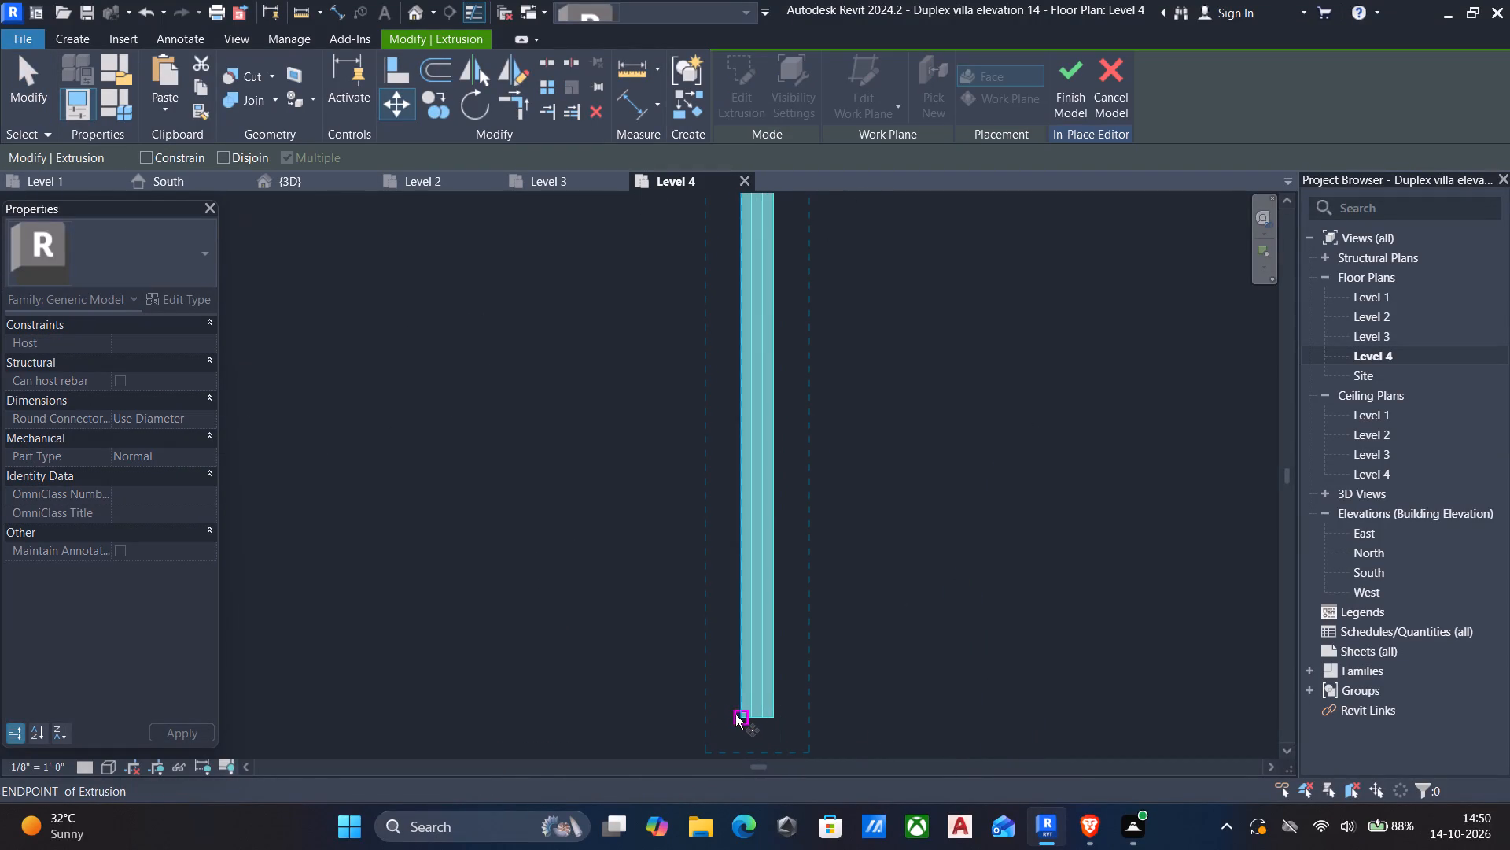
{"action": "left_click_drag", "start_coordinate": [735, 715], "coordinate": [730, 698]}
{"action": "scroll", "coordinate": [553, 460], "scroll_direction": "down", "scroll_amount": 4}
{"action": "middle_click_drag", "start_coordinate": [558, 470], "coordinate": [760, 627]}
{"action": "scroll", "coordinate": [517, 512], "scroll_direction": "down", "scroll_amount": 7}
{"action": "middle_click_drag", "start_coordinate": [515, 508], "coordinate": [646, 572]}
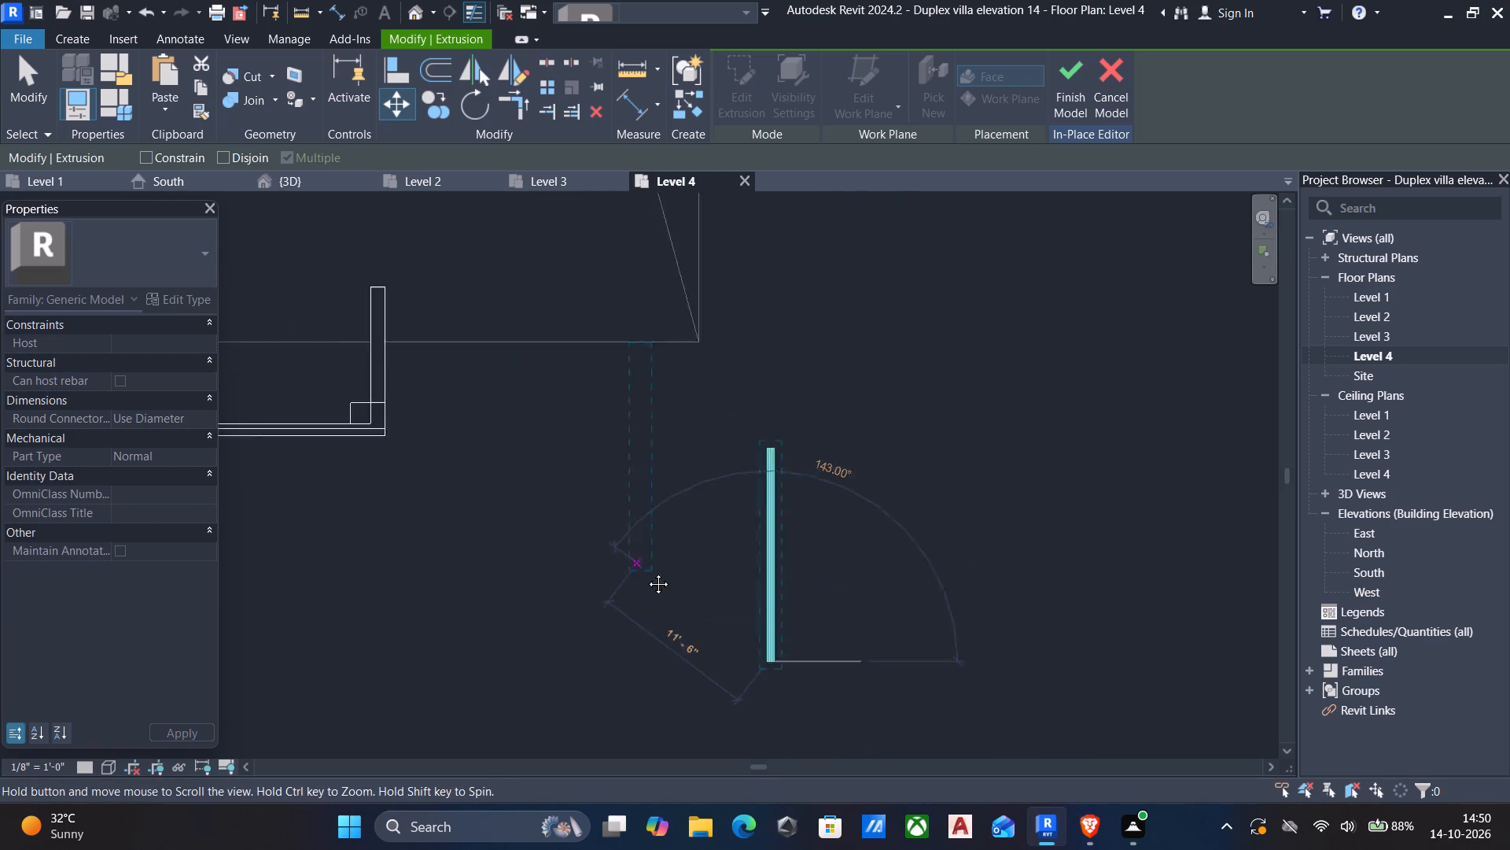
{"action": "middle_click_drag", "start_coordinate": [646, 572], "coordinate": [734, 634]}
{"action": "scroll", "coordinate": [296, 426], "scroll_direction": "up", "scroll_amount": 6}
{"action": "scroll", "coordinate": [703, 580], "scroll_direction": "up", "scroll_amount": 5}
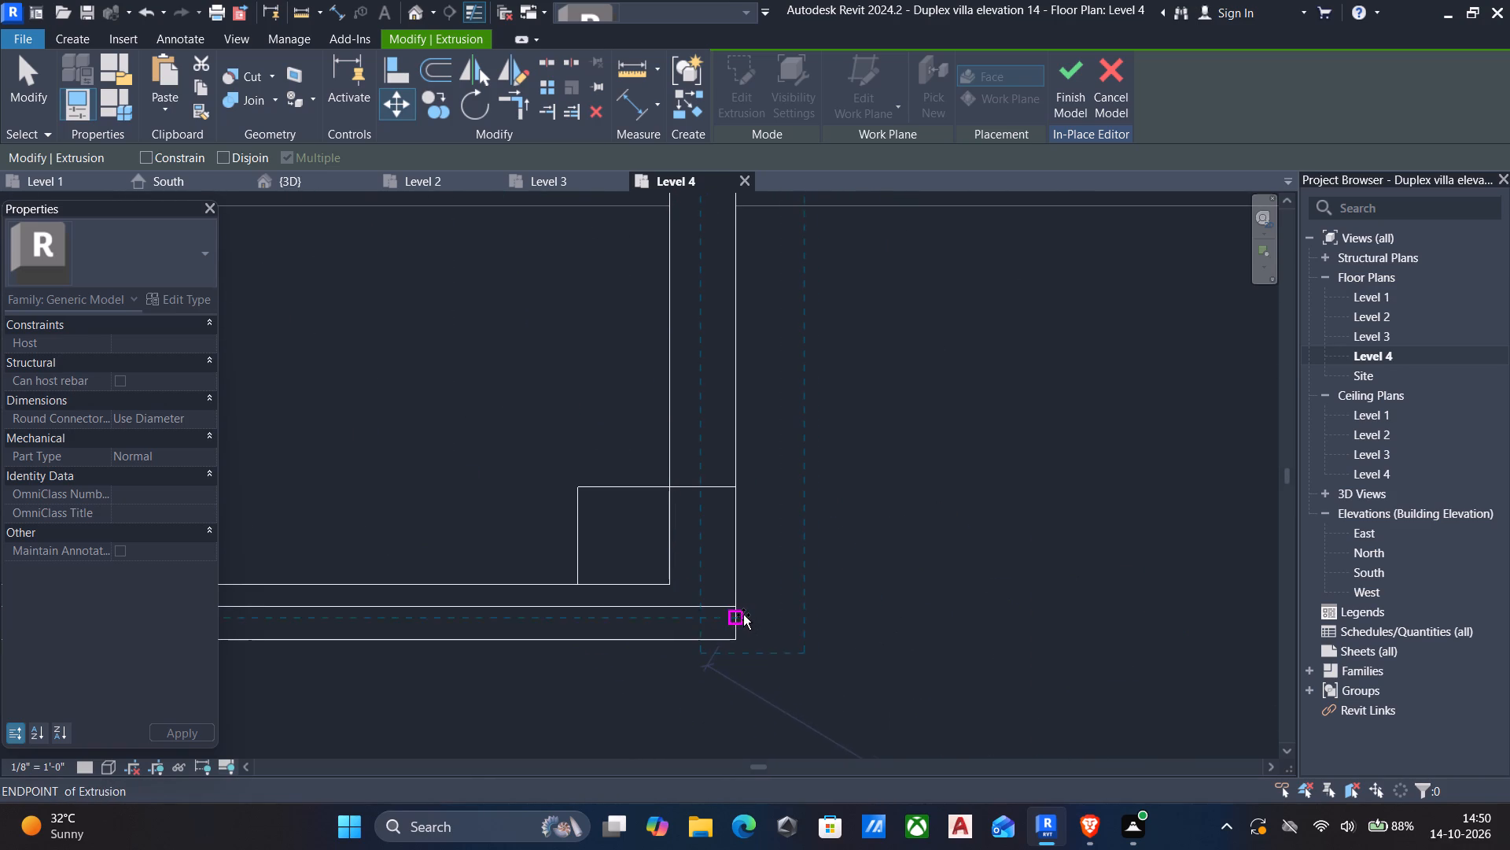
{"action": "left_click", "coordinate": [740, 610]}
{"action": "scroll", "coordinate": [781, 608], "scroll_direction": "down", "scroll_amount": 10}
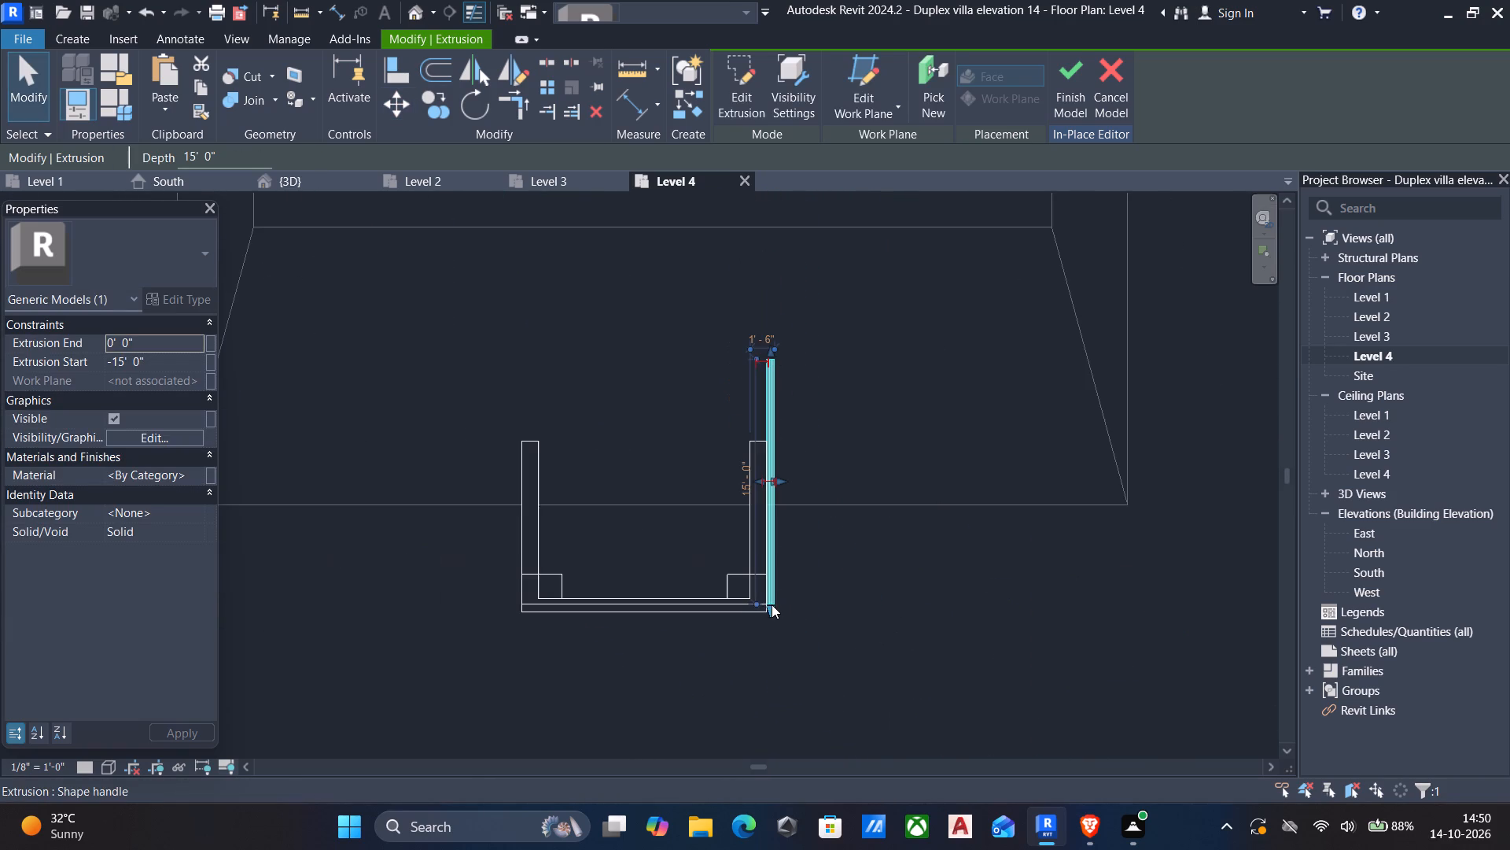
{"action": "key", "text": "Escape"}
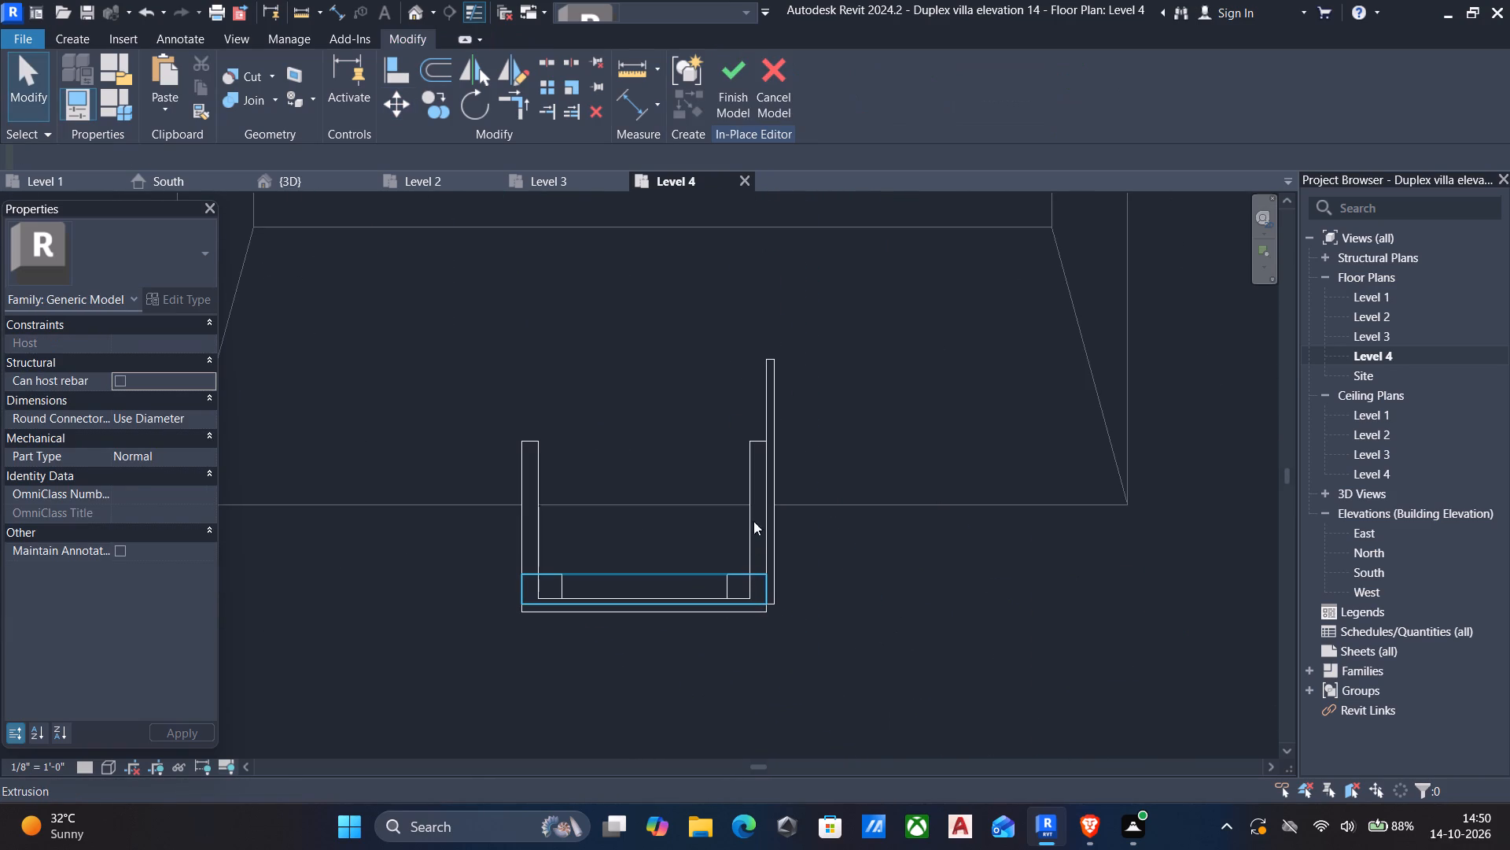
Mirror a copy of the right side moulding to the portal's left side about a vertical axis through the front's midpoint.
{"action": "left_click", "coordinate": [775, 396]}
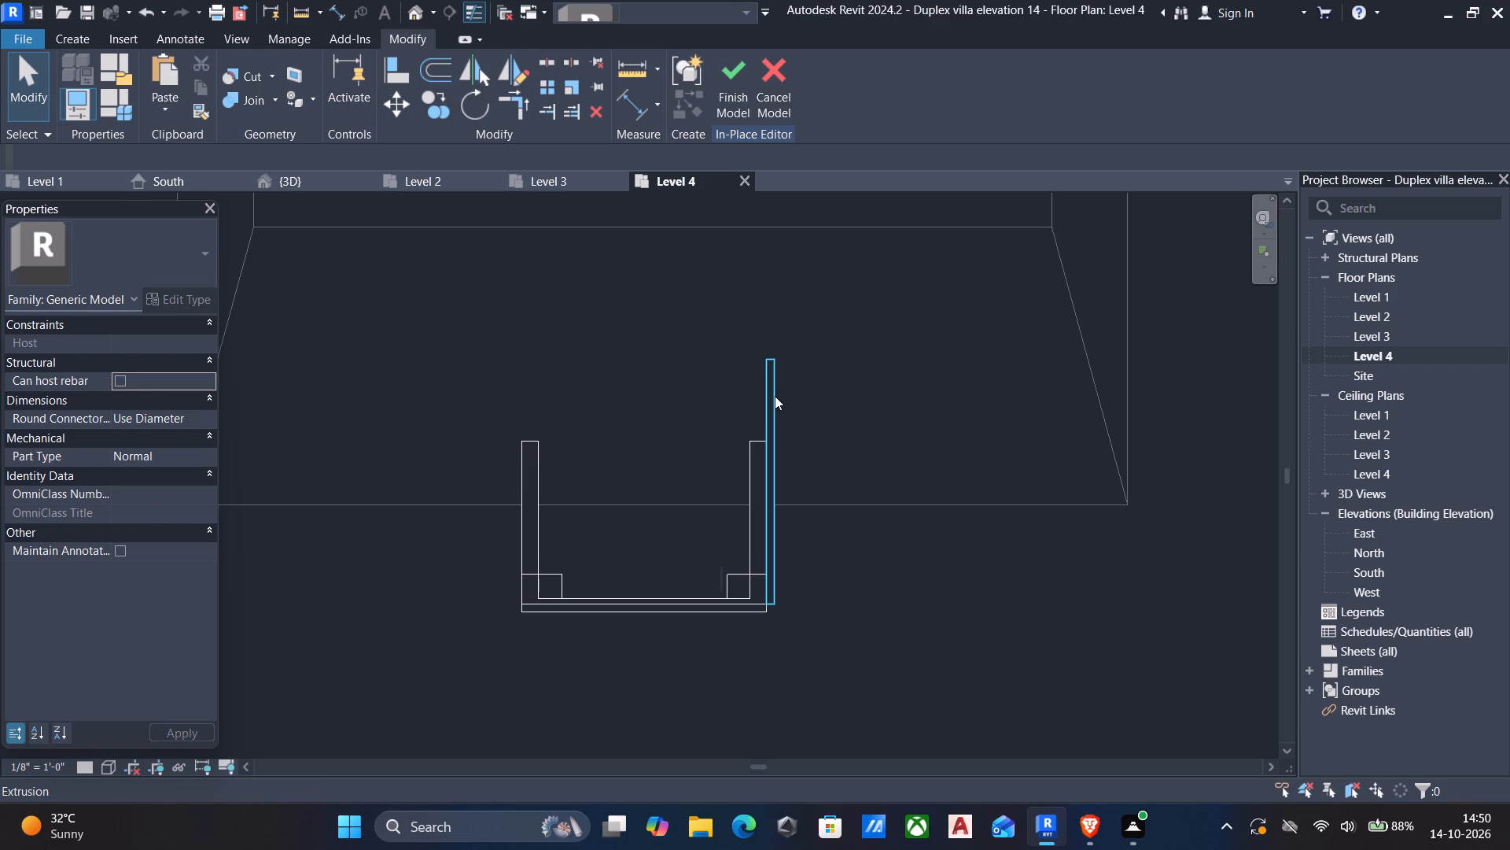
{"action": "type", "text": "dm"}
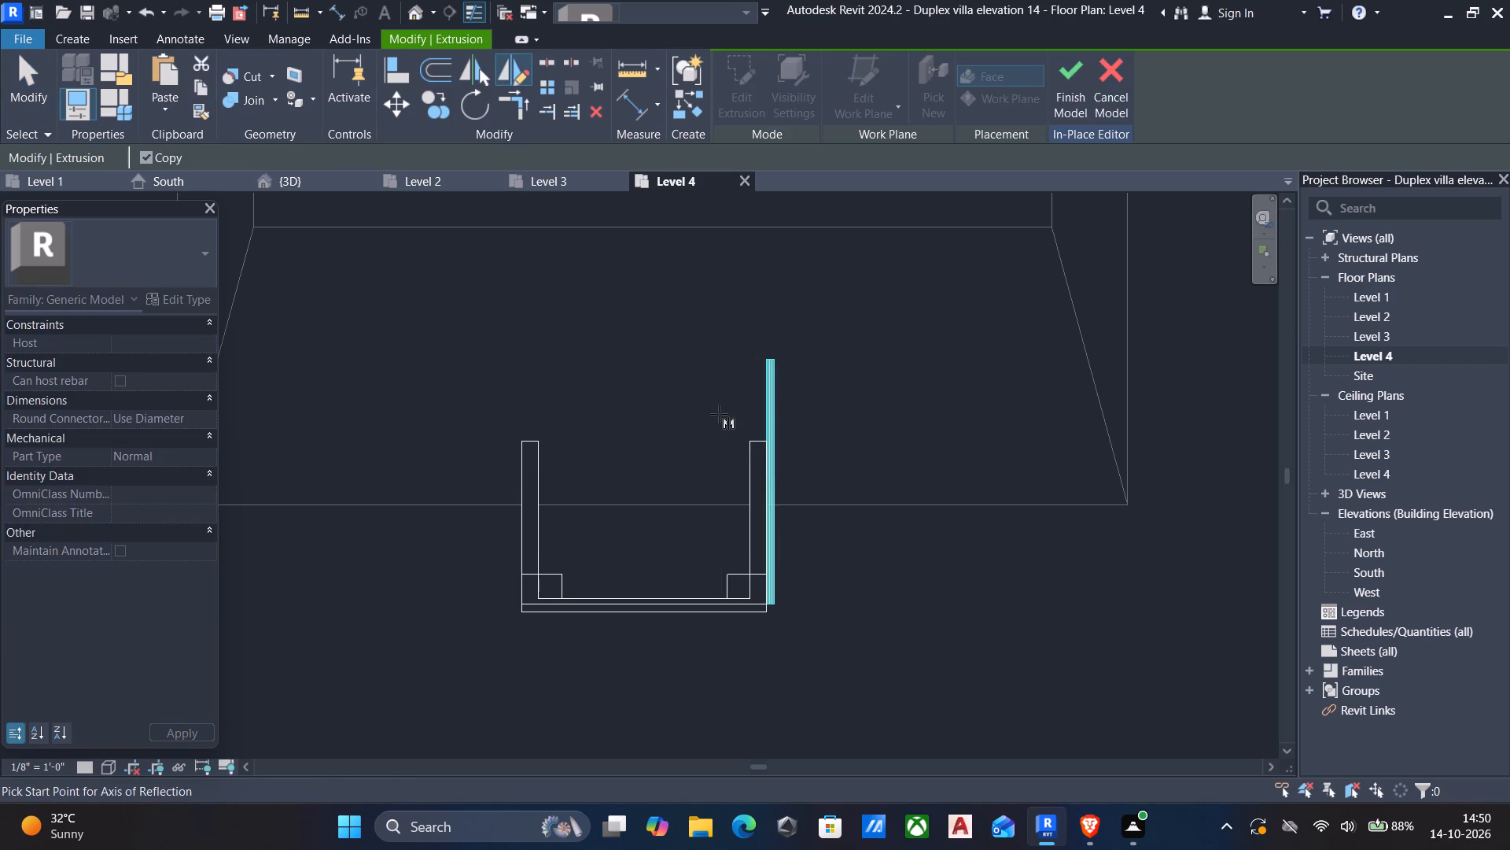
{"action": "left_click", "coordinate": [642, 609]}
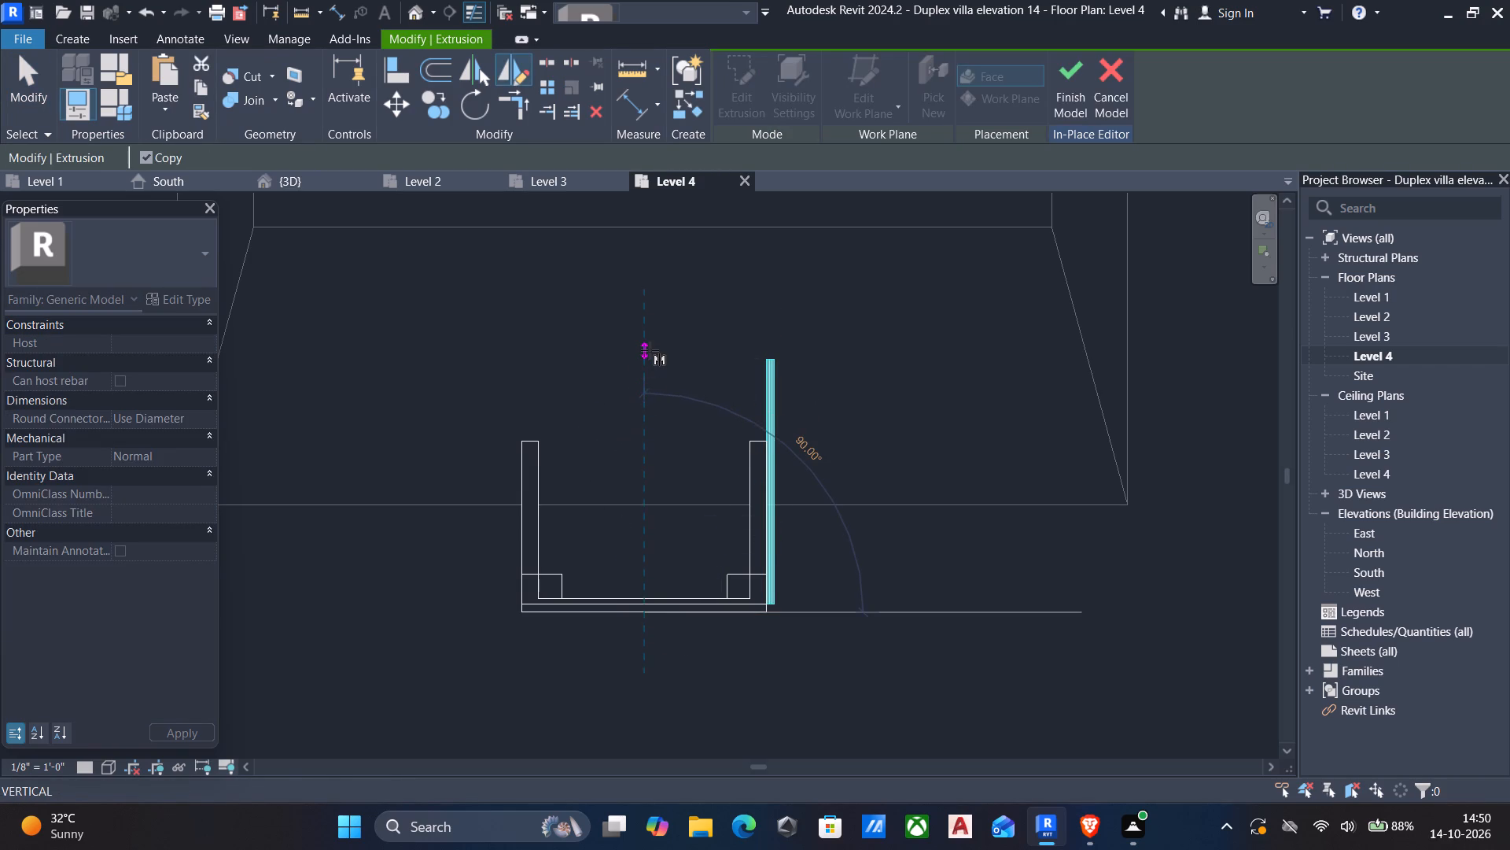
{"action": "left_click", "coordinate": [650, 350]}
{"action": "key", "text": "Escape"}
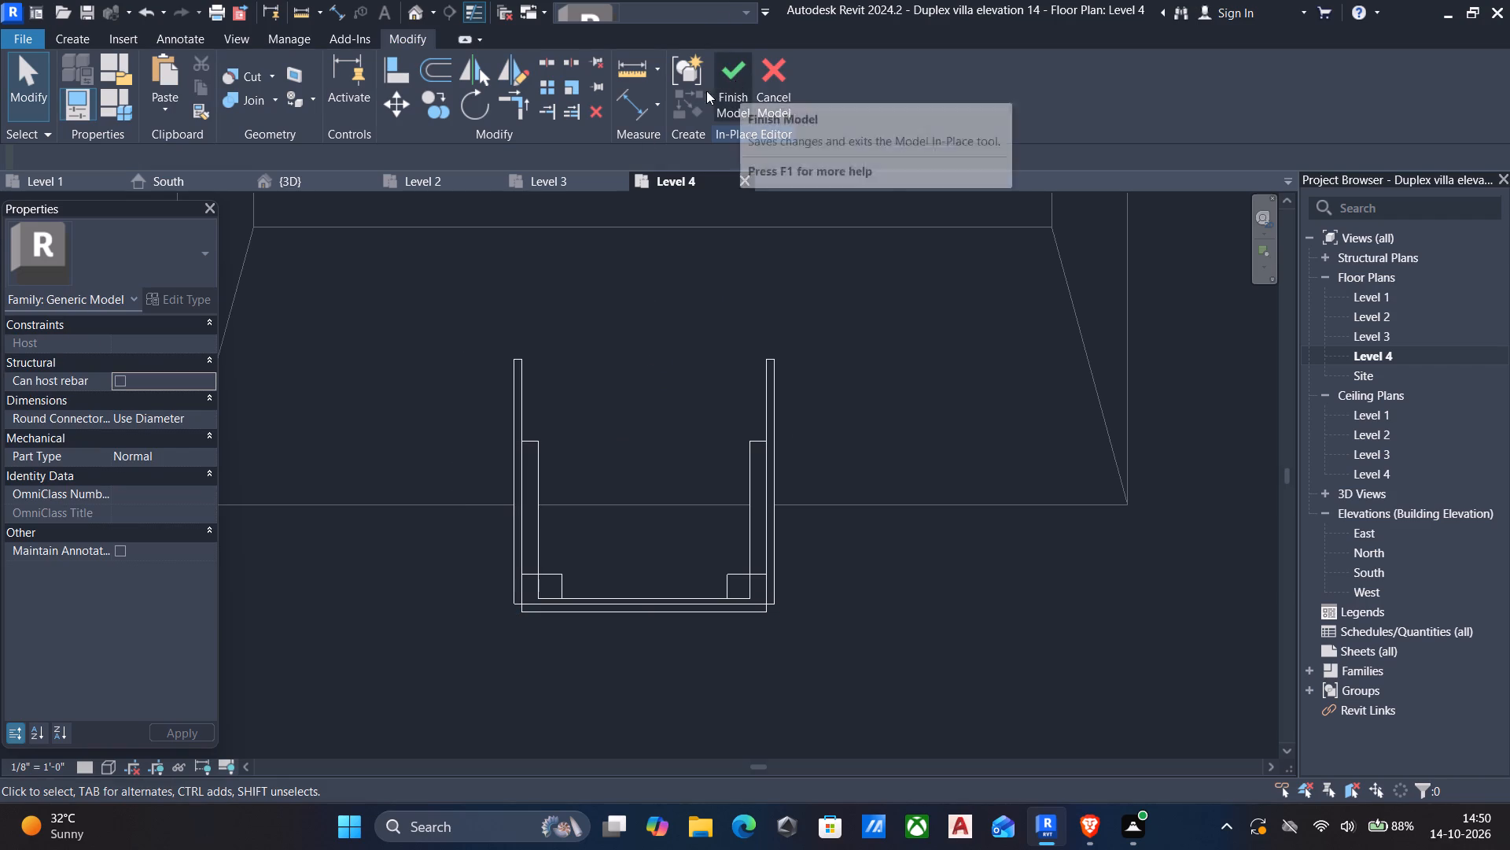
In the 3D view, align the right side moulding's back end with the back end face of the portal's right wall.
{"action": "left_click", "coordinate": [411, 9]}
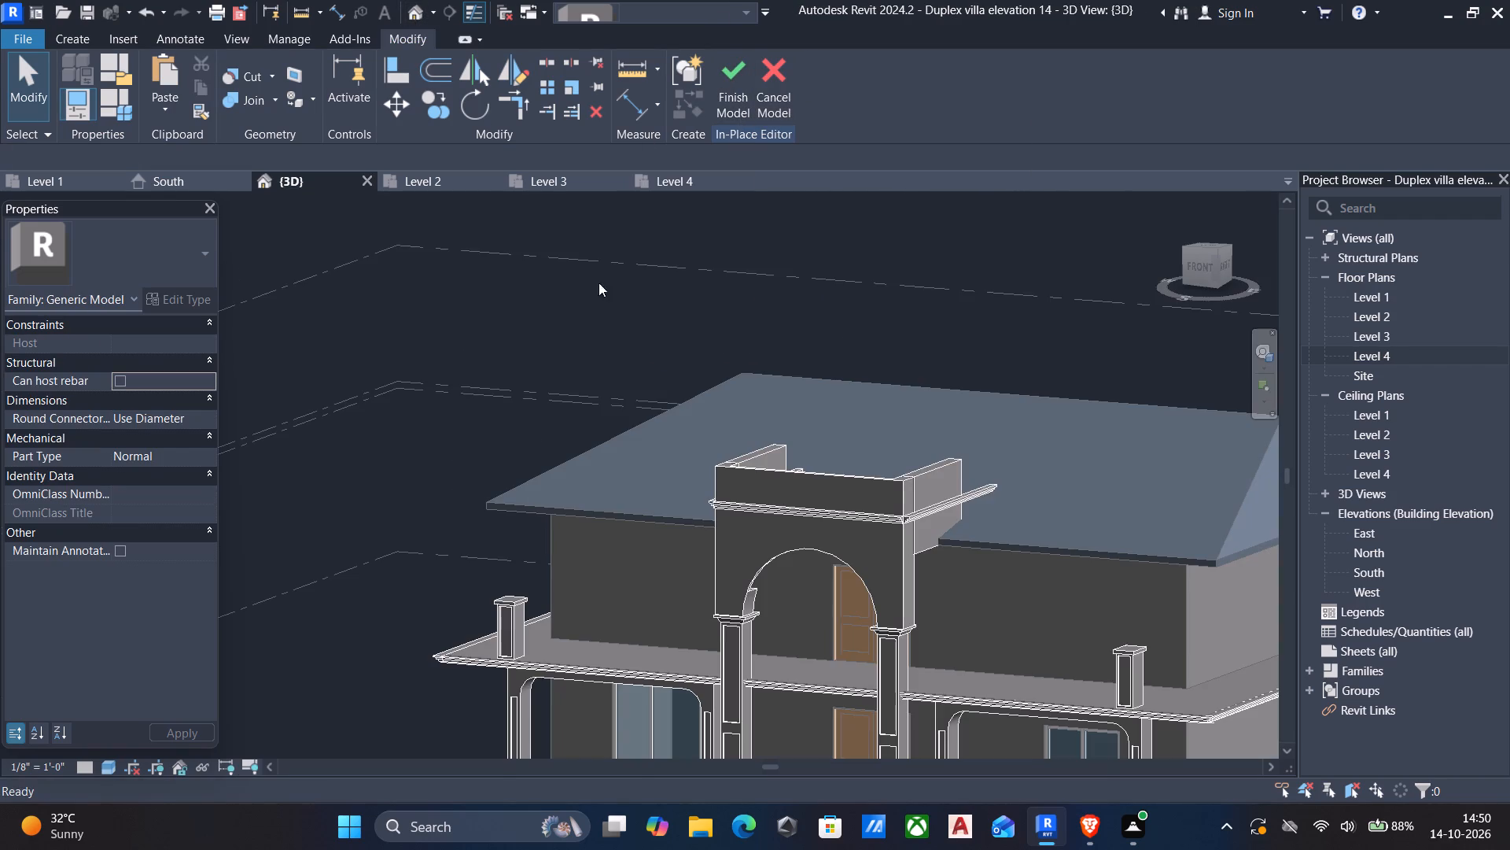
{"action": "middle_click_drag", "start_coordinate": [957, 515], "coordinate": [868, 501], "text": "shift"}
{"action": "scroll", "coordinate": [906, 530], "scroll_direction": "up", "scroll_amount": 10}
{"action": "scroll", "coordinate": [654, 524], "scroll_direction": "down", "scroll_amount": 5}
{"action": "middle_click_drag", "start_coordinate": [902, 481], "coordinate": [738, 507]}
{"action": "scroll", "coordinate": [718, 508], "scroll_direction": "down", "scroll_amount": 2}
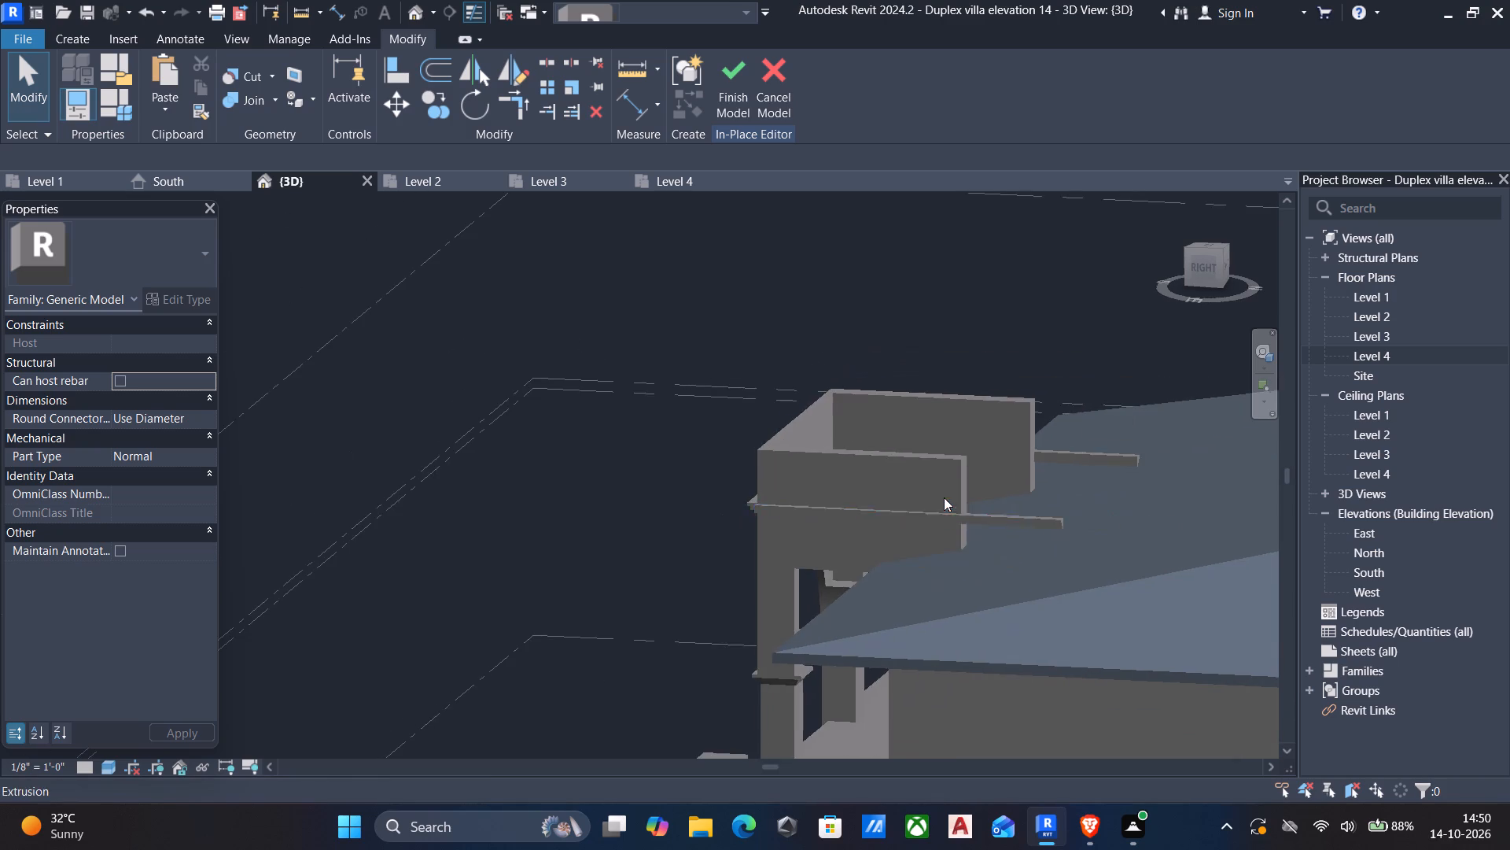
{"action": "middle_click_drag", "start_coordinate": [960, 486], "coordinate": [888, 456]}
{"action": "scroll", "coordinate": [894, 458], "scroll_direction": "up", "scroll_amount": 4}
{"action": "type", "text": "al"}
{"action": "left_click", "coordinate": [892, 455]}
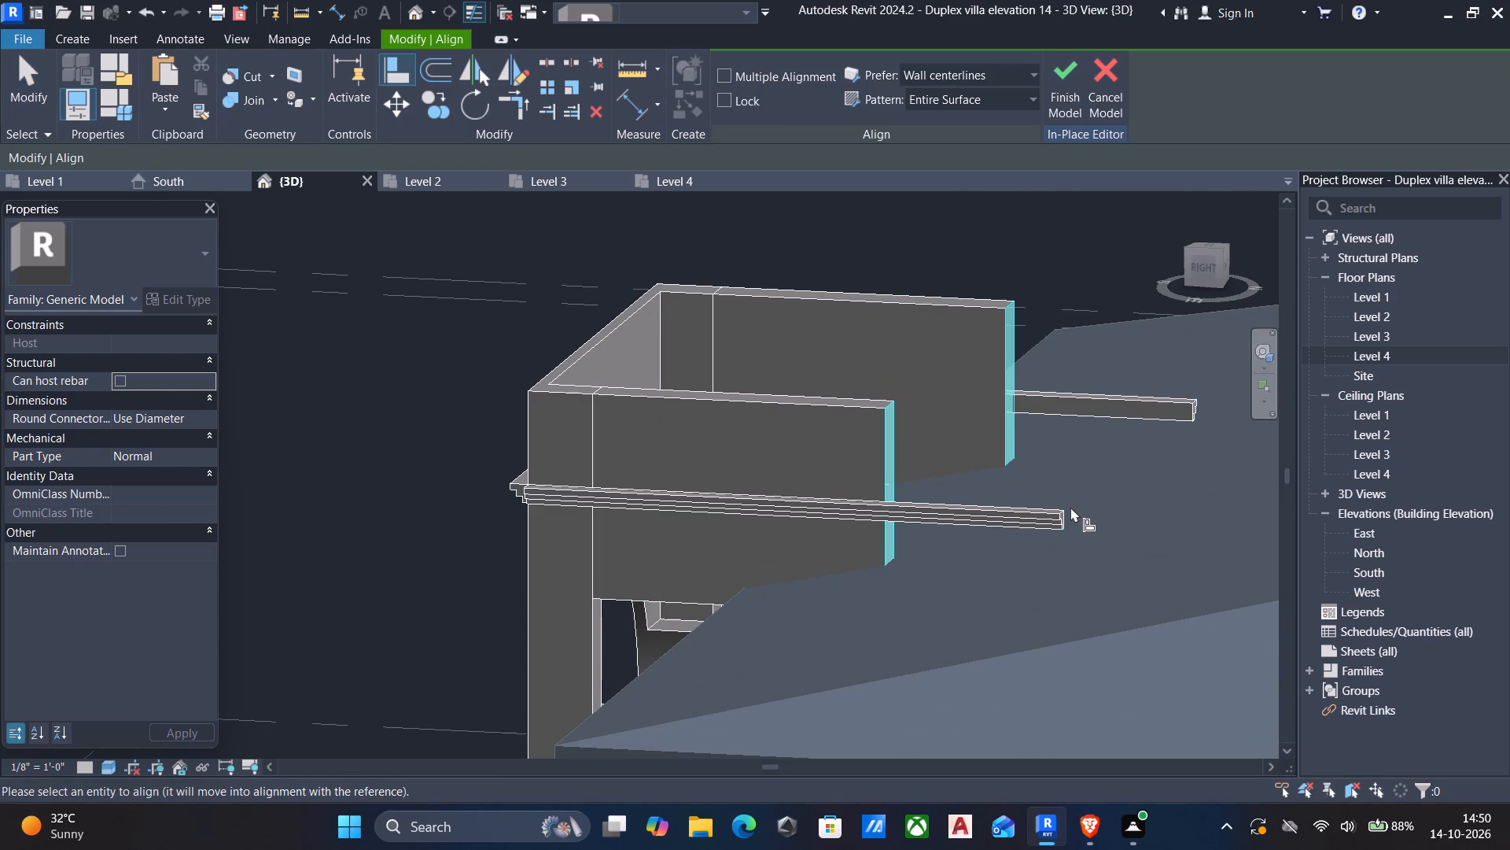
{"action": "left_click", "coordinate": [1069, 508]}
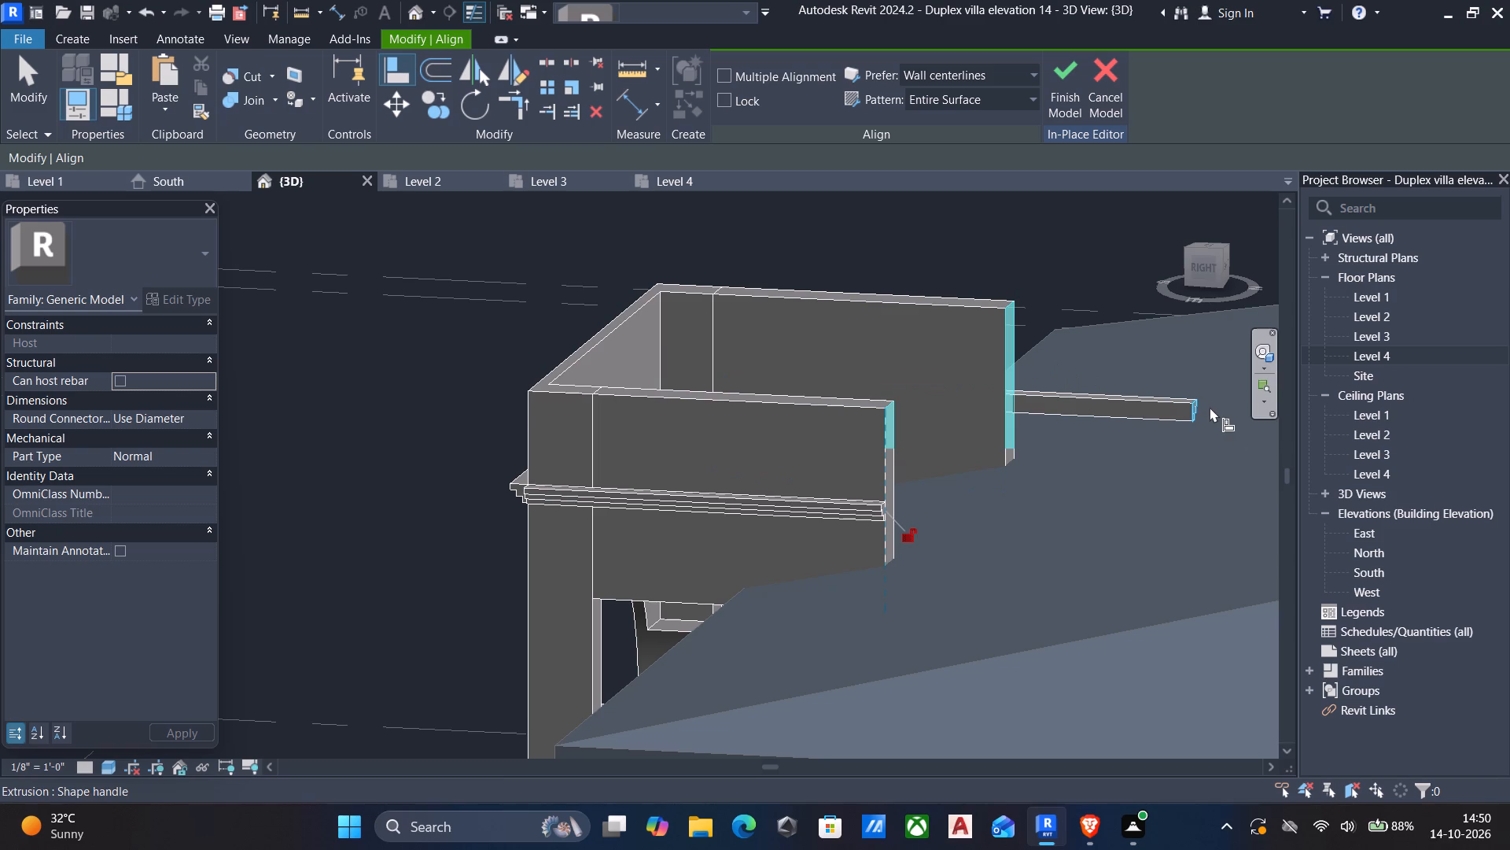
Align the left side moulding's back end with the back end face of the portal's left wall.
{"action": "left_click", "coordinate": [1014, 362]}
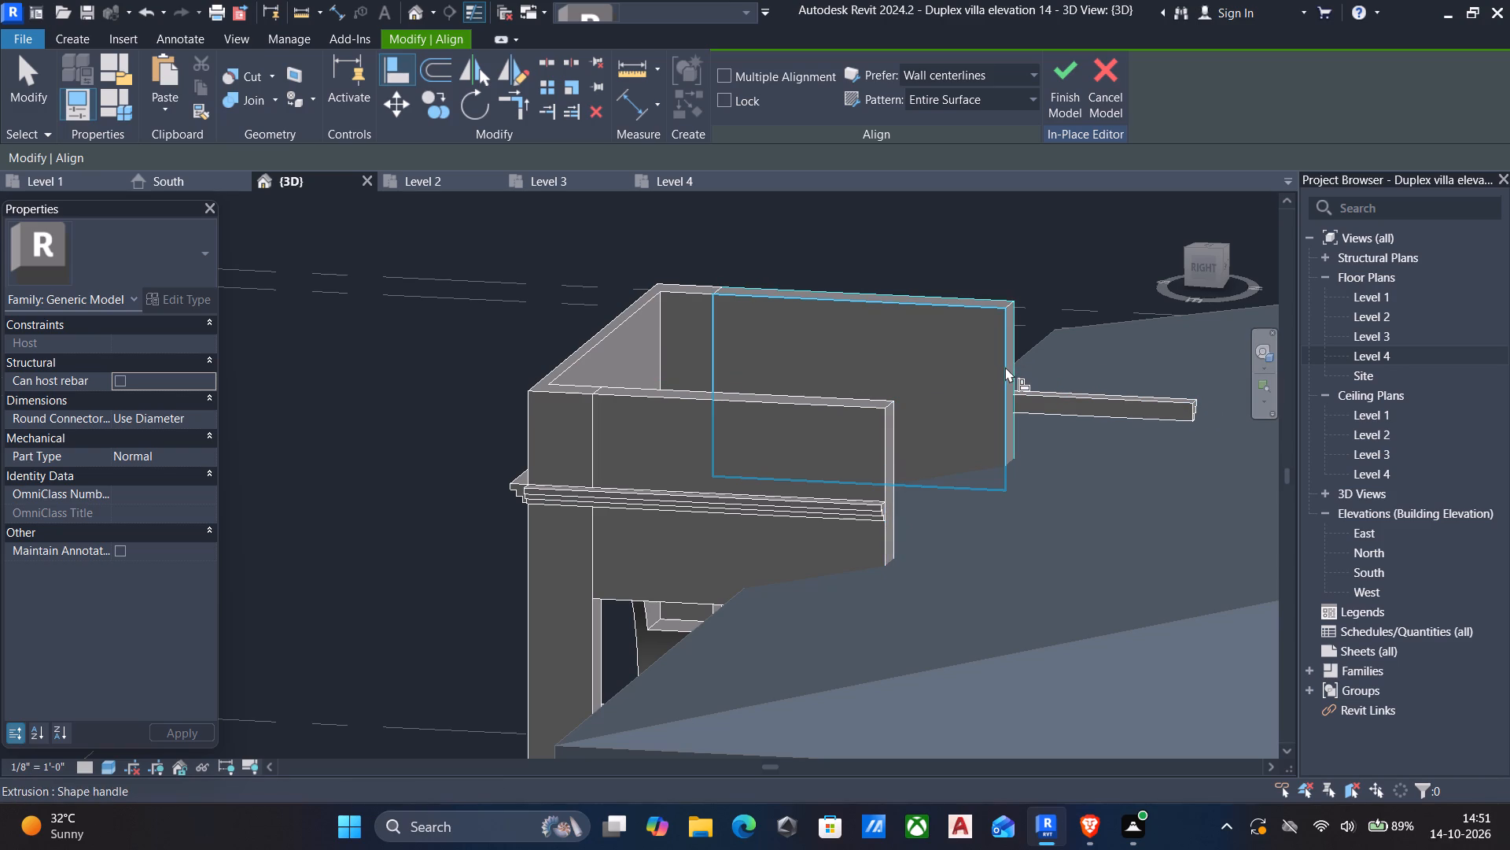
{"action": "scroll", "coordinate": [1005, 367], "scroll_direction": "up", "scroll_amount": 3}
{"action": "key", "text": "Escape"}
{"action": "type", "text": "al"}
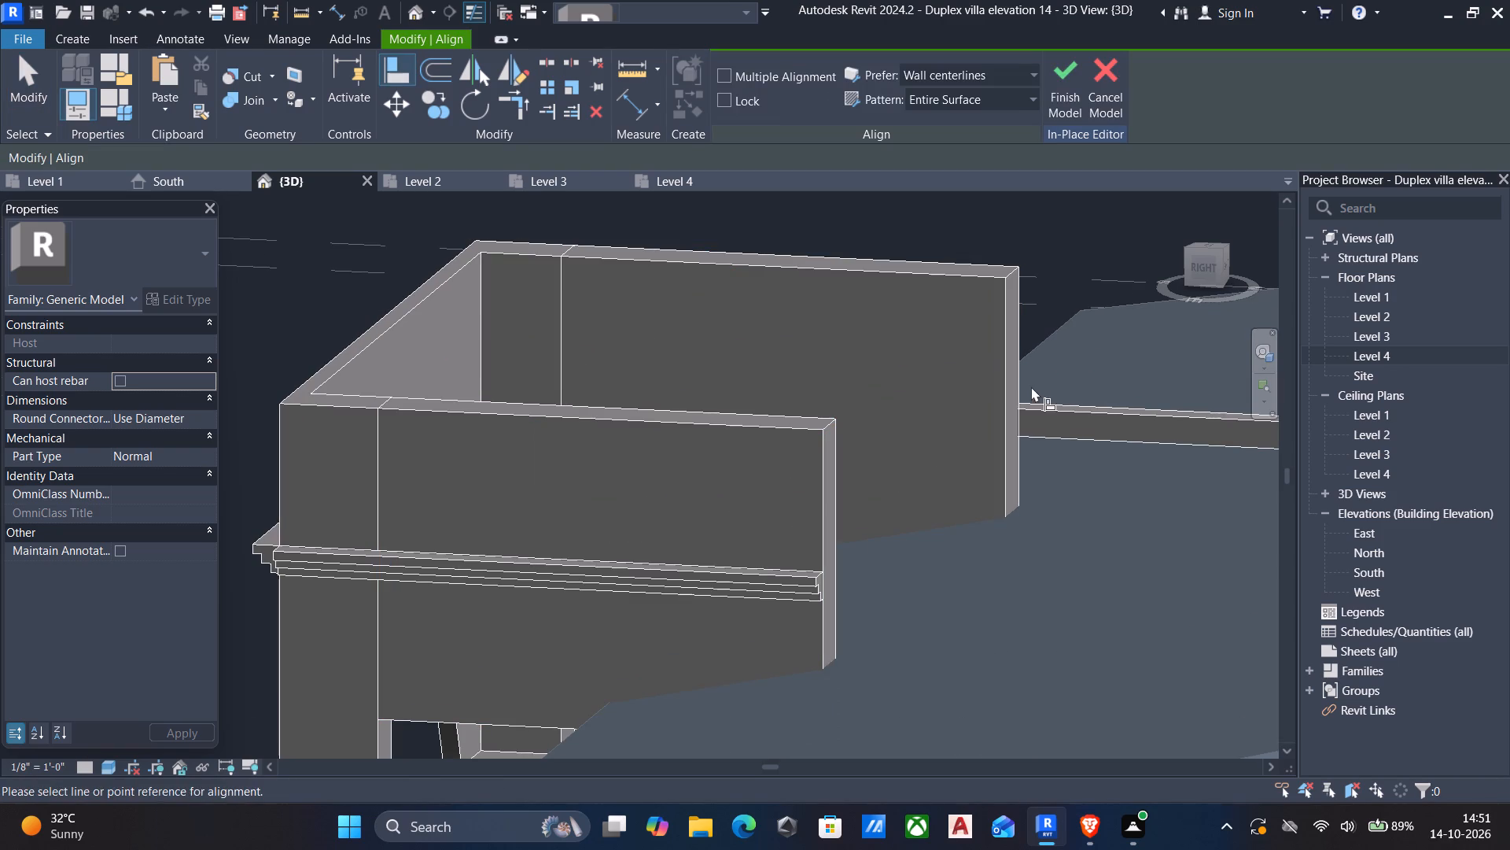
{"action": "left_click", "coordinate": [1011, 375]}
{"action": "scroll", "coordinate": [1029, 410], "scroll_direction": "down", "scroll_amount": 4}
{"action": "middle_click_drag", "start_coordinate": [1016, 412], "coordinate": [865, 410]}
{"action": "scroll", "coordinate": [1066, 408], "scroll_direction": "up", "scroll_amount": 3}
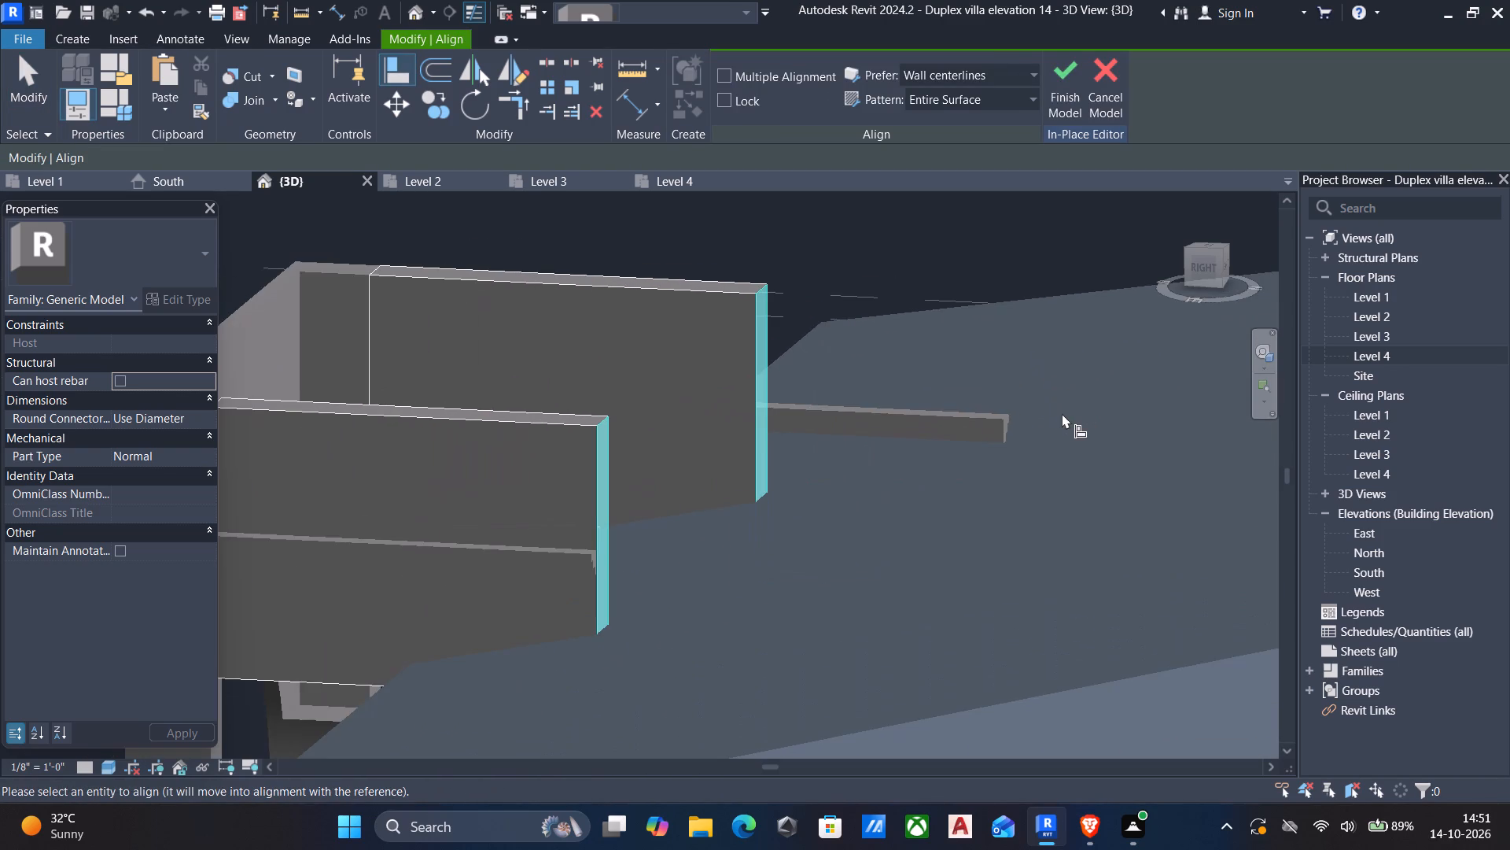
{"action": "left_click", "coordinate": [1009, 423], "text": "ctrl"}
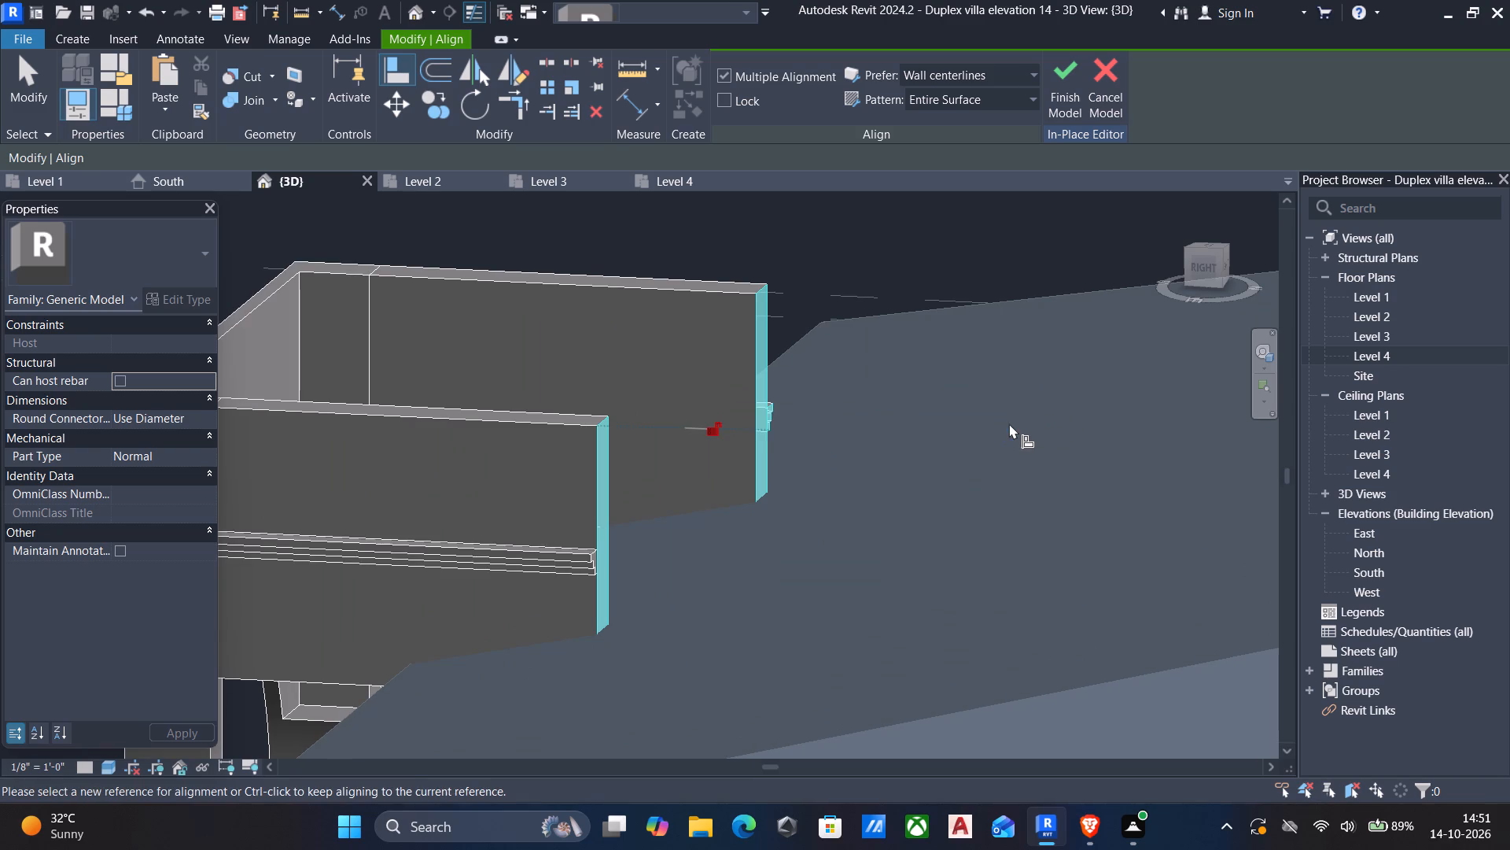
{"action": "scroll", "coordinate": [930, 447], "scroll_direction": "down", "scroll_amount": 5}
{"action": "key", "text": "Escape"}
{"action": "scroll", "coordinate": [908, 501], "scroll_direction": "down", "scroll_amount": 5}
{"action": "key", "text": "Escape"}
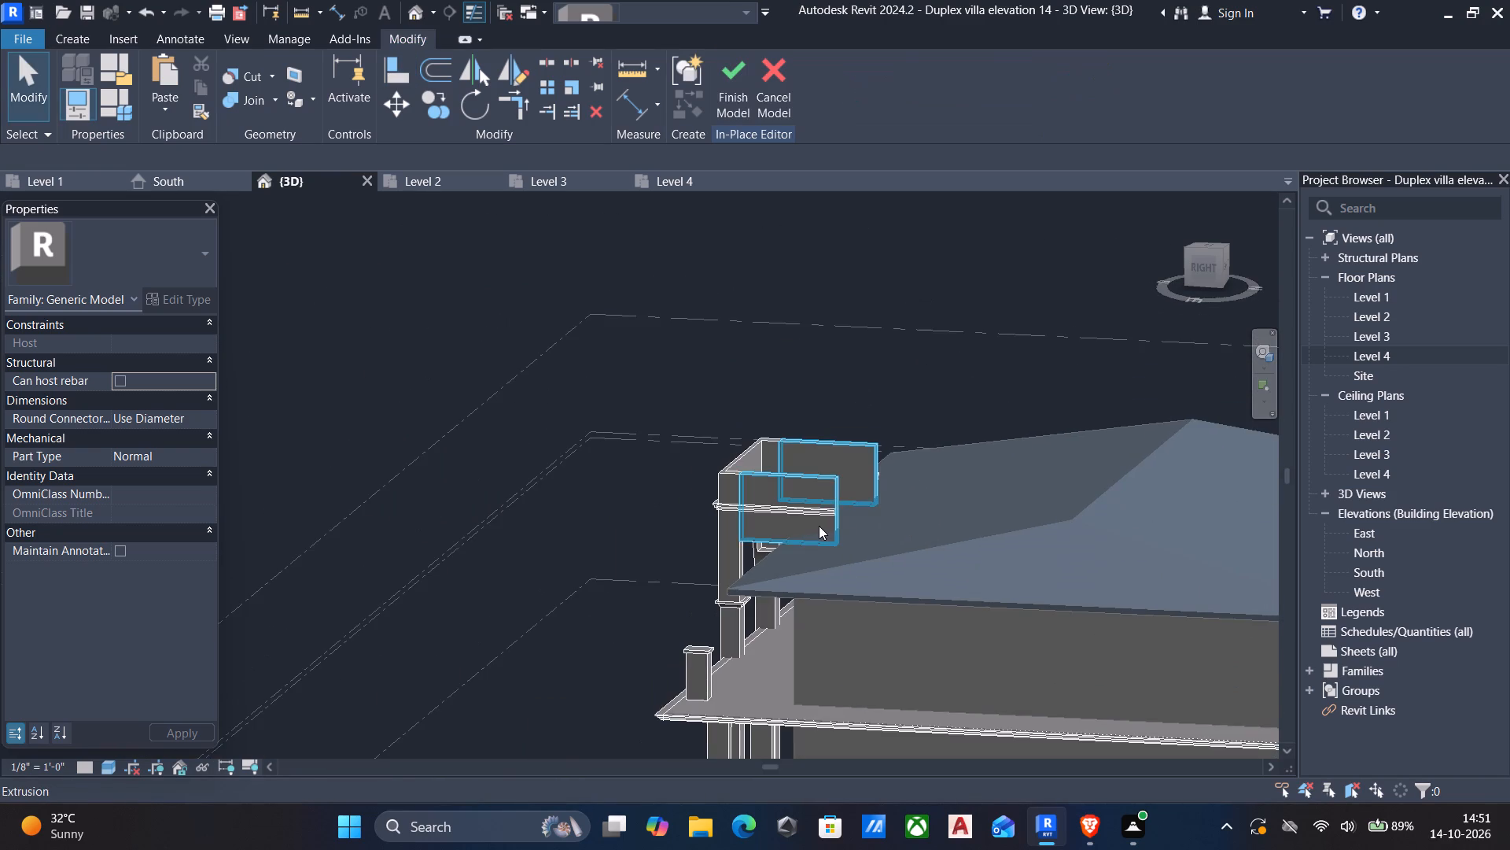
Stretch the front moulding past the portal's right corner, to an extrusion end of about 3' 1 1/2".
{"action": "middle_click_drag", "start_coordinate": [815, 526], "coordinate": [729, 545], "text": "shift"}
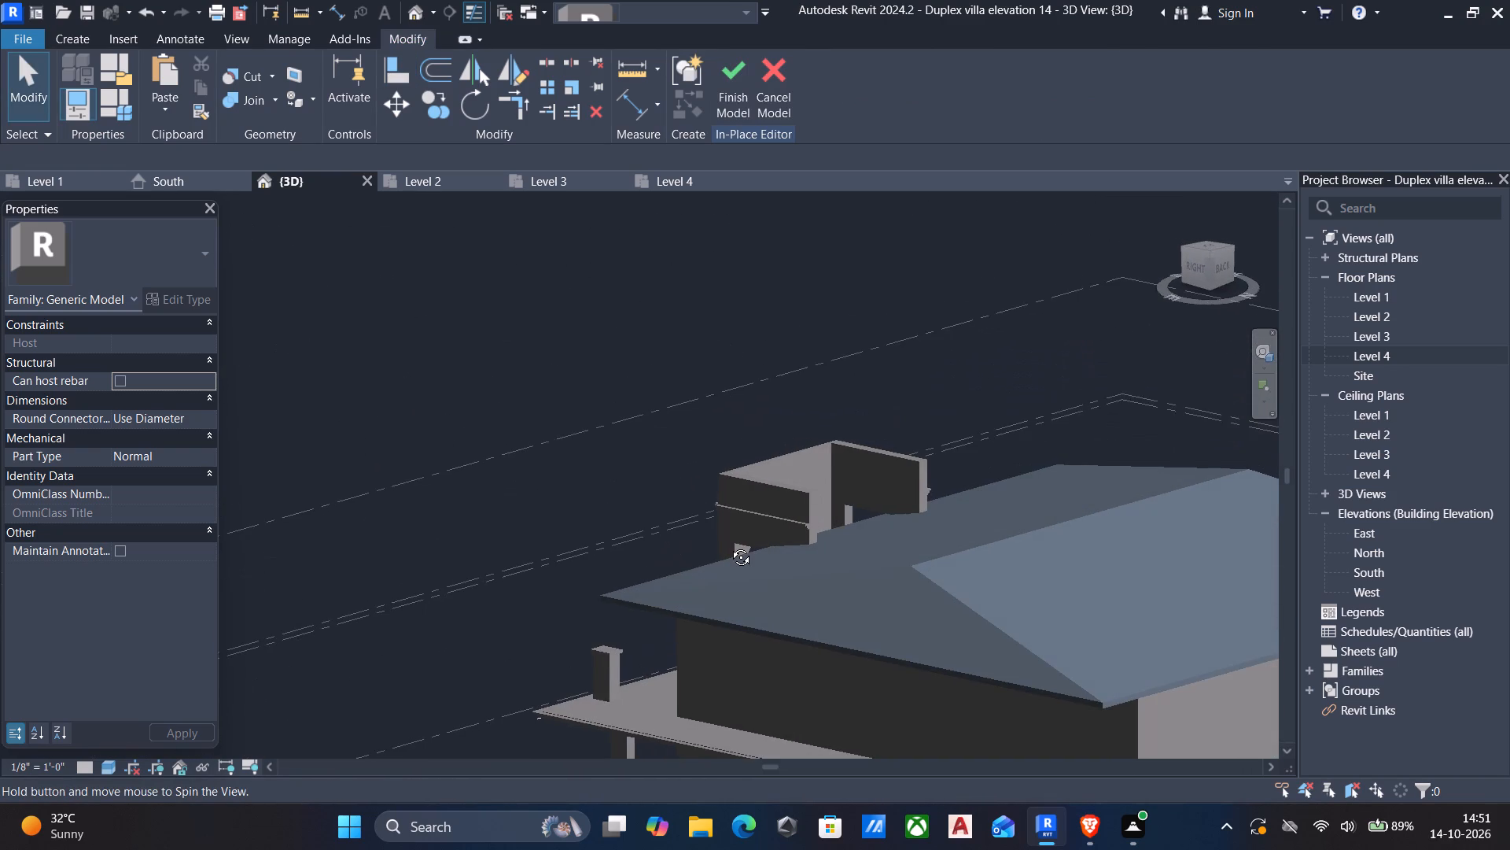
{"action": "middle_click_drag", "start_coordinate": [729, 545], "coordinate": [865, 588], "text": "shift"}
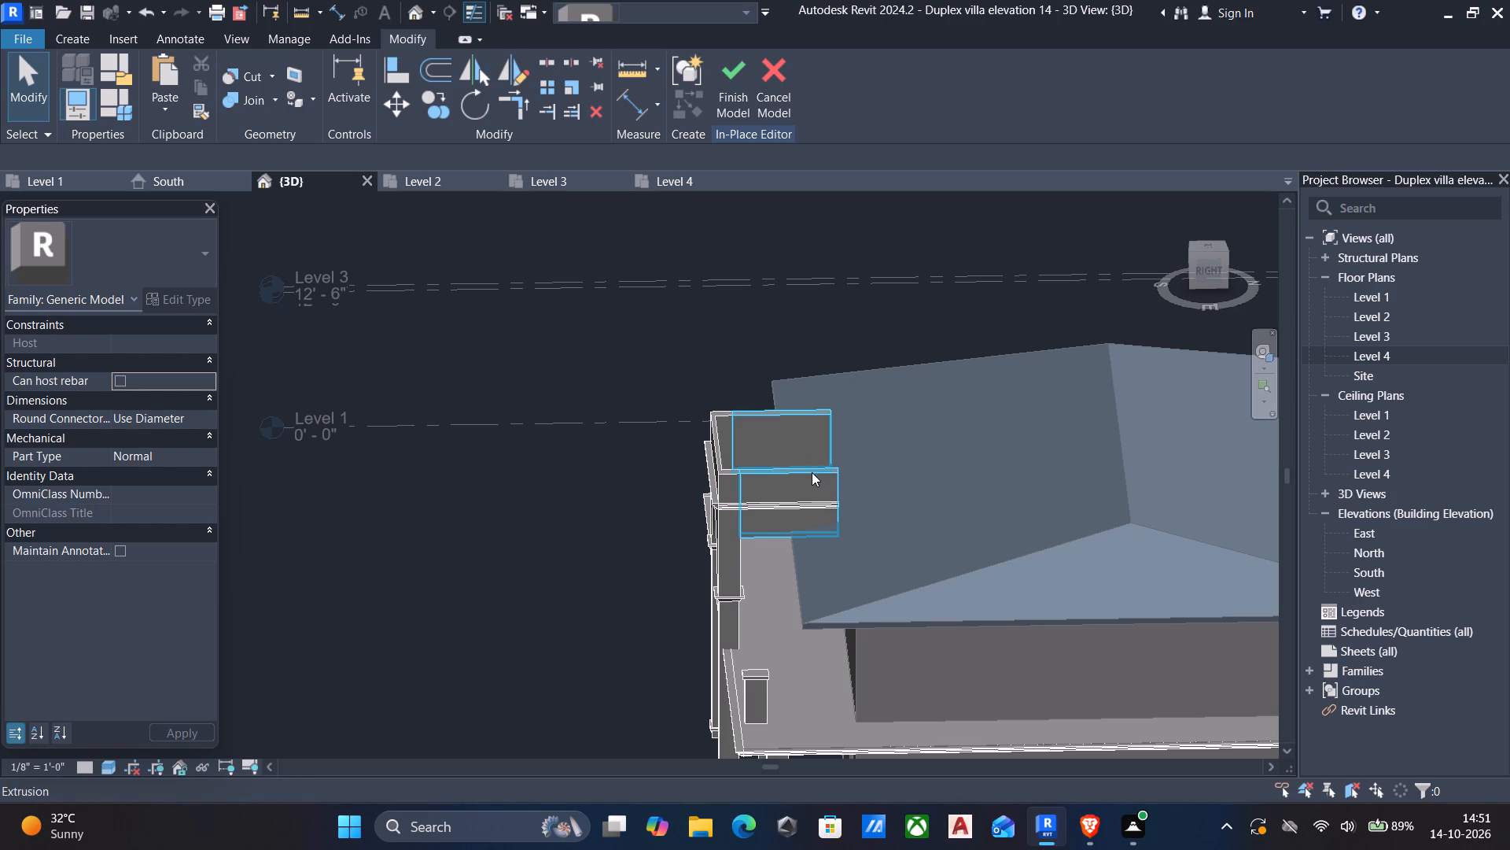
{"action": "middle_click_drag", "start_coordinate": [812, 497], "coordinate": [991, 559], "text": "shift"}
{"action": "scroll", "coordinate": [812, 497], "scroll_direction": "down", "scroll_amount": 1, "text": "shift"}
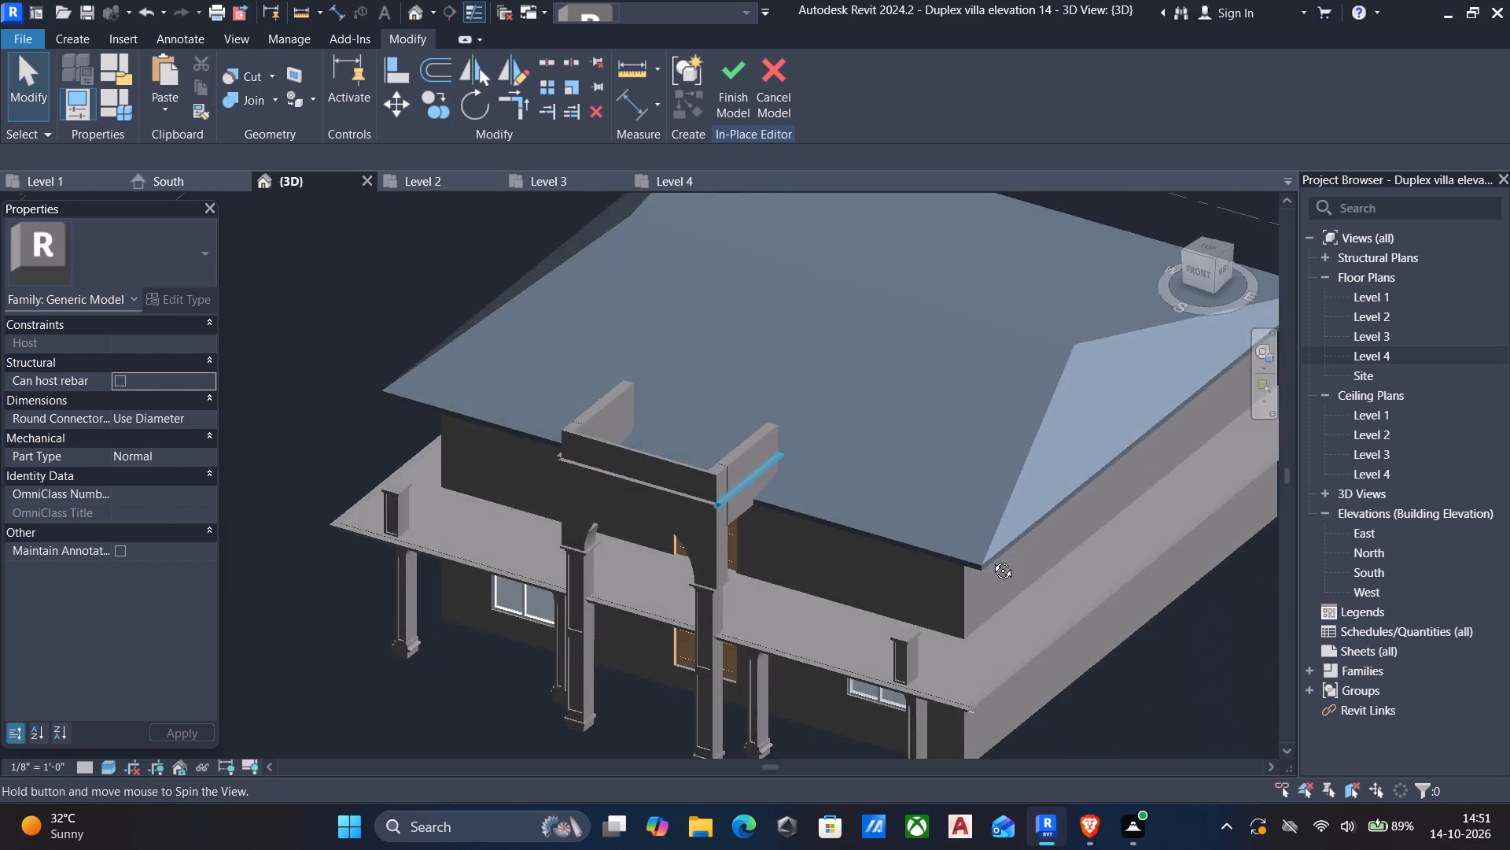
{"action": "middle_click_drag", "start_coordinate": [991, 559], "coordinate": [1131, 438], "text": "shift"}
{"action": "scroll", "coordinate": [691, 538], "scroll_direction": "up", "scroll_amount": 5}
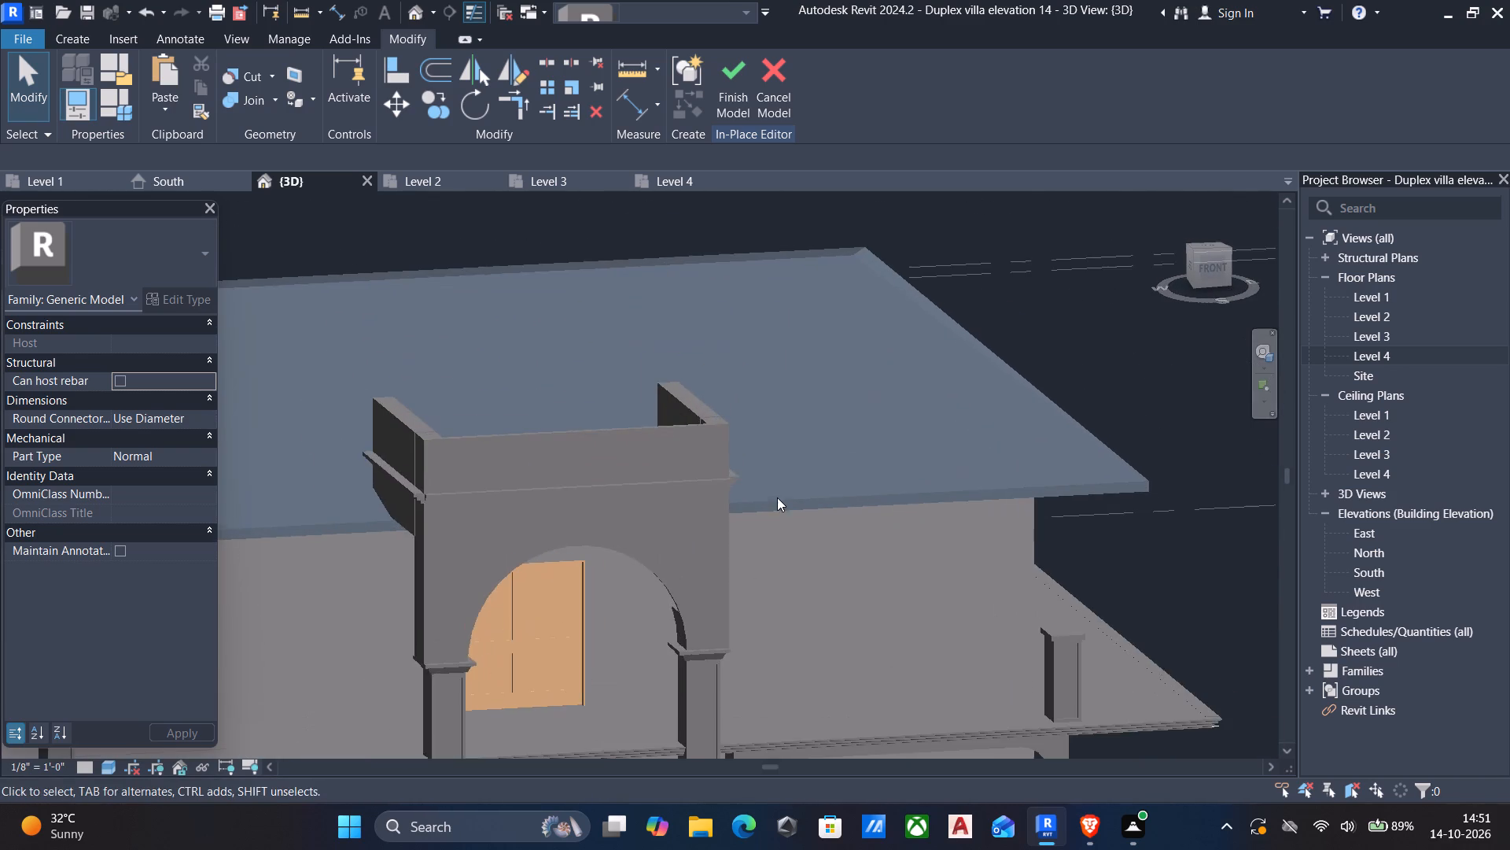
{"action": "middle_click_drag", "start_coordinate": [777, 497], "coordinate": [530, 466], "text": "shift"}
{"action": "scroll", "coordinate": [702, 465], "scroll_direction": "up", "scroll_amount": 5}
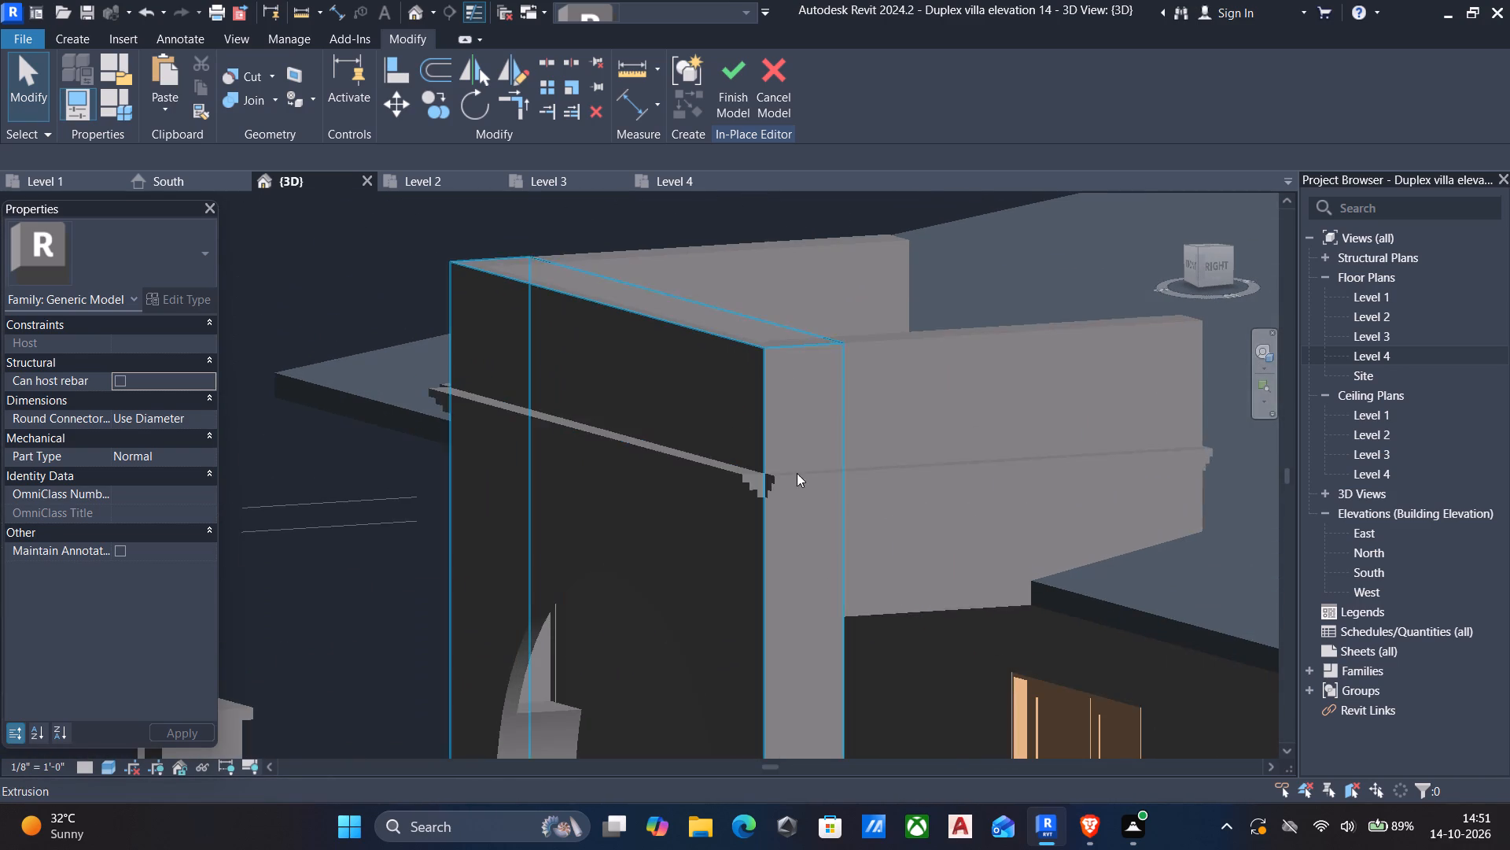
{"action": "left_click", "coordinate": [736, 475]}
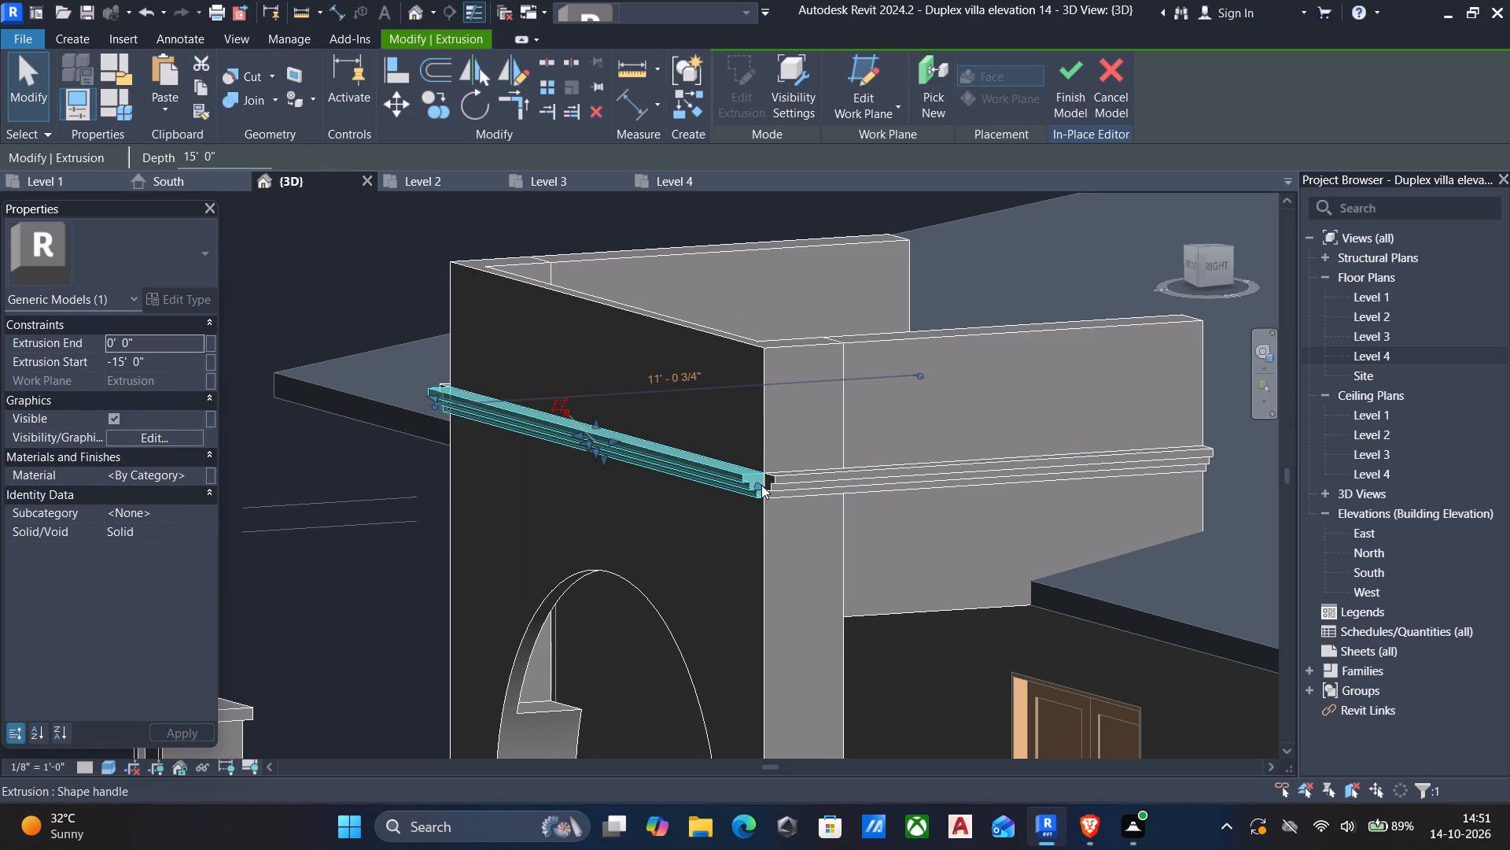
{"action": "left_click_drag", "start_coordinate": [759, 485], "coordinate": [815, 519]}
{"action": "middle_click_drag", "start_coordinate": [573, 486], "coordinate": [570, 497], "text": "shift"}
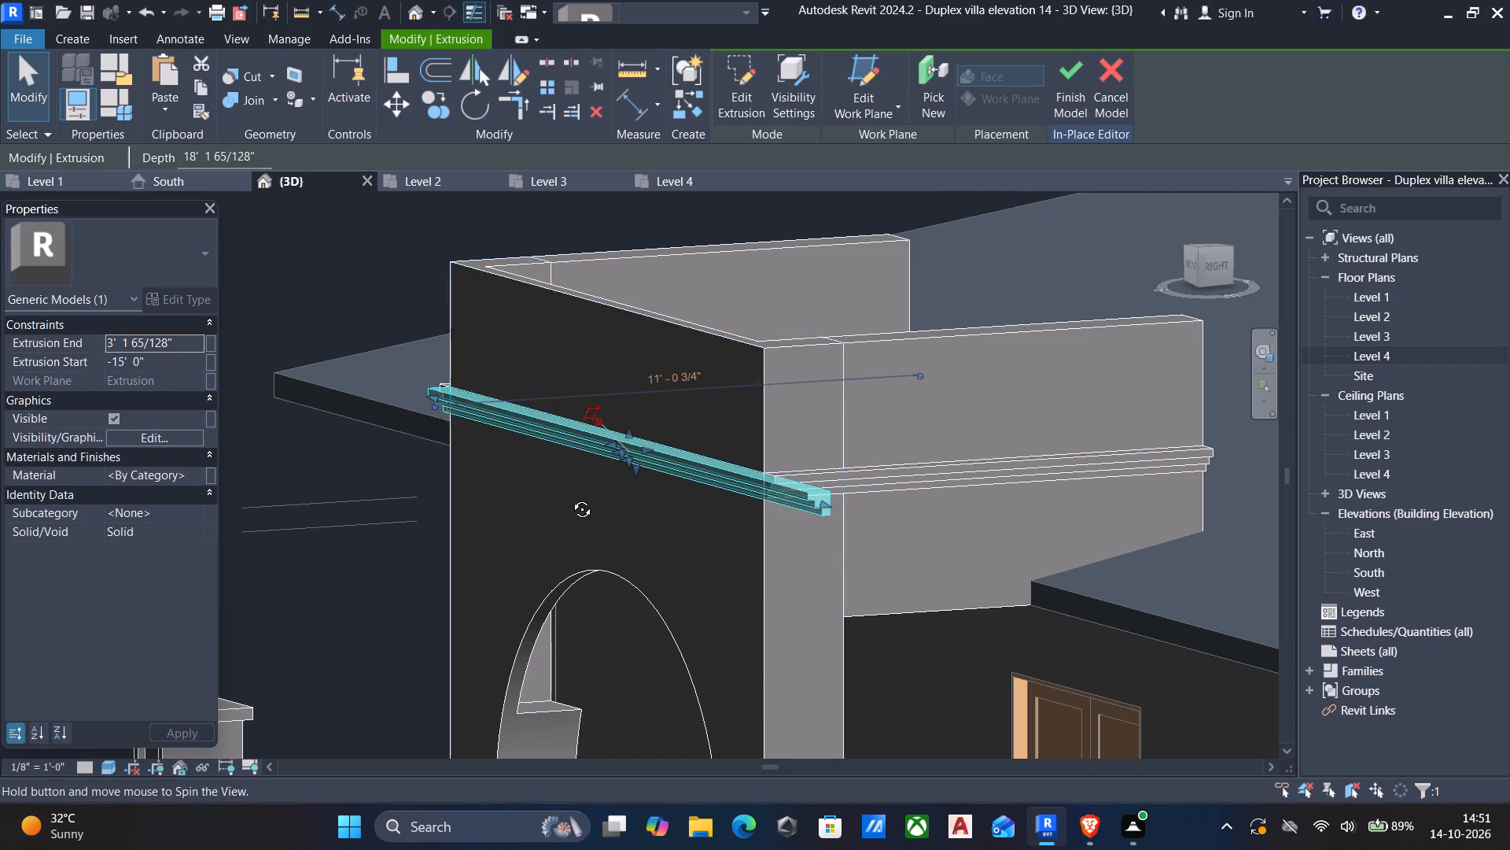
Stretch the front moulding past the portal's left corner, to an extrusion start of about -18' 10 3/4".
{"action": "middle_click_drag", "start_coordinate": [570, 497], "coordinate": [1011, 511], "text": "shift"}
{"action": "middle_click_drag", "start_coordinate": [899, 514], "coordinate": [950, 534], "text": "shift"}
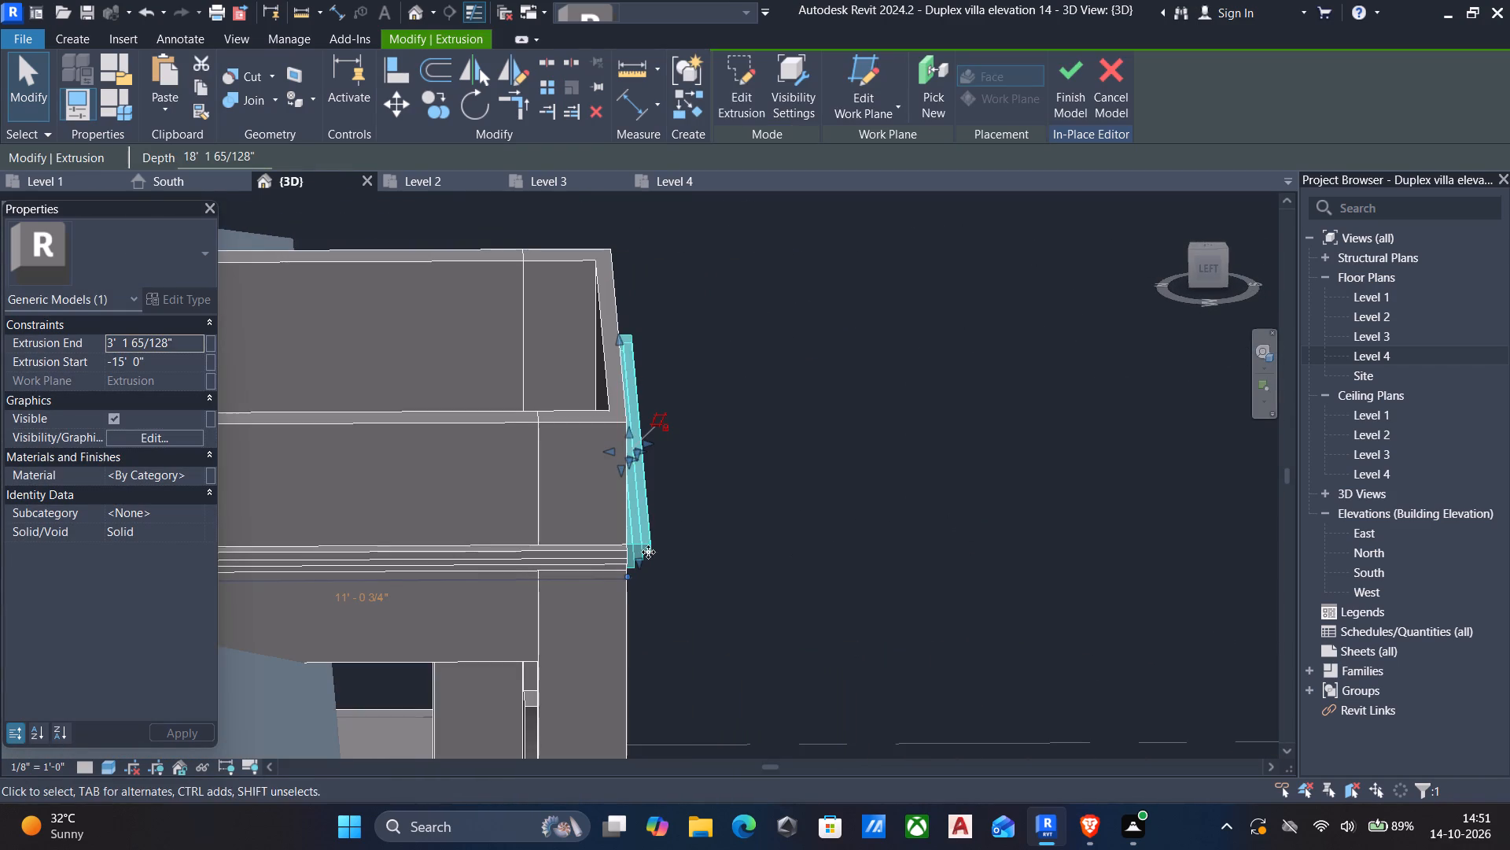
{"action": "scroll", "coordinate": [638, 558], "scroll_direction": "up", "scroll_amount": 3}
{"action": "left_click_drag", "start_coordinate": [638, 562], "coordinate": [641, 623]}
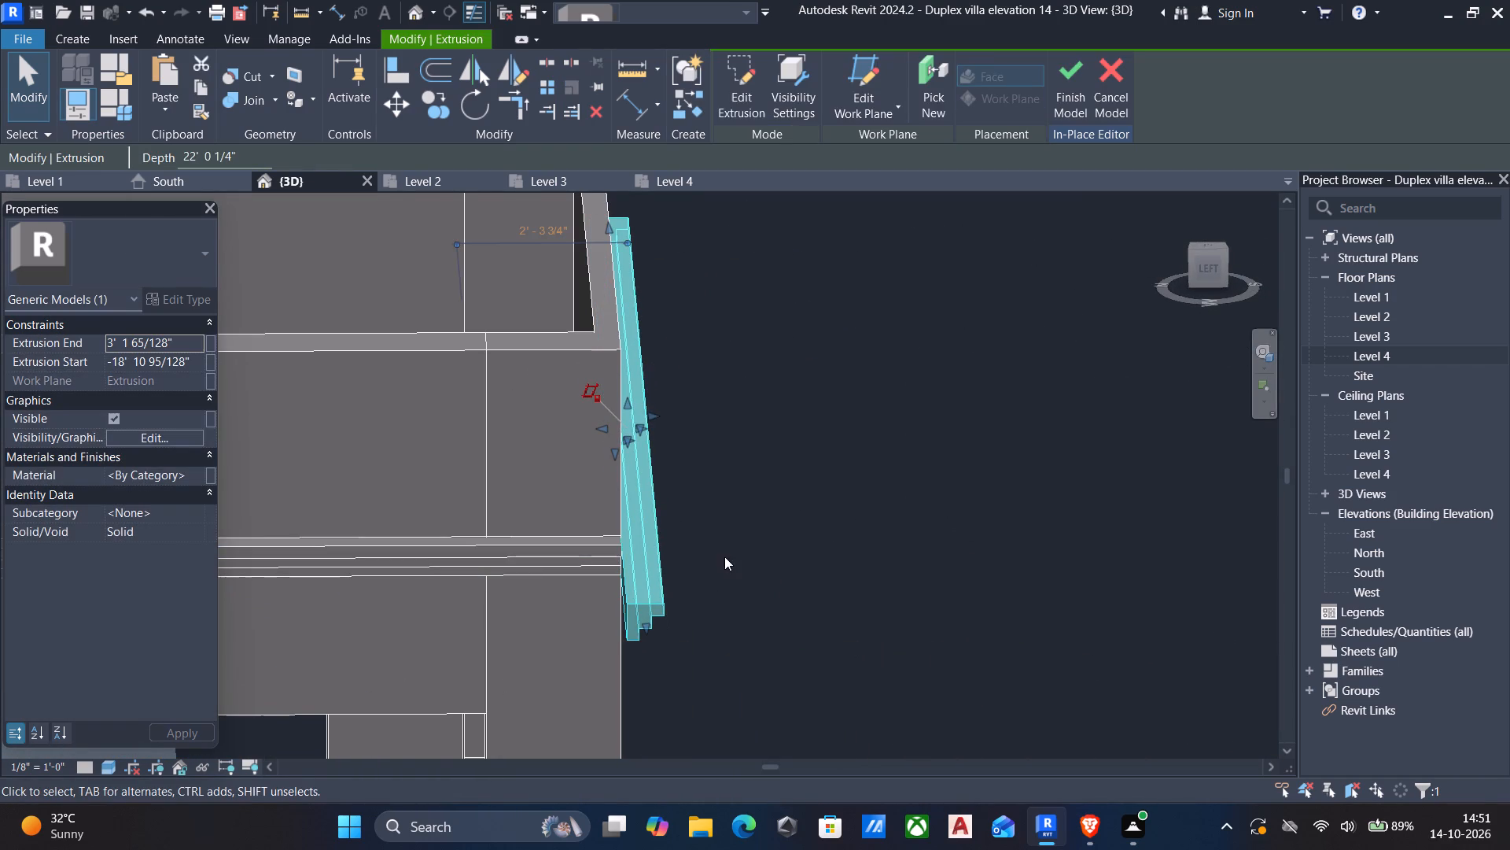
{"action": "scroll", "coordinate": [902, 410], "scroll_direction": "down", "scroll_amount": 6}
{"action": "middle_click_drag", "start_coordinate": [838, 469], "coordinate": [897, 405], "text": "shift"}
{"action": "scroll", "coordinate": [892, 412], "scroll_direction": "up", "scroll_amount": 6}
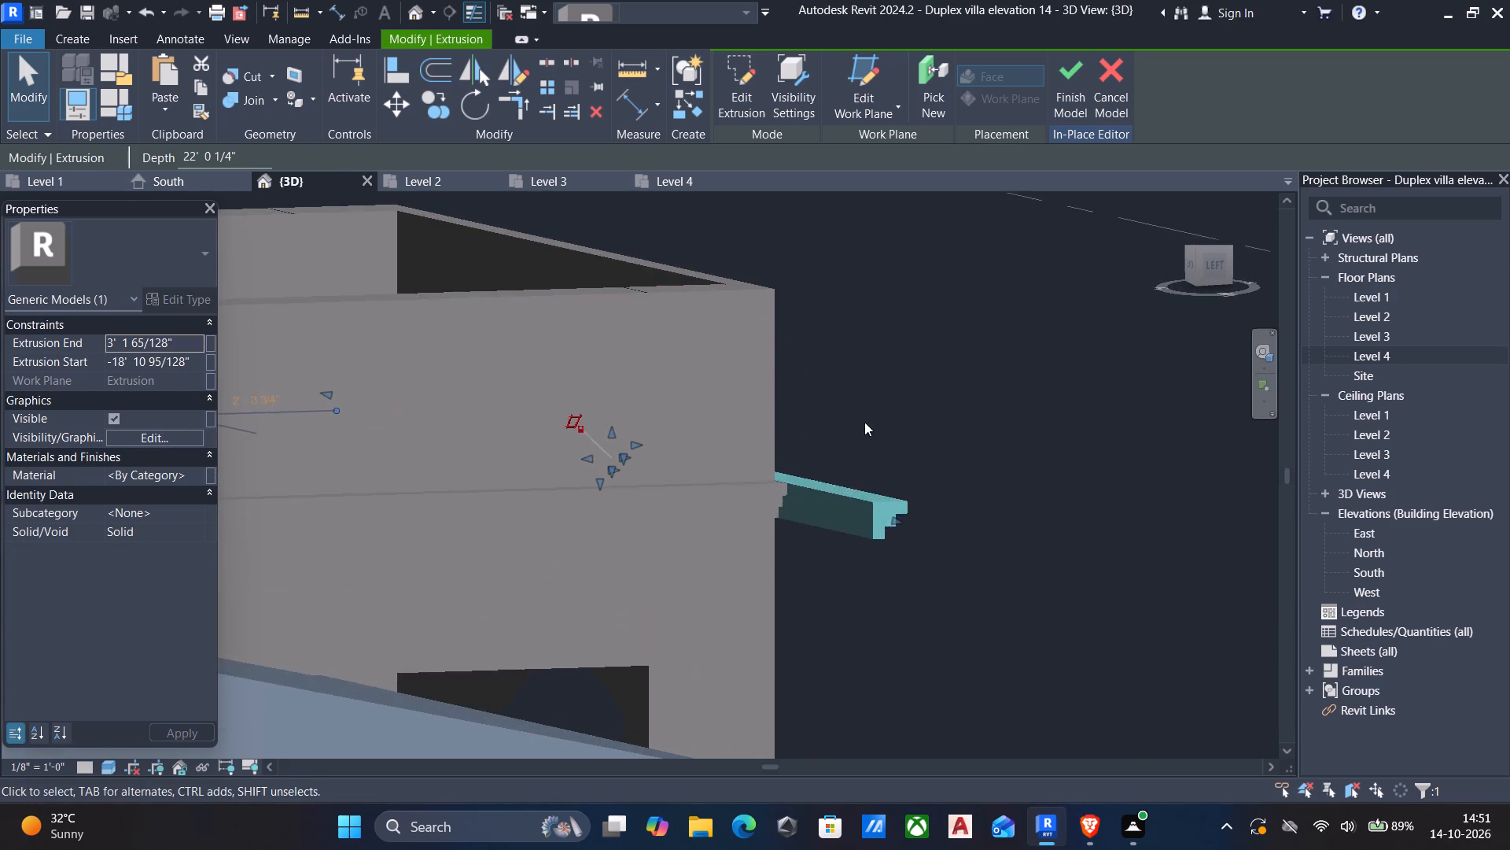
{"action": "key", "text": "Escape"}
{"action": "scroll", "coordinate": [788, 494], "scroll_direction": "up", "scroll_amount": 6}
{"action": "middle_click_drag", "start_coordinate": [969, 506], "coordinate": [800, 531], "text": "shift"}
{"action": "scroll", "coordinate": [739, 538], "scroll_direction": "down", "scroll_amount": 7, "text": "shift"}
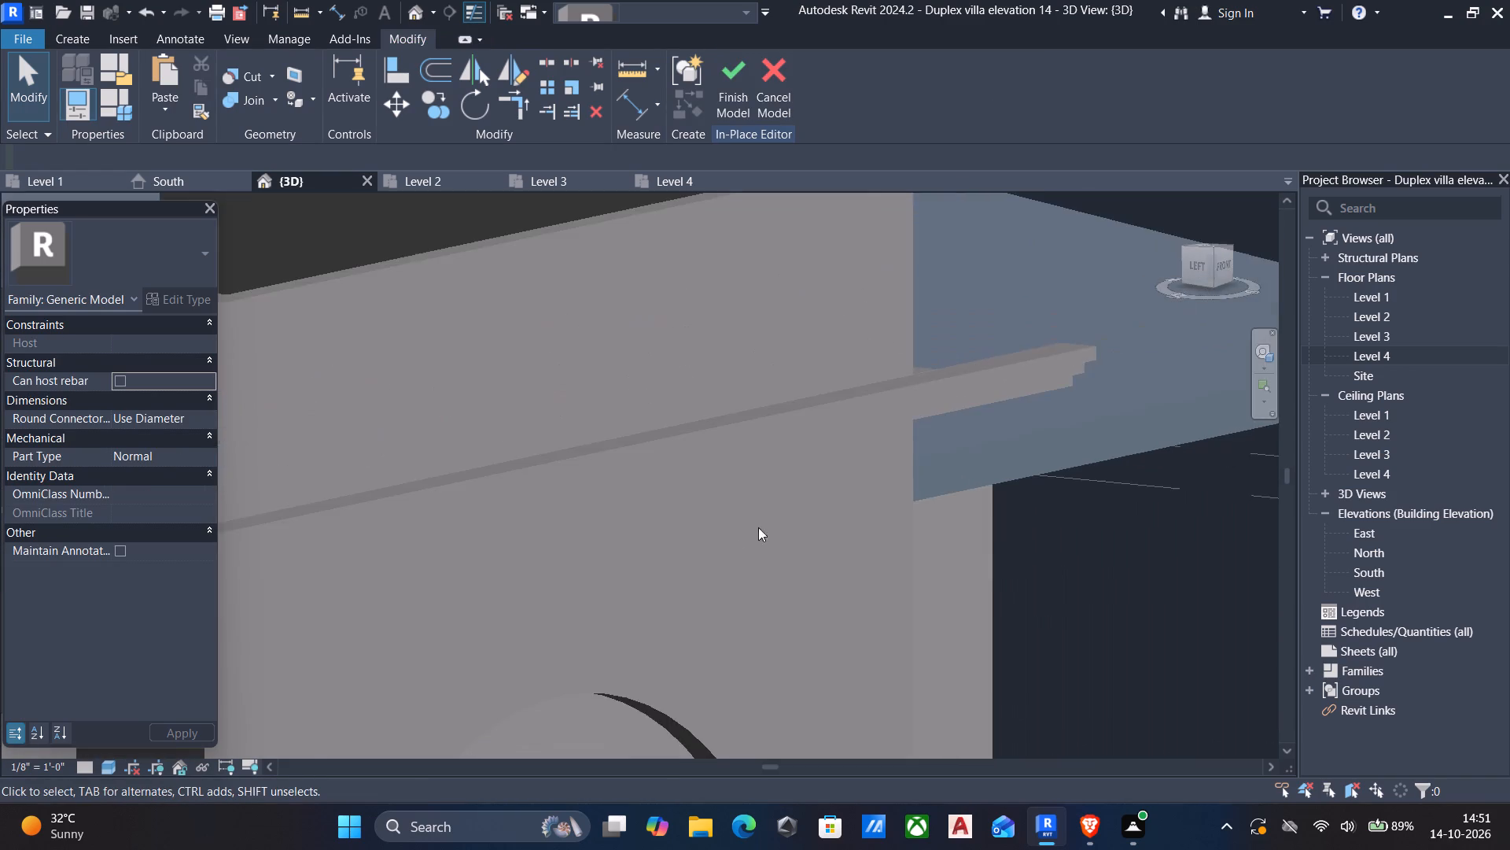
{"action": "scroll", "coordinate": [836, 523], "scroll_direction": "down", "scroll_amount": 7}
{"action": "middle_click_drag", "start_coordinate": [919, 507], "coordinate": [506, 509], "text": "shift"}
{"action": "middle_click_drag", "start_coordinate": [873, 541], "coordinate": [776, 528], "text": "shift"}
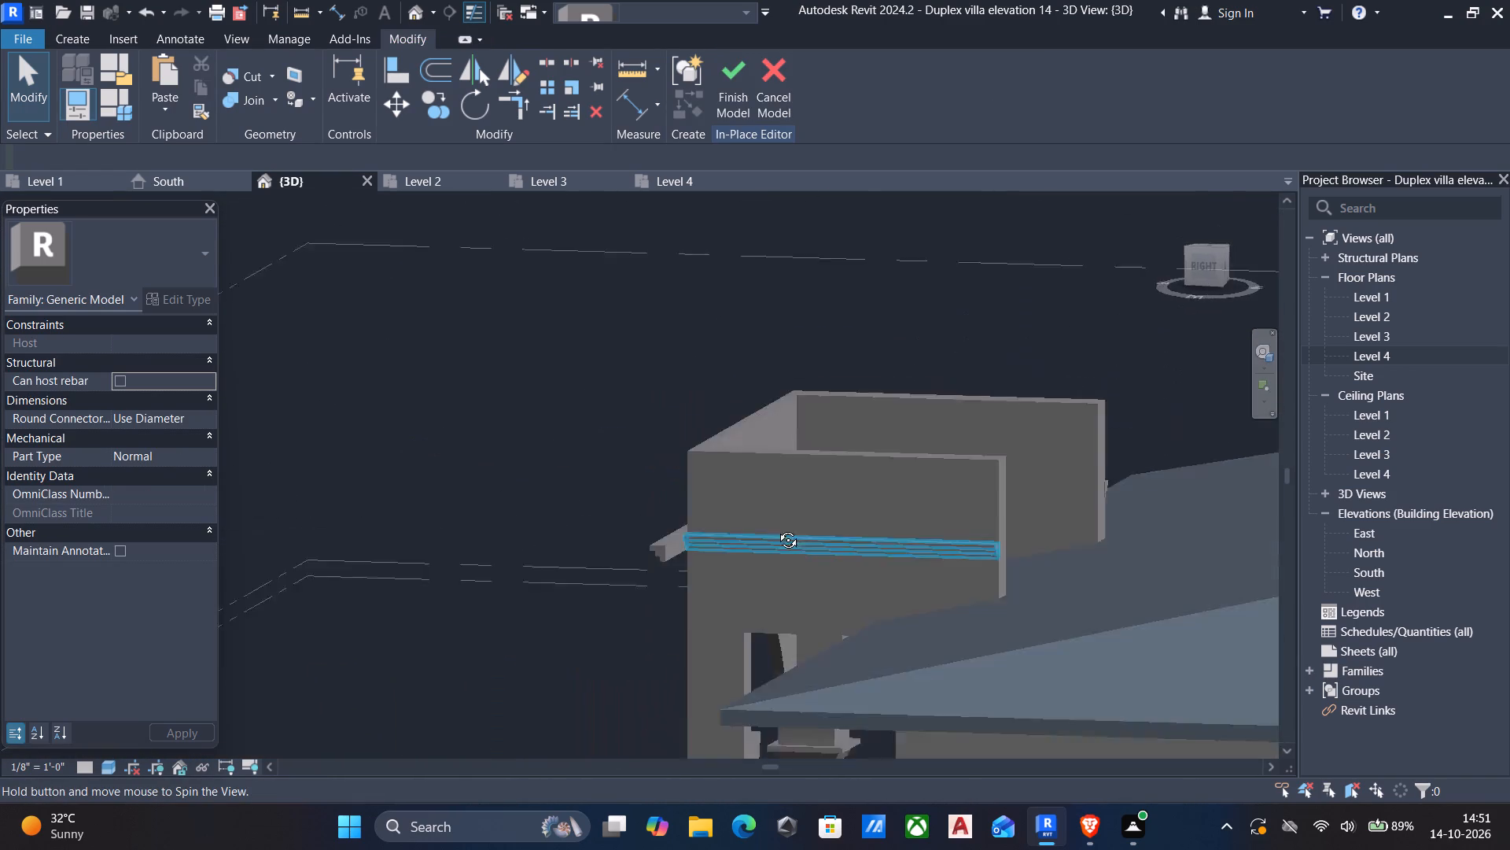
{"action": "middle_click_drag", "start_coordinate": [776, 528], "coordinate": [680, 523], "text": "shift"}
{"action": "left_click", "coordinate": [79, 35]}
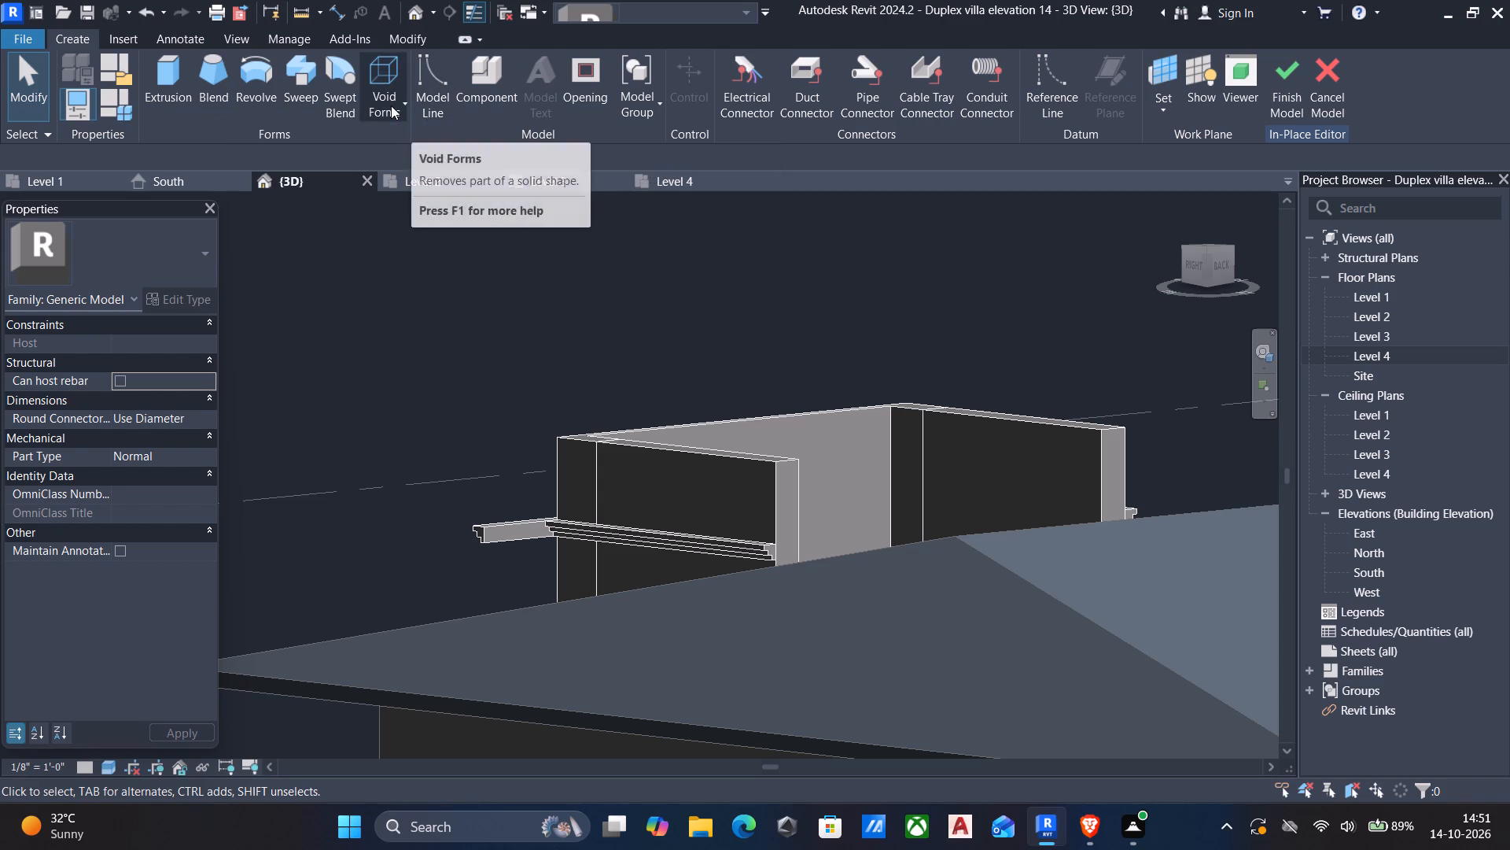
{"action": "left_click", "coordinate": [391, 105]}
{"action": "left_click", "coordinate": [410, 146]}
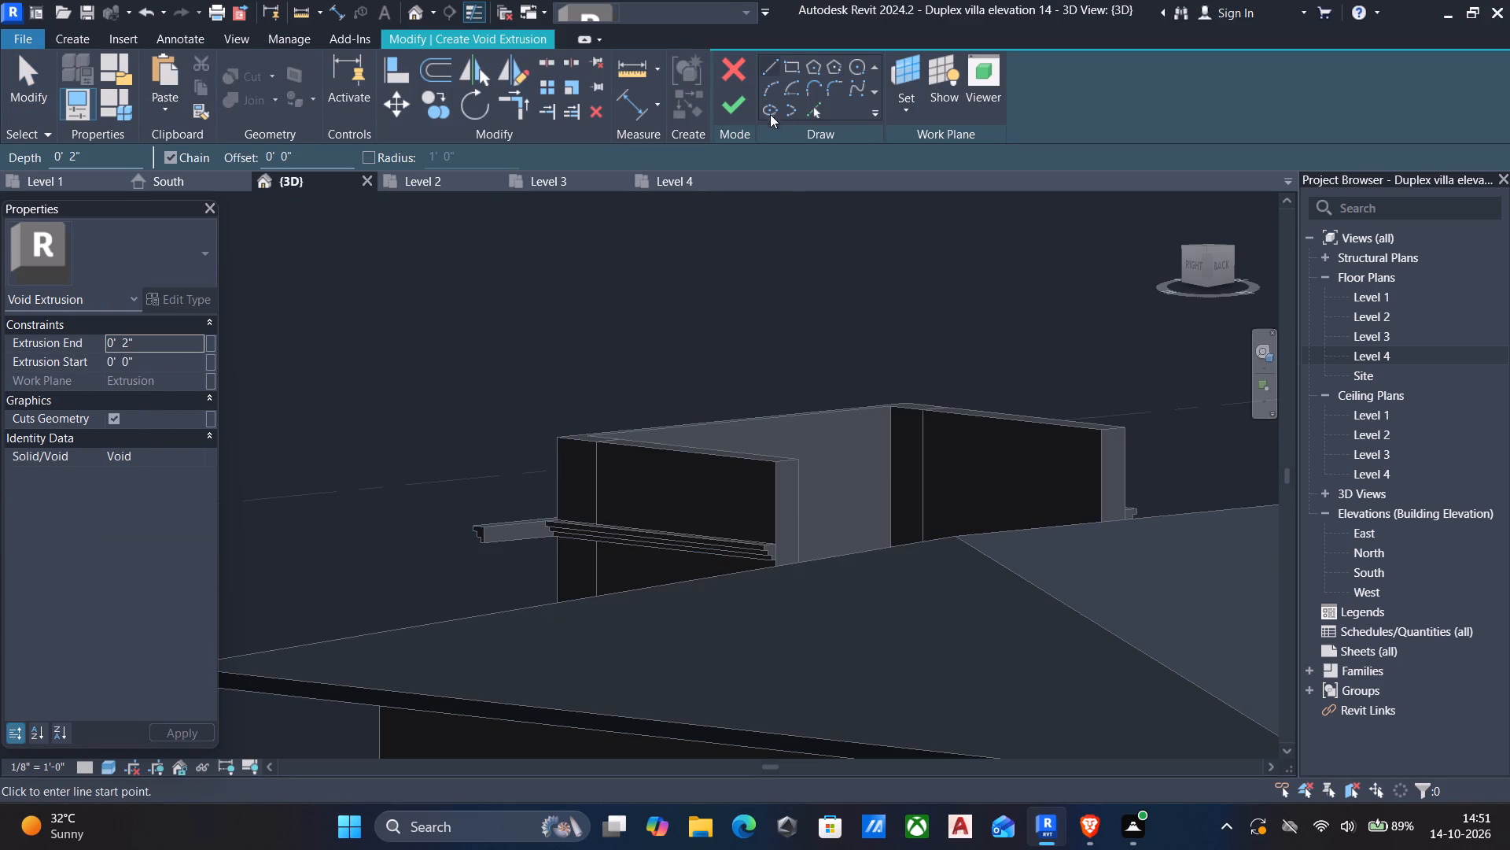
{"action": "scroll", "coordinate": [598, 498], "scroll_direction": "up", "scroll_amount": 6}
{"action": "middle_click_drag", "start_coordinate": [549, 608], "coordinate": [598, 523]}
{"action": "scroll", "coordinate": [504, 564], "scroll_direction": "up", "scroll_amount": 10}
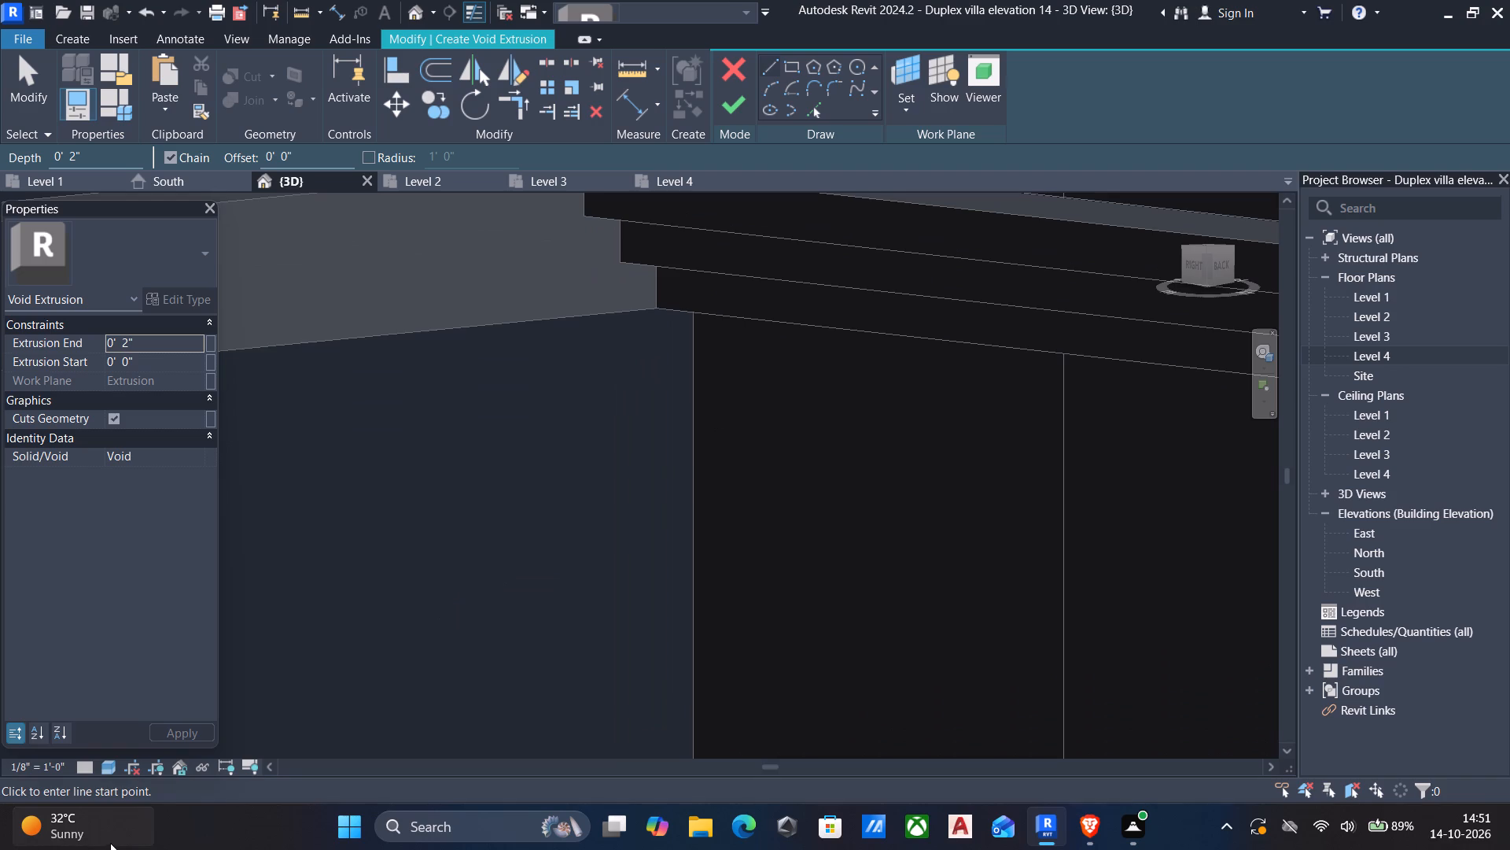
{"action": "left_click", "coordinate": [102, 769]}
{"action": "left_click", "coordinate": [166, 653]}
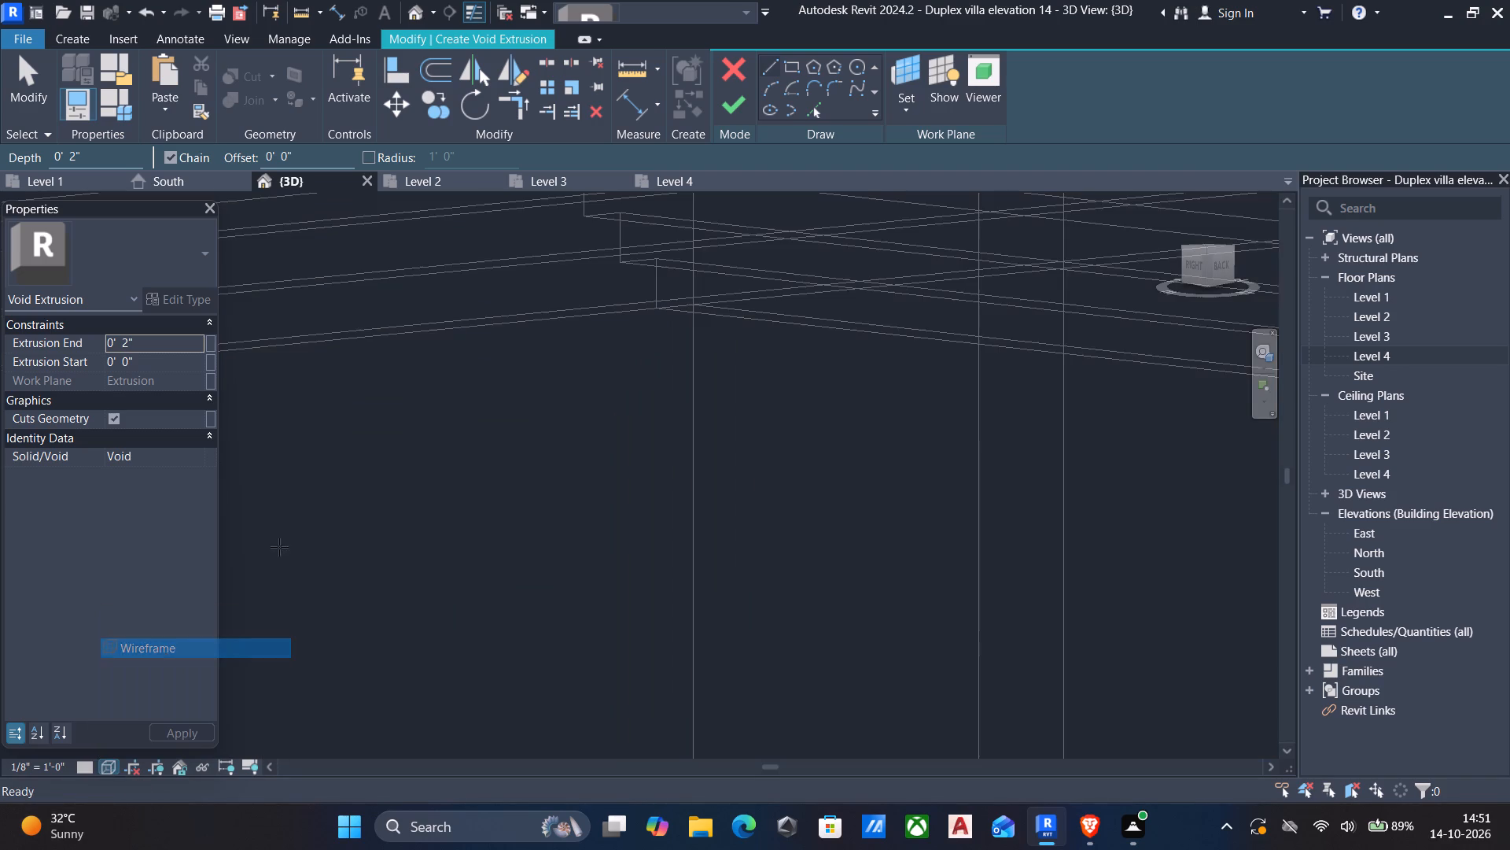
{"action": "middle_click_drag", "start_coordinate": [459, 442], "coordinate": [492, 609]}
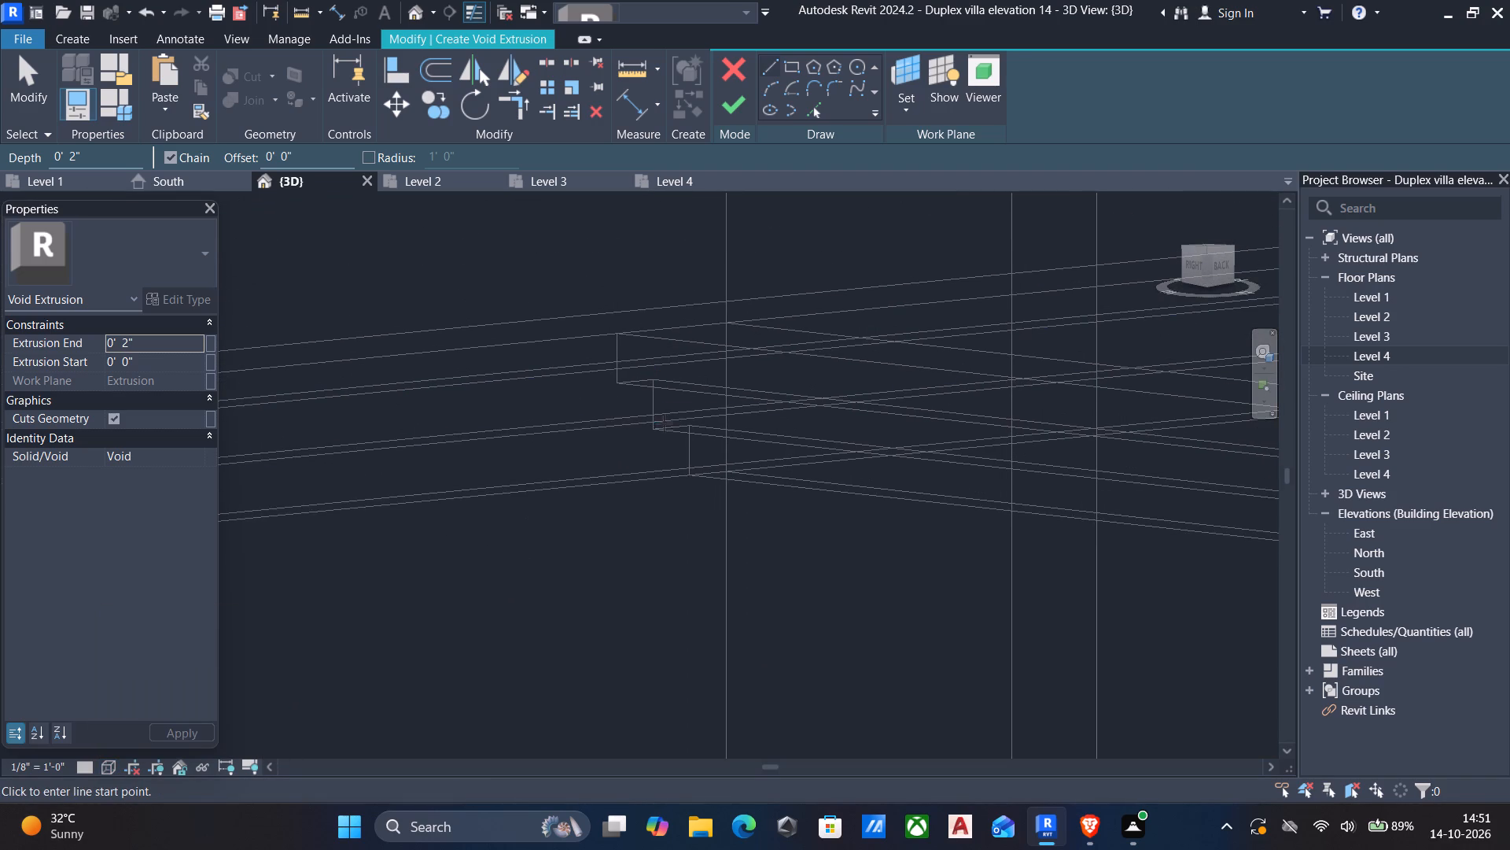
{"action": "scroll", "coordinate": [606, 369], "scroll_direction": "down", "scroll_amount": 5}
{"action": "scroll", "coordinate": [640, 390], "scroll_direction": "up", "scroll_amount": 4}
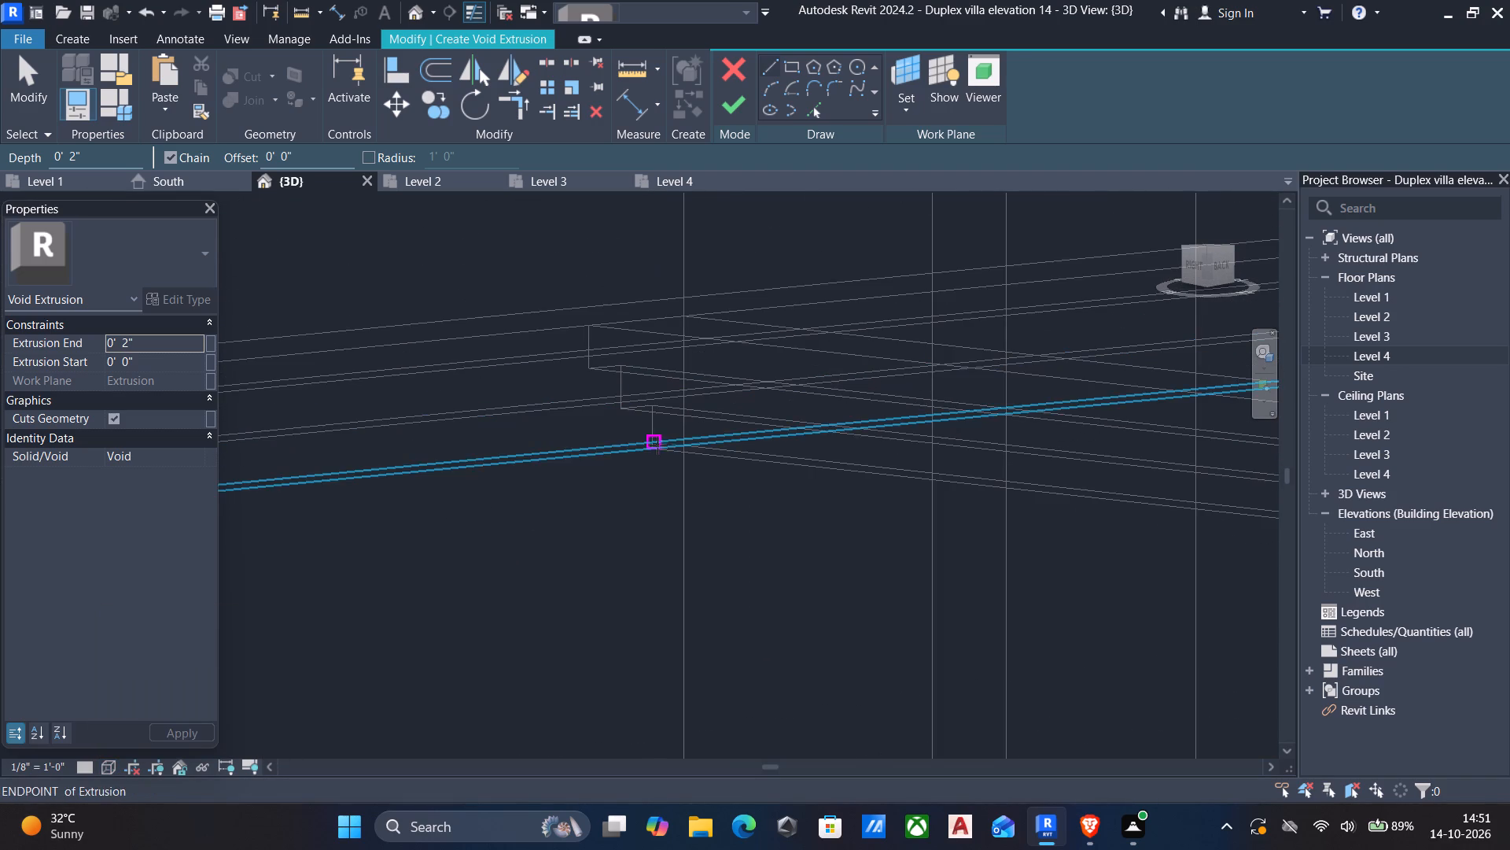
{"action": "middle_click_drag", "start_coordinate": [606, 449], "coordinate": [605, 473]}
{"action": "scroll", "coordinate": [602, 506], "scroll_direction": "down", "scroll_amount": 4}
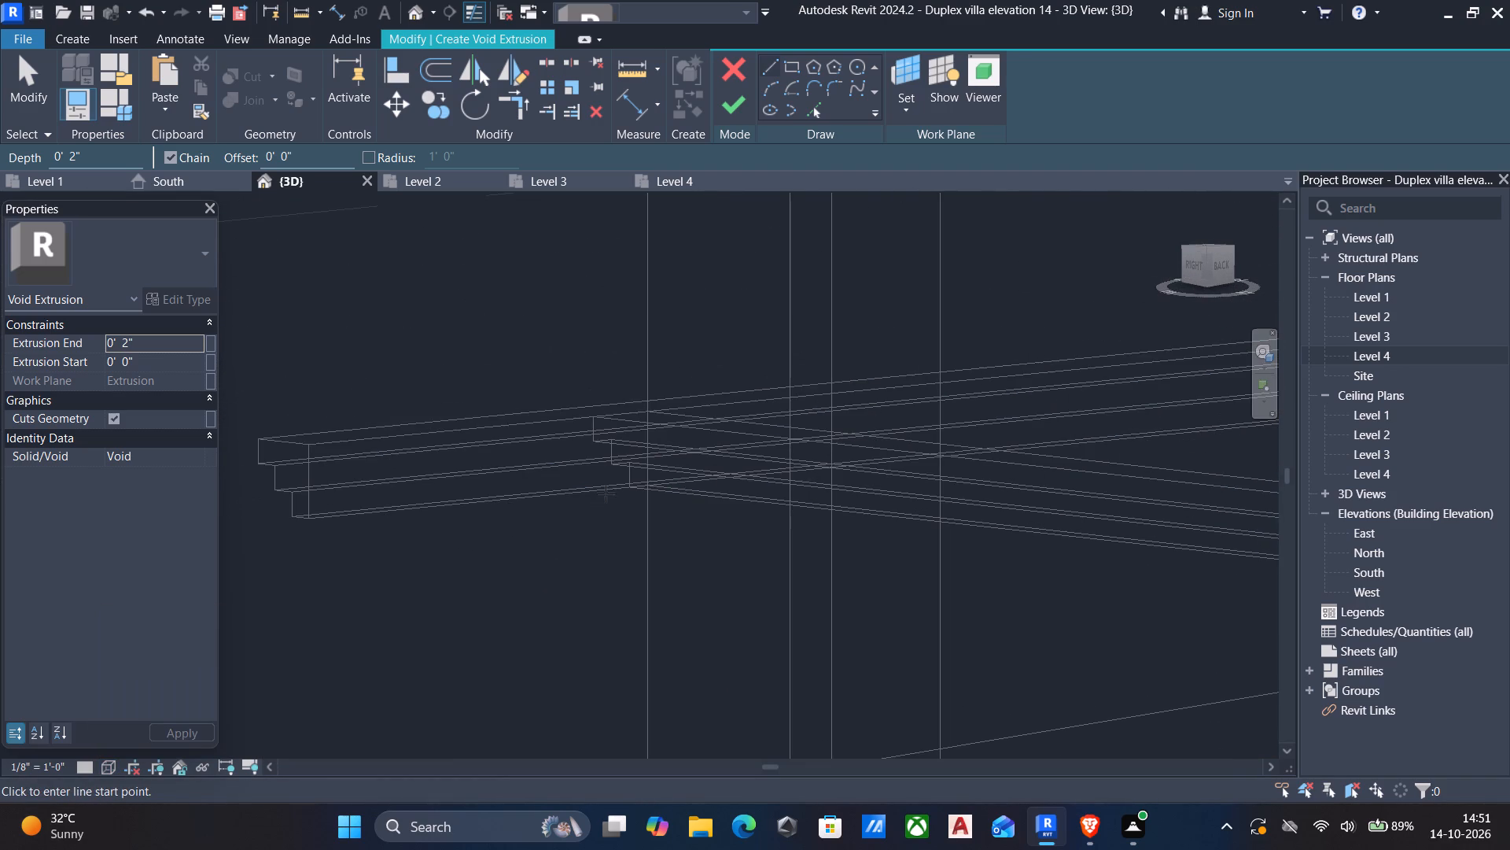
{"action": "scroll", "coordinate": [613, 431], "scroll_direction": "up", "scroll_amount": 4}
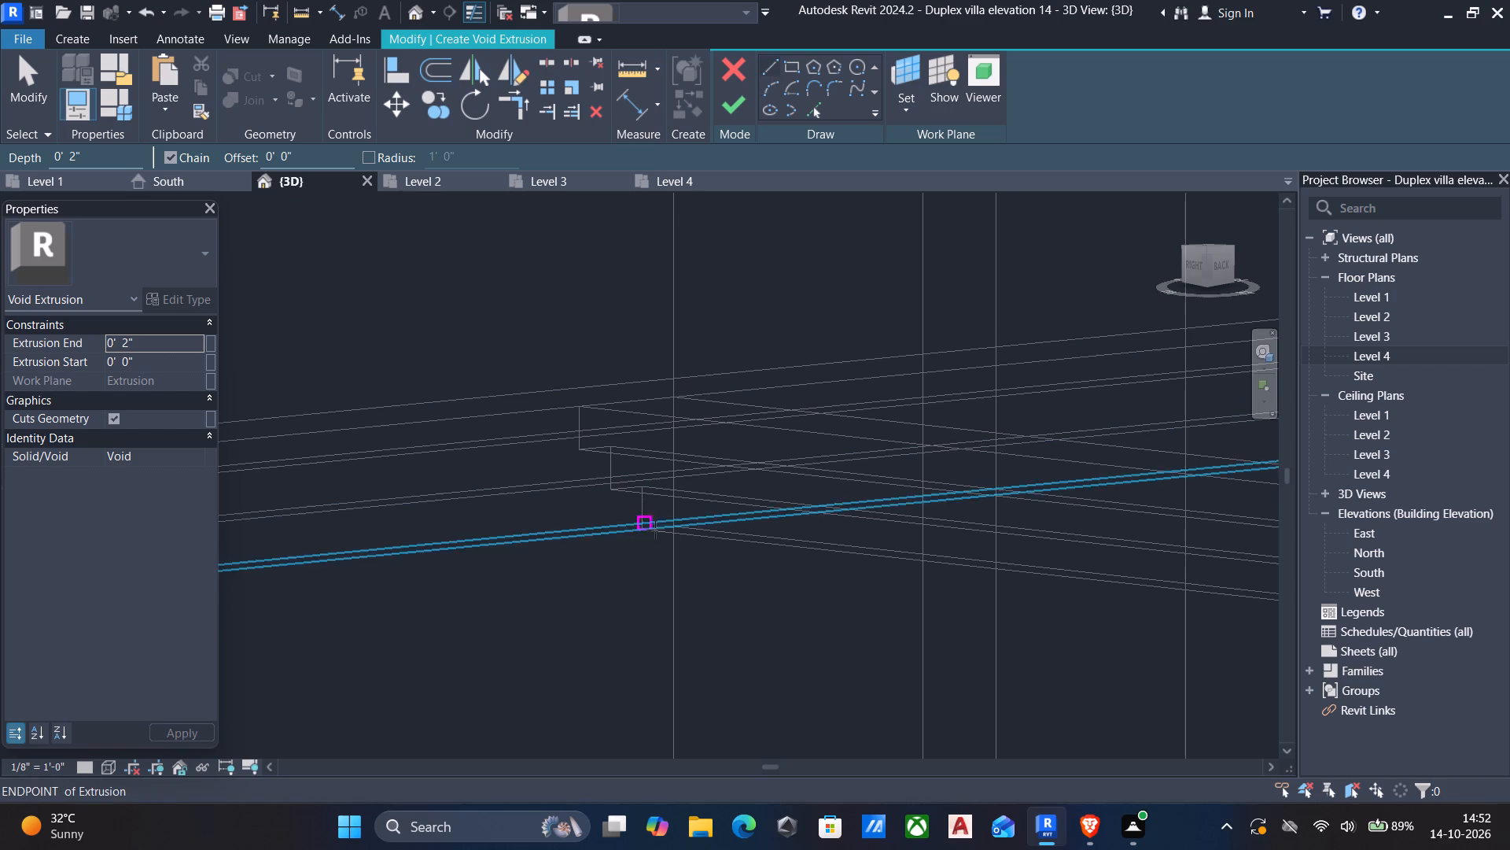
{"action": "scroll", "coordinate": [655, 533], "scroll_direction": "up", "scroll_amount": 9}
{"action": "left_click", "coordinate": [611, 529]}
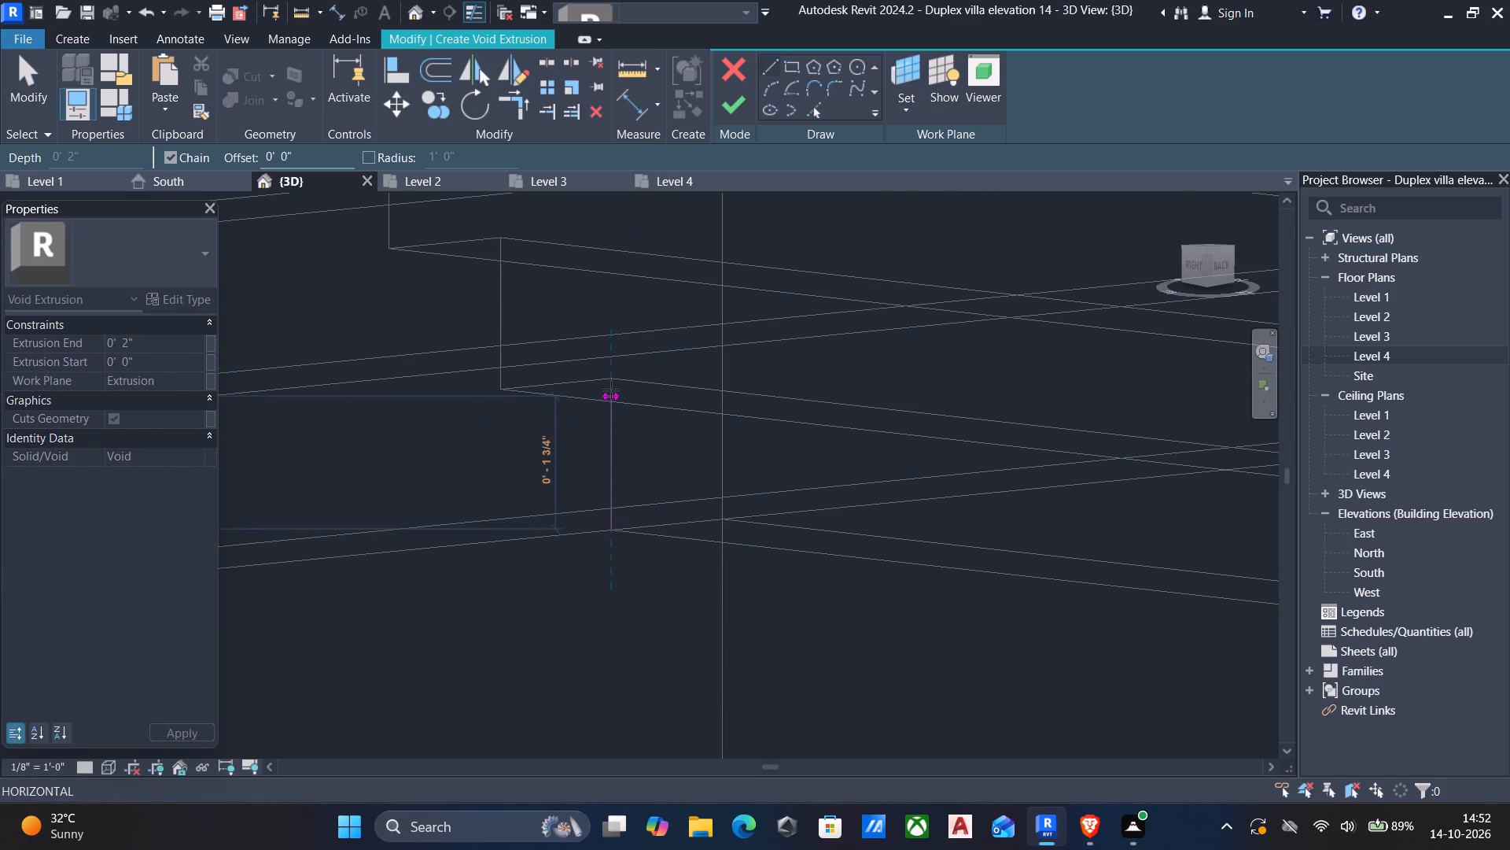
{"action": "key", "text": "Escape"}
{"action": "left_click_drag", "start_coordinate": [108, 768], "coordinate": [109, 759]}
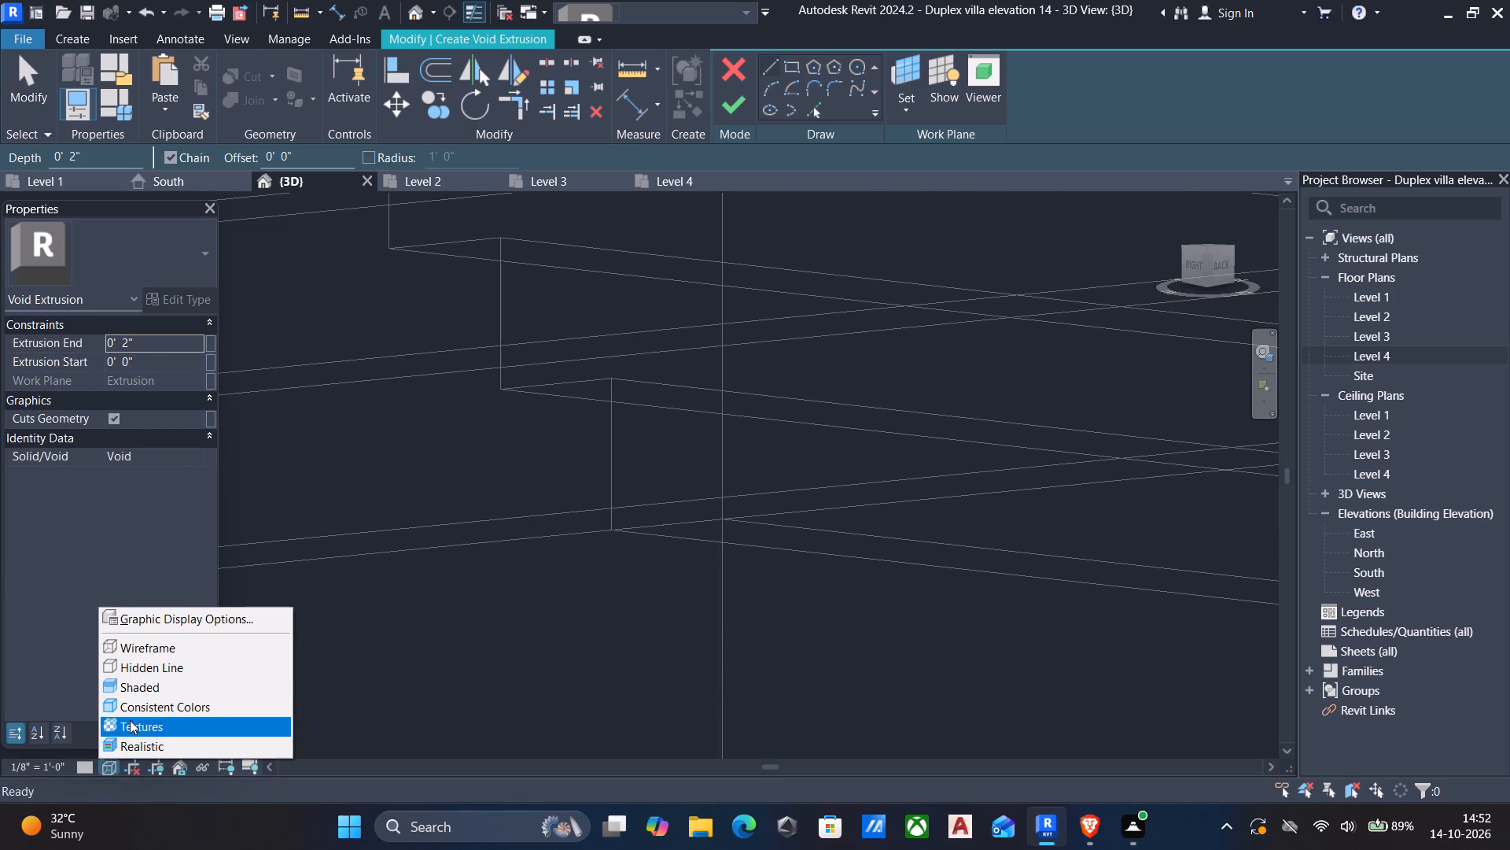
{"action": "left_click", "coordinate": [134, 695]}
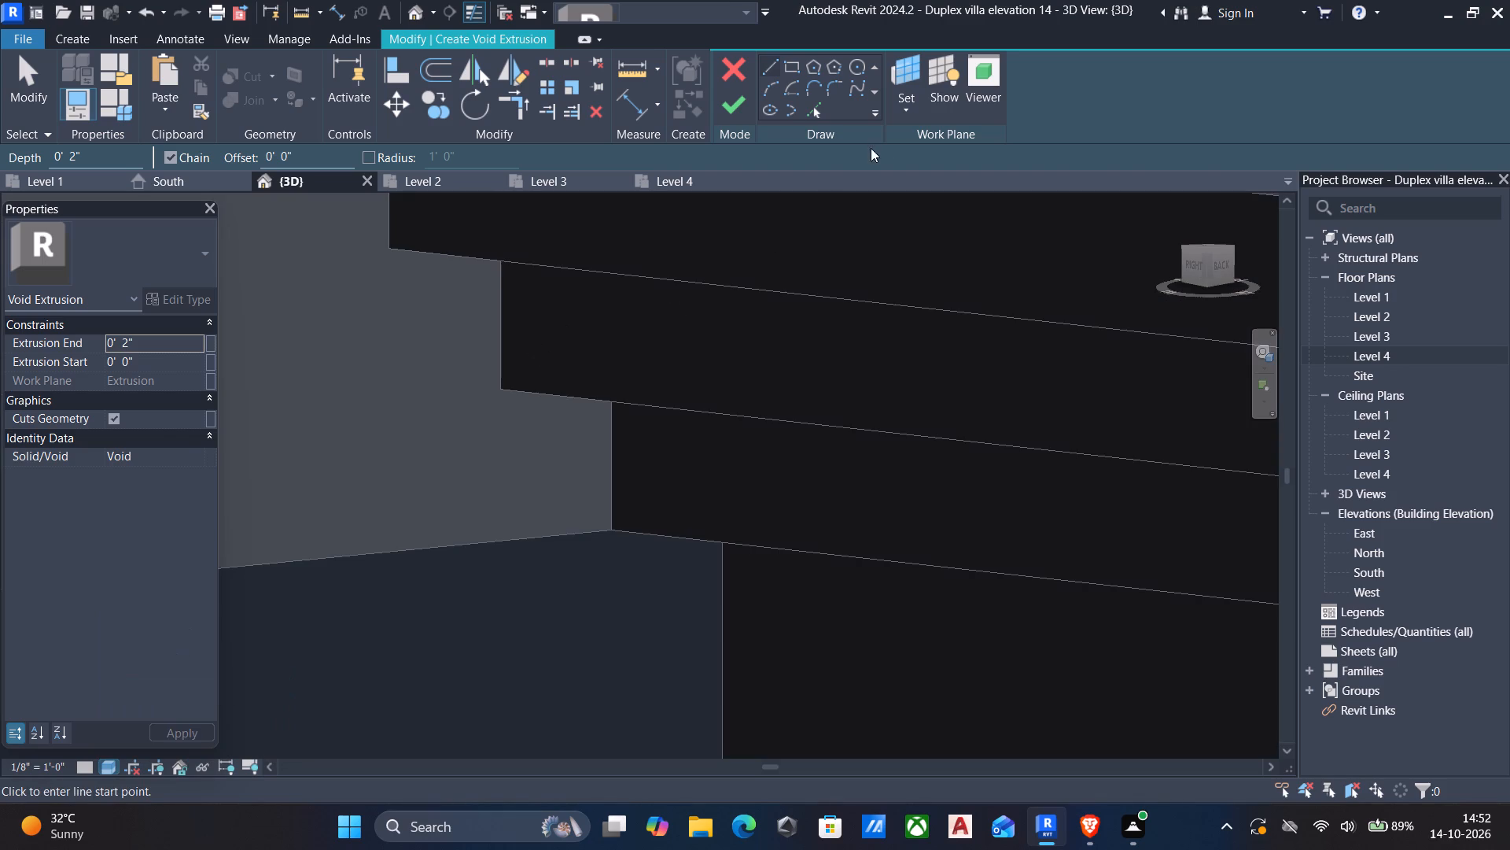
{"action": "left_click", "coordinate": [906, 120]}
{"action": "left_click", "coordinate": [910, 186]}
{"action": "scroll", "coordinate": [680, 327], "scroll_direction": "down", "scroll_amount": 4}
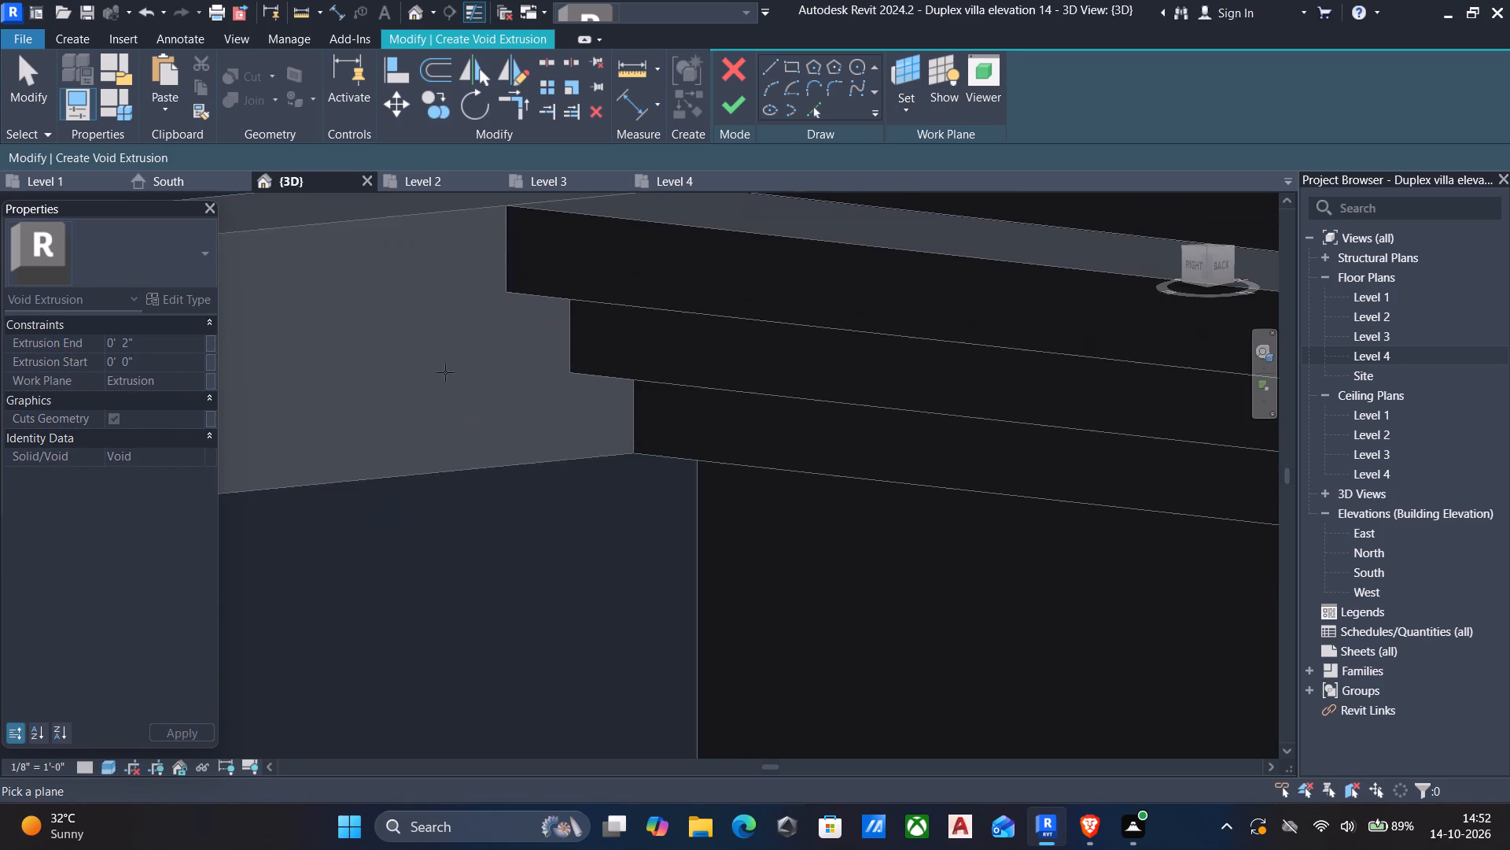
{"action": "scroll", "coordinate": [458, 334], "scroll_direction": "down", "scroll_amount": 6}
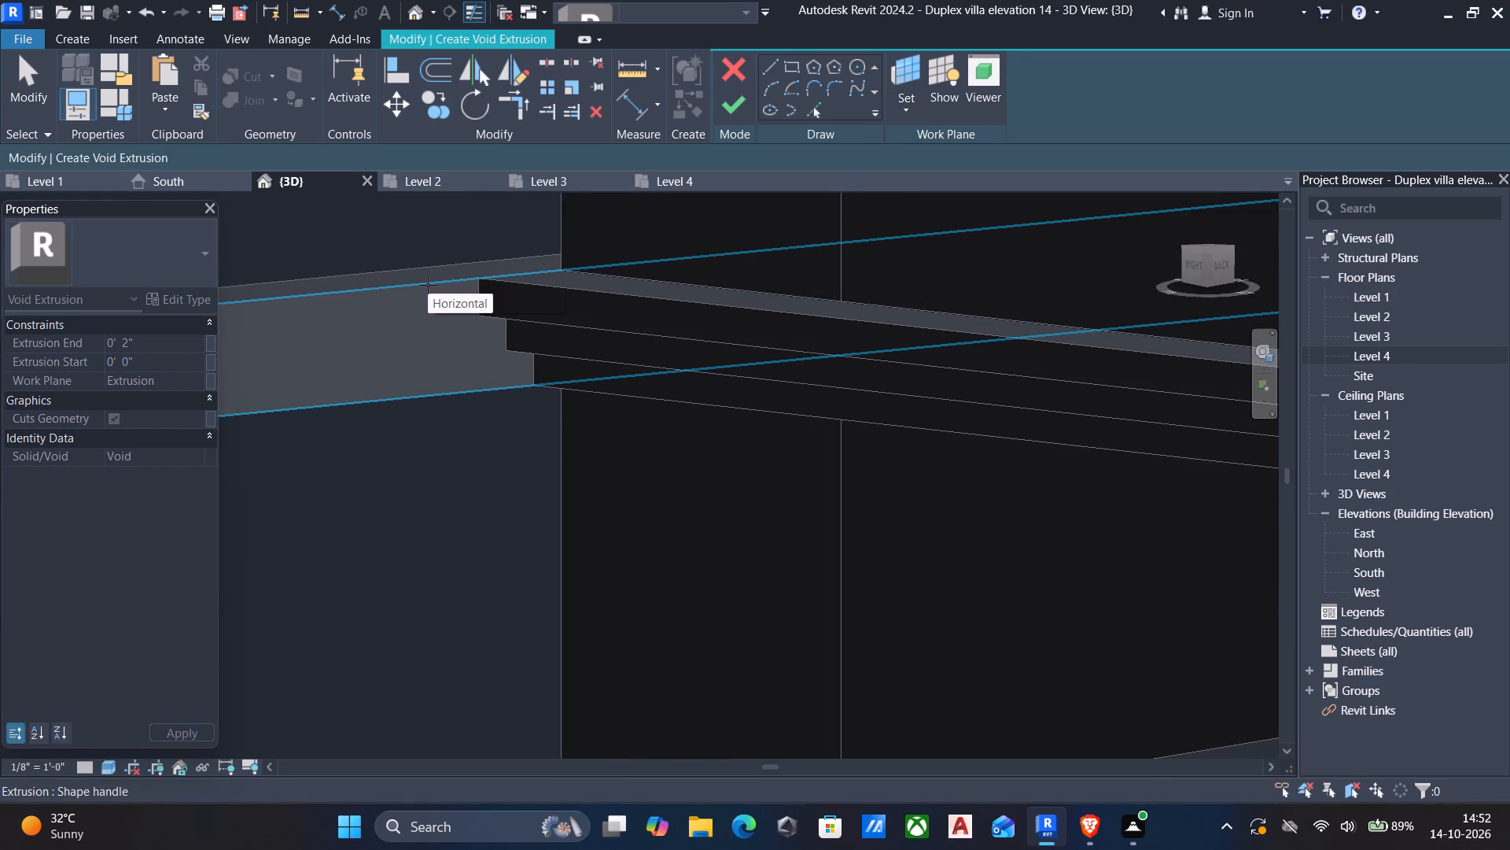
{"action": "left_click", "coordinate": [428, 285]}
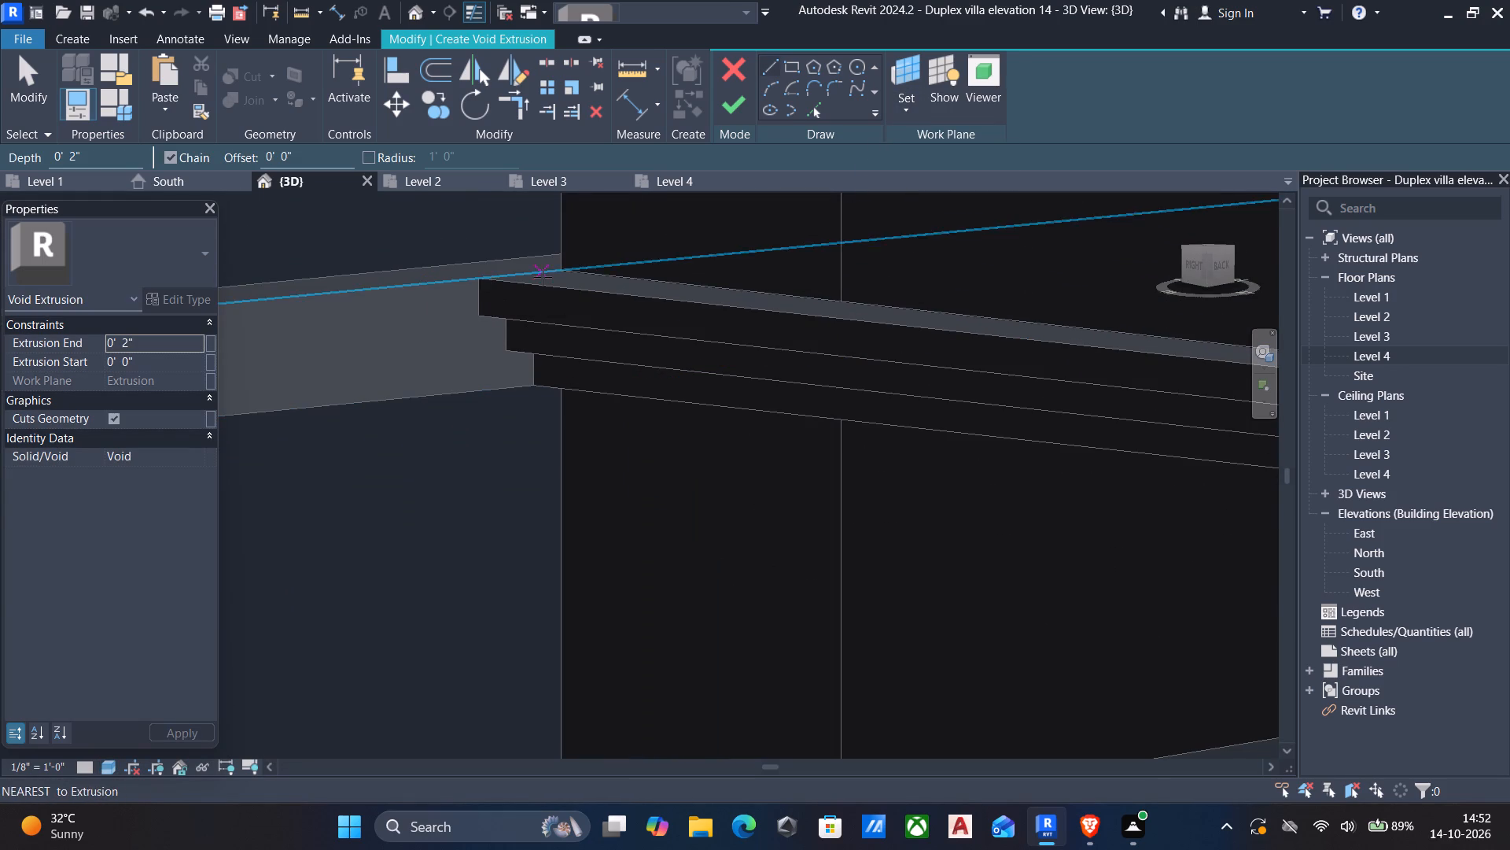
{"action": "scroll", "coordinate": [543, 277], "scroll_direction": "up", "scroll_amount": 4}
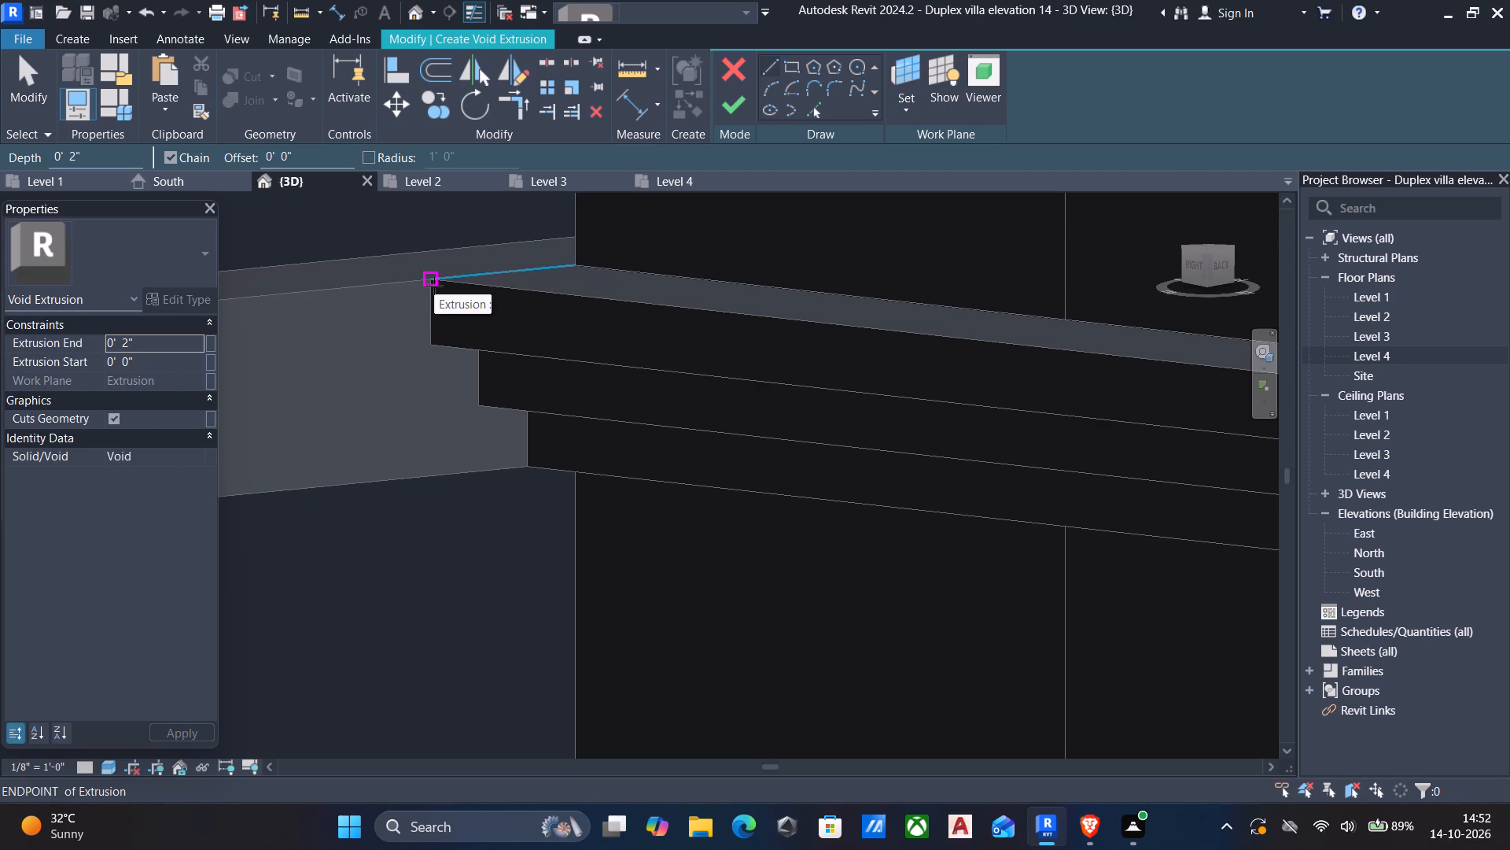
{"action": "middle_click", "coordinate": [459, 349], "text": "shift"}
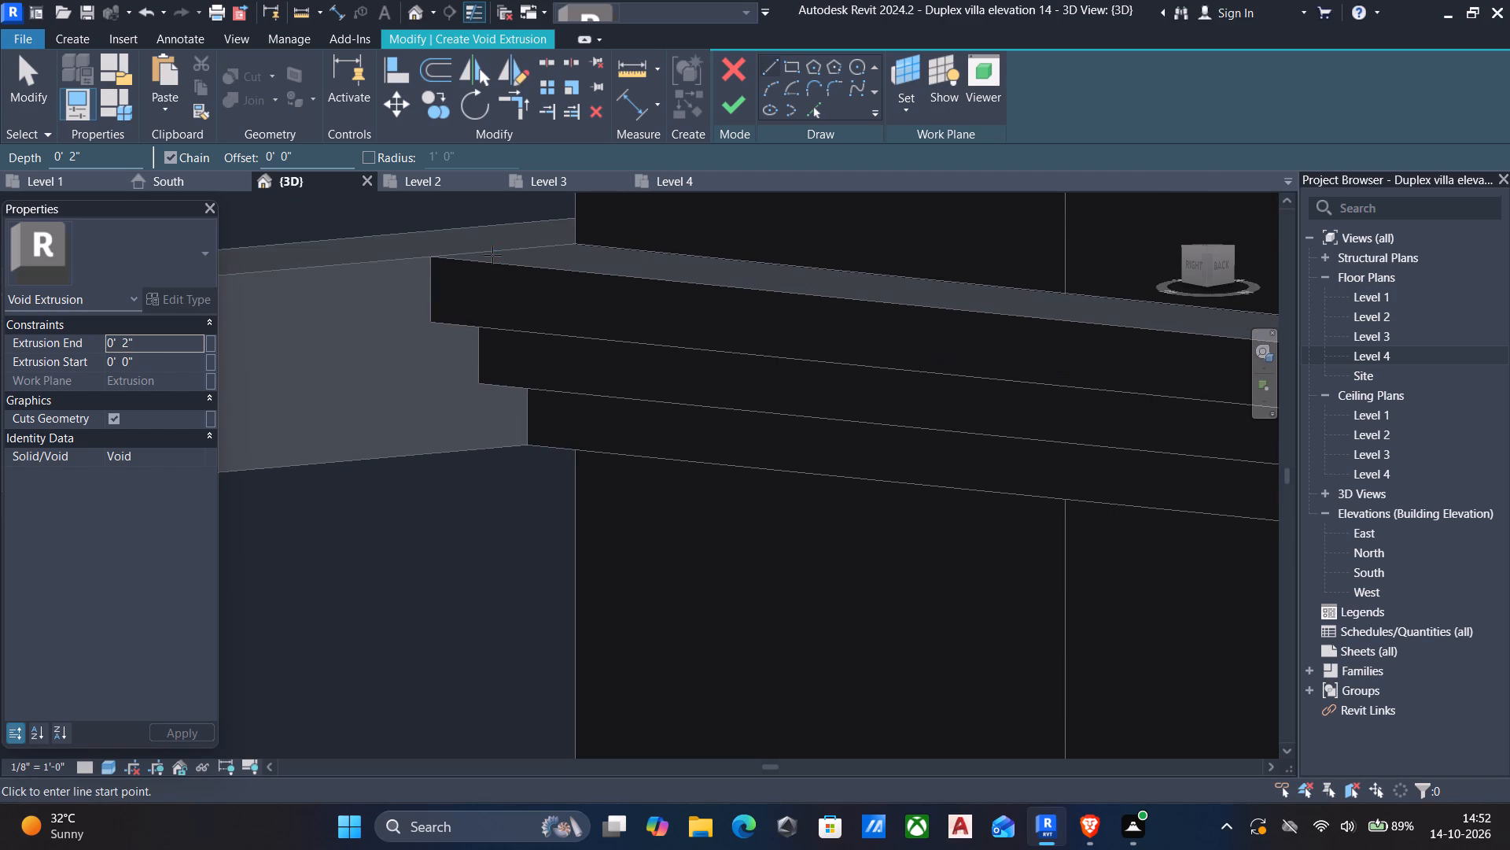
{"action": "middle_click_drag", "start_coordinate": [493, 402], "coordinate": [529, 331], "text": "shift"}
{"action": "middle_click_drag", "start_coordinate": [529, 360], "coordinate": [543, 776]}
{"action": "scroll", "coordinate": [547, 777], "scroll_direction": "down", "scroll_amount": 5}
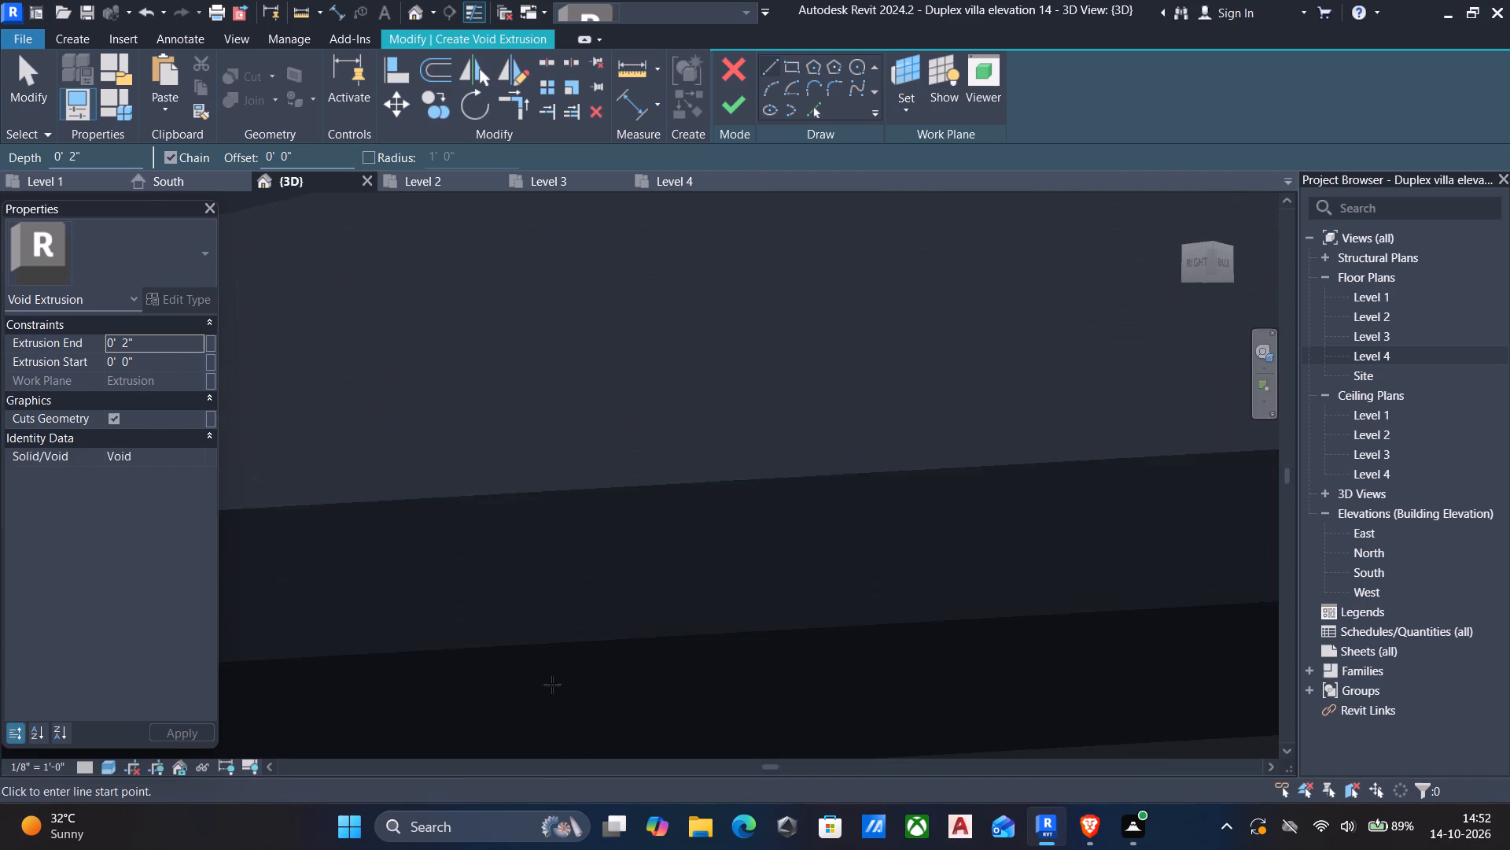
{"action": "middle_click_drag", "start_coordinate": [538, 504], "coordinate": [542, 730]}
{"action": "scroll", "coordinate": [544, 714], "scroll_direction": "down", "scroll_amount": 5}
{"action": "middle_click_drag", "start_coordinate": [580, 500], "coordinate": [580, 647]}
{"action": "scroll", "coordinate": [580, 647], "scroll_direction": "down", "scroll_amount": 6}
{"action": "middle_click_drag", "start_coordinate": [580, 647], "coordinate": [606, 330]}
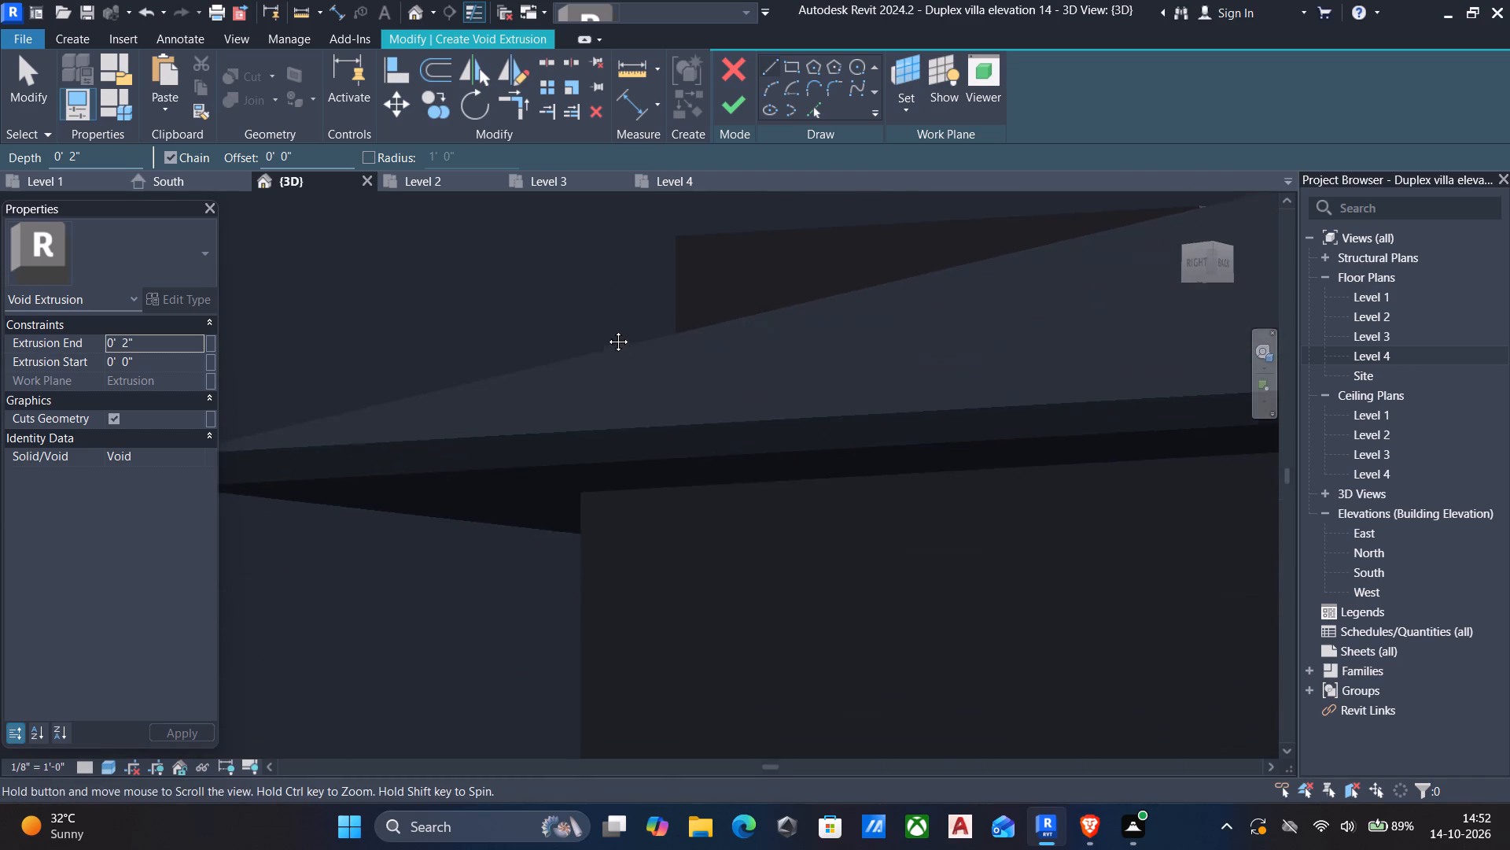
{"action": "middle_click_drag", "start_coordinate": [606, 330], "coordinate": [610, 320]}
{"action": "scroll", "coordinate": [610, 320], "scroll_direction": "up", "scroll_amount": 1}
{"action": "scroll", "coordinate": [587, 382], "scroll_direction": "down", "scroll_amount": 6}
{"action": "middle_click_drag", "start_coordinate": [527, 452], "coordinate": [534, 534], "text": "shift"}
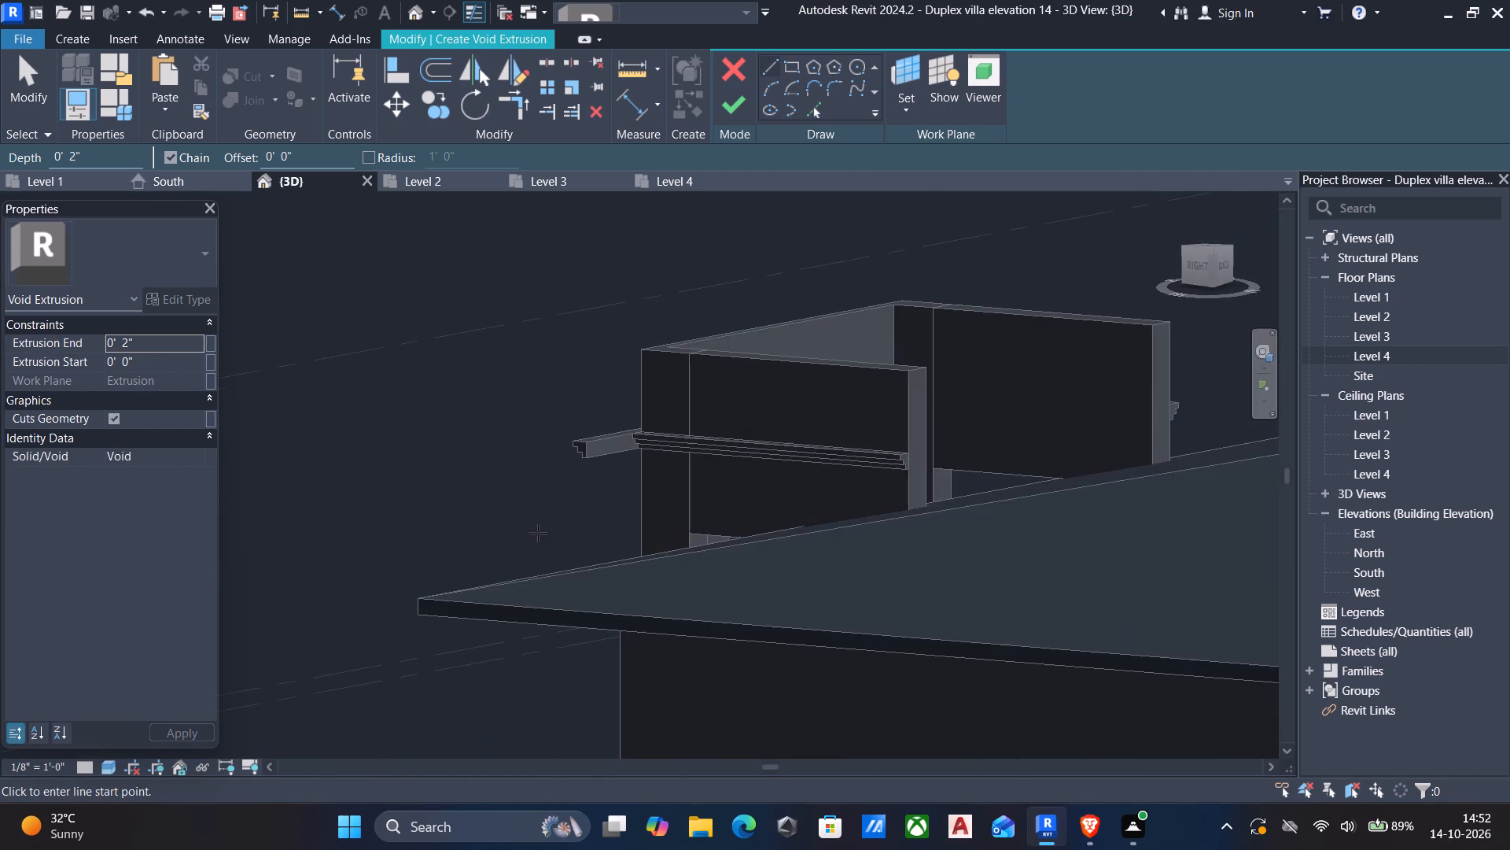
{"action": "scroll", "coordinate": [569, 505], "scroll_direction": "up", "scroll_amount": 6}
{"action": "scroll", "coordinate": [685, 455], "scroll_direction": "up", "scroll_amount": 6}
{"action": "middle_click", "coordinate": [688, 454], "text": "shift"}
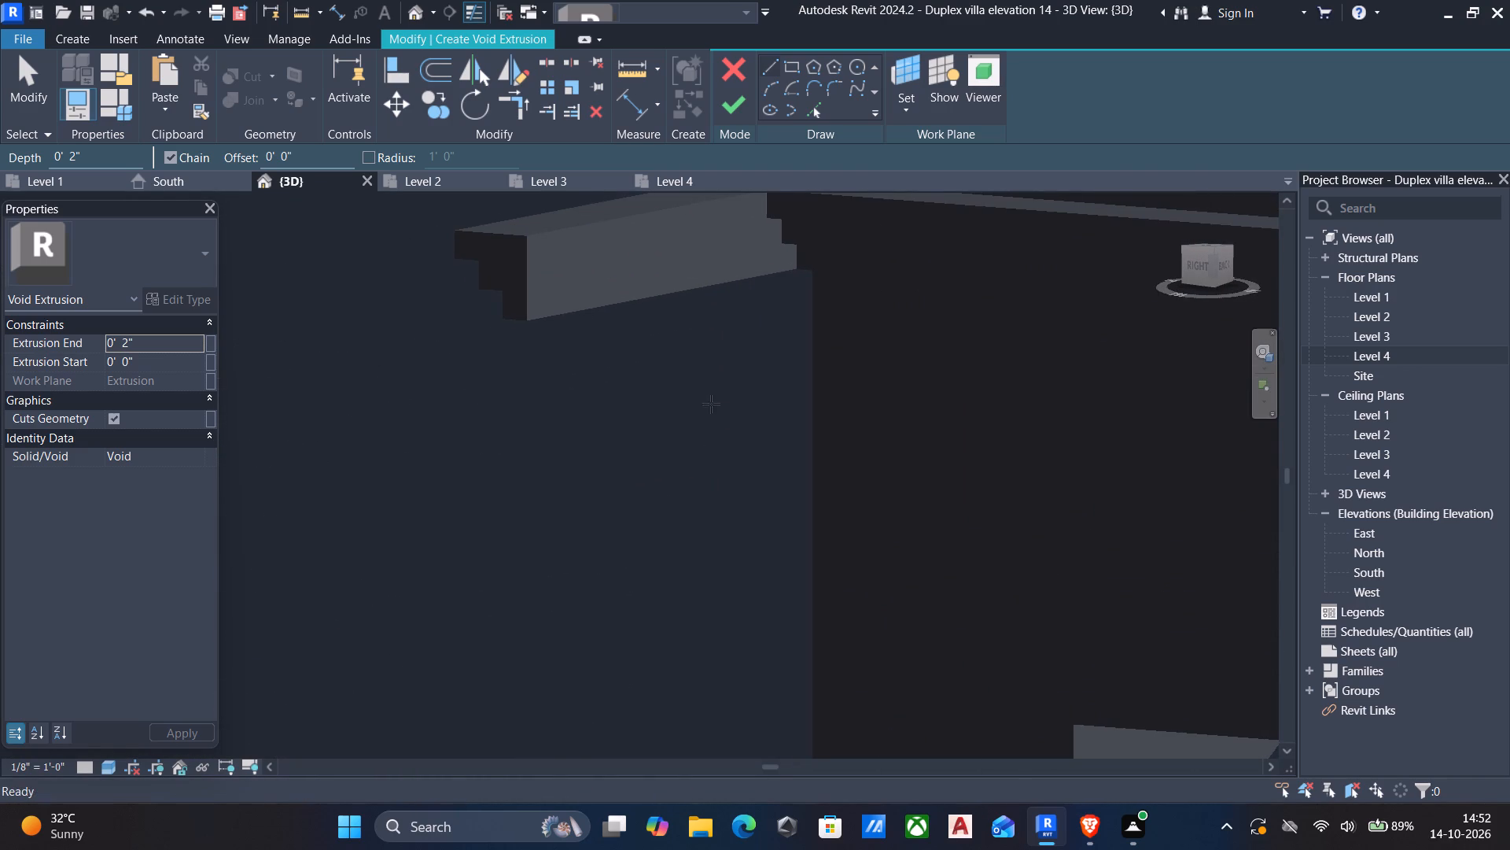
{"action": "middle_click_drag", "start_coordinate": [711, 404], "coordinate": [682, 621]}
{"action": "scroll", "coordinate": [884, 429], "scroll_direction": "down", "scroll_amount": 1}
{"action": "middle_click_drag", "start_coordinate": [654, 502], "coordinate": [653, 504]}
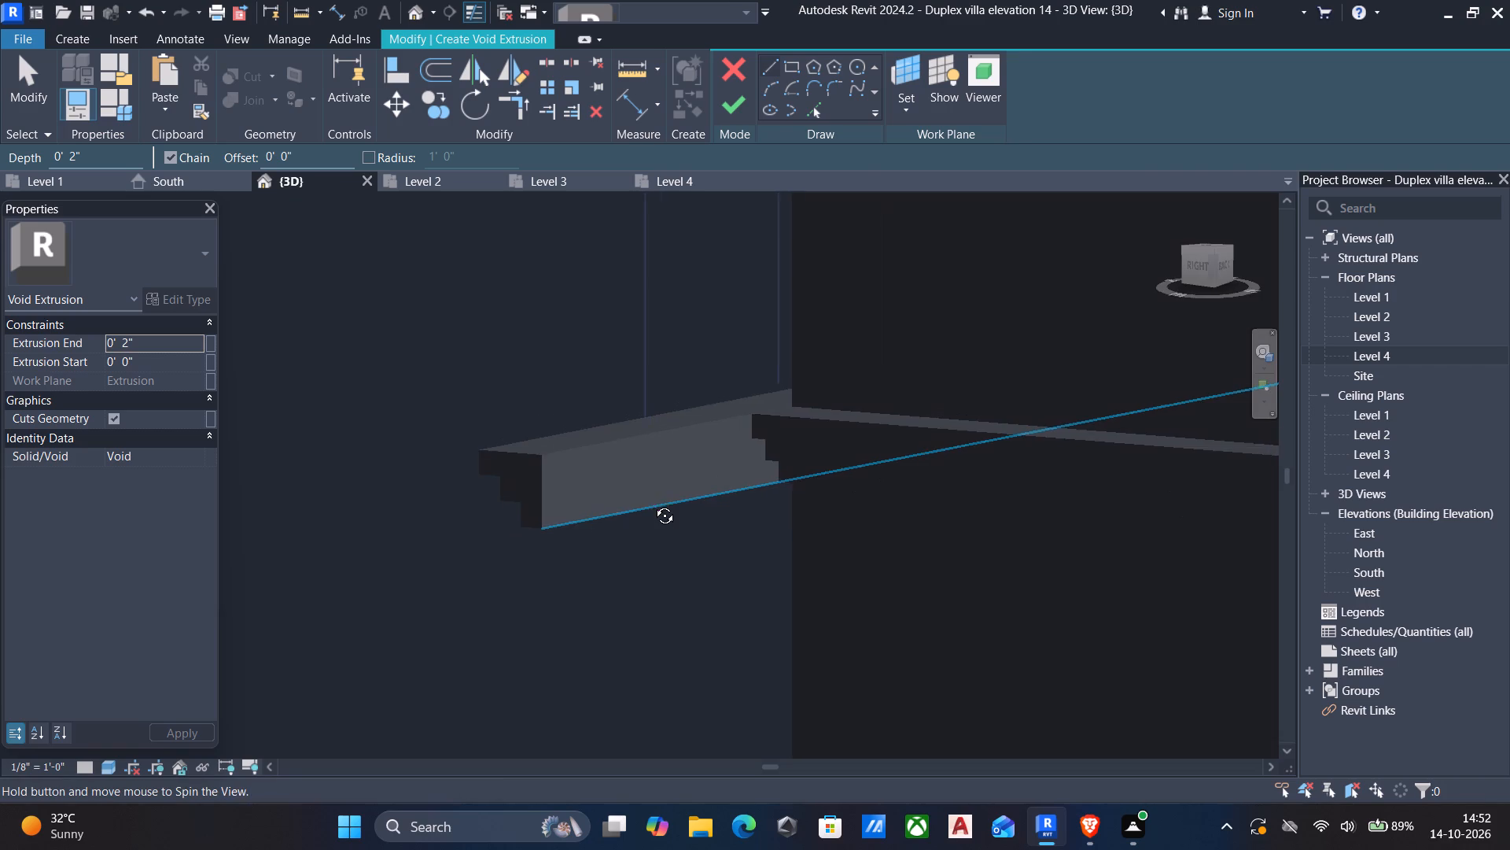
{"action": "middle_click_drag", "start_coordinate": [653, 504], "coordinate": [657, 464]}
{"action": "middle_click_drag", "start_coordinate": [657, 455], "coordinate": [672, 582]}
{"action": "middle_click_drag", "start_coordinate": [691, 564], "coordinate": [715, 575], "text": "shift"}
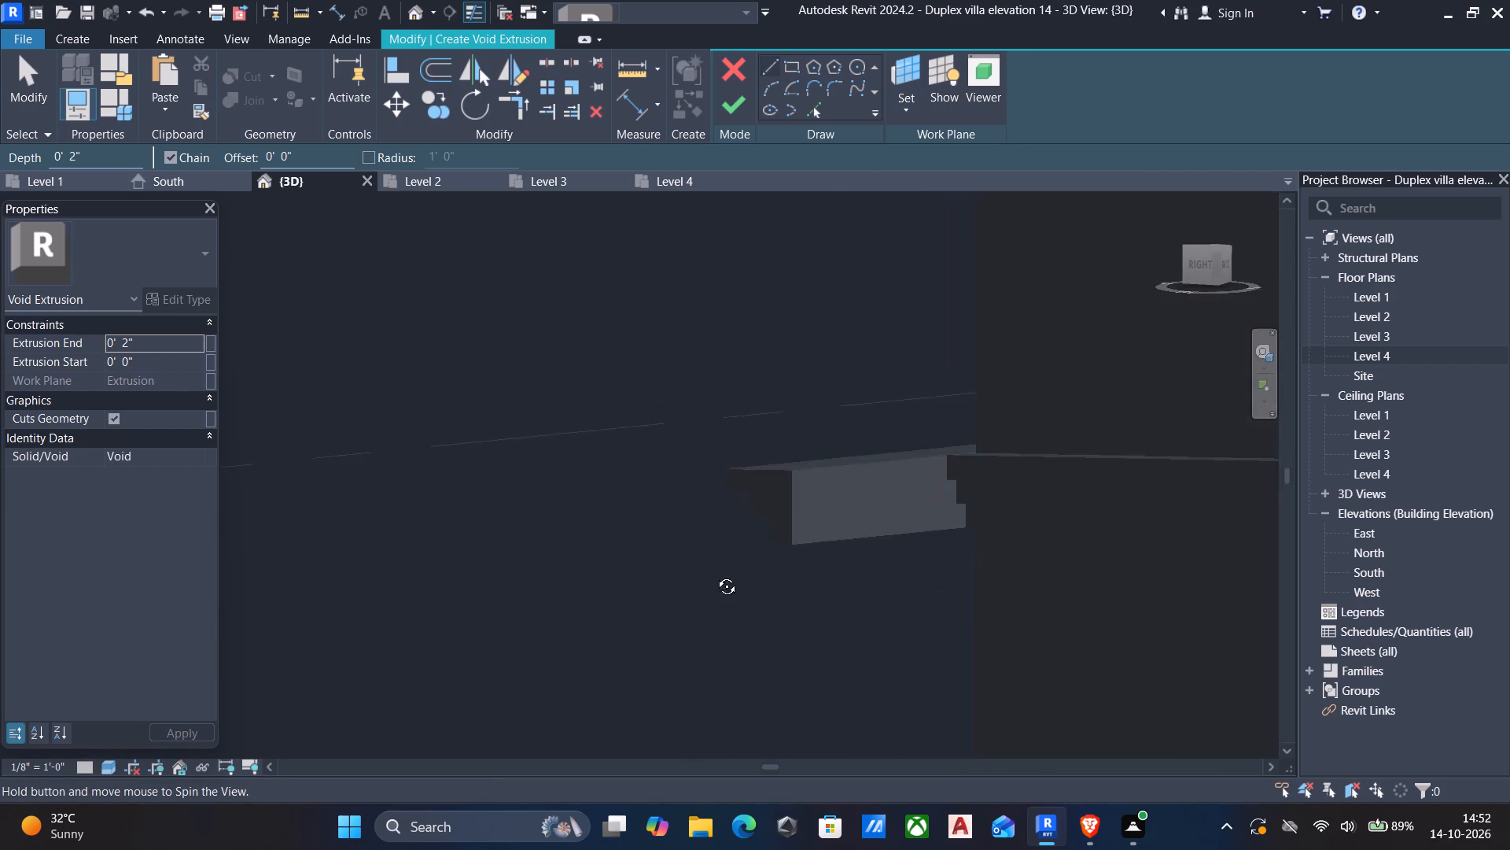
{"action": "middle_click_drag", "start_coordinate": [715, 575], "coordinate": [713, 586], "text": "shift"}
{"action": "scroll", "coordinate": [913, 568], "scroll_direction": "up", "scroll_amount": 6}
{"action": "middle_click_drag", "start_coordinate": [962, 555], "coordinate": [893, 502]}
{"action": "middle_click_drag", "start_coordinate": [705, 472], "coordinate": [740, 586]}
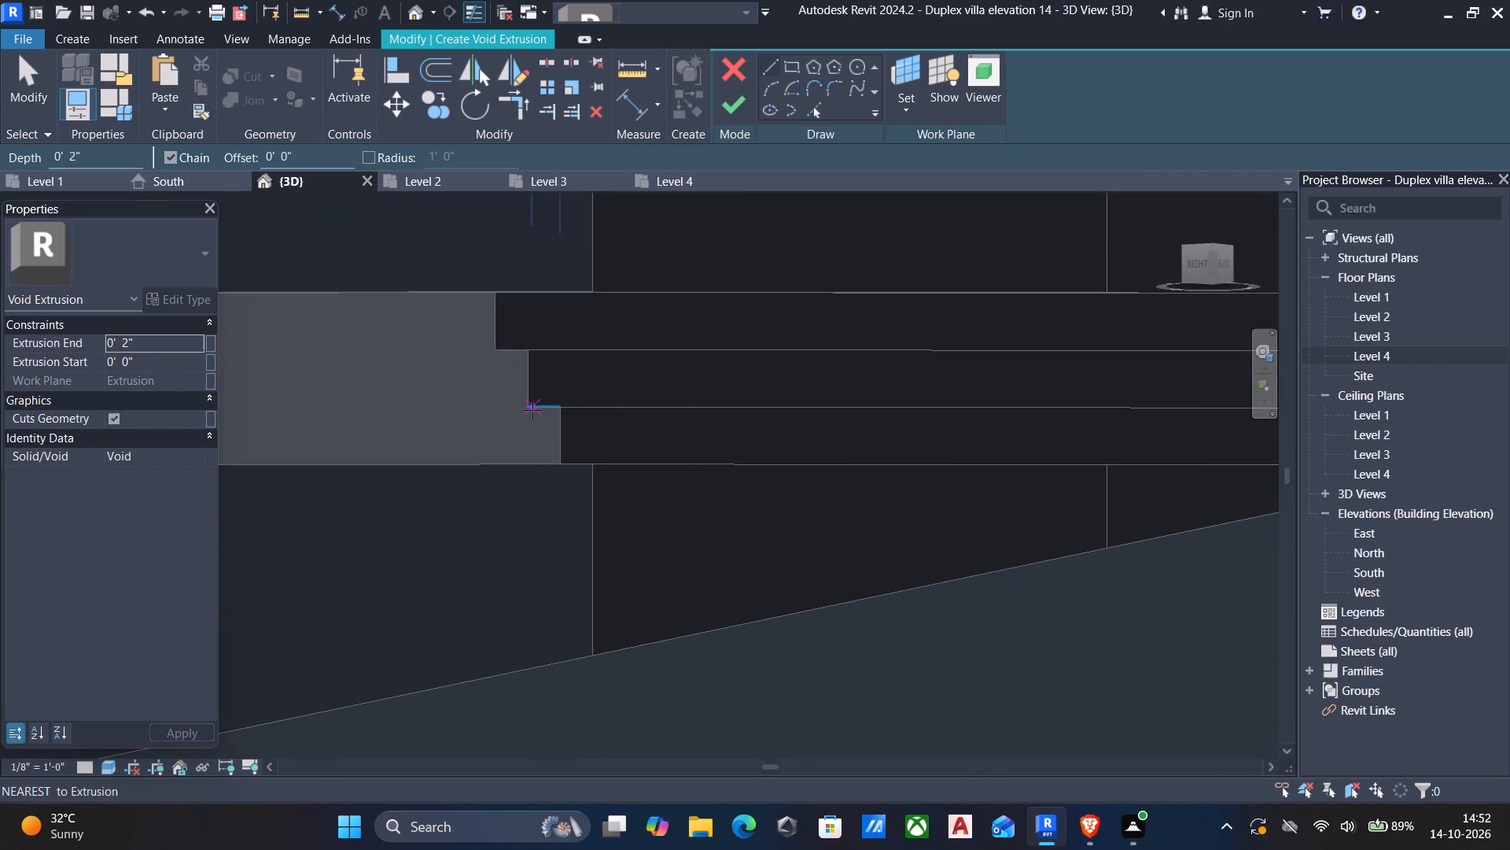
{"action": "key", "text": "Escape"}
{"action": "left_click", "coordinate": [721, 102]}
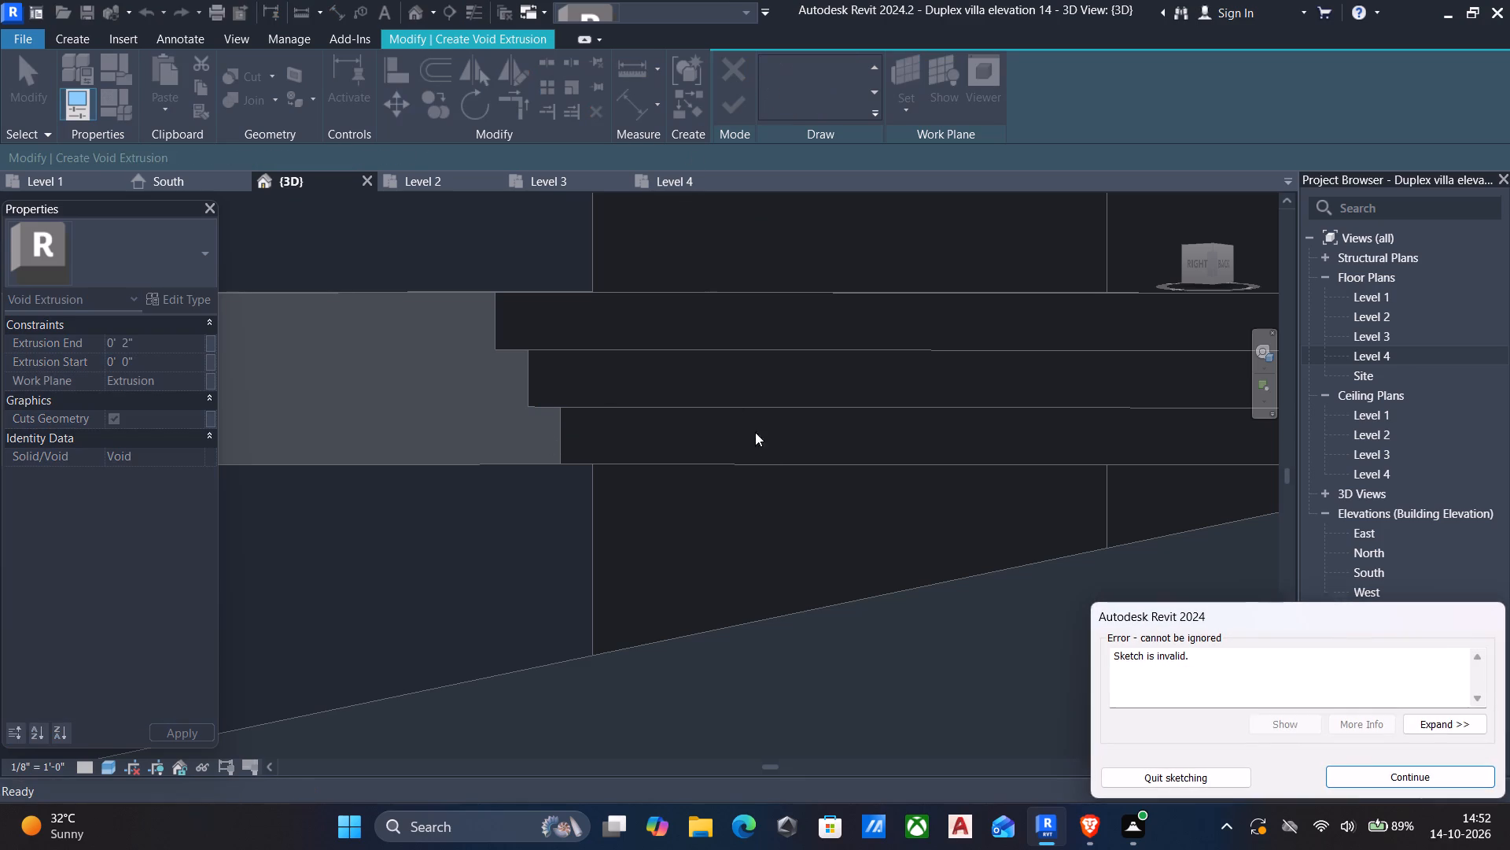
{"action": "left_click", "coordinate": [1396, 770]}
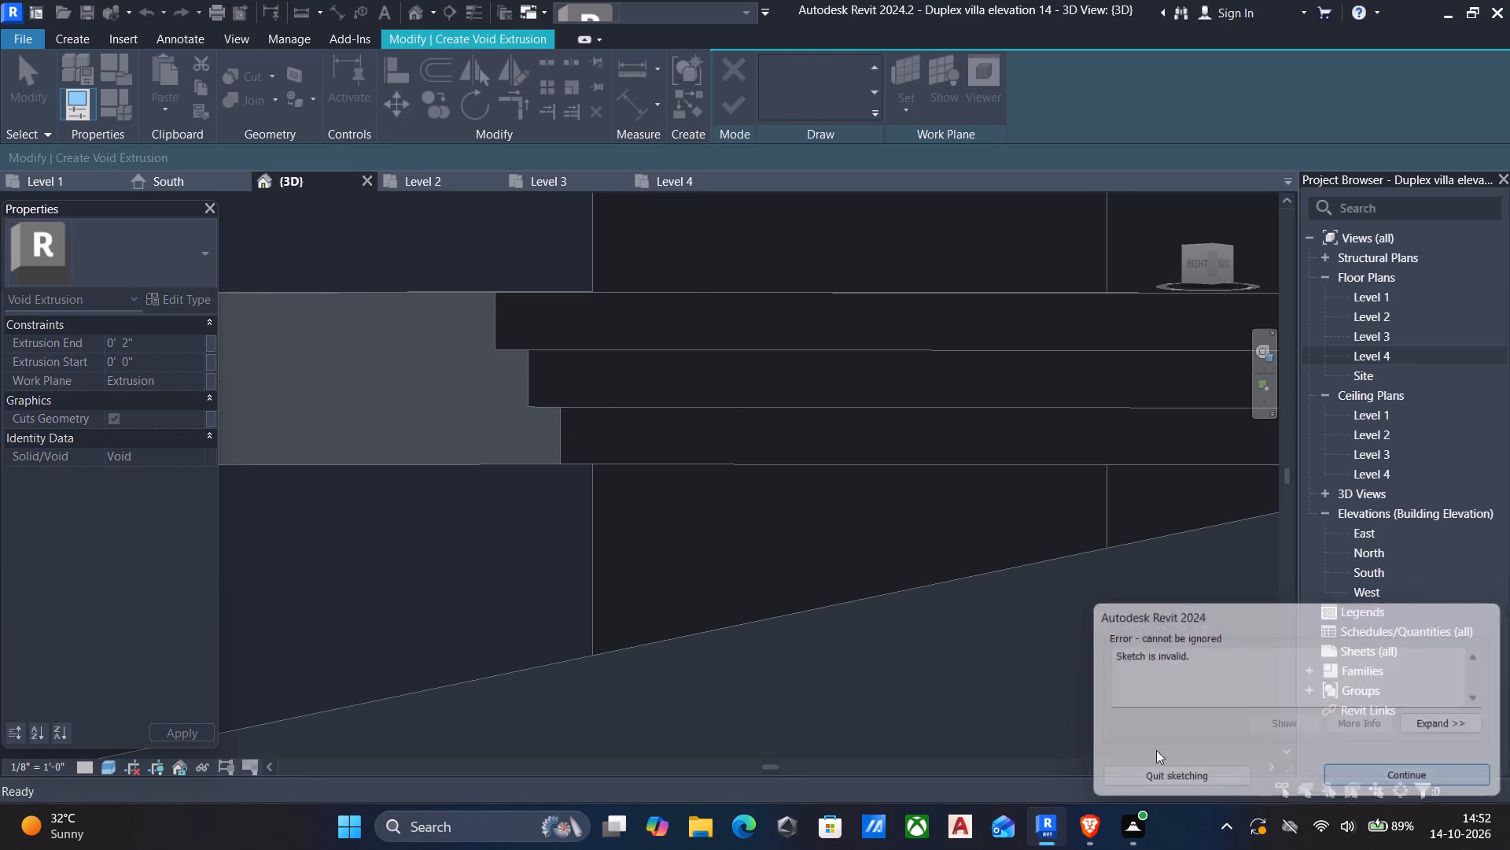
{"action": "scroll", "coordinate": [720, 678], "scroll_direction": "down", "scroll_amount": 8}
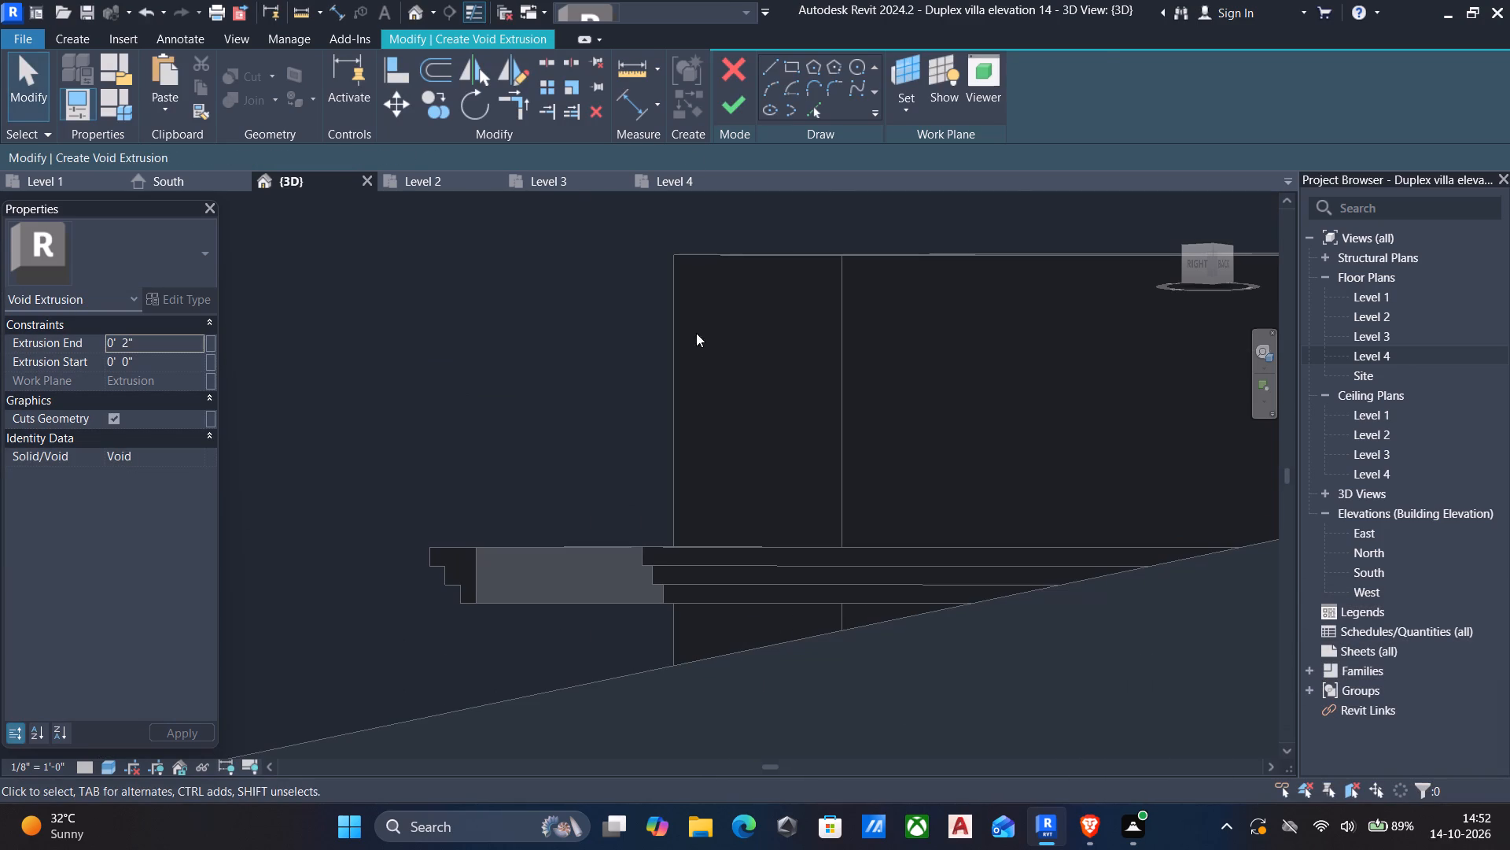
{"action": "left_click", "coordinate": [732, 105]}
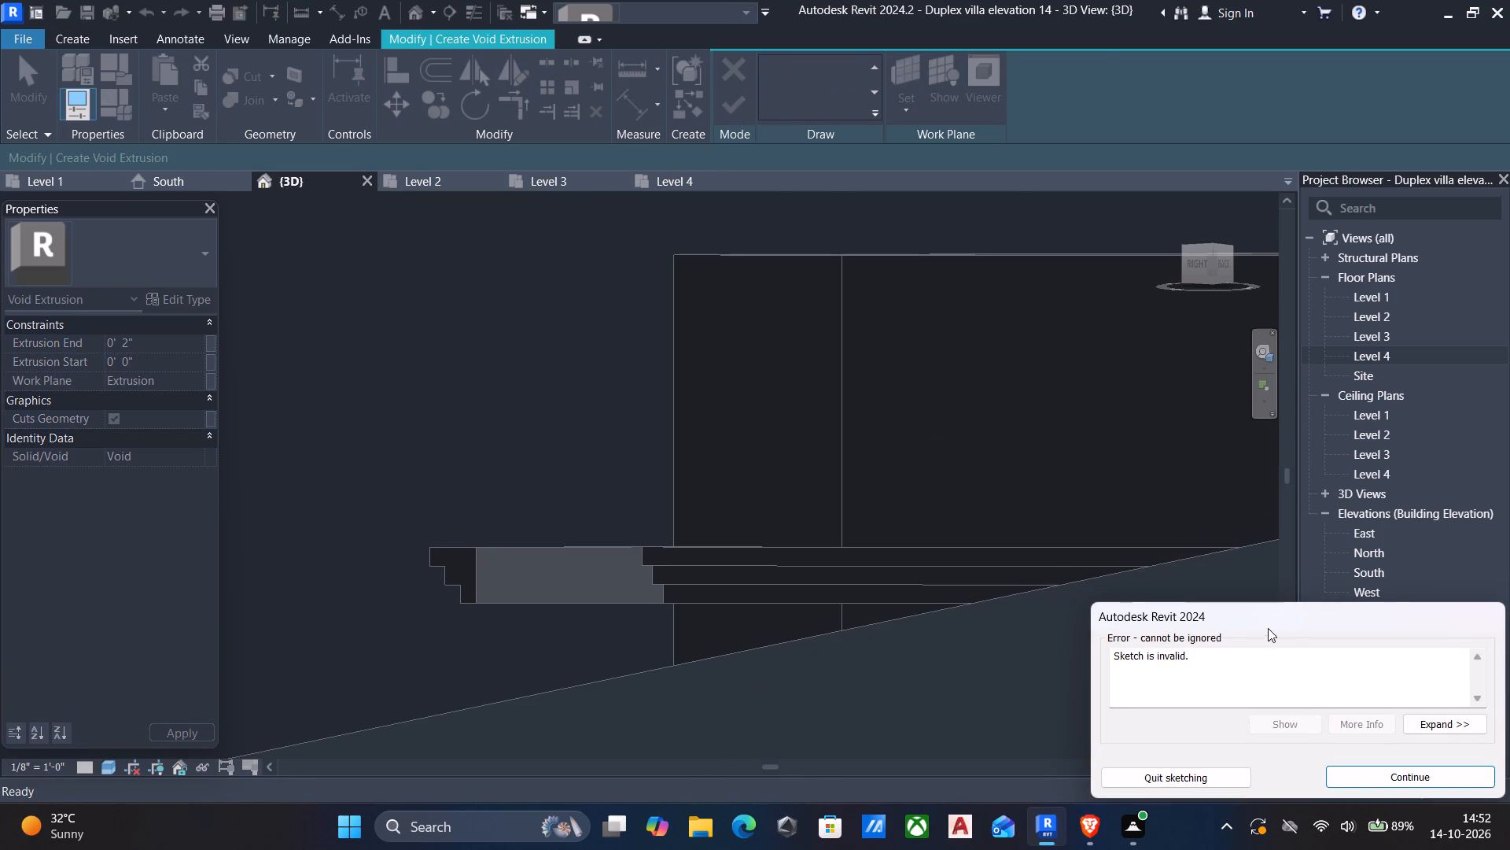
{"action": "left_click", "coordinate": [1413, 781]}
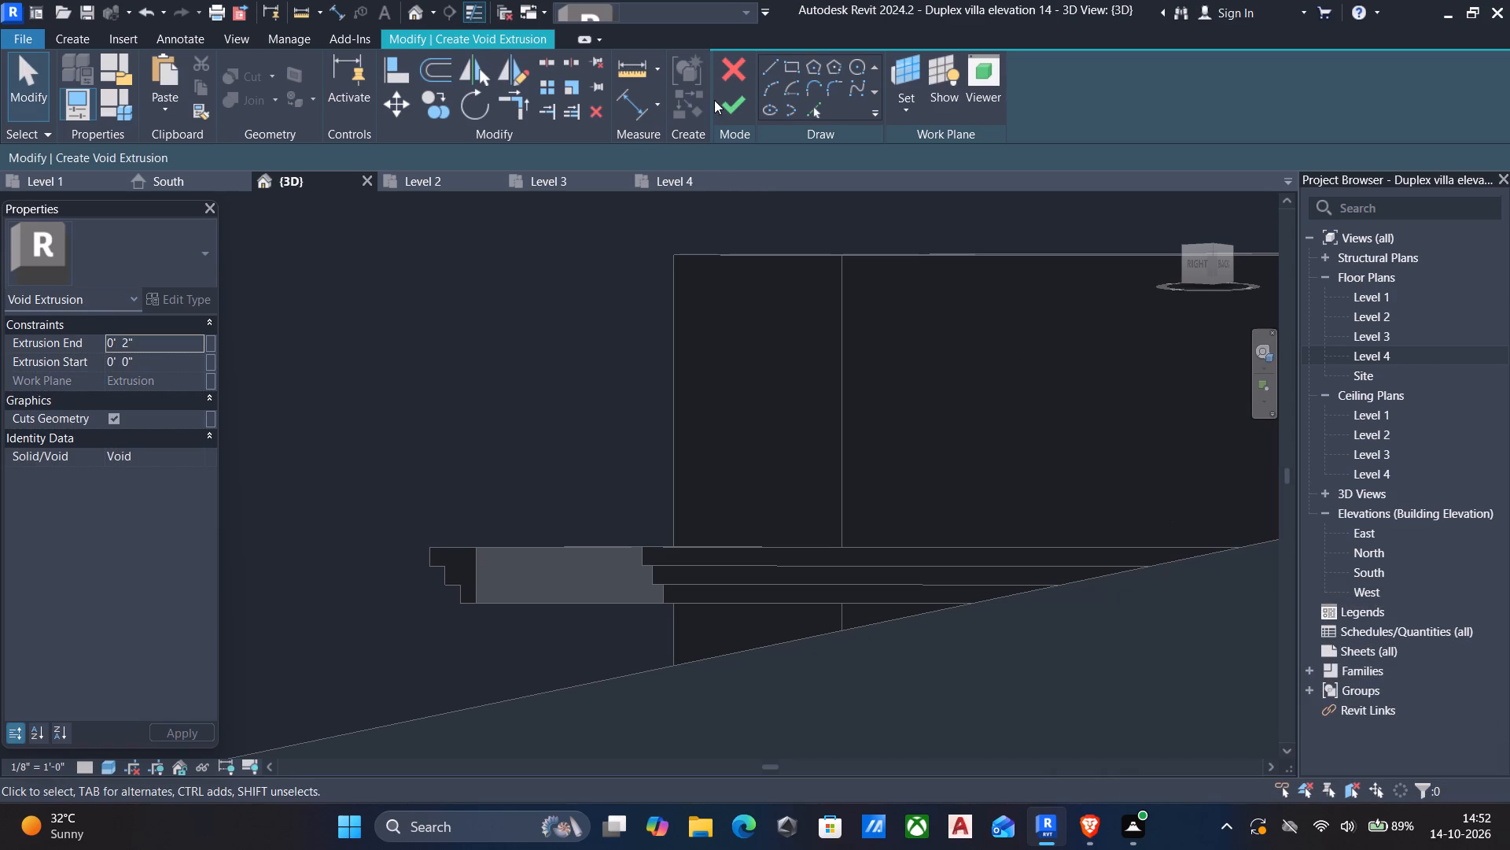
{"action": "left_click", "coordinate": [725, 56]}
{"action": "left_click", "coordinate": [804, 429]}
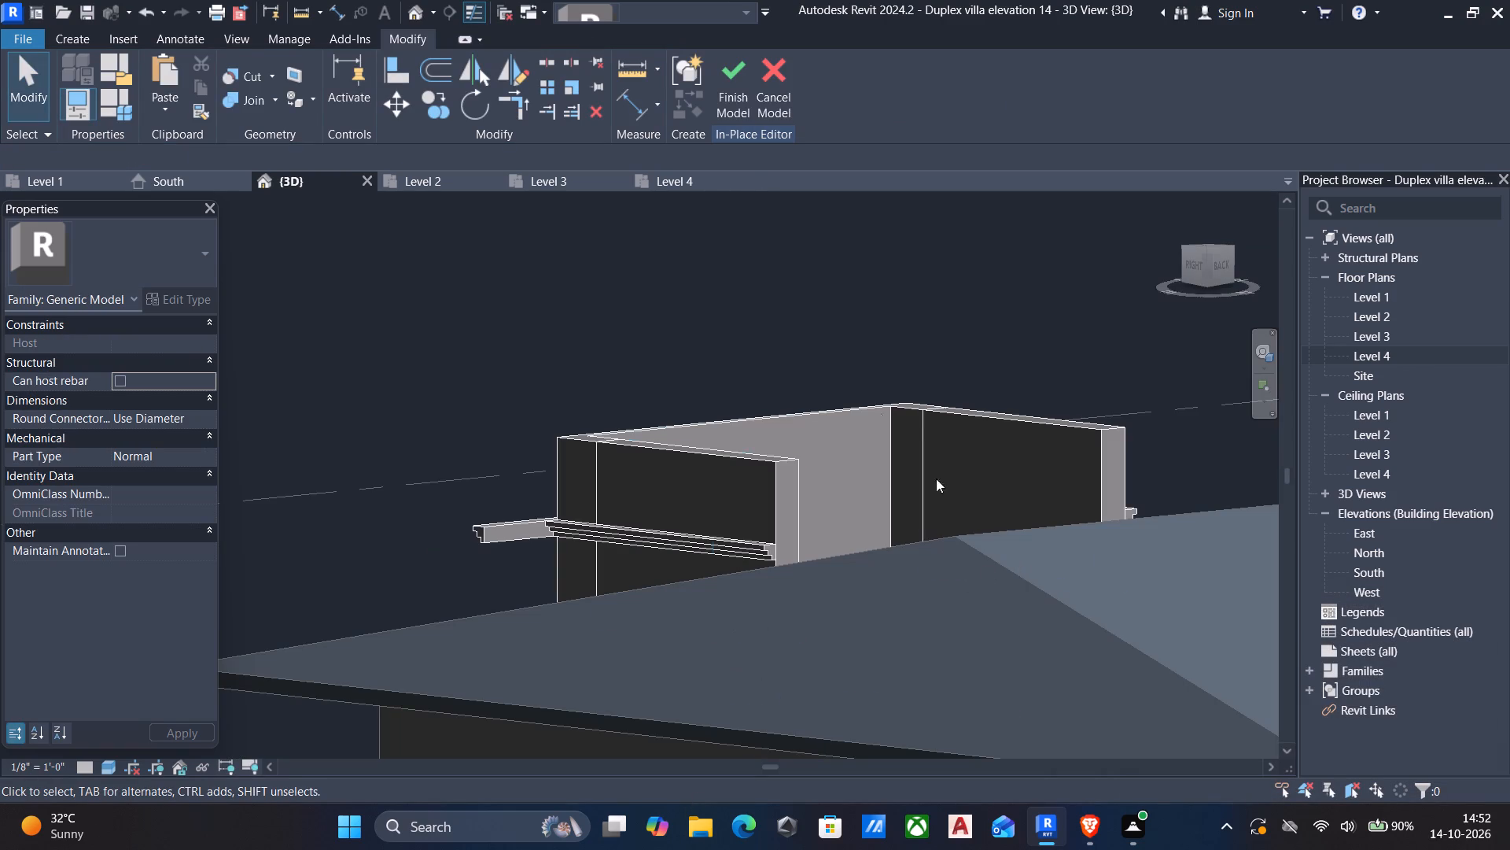
Finish editing the in-place portal model, keeping the extended front moulding and aligned side mouldings.
{"action": "left_click", "coordinate": [727, 77]}
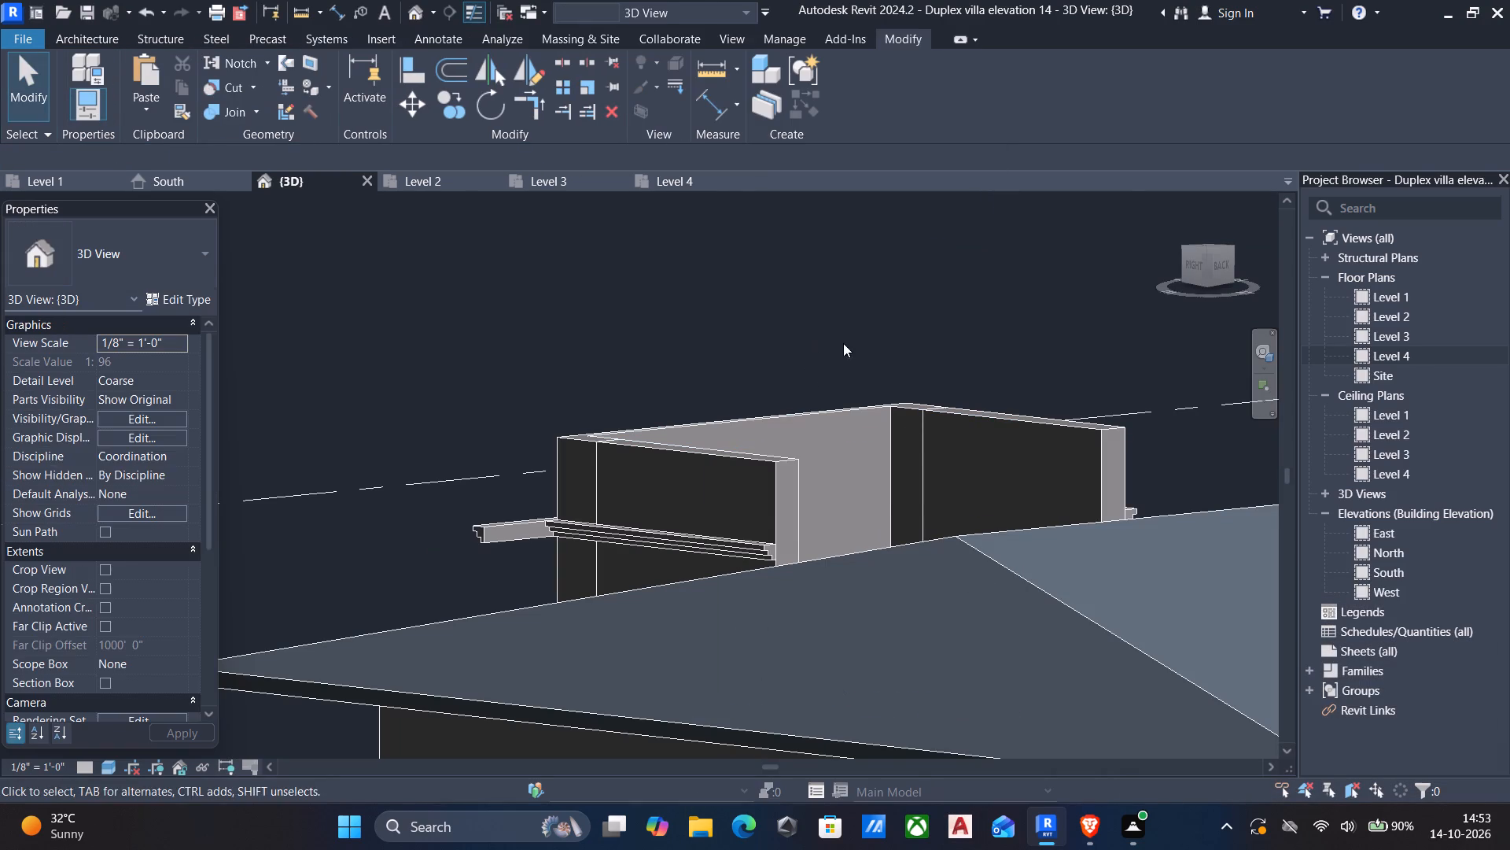
Hide only the main 6" roof element in the 3D view.
{"action": "left_click", "coordinate": [1081, 613]}
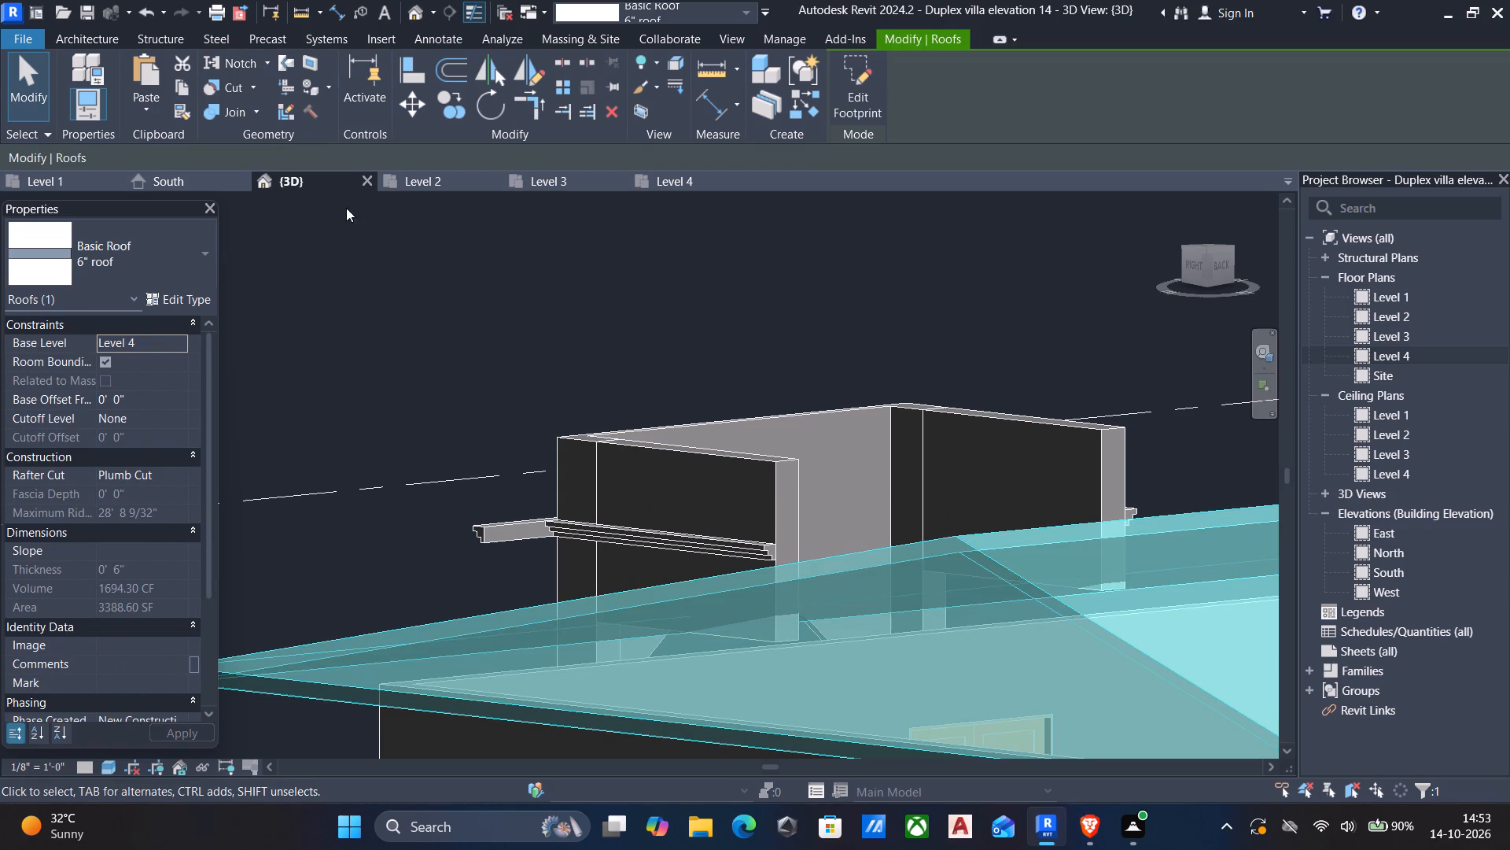
{"action": "right_click", "coordinate": [418, 310]}
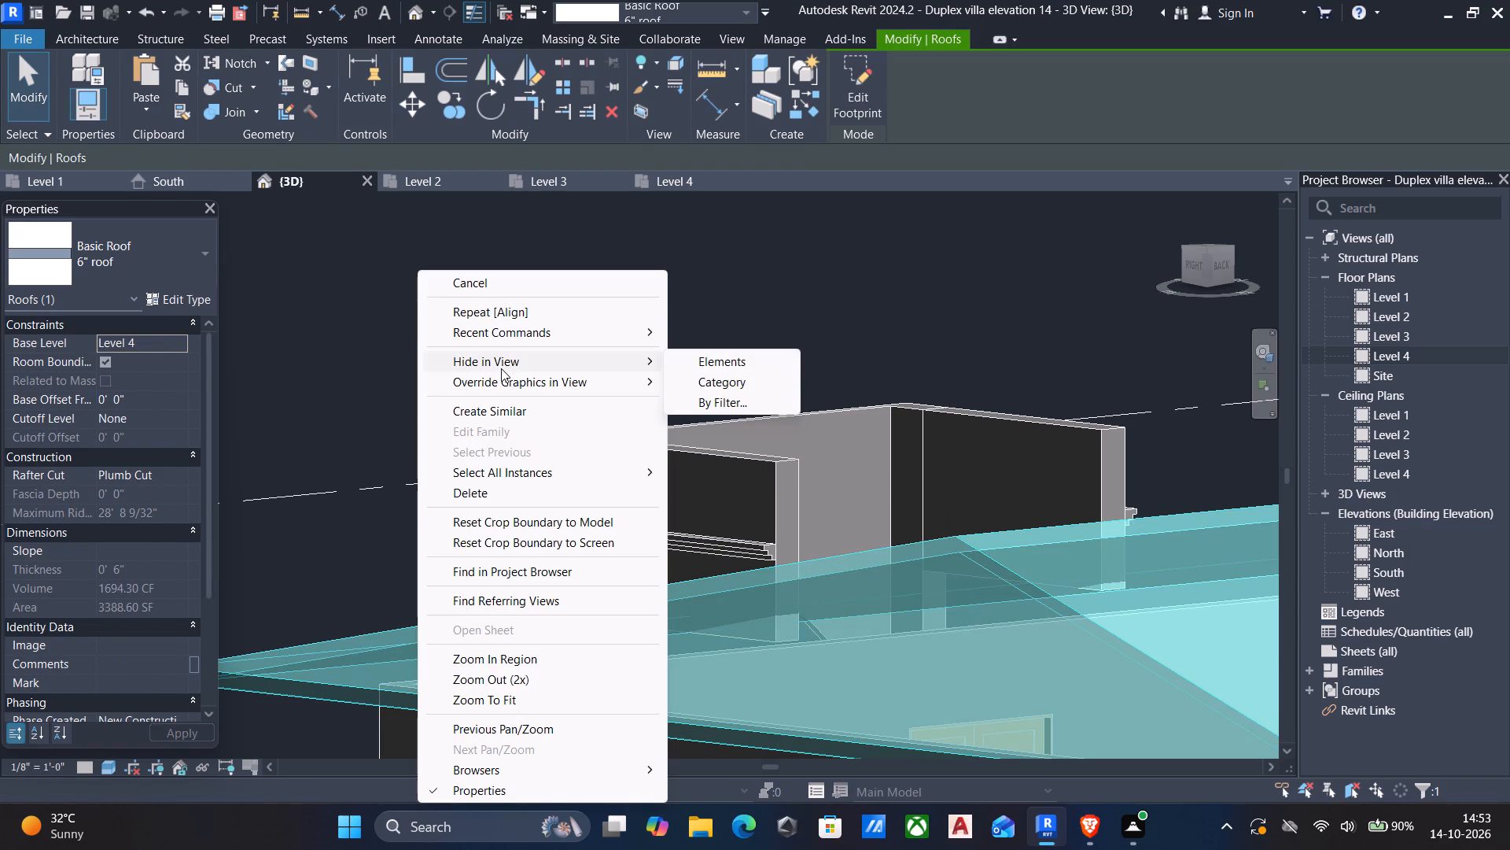
{"action": "left_click", "coordinate": [723, 362]}
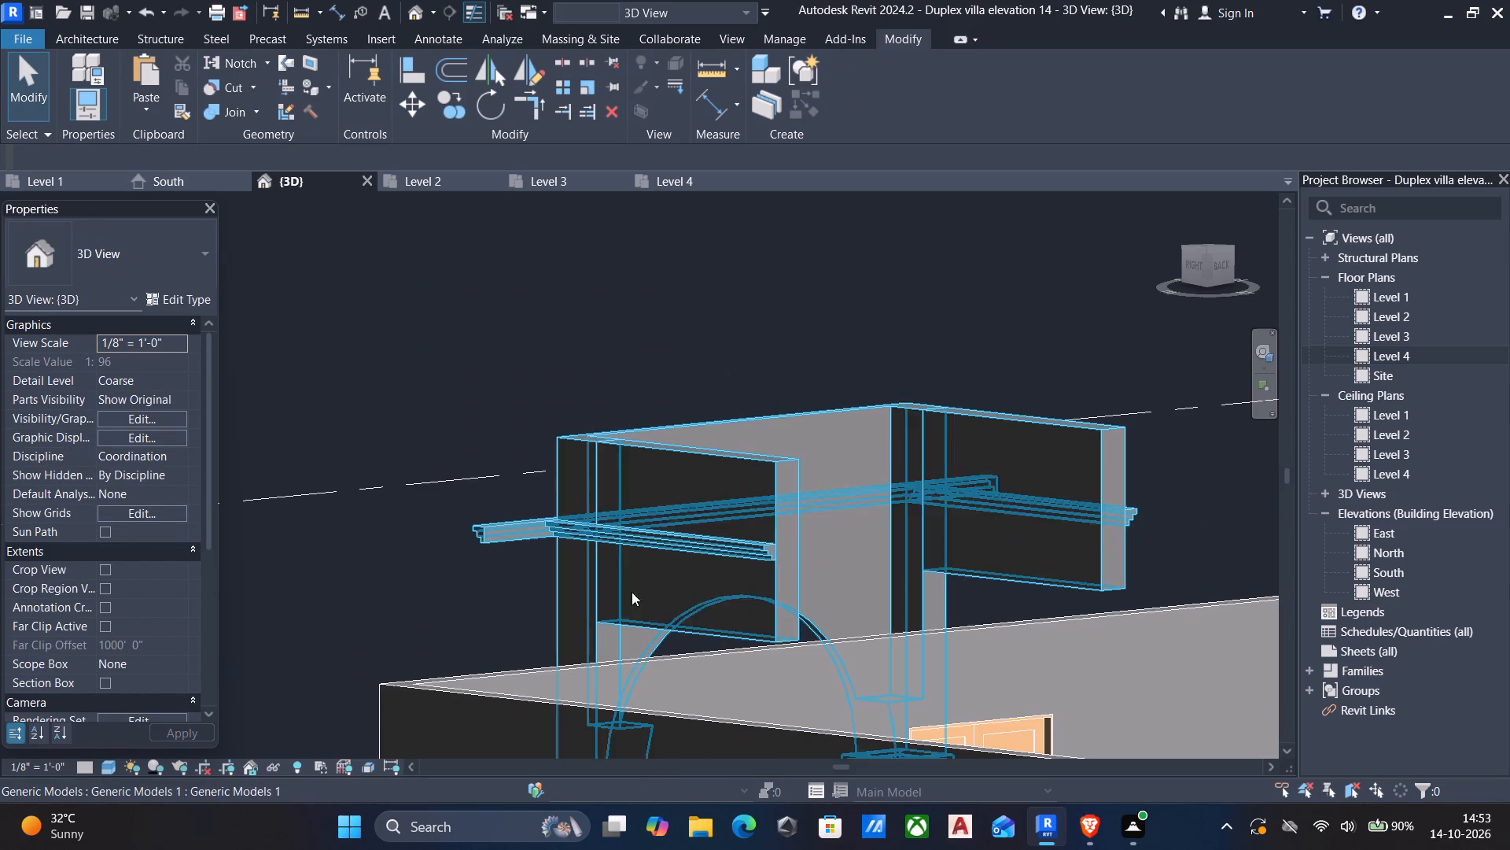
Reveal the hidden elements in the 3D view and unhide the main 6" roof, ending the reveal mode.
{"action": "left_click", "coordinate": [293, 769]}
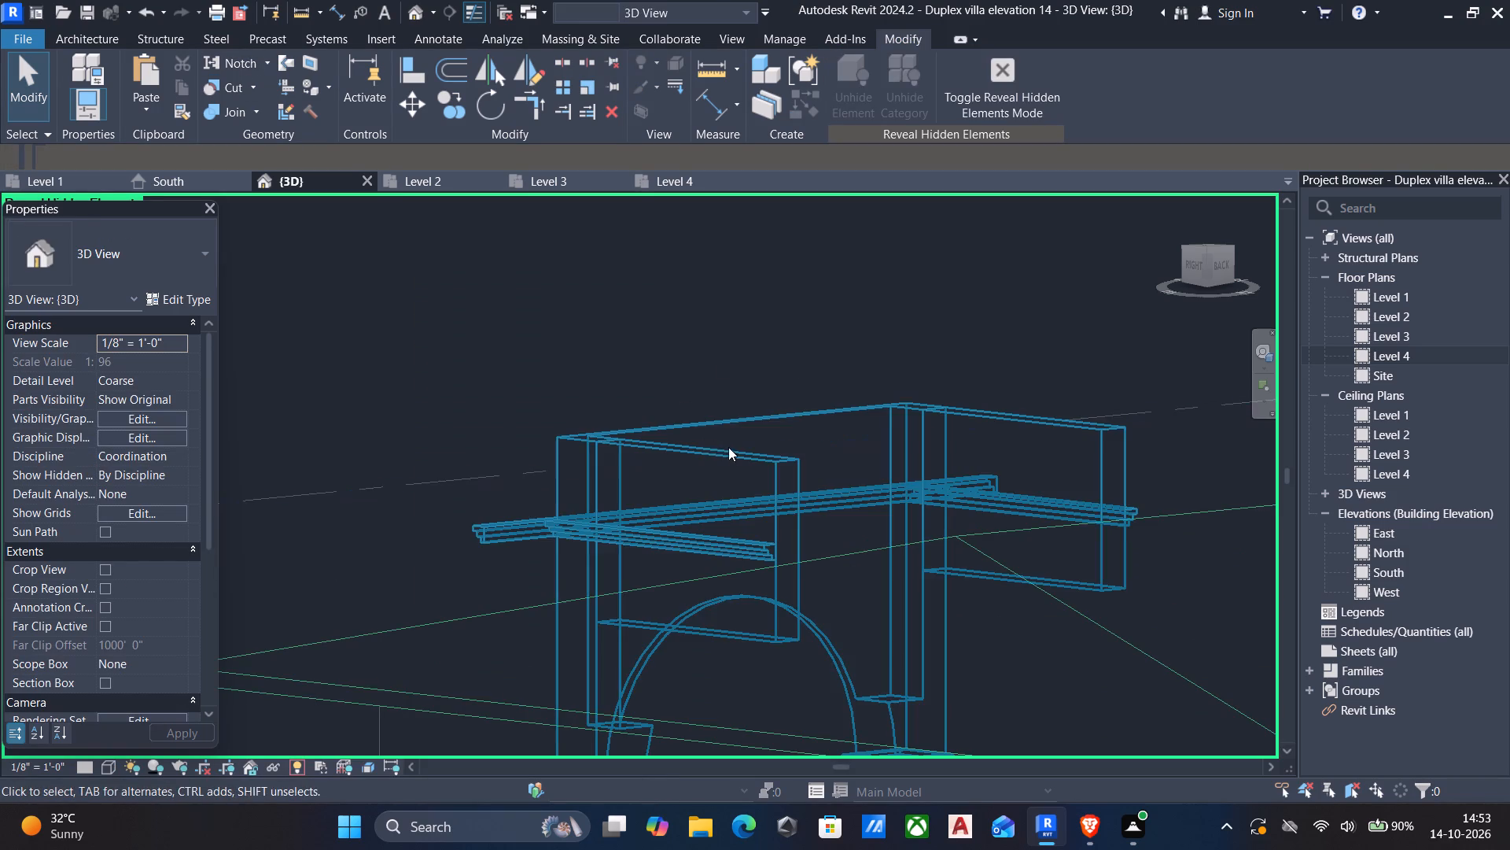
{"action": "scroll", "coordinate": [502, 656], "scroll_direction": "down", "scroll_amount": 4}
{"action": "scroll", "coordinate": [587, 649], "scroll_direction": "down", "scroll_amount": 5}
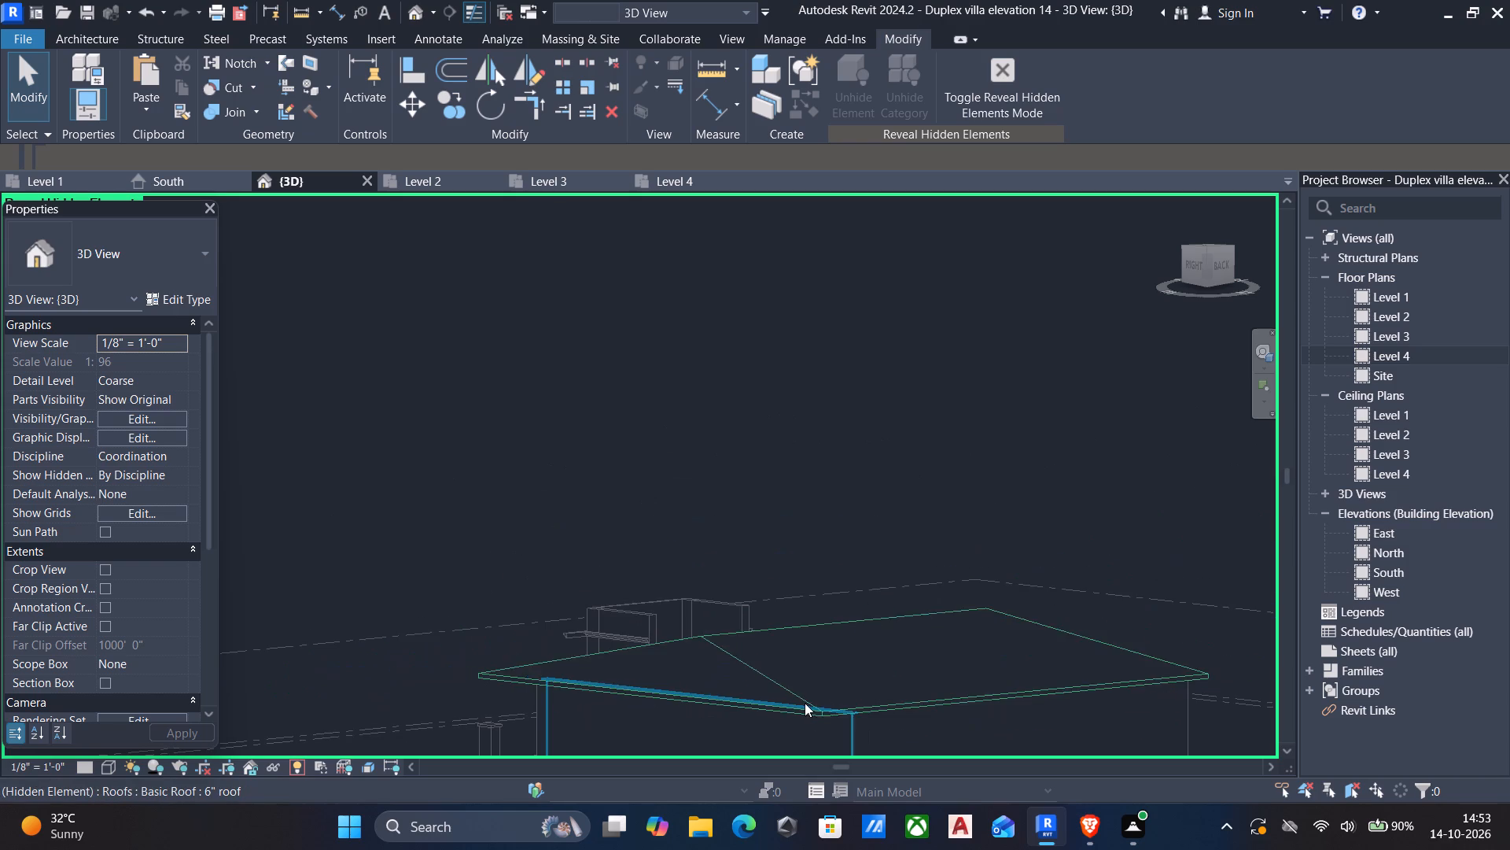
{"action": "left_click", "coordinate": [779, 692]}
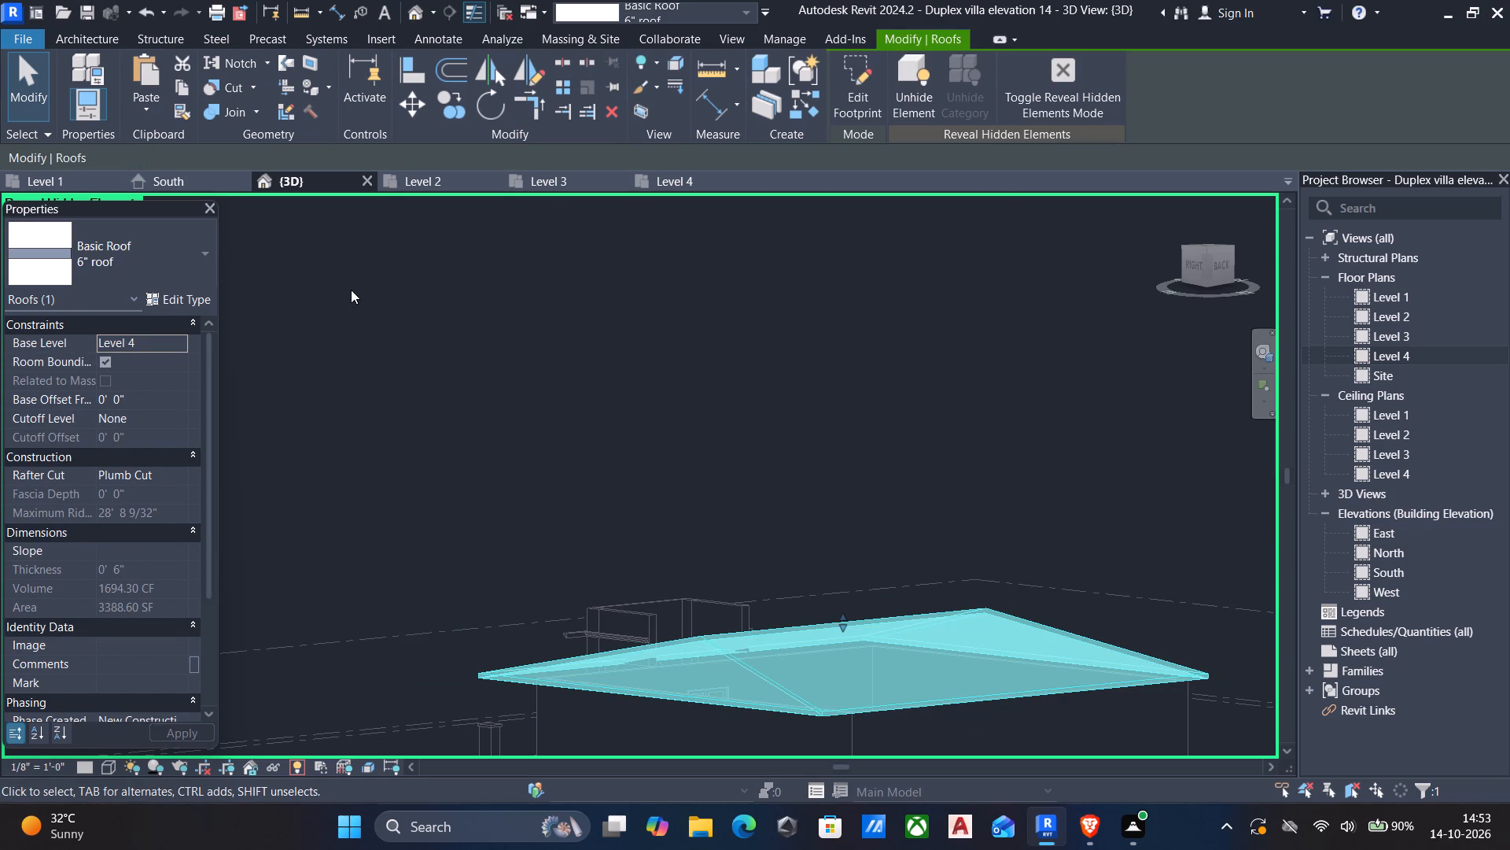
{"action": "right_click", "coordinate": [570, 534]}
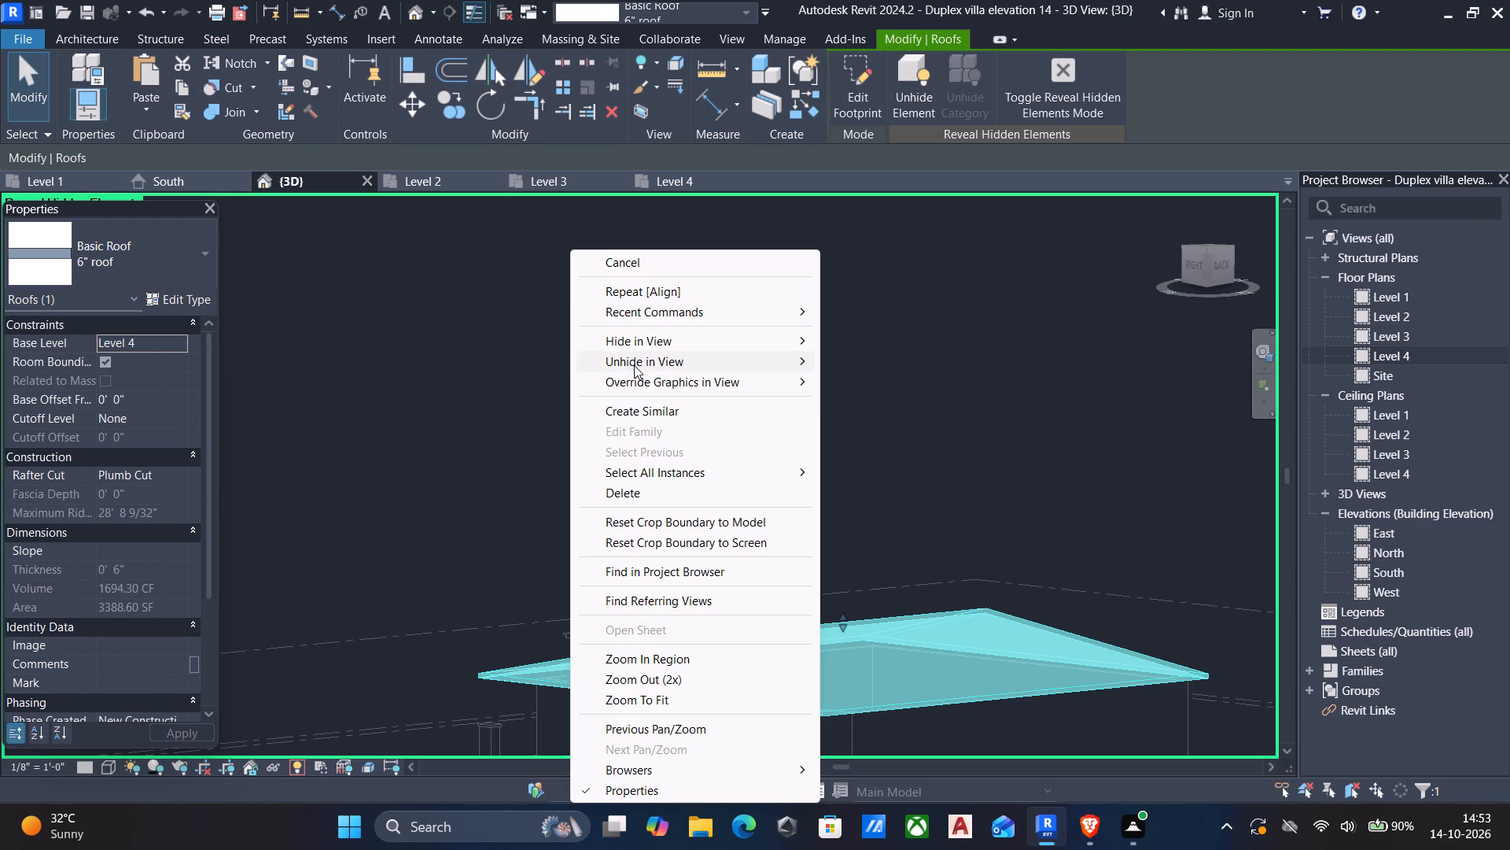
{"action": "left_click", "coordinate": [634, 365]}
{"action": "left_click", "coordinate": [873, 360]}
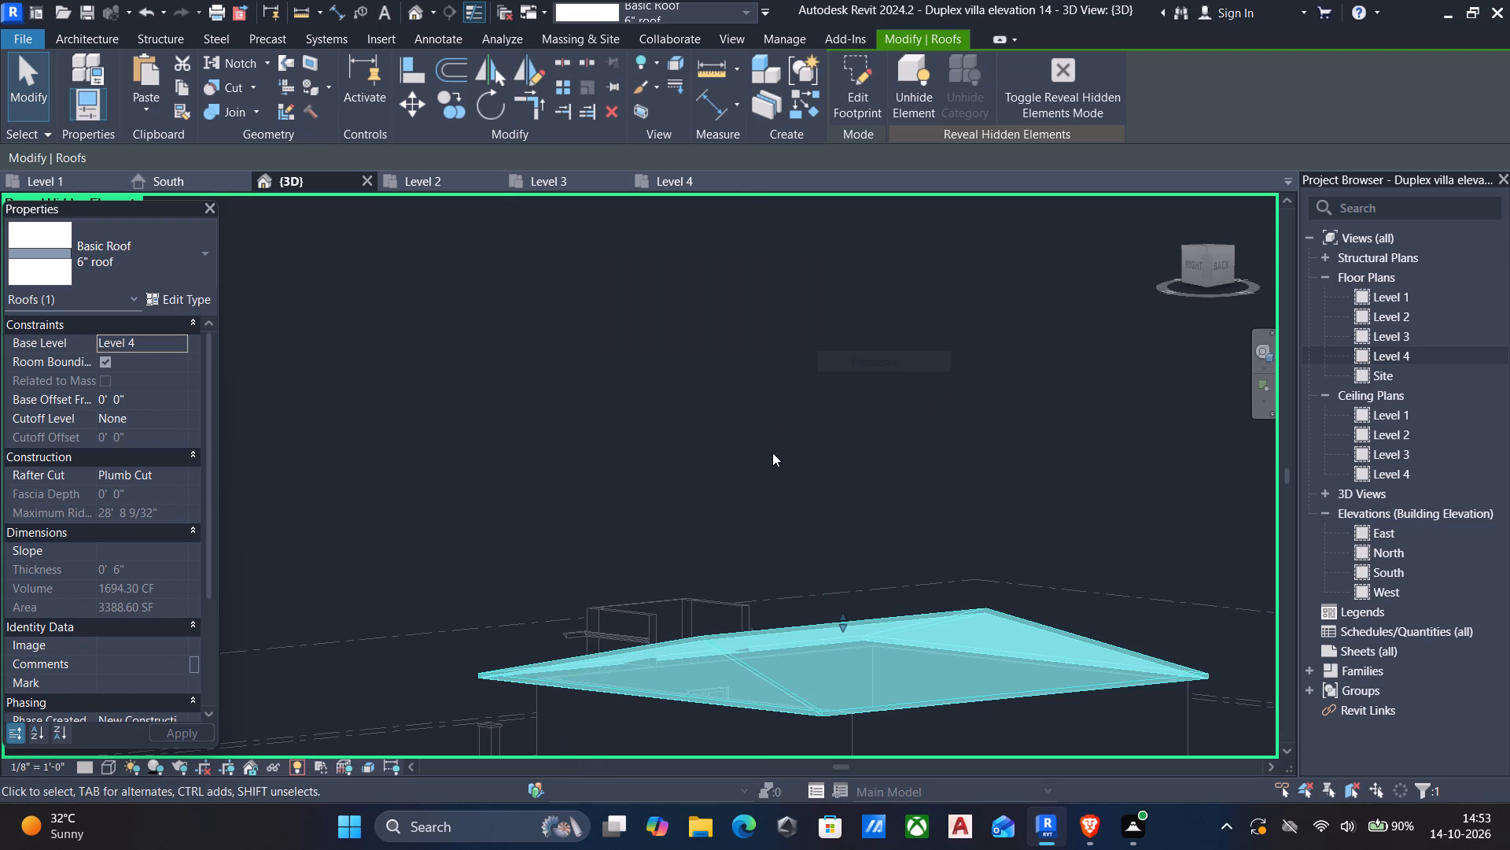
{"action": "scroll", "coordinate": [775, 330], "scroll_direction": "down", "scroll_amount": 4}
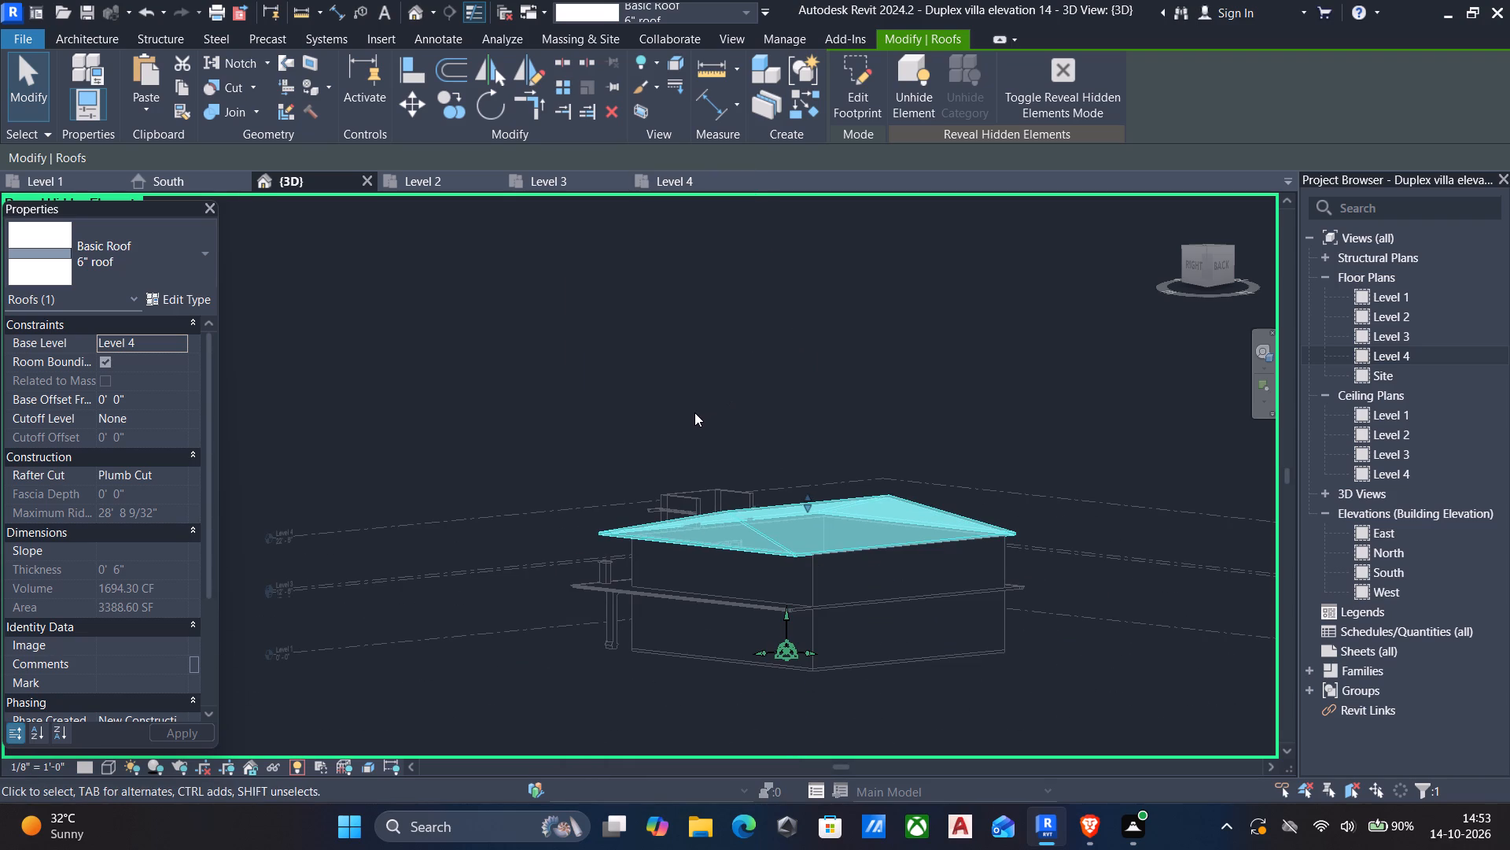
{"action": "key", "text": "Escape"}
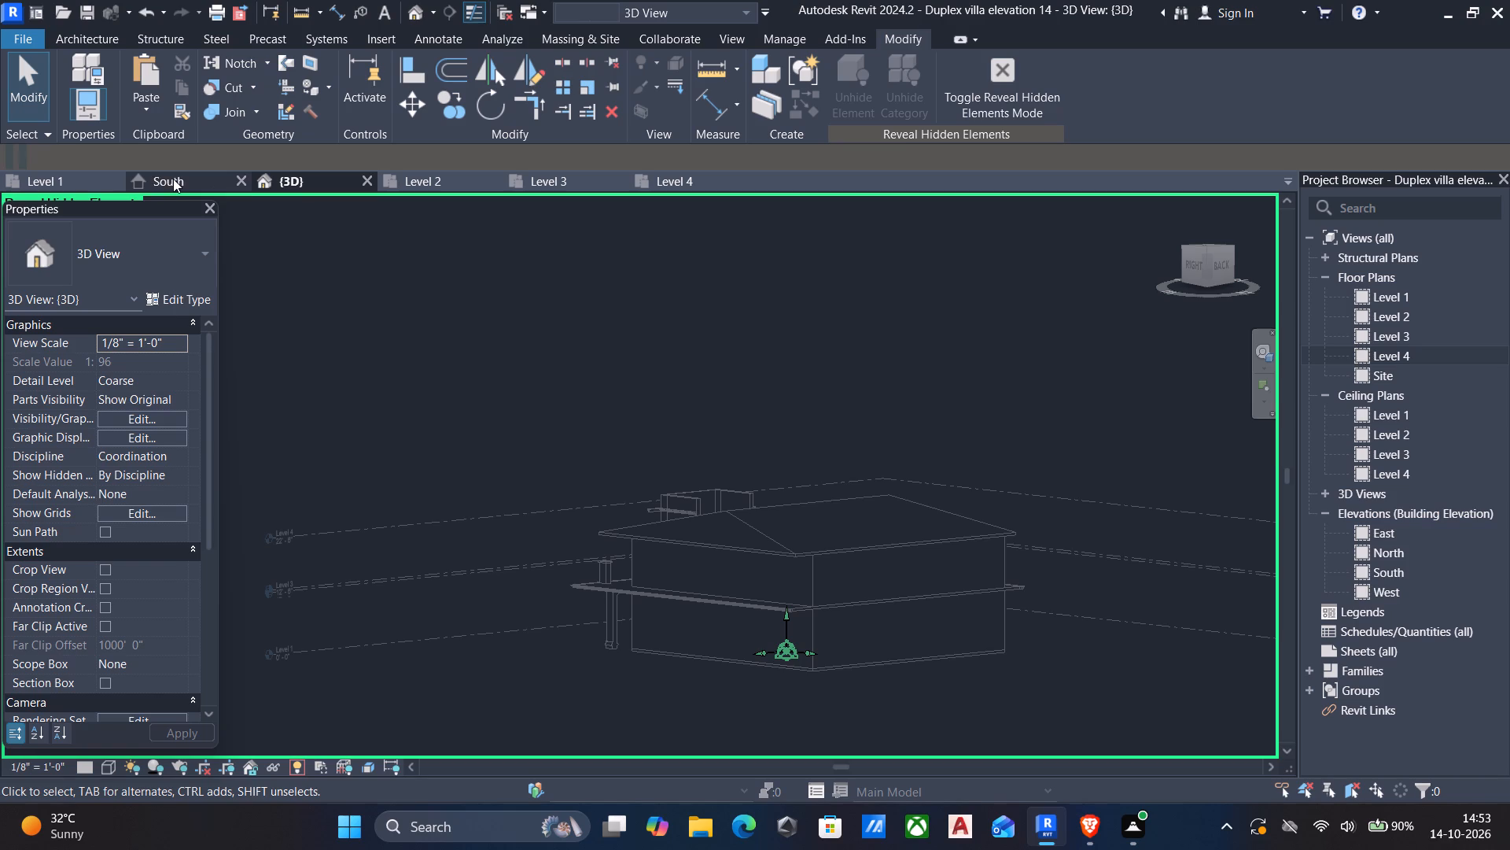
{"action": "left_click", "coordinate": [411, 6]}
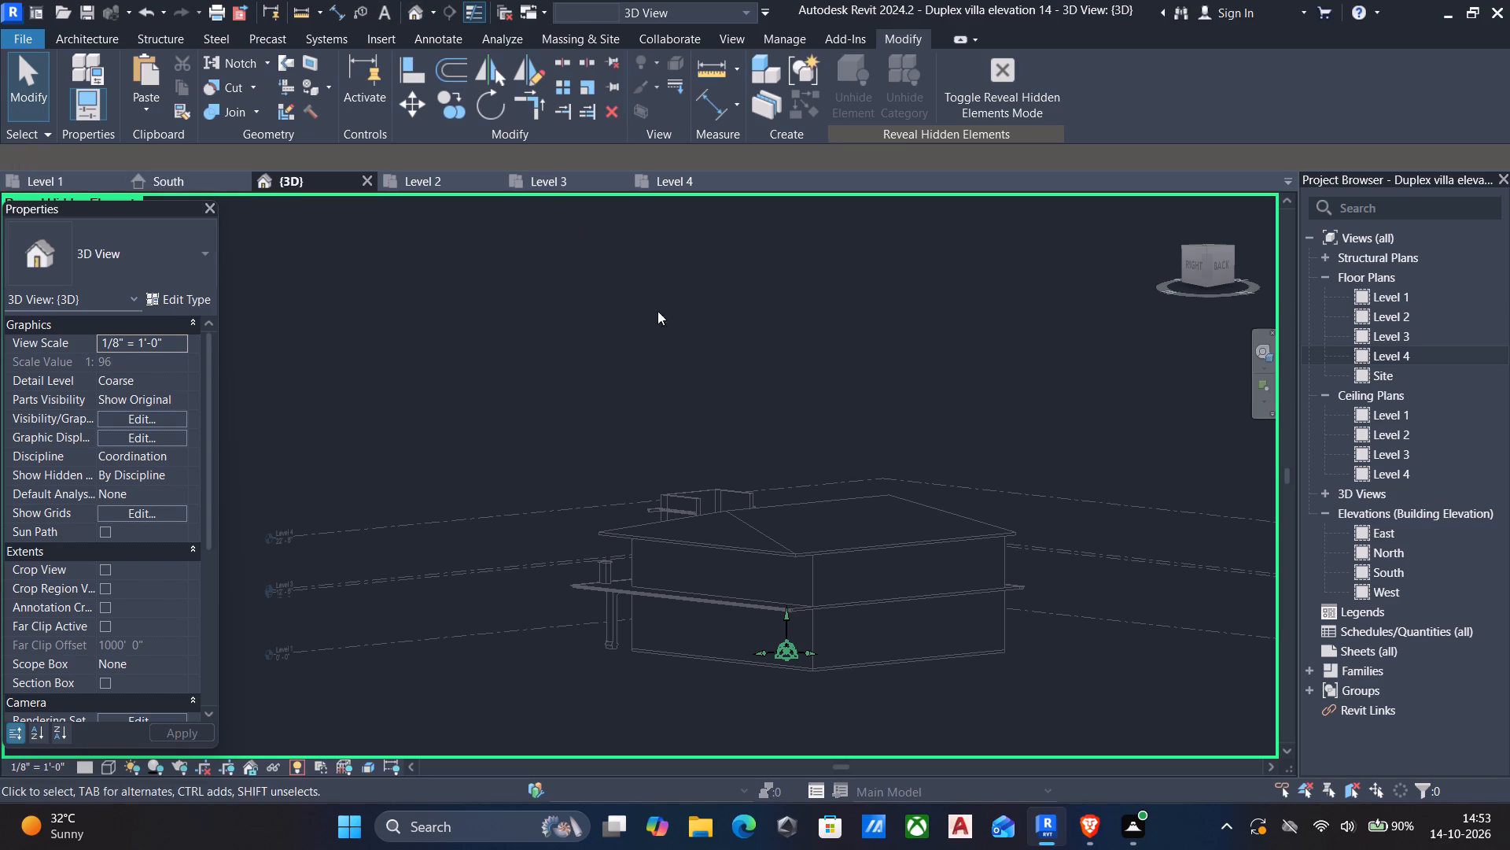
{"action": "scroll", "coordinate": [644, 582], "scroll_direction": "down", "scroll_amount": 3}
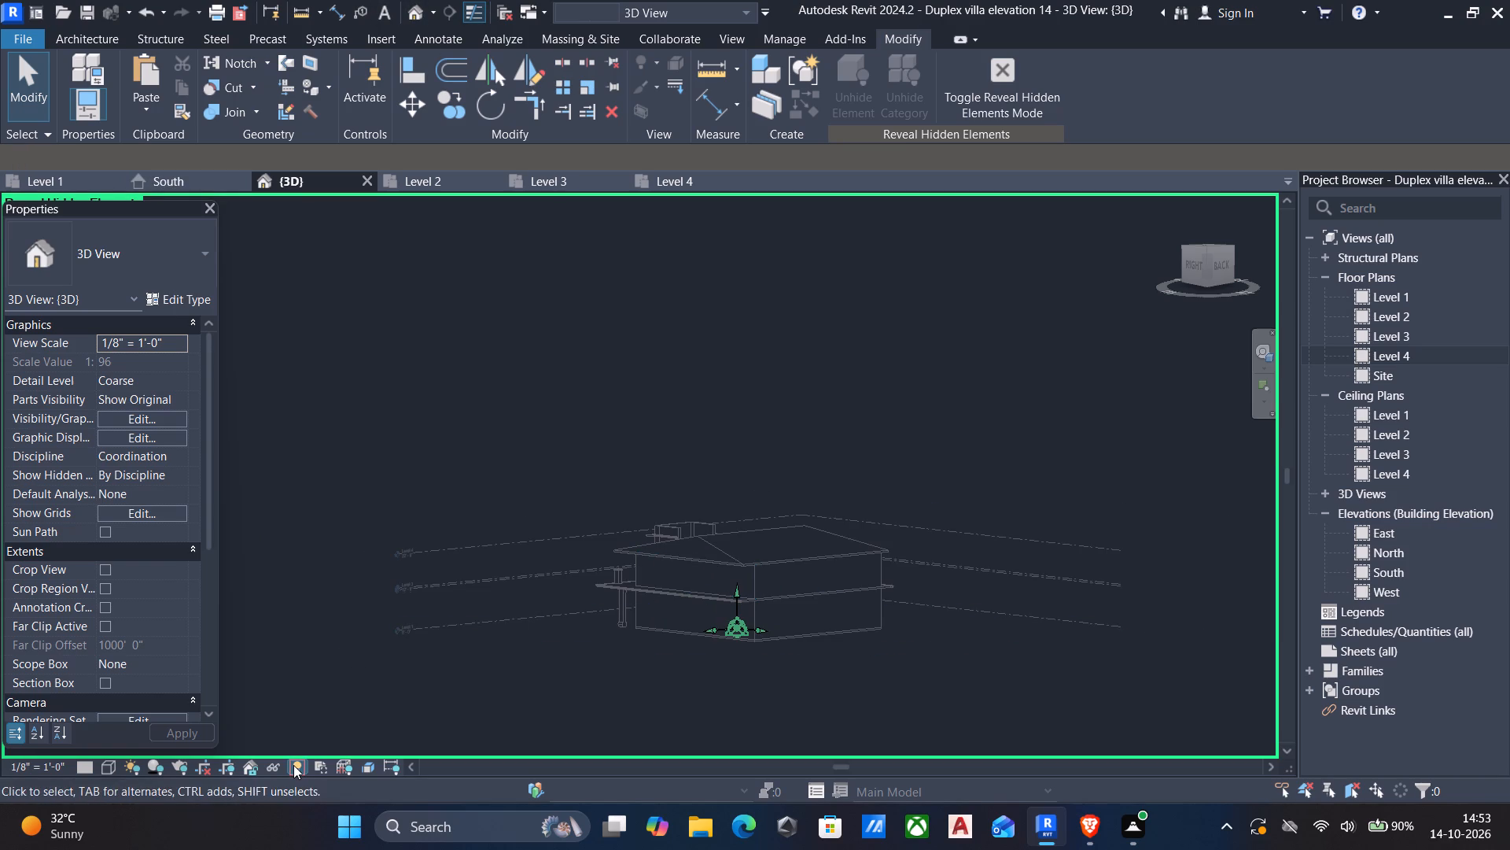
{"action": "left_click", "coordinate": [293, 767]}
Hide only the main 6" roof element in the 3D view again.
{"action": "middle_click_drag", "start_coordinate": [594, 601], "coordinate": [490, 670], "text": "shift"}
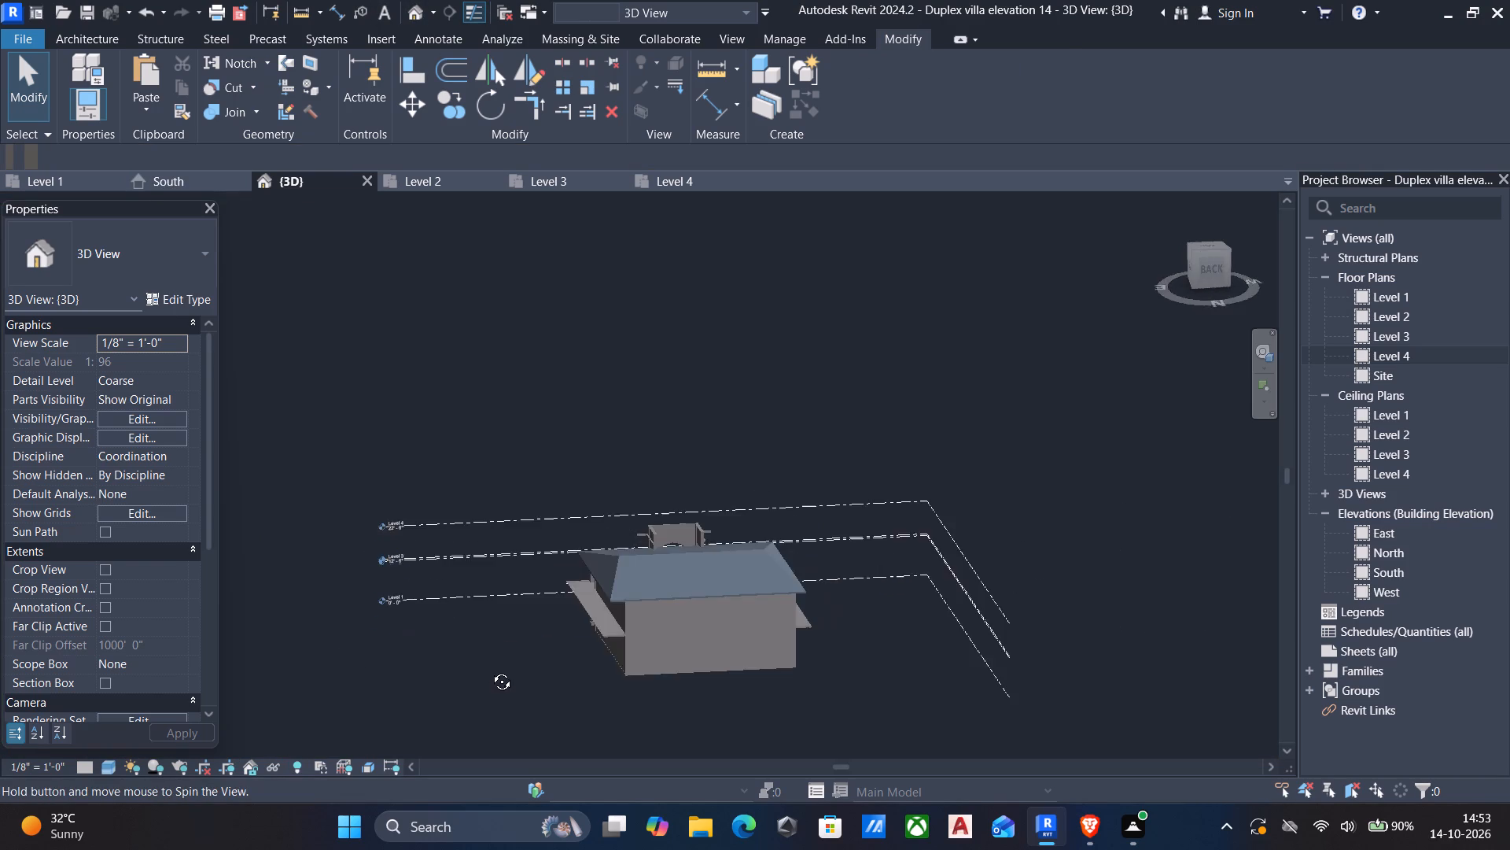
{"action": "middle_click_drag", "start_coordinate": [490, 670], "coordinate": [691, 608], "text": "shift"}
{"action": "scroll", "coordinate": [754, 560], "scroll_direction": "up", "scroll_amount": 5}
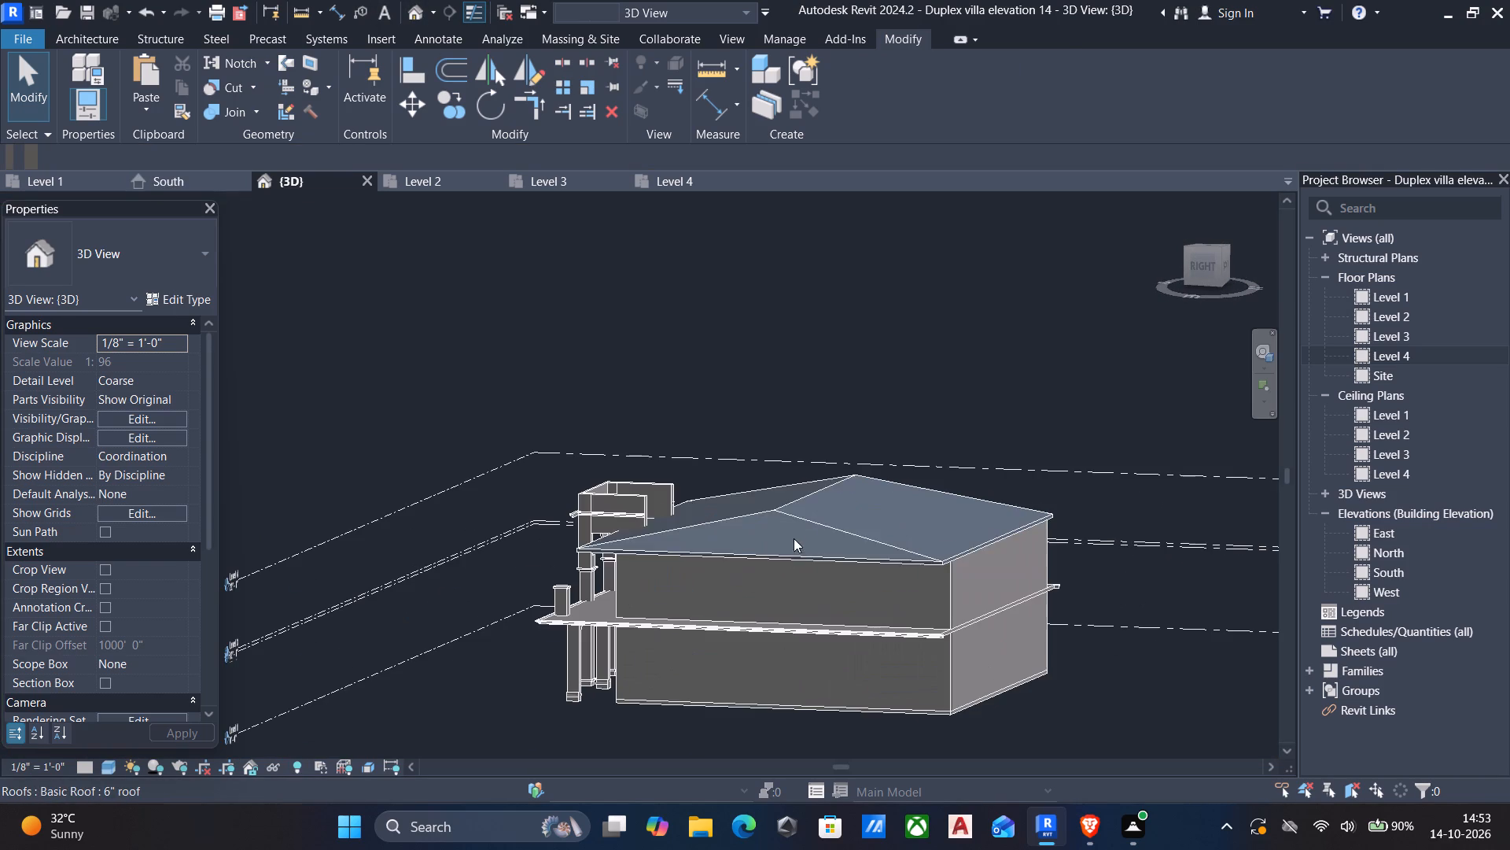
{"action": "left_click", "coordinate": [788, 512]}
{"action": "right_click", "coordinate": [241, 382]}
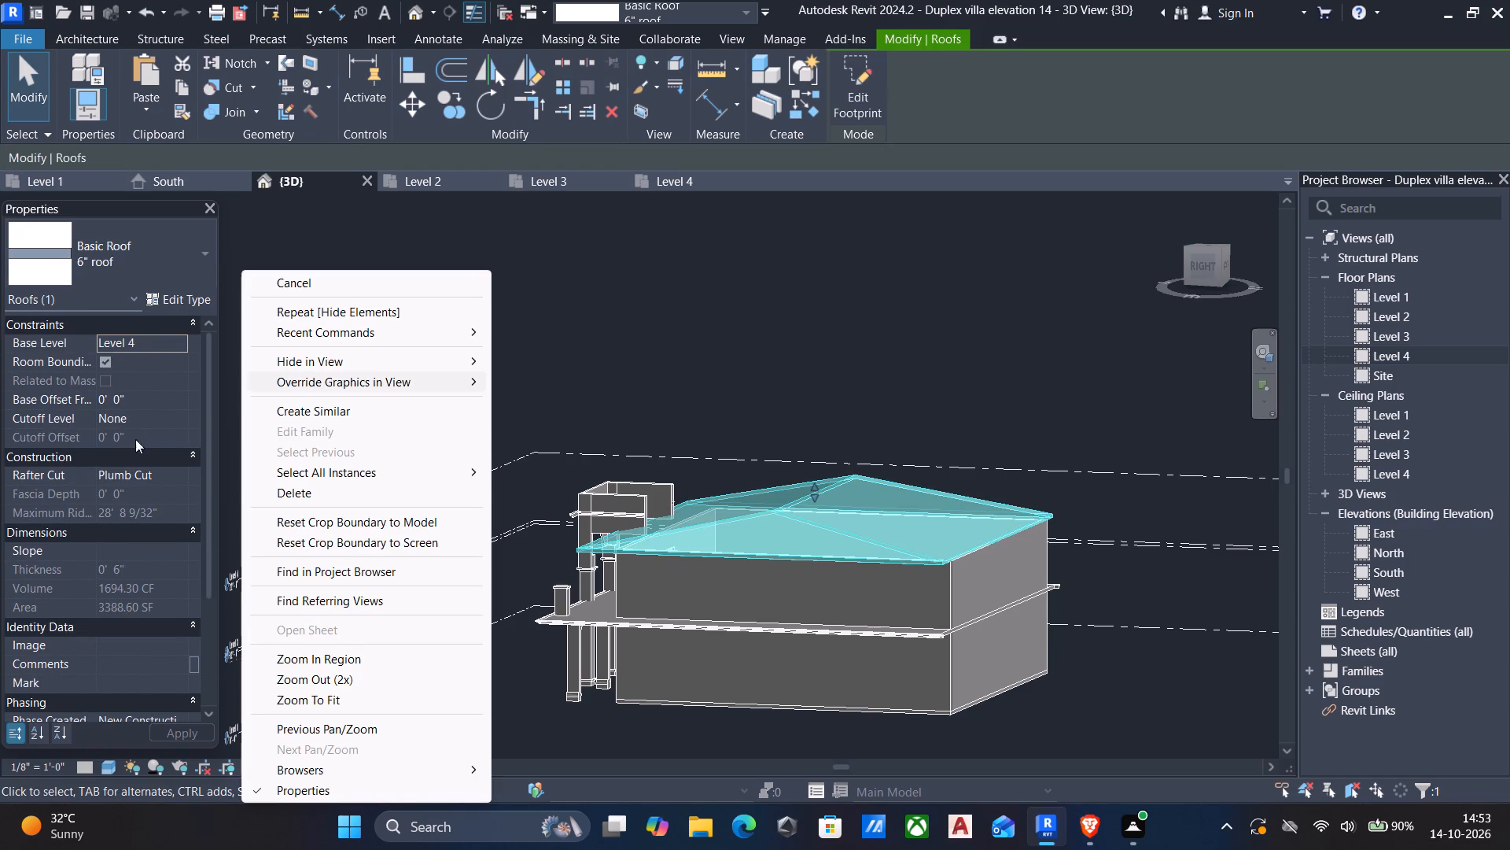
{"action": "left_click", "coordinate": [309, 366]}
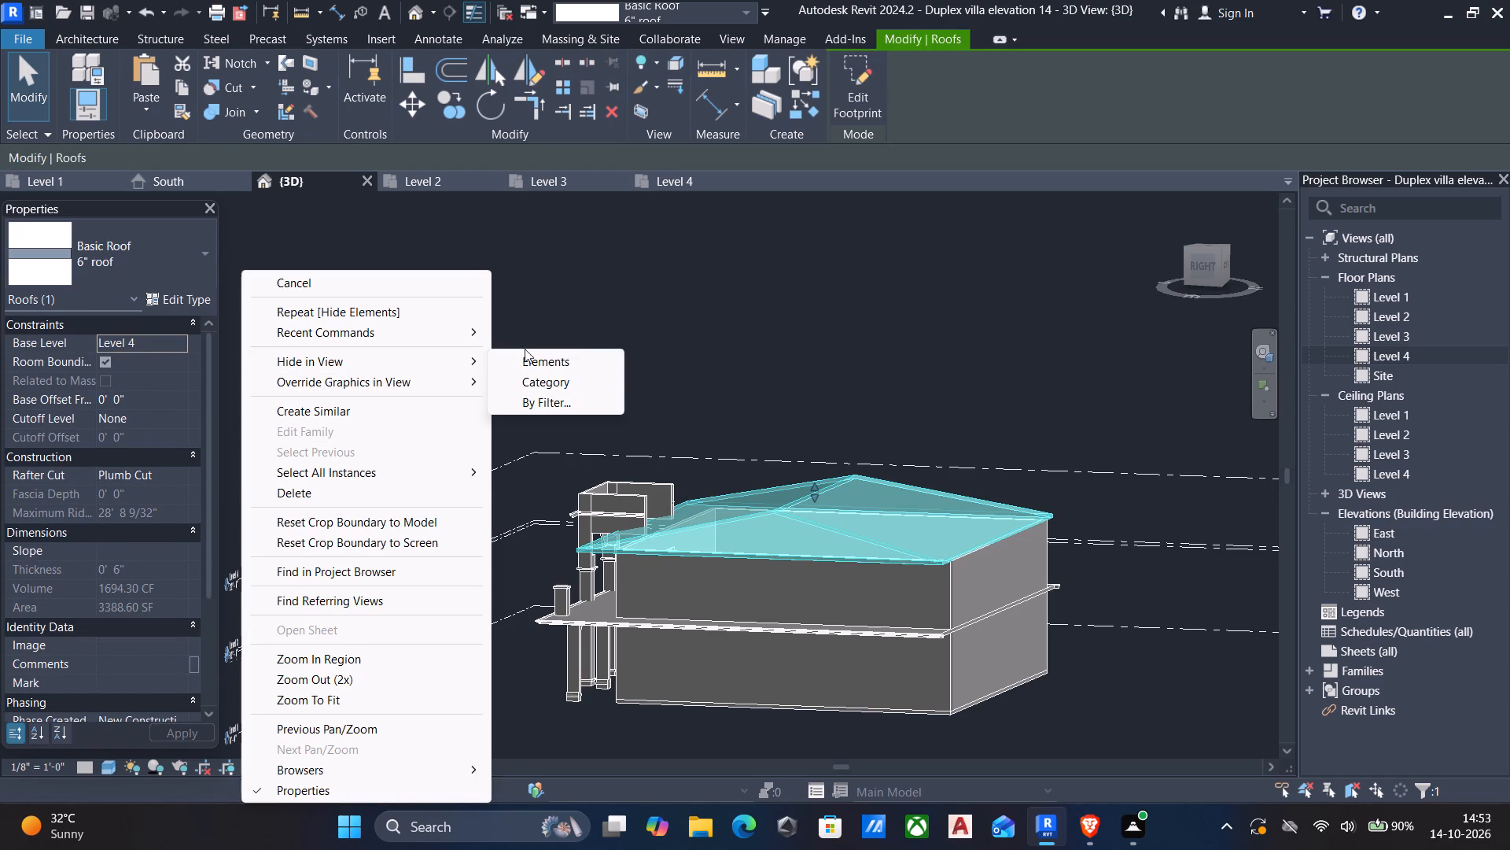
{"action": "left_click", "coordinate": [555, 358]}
Open the front portal's generic model for in-place editing.
{"action": "scroll", "coordinate": [650, 566], "scroll_direction": "up", "scroll_amount": 5}
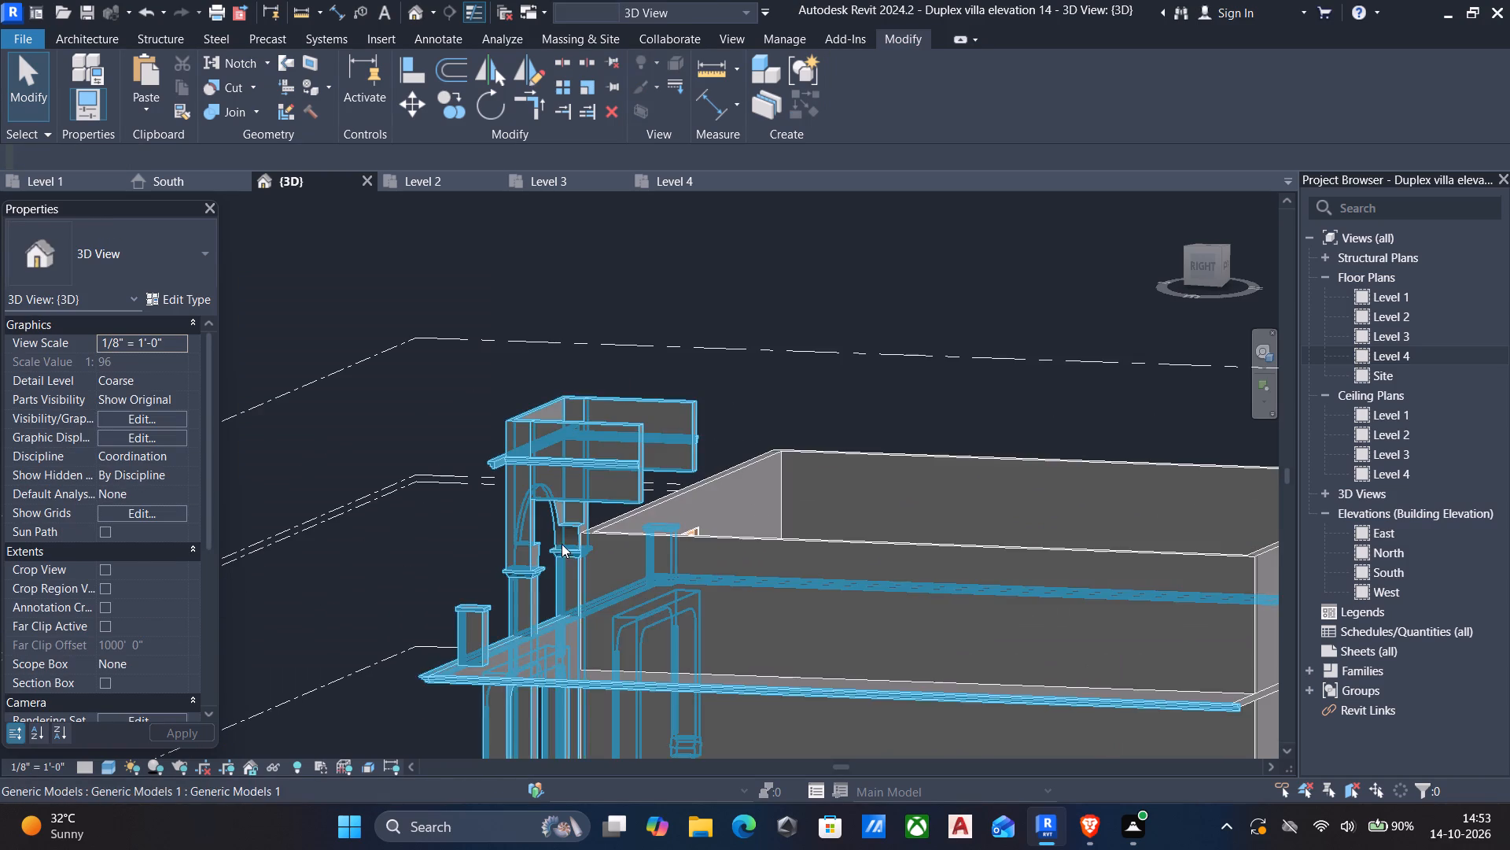
{"action": "middle_click_drag", "start_coordinate": [562, 544], "coordinate": [528, 506], "text": "shift"}
{"action": "scroll", "coordinate": [520, 495], "scroll_direction": "up", "scroll_amount": 6}
{"action": "middle_click_drag", "start_coordinate": [501, 494], "coordinate": [503, 501]}
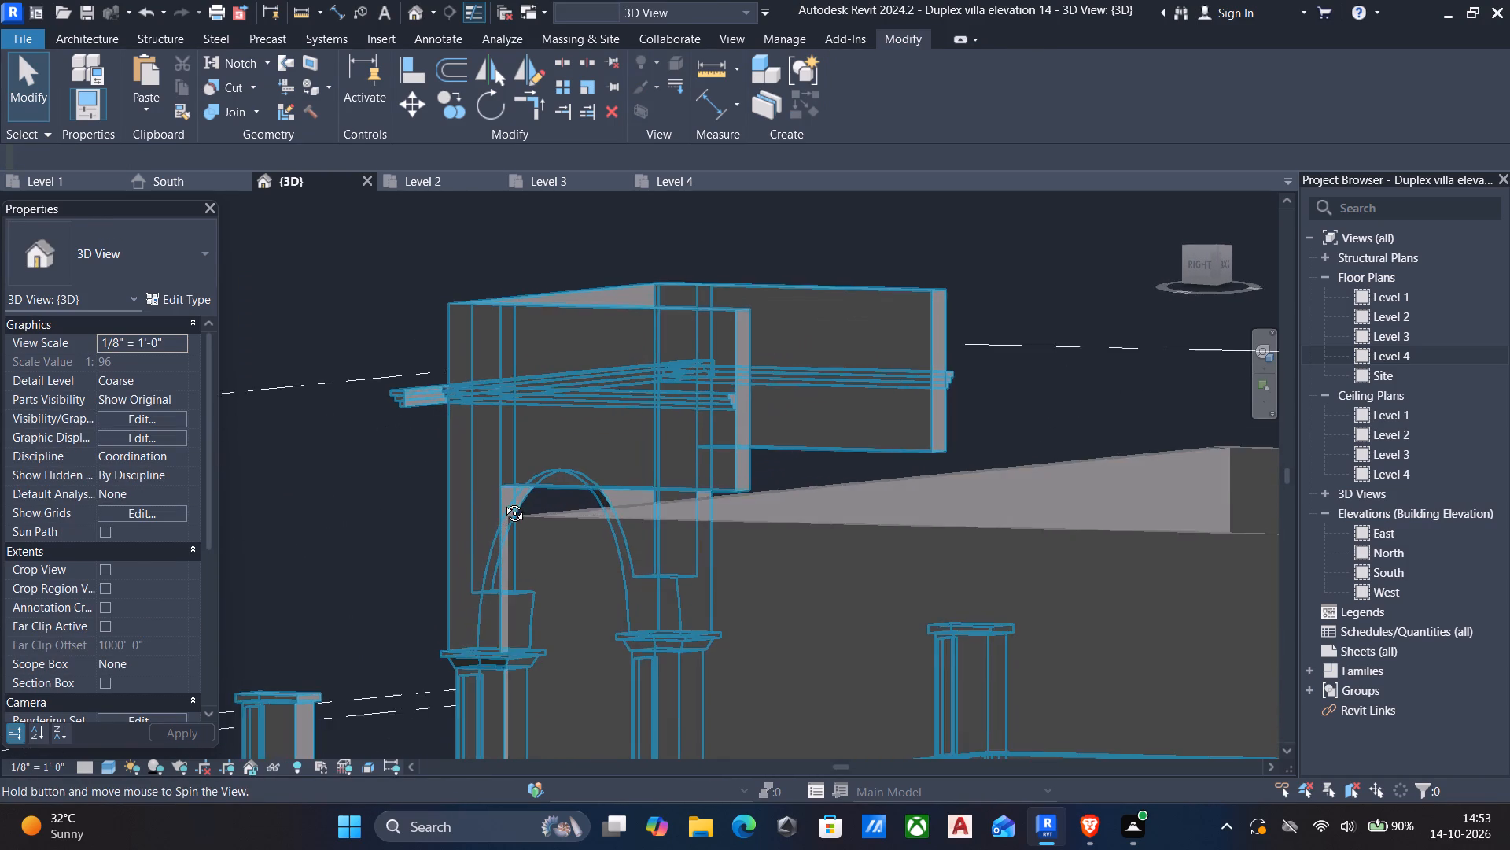
{"action": "middle_click_drag", "start_coordinate": [503, 501], "coordinate": [487, 457]}
{"action": "left_click", "coordinate": [383, 363]}
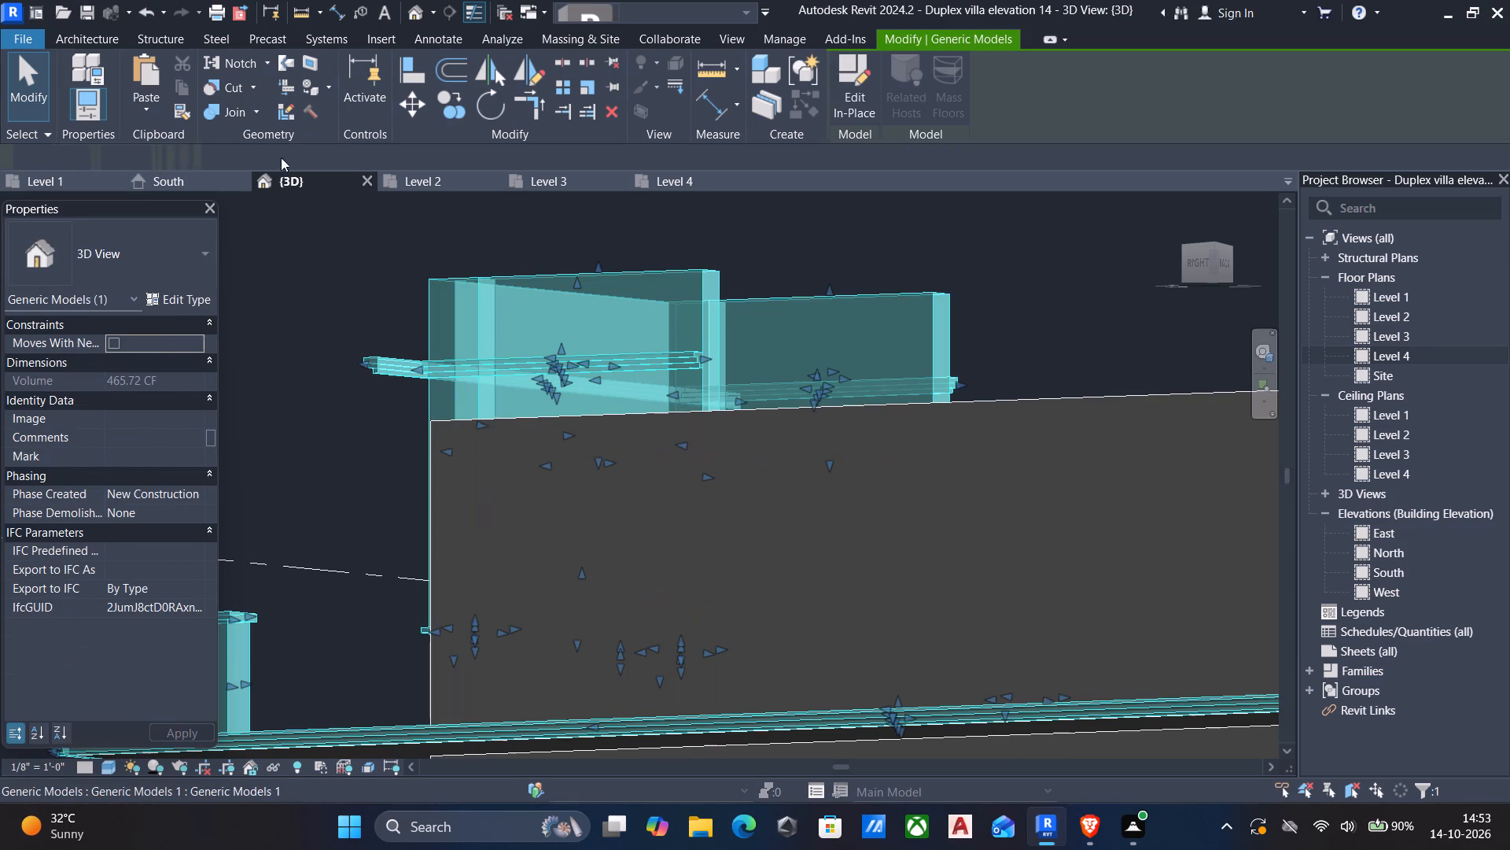
{"action": "left_click", "coordinate": [864, 94]}
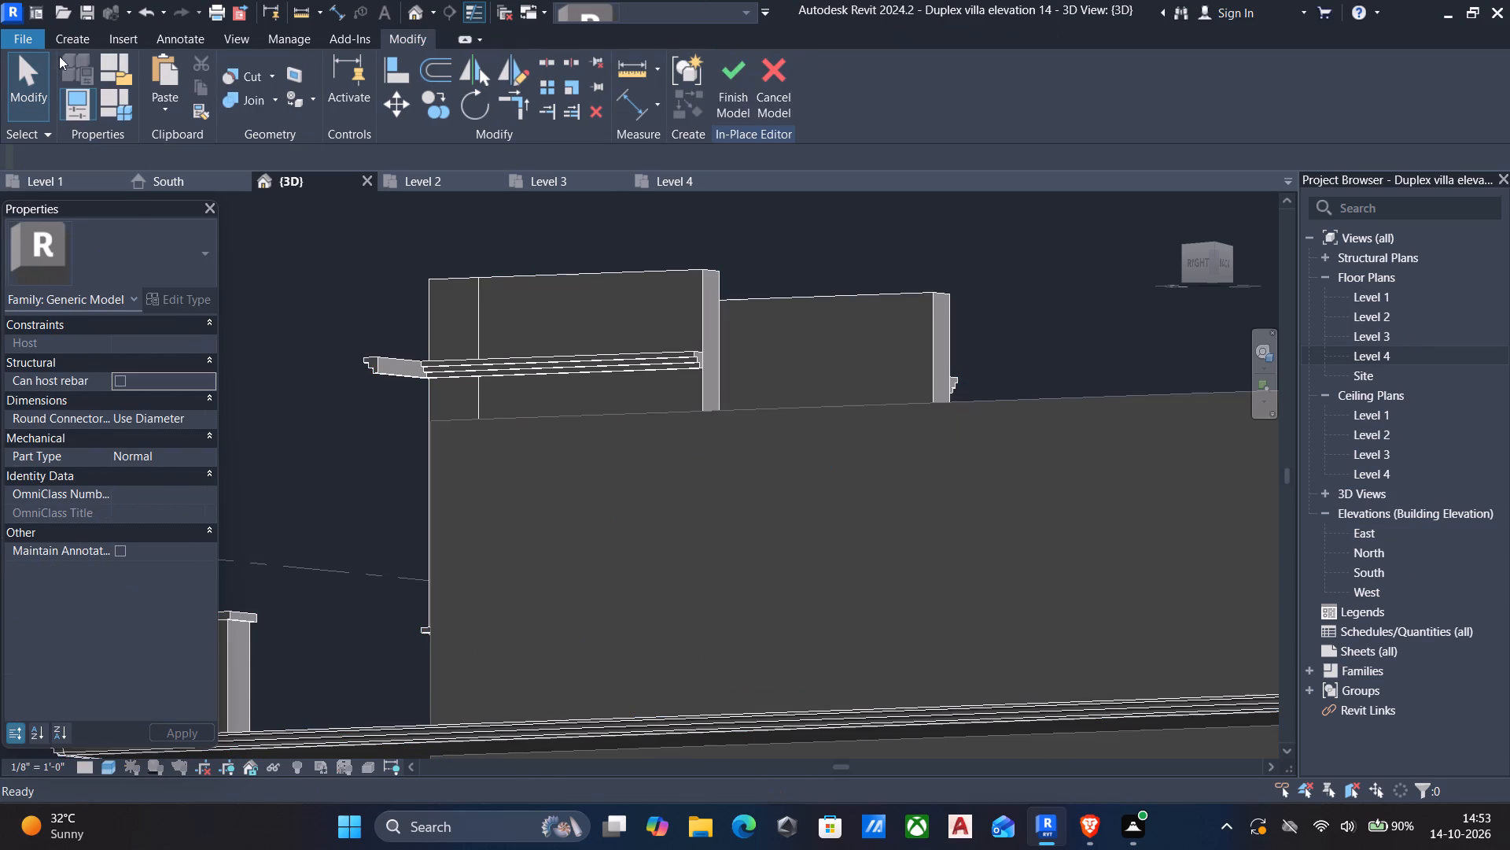
Begin a void extrusion with its work plane on the back face of the front moulding's overhang at the portal's right corner.
{"action": "left_click", "coordinate": [86, 41]}
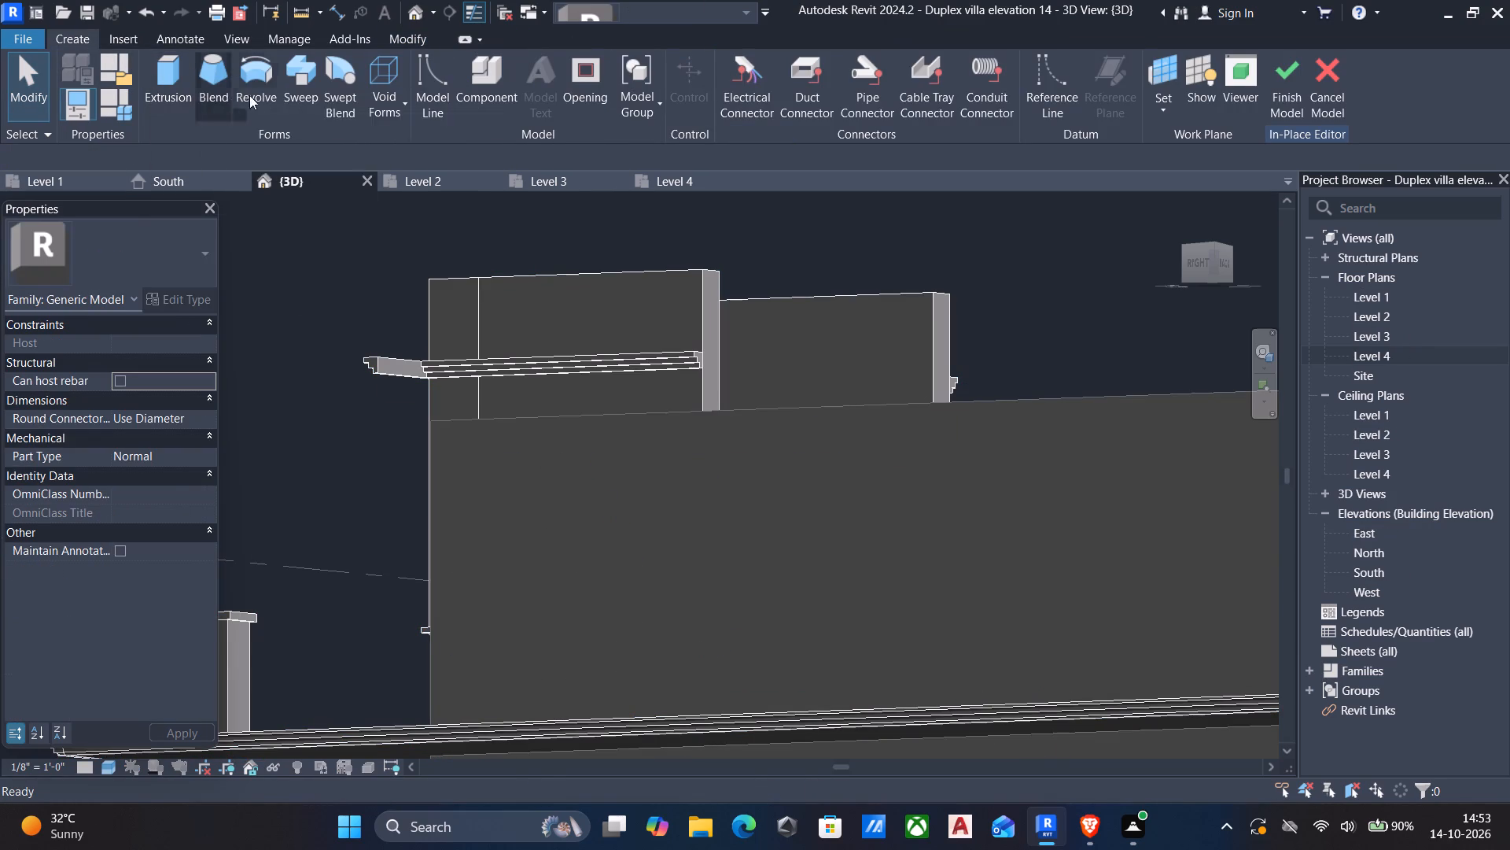
{"action": "left_click", "coordinate": [388, 104]}
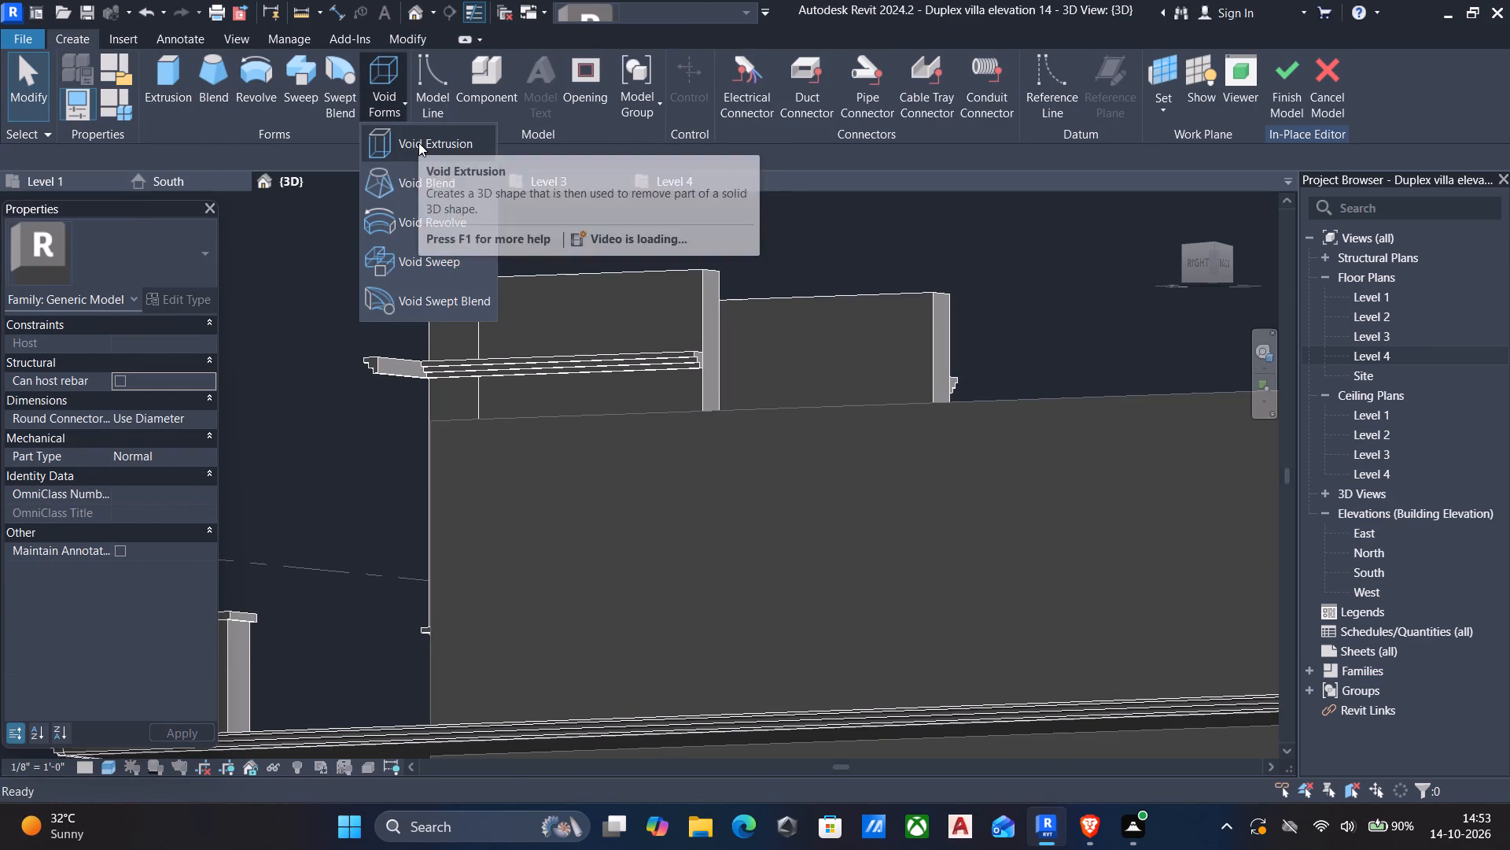
{"action": "left_click", "coordinate": [418, 142]}
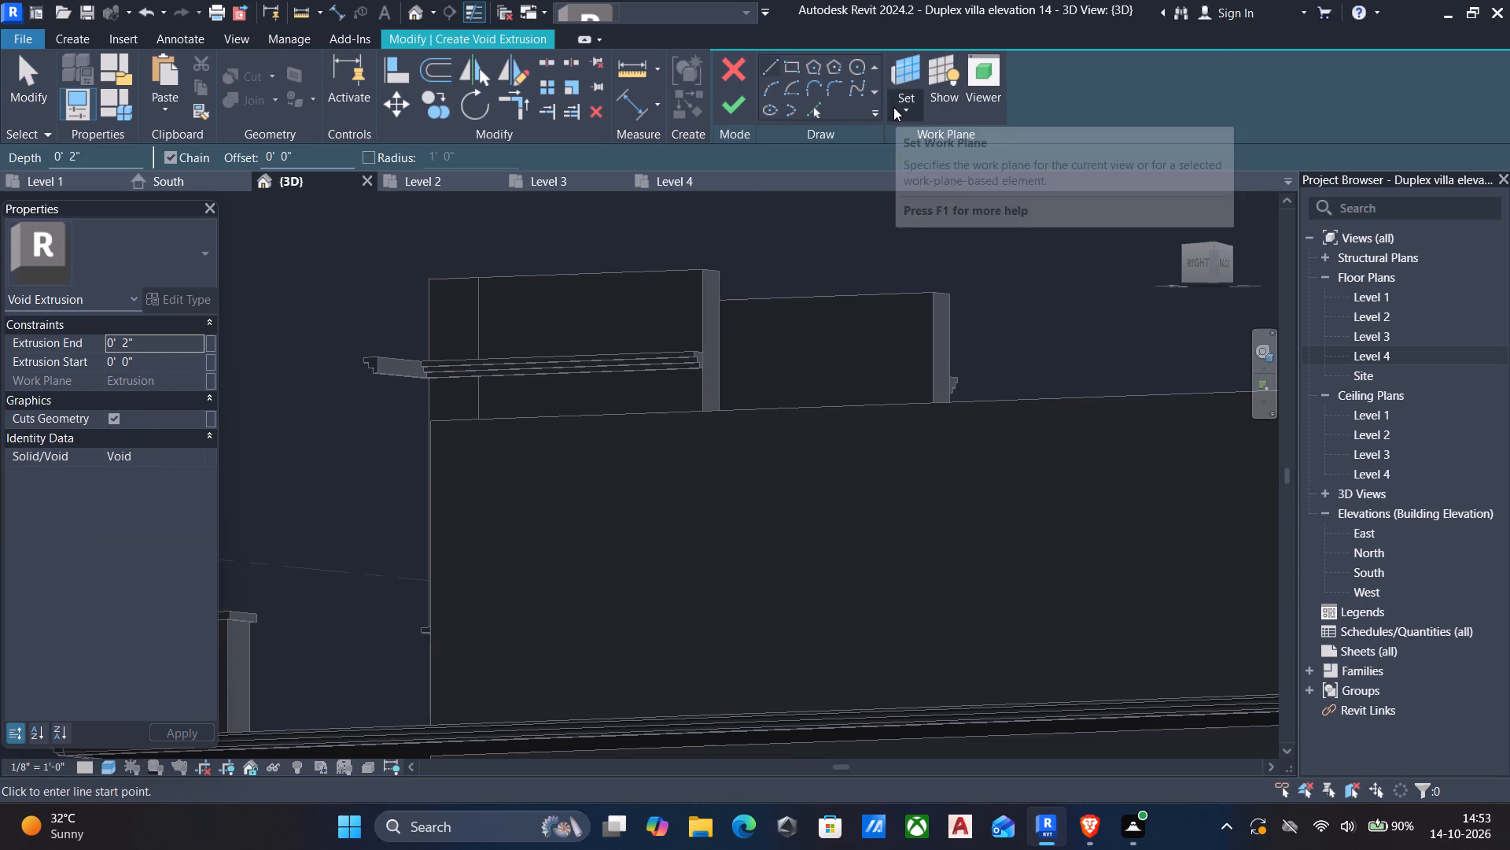
{"action": "left_click", "coordinate": [893, 107]}
{"action": "left_click", "coordinate": [932, 176]}
{"action": "scroll", "coordinate": [437, 409], "scroll_direction": "up", "scroll_amount": 5}
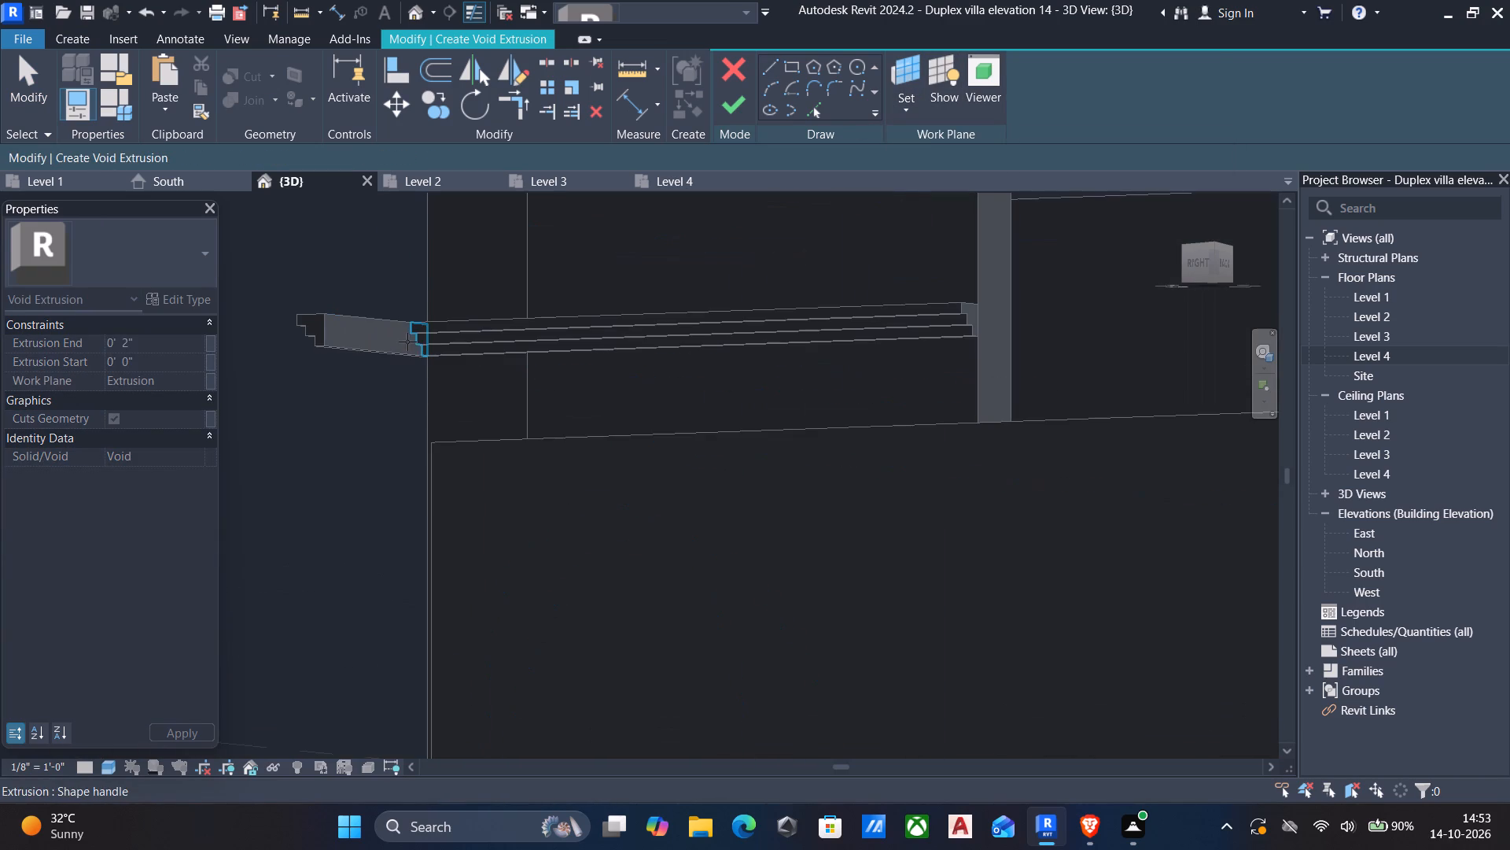
{"action": "left_click", "coordinate": [376, 323]}
Trace the void profile's stepped side from the existing edges where the side moulding meets the front moulding's overhang, covering all three steps.
{"action": "scroll", "coordinate": [613, 252], "scroll_direction": "up", "scroll_amount": 3}
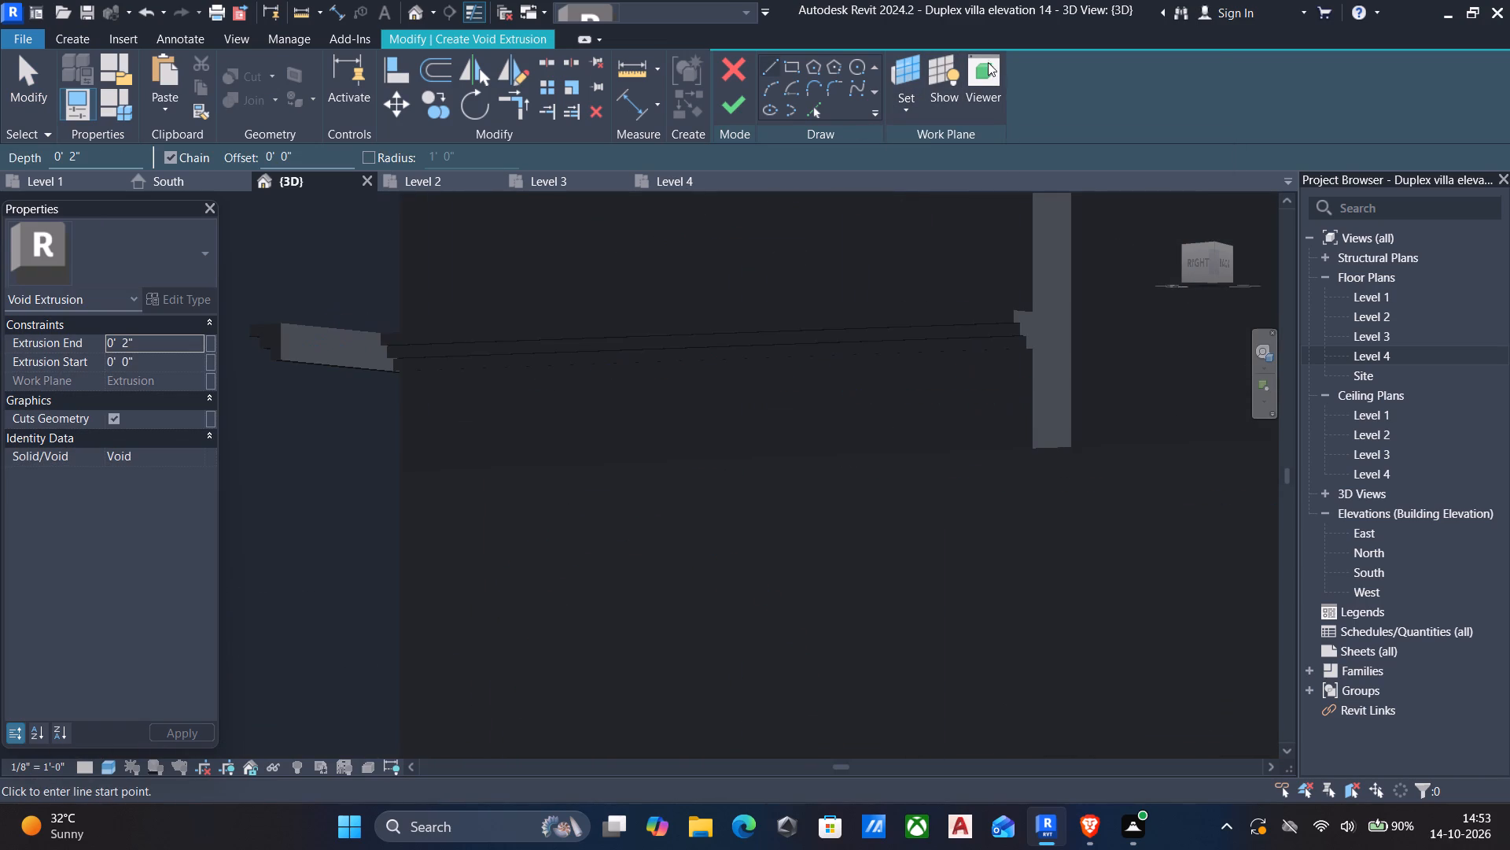
{"action": "scroll", "coordinate": [988, 62], "scroll_direction": "up", "scroll_amount": 1}
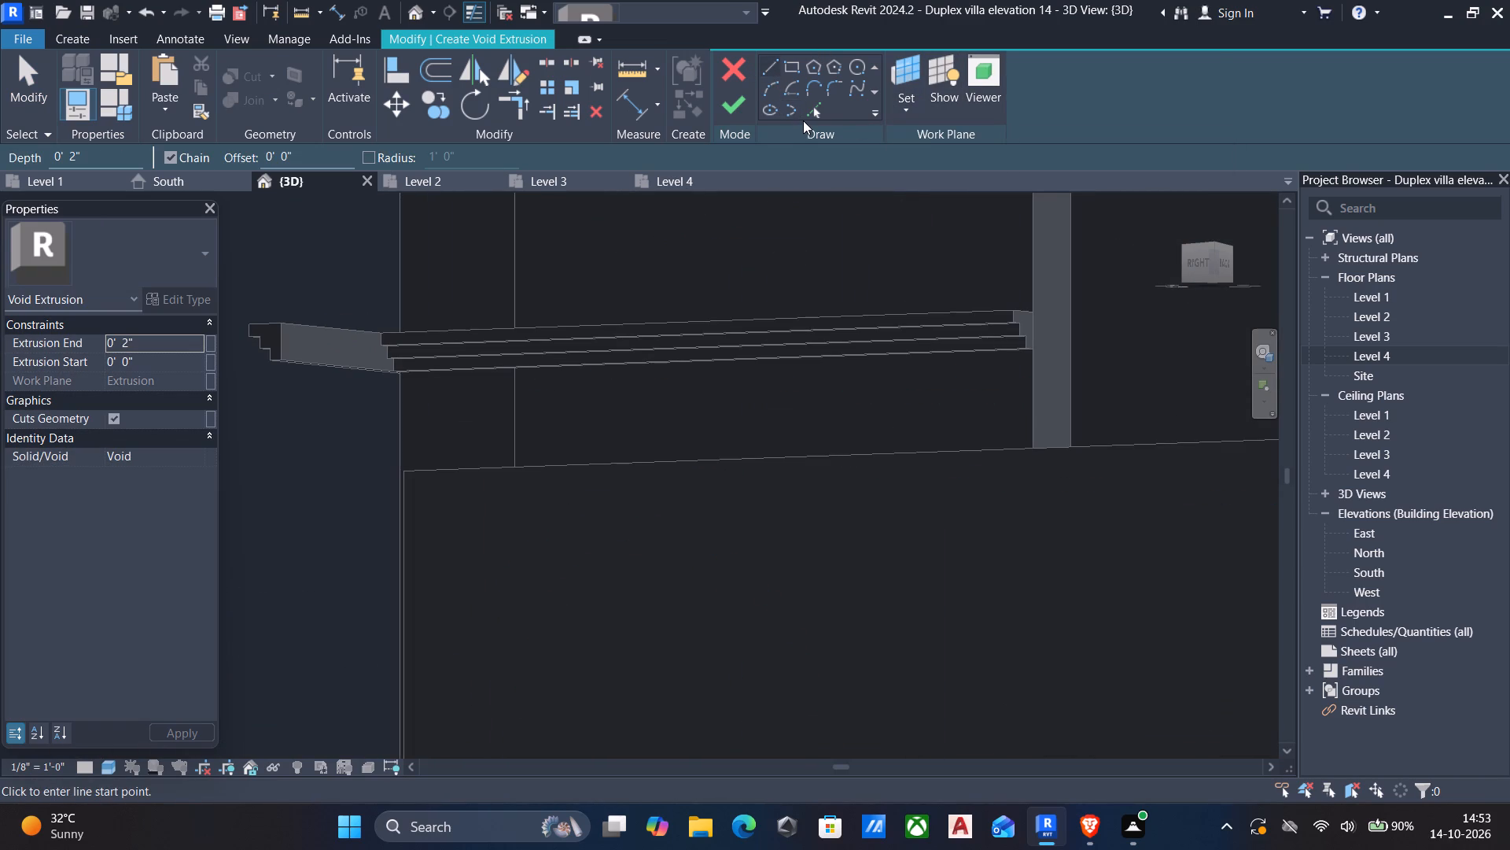
{"action": "scroll", "coordinate": [803, 120], "scroll_direction": "up", "scroll_amount": 5}
{"action": "scroll", "coordinate": [427, 397], "scroll_direction": "up", "scroll_amount": 6}
{"action": "middle_click_drag", "start_coordinate": [291, 322], "coordinate": [620, 475]}
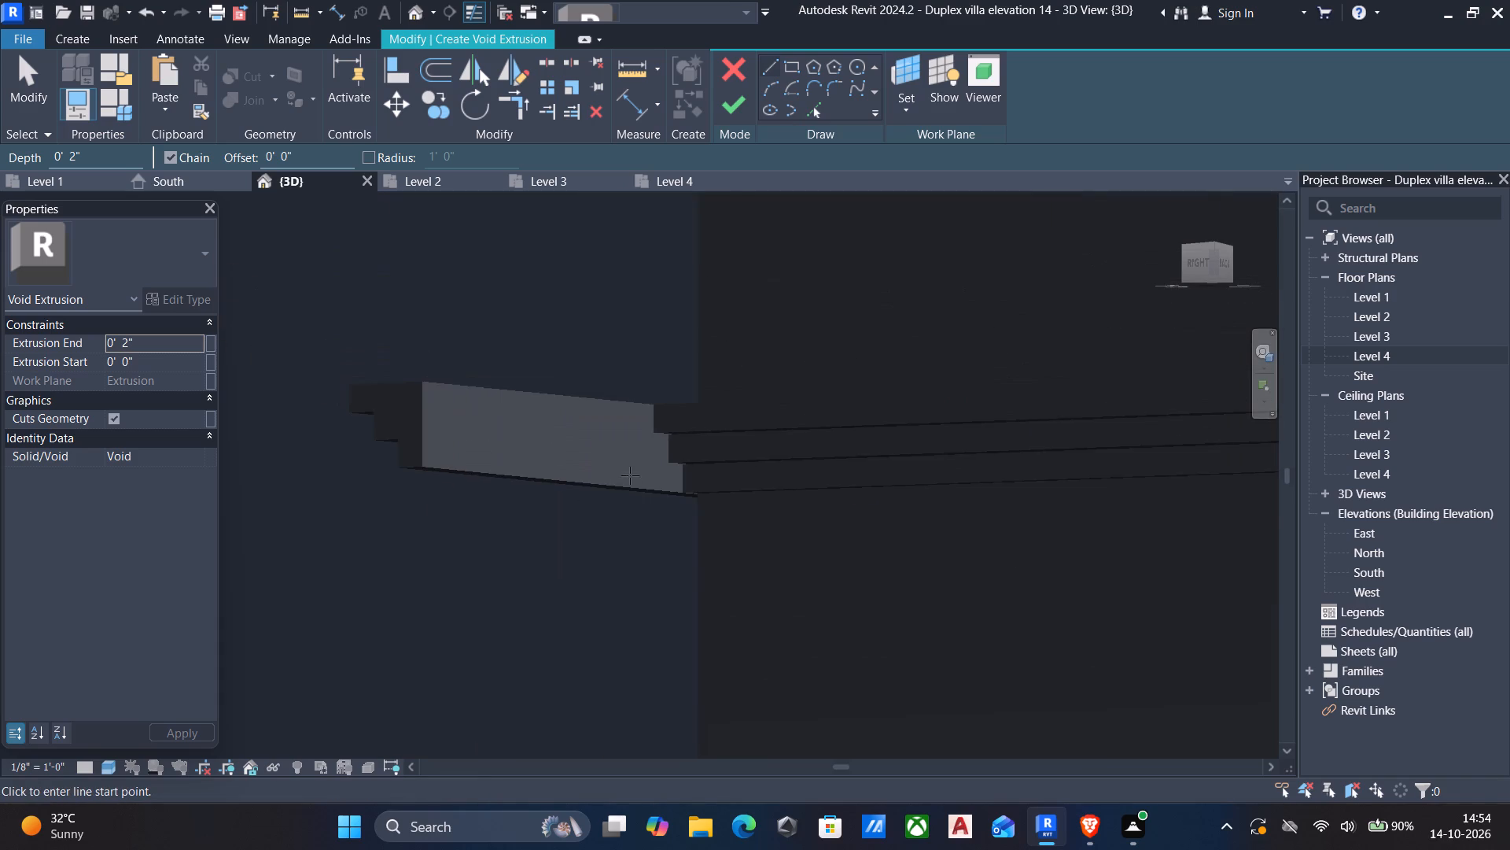
{"action": "scroll", "coordinate": [648, 464], "scroll_direction": "up", "scroll_amount": 6}
{"action": "scroll", "coordinate": [699, 516], "scroll_direction": "up", "scroll_amount": 5}
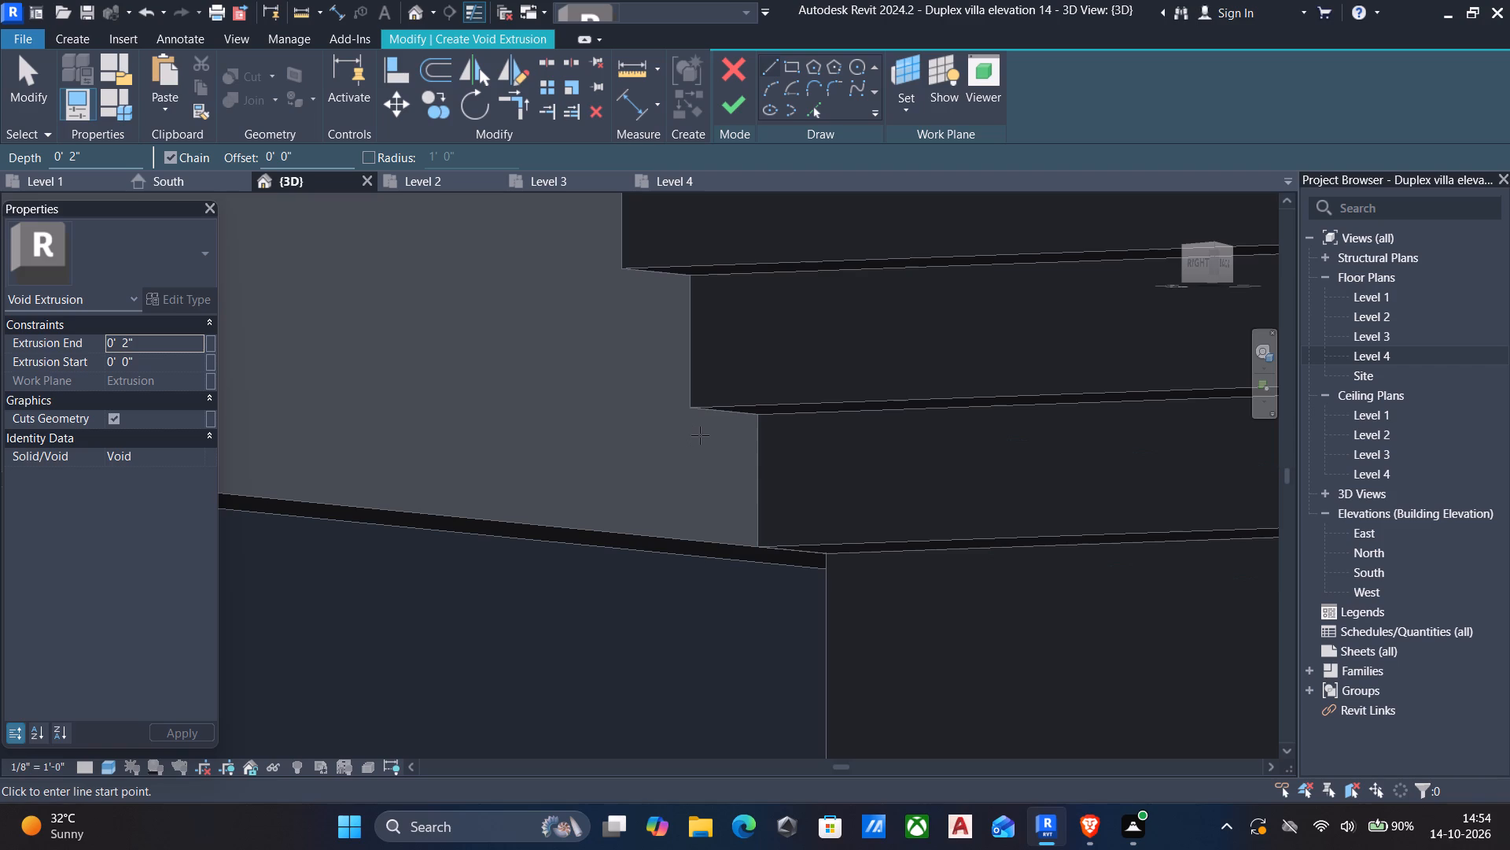
{"action": "scroll", "coordinate": [662, 431], "scroll_direction": "down", "scroll_amount": 6}
{"action": "middle_click_drag", "start_coordinate": [663, 440], "coordinate": [683, 623]}
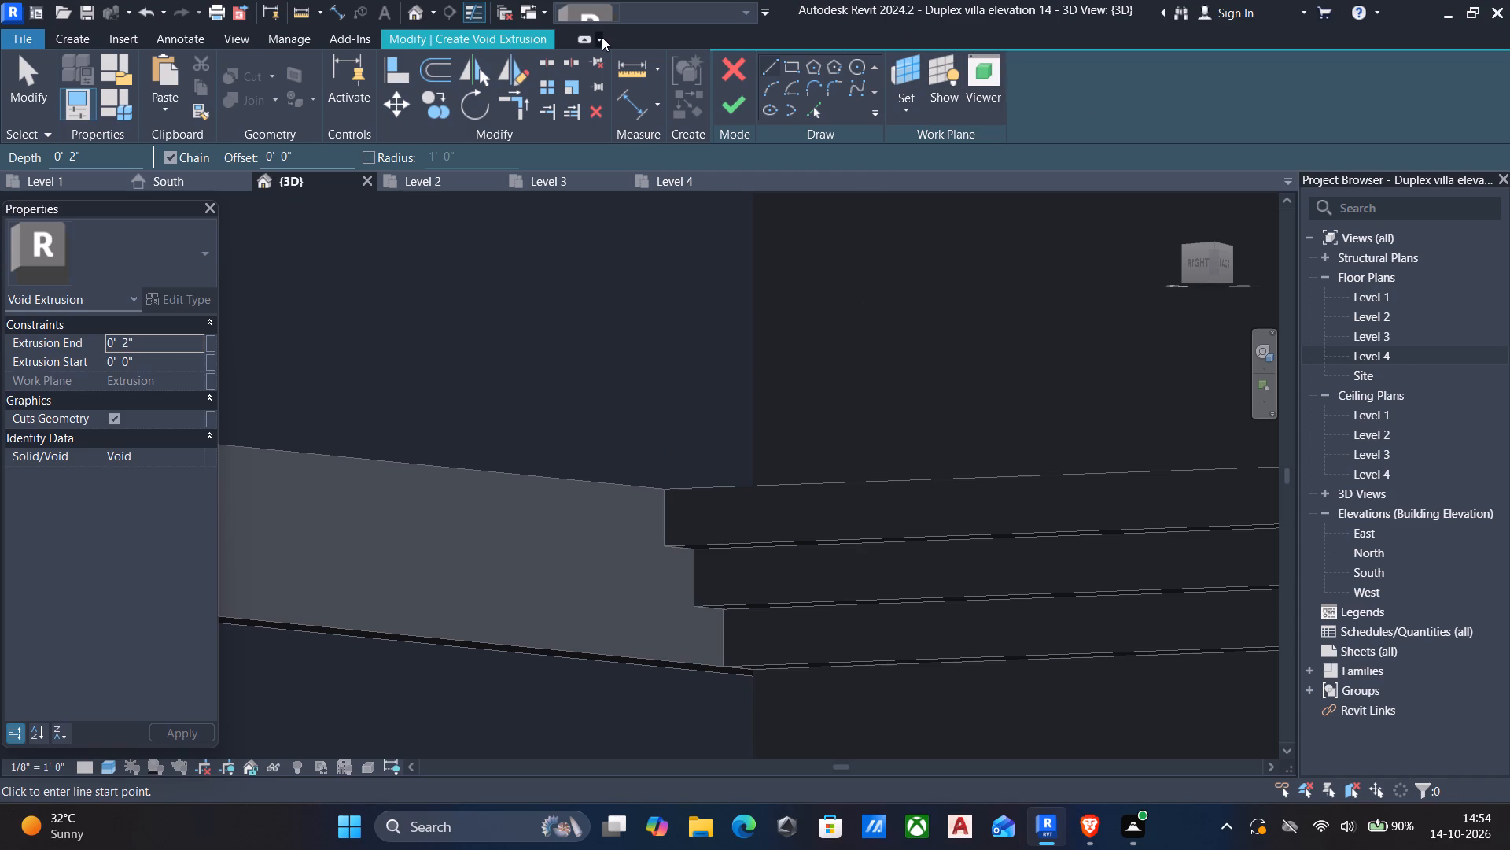
{"action": "left_click", "coordinate": [814, 113]}
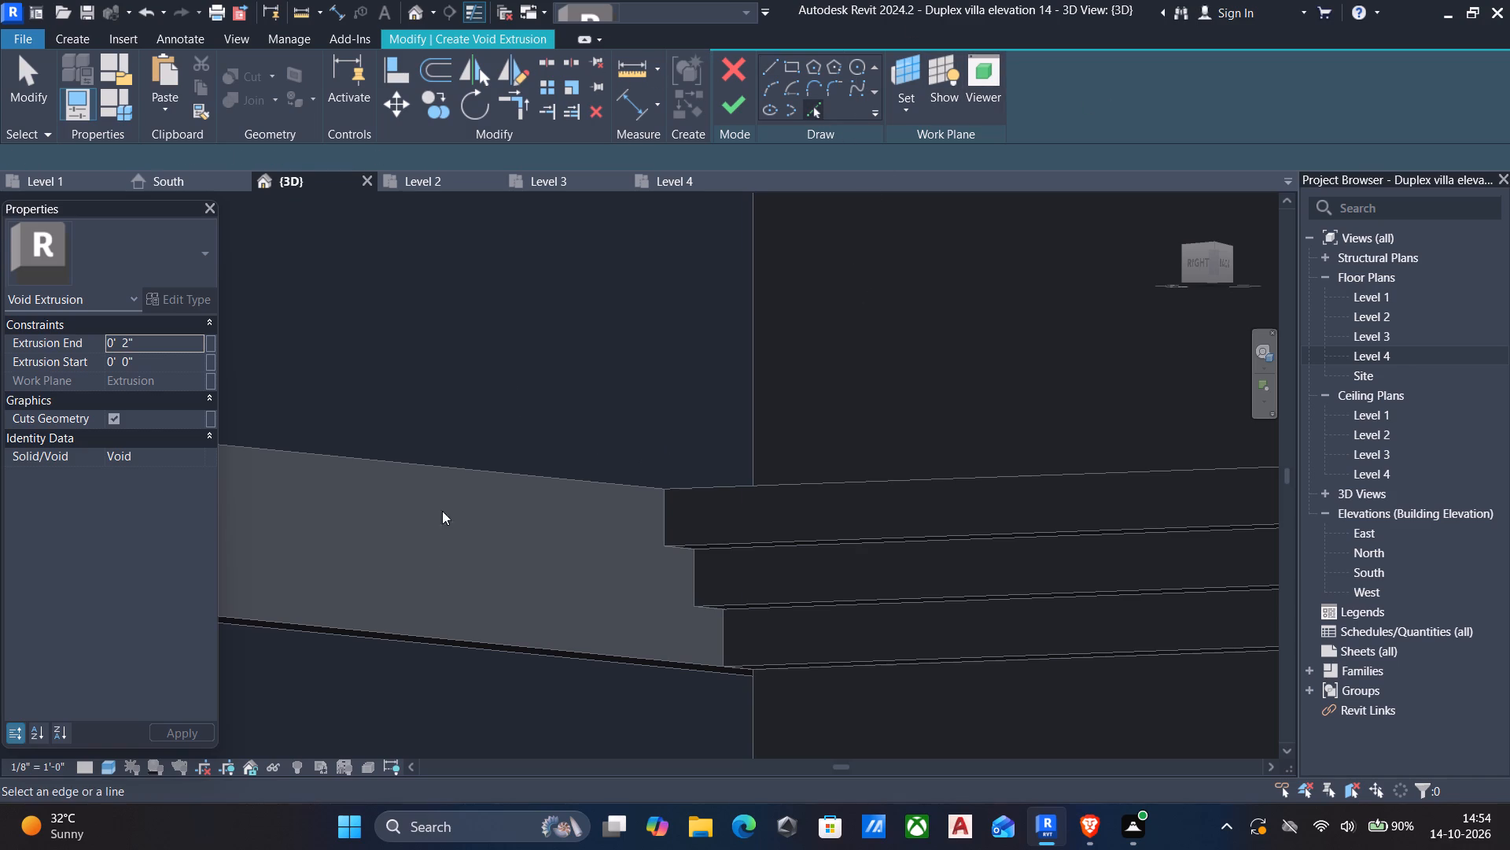
{"action": "scroll", "coordinate": [691, 542], "scroll_direction": "up", "scroll_amount": 4}
{"action": "left_click", "coordinate": [641, 505]}
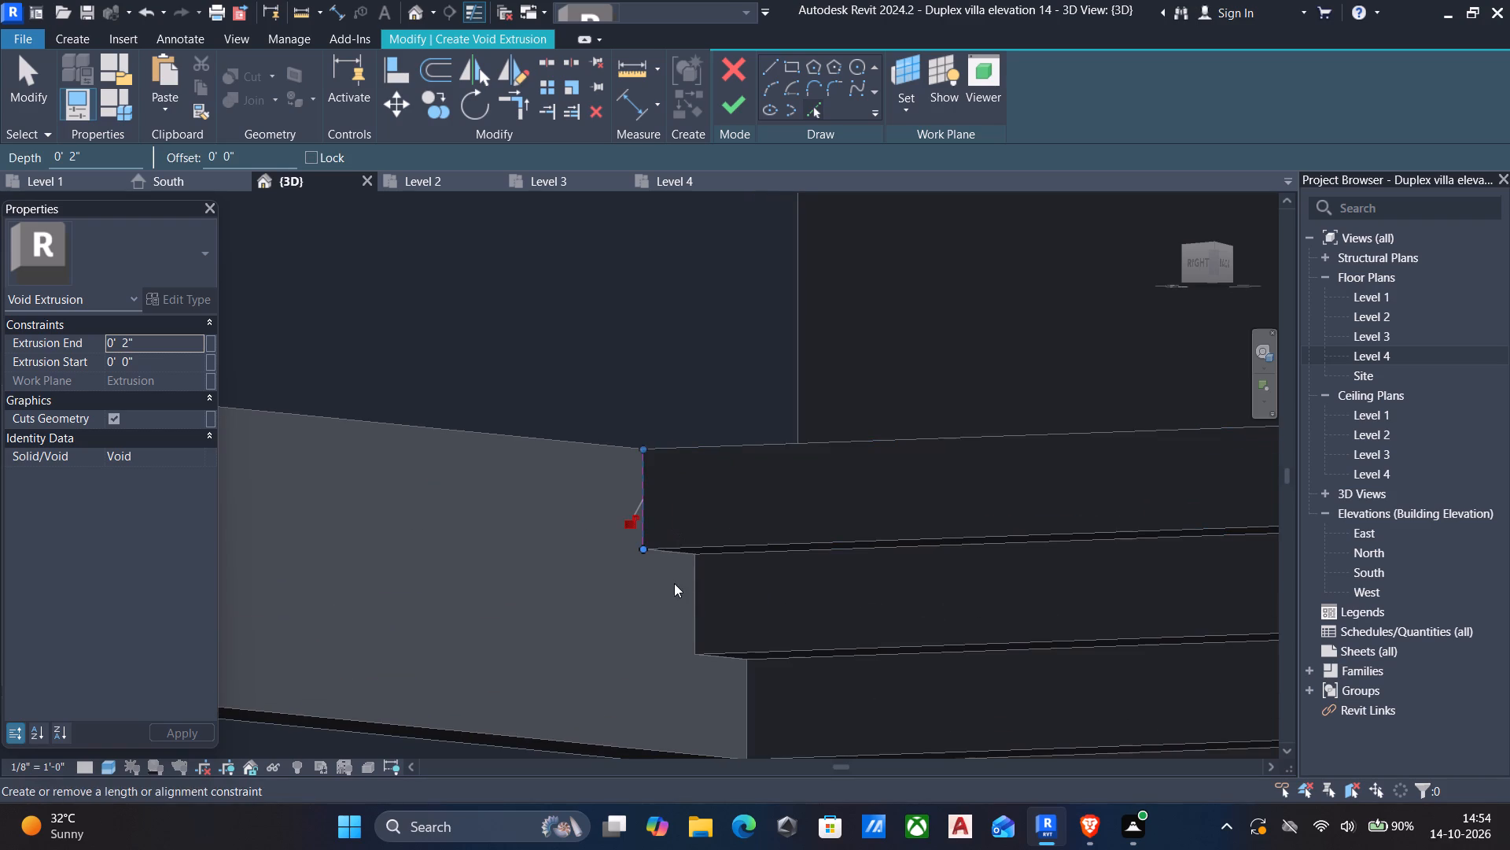
{"action": "scroll", "coordinate": [672, 541], "scroll_direction": "up", "scroll_amount": 5}
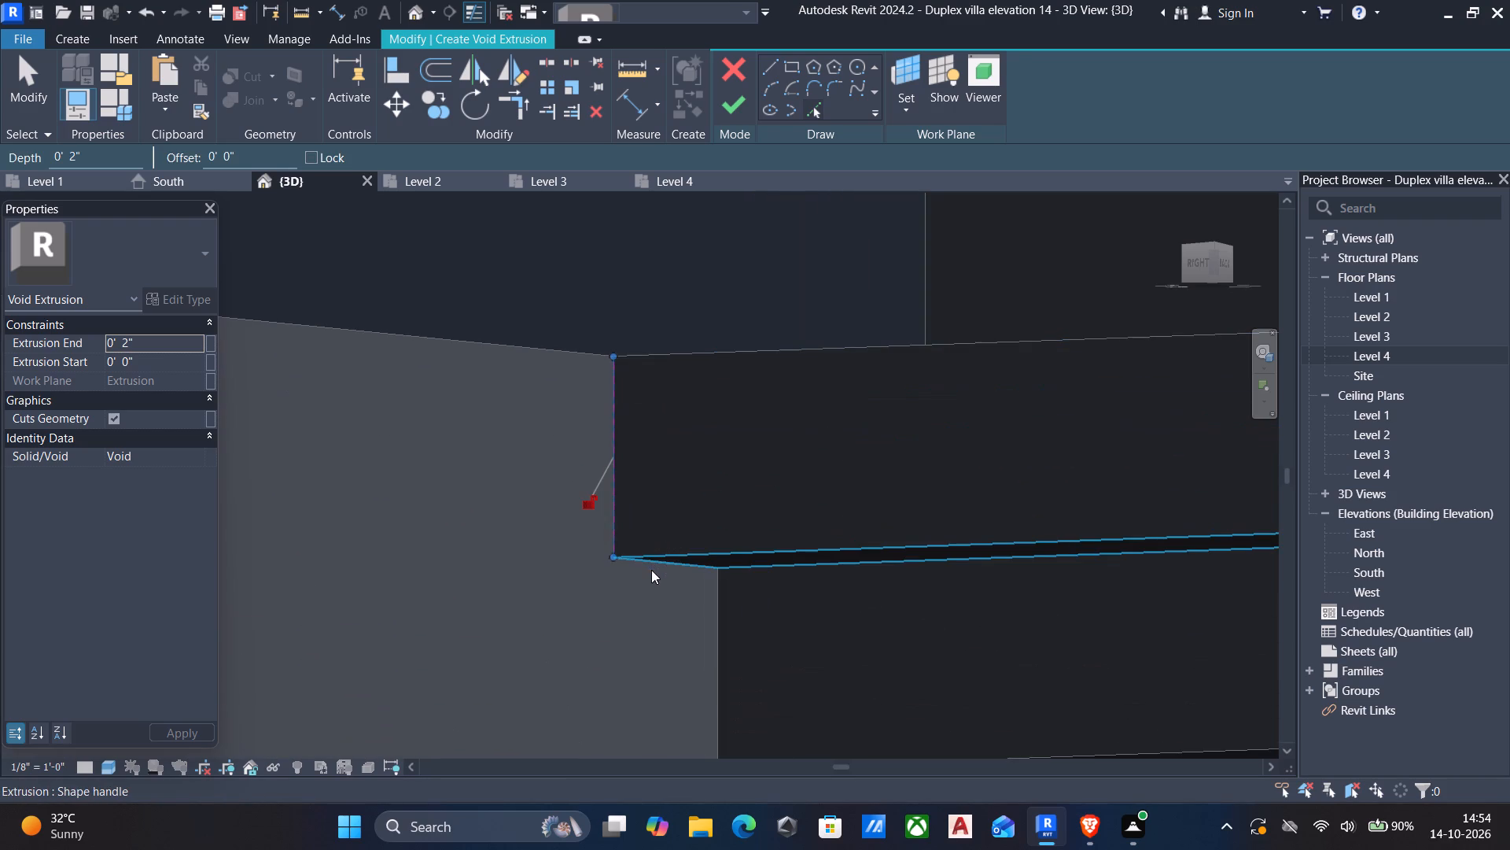
{"action": "middle_click_drag", "start_coordinate": [653, 581], "coordinate": [668, 503]}
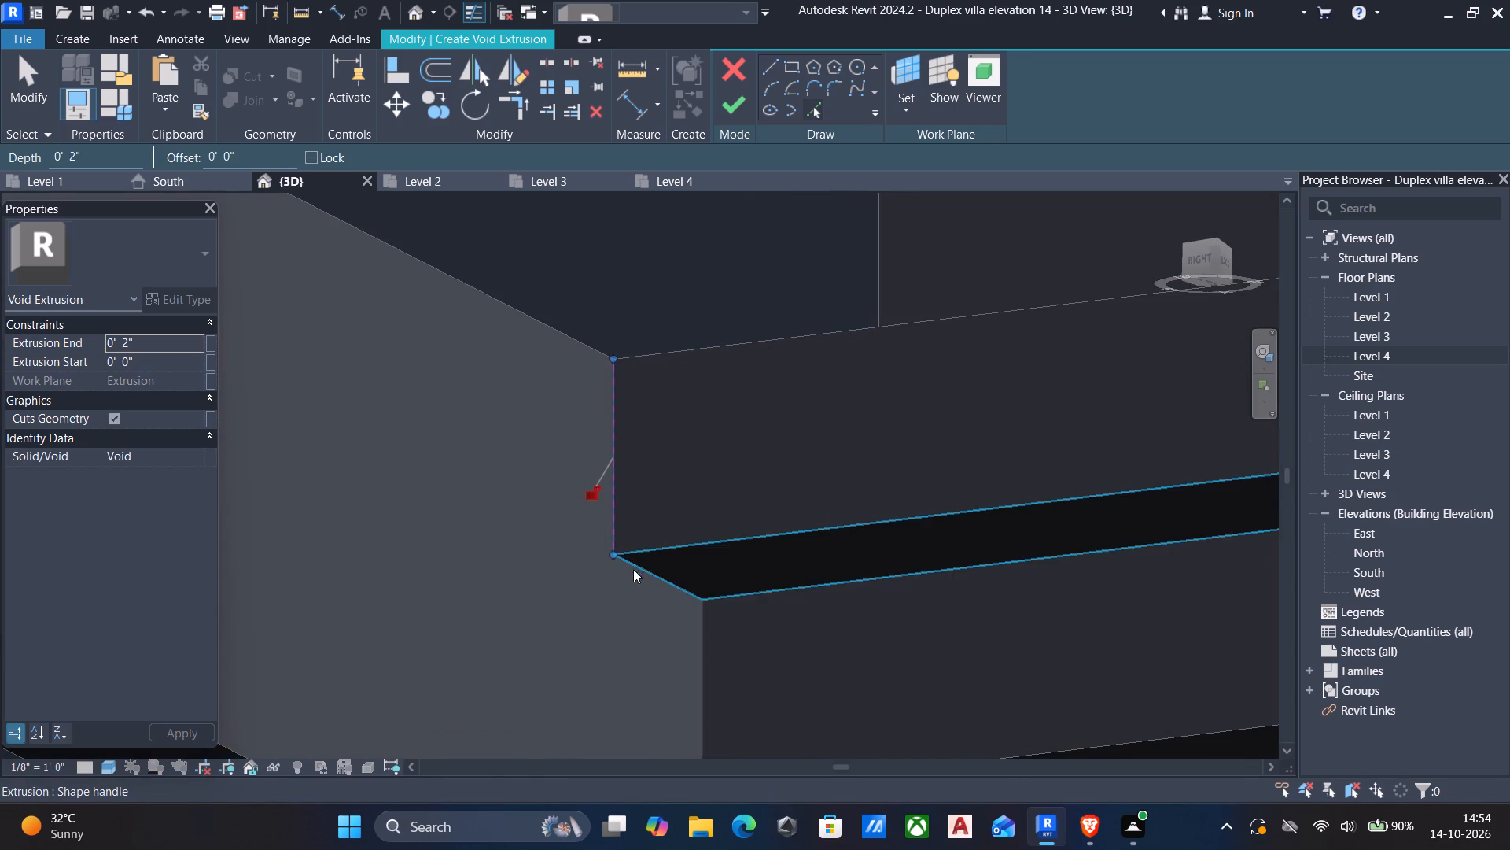
{"action": "left_click", "coordinate": [642, 571]}
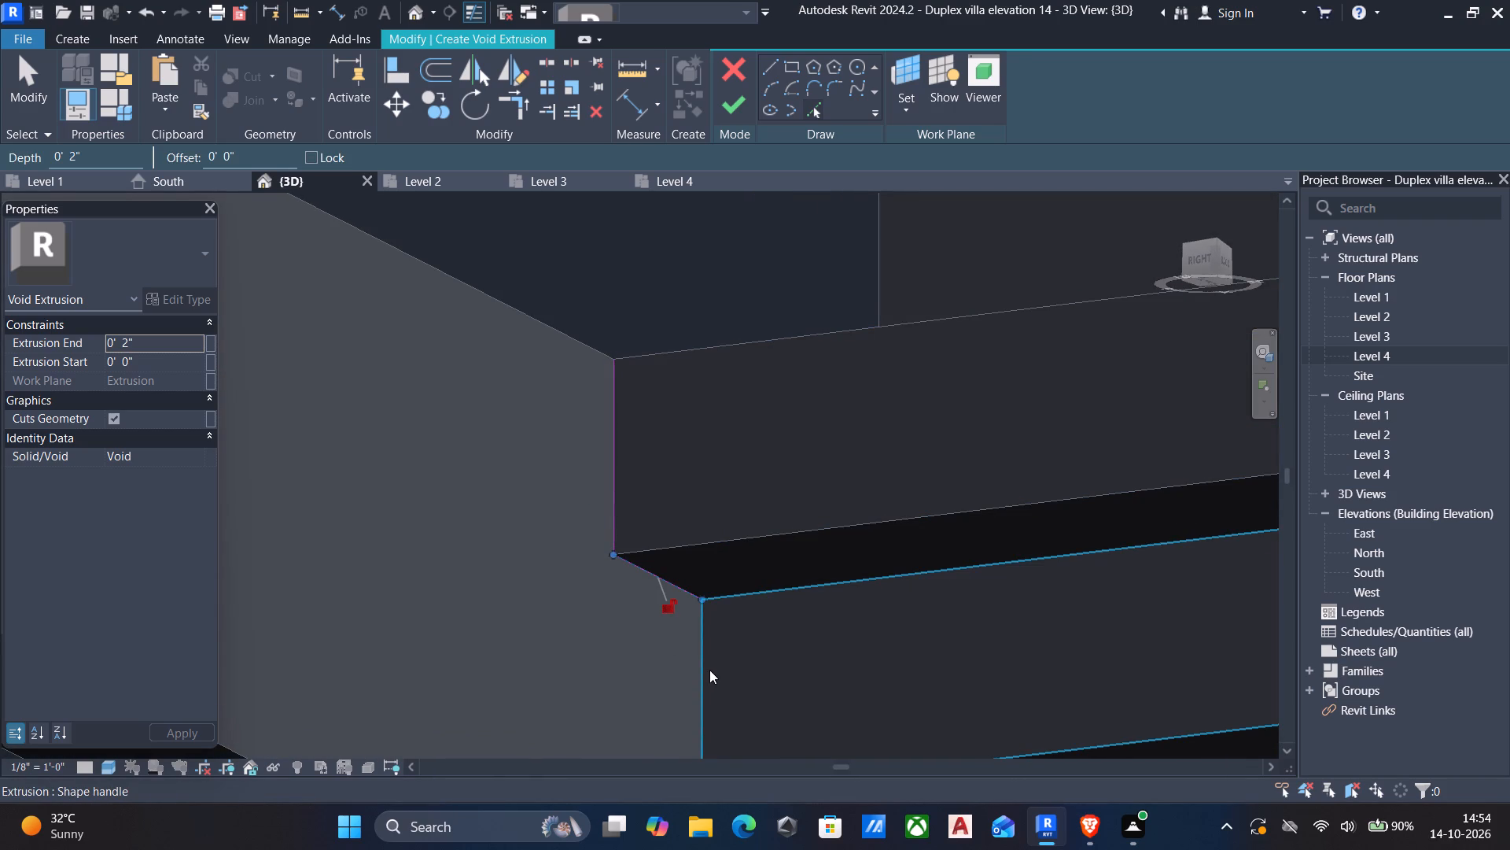
{"action": "left_click", "coordinate": [706, 672]}
{"action": "scroll", "coordinate": [657, 666], "scroll_direction": "down", "scroll_amount": 6}
{"action": "middle_click_drag", "start_coordinate": [649, 664], "coordinate": [628, 626]}
{"action": "scroll", "coordinate": [655, 797], "scroll_direction": "up", "scroll_amount": 5}
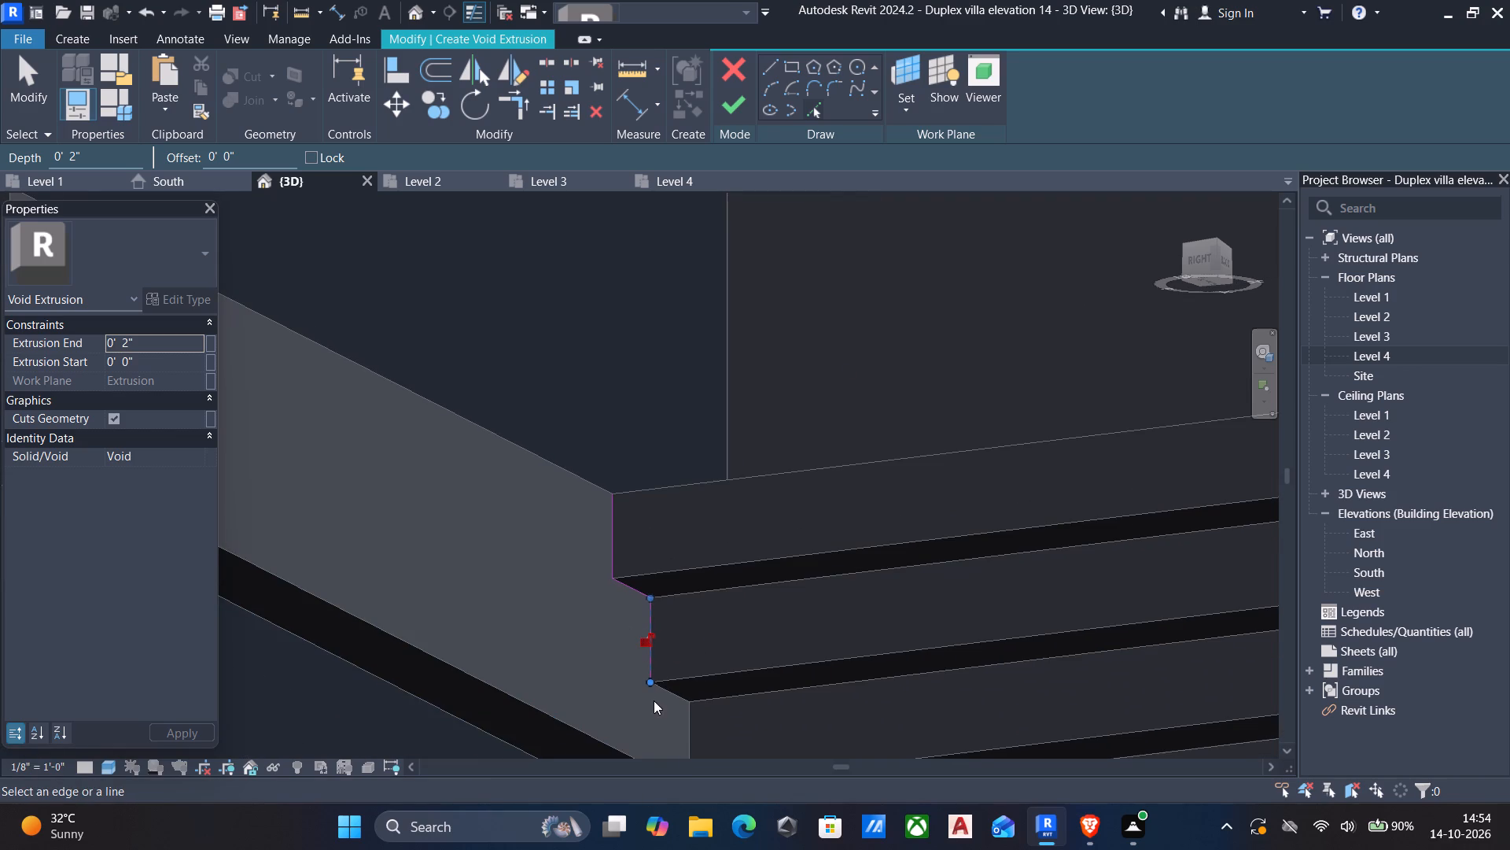
{"action": "scroll", "coordinate": [660, 701], "scroll_direction": "up", "scroll_amount": 6}
{"action": "left_click", "coordinate": [672, 673]}
{"action": "middle_click_drag", "start_coordinate": [619, 704], "coordinate": [527, 548]}
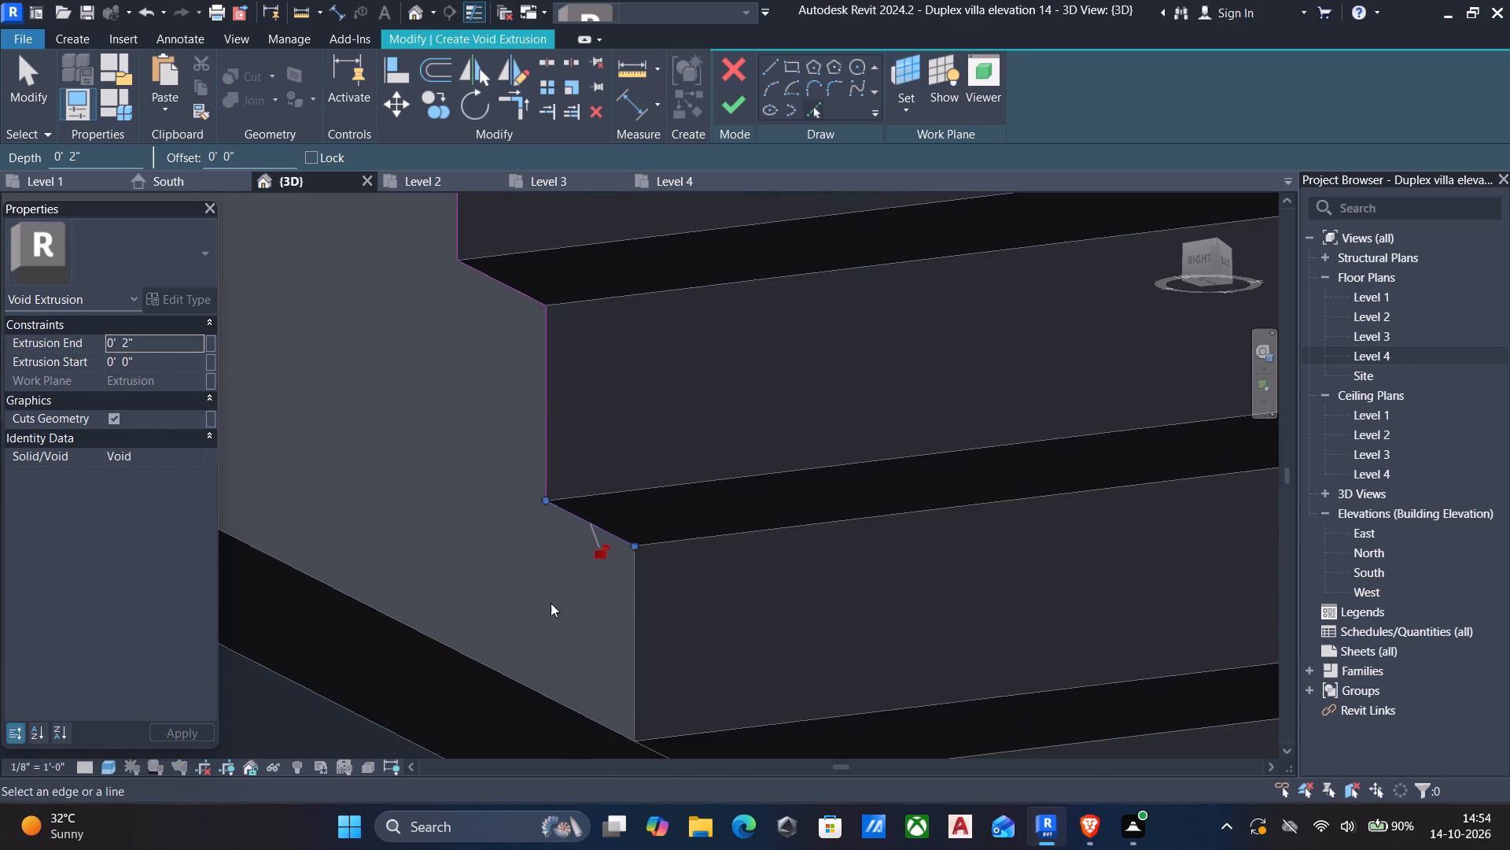
{"action": "left_click", "coordinate": [637, 633]}
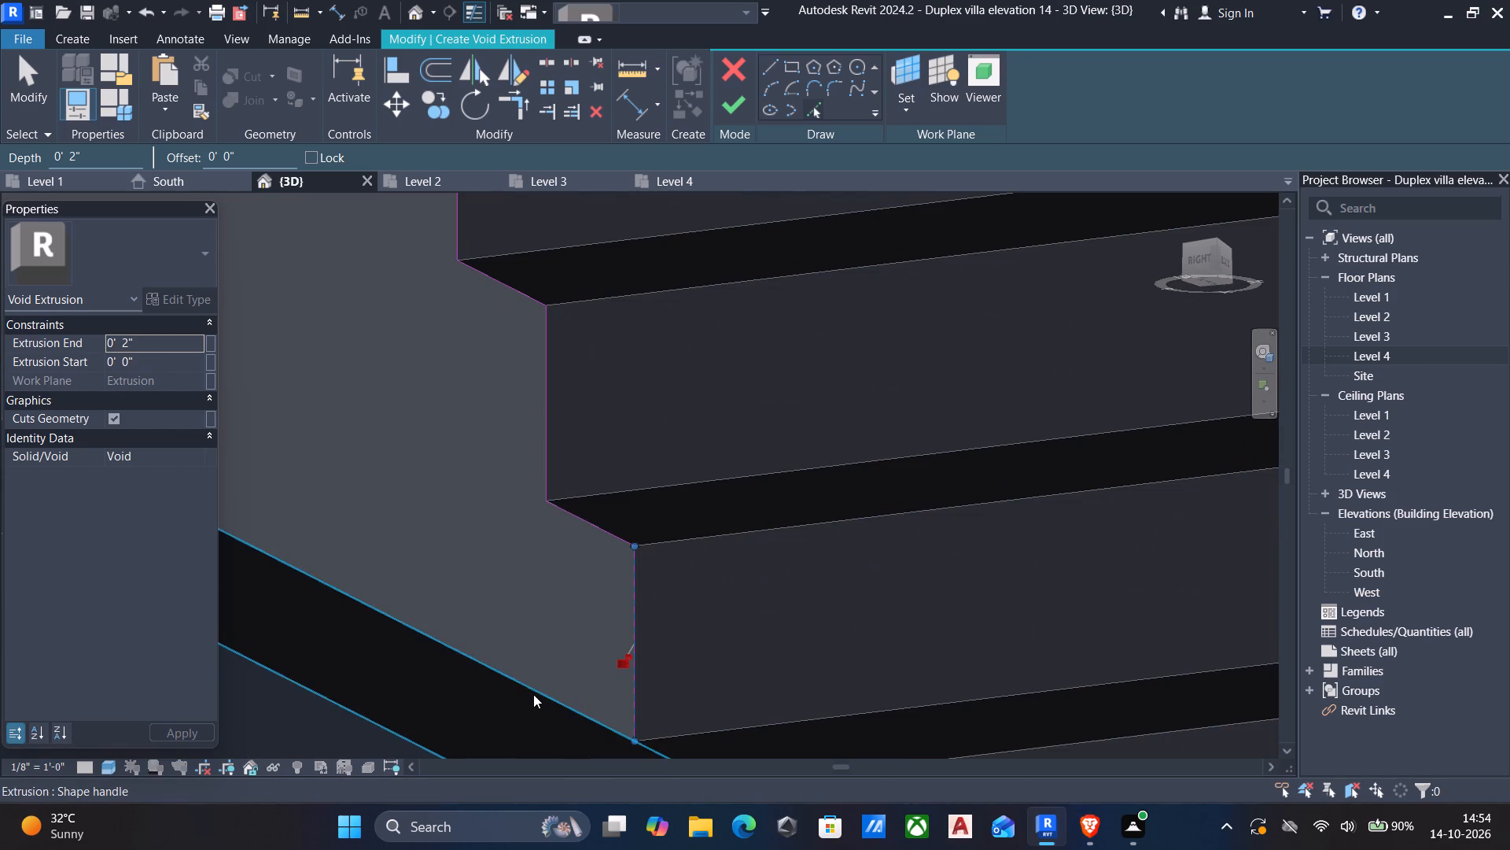
Add the bottom and top edges of the overhang's back face to the void profile from the existing geometry.
{"action": "left_click", "coordinate": [533, 694]}
{"action": "scroll", "coordinate": [523, 682], "scroll_direction": "down", "scroll_amount": 5}
{"action": "middle_click_drag", "start_coordinate": [425, 523], "coordinate": [577, 677]}
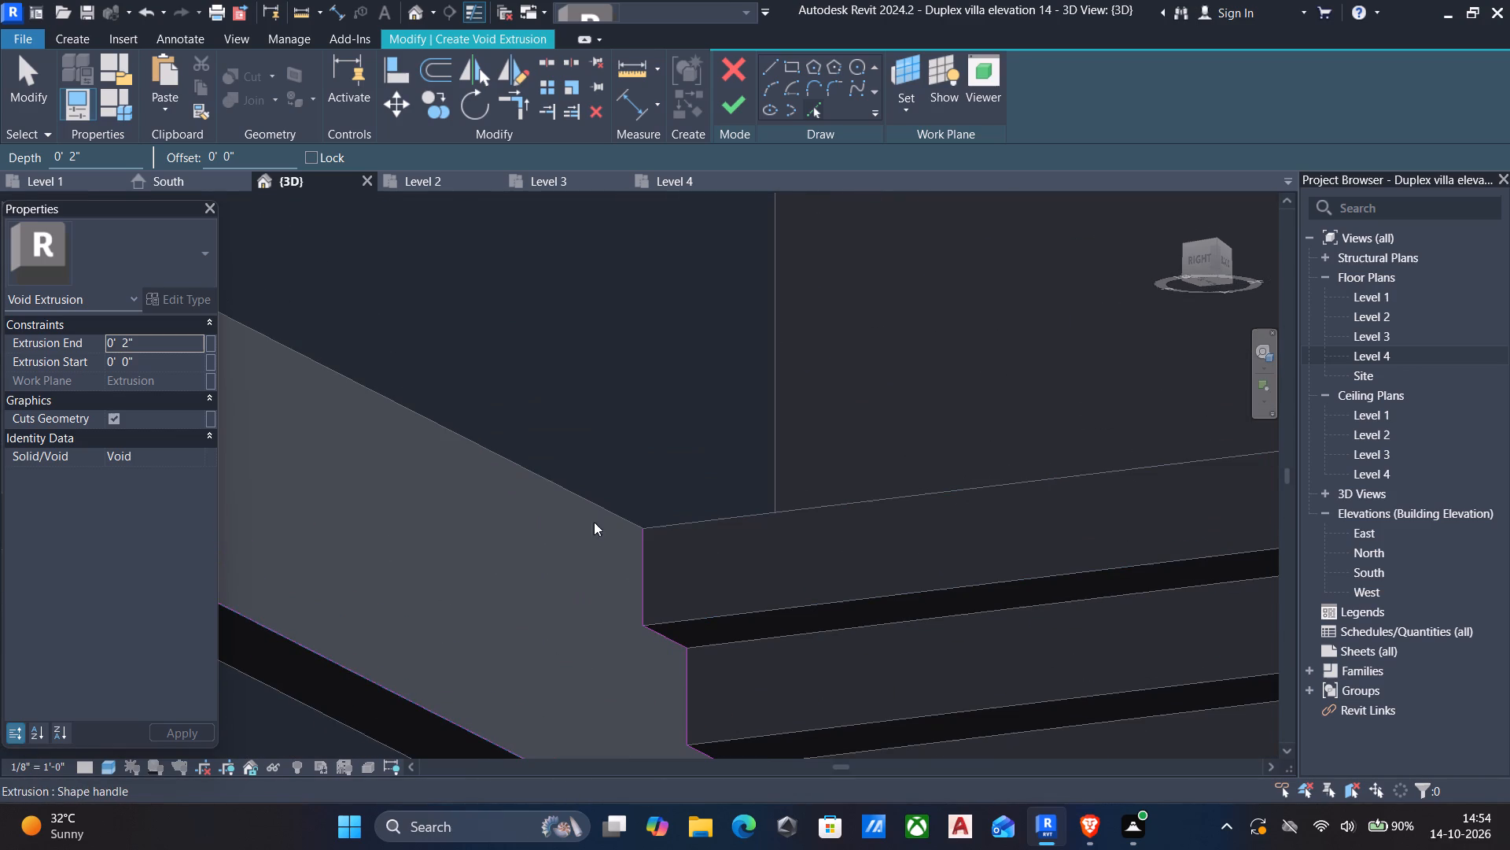
{"action": "left_click", "coordinate": [588, 508]}
{"action": "scroll", "coordinate": [570, 597], "scroll_direction": "down", "scroll_amount": 5}
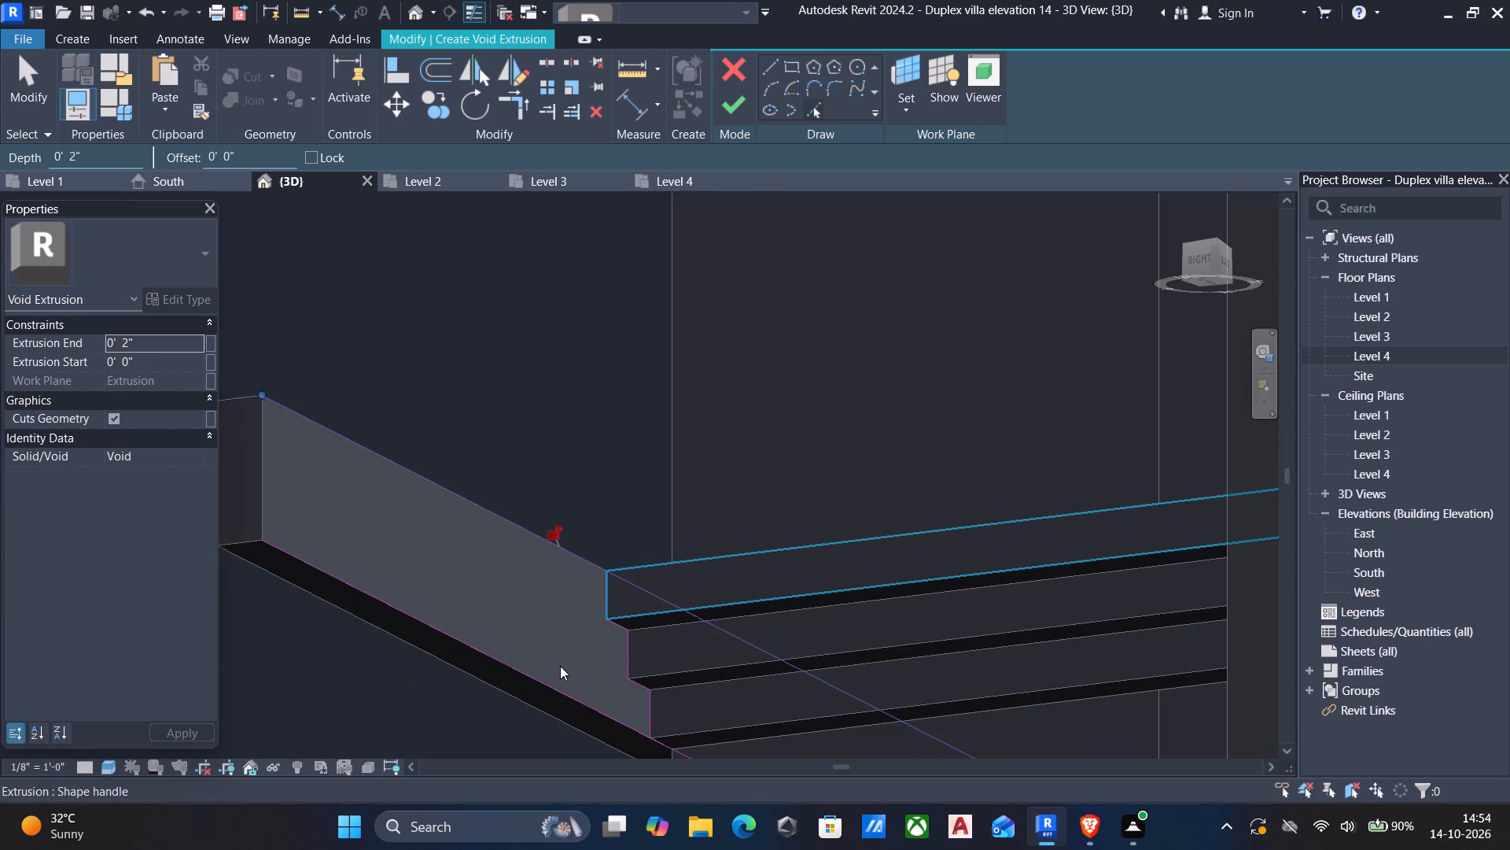
{"action": "key", "text": "Escape"}
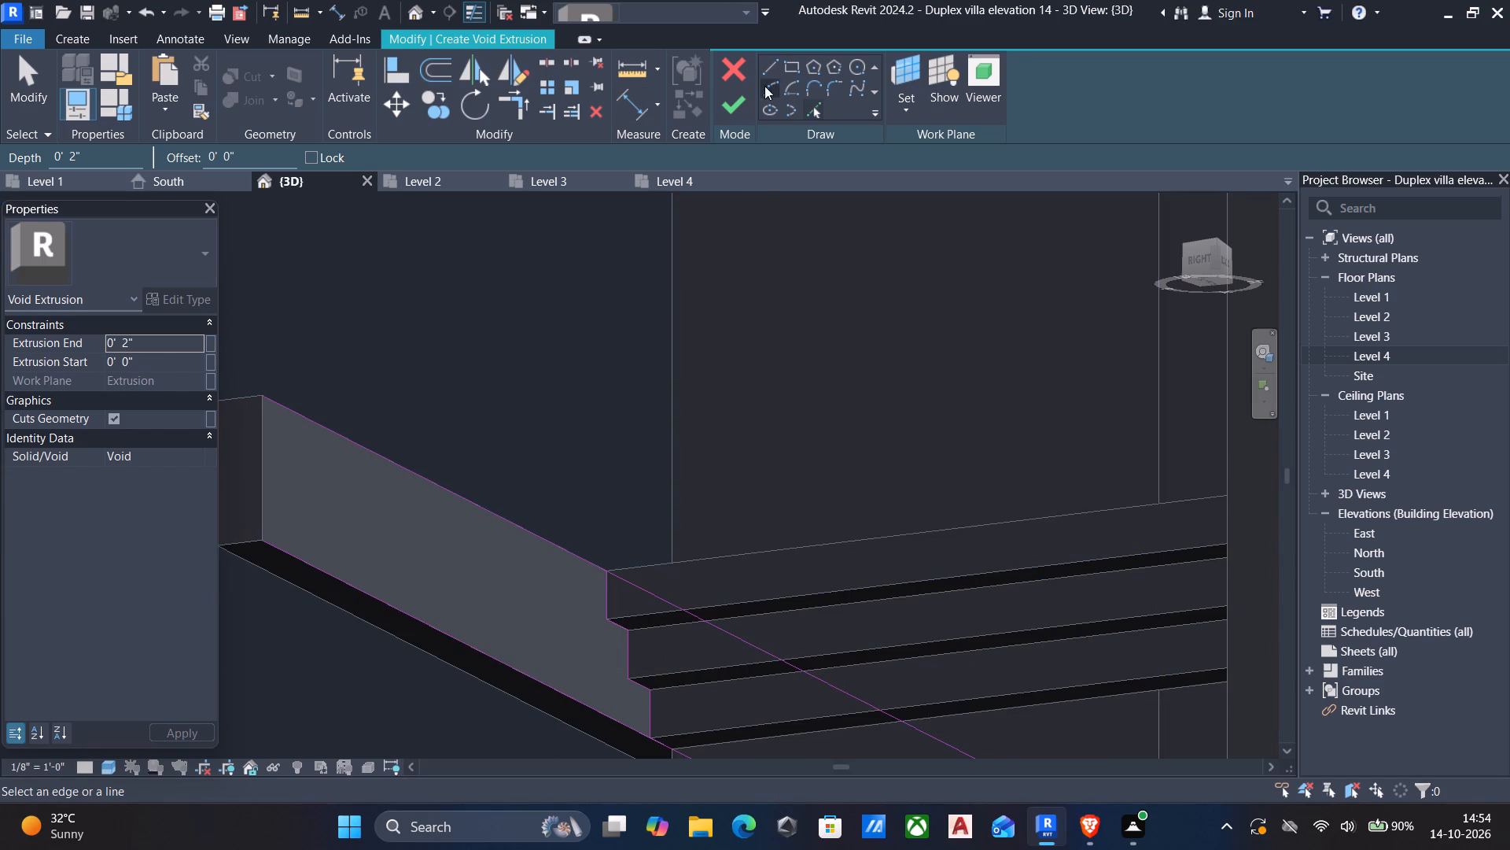
Draw a slightly slanted line across the overhang's back face, from the void profile's top line to its bottom line.
{"action": "left_click", "coordinate": [765, 69]}
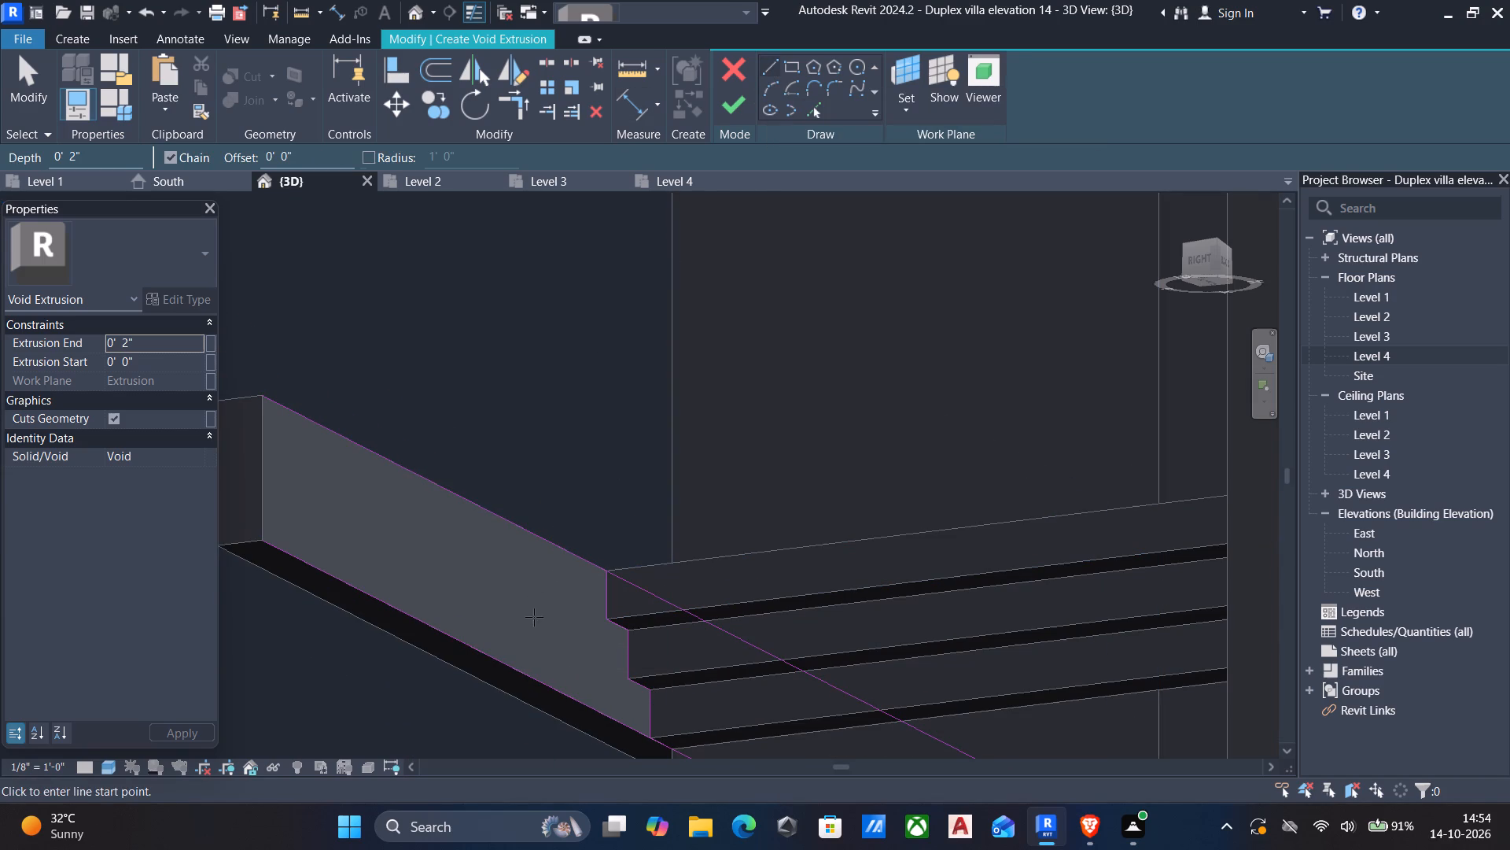
{"action": "scroll", "coordinate": [600, 563], "scroll_direction": "up", "scroll_amount": 3}
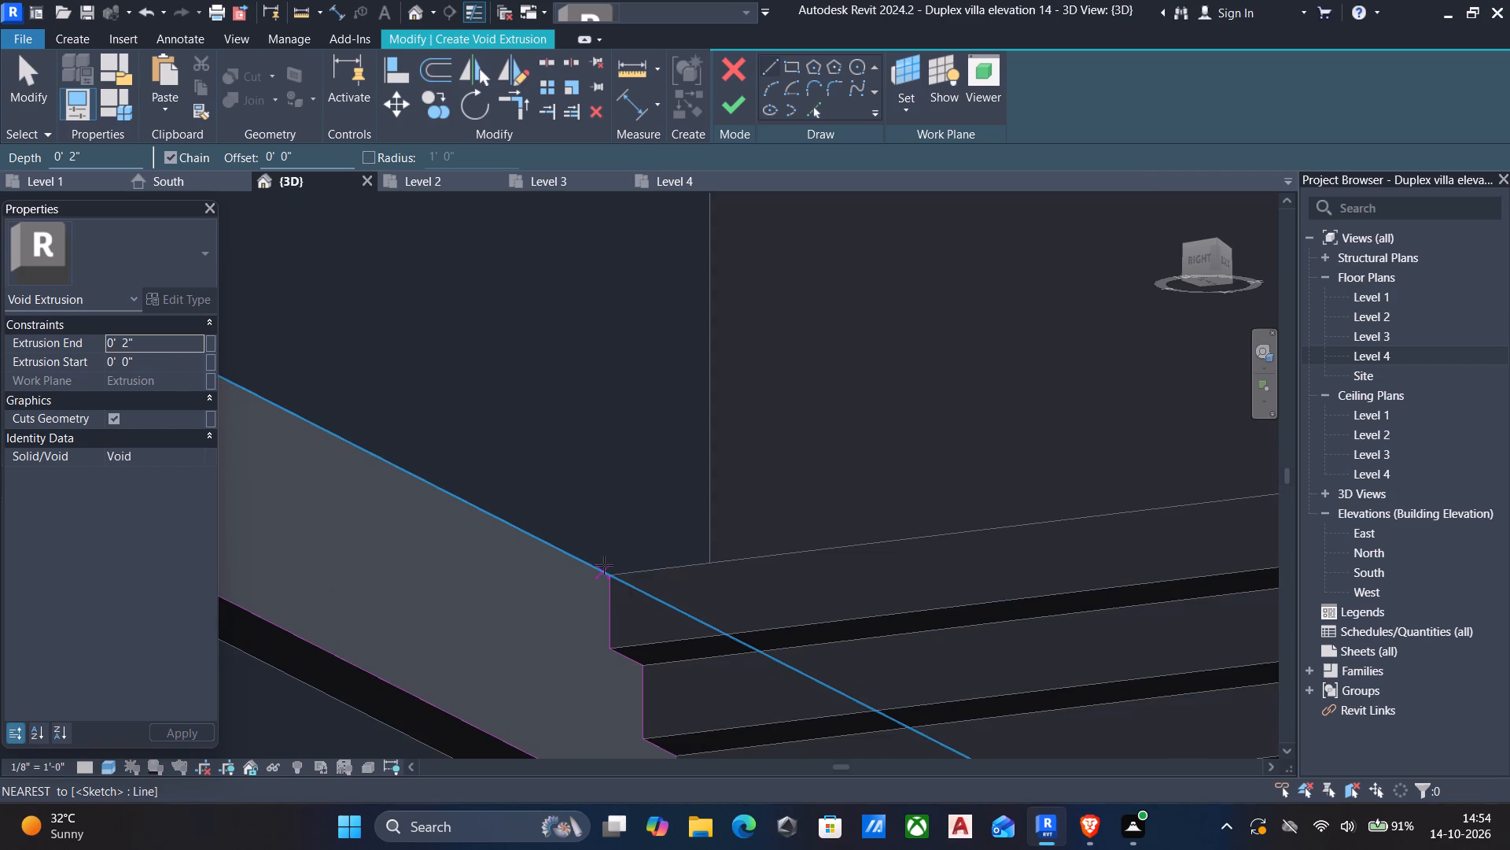
{"action": "left_click", "coordinate": [584, 565]}
{"action": "scroll", "coordinate": [527, 643], "scroll_direction": "down", "scroll_amount": 2}
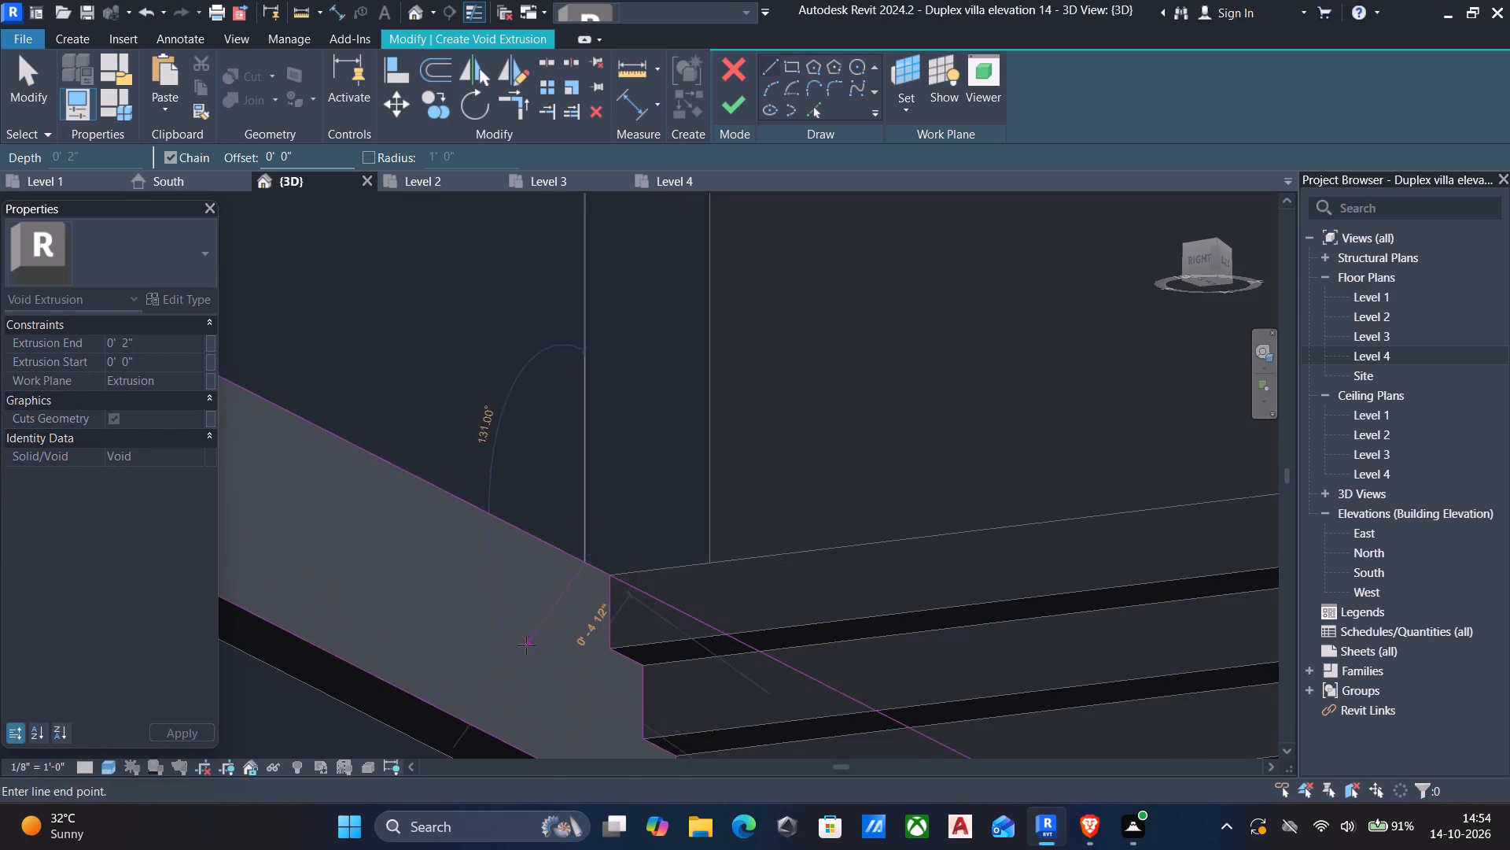
{"action": "scroll", "coordinate": [526, 645], "scroll_direction": "down", "scroll_amount": 4}
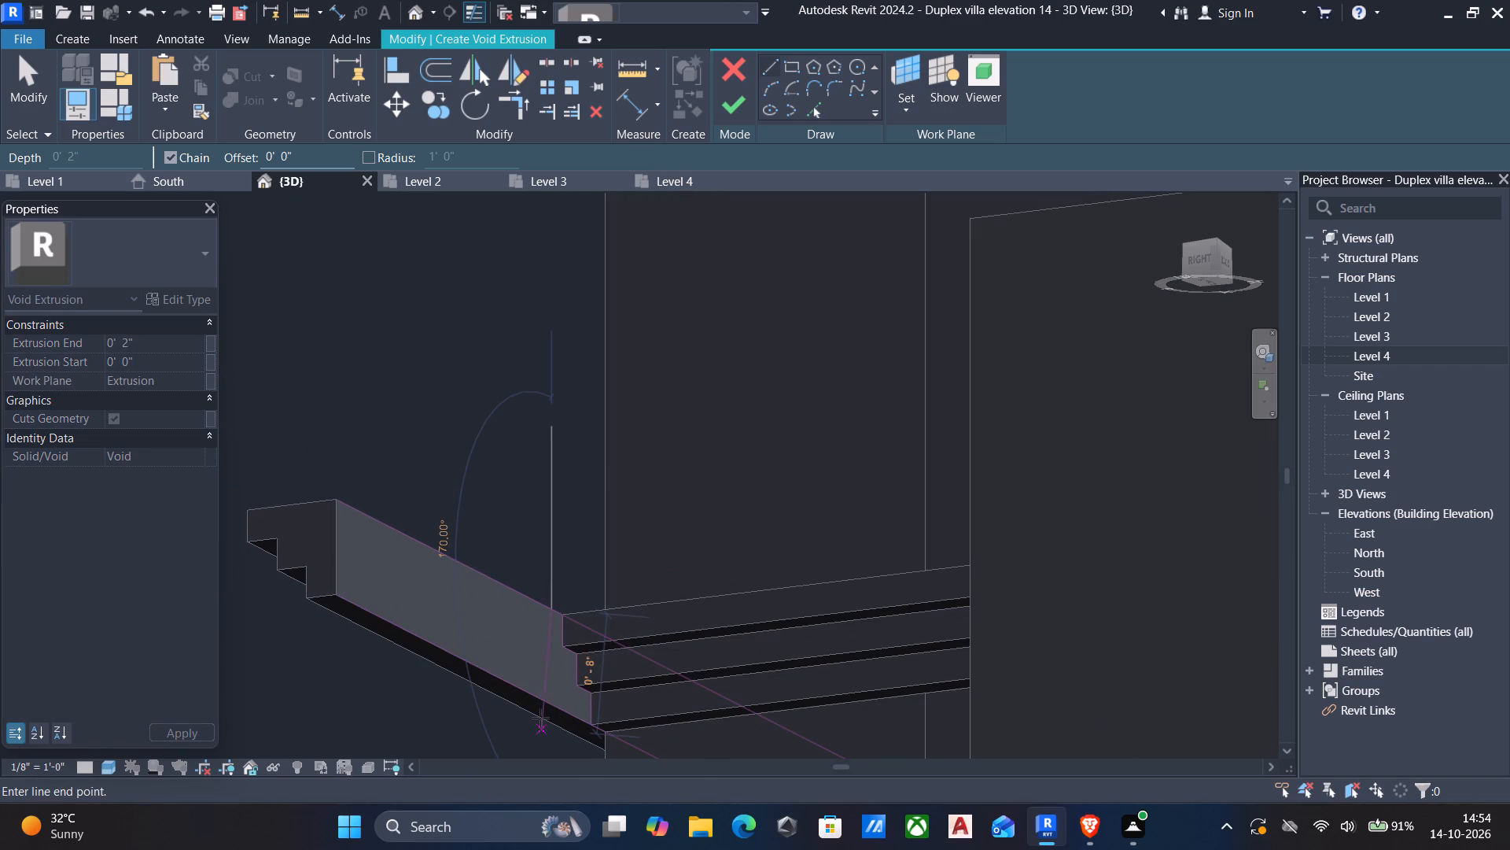
{"action": "left_click", "coordinate": [543, 707]}
{"action": "key", "text": "Escape"}
{"action": "key", "text": "Escape"}
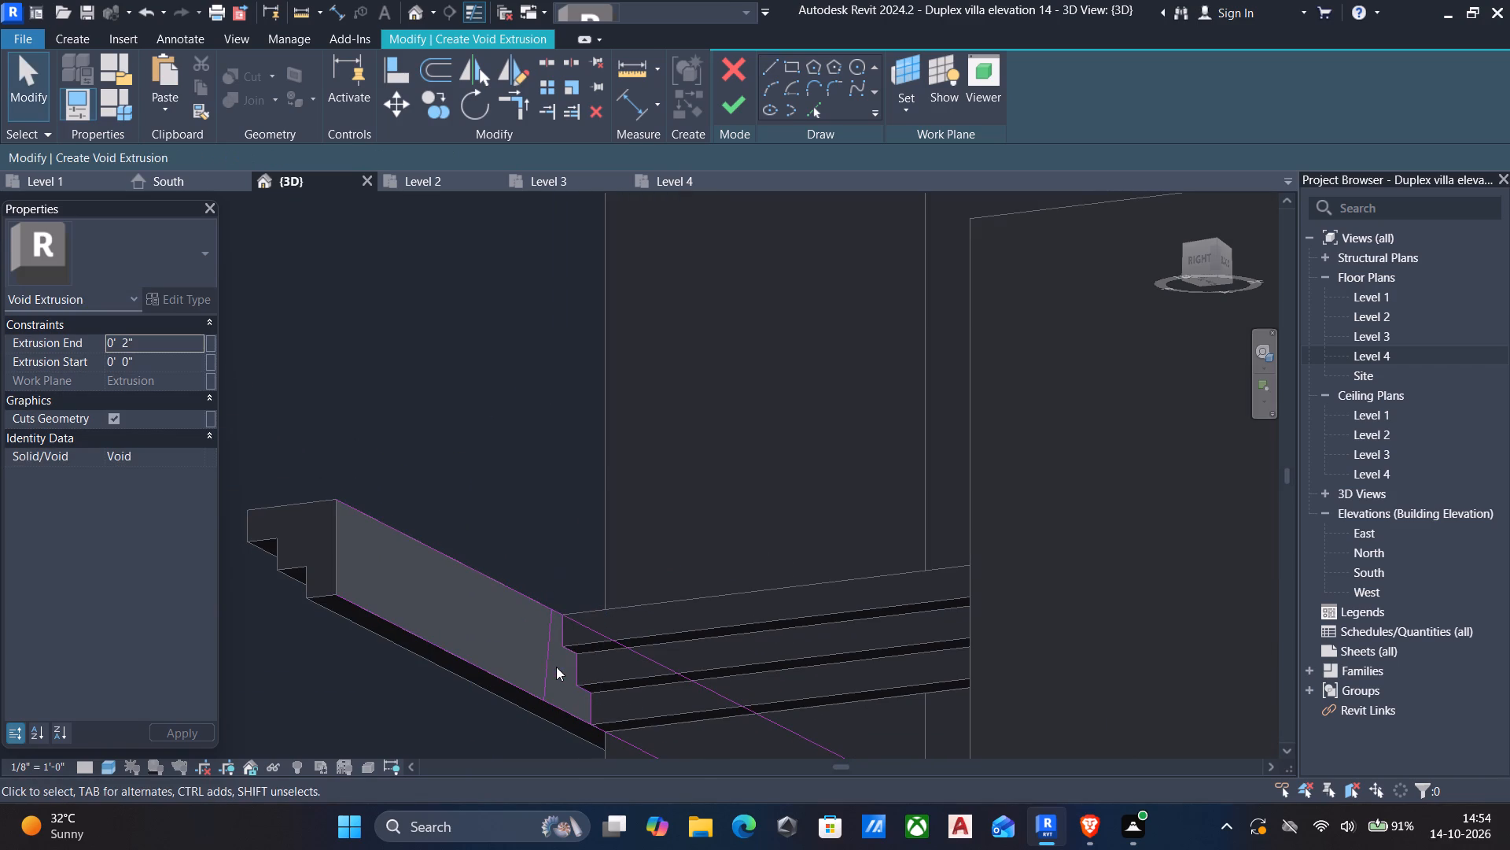
Trim the profile's top and bottom lines to the slanted line and stepped side, and finish the void extrusion 2" deep.
{"action": "type", "text": "tr"}
{"action": "scroll", "coordinate": [587, 618], "scroll_direction": "up", "scroll_amount": 6}
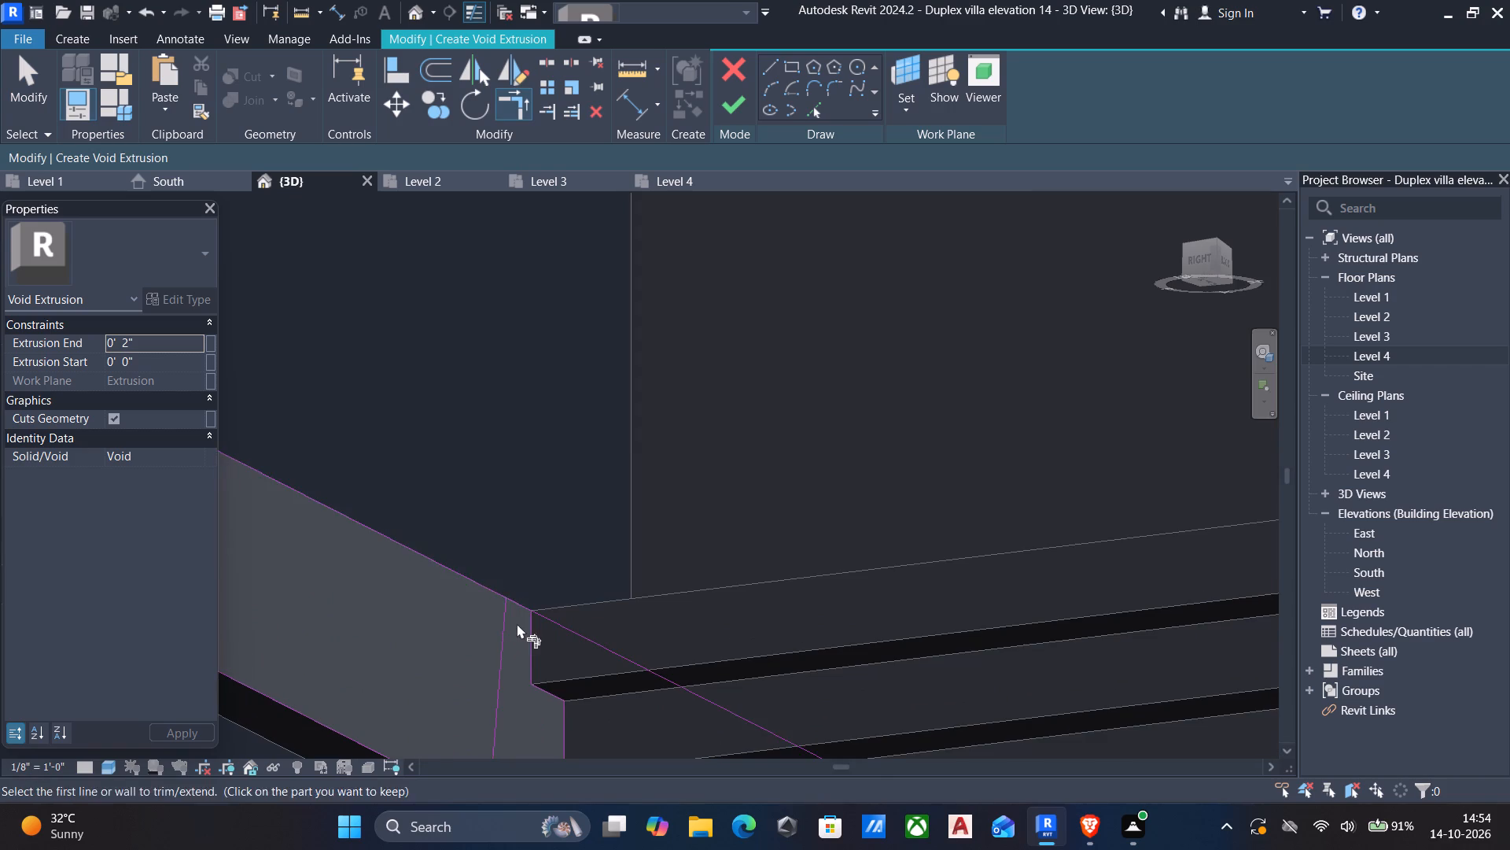
{"action": "left_click", "coordinate": [514, 601]}
{"action": "scroll", "coordinate": [516, 600], "scroll_direction": "up", "scroll_amount": 4}
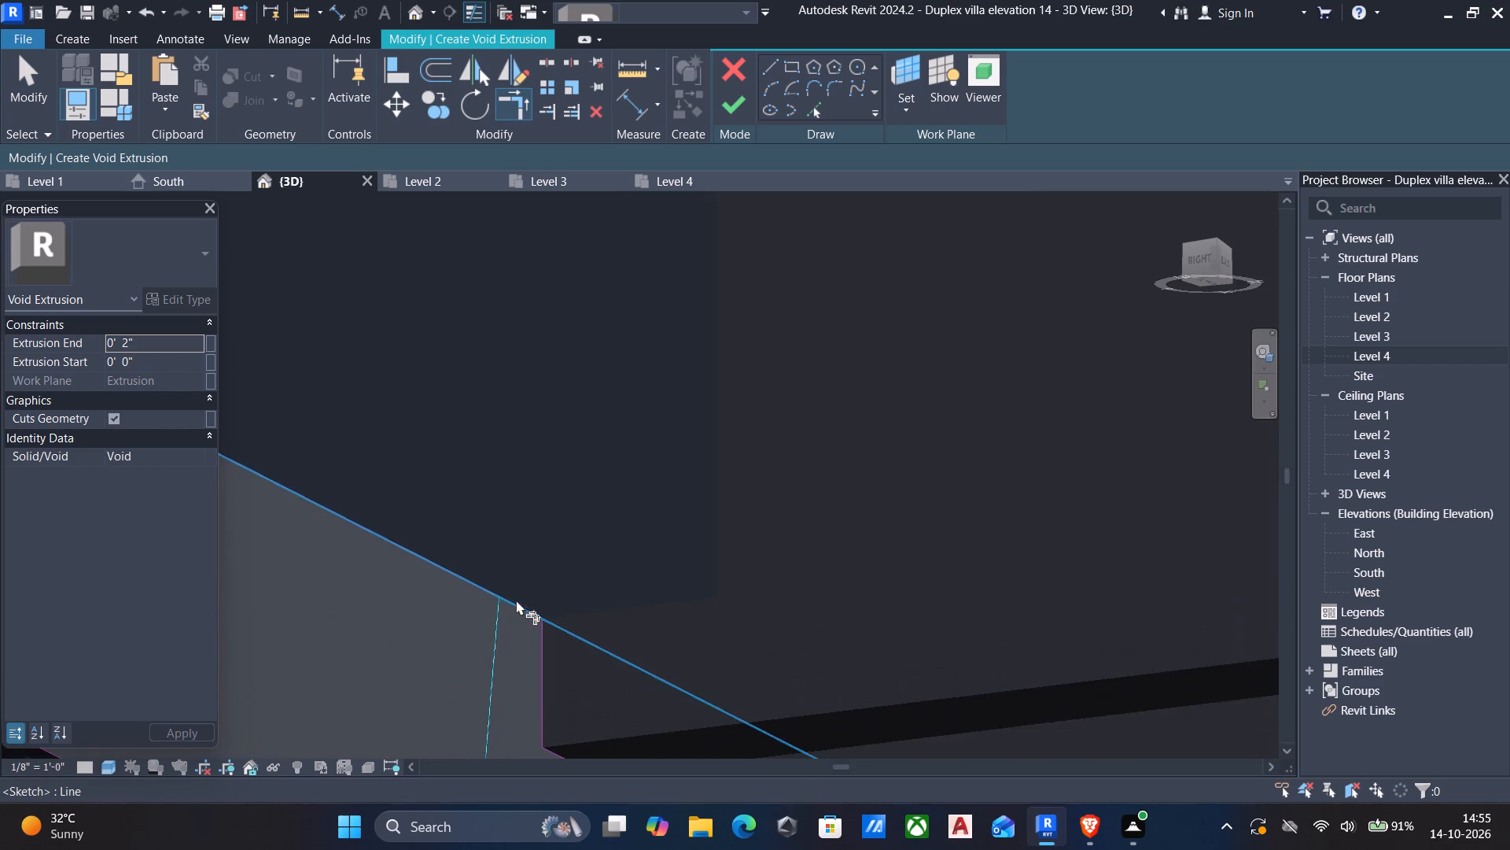
{"action": "left_click", "coordinate": [518, 607]}
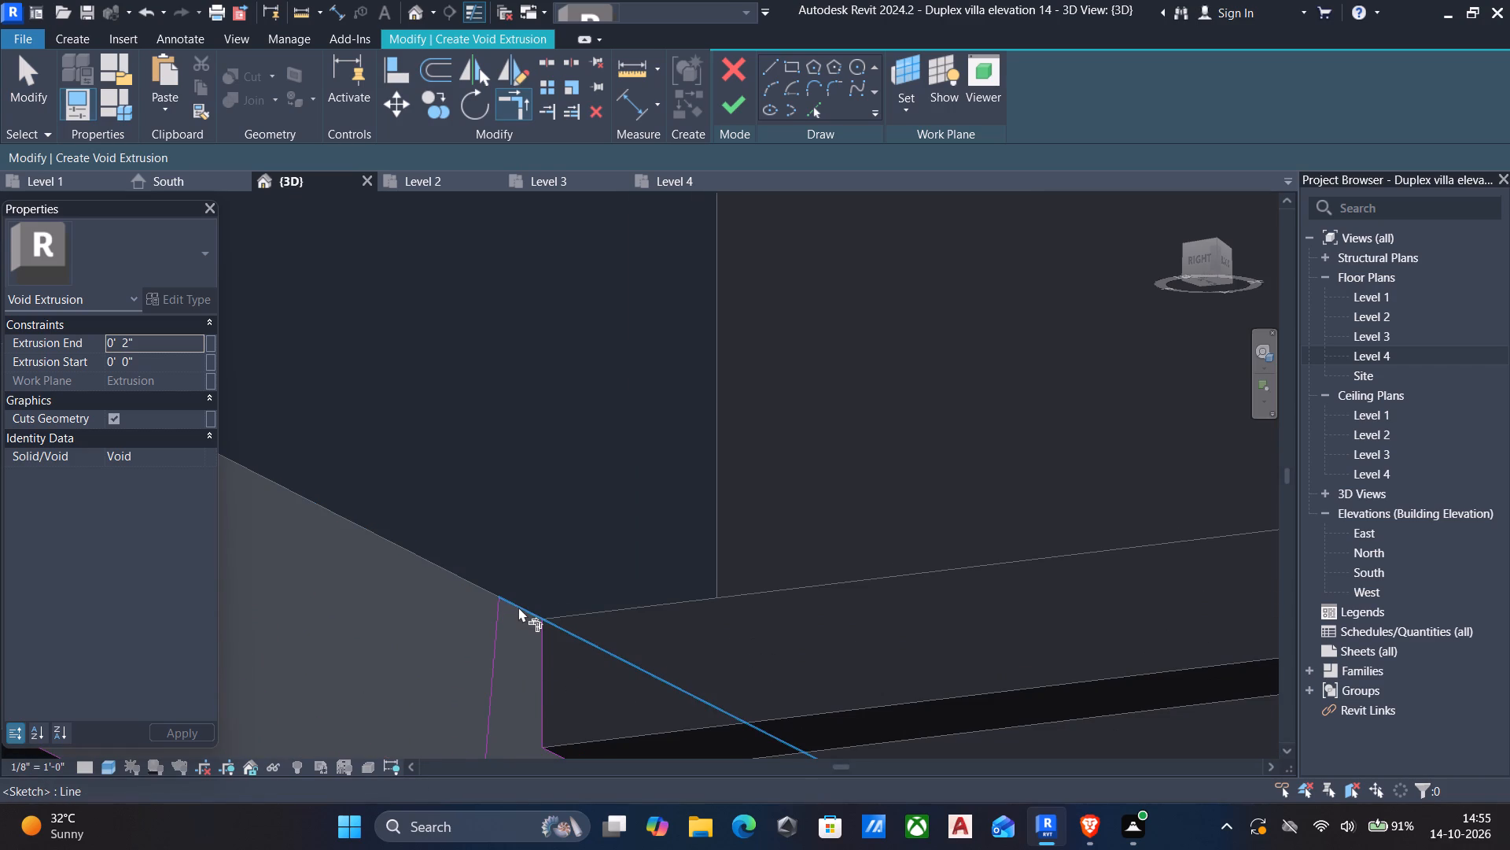
{"action": "left_click", "coordinate": [548, 659]}
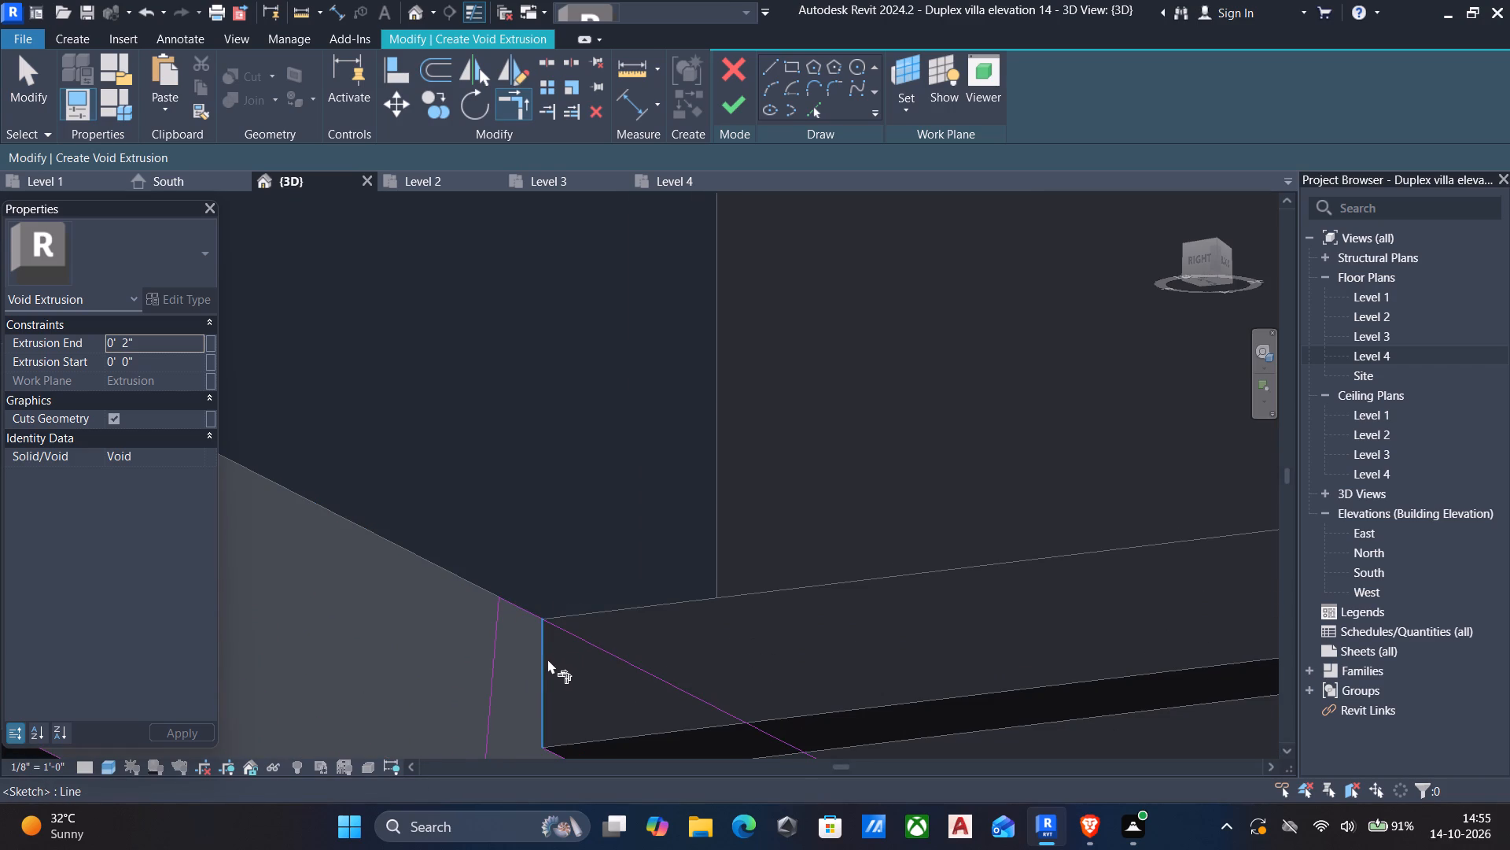
{"action": "left_click", "coordinate": [518, 604]}
{"action": "scroll", "coordinate": [524, 660], "scroll_direction": "down", "scroll_amount": 6}
{"action": "middle_click_drag", "start_coordinate": [523, 663], "coordinate": [420, 442]}
{"action": "scroll", "coordinate": [351, 583], "scroll_direction": "up", "scroll_amount": 1}
{"action": "left_click", "coordinate": [422, 579]}
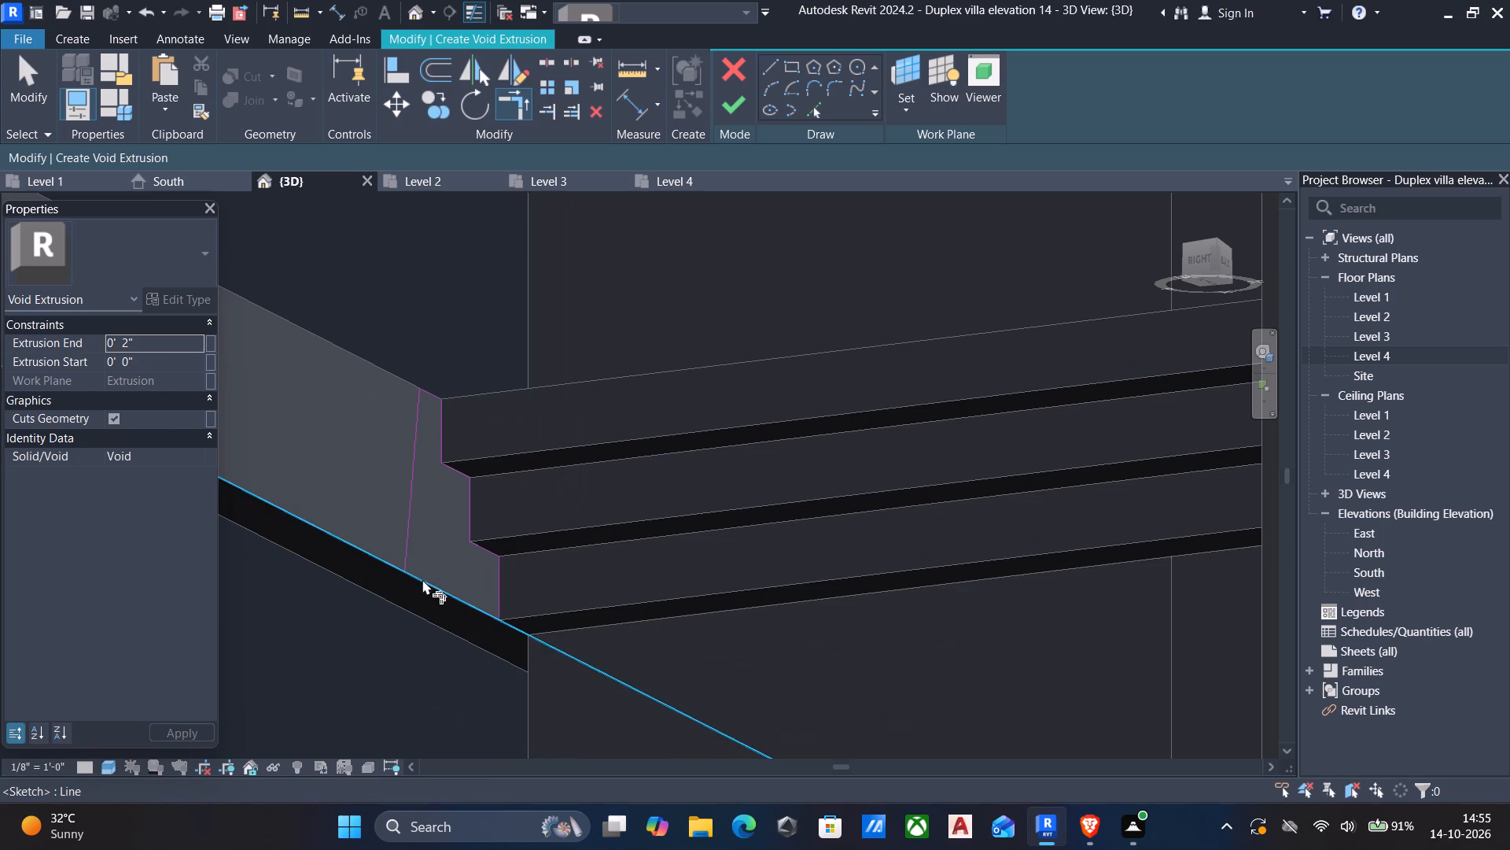
{"action": "left_click", "coordinate": [407, 516]}
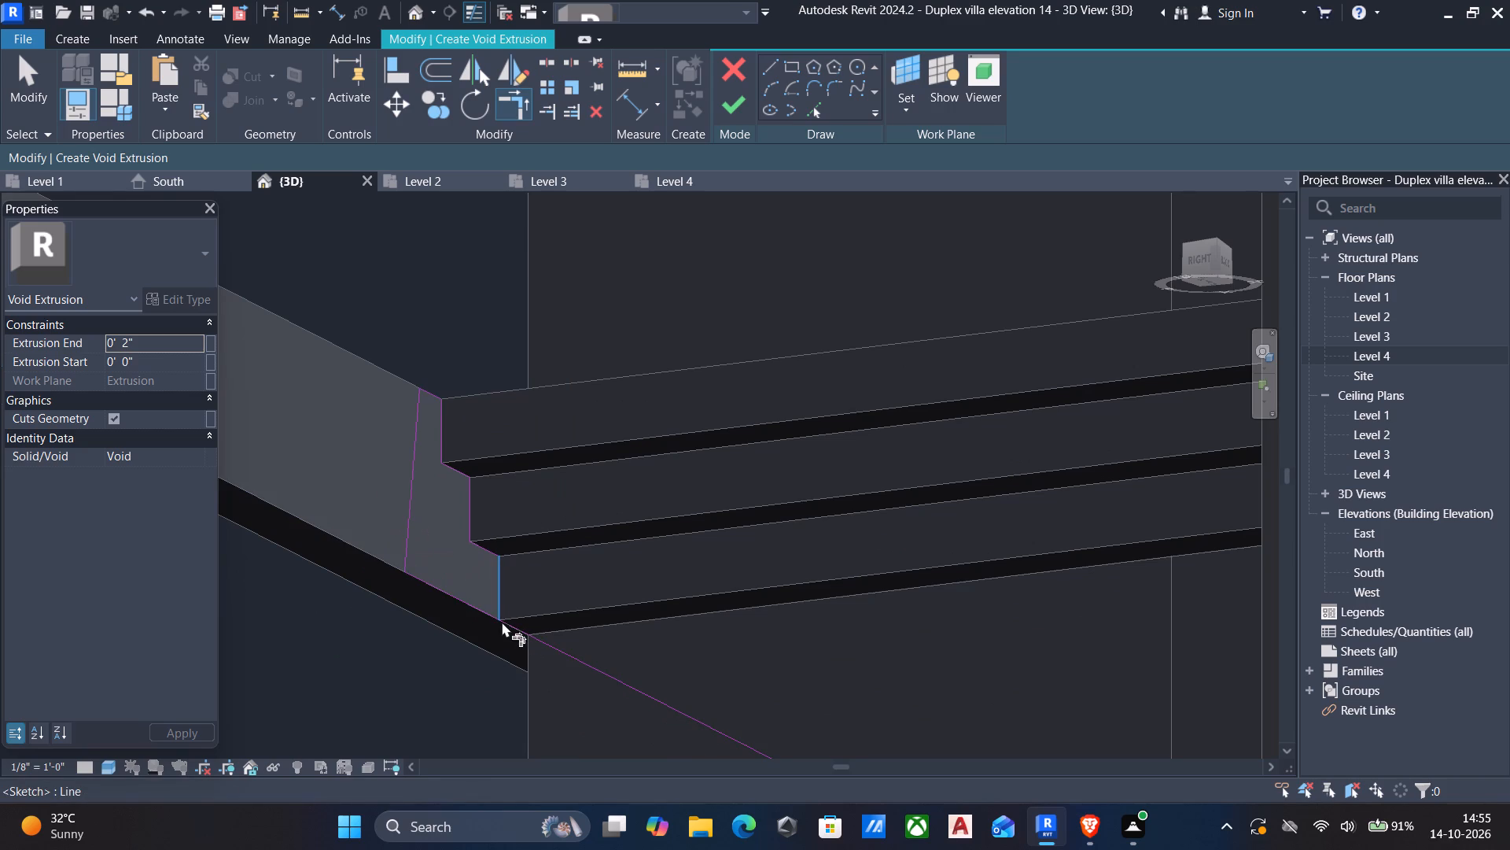
{"action": "left_click", "coordinate": [475, 609]}
{"action": "left_click", "coordinate": [495, 586]}
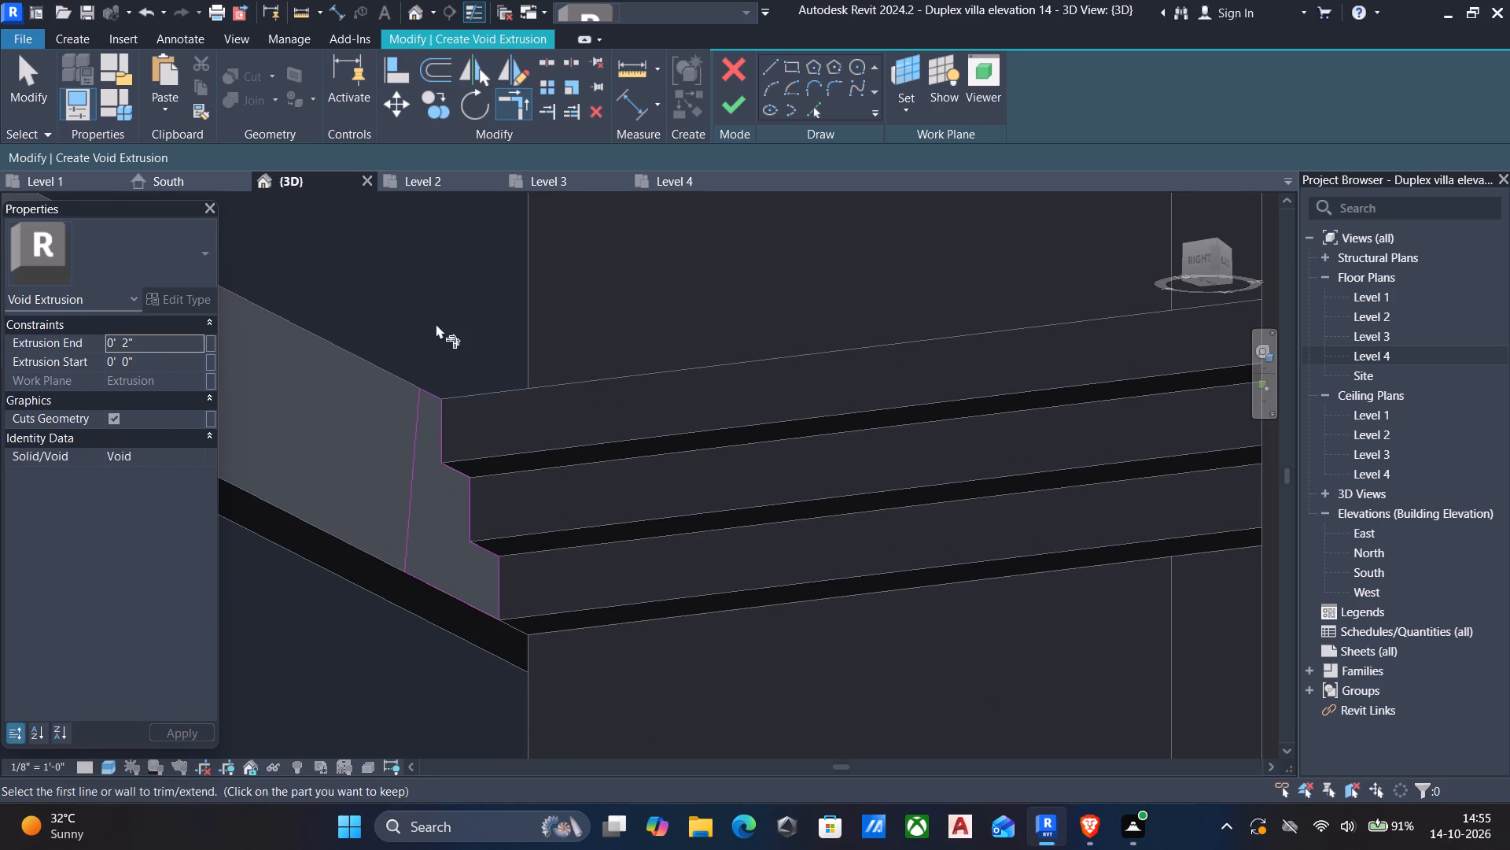
{"action": "left_click", "coordinate": [734, 111]}
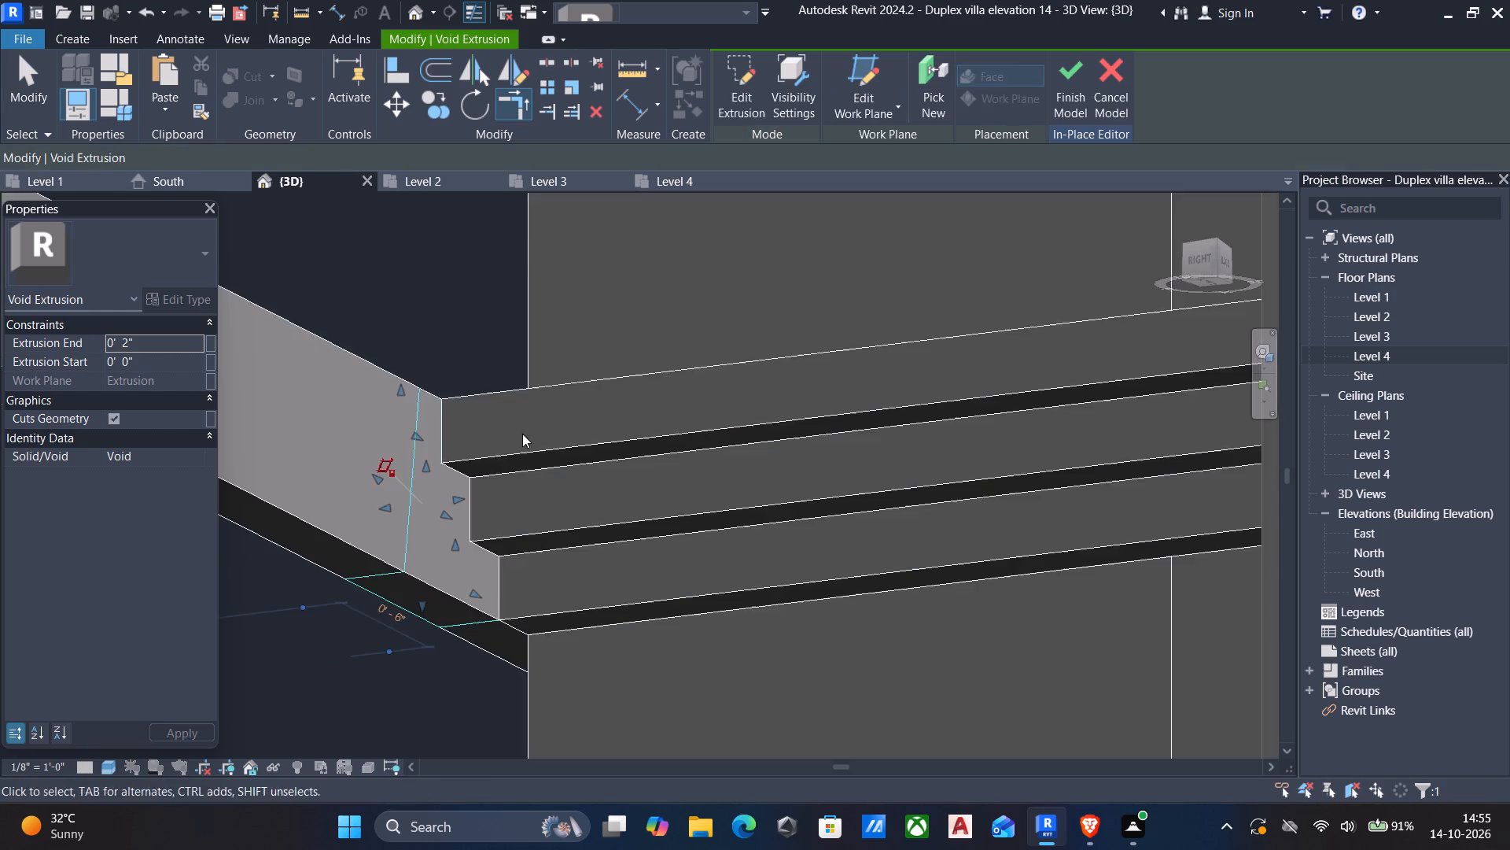
Stretch the void extrusion forward through the front moulding's full thickness, to a depth of about 1' 4 5/8".
{"action": "scroll", "coordinate": [517, 479], "scroll_direction": "down", "scroll_amount": 6}
{"action": "middle_click_drag", "start_coordinate": [513, 563], "coordinate": [565, 783], "text": "shift"}
{"action": "middle_click_drag", "start_coordinate": [573, 645], "coordinate": [635, 645], "text": "shift"}
{"action": "key", "text": "Escape"}
{"action": "middle_click_drag", "start_coordinate": [725, 475], "coordinate": [526, 504], "text": "shift"}
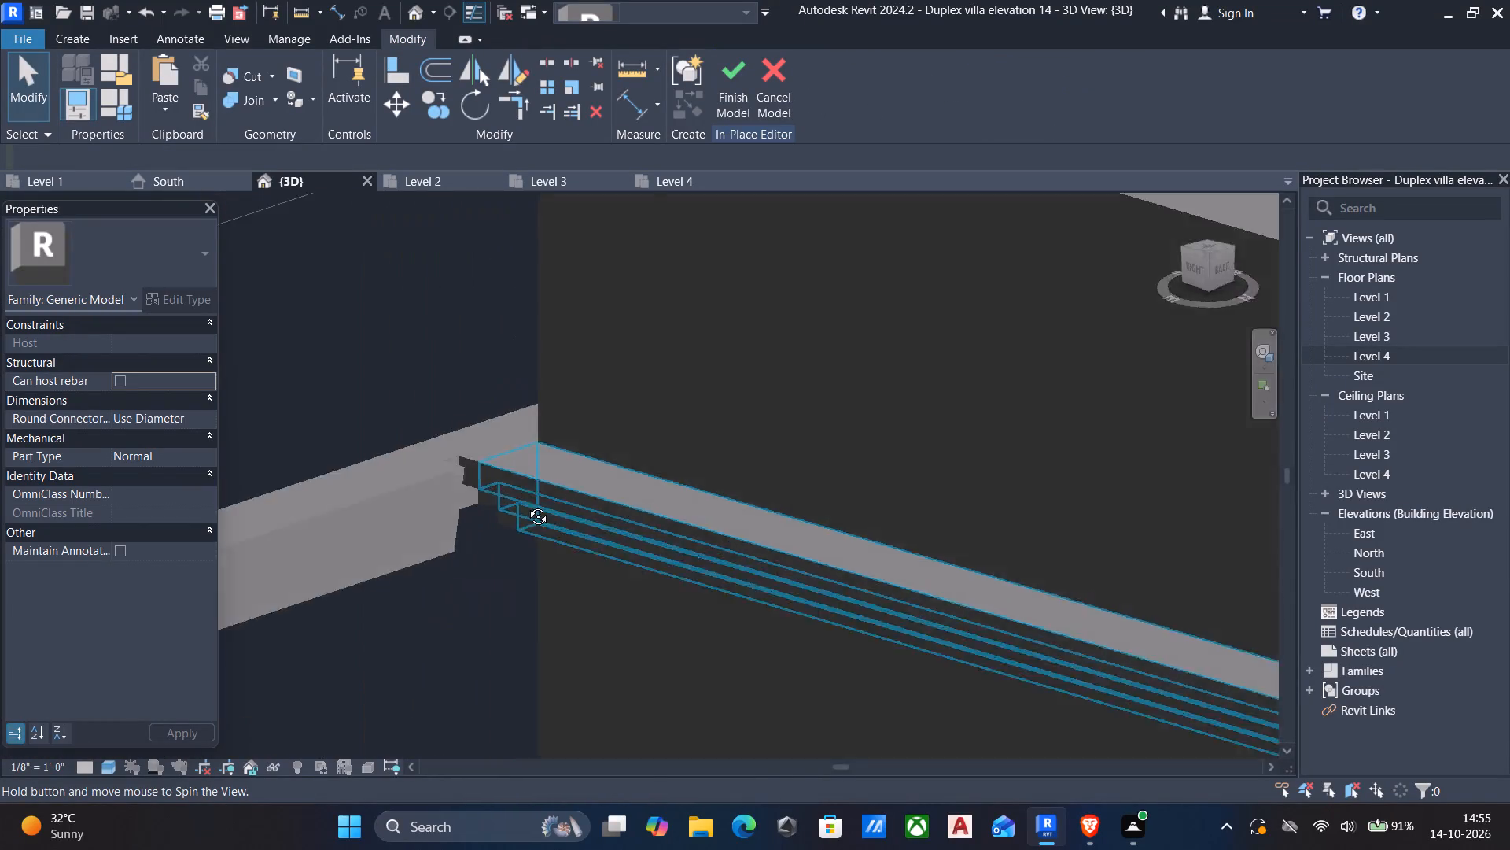
{"action": "middle_click_drag", "start_coordinate": [526, 504], "coordinate": [587, 549], "text": "shift"}
{"action": "left_click", "coordinate": [466, 468]}
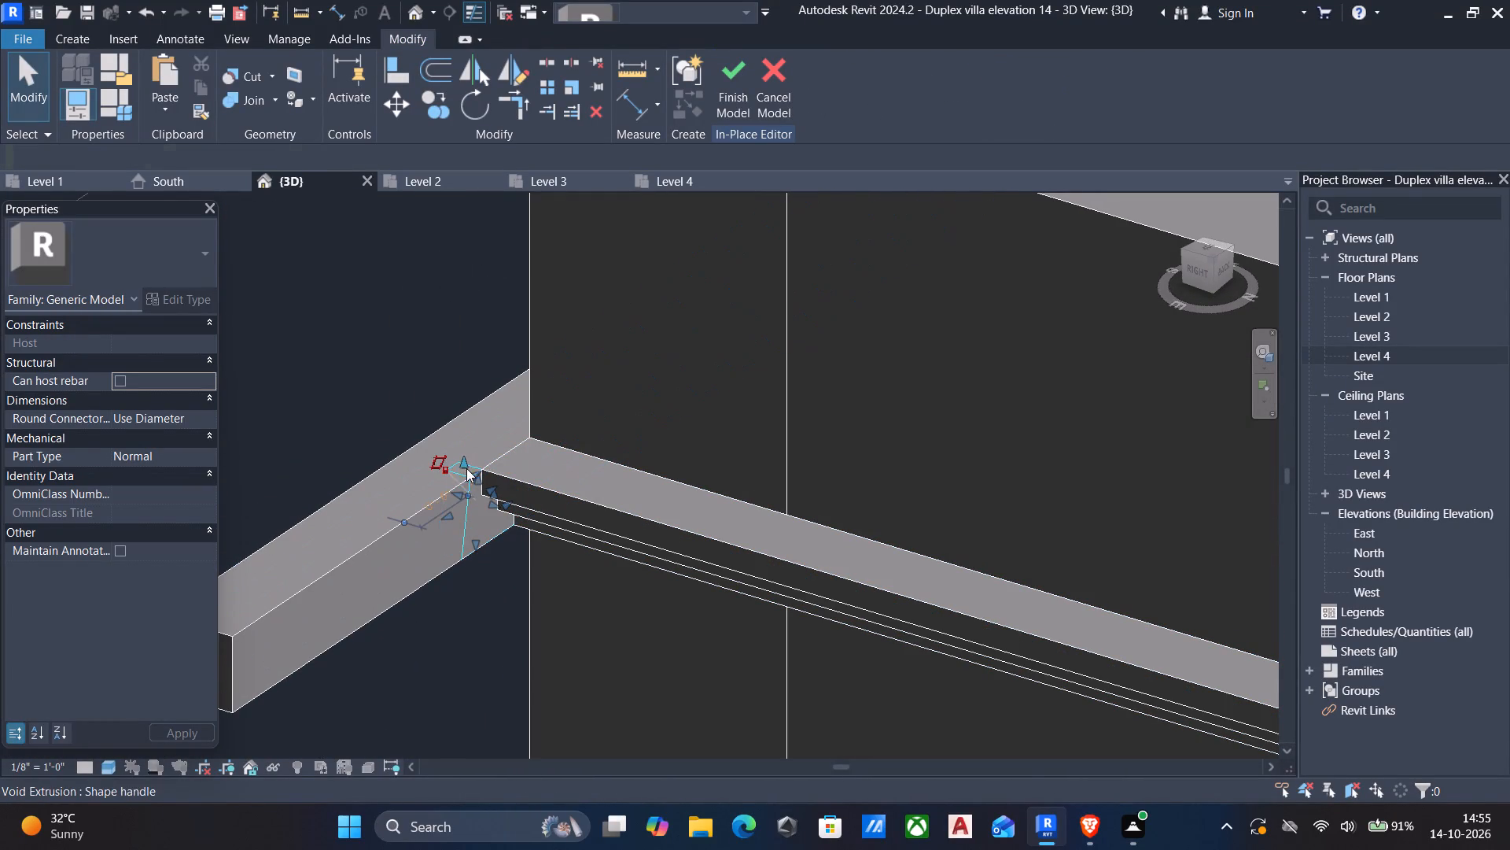
{"action": "middle_click_drag", "start_coordinate": [454, 691], "coordinate": [635, 637], "text": "shift"}
{"action": "scroll", "coordinate": [500, 570], "scroll_direction": "down", "scroll_amount": 3}
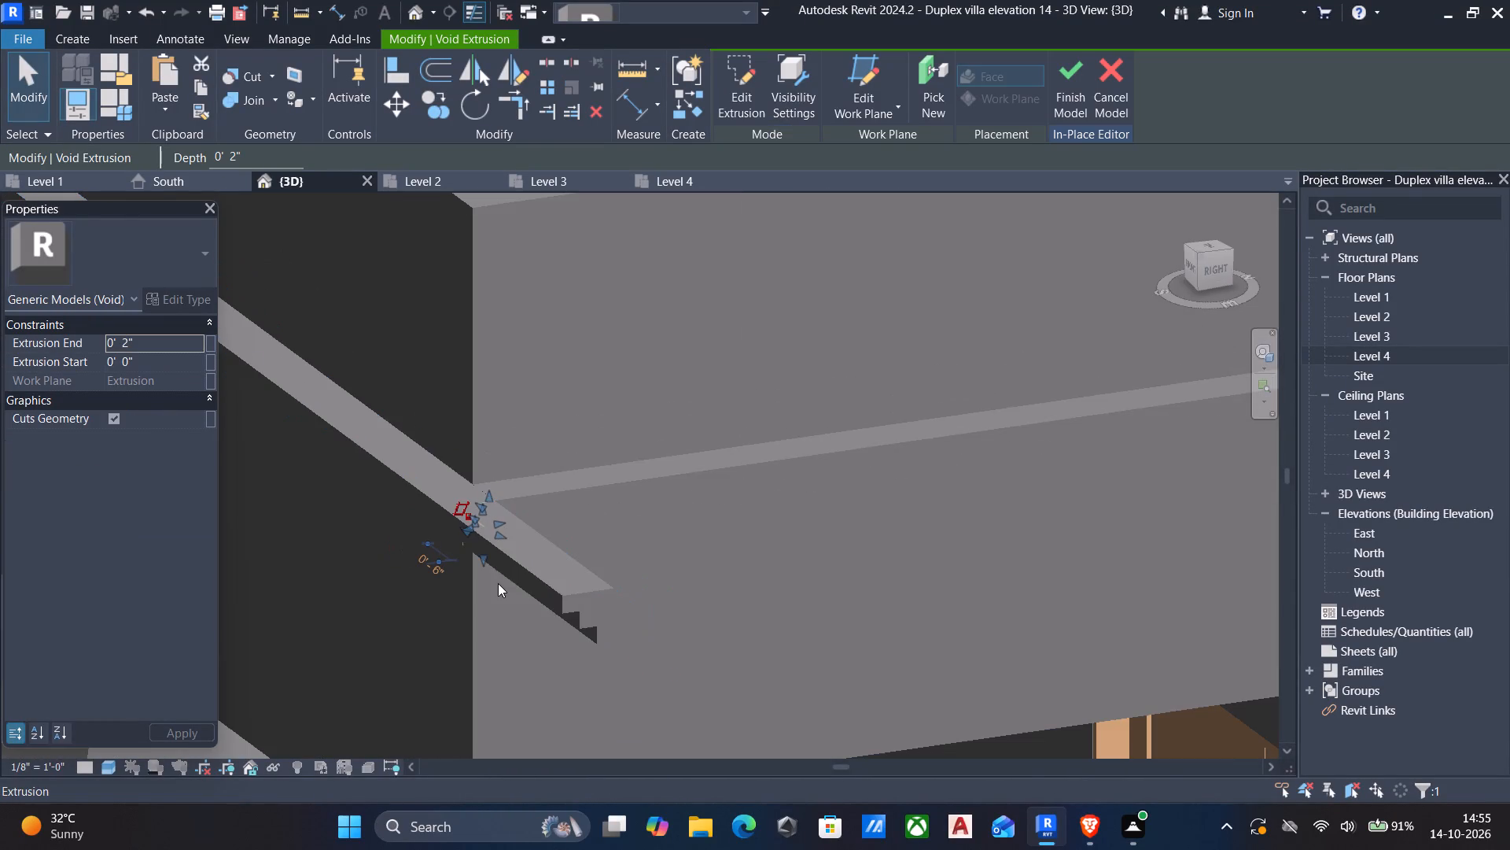
{"action": "middle_click_drag", "start_coordinate": [657, 644], "coordinate": [617, 601], "text": "shift"}
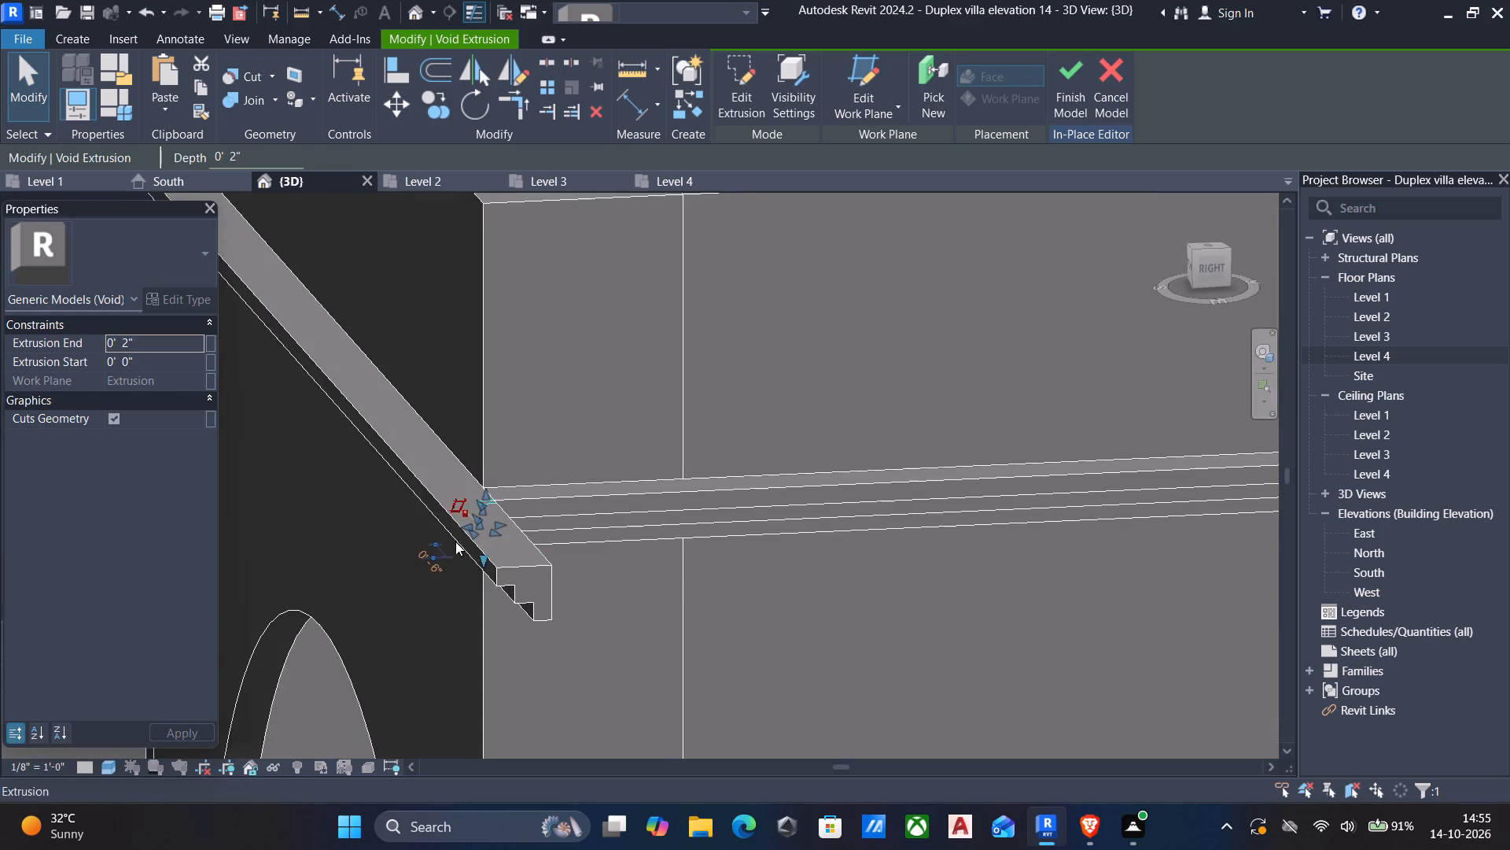
{"action": "scroll", "coordinate": [444, 527], "scroll_direction": "up", "scroll_amount": 3}
{"action": "left_click_drag", "start_coordinate": [478, 524], "coordinate": [285, 514]}
{"action": "key", "text": "Escape"}
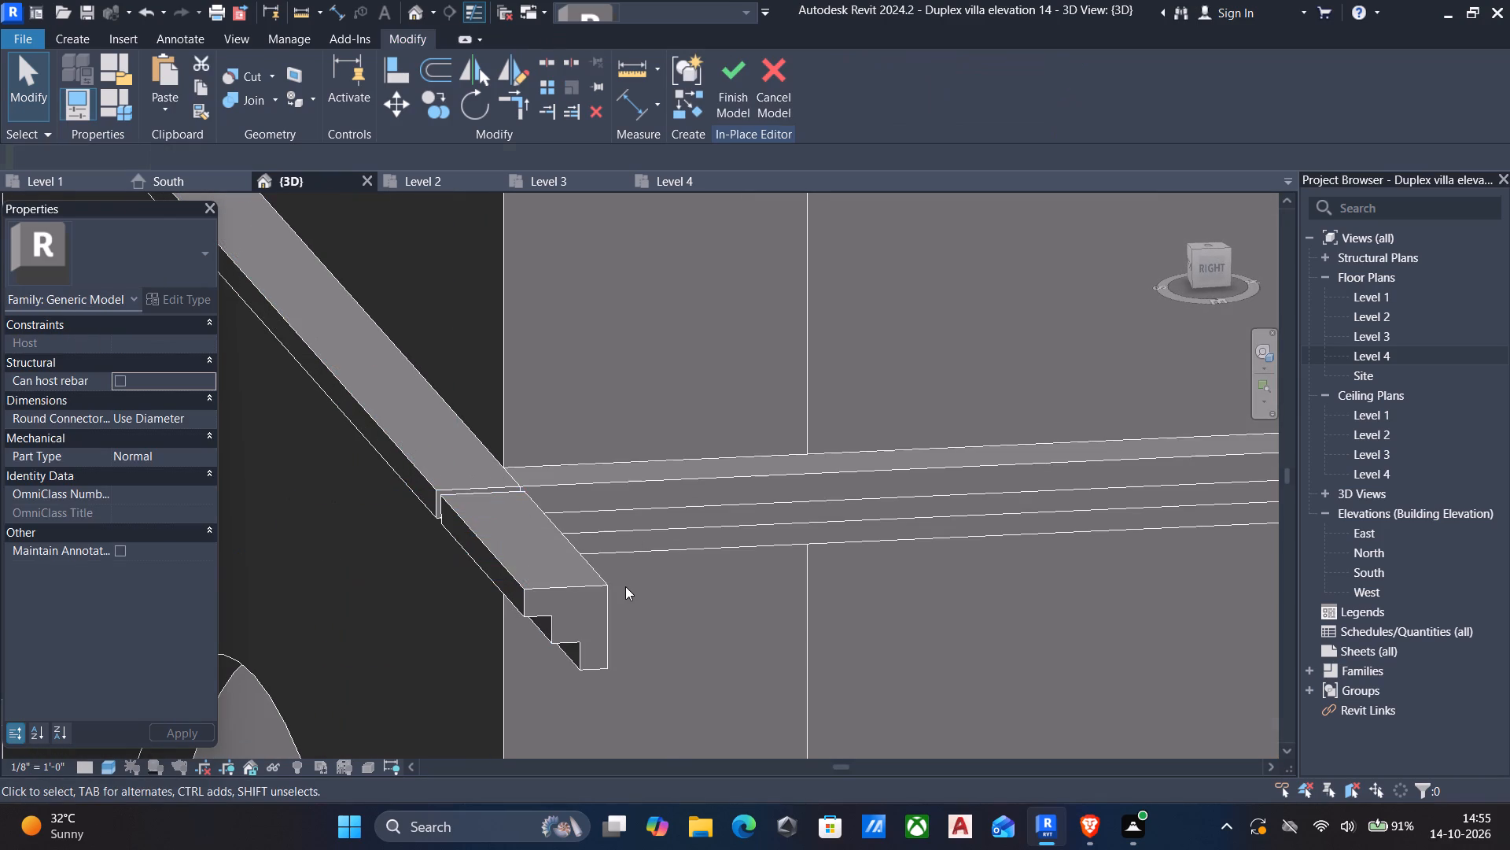
Stretch the void's slanted side beyond the front moulding's free end to cut off the overhang, and finish the in-place model.
{"action": "middle_click_drag", "start_coordinate": [625, 590], "coordinate": [315, 483], "text": "shift"}
{"action": "middle_click_drag", "start_coordinate": [452, 537], "coordinate": [771, 656], "text": "shift"}
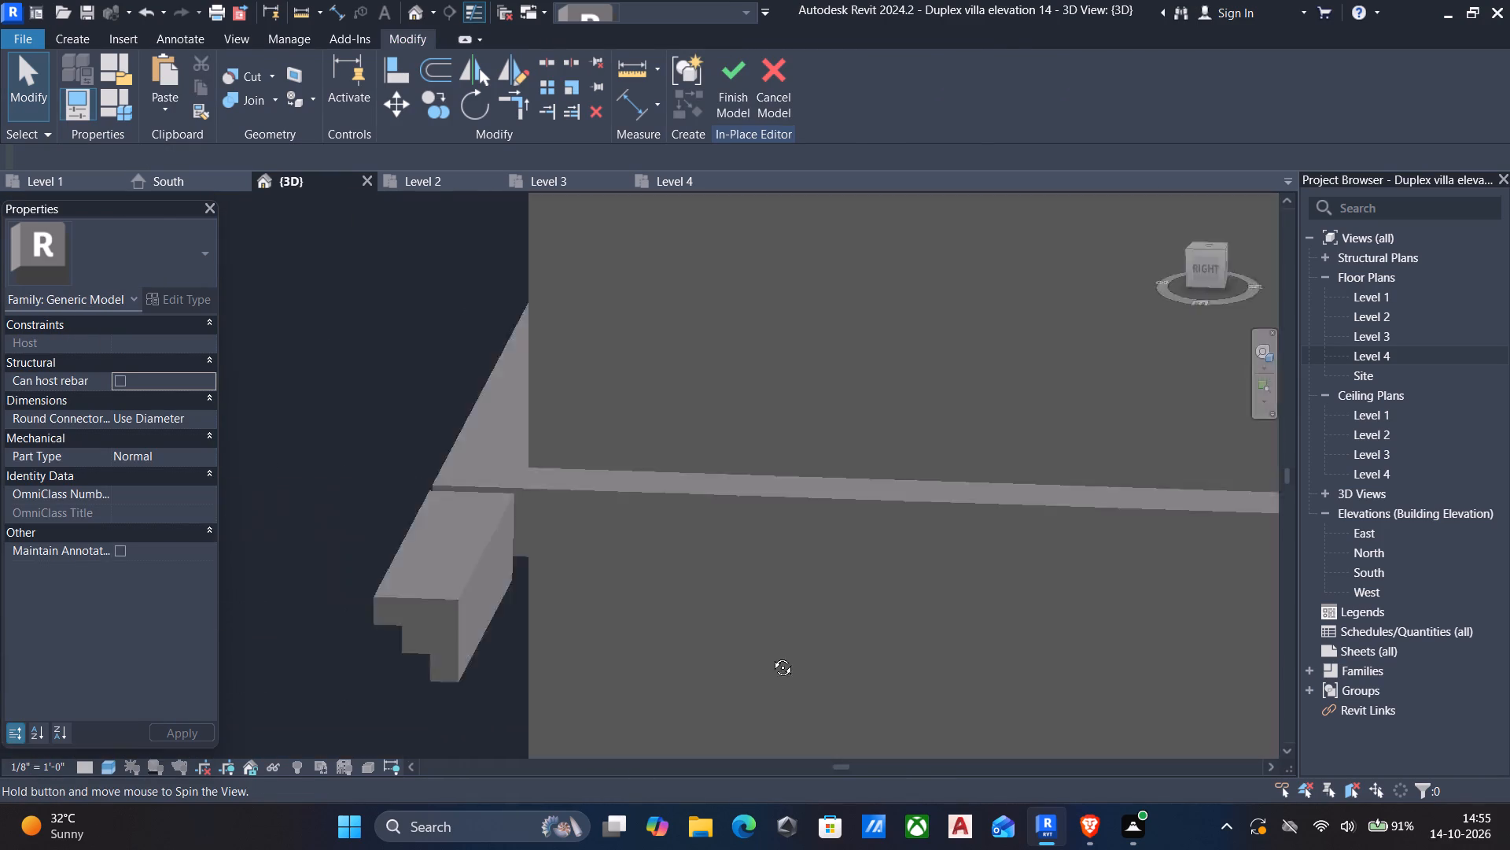
{"action": "middle_click_drag", "start_coordinate": [771, 656], "coordinate": [1035, 641], "text": "shift"}
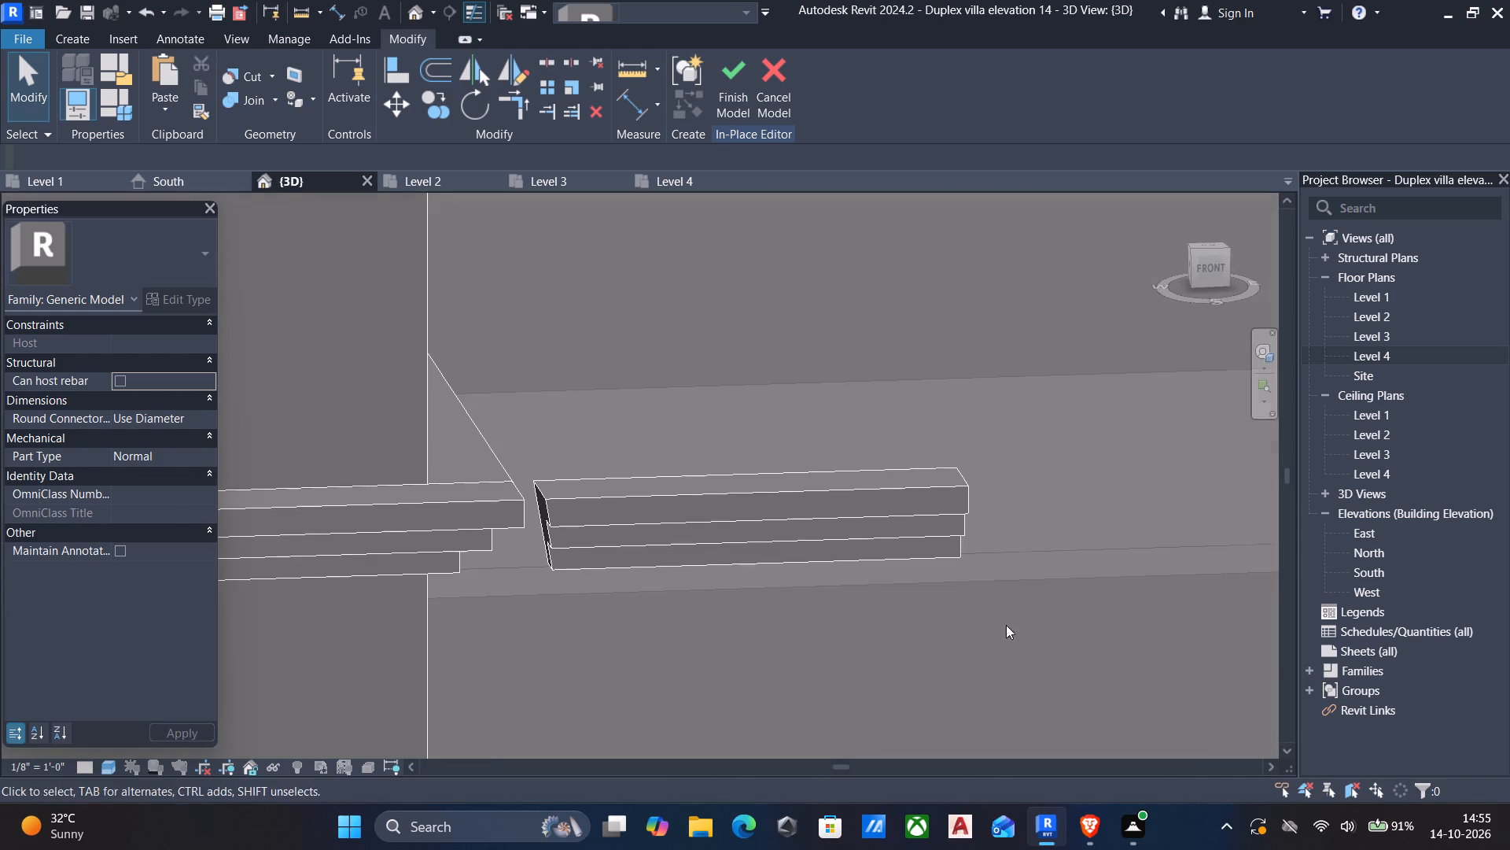
{"action": "left_click", "coordinate": [651, 492]}
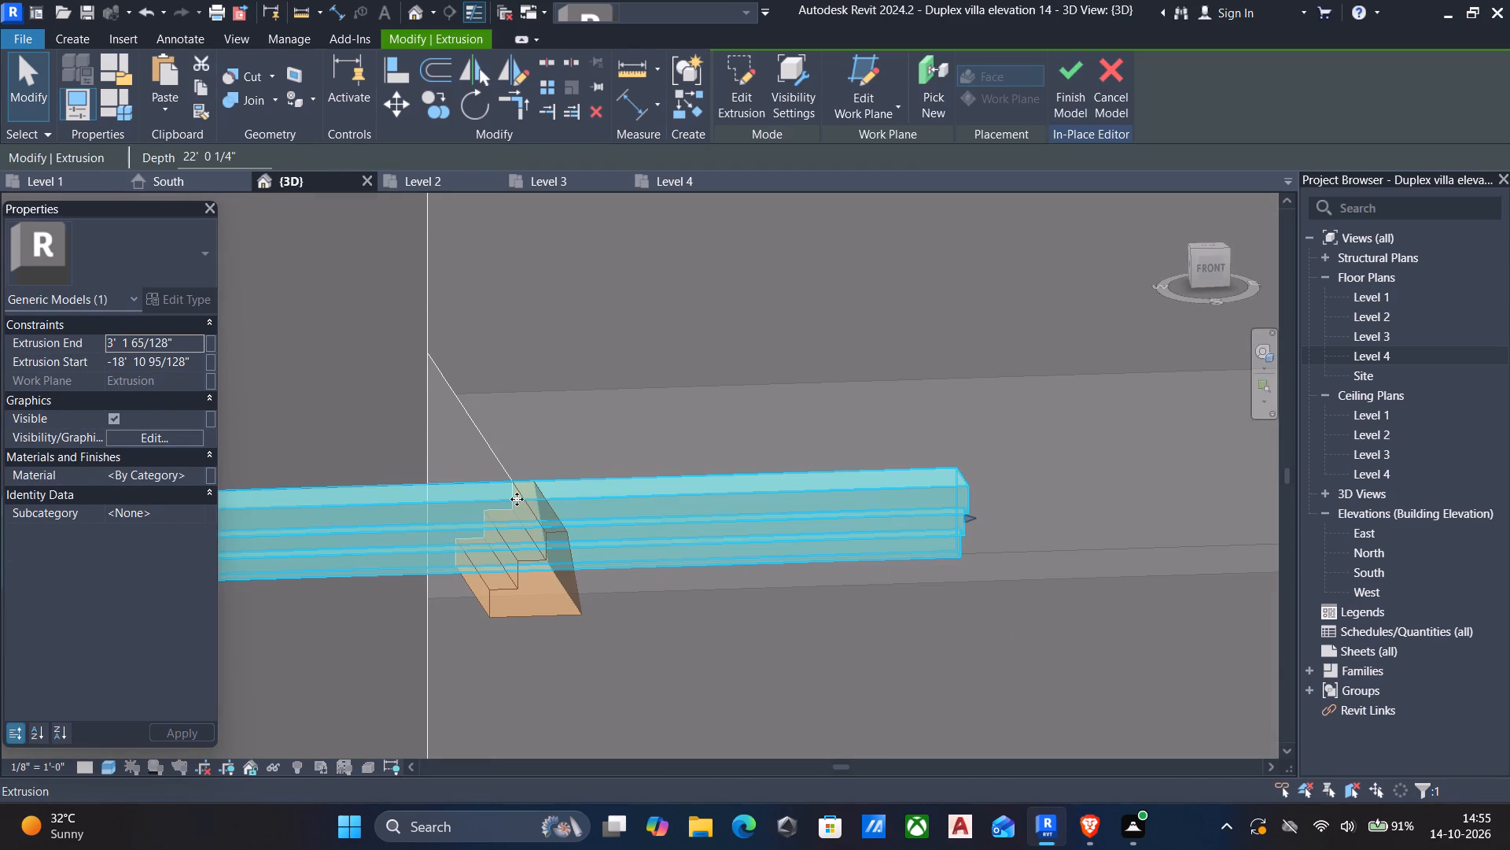
{"action": "middle_click_drag", "start_coordinate": [737, 592], "coordinate": [637, 584], "text": "shift"}
{"action": "scroll", "coordinate": [636, 584], "scroll_direction": "down", "scroll_amount": 6, "text": "shift"}
{"action": "middle_click_drag", "start_coordinate": [638, 592], "coordinate": [632, 451]}
{"action": "scroll", "coordinate": [632, 451], "scroll_direction": "up", "scroll_amount": 1}
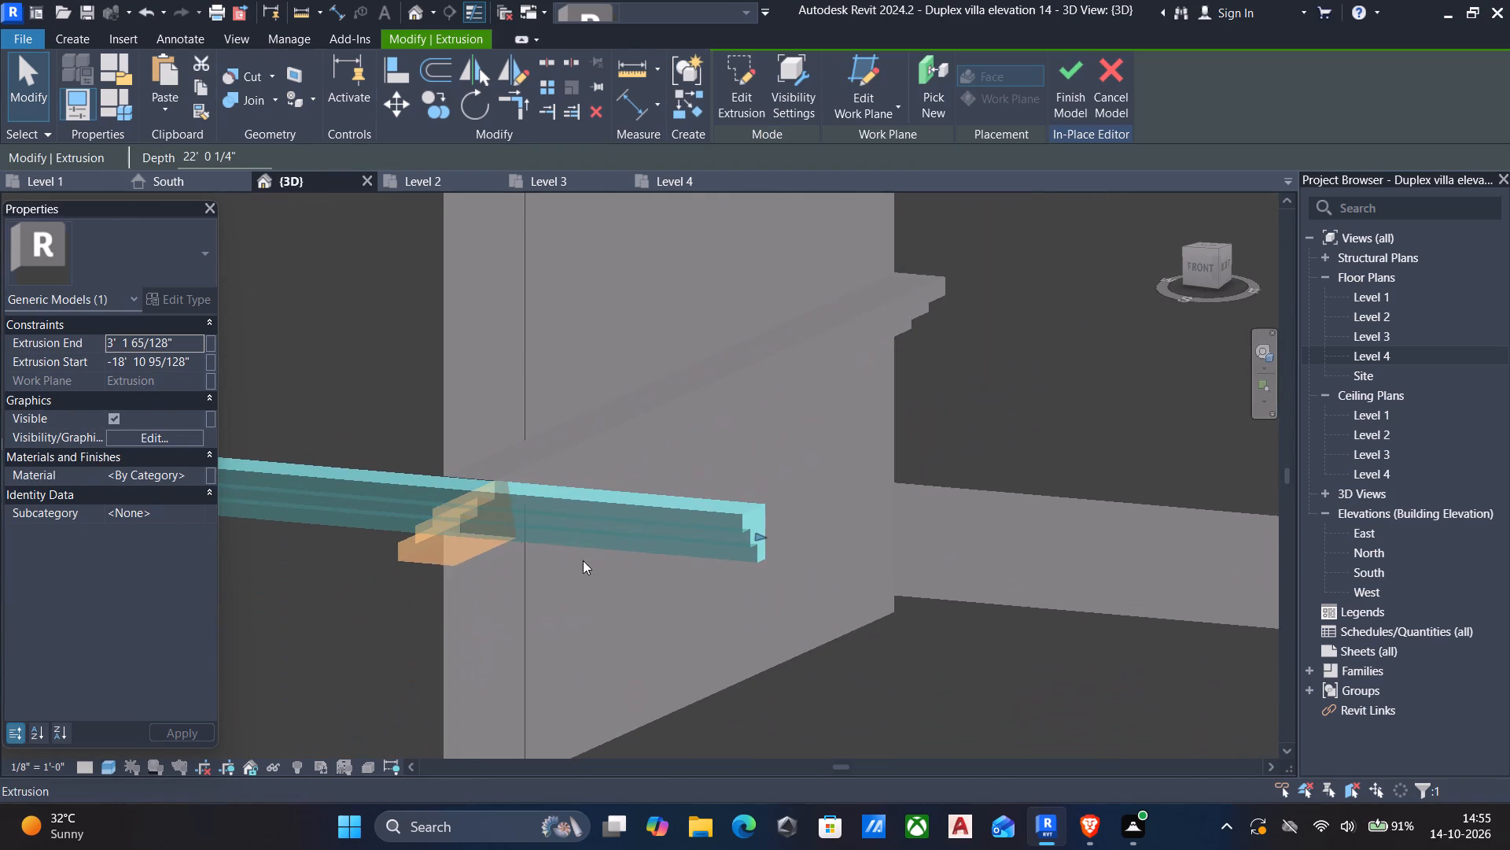
{"action": "left_click", "coordinate": [464, 554]}
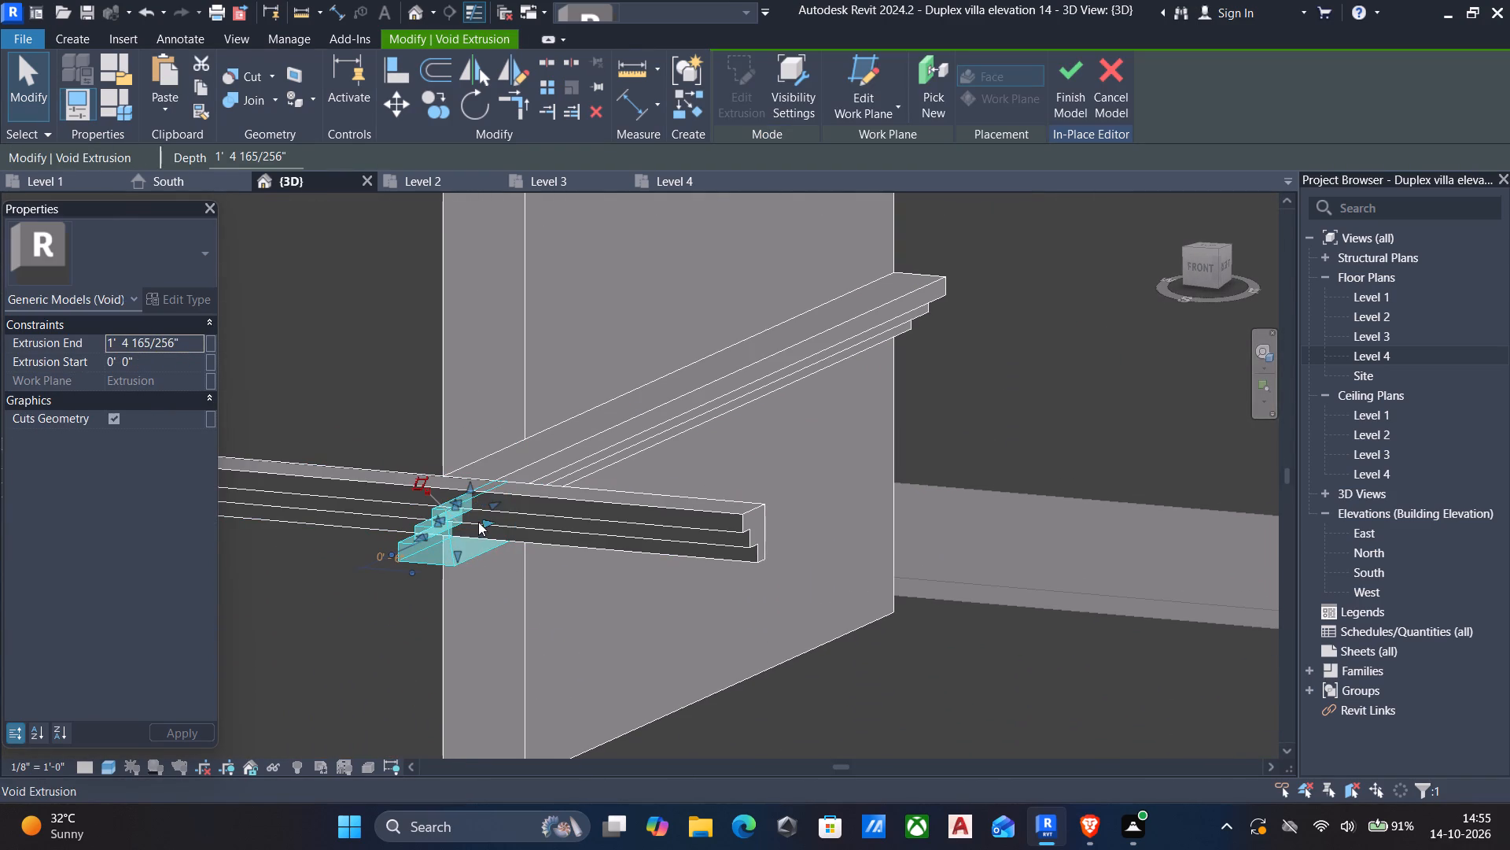
{"action": "left_click_drag", "start_coordinate": [478, 522], "coordinate": [890, 564]}
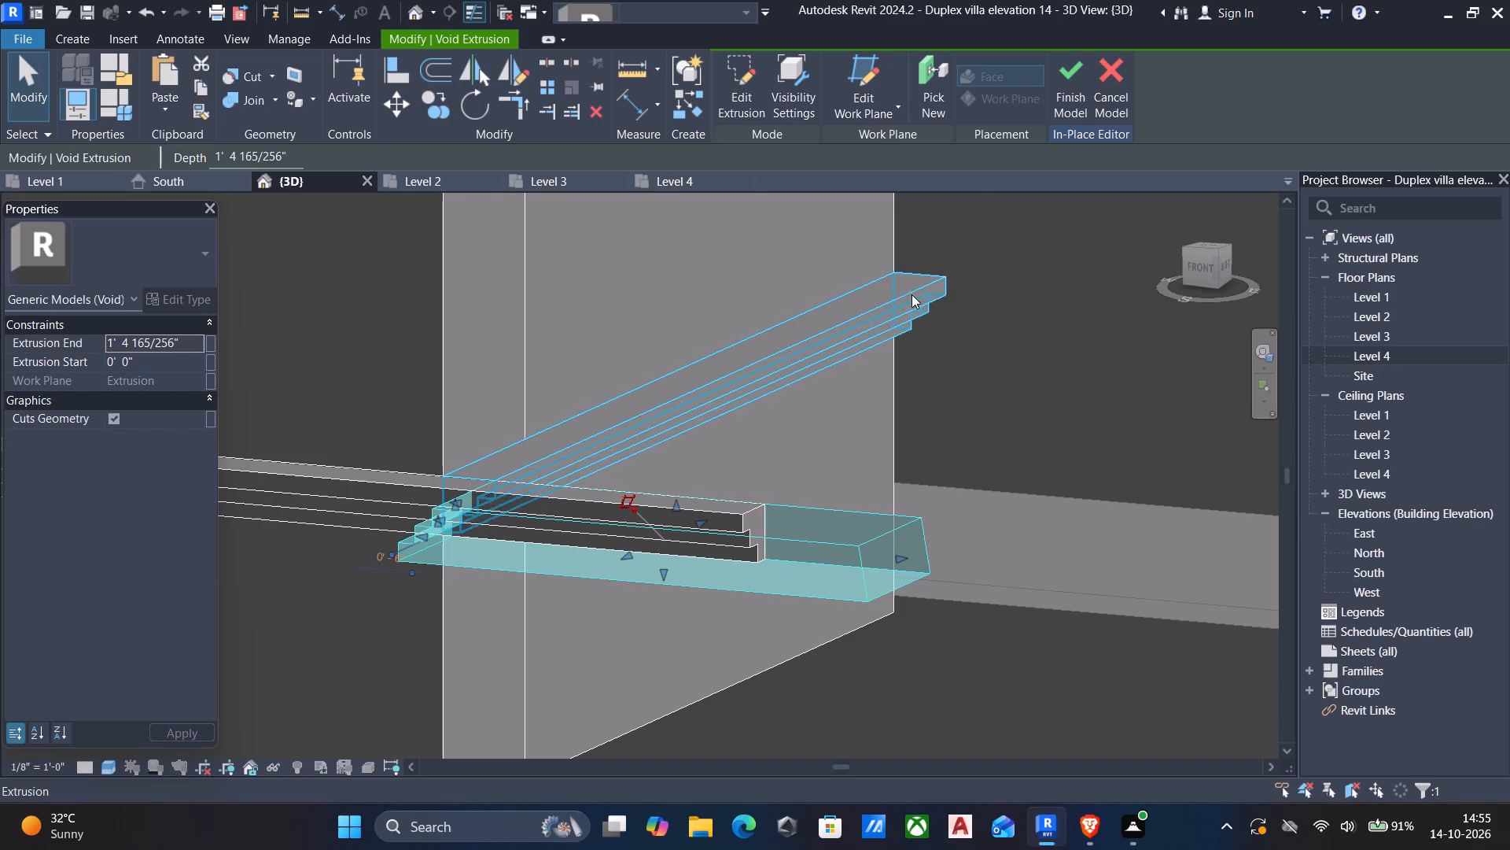
{"action": "left_click", "coordinate": [1072, 83]}
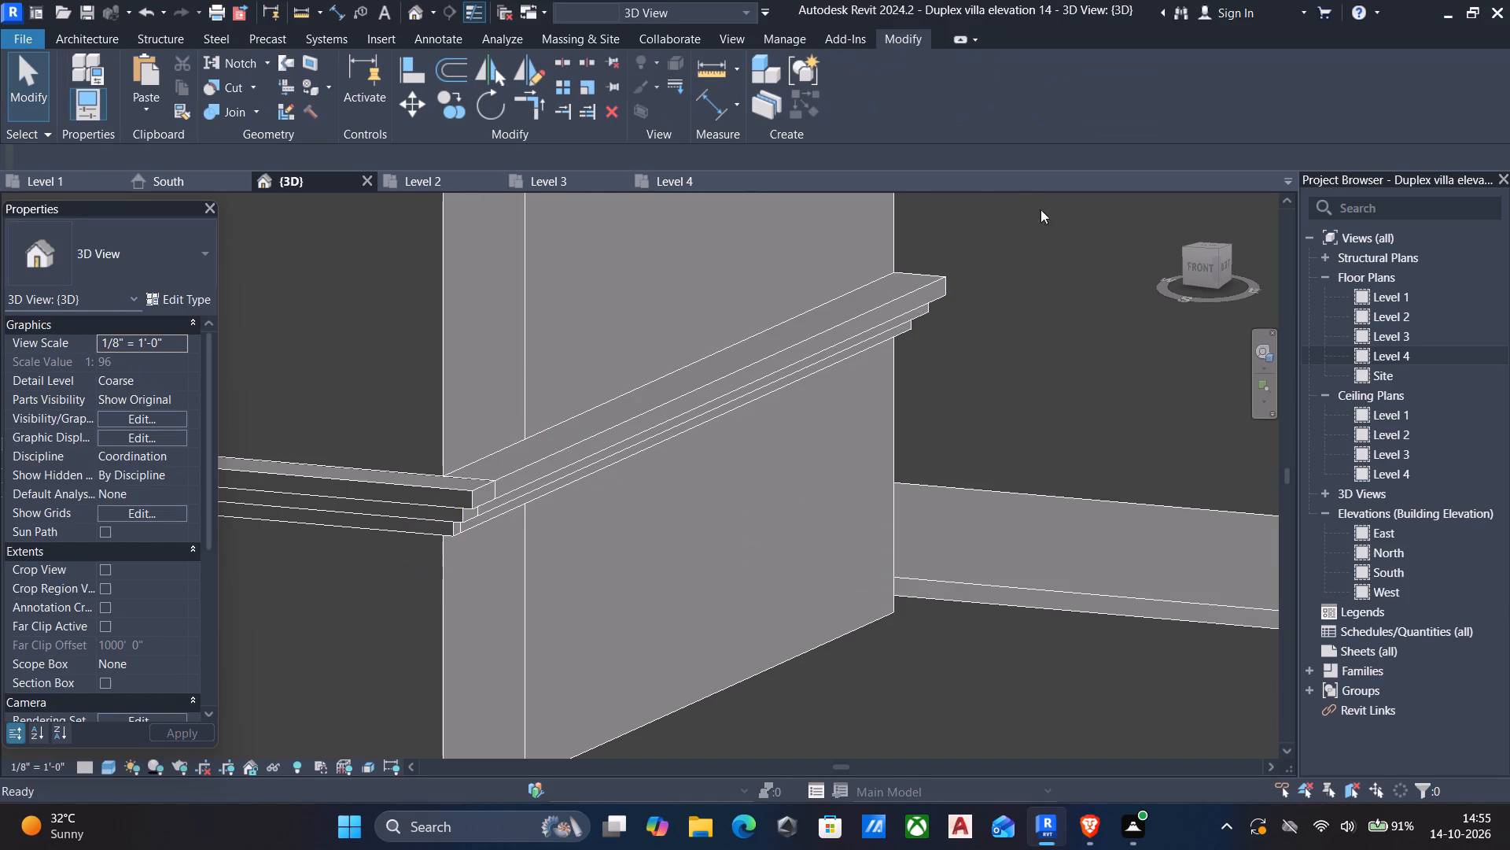
Examine the portal's mouldings from the front, sides and back, checking how they meet at both front corners.
{"action": "scroll", "coordinate": [1026, 316], "scroll_direction": "down", "scroll_amount": 3}
{"action": "middle_click_drag", "start_coordinate": [1026, 327], "coordinate": [931, 292], "text": "shift"}
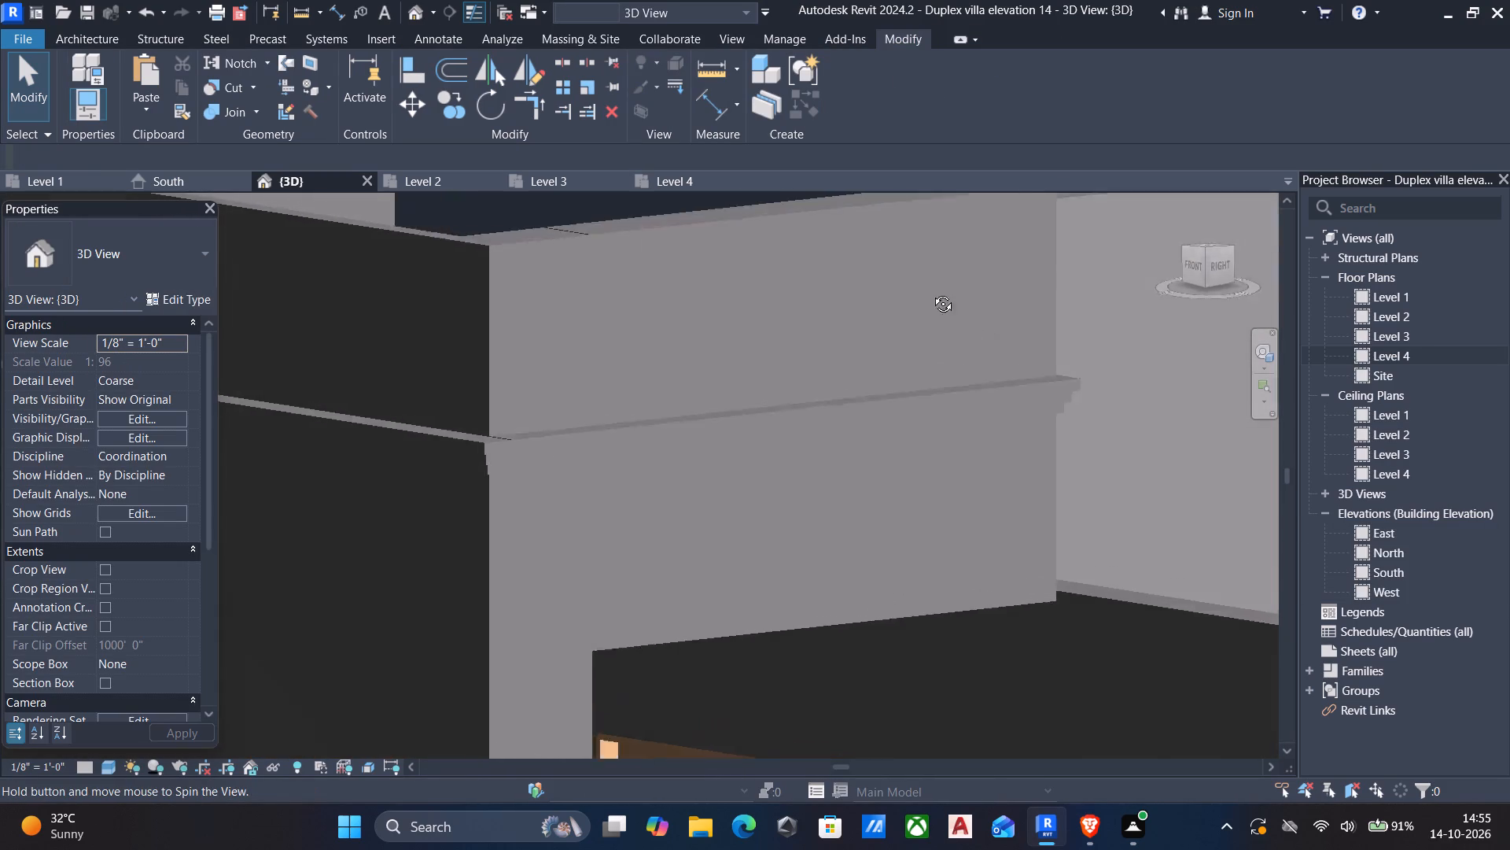
{"action": "middle_click_drag", "start_coordinate": [931, 292], "coordinate": [918, 286], "text": "shift"}
{"action": "middle_click_drag", "start_coordinate": [864, 290], "coordinate": [1077, 355]}
{"action": "middle_click_drag", "start_coordinate": [794, 430], "coordinate": [721, 367], "text": "shift"}
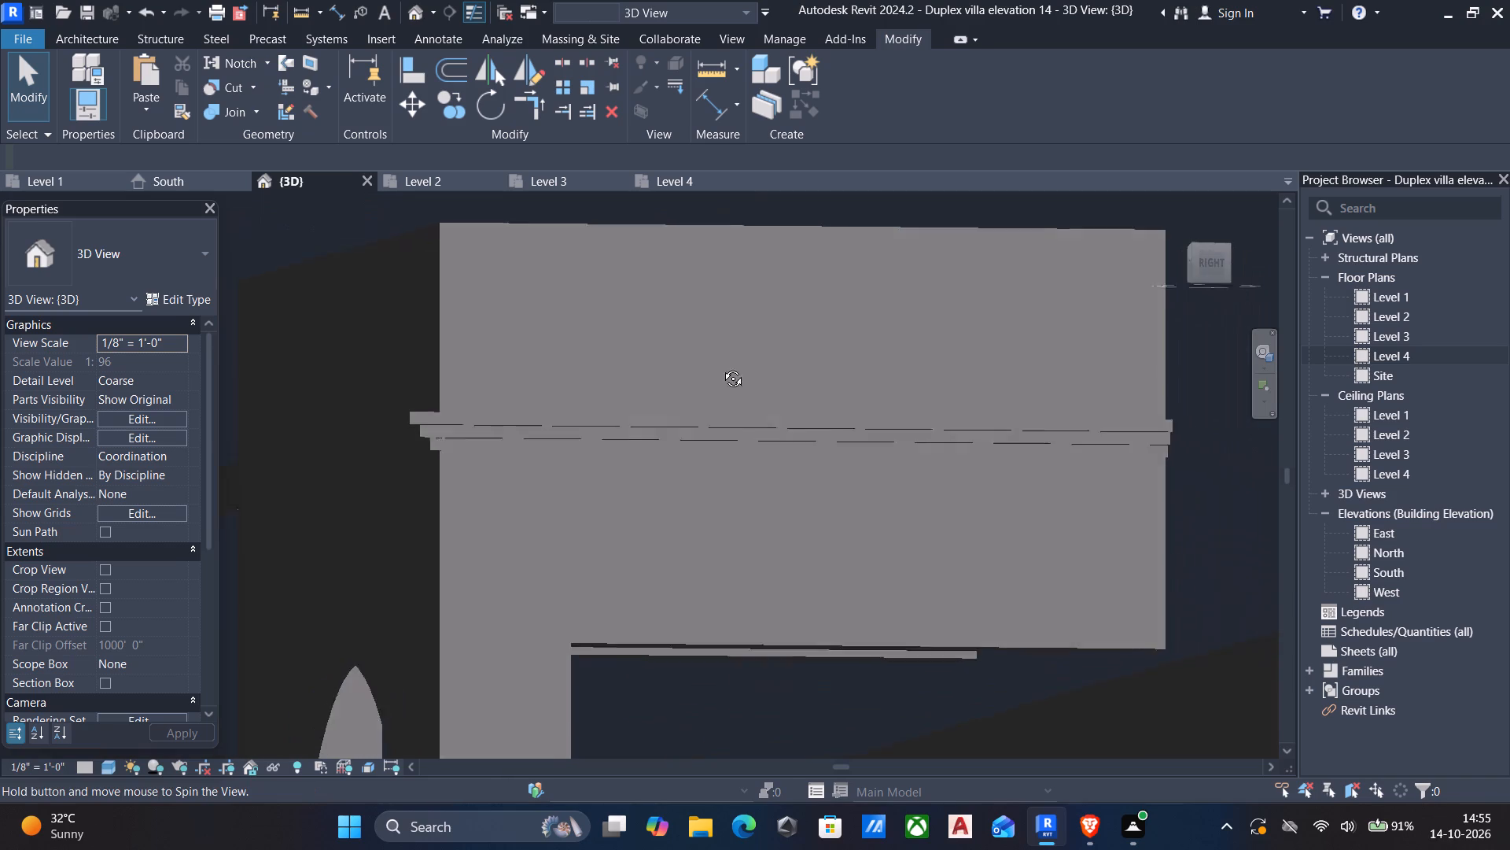
{"action": "middle_click_drag", "start_coordinate": [721, 367], "coordinate": [715, 364], "text": "shift"}
{"action": "middle_click_drag", "start_coordinate": [704, 364], "coordinate": [1210, 466]}
{"action": "middle_click_drag", "start_coordinate": [1046, 486], "coordinate": [903, 458], "text": "shift"}
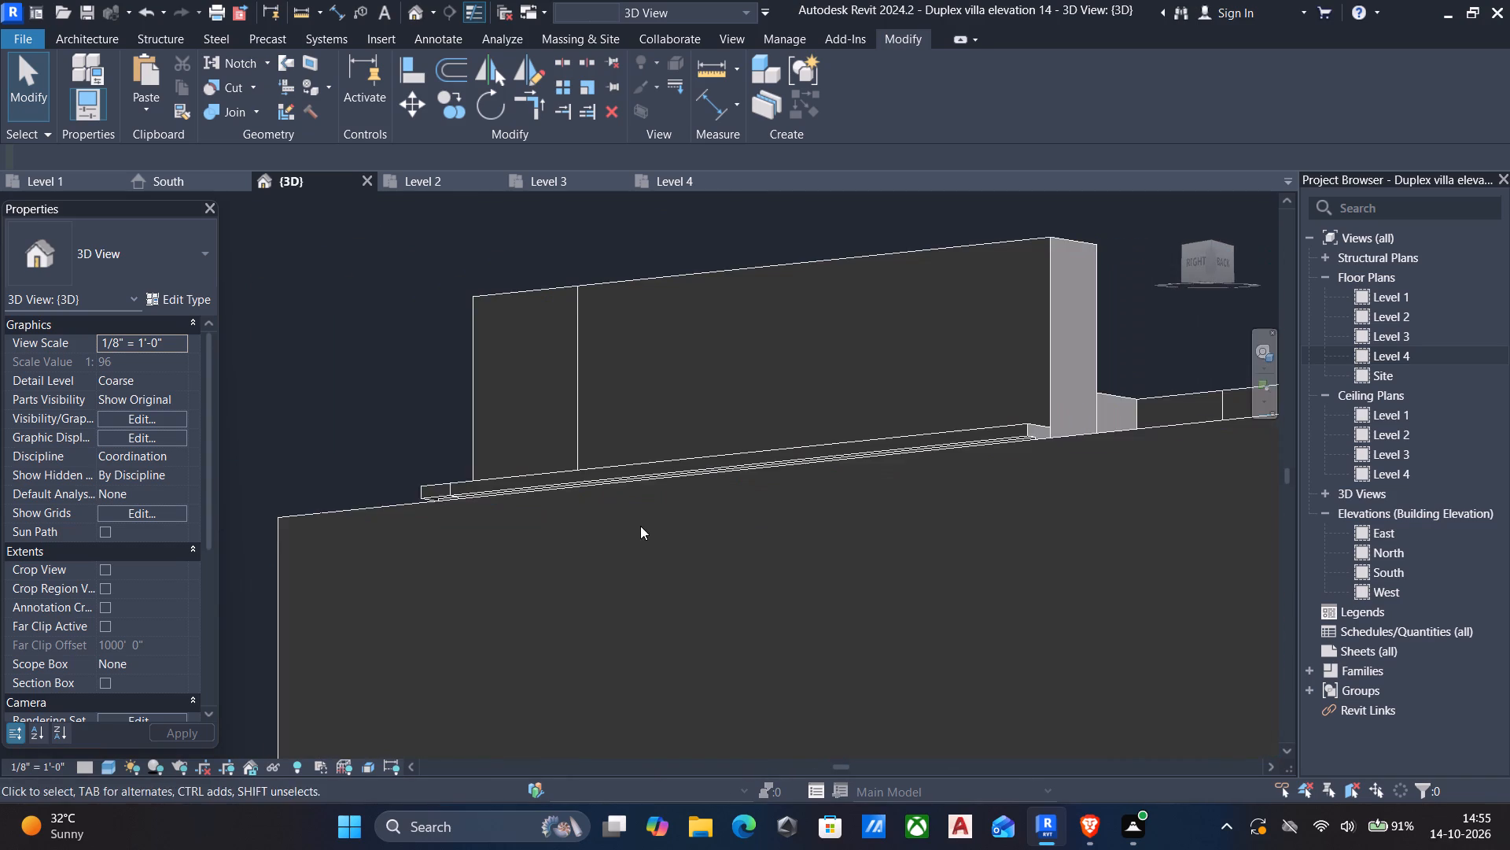
{"action": "middle_click_drag", "start_coordinate": [580, 485], "coordinate": [1019, 499]}
{"action": "scroll", "coordinate": [1004, 510], "scroll_direction": "down", "scroll_amount": 6}
{"action": "scroll", "coordinate": [711, 571], "scroll_direction": "up", "scroll_amount": 4}
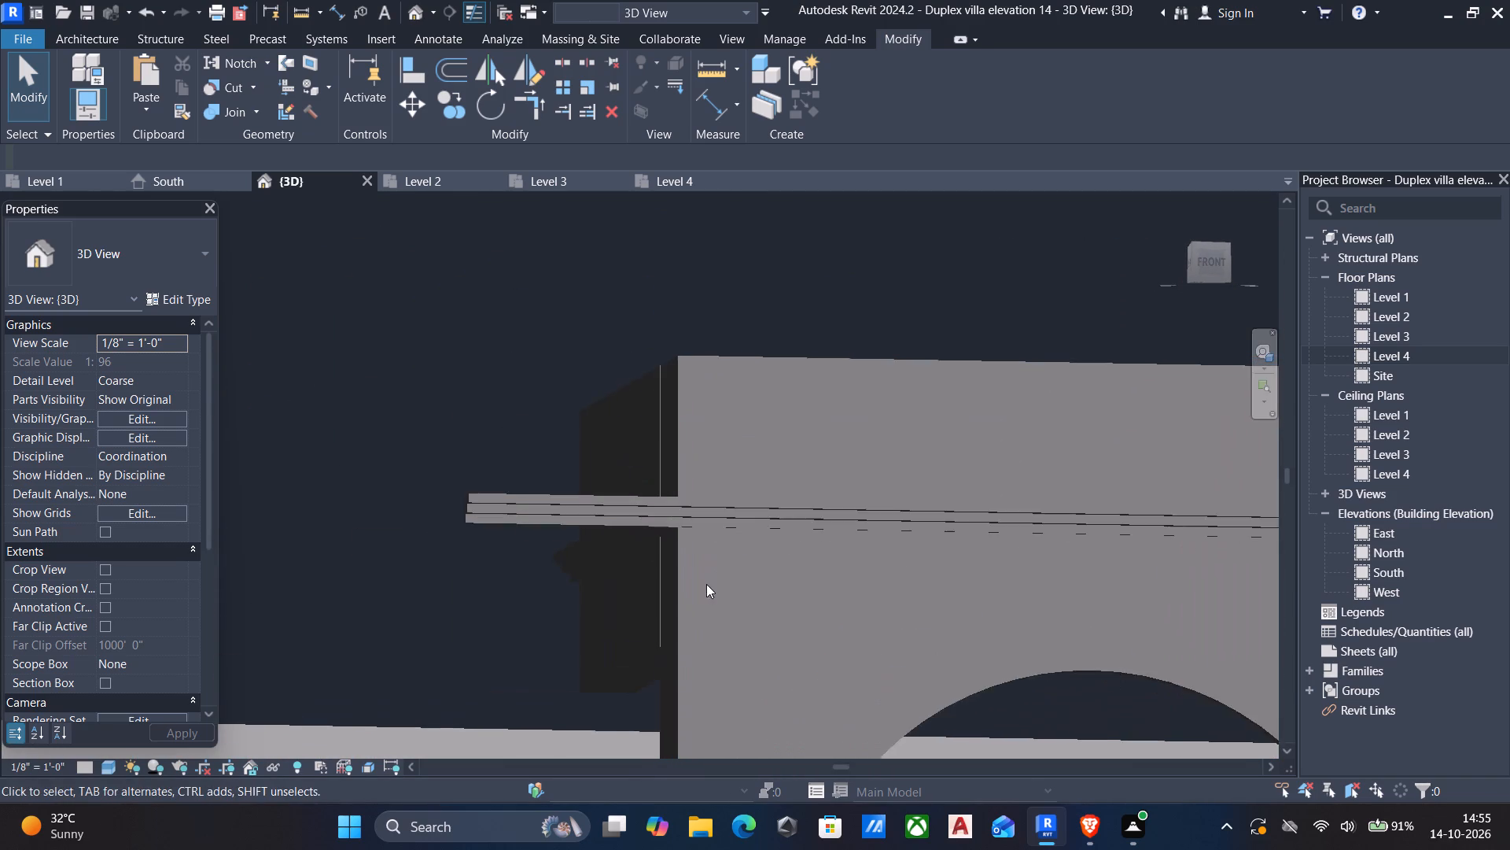
{"action": "scroll", "coordinate": [677, 573], "scroll_direction": "down", "scroll_amount": 5}
{"action": "middle_click_drag", "start_coordinate": [677, 573], "coordinate": [1064, 638], "text": "shift"}
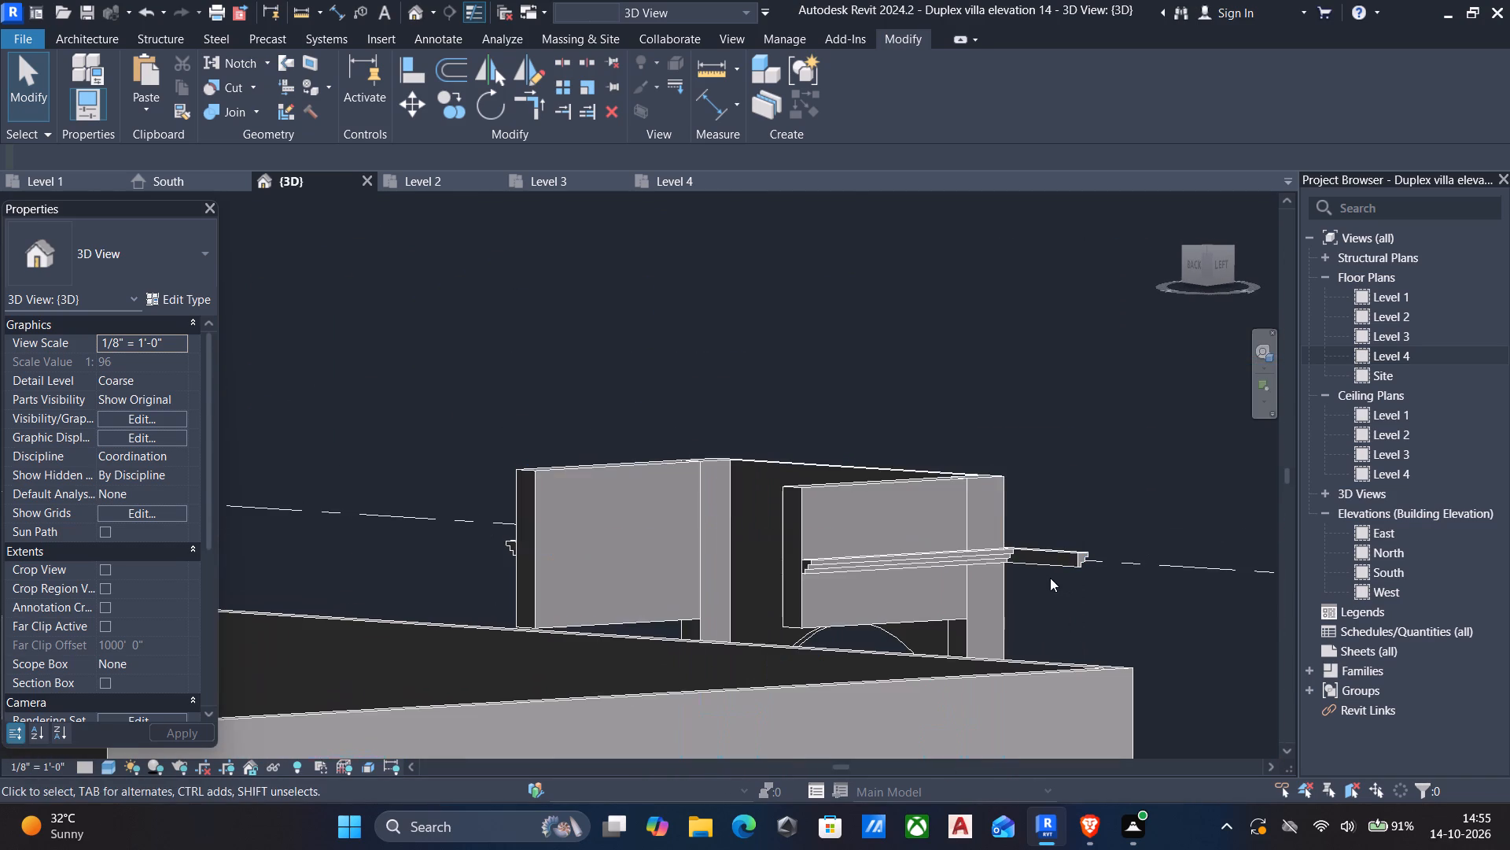
{"action": "middle_click_drag", "start_coordinate": [805, 535], "coordinate": [1140, 597], "text": "shift"}
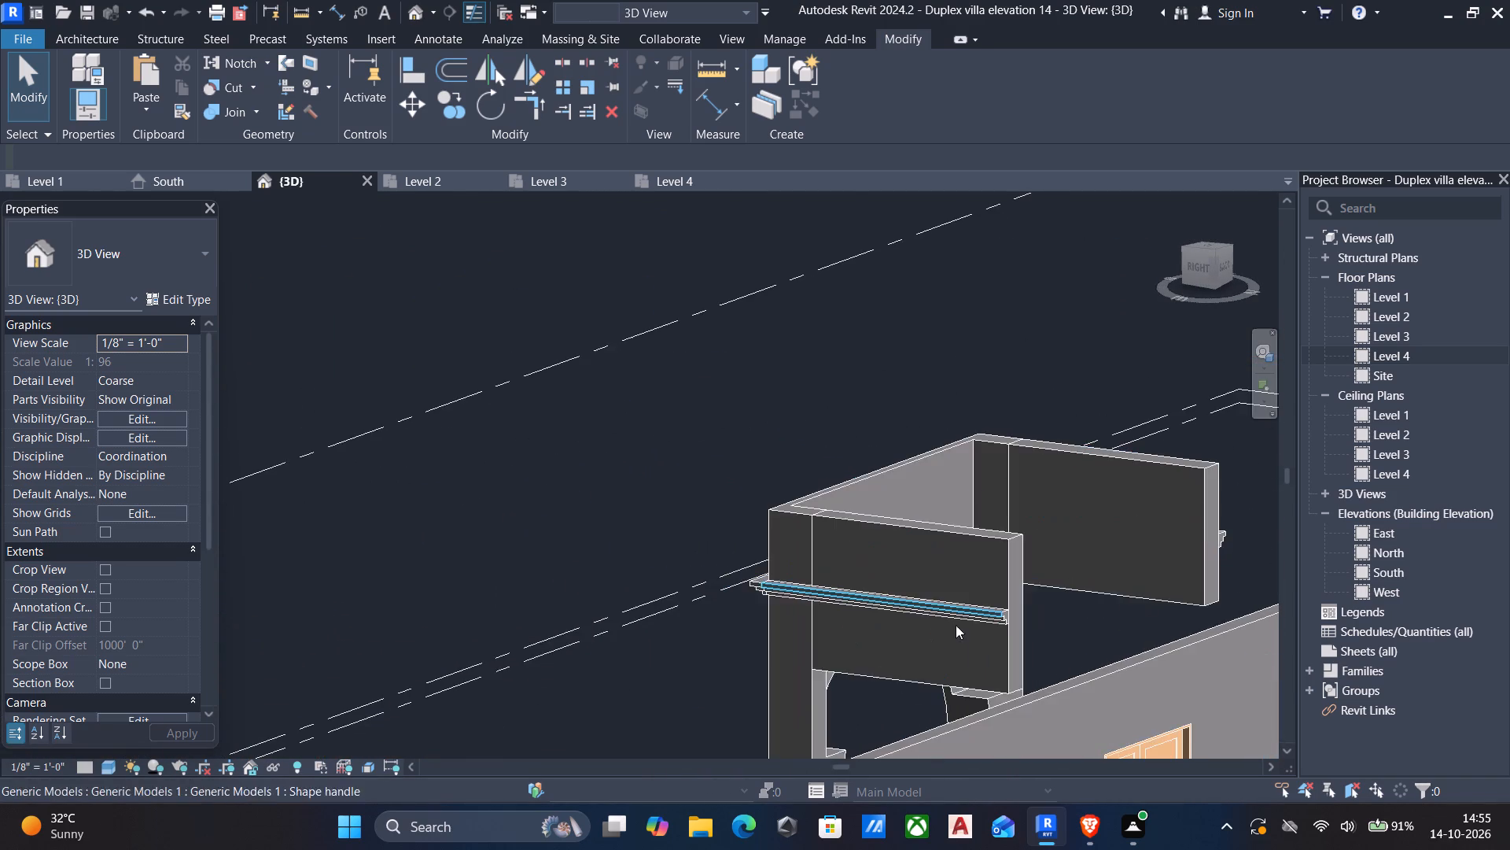
{"action": "scroll", "coordinate": [756, 626], "scroll_direction": "up", "scroll_amount": 6}
{"action": "middle_click_drag", "start_coordinate": [756, 626], "coordinate": [817, 502], "text": "shift"}
{"action": "middle_click", "coordinate": [880, 443]}
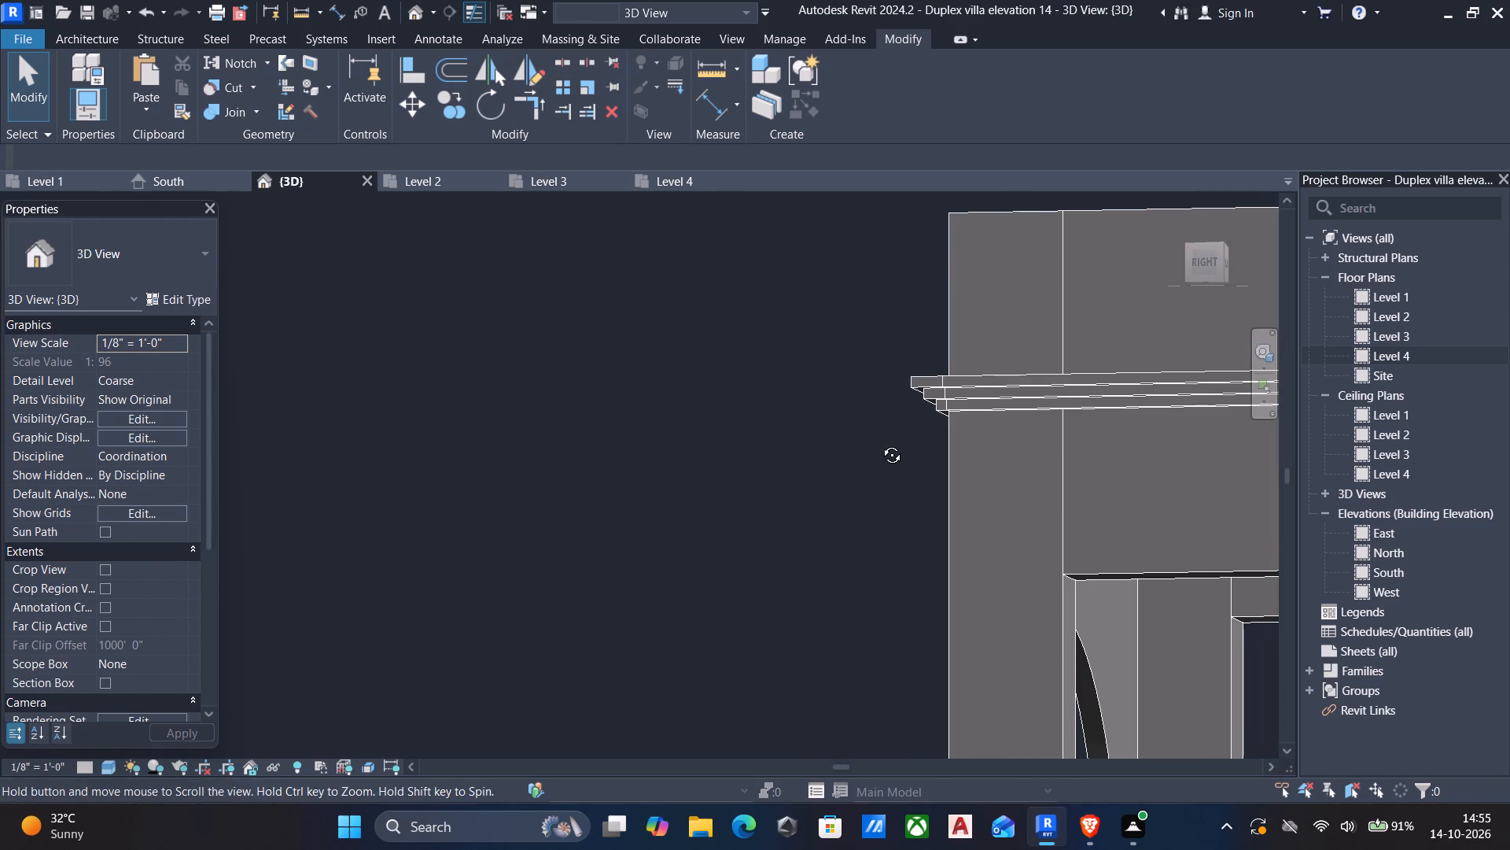
Examine the portal and its mouldings from the right side around the front to the rear left corner.
{"action": "scroll", "coordinate": [880, 443], "scroll_direction": "down", "scroll_amount": 5}
{"action": "middle_click_drag", "start_coordinate": [603, 422], "coordinate": [689, 456], "text": "shift"}
{"action": "scroll", "coordinate": [689, 456], "scroll_direction": "down", "scroll_amount": 2, "text": "shift"}
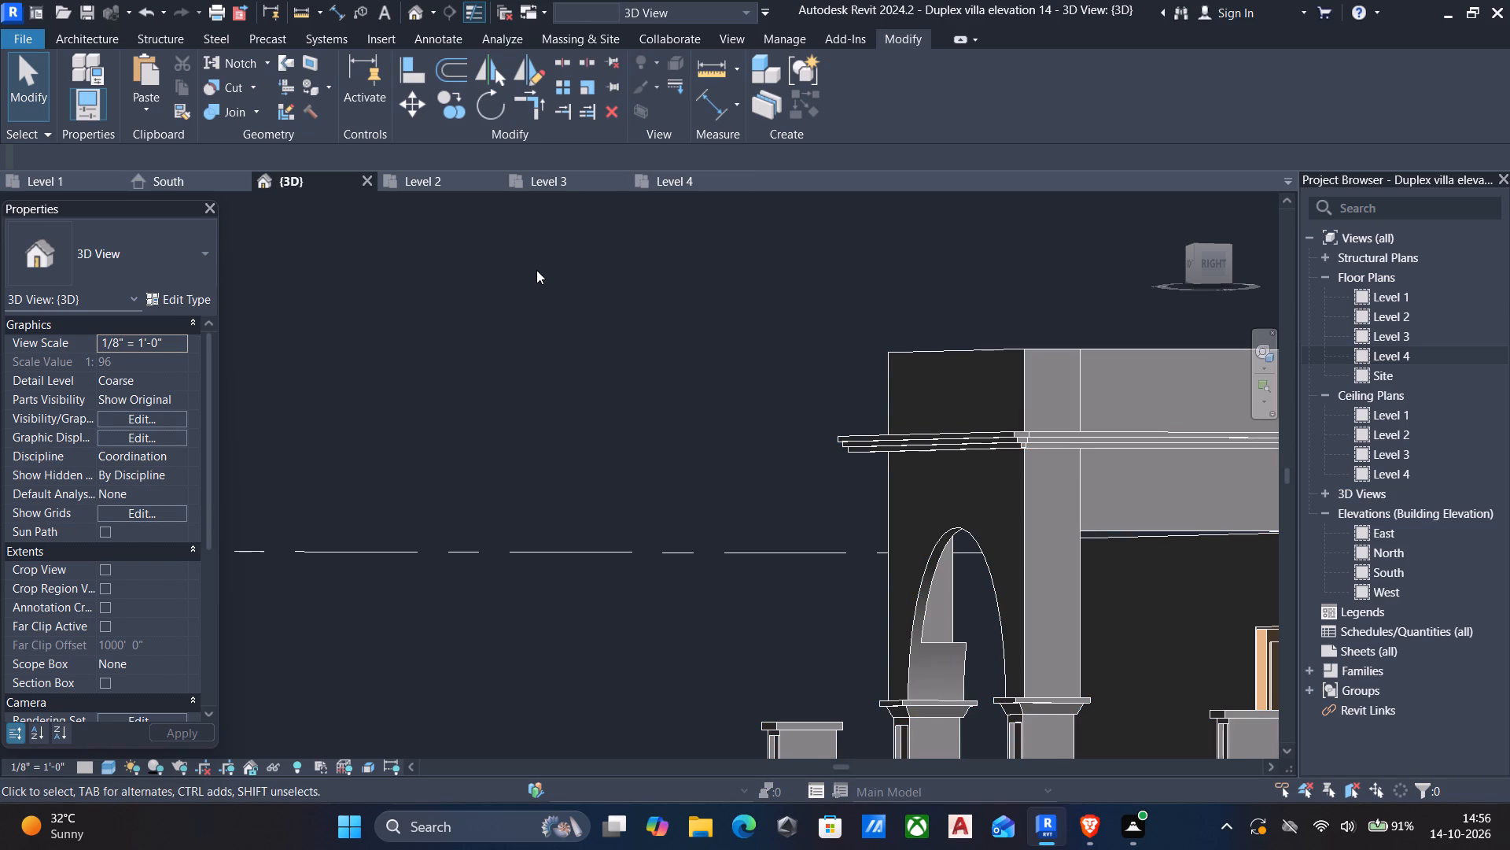
{"action": "scroll", "coordinate": [581, 331], "scroll_direction": "down", "scroll_amount": 4}
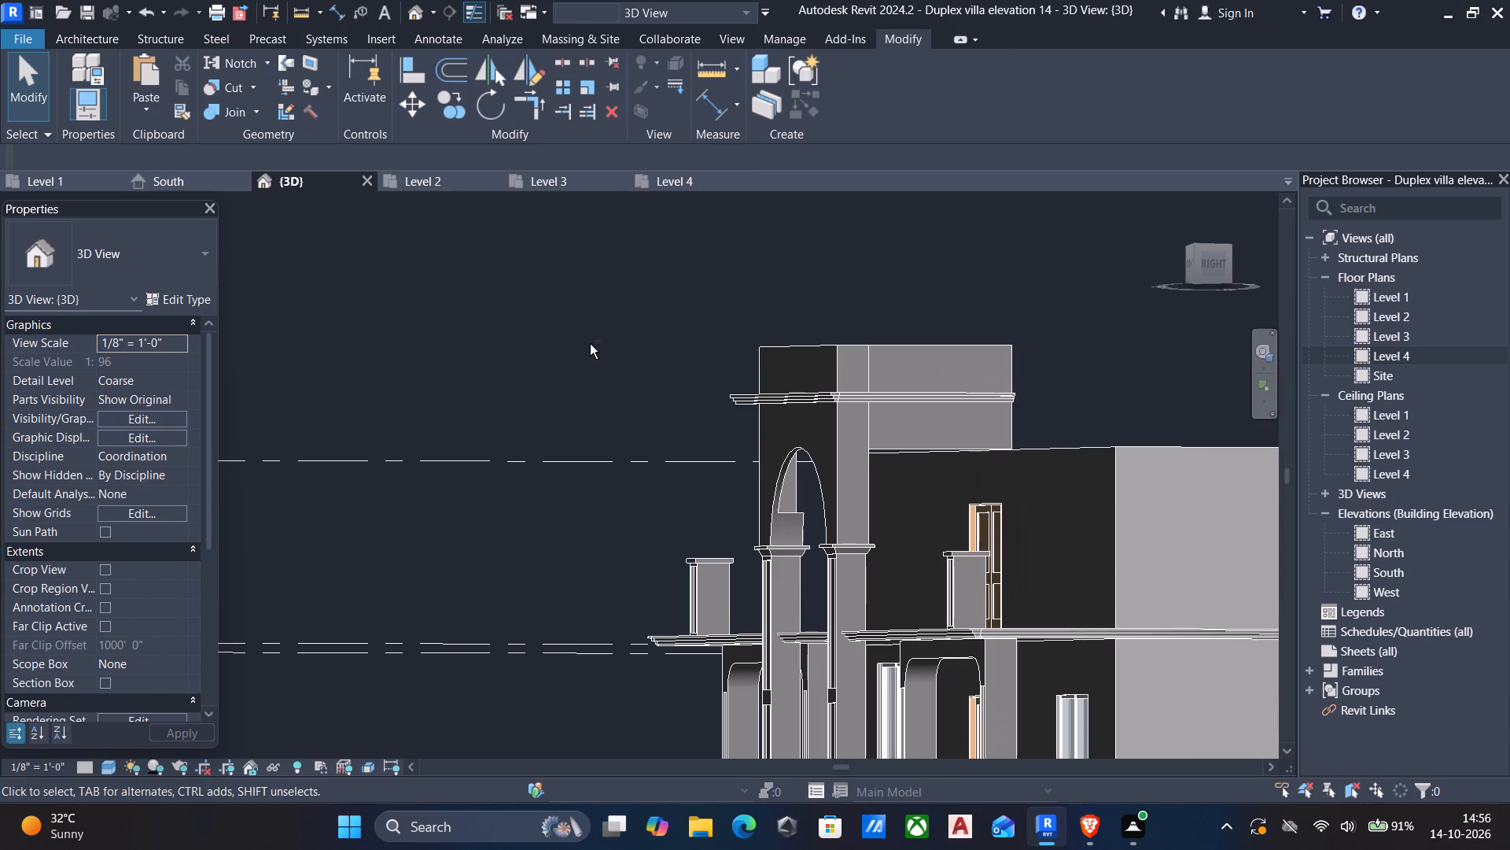
{"action": "middle_click_drag", "start_coordinate": [590, 344], "coordinate": [626, 370], "text": "shift"}
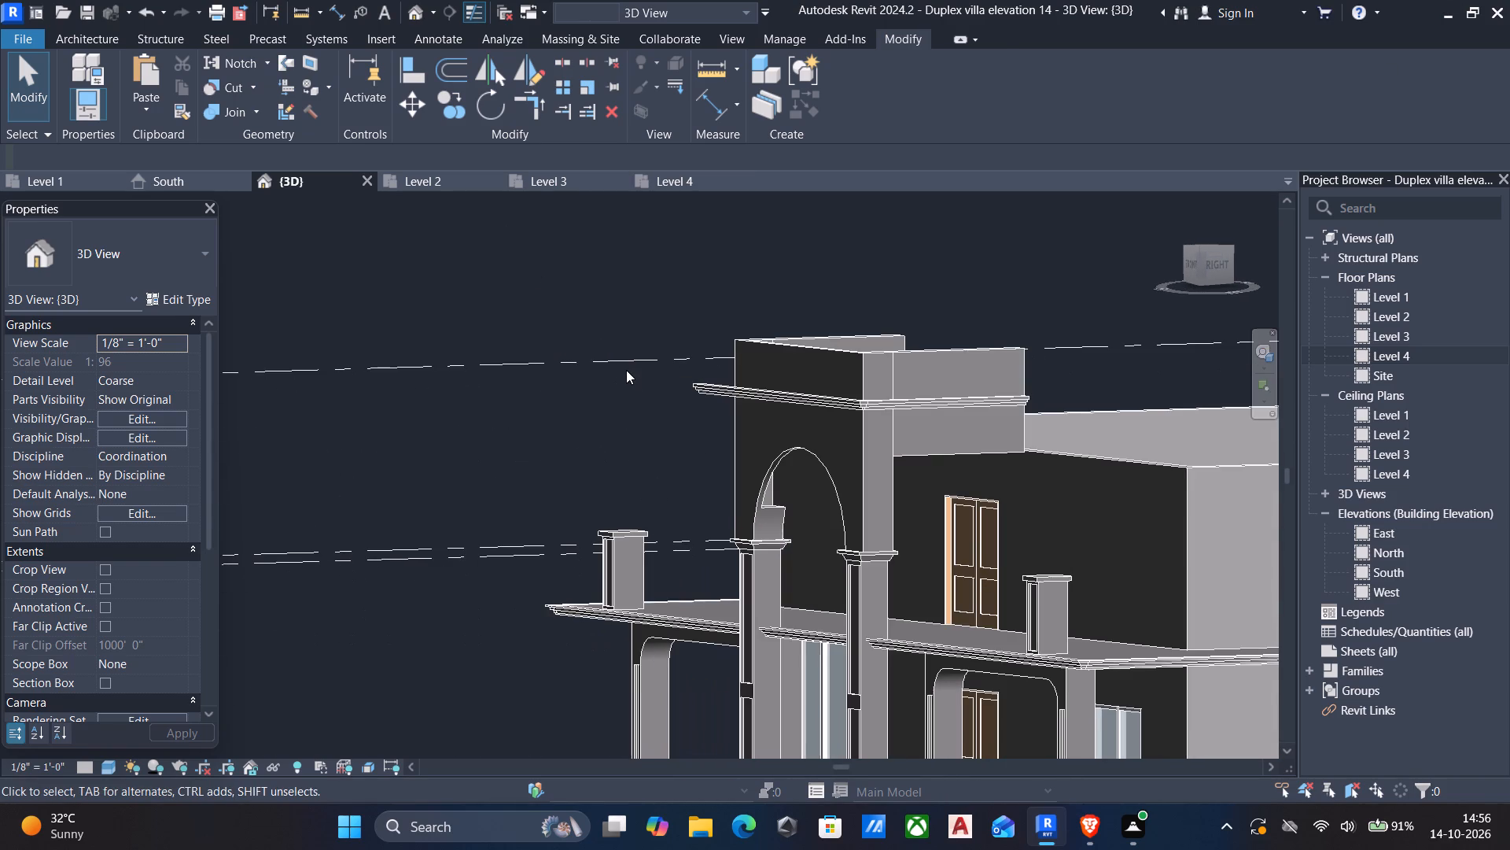
{"action": "scroll", "coordinate": [712, 388], "scroll_direction": "down", "scroll_amount": 2}
{"action": "middle_click_drag", "start_coordinate": [597, 380], "coordinate": [812, 402], "text": "shift"}
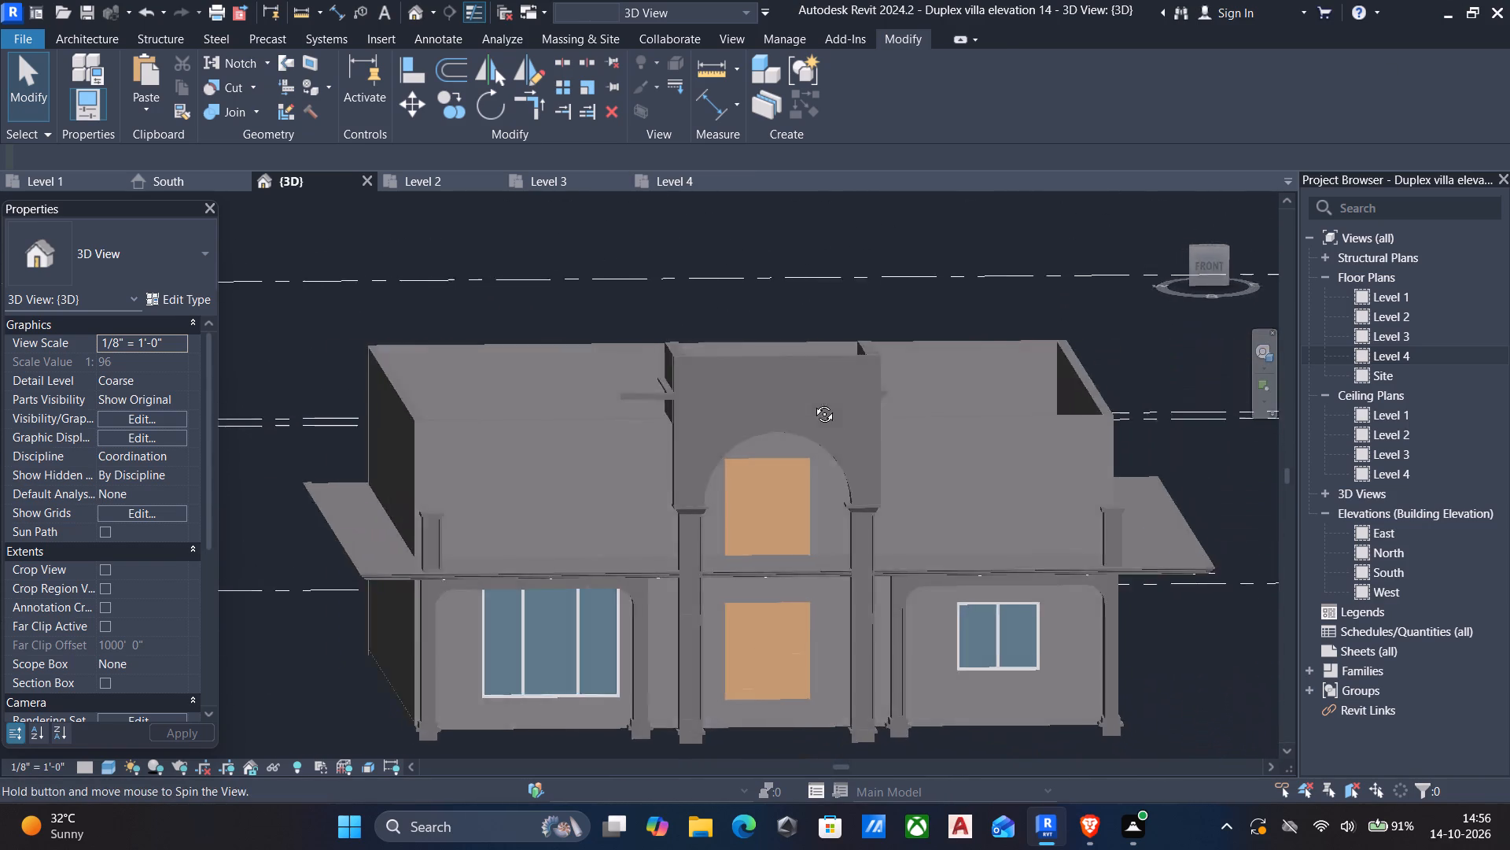
{"action": "middle_click_drag", "start_coordinate": [812, 402], "coordinate": [1166, 443], "text": "shift"}
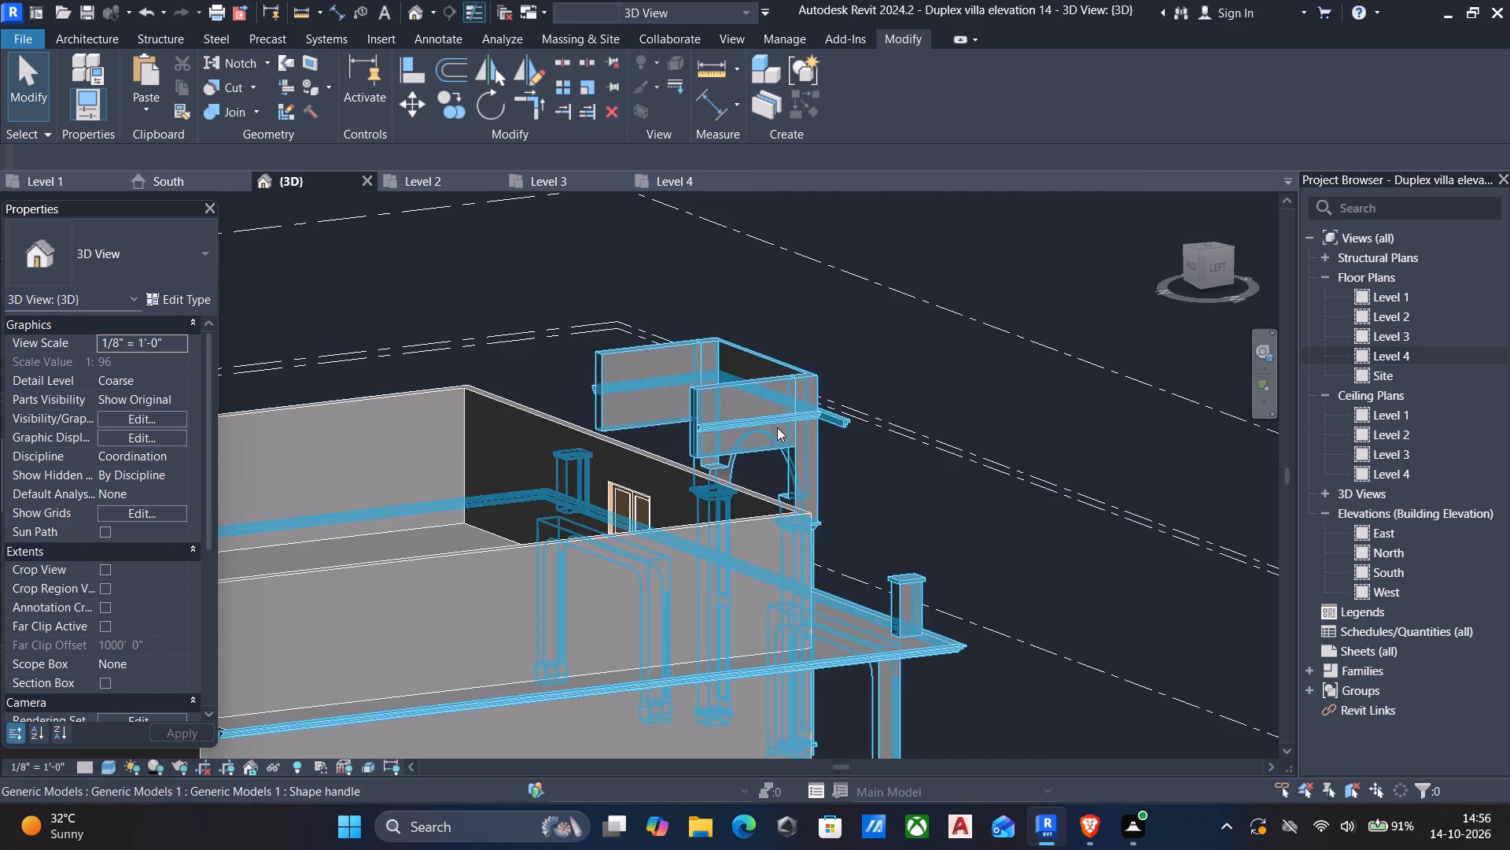
Open the portal's in-place model and start a void extrusion on the back face of the front moulding's left overhang.
{"action": "scroll", "coordinate": [811, 432], "scroll_direction": "up", "scroll_amount": 5}
{"action": "left_click", "coordinate": [802, 396]}
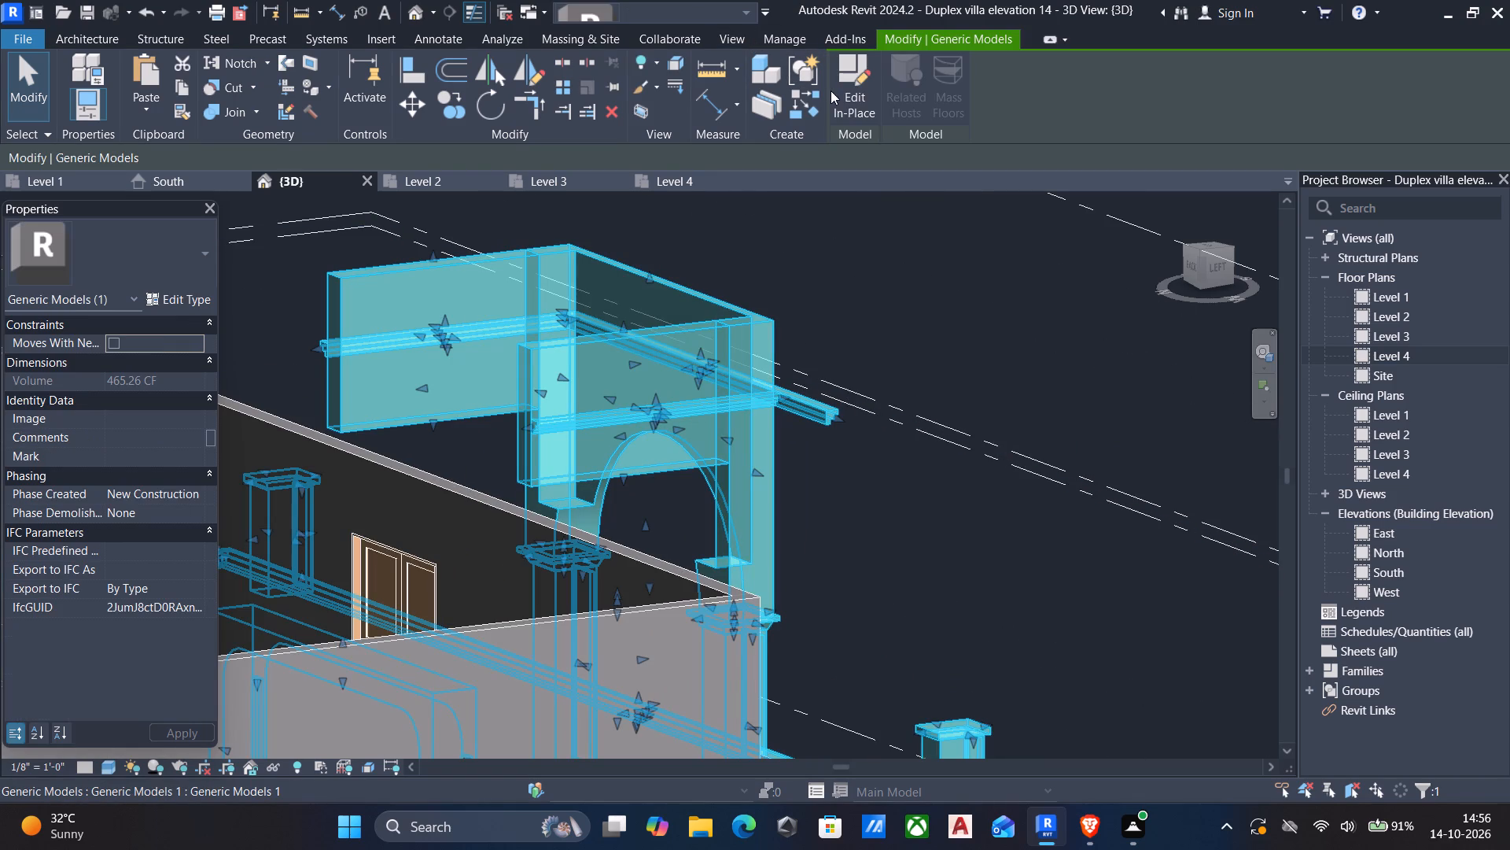
{"action": "left_click", "coordinate": [857, 65]}
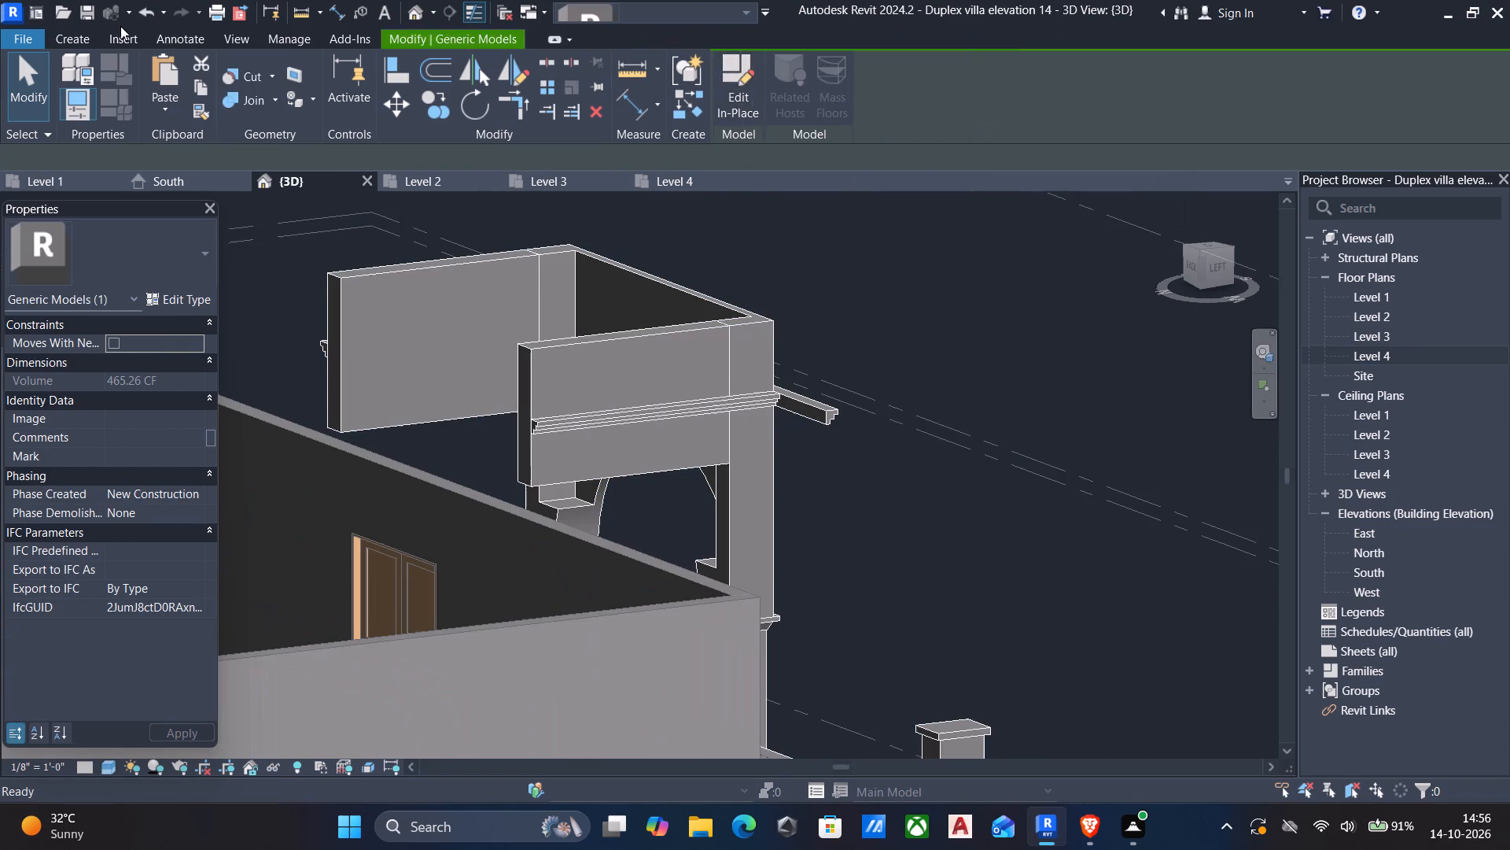
{"action": "left_click", "coordinate": [83, 37]}
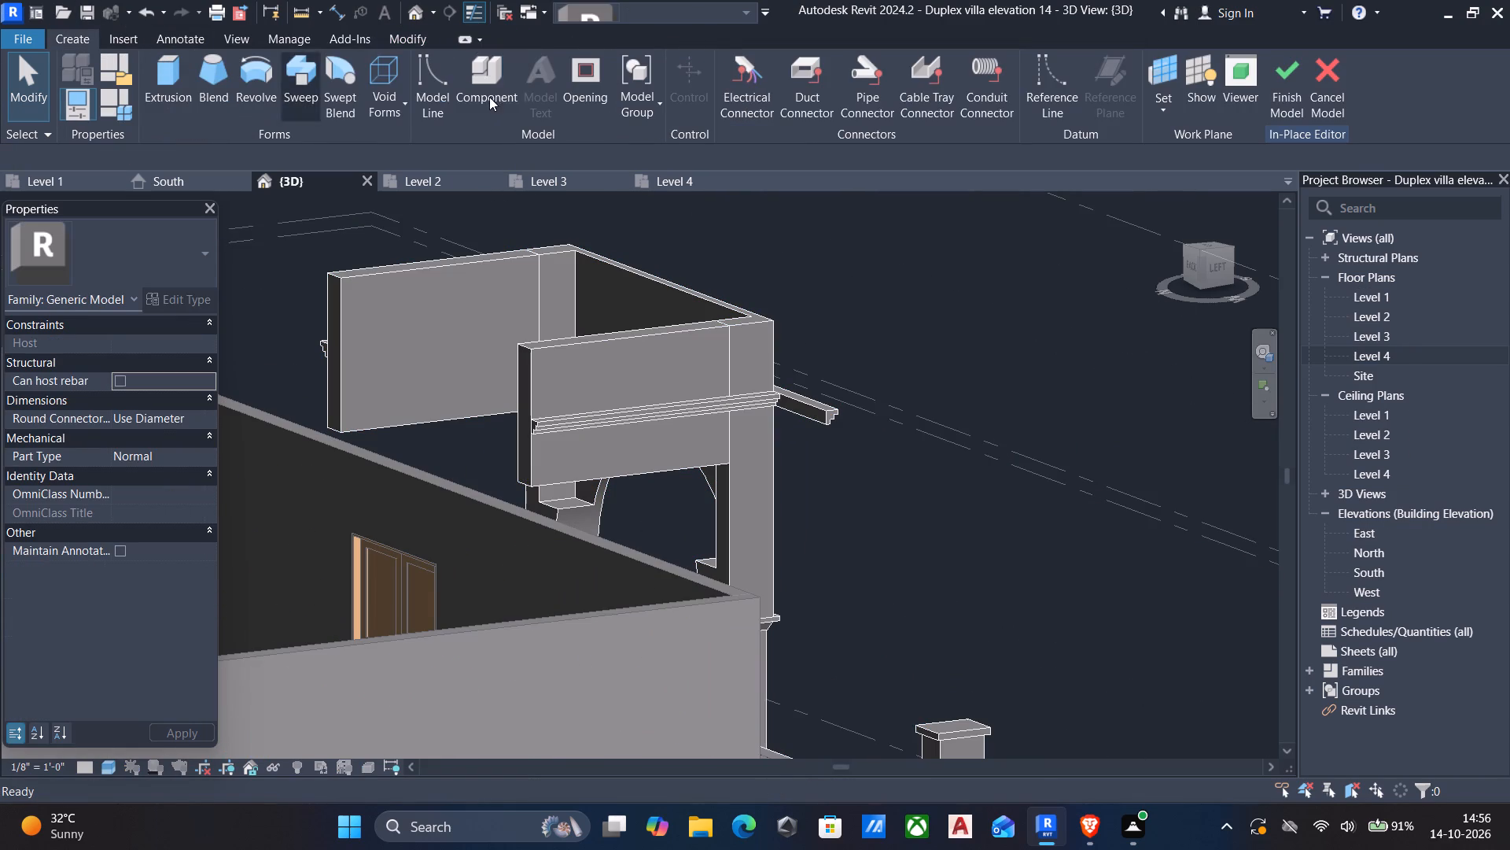
{"action": "left_click", "coordinate": [378, 102]}
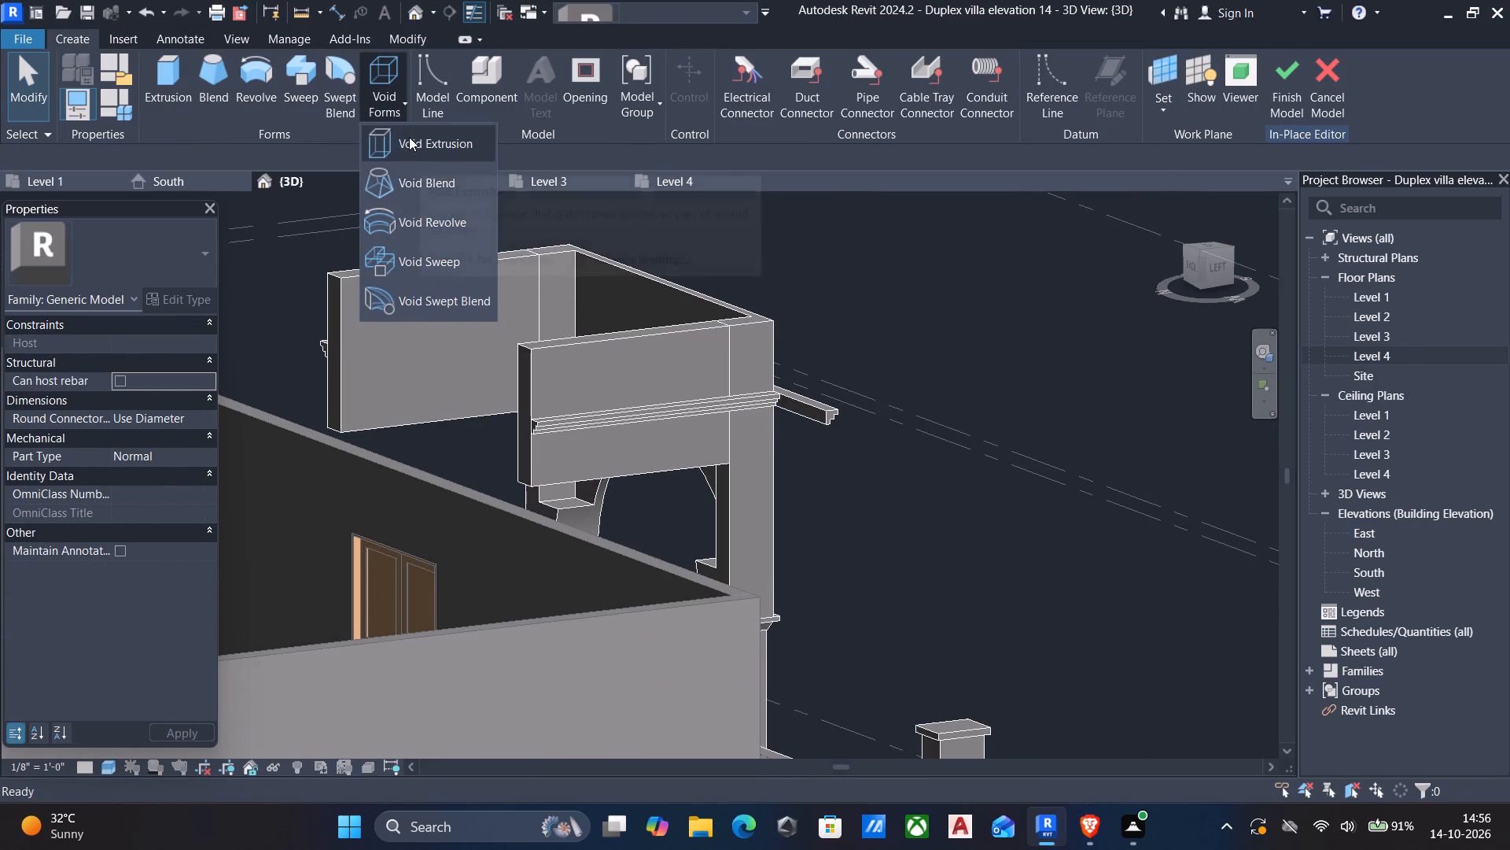
{"action": "left_click", "coordinate": [410, 146]}
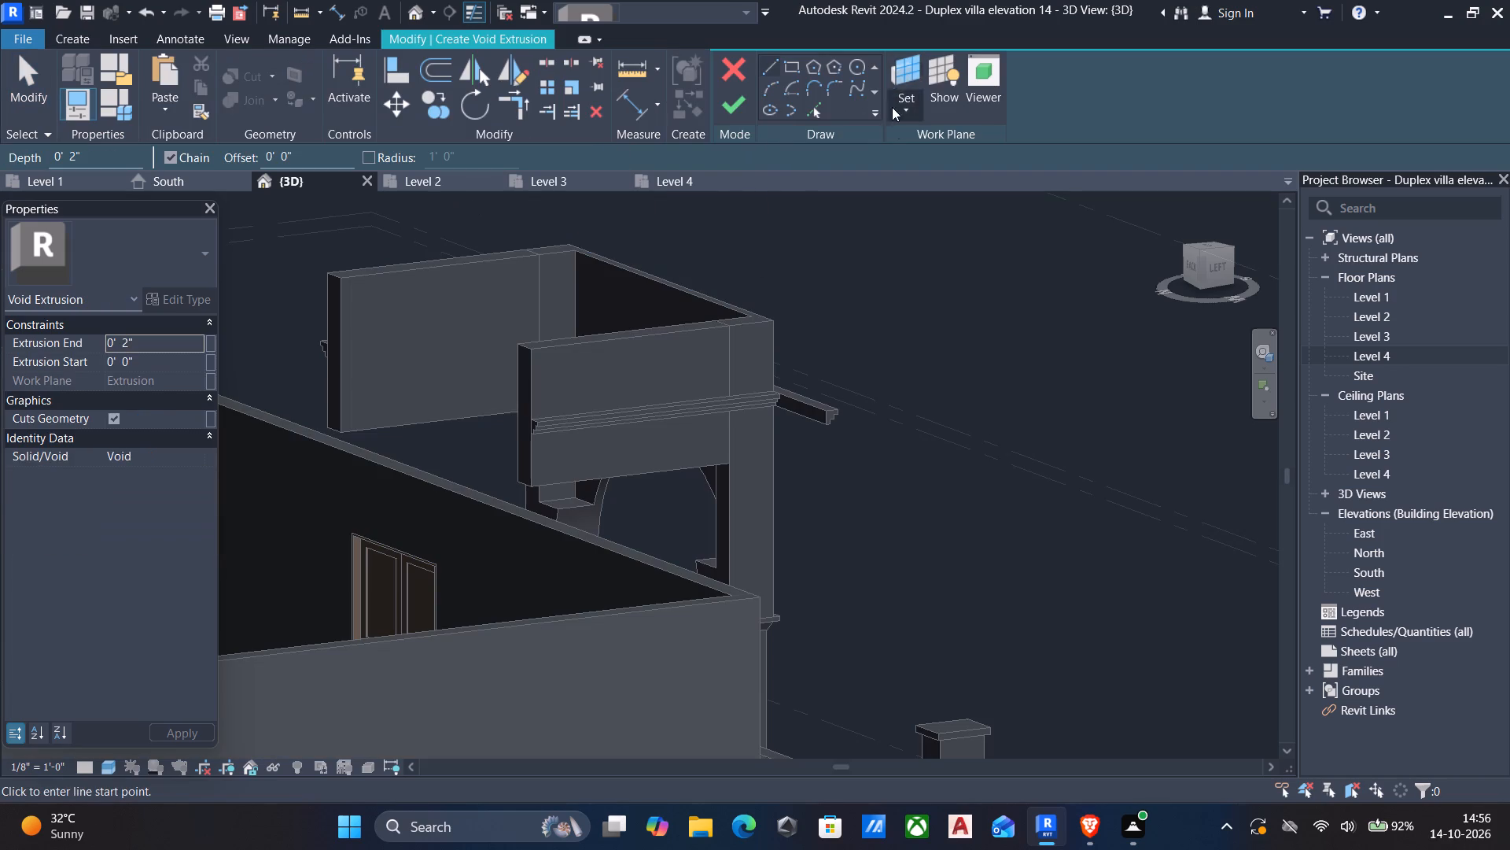
{"action": "left_click", "coordinate": [897, 115]}
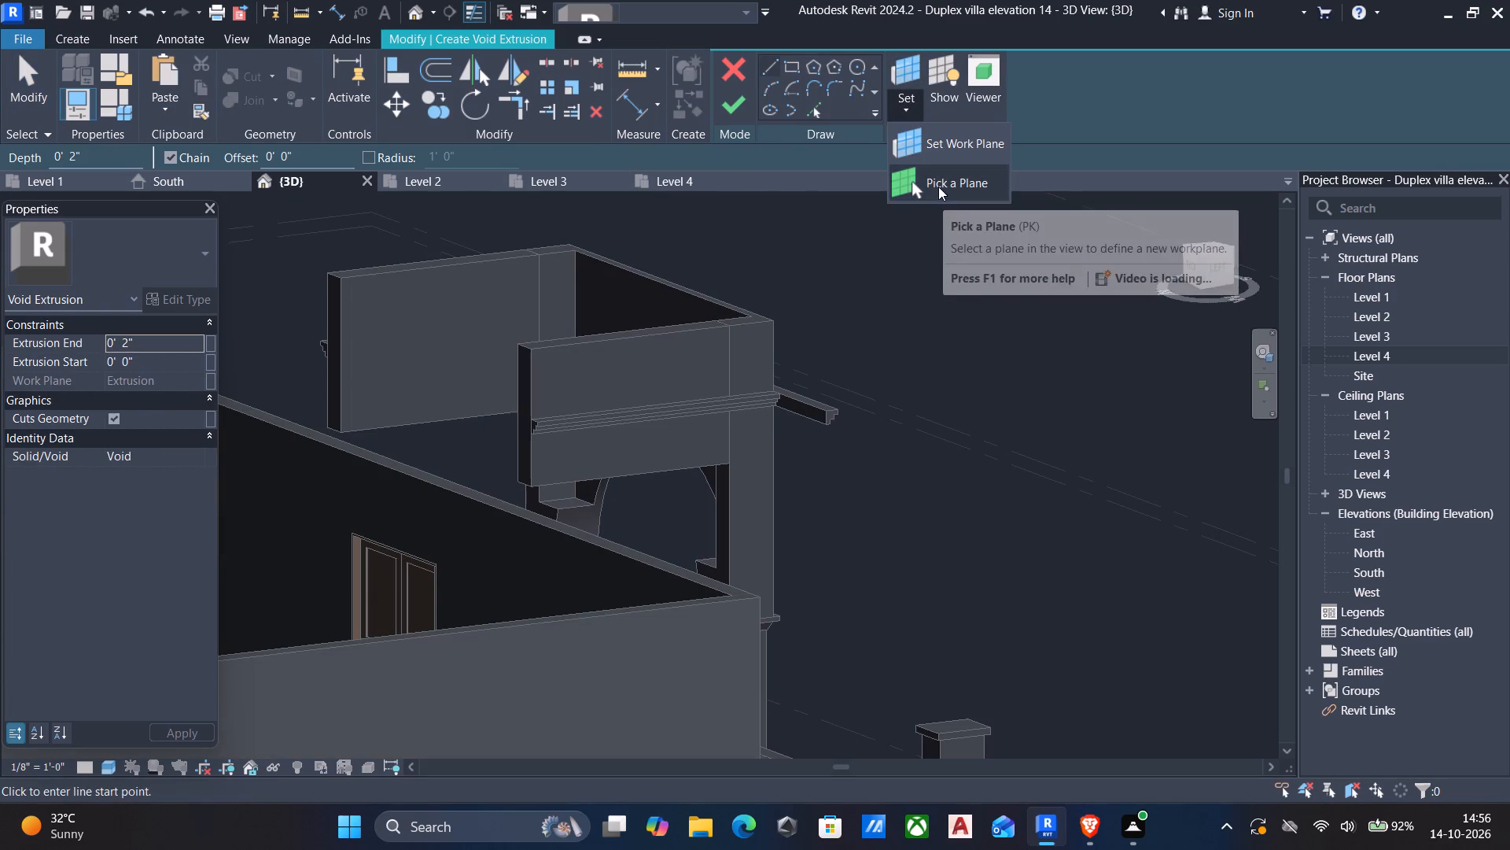
{"action": "left_click", "coordinate": [937, 183]}
{"action": "scroll", "coordinate": [794, 423], "scroll_direction": "up", "scroll_amount": 4}
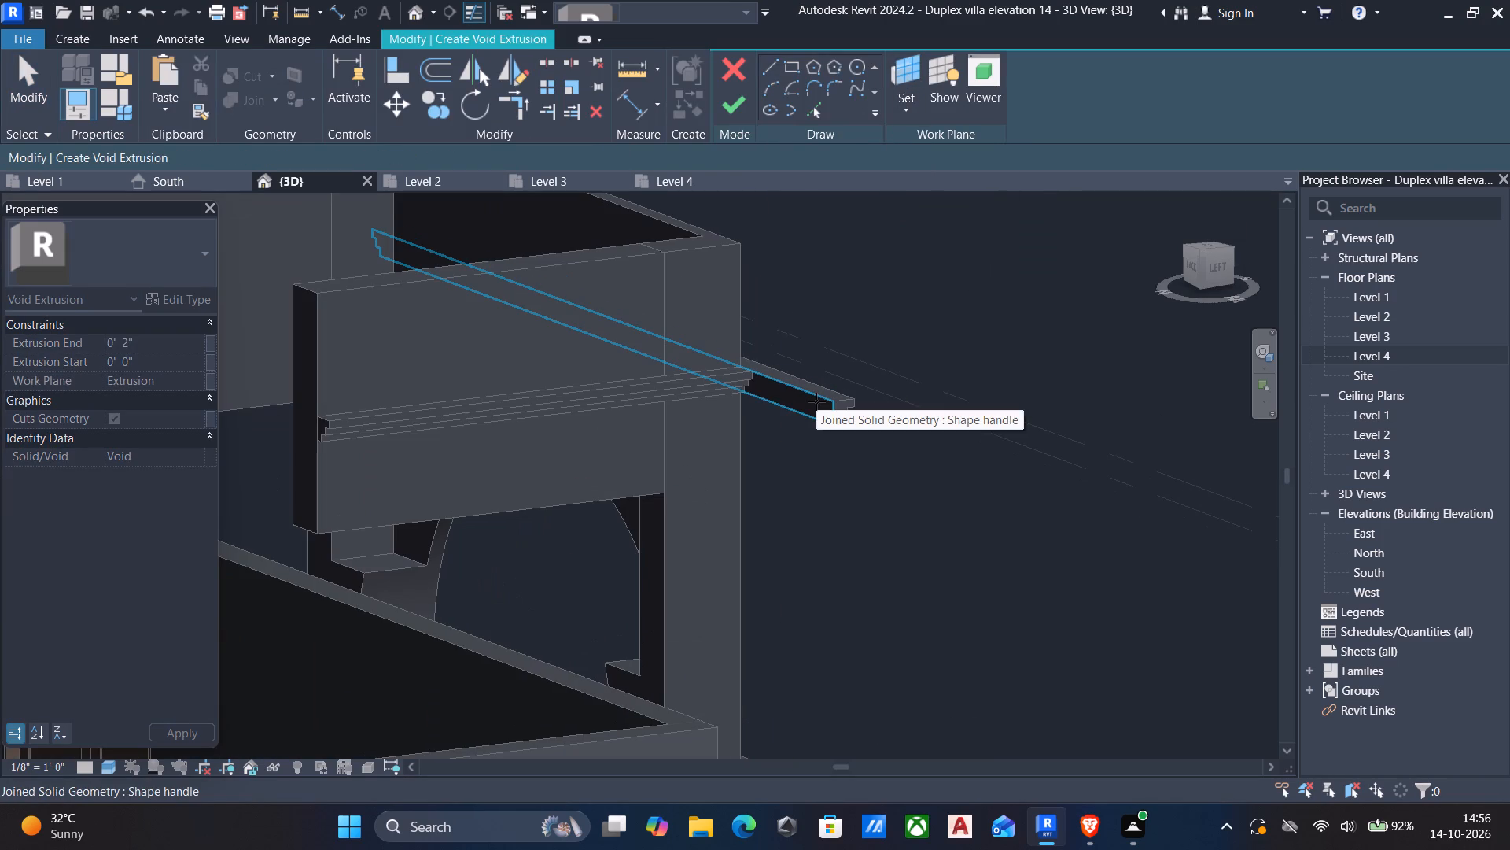
{"action": "left_click", "coordinate": [816, 401]}
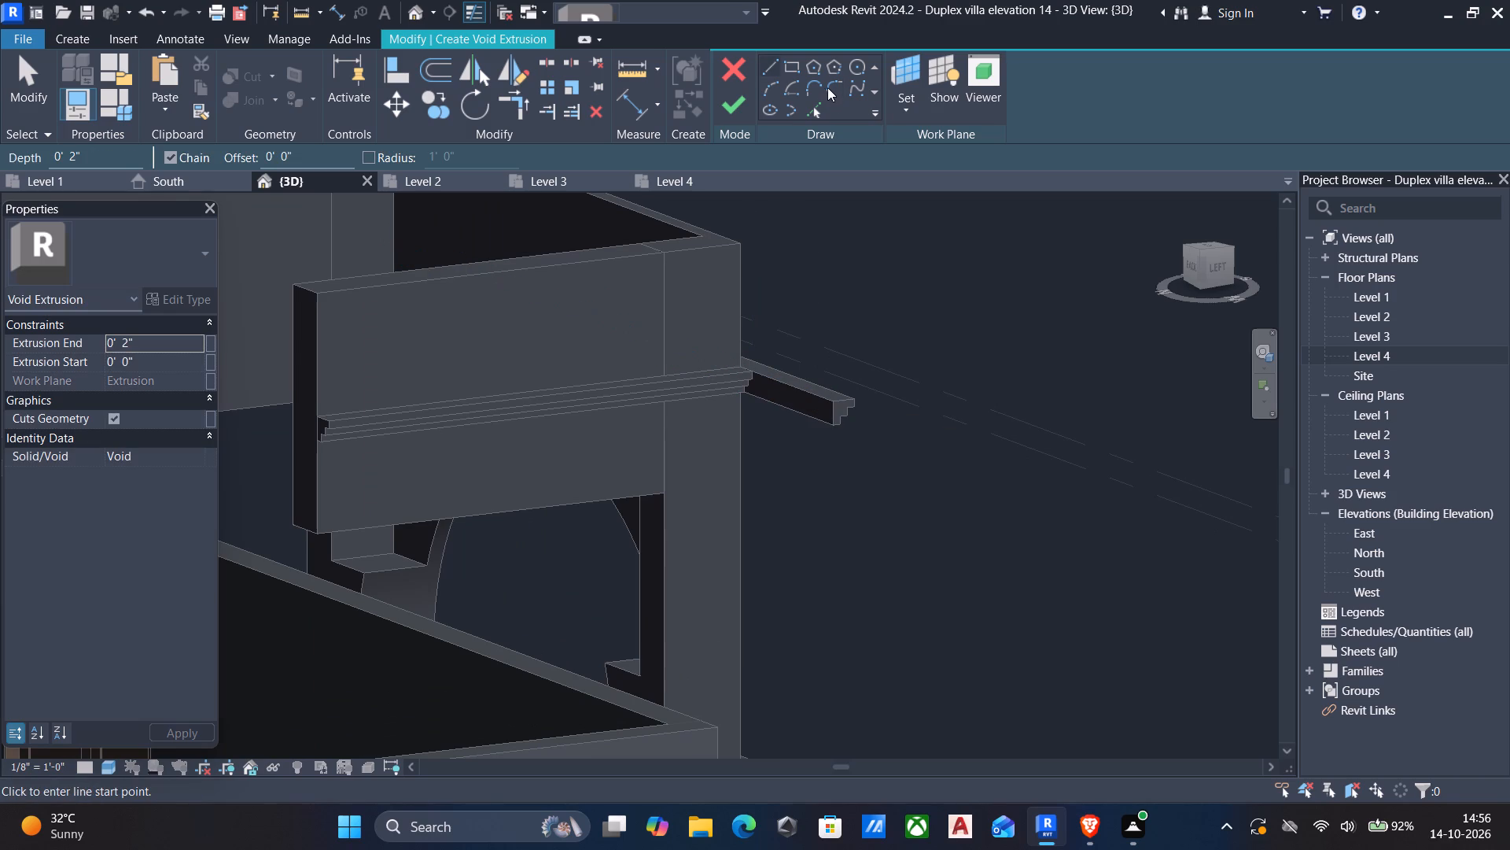
Trace the left side moulding's stepped end edges as the stepped side of the void profile.
{"action": "scroll", "coordinate": [795, 385], "scroll_direction": "up", "scroll_amount": 5}
{"action": "scroll", "coordinate": [725, 316], "scroll_direction": "up", "scroll_amount": 6}
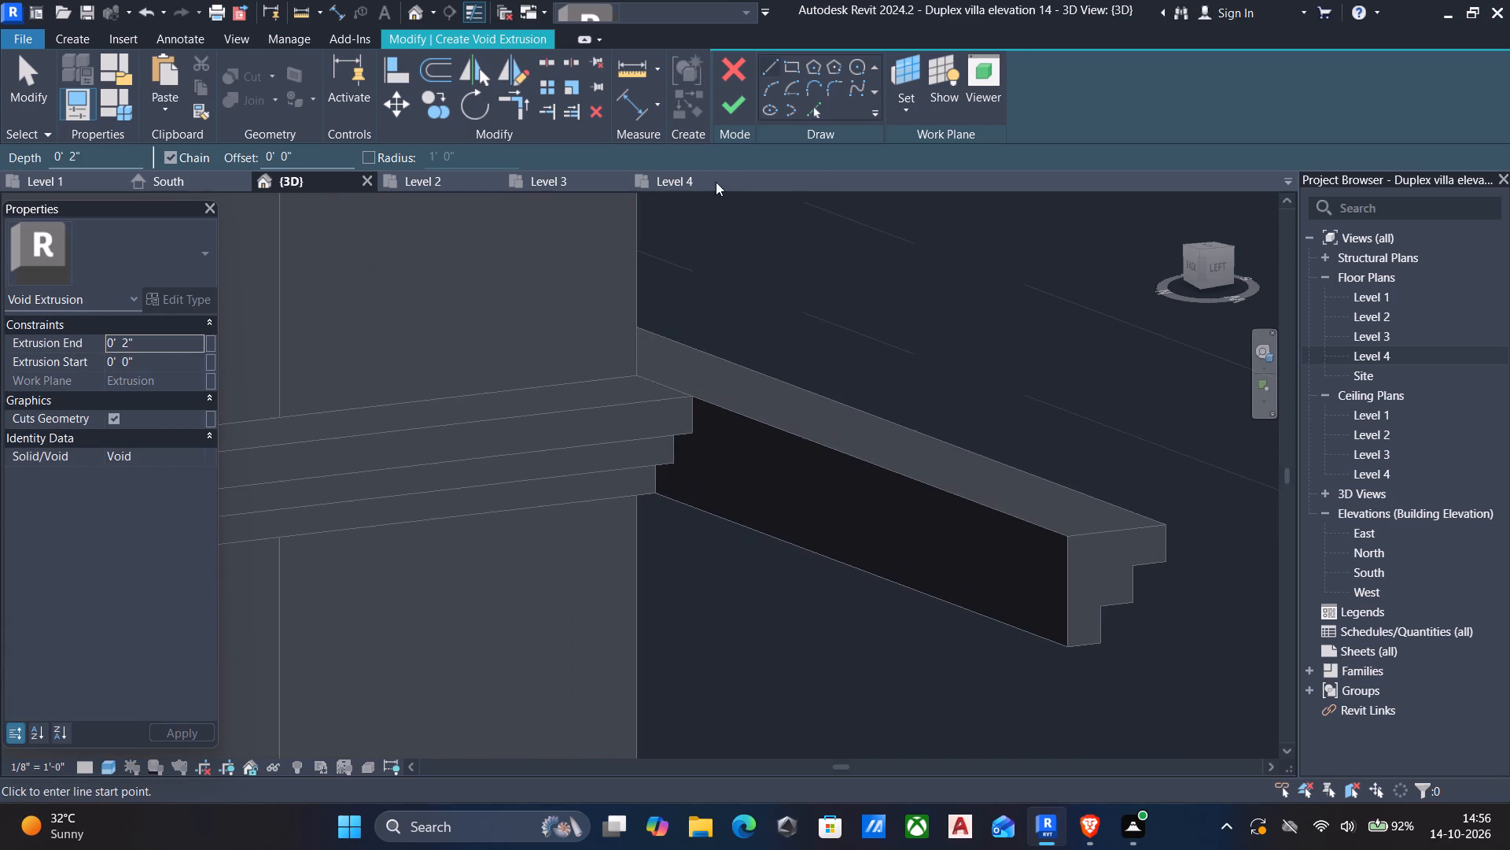
{"action": "left_click", "coordinate": [819, 107]}
{"action": "scroll", "coordinate": [705, 447], "scroll_direction": "up", "scroll_amount": 3}
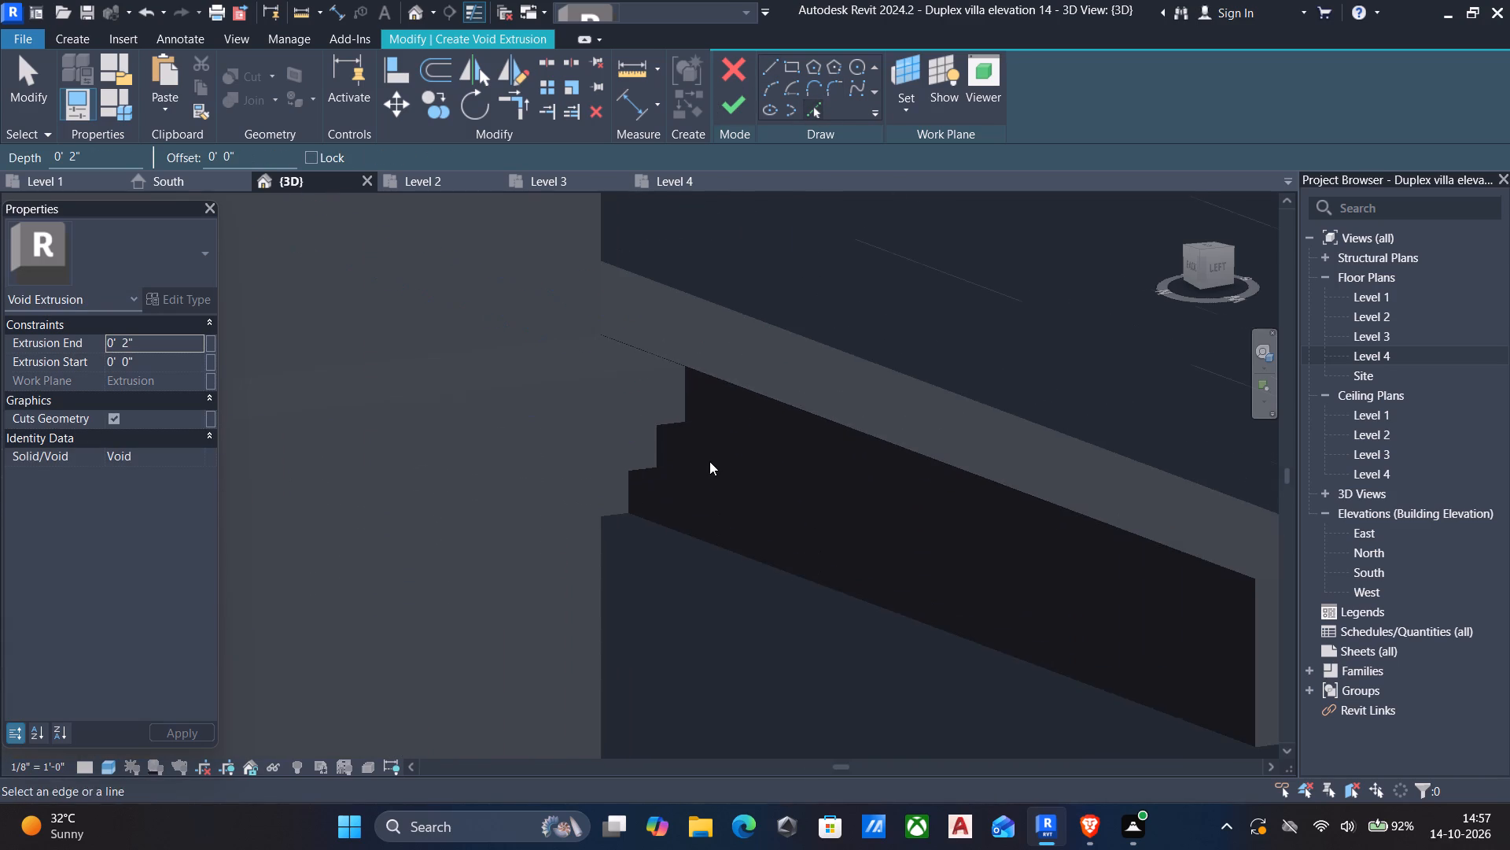
{"action": "left_click", "coordinate": [689, 397]}
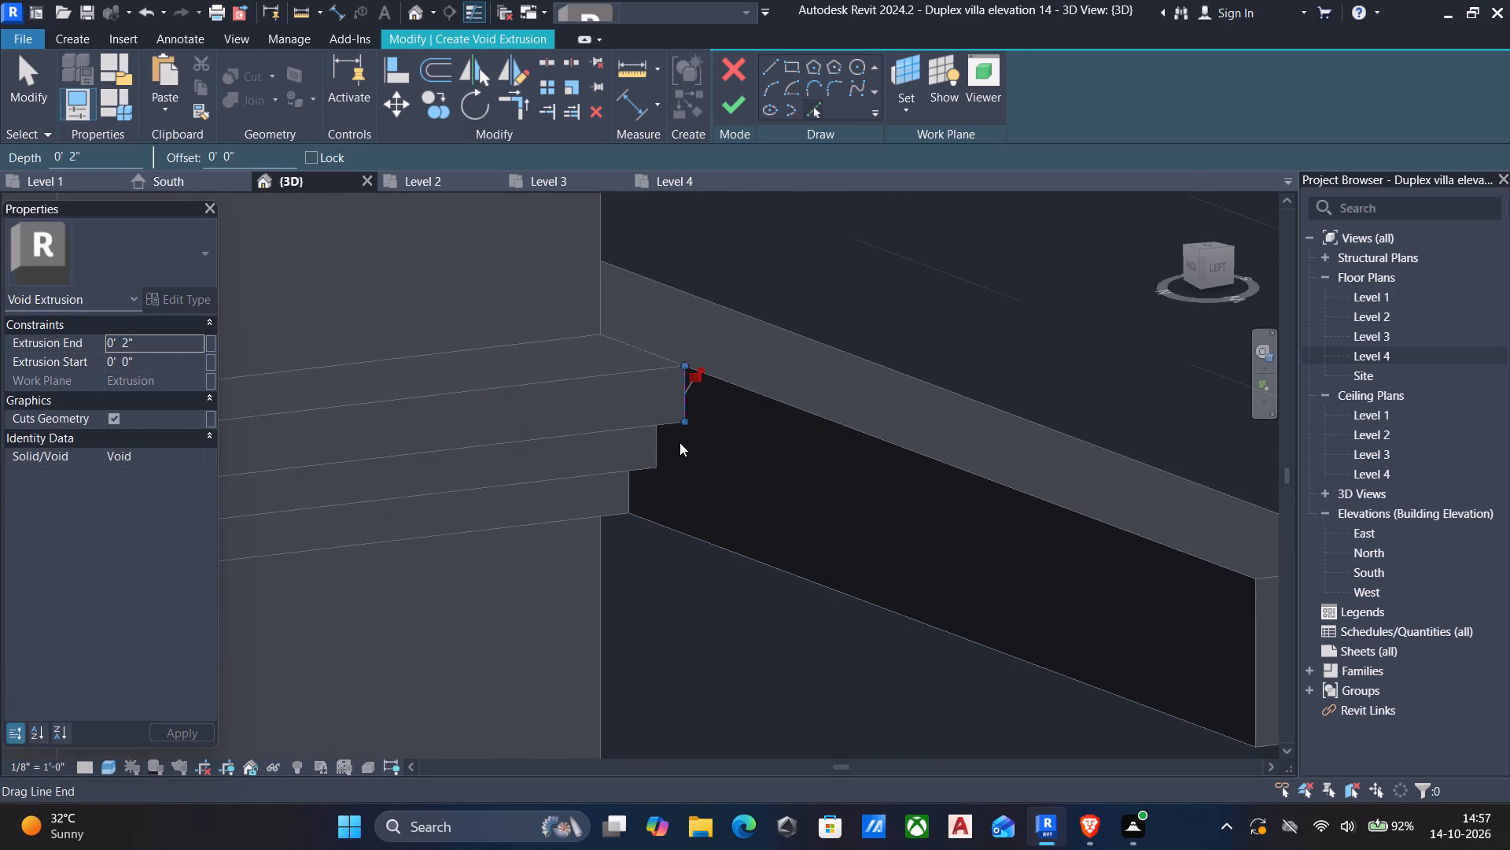
{"action": "middle_click_drag", "start_coordinate": [672, 446], "coordinate": [719, 350], "text": "shift"}
{"action": "middle_click_drag", "start_coordinate": [719, 349], "coordinate": [732, 296], "text": "shift"}
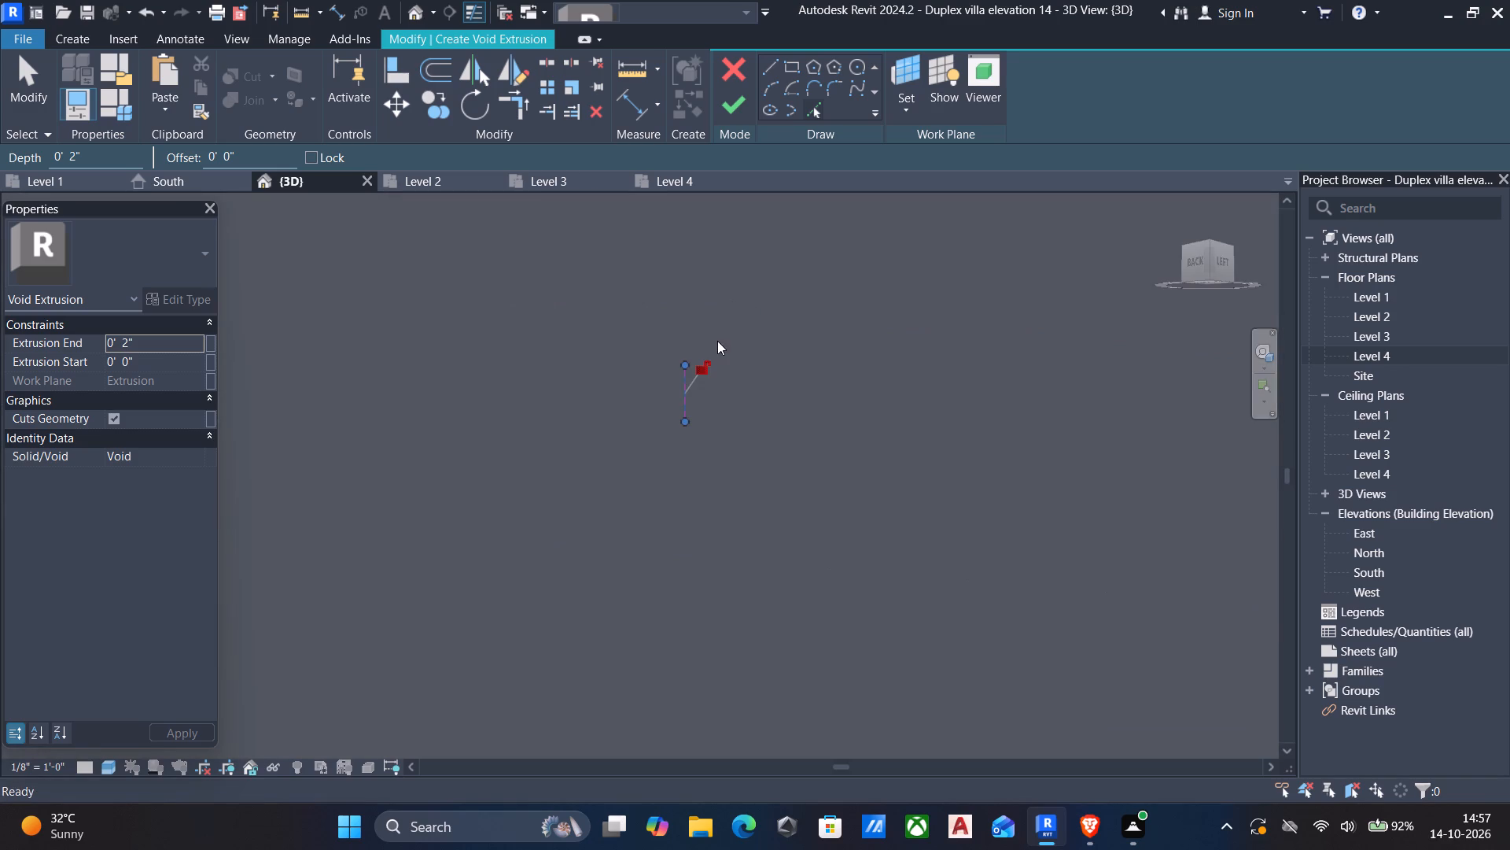
{"action": "middle_click_drag", "start_coordinate": [713, 362], "coordinate": [713, 401], "text": "shift"}
{"action": "scroll", "coordinate": [639, 464], "scroll_direction": "up", "scroll_amount": 5}
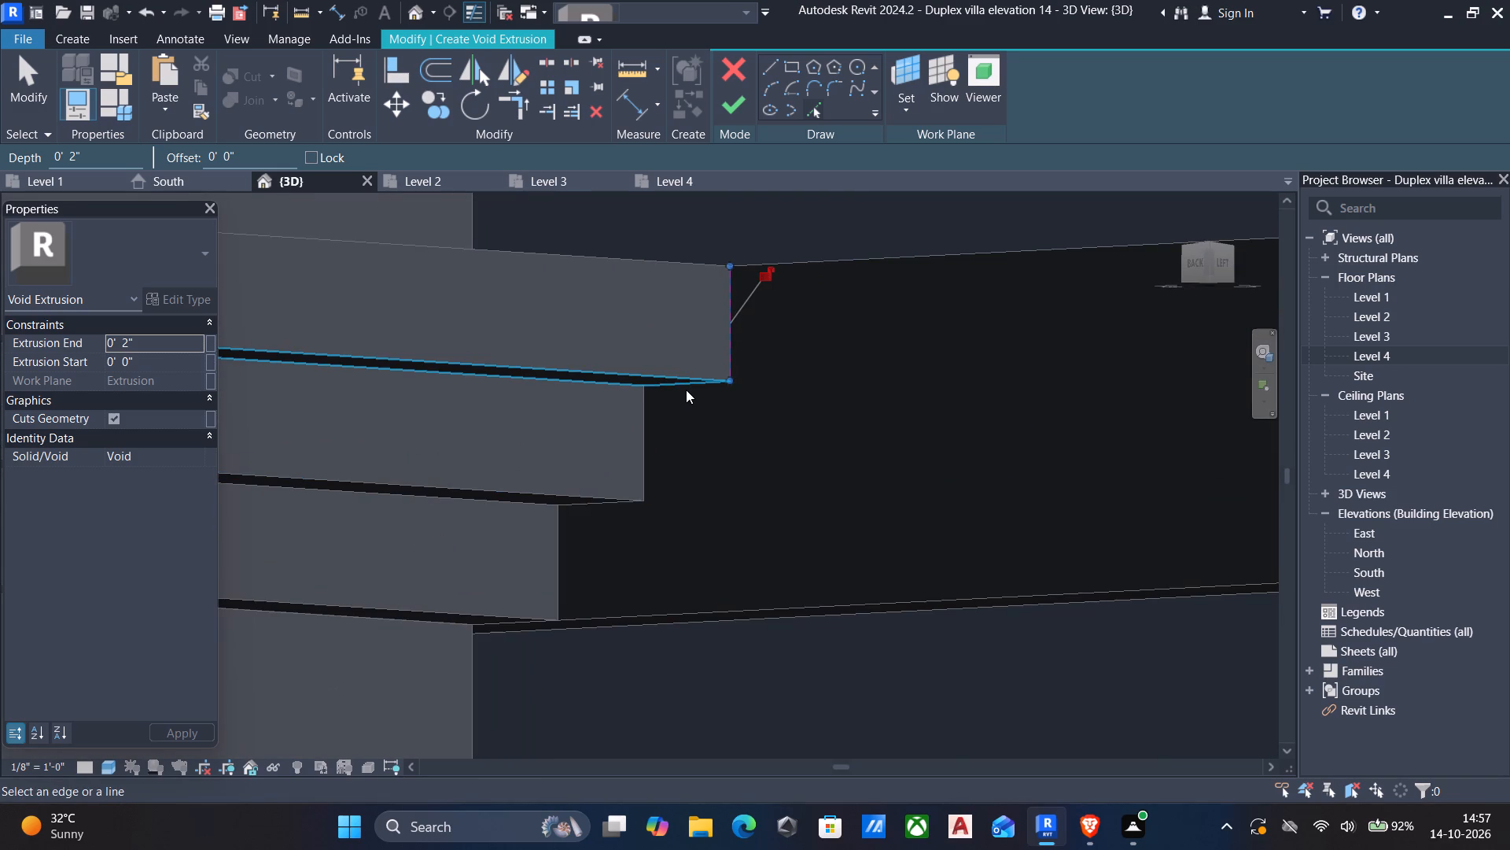
{"action": "left_click", "coordinate": [686, 390]}
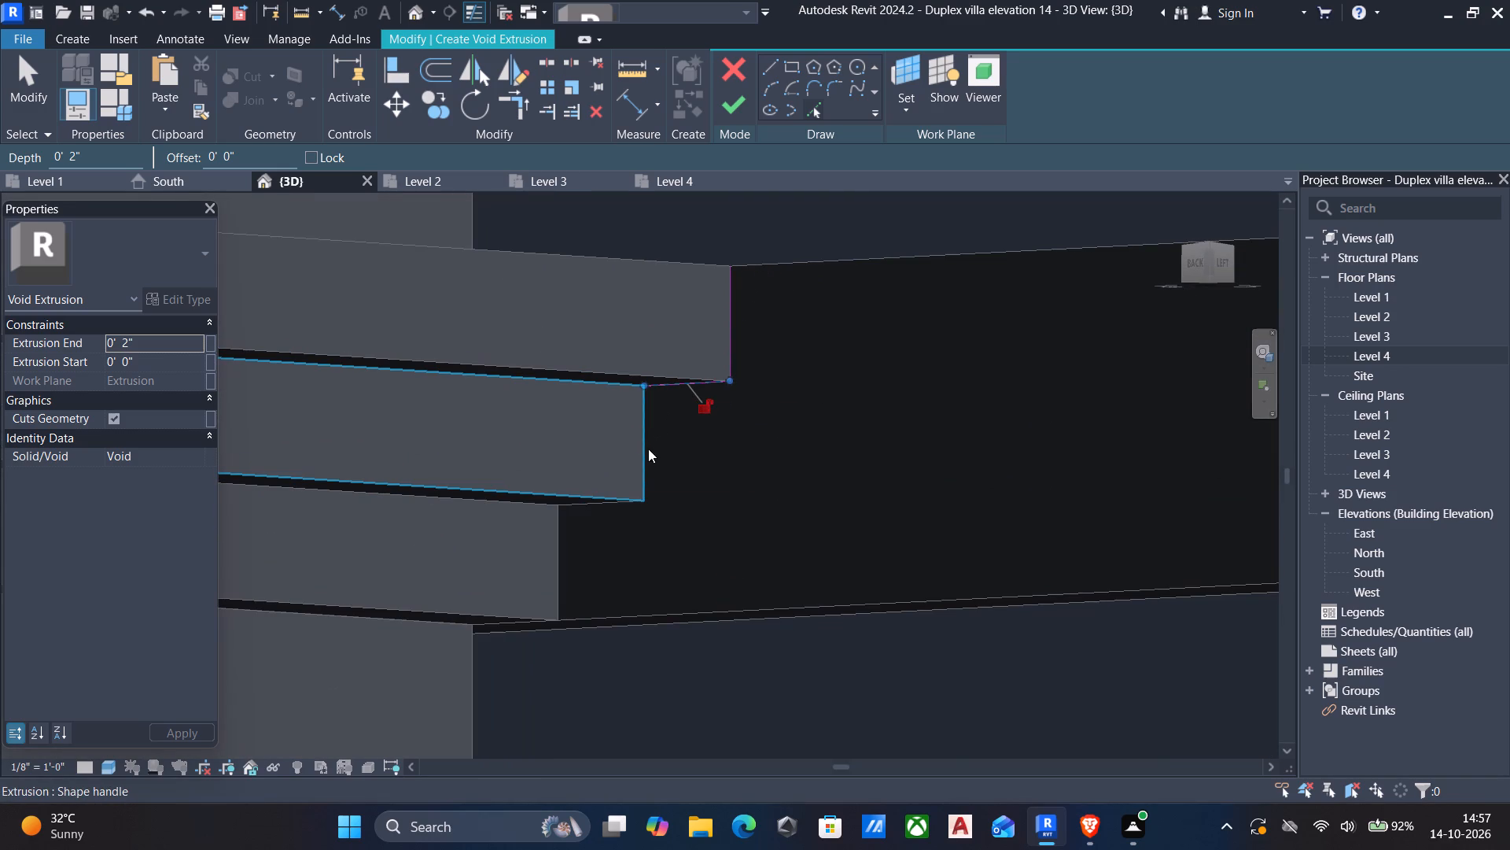
{"action": "left_click", "coordinate": [649, 449]}
{"action": "left_click", "coordinate": [576, 504]}
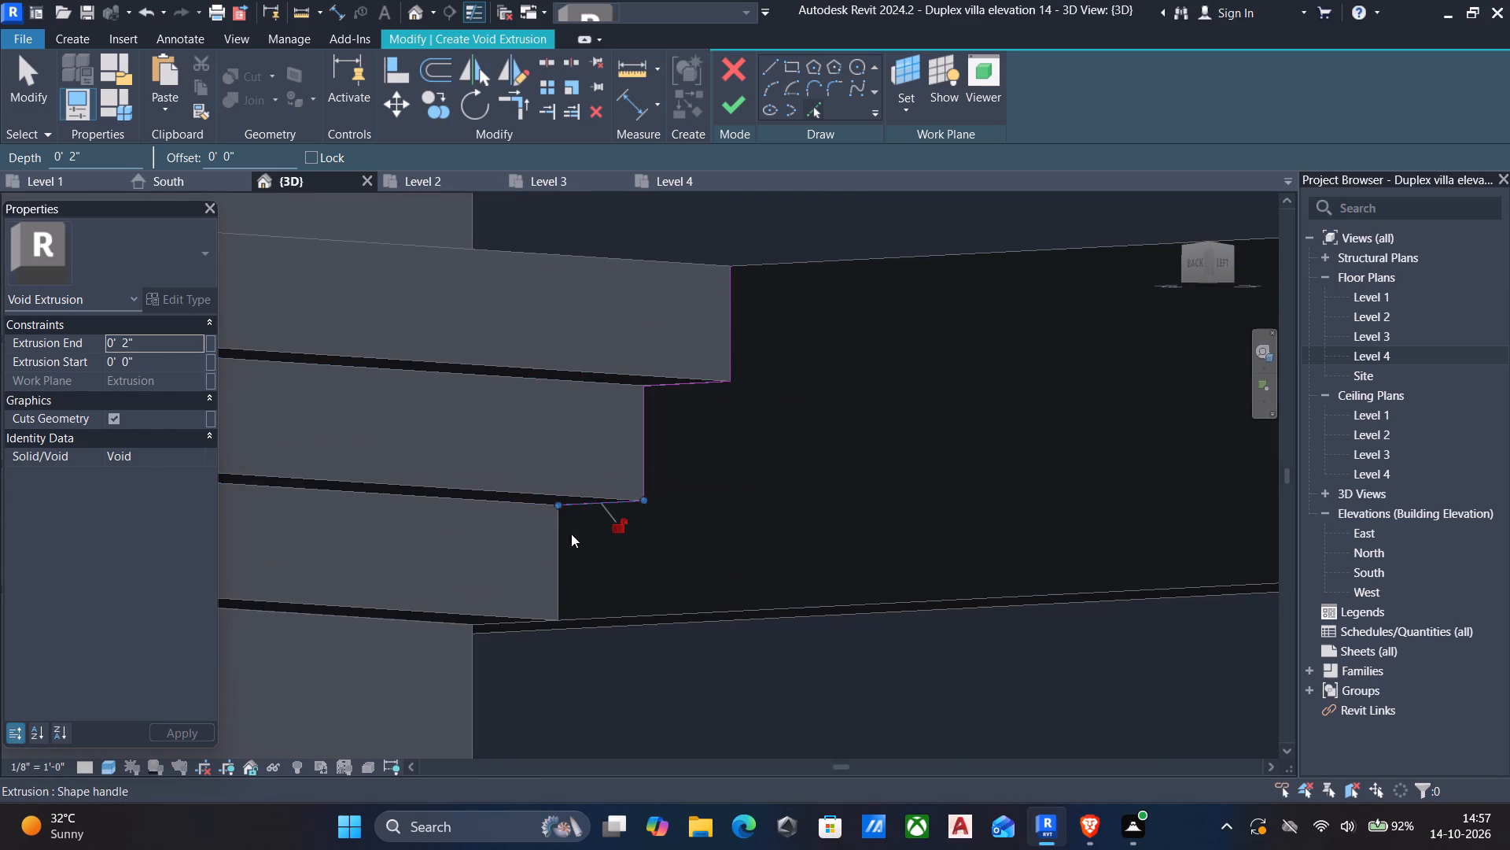
{"action": "left_click", "coordinate": [558, 585]}
Add the front moulding's top and bottom edges to the profile and draw a vertical line about 6" long between them.
{"action": "scroll", "coordinate": [635, 576], "scroll_direction": "down", "scroll_amount": 4}
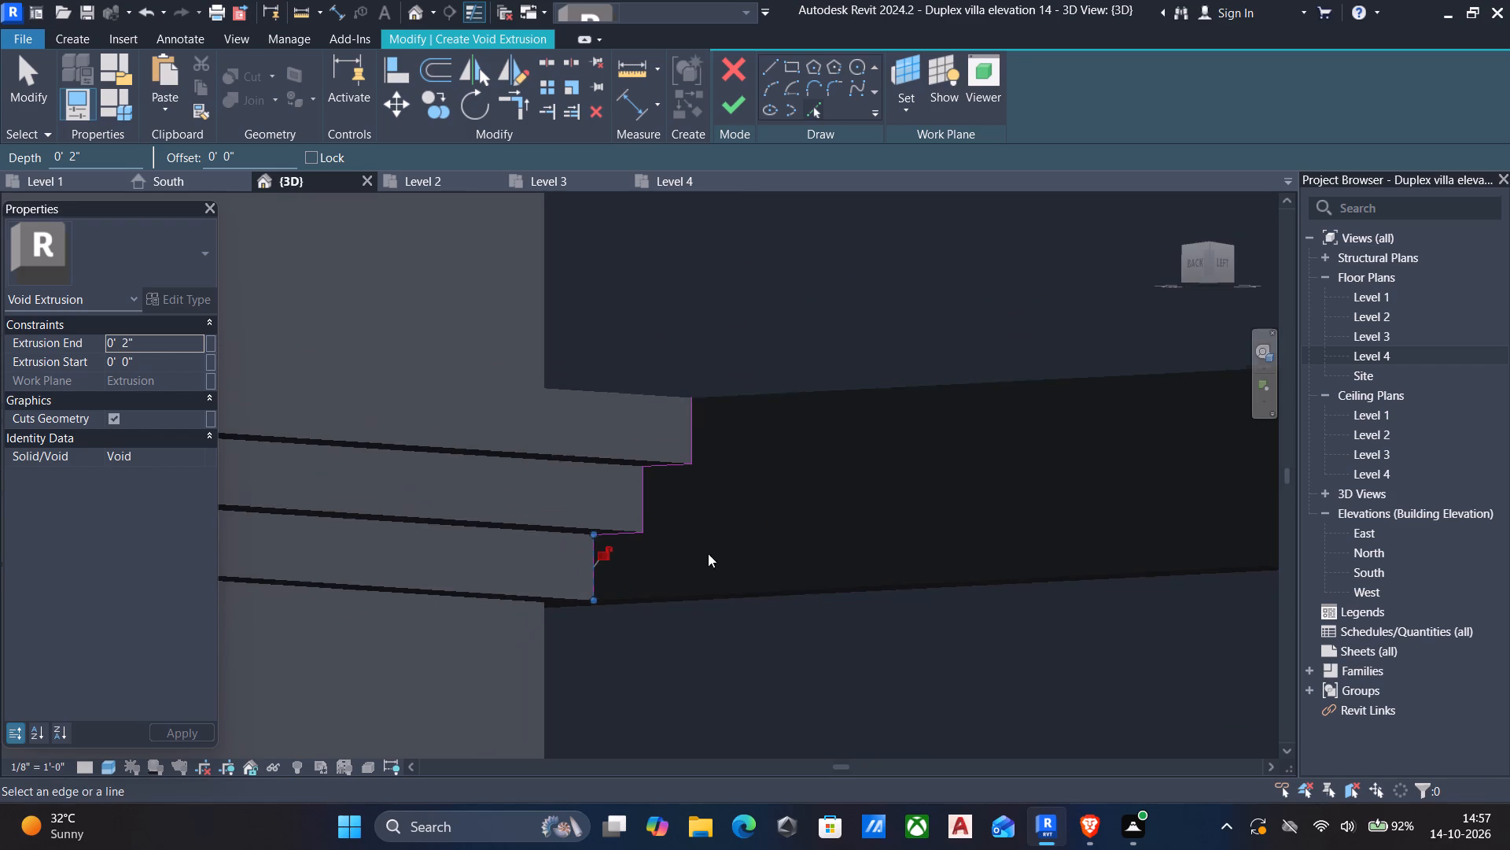
{"action": "left_click", "coordinate": [719, 396]}
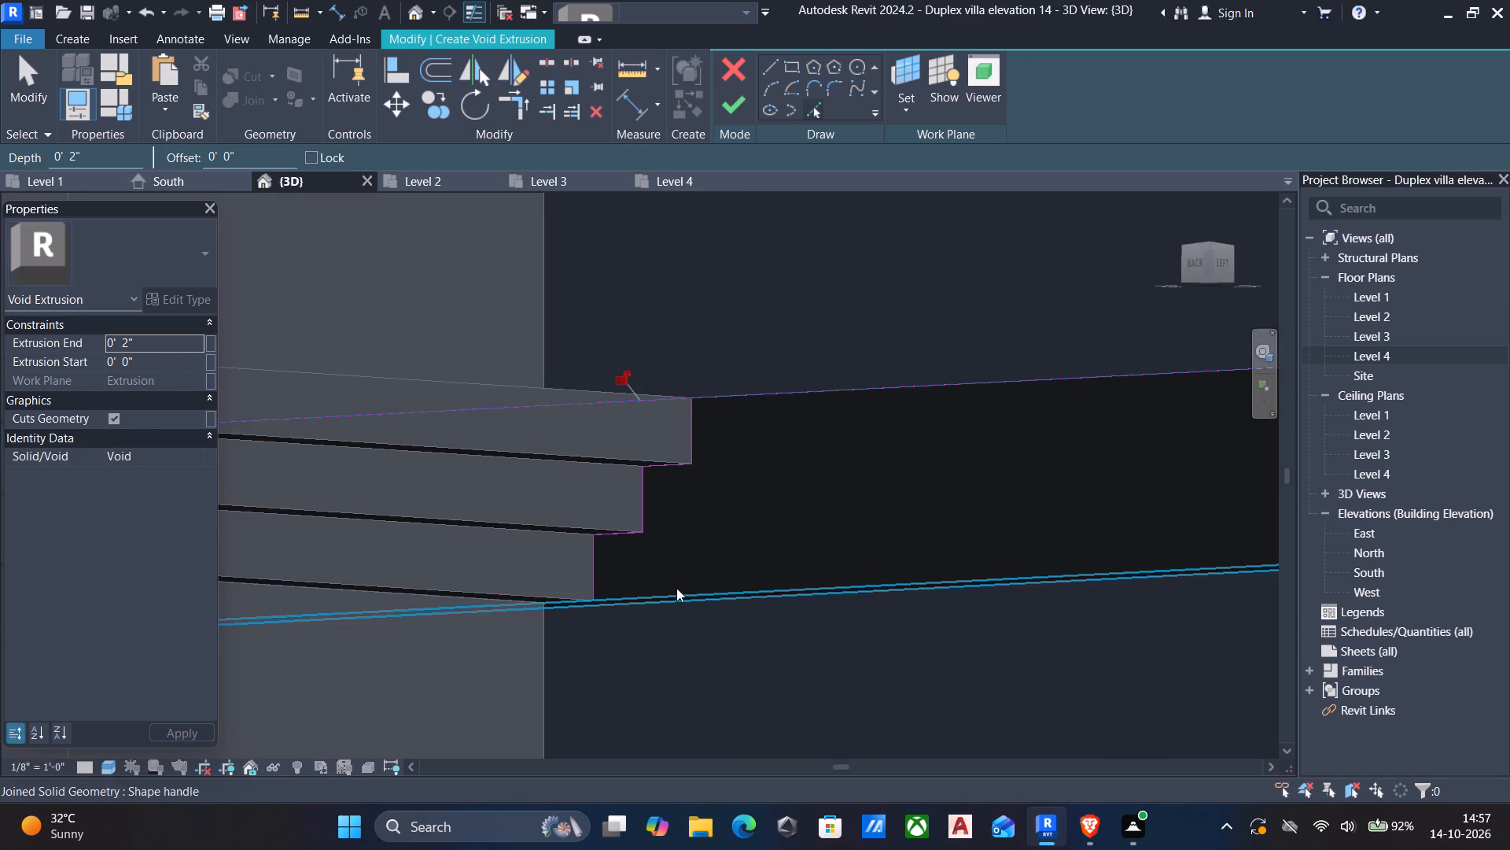
{"action": "left_click", "coordinate": [676, 590]}
{"action": "key", "text": "Escape"}
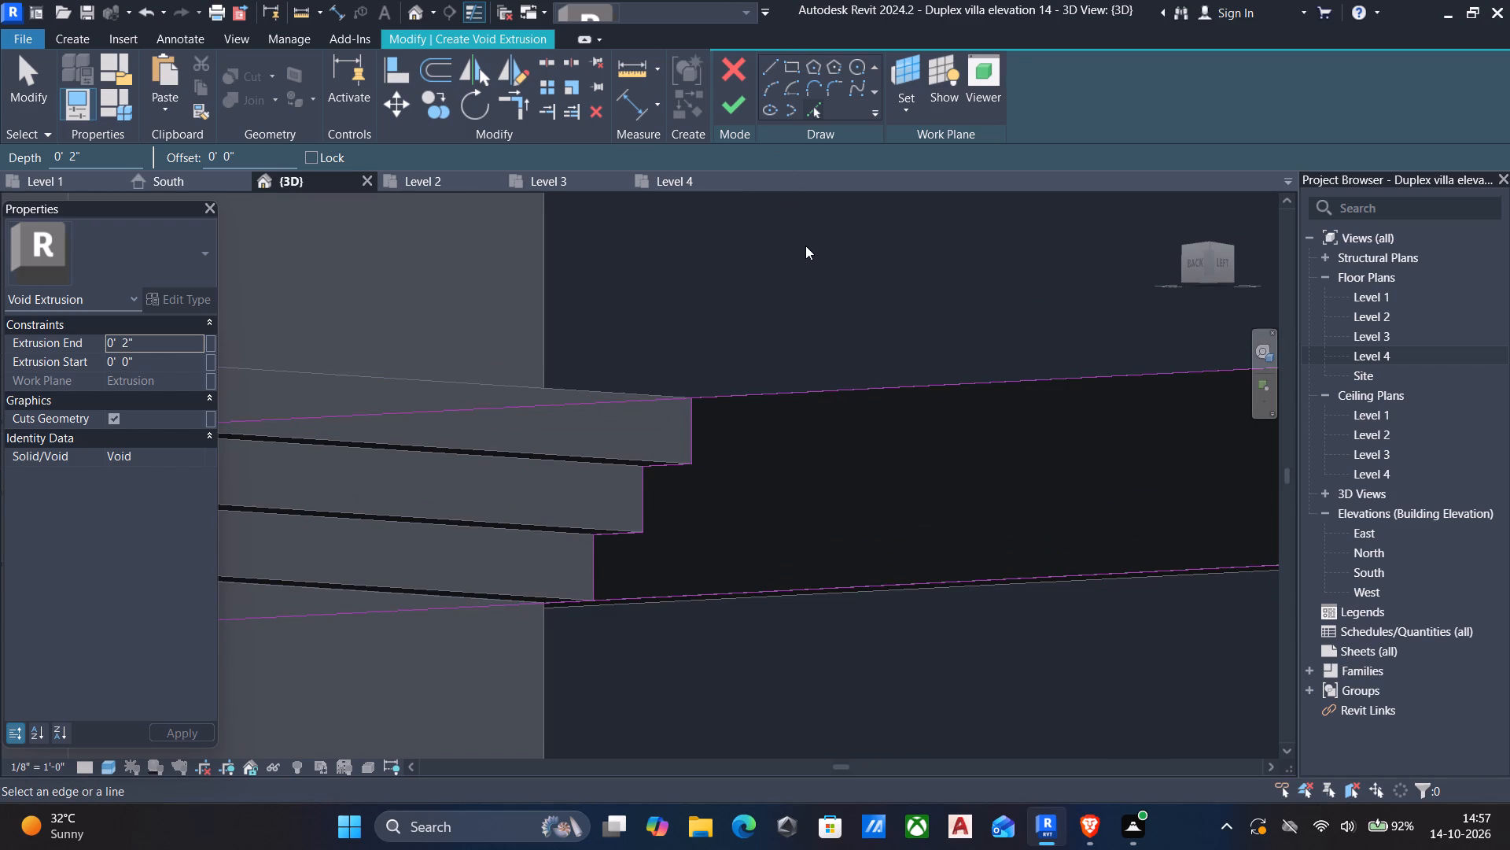
{"action": "scroll", "coordinate": [805, 246], "scroll_direction": "down", "scroll_amount": 4}
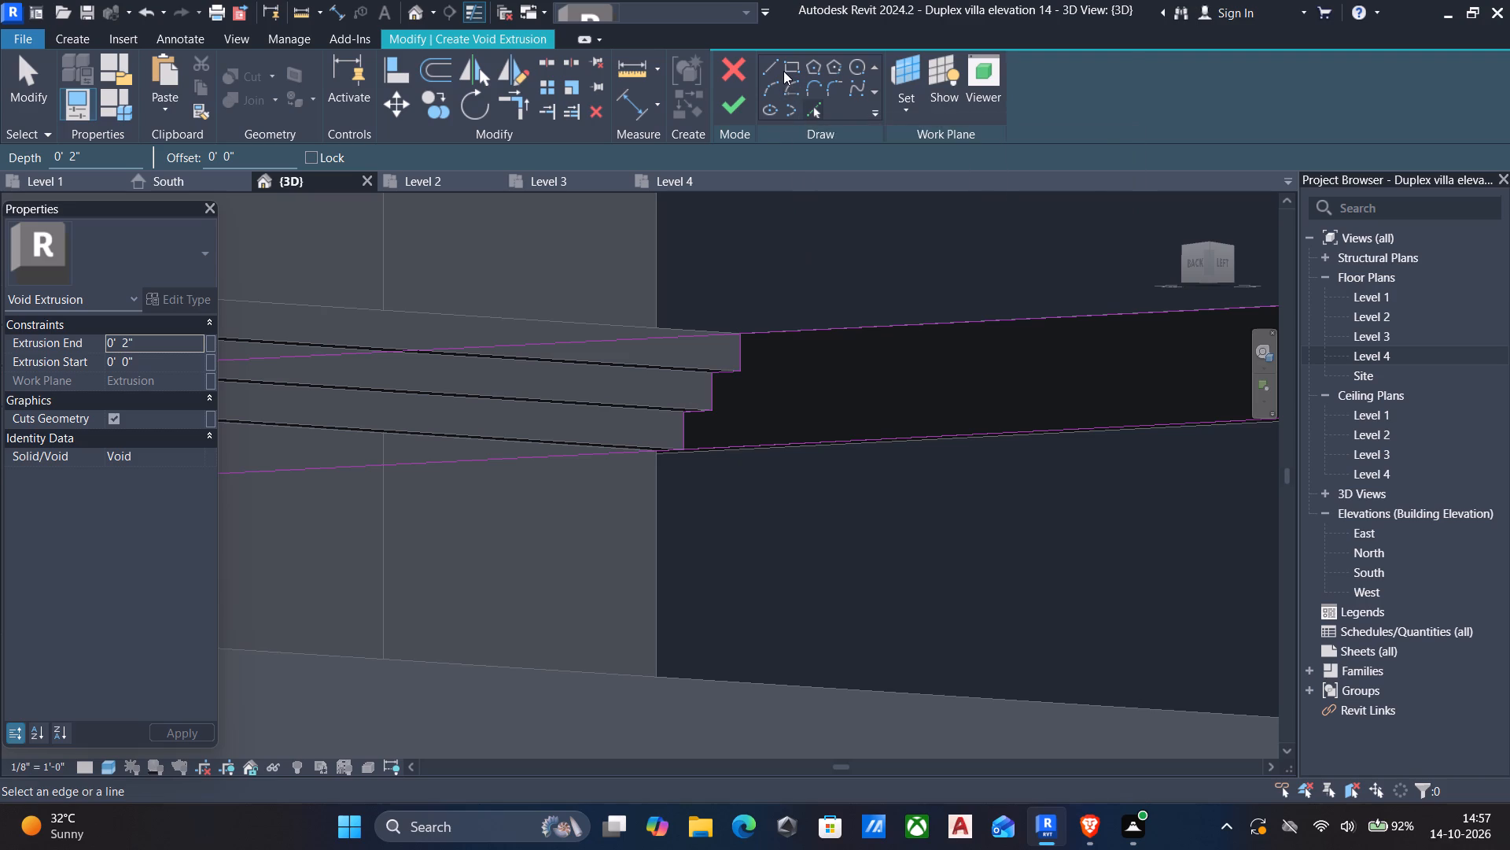
{"action": "left_click", "coordinate": [771, 68]}
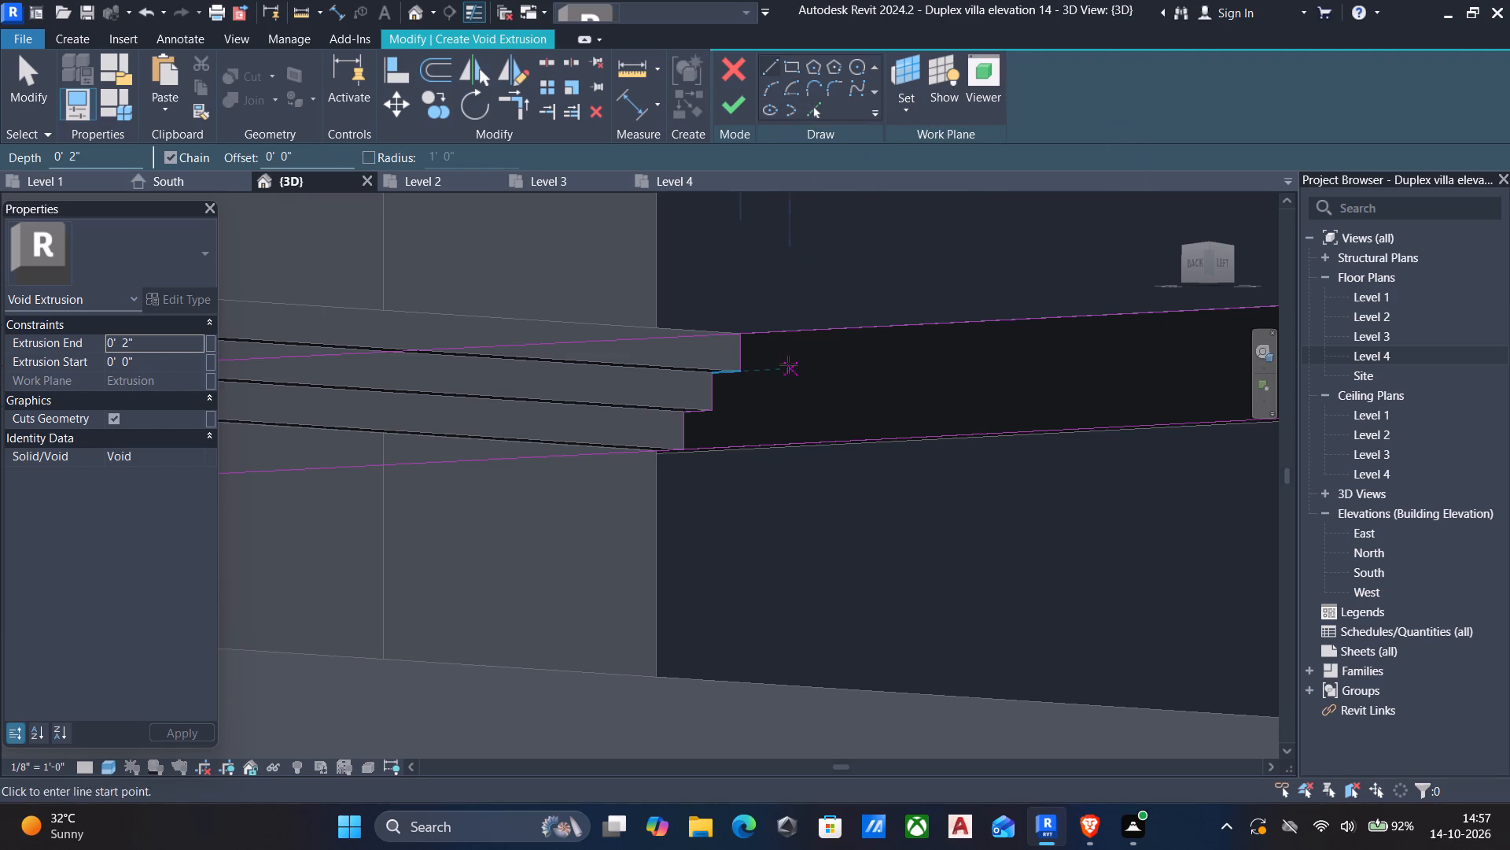
{"action": "left_click", "coordinate": [797, 326]}
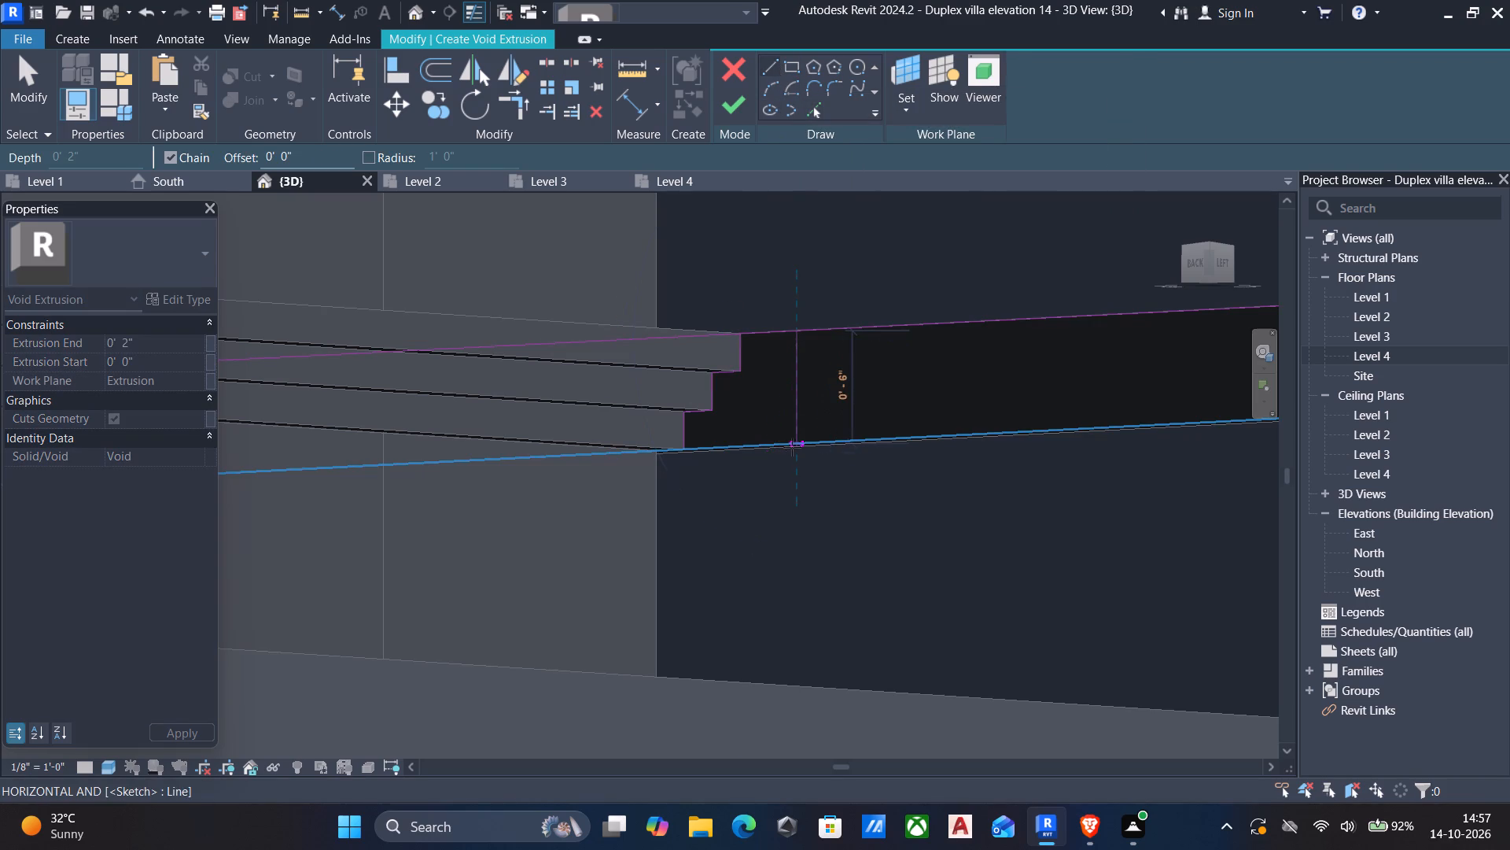
{"action": "left_click", "coordinate": [796, 450]}
{"action": "key", "text": "Escape"}
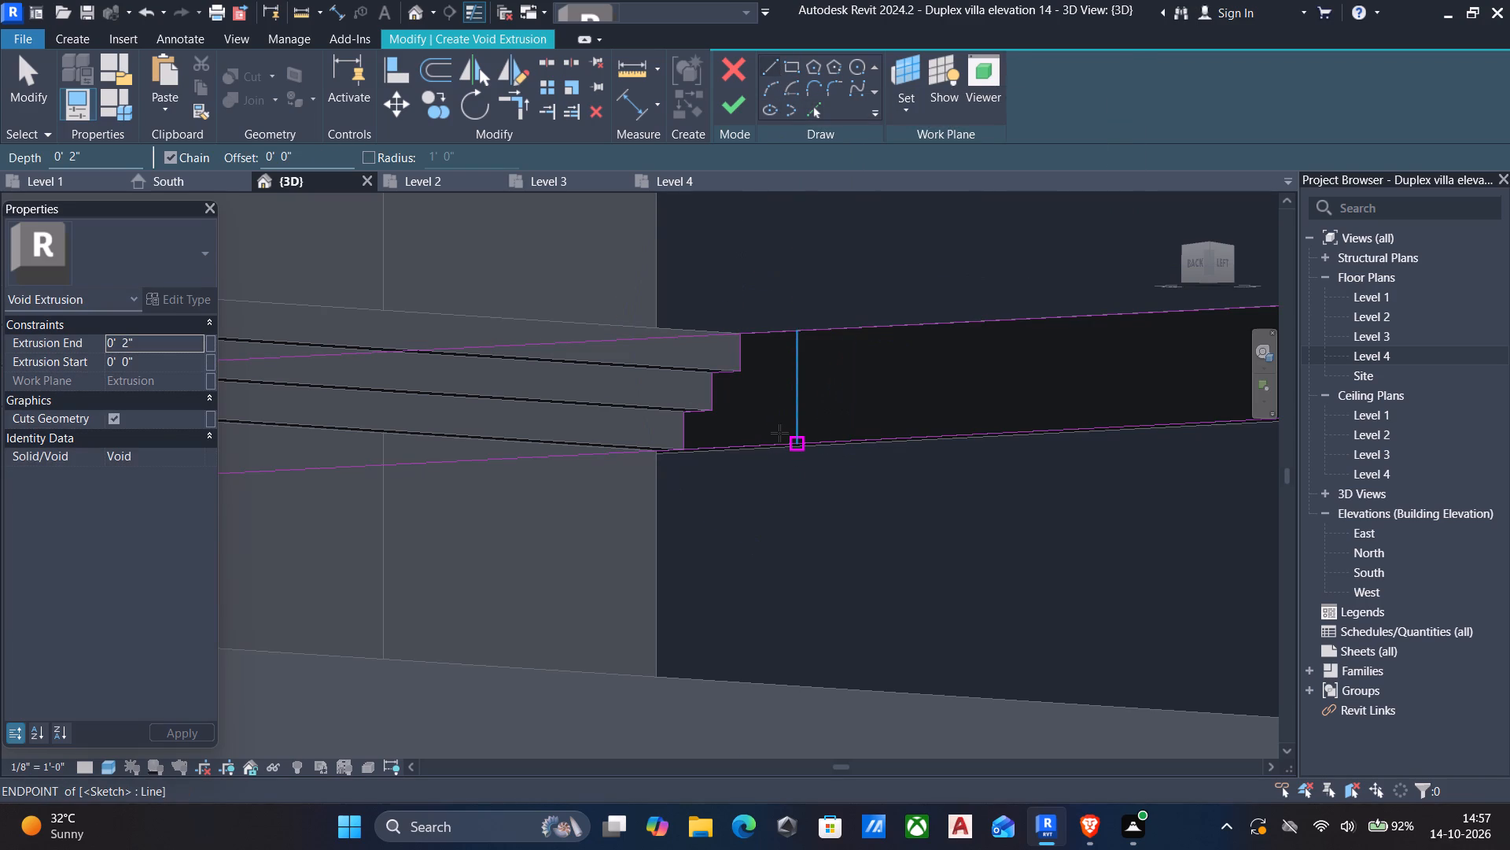
Trim the profile's top and bottom lines to the vertical line and stepped side, and finish the void extrusion 2" deep.
{"action": "type", "text": "tr"}
{"action": "left_click", "coordinate": [766, 444]}
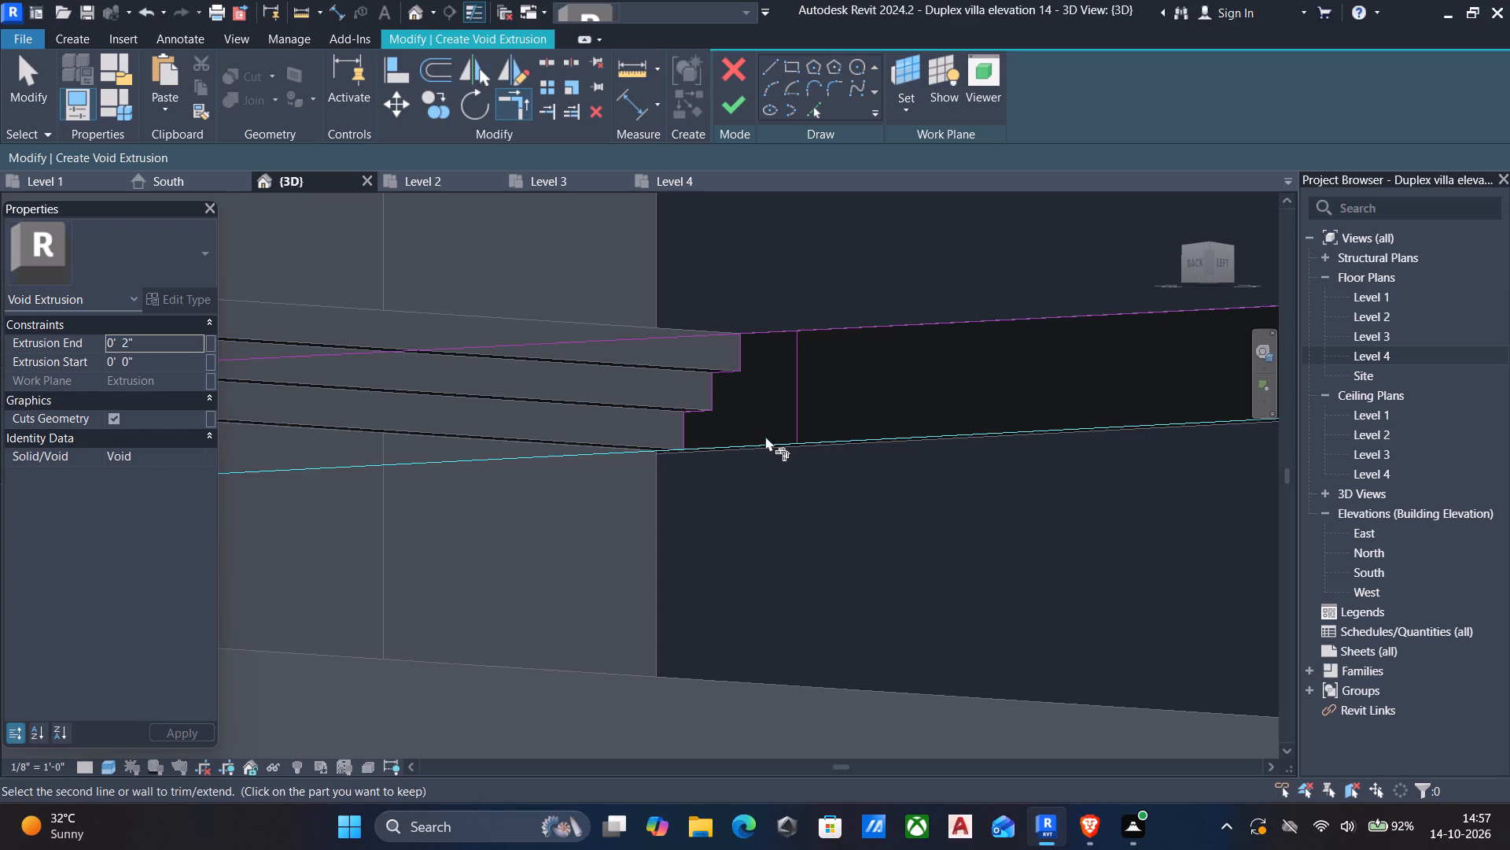
{"action": "left_click", "coordinate": [791, 400]}
{"action": "scroll", "coordinate": [716, 438], "scroll_direction": "up", "scroll_amount": 3}
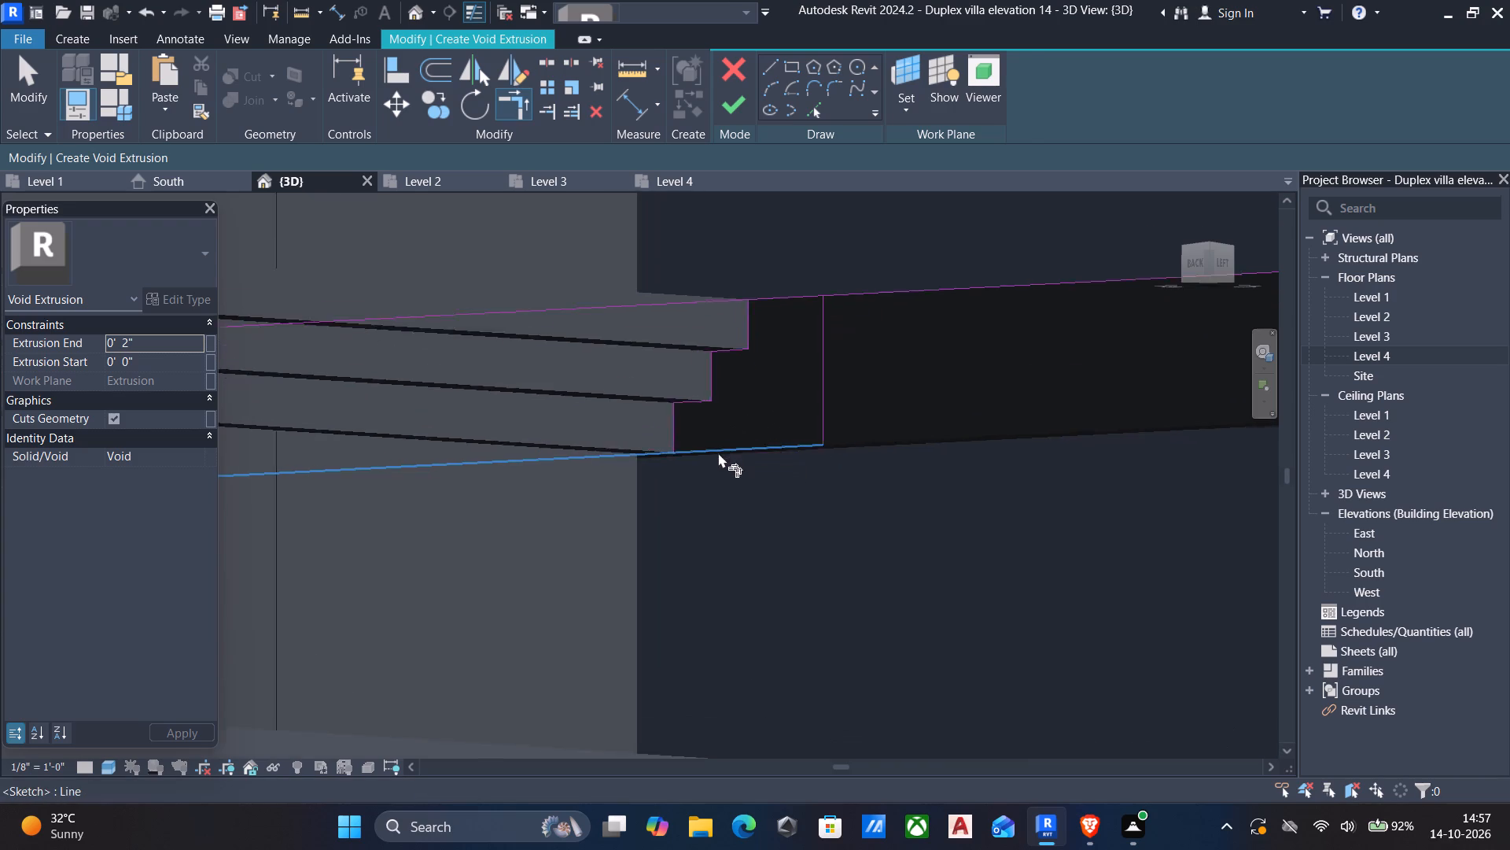
{"action": "scroll", "coordinate": [718, 453], "scroll_direction": "up", "scroll_amount": 1}
{"action": "left_click", "coordinate": [693, 446]}
{"action": "left_click", "coordinate": [665, 413]}
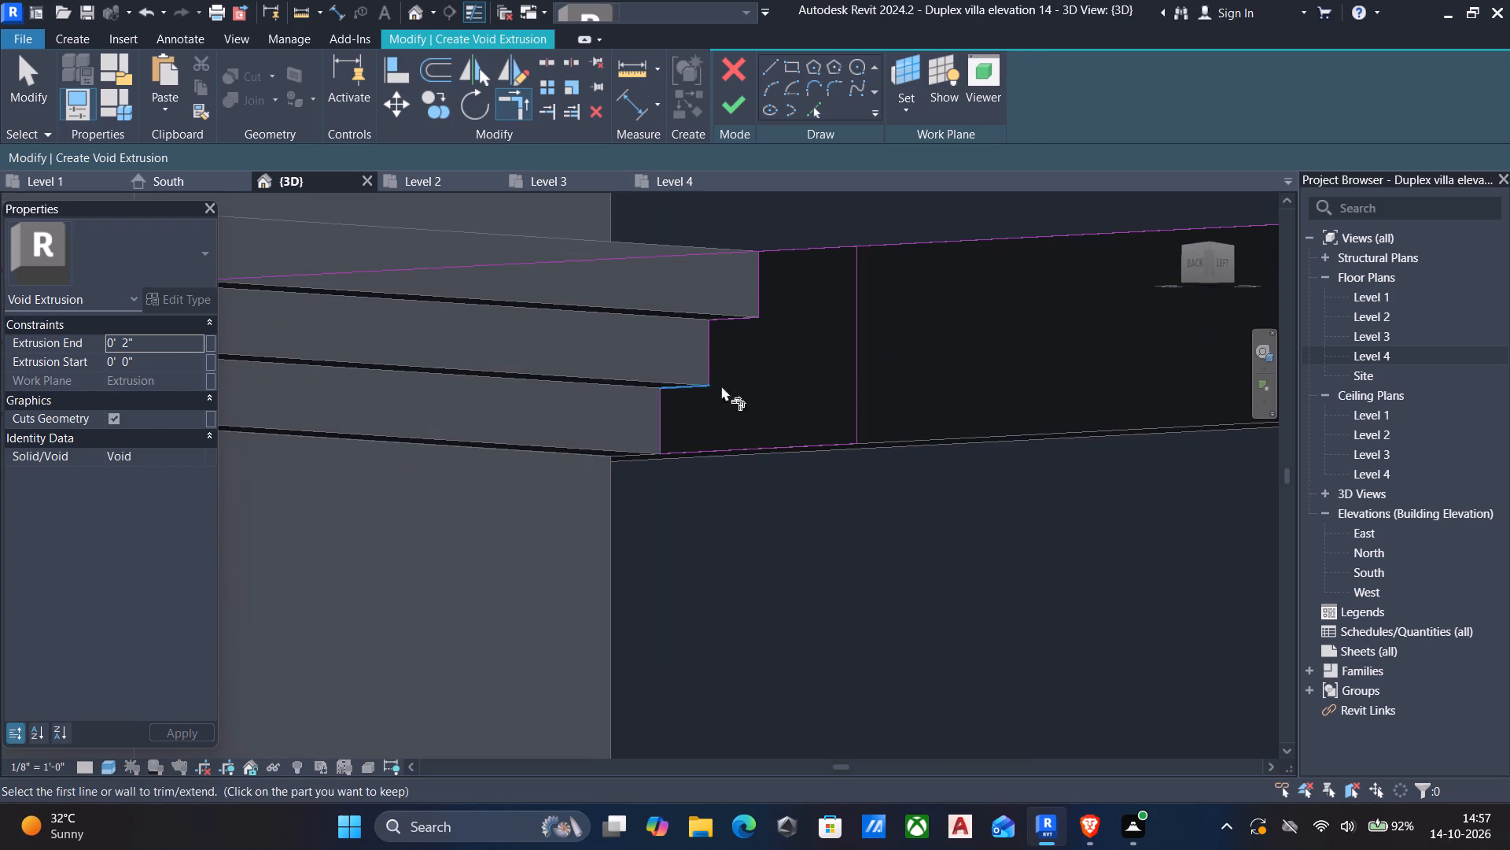
{"action": "left_click", "coordinate": [824, 246]}
{"action": "left_click", "coordinate": [855, 307]}
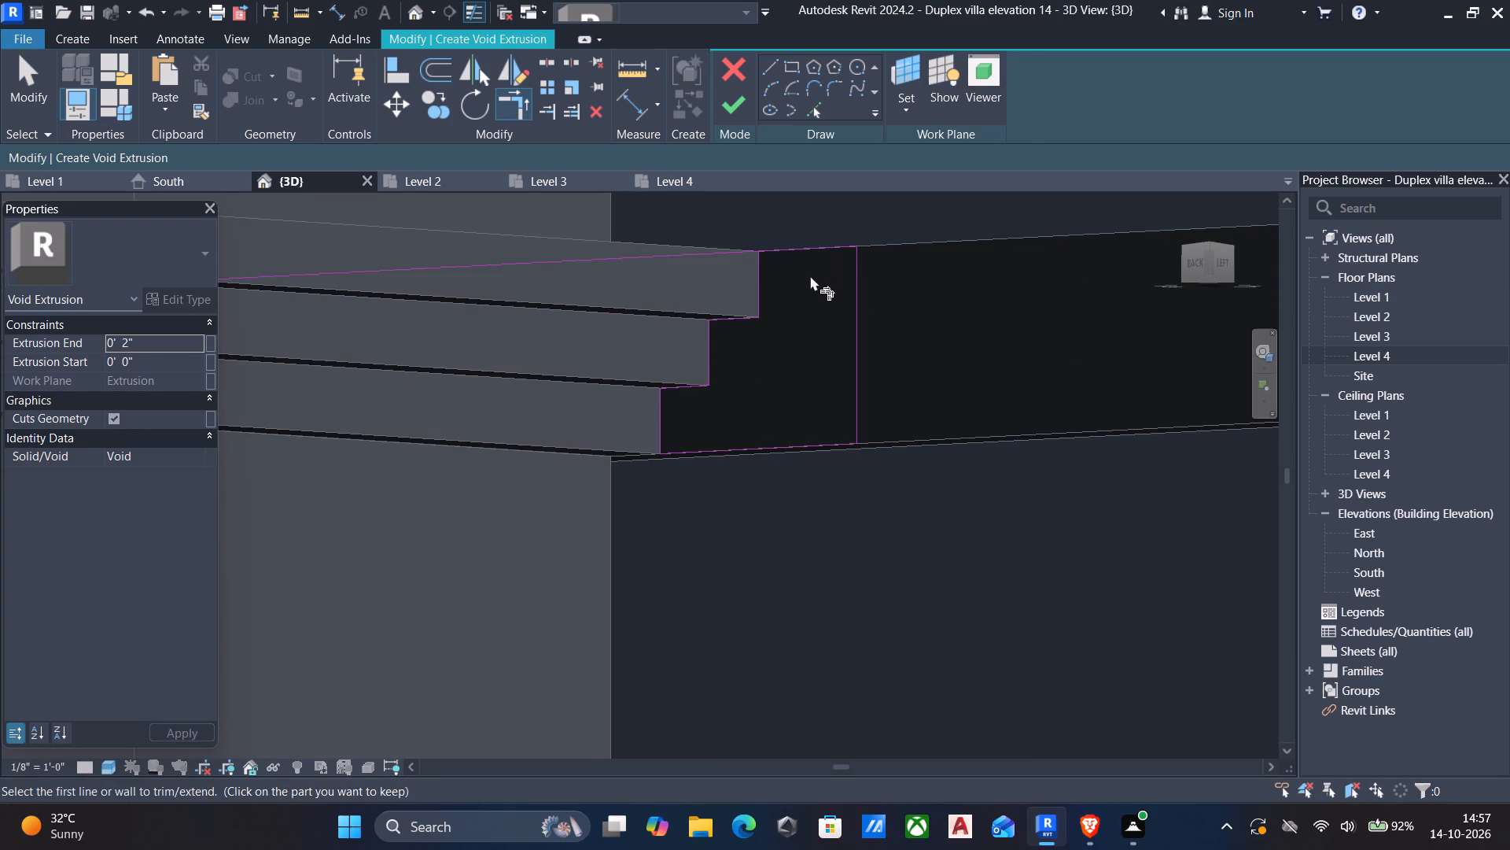
{"action": "left_click", "coordinate": [795, 249]}
{"action": "left_click", "coordinate": [762, 279]}
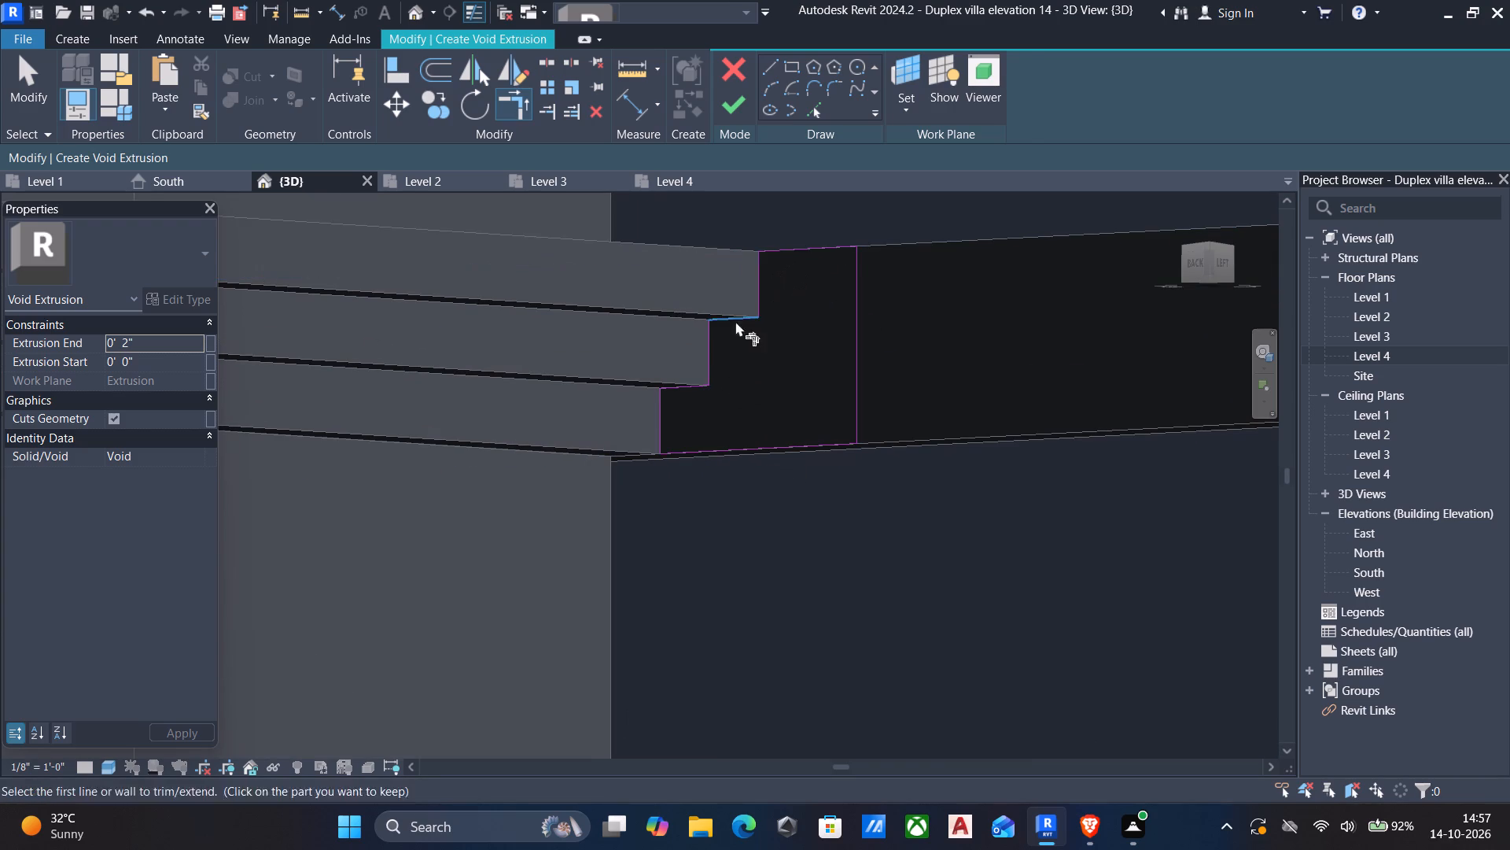
{"action": "scroll", "coordinate": [737, 312], "scroll_direction": "up", "scroll_amount": 3}
{"action": "left_click", "coordinate": [733, 105]}
Stretch the void extrusion forward through the full thickness of the front moulding's left overhang.
{"action": "scroll", "coordinate": [738, 281], "scroll_direction": "down", "scroll_amount": 6}
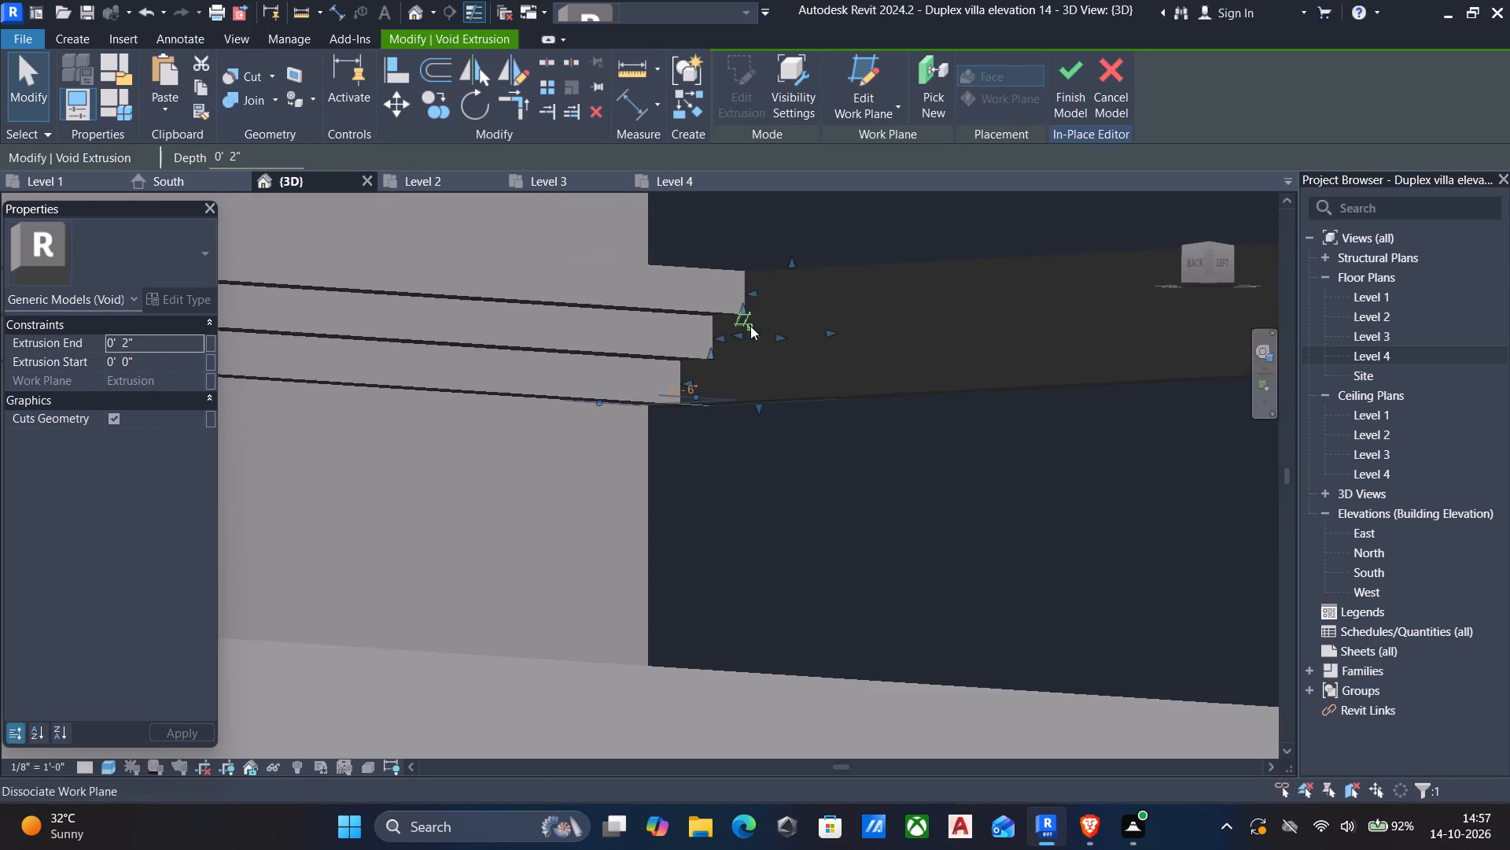
{"action": "scroll", "coordinate": [787, 361], "scroll_direction": "down", "scroll_amount": 5}
{"action": "middle_click_drag", "start_coordinate": [786, 365], "coordinate": [712, 482], "text": "shift"}
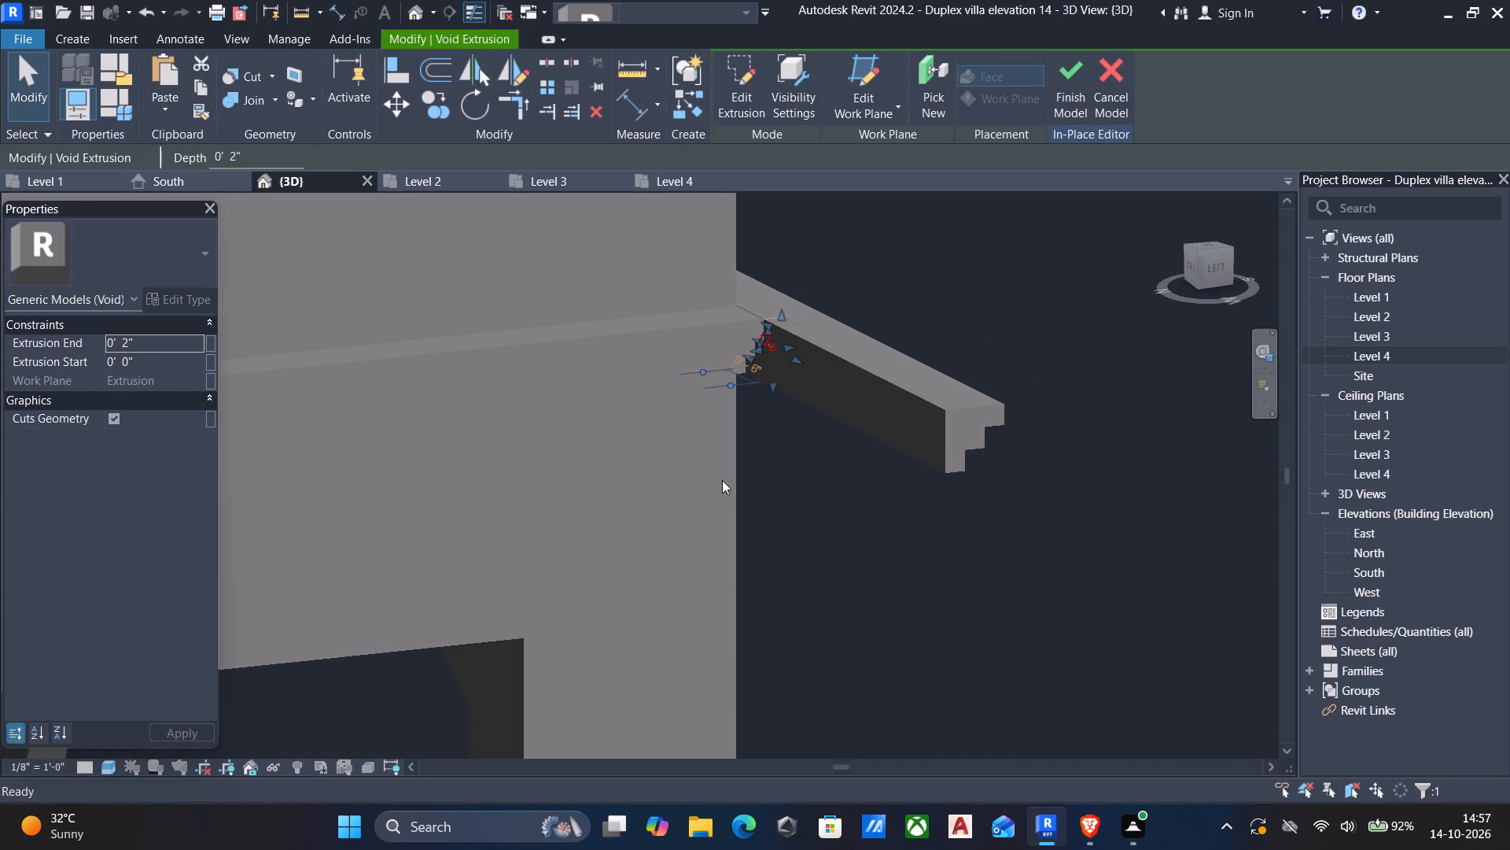
{"action": "middle_click_drag", "start_coordinate": [714, 489], "coordinate": [517, 532], "text": "shift"}
{"action": "middle_click_drag", "start_coordinate": [588, 500], "coordinate": [685, 457], "text": "shift"}
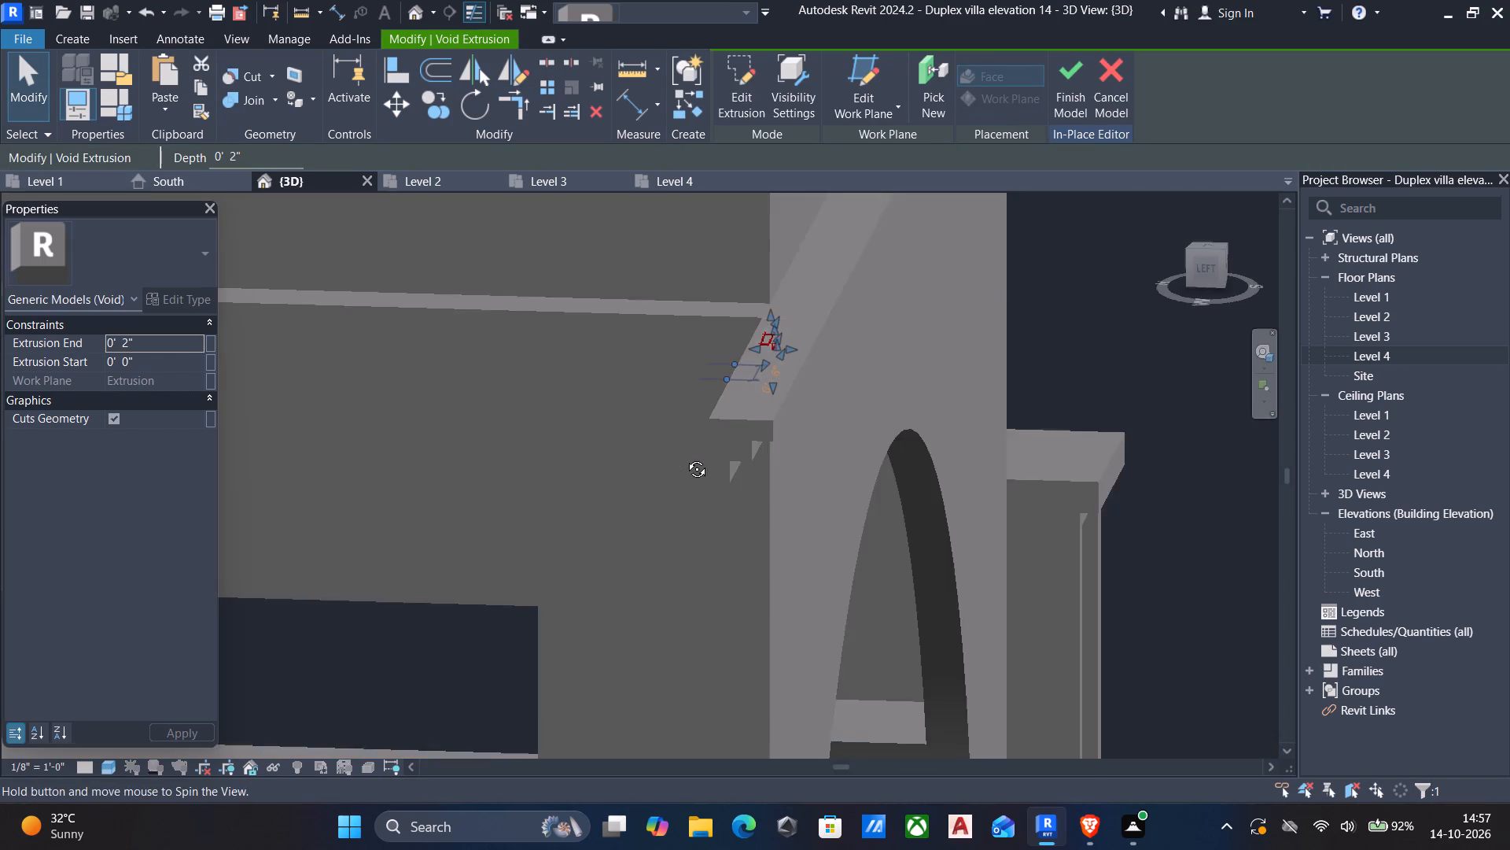
{"action": "middle_click_drag", "start_coordinate": [685, 457], "coordinate": [685, 460], "text": "shift"}
{"action": "left_click_drag", "start_coordinate": [790, 349], "coordinate": [961, 366]}
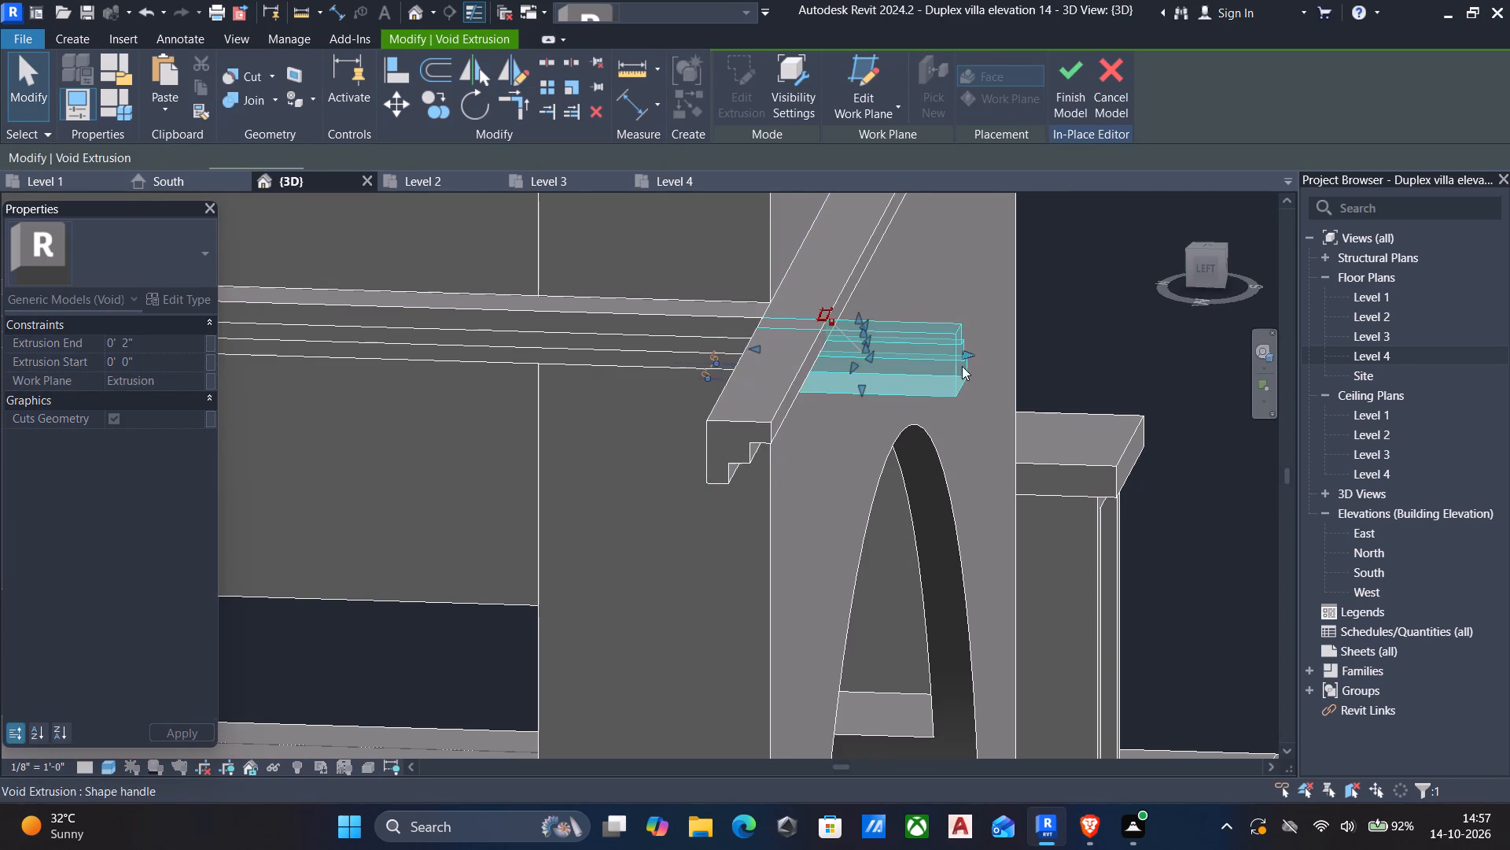
{"action": "key", "text": "Escape"}
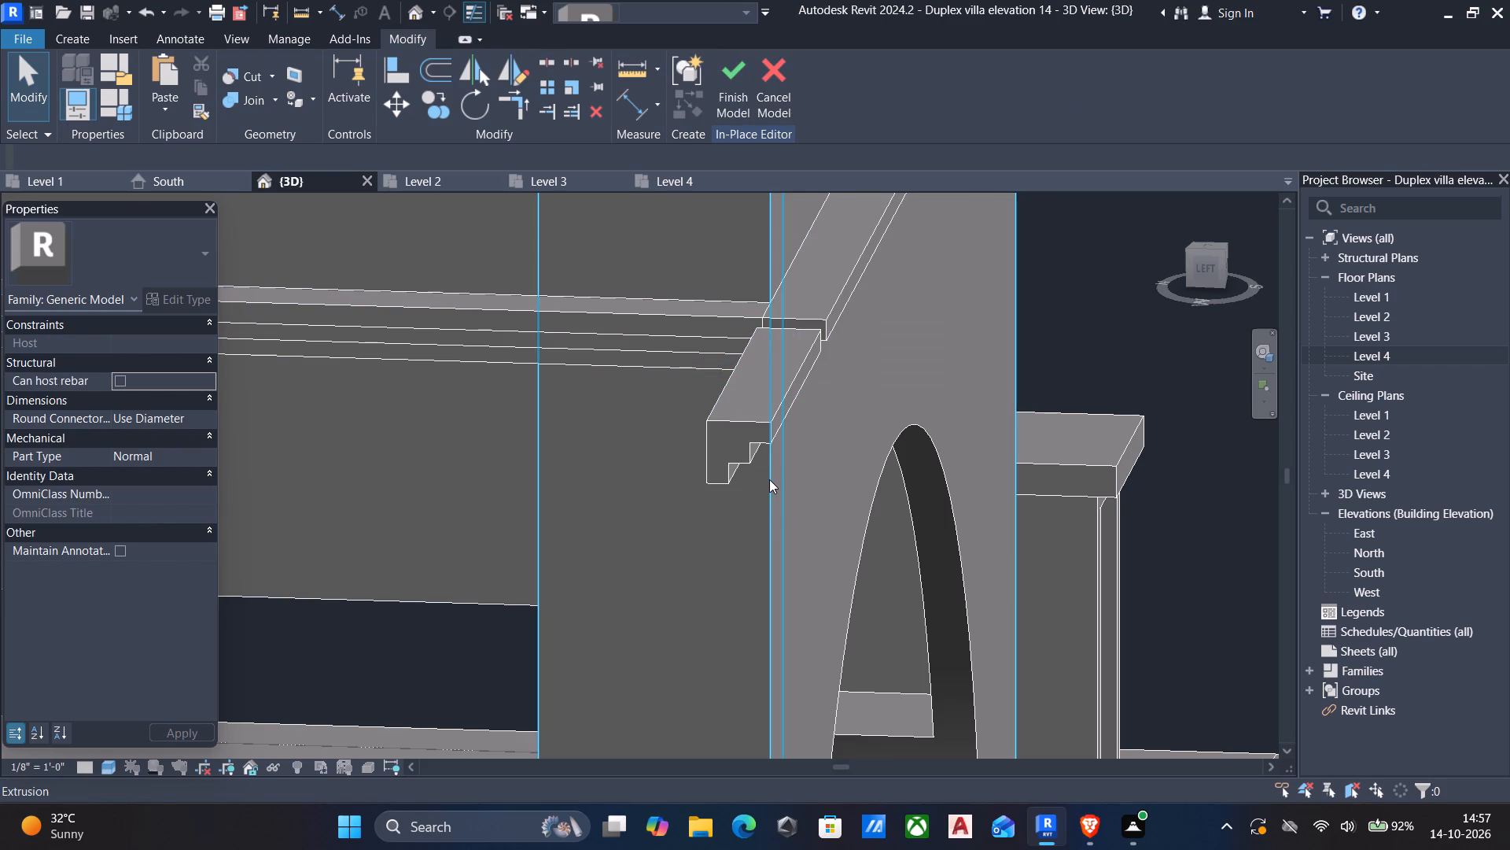
Shorten the front moulding's left overhanging end back to the void, giving an extrusion depth of about 18' 9".
{"action": "middle_click_drag", "start_coordinate": [769, 479], "coordinate": [1054, 495], "text": "shift"}
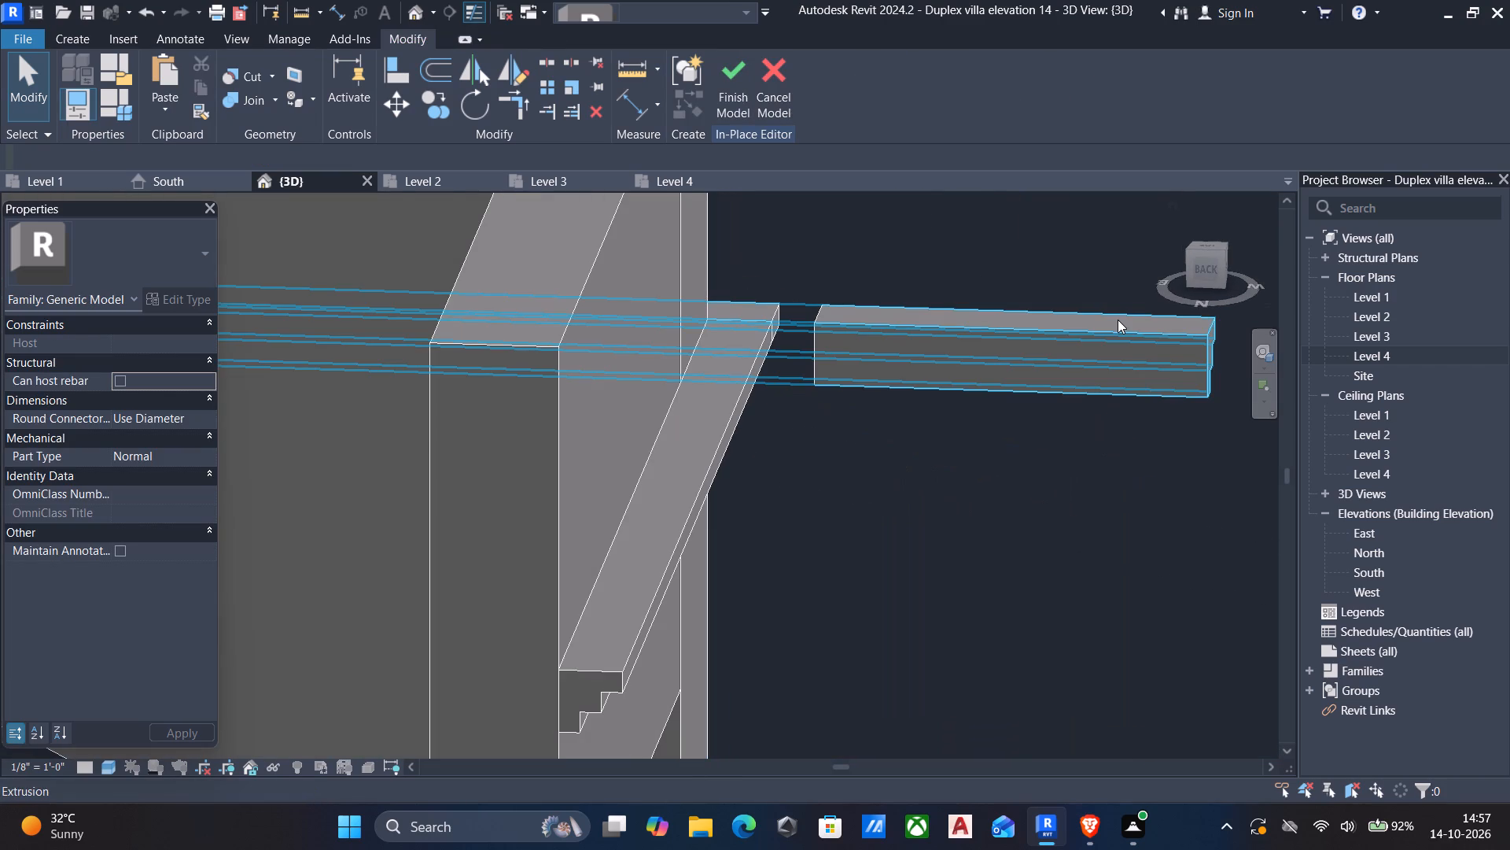
{"action": "left_click", "coordinate": [1121, 327]}
{"action": "middle_click_drag", "start_coordinate": [1128, 441], "coordinate": [934, 449]}
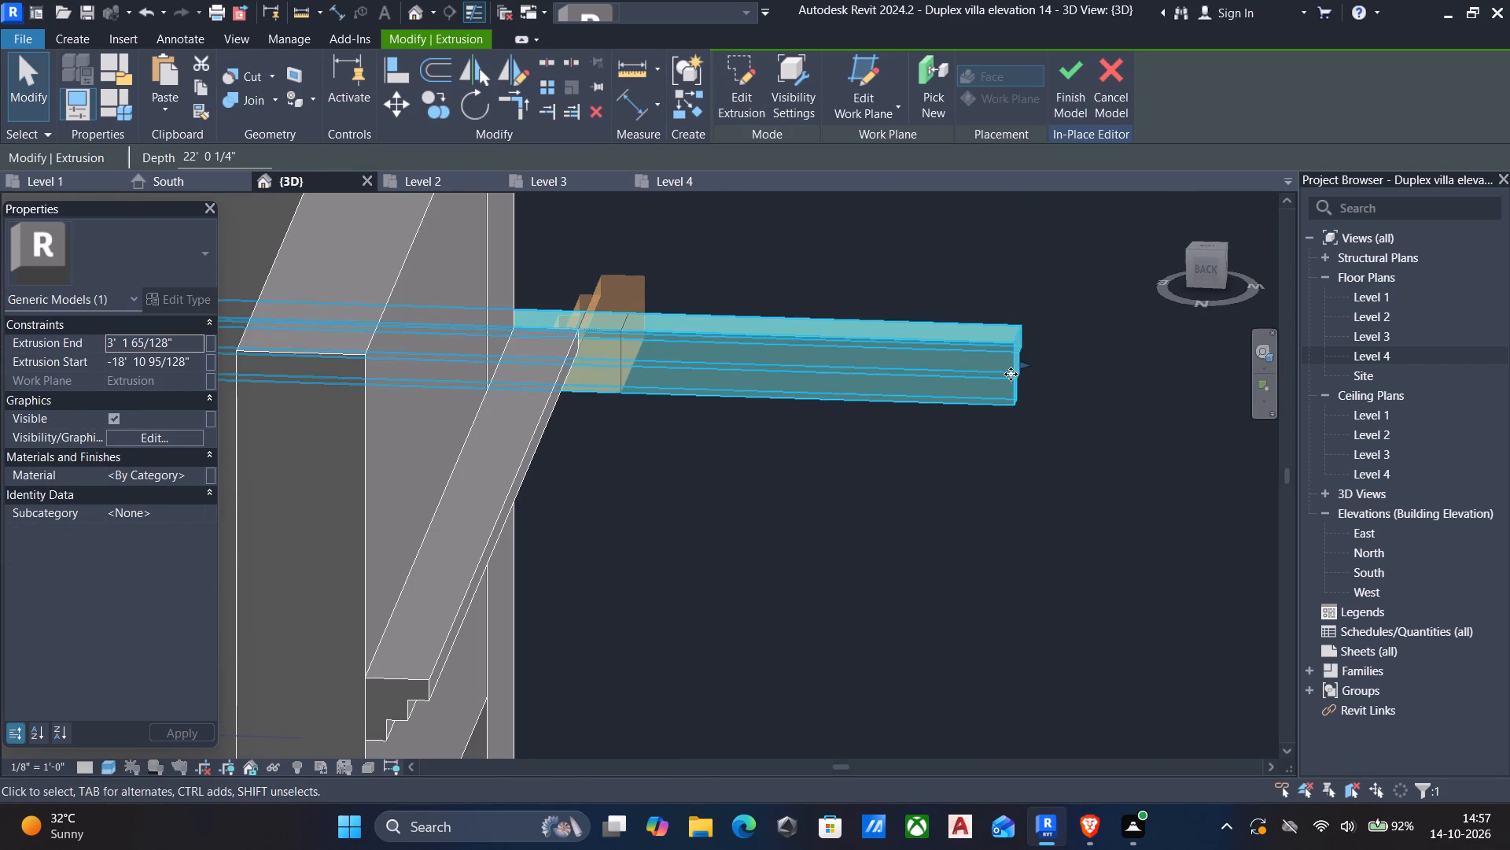
{"action": "left_click_drag", "start_coordinate": [1017, 368], "coordinate": [591, 320]}
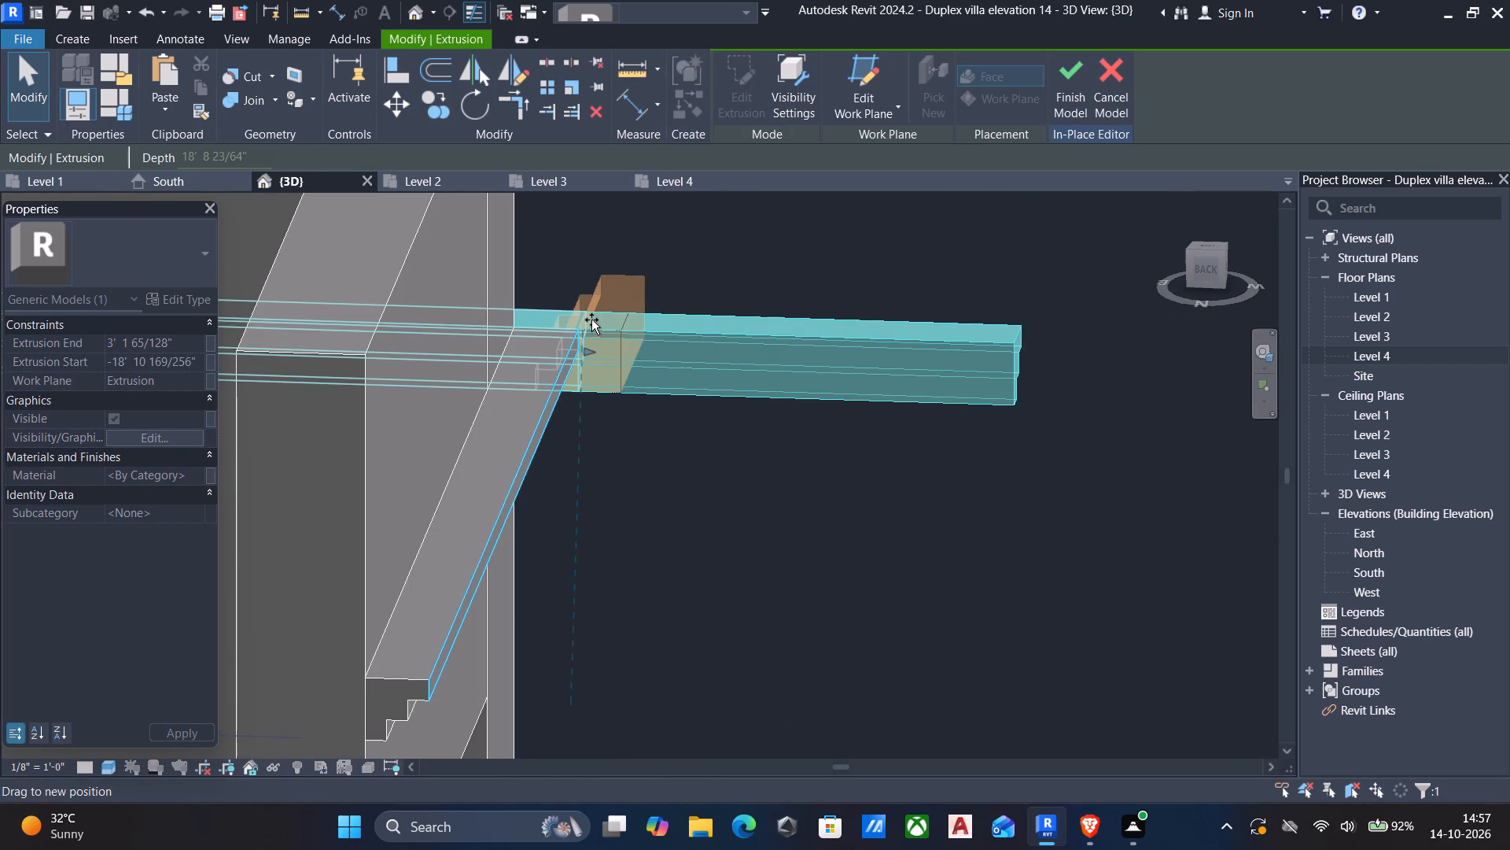
{"action": "left_click_drag", "start_coordinate": [591, 320], "coordinate": [602, 322]}
{"action": "key", "text": "Escape"}
Examine the stepped moulding corners and the whole portal from the sides, front and back.
{"action": "middle_click_drag", "start_coordinate": [654, 357], "coordinate": [412, 189], "text": "shift"}
{"action": "middle_click_drag", "start_coordinate": [532, 313], "coordinate": [377, 367], "text": "shift"}
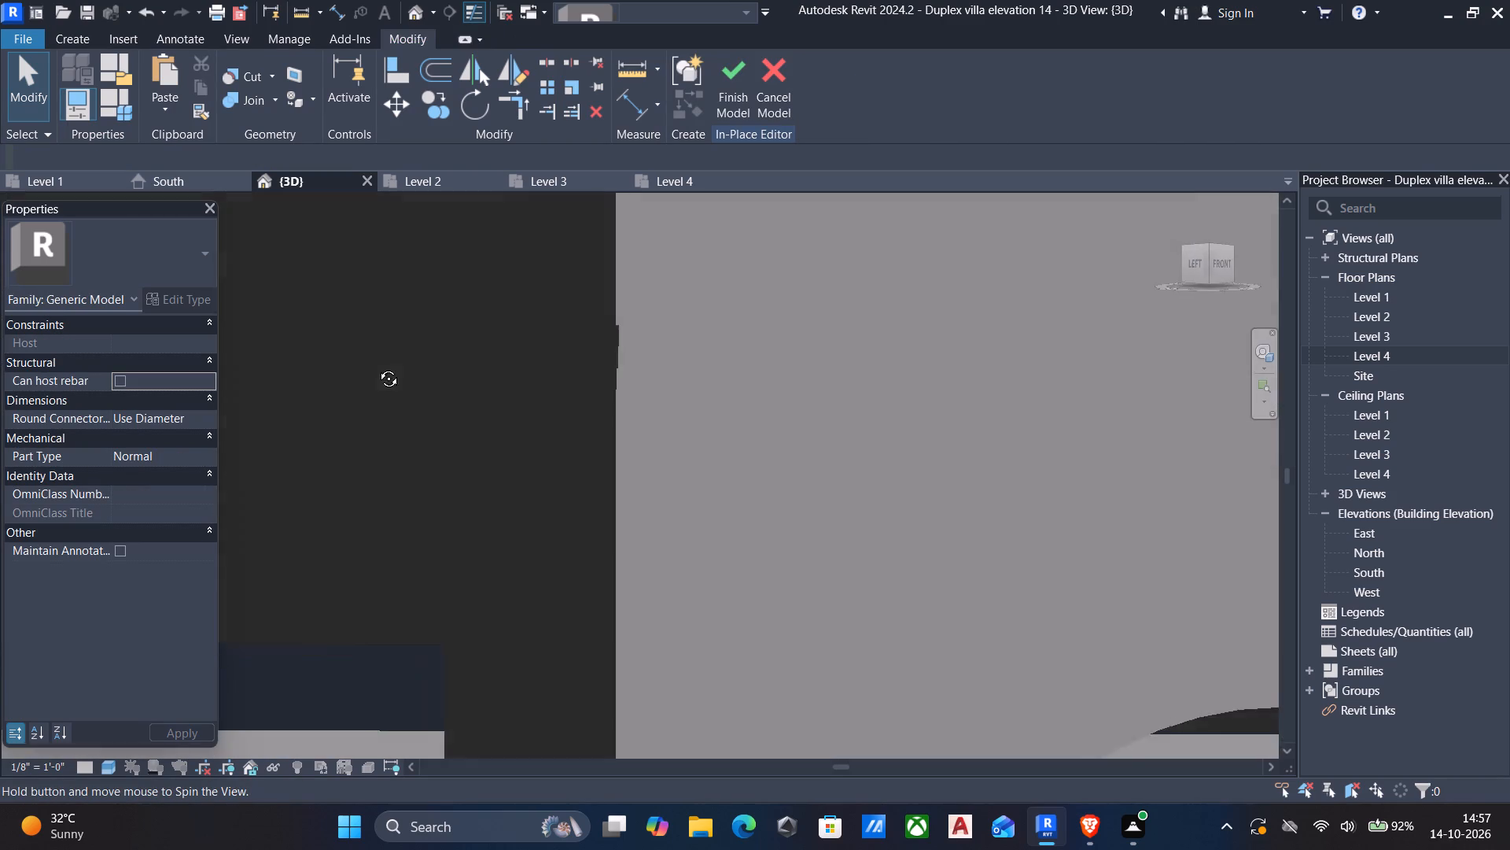
{"action": "middle_click_drag", "start_coordinate": [377, 367], "coordinate": [444, 294], "text": "shift"}
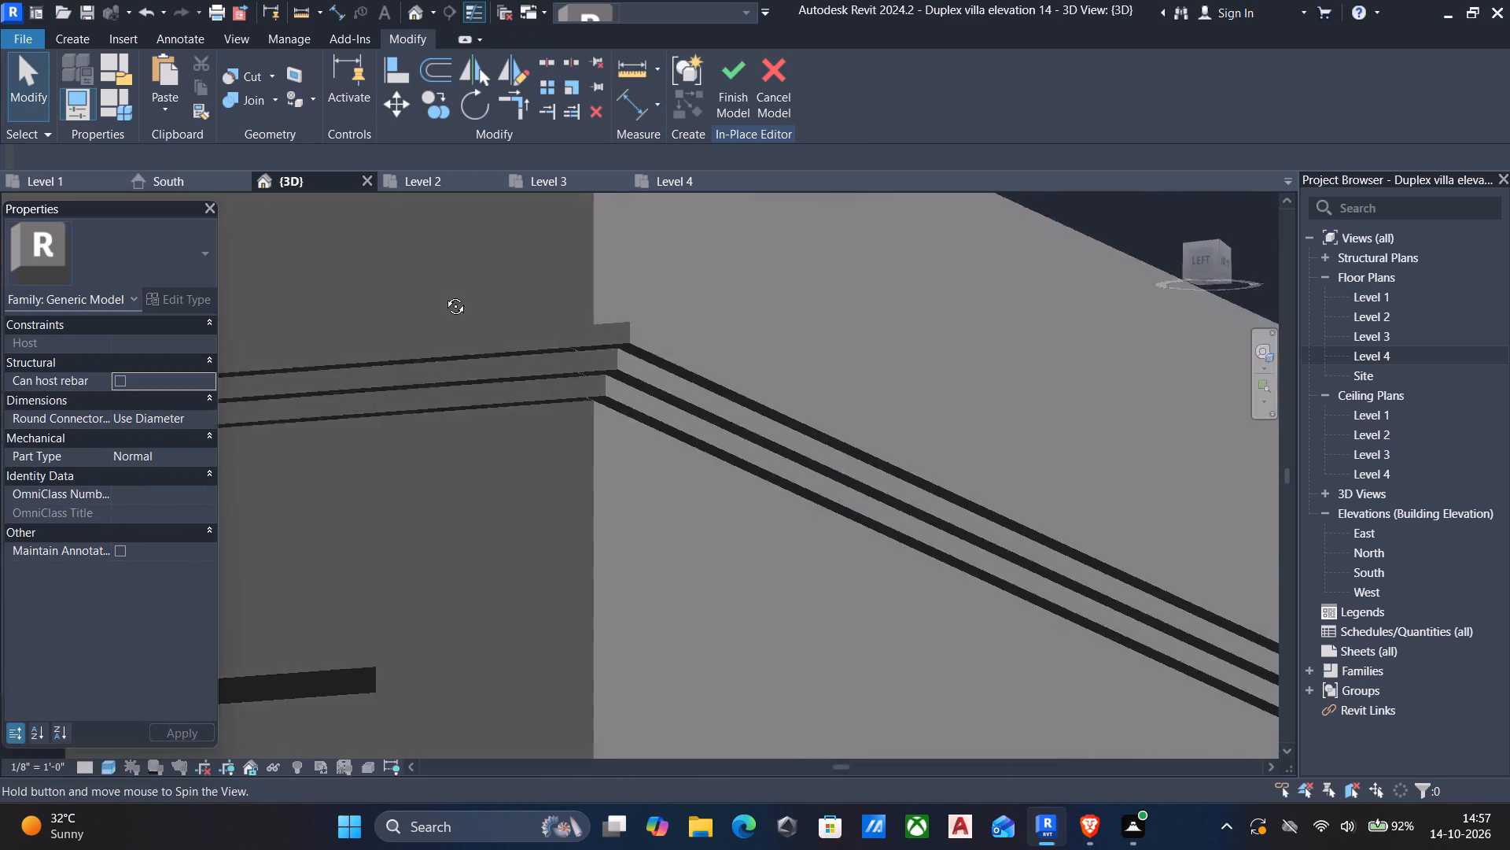
{"action": "middle_click_drag", "start_coordinate": [444, 294], "coordinate": [503, 372], "text": "shift"}
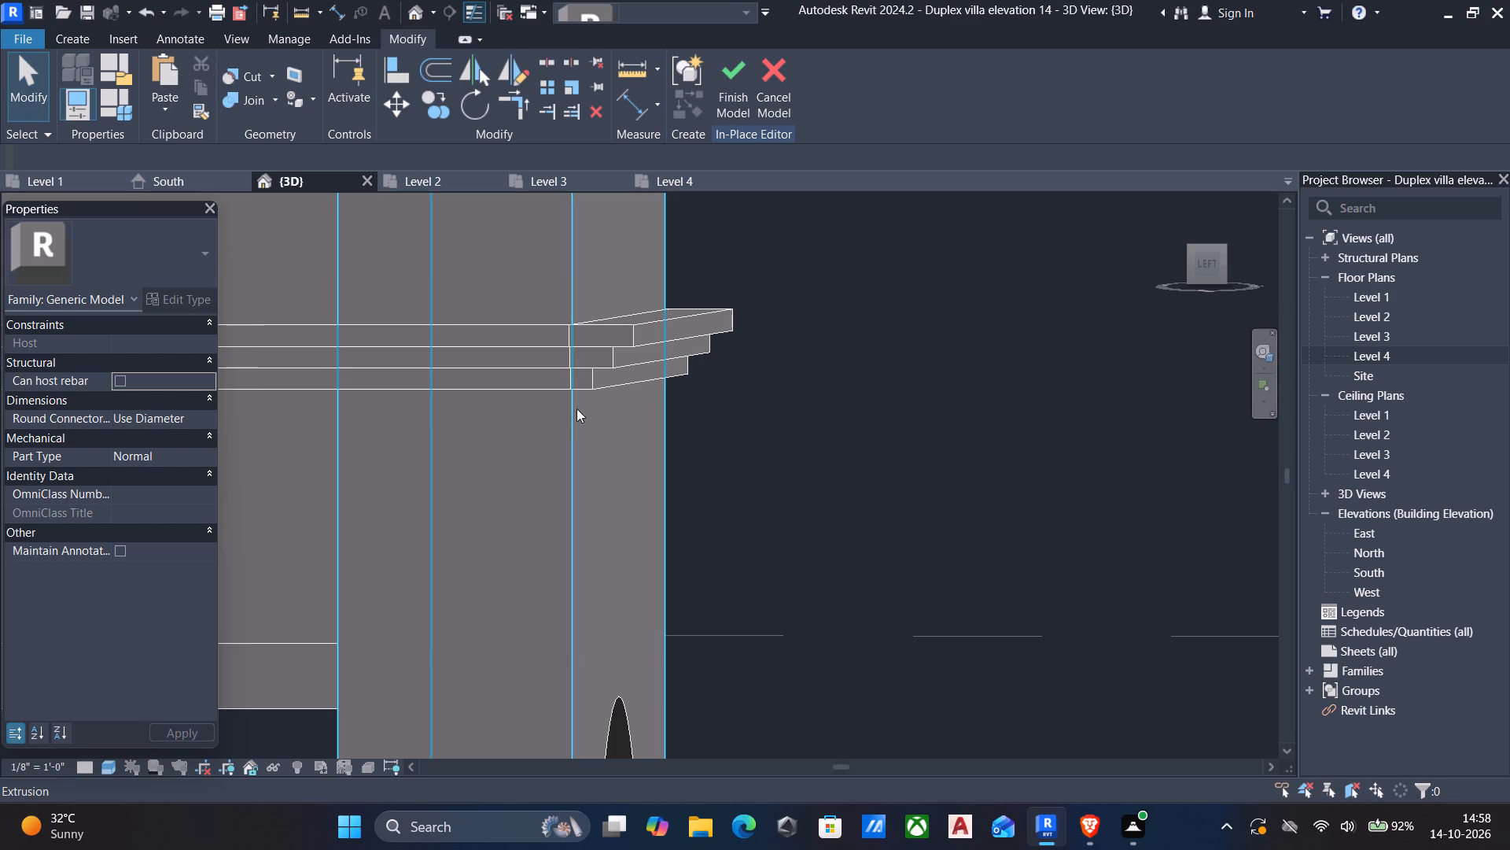
{"action": "scroll", "coordinate": [709, 434], "scroll_direction": "down", "scroll_amount": 9}
{"action": "middle_click_drag", "start_coordinate": [725, 434], "coordinate": [598, 417], "text": "shift"}
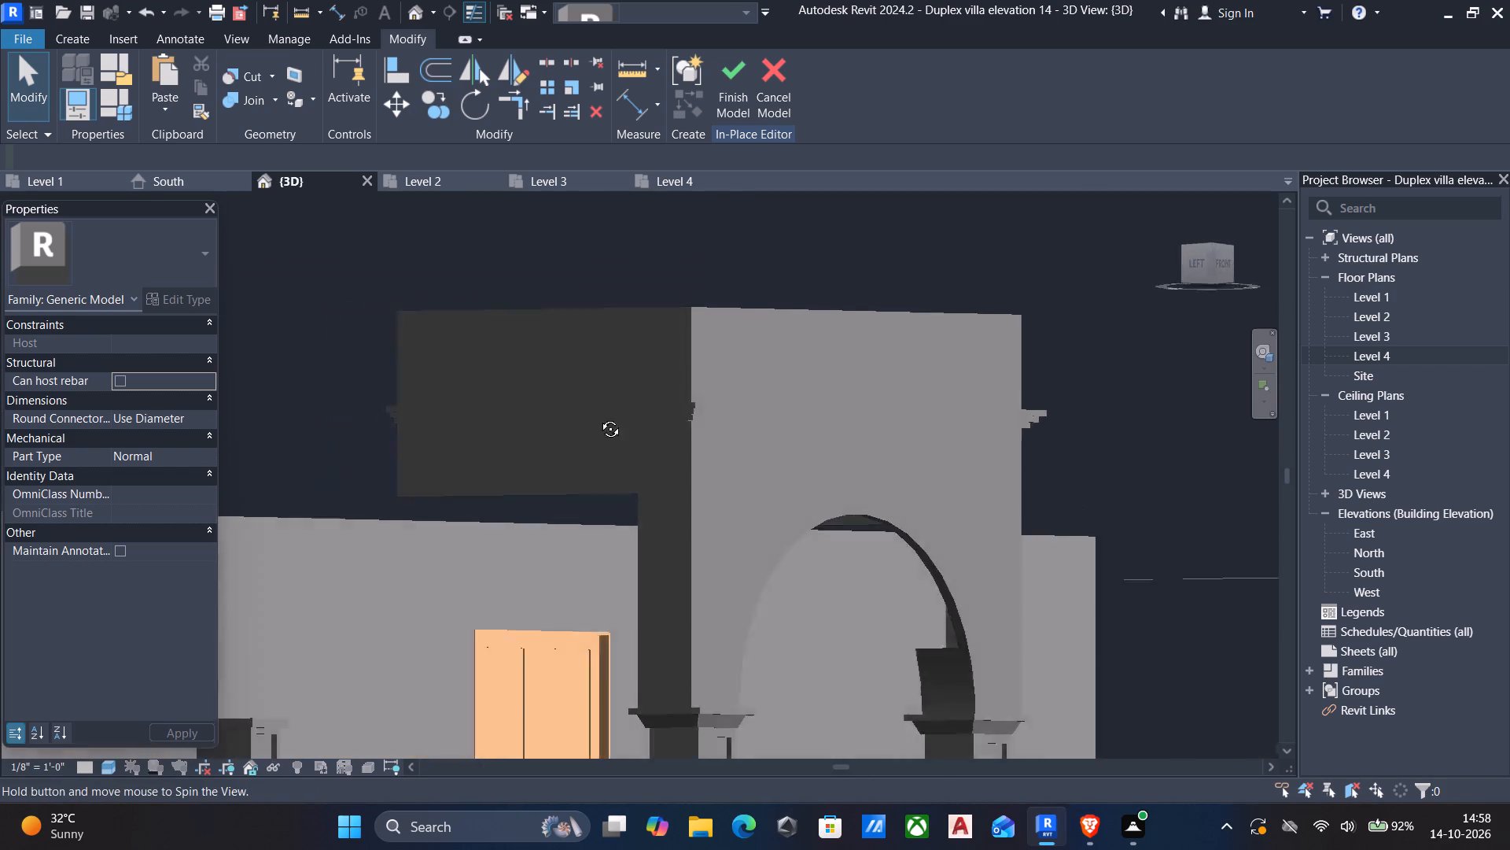
{"action": "middle_click_drag", "start_coordinate": [598, 417], "coordinate": [749, 469], "text": "shift"}
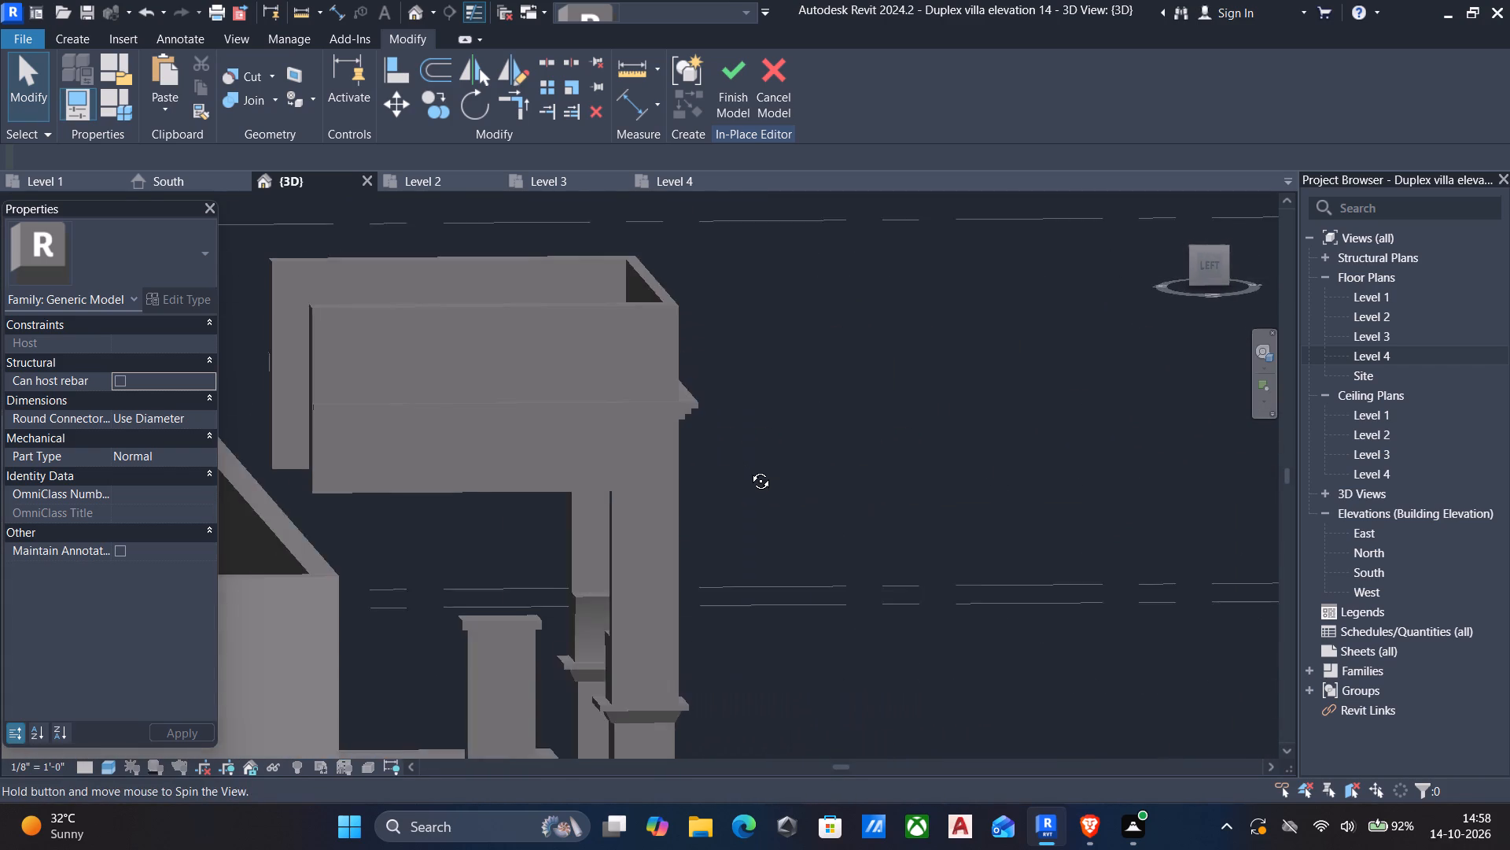
{"action": "middle_click_drag", "start_coordinate": [749, 469], "coordinate": [786, 502], "text": "shift"}
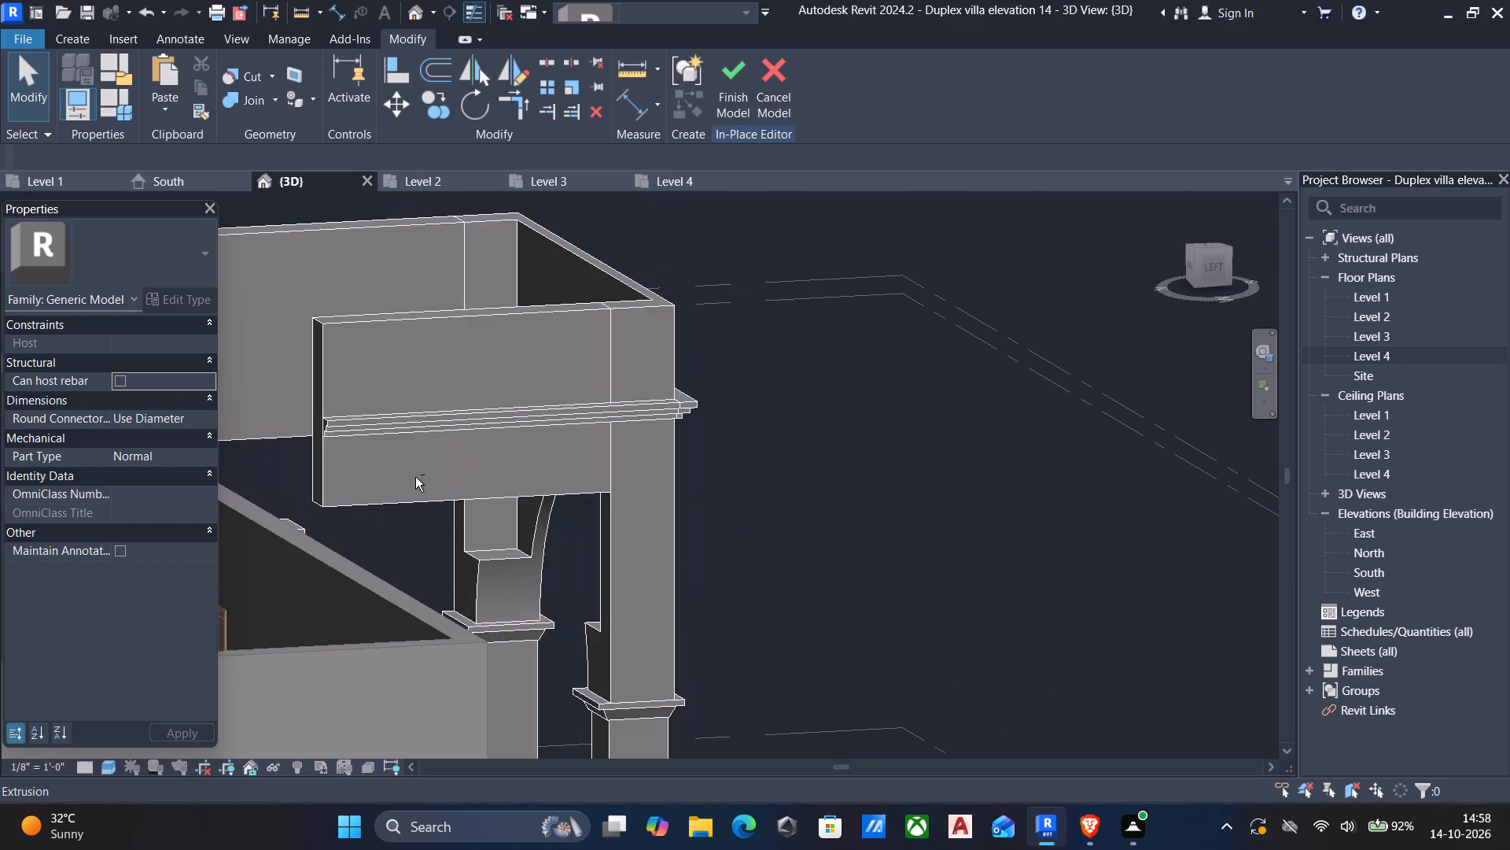
{"action": "scroll", "coordinate": [415, 477], "scroll_direction": "down", "scroll_amount": 3}
{"action": "middle_click_drag", "start_coordinate": [488, 486], "coordinate": [226, 454], "text": "shift"}
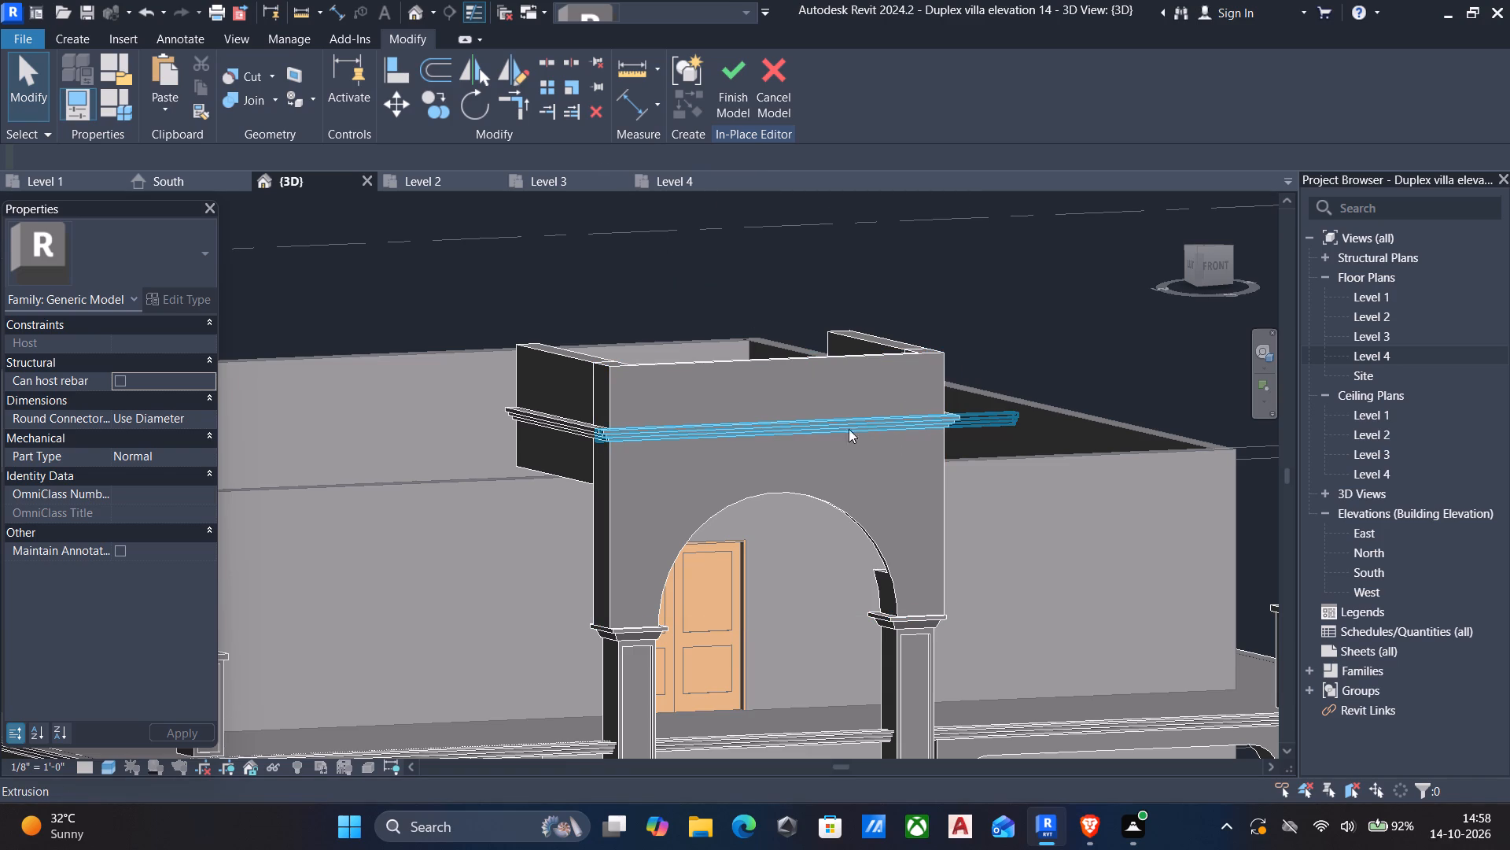
{"action": "scroll", "coordinate": [826, 431], "scroll_direction": "down", "scroll_amount": 3}
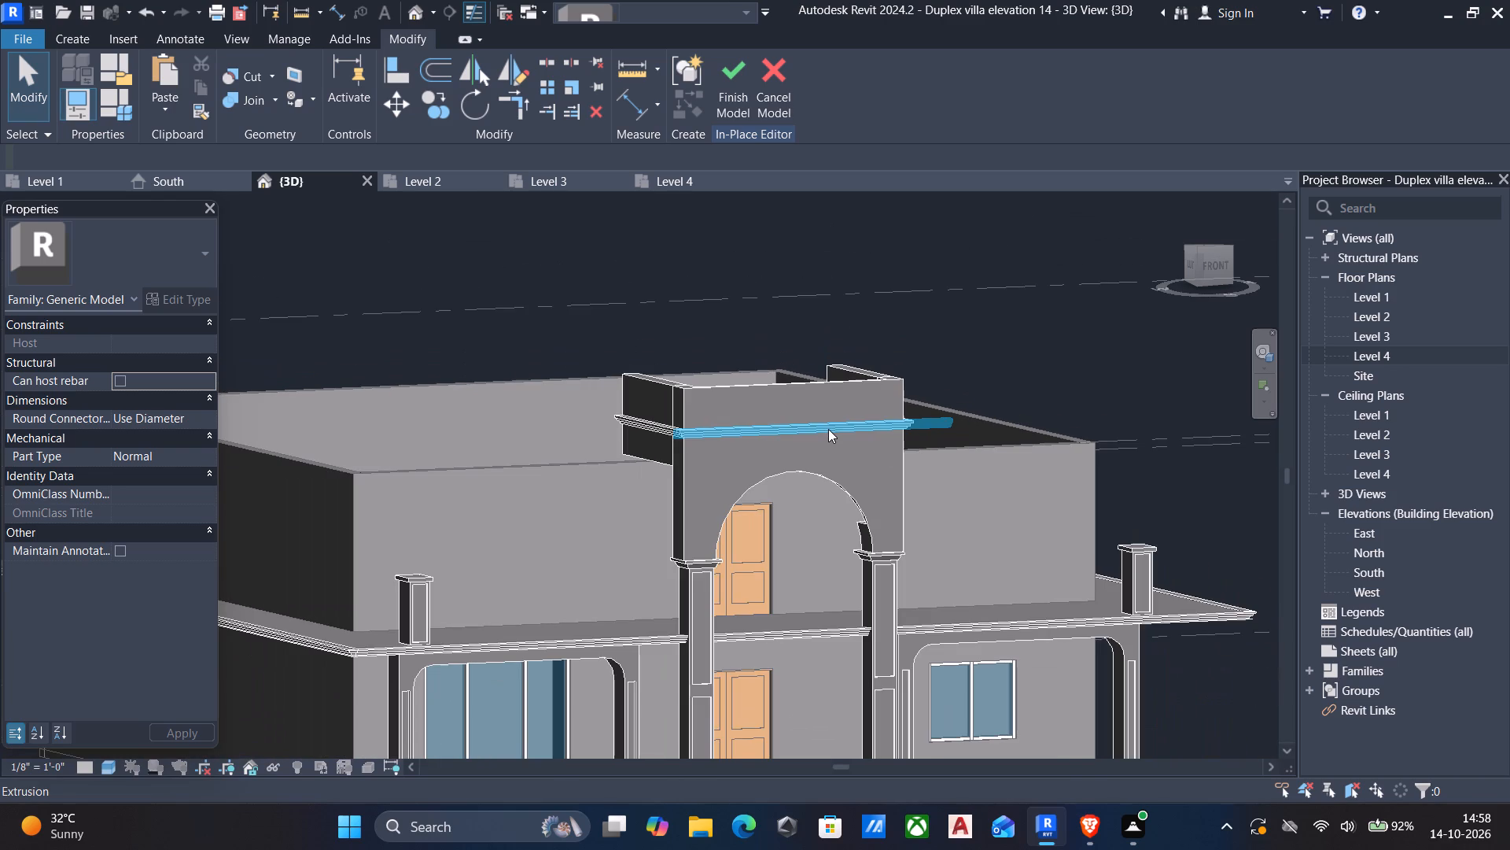
{"action": "left_click", "coordinate": [828, 429]}
{"action": "scroll", "coordinate": [971, 434], "scroll_direction": "up", "scroll_amount": 5}
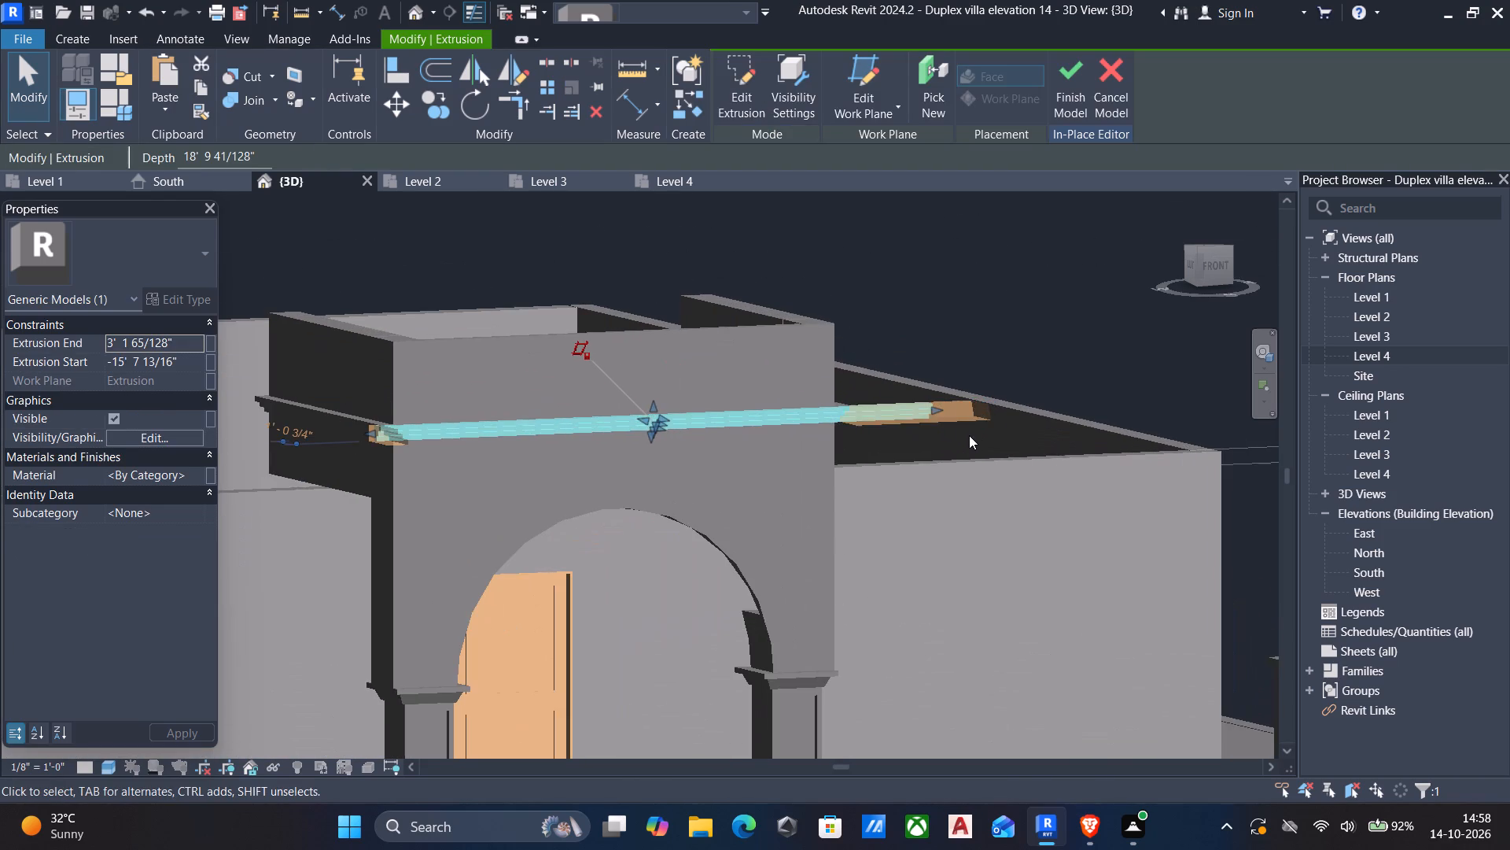
{"action": "key", "text": "Escape"}
{"action": "scroll", "coordinate": [958, 439], "scroll_direction": "down", "scroll_amount": 4}
{"action": "middle_click_drag", "start_coordinate": [943, 453], "coordinate": [511, 523], "text": "shift"}
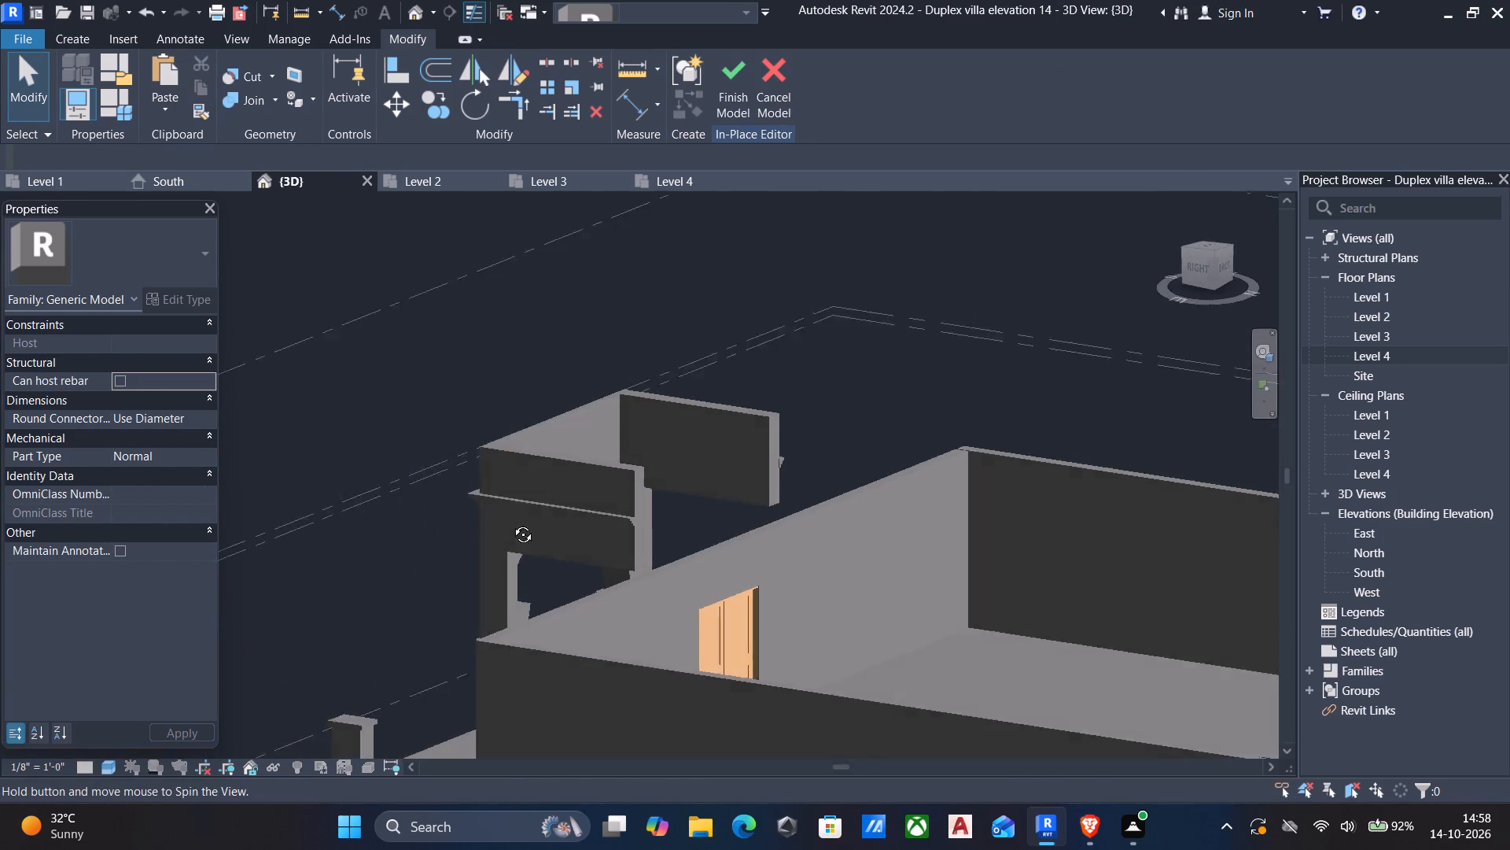
{"action": "middle_click_drag", "start_coordinate": [511, 523], "coordinate": [792, 504], "text": "shift"}
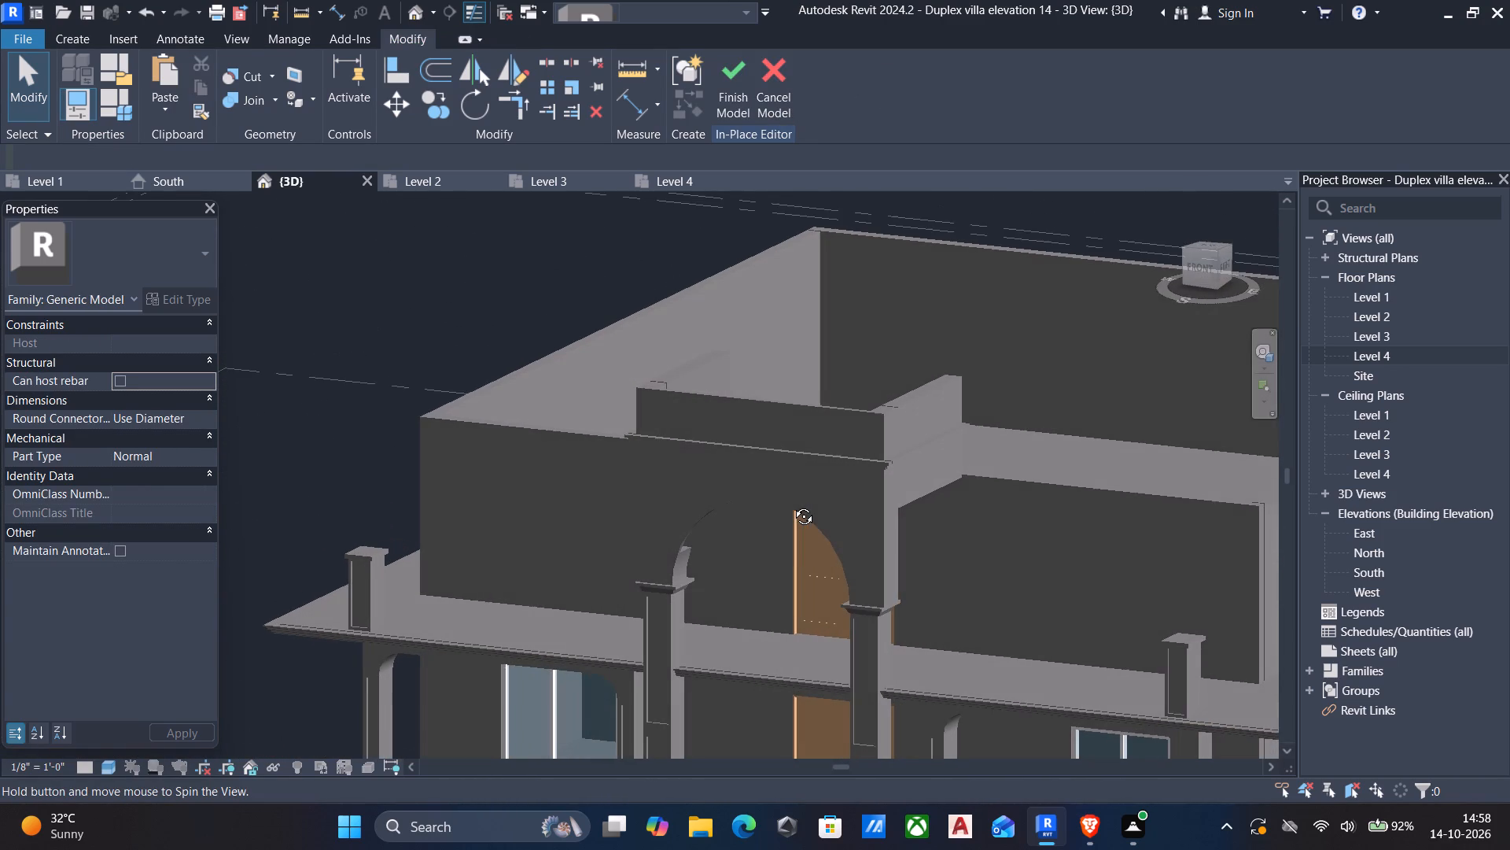
{"action": "middle_click_drag", "start_coordinate": [792, 504], "coordinate": [790, 504], "text": "shift"}
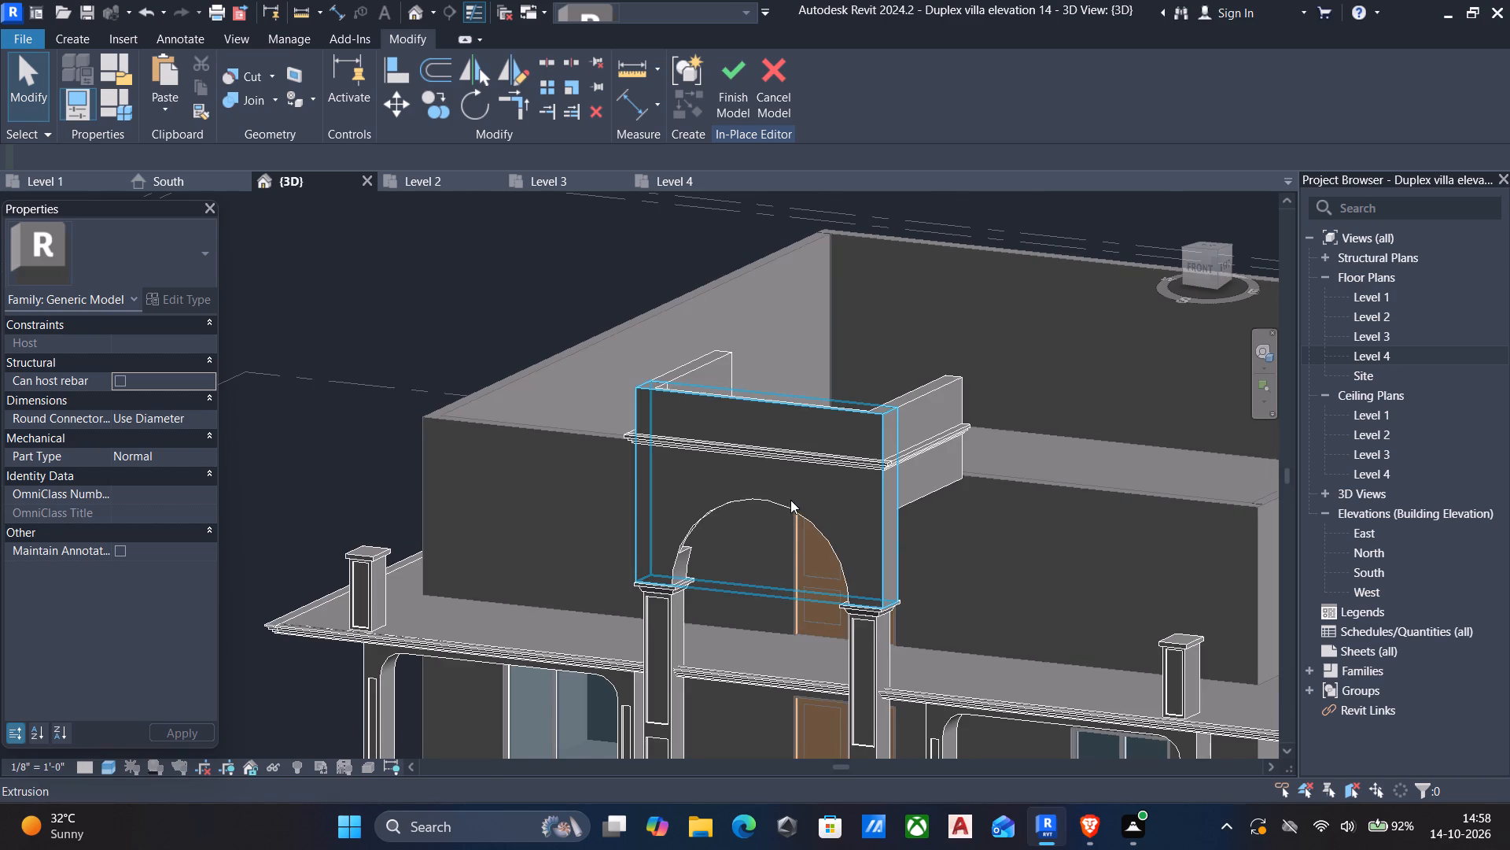
Lower the top of the arched front wall extrusion to a depth of about 9' 8".
{"action": "middle_click_drag", "start_coordinate": [786, 505], "coordinate": [781, 566]}
{"action": "left_click", "coordinate": [764, 466]}
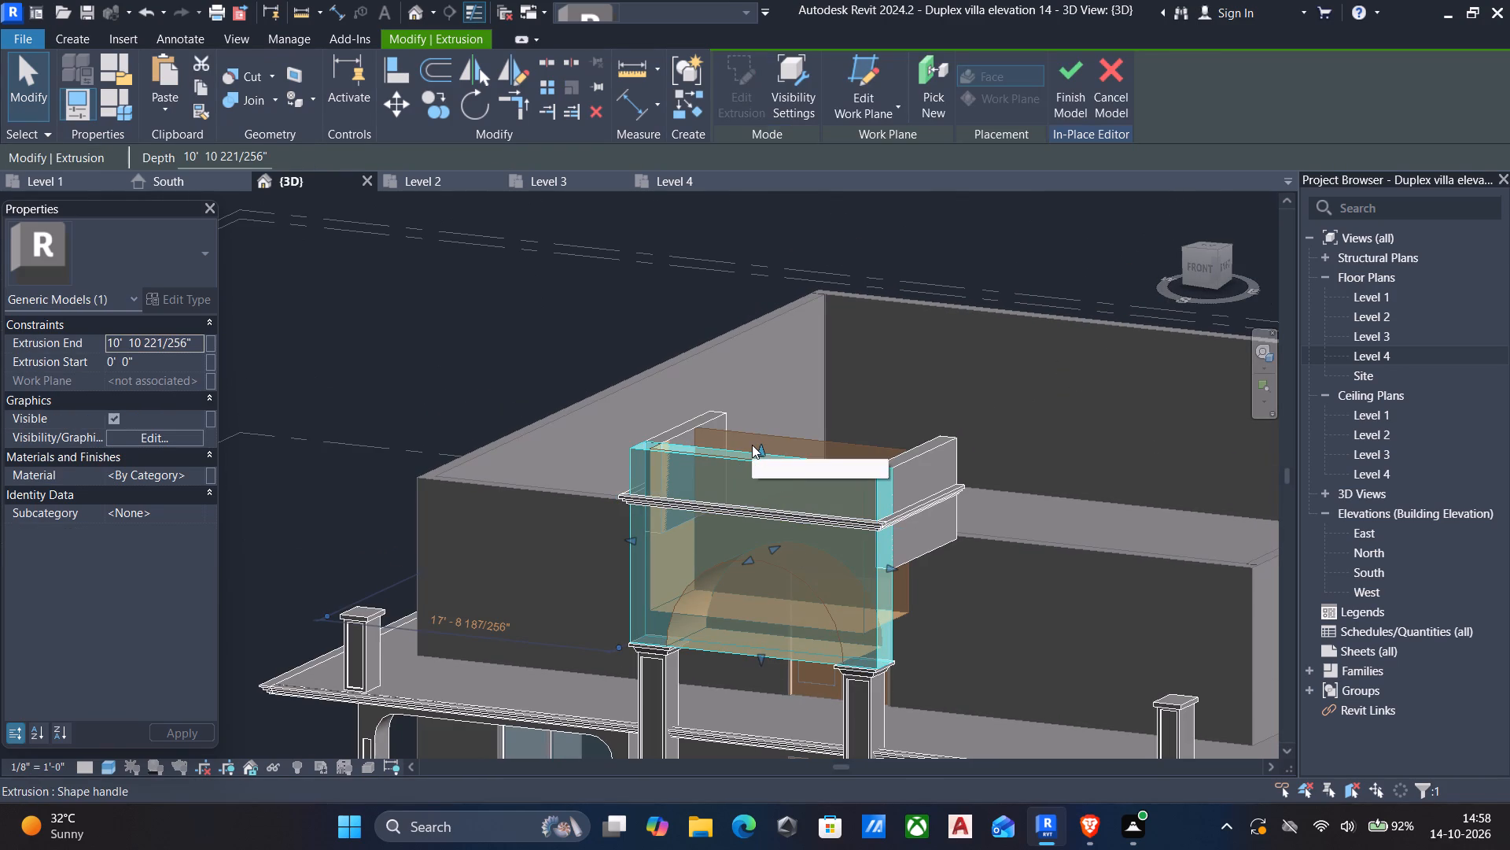
{"action": "scroll", "coordinate": [752, 445], "scroll_direction": "up", "scroll_amount": 4}
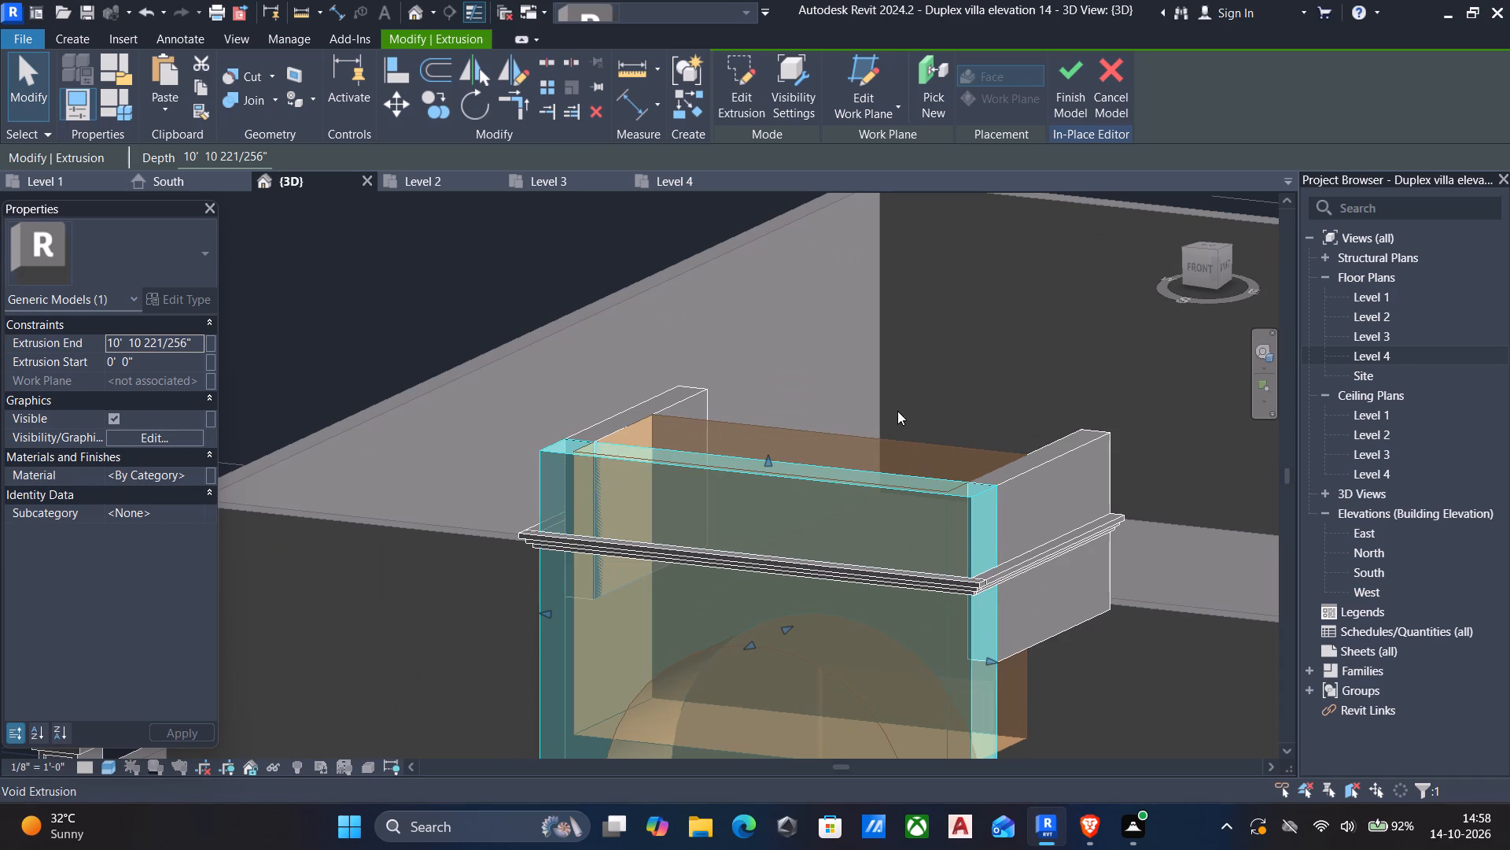
{"action": "left_click", "coordinate": [1200, 265]}
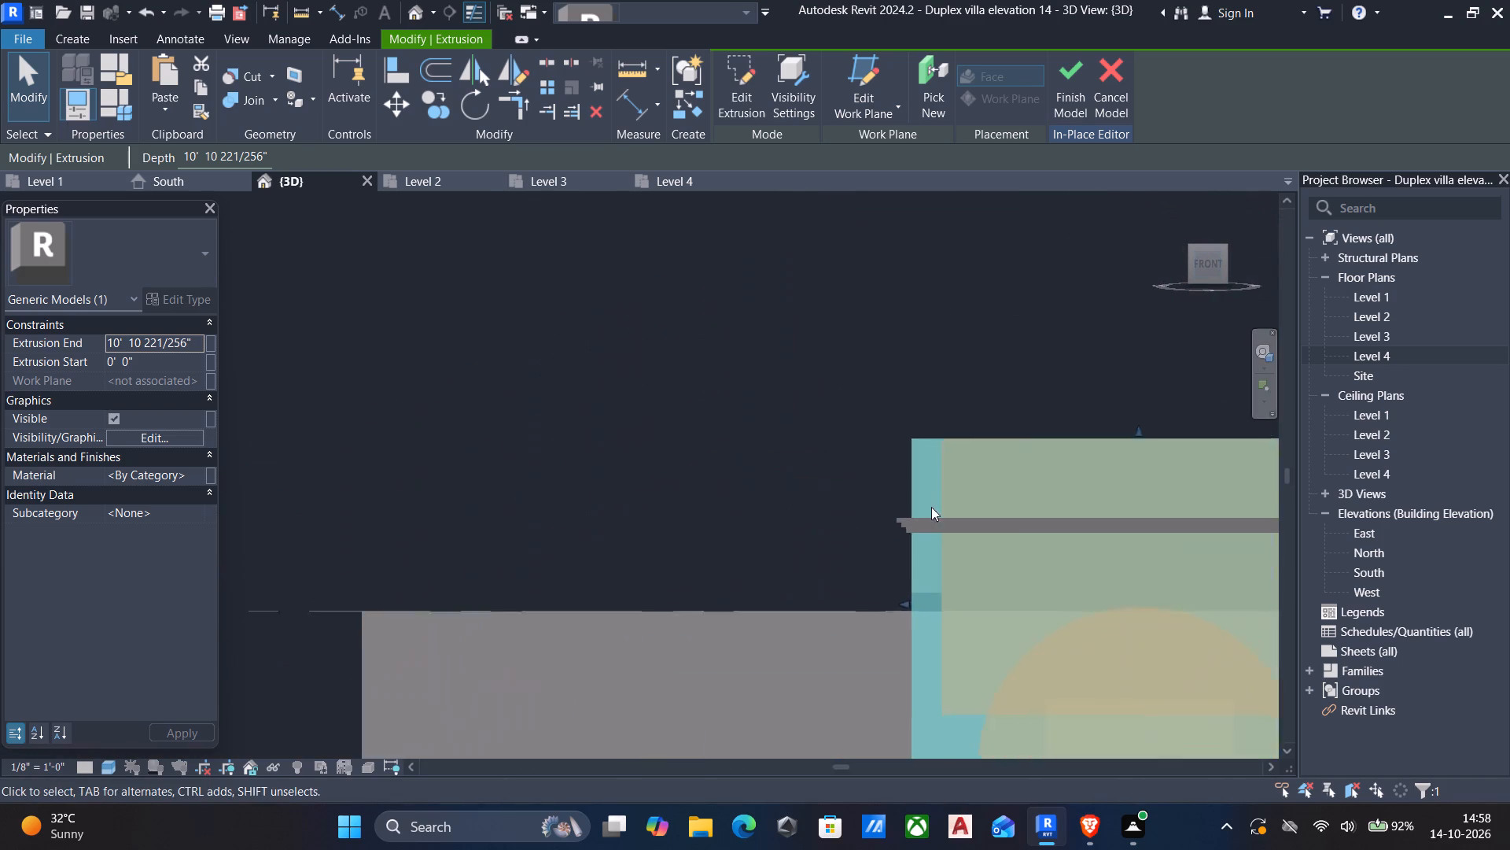
{"action": "scroll", "coordinate": [807, 456], "scroll_direction": "up", "scroll_amount": 4}
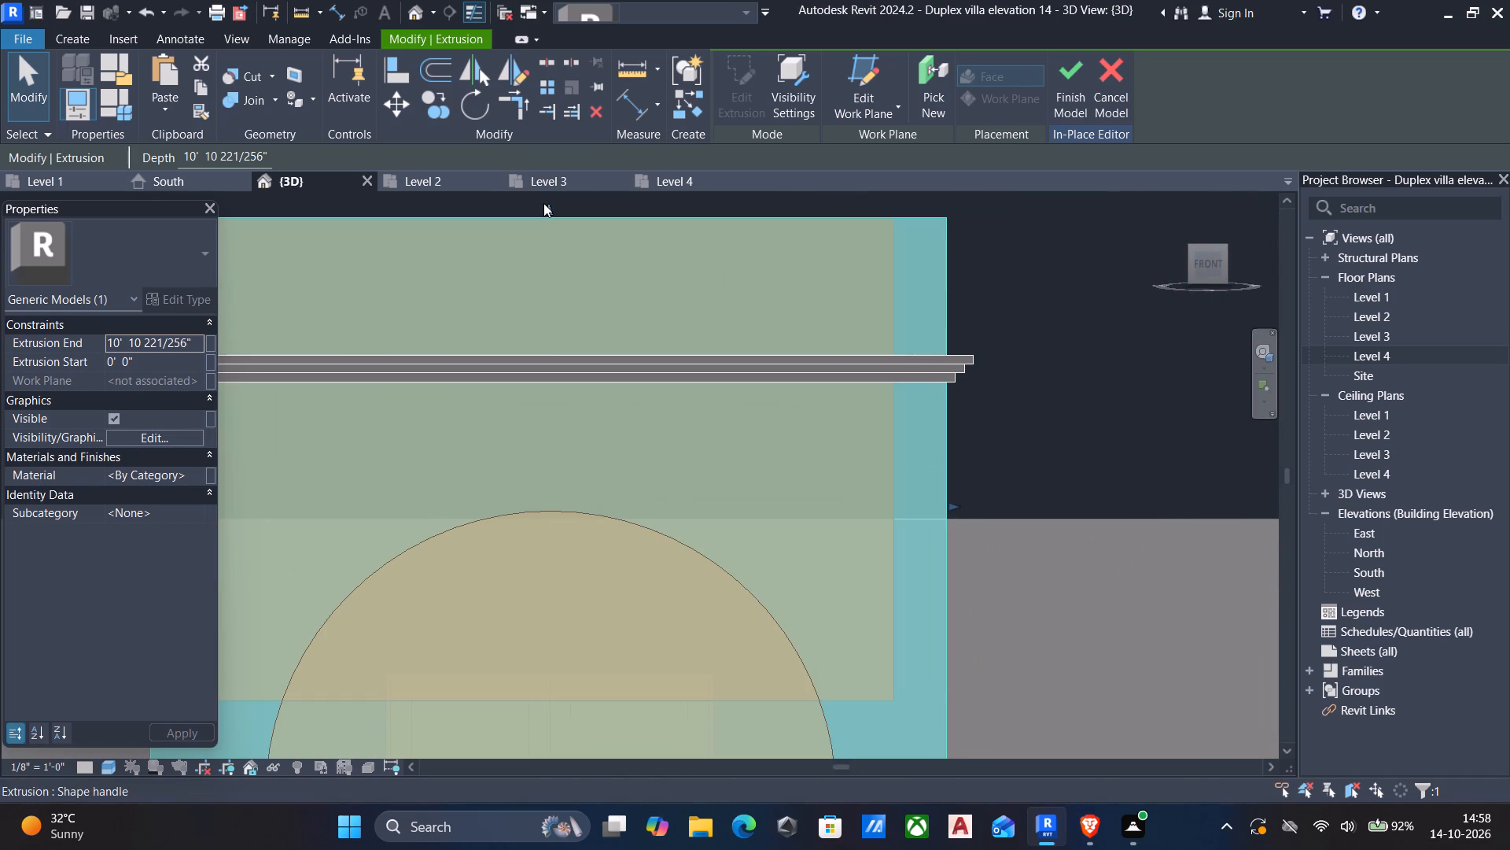
{"action": "left_click_drag", "start_coordinate": [543, 203], "coordinate": [556, 283]}
{"action": "scroll", "coordinate": [790, 286], "scroll_direction": "down", "scroll_amount": 5}
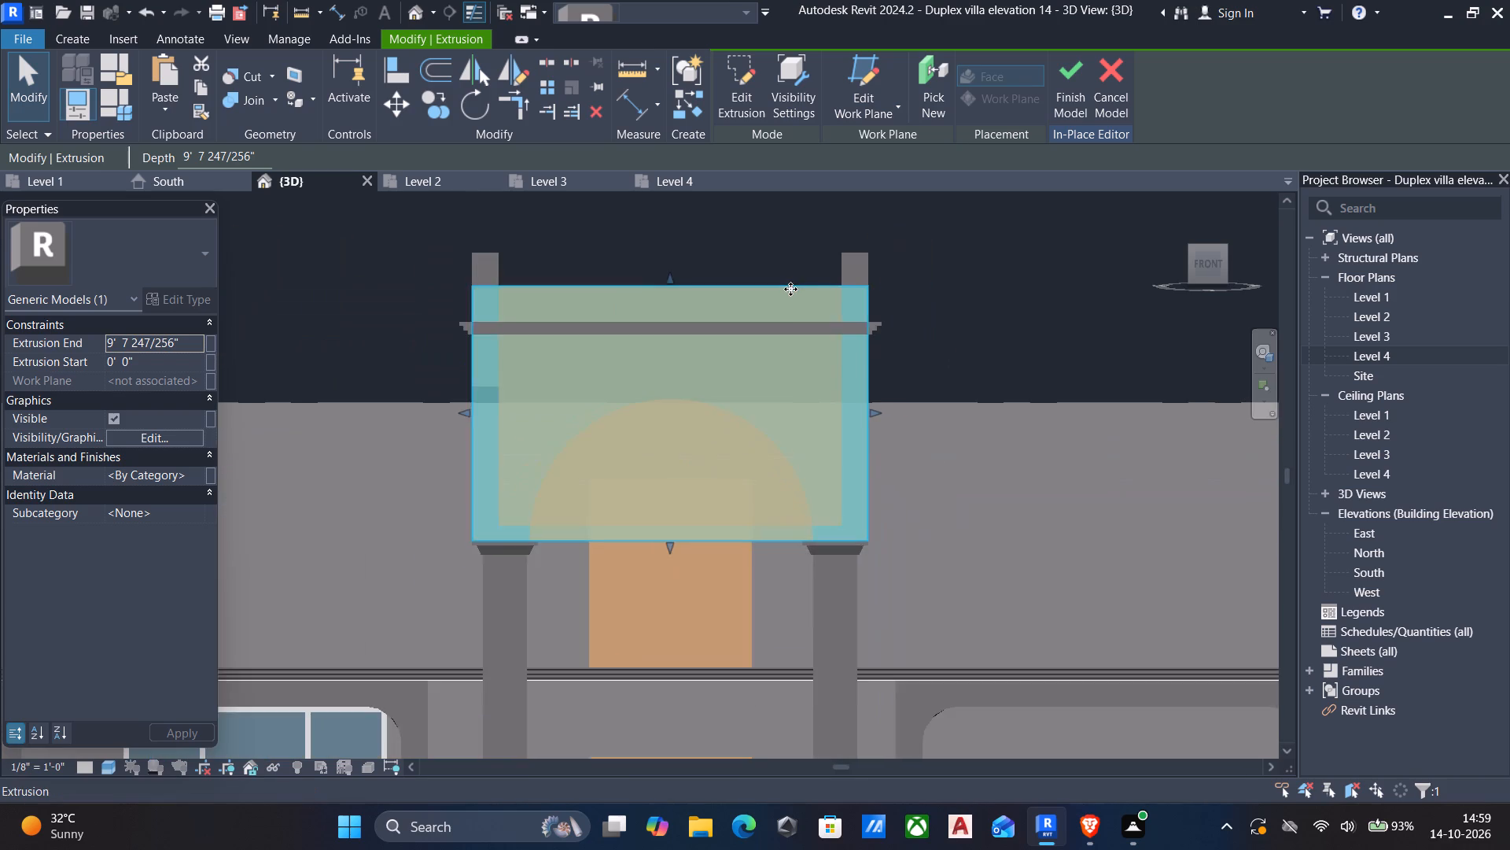
Align the top faces of both portal side walls with the lowered front wall top, using multiple alignment.
{"action": "middle_click_drag", "start_coordinate": [789, 299], "coordinate": [823, 453], "text": "shift"}
{"action": "key", "text": "a"}
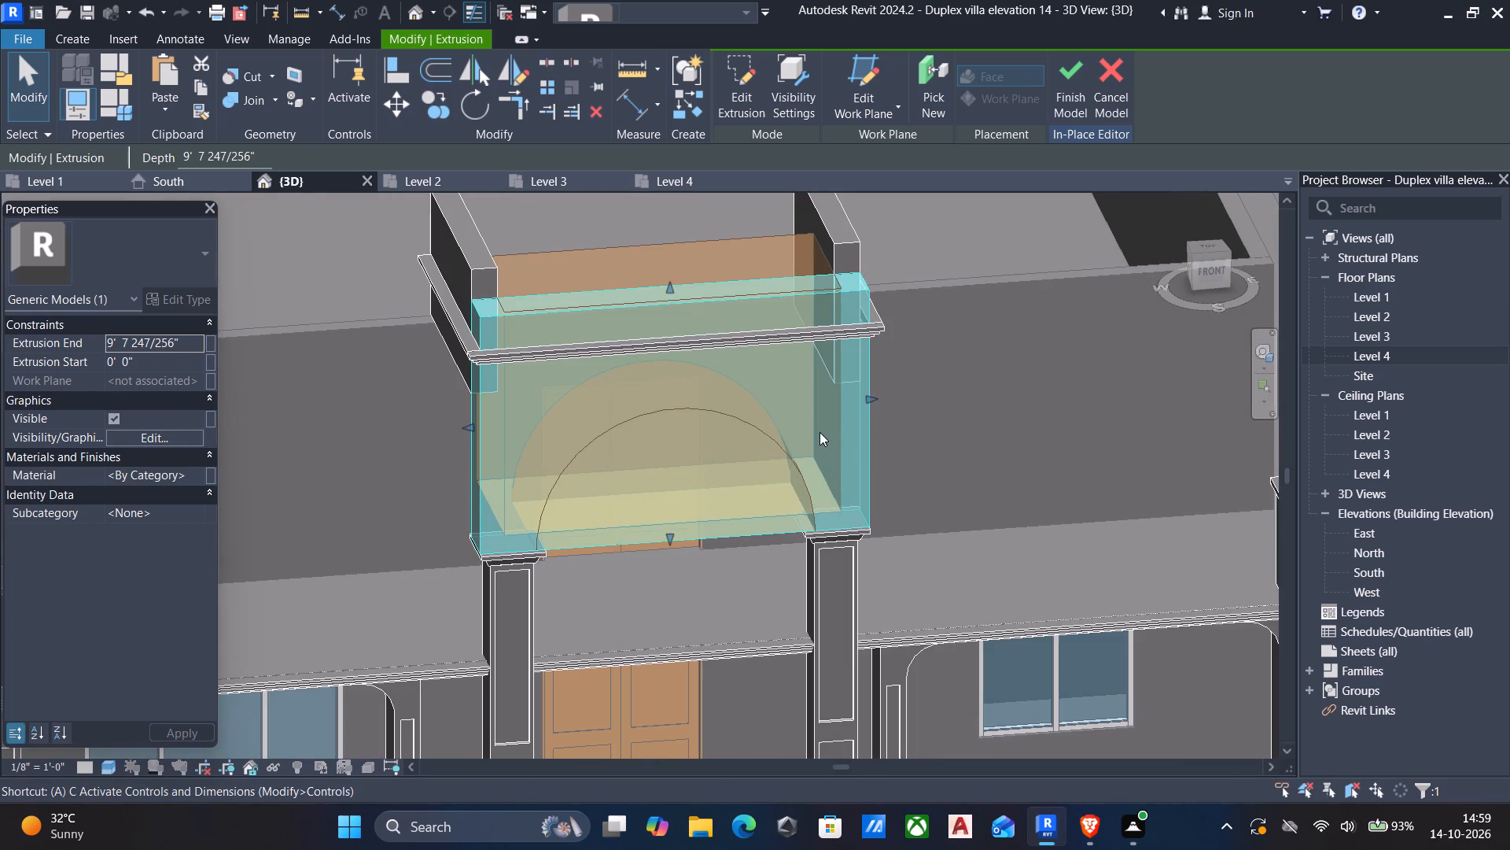
{"action": "key", "text": "l"}
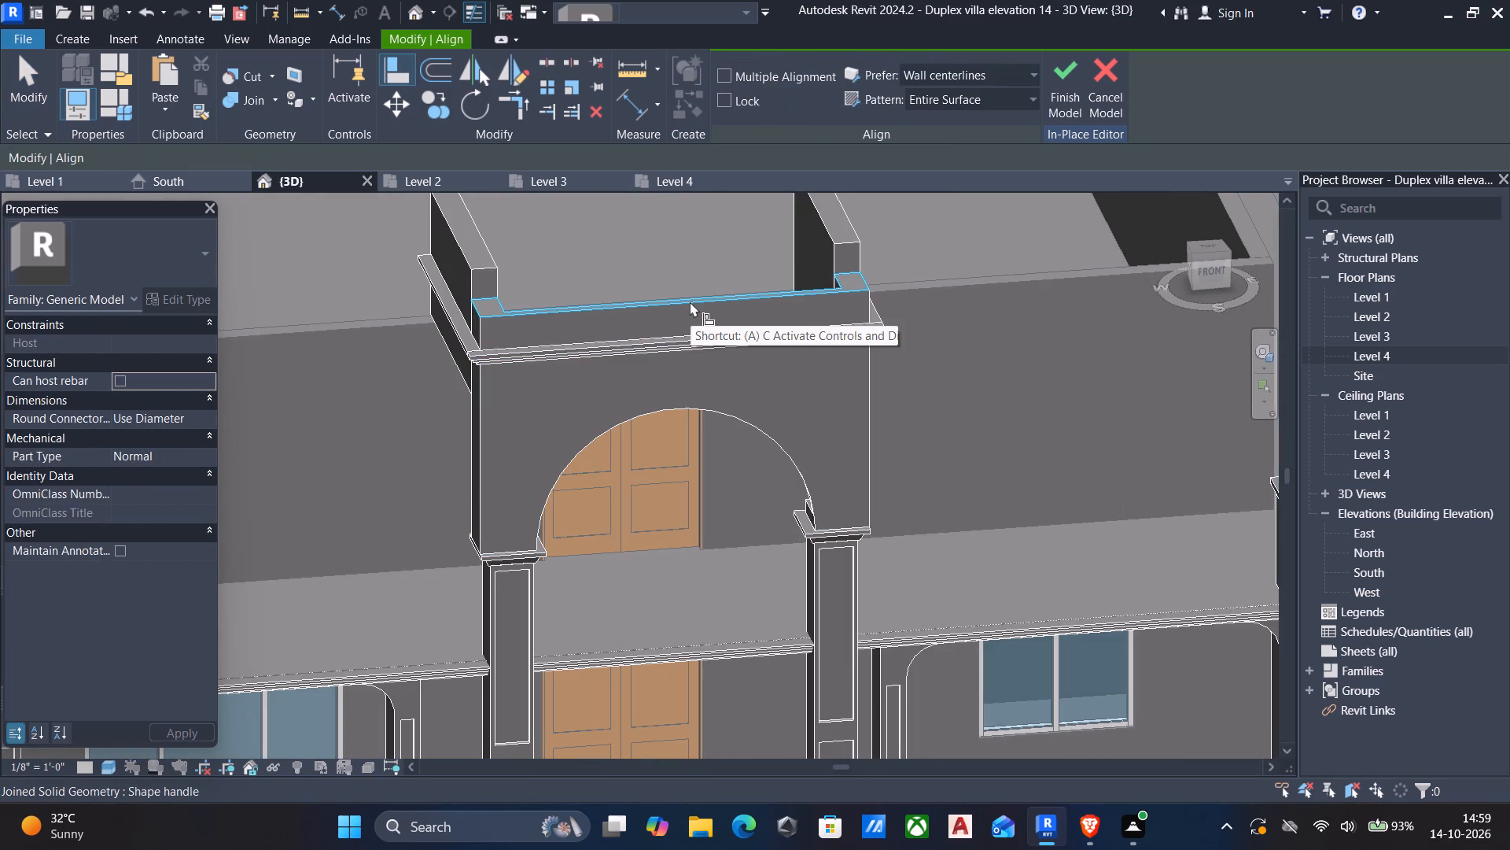
{"action": "left_click", "coordinate": [690, 301]}
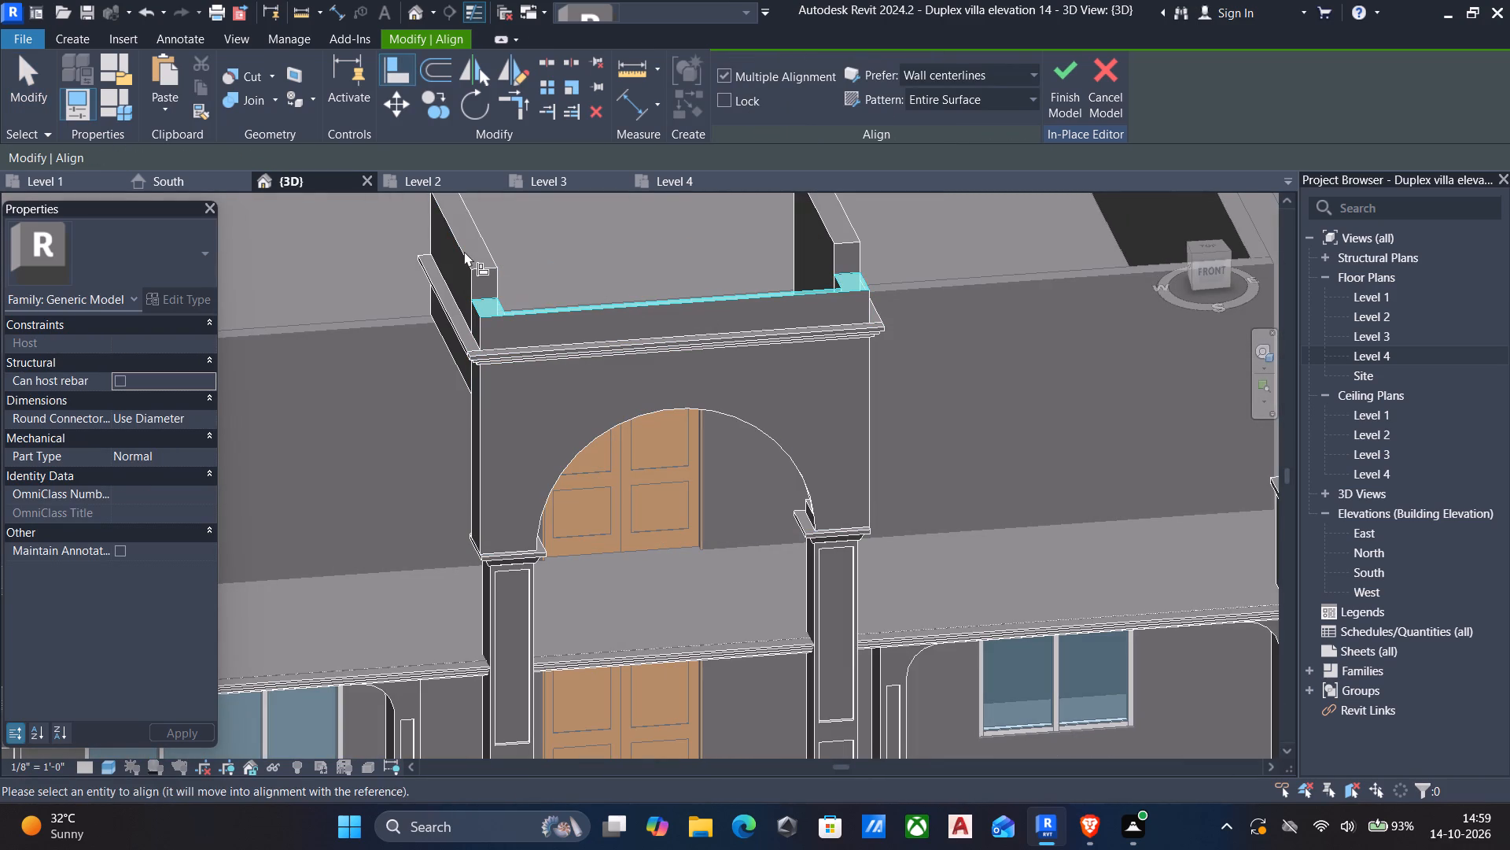
{"action": "left_click", "coordinate": [464, 251], "text": "ctrl"}
{"action": "left_click", "coordinate": [833, 221], "text": "ctrl"}
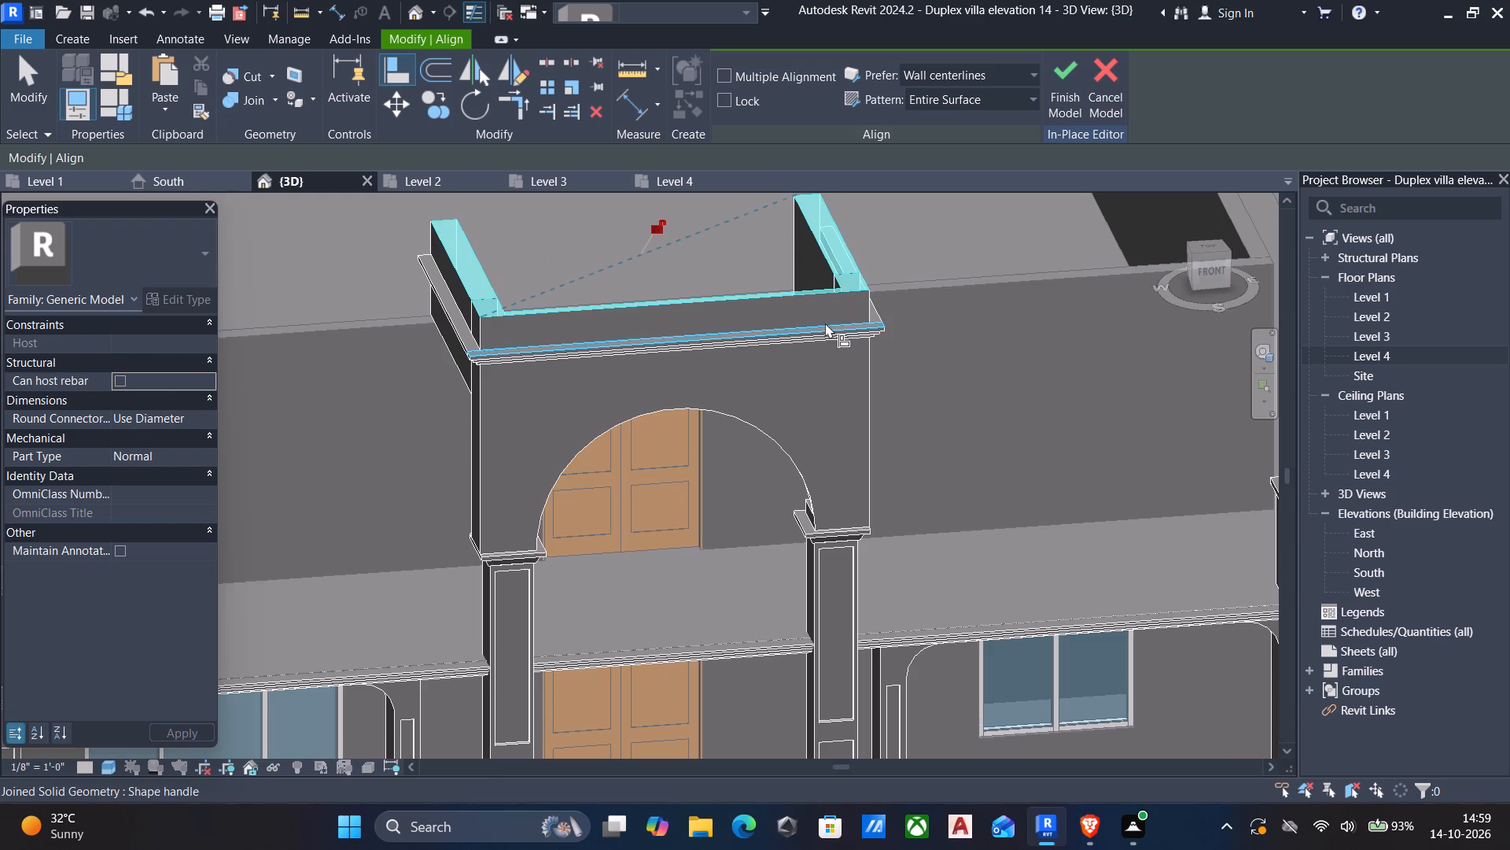
{"action": "key", "text": "Escape"}
{"action": "scroll", "coordinate": [821, 329], "scroll_direction": "down", "scroll_amount": 3}
{"action": "middle_click_drag", "start_coordinate": [806, 358], "coordinate": [857, 300], "text": "shift"}
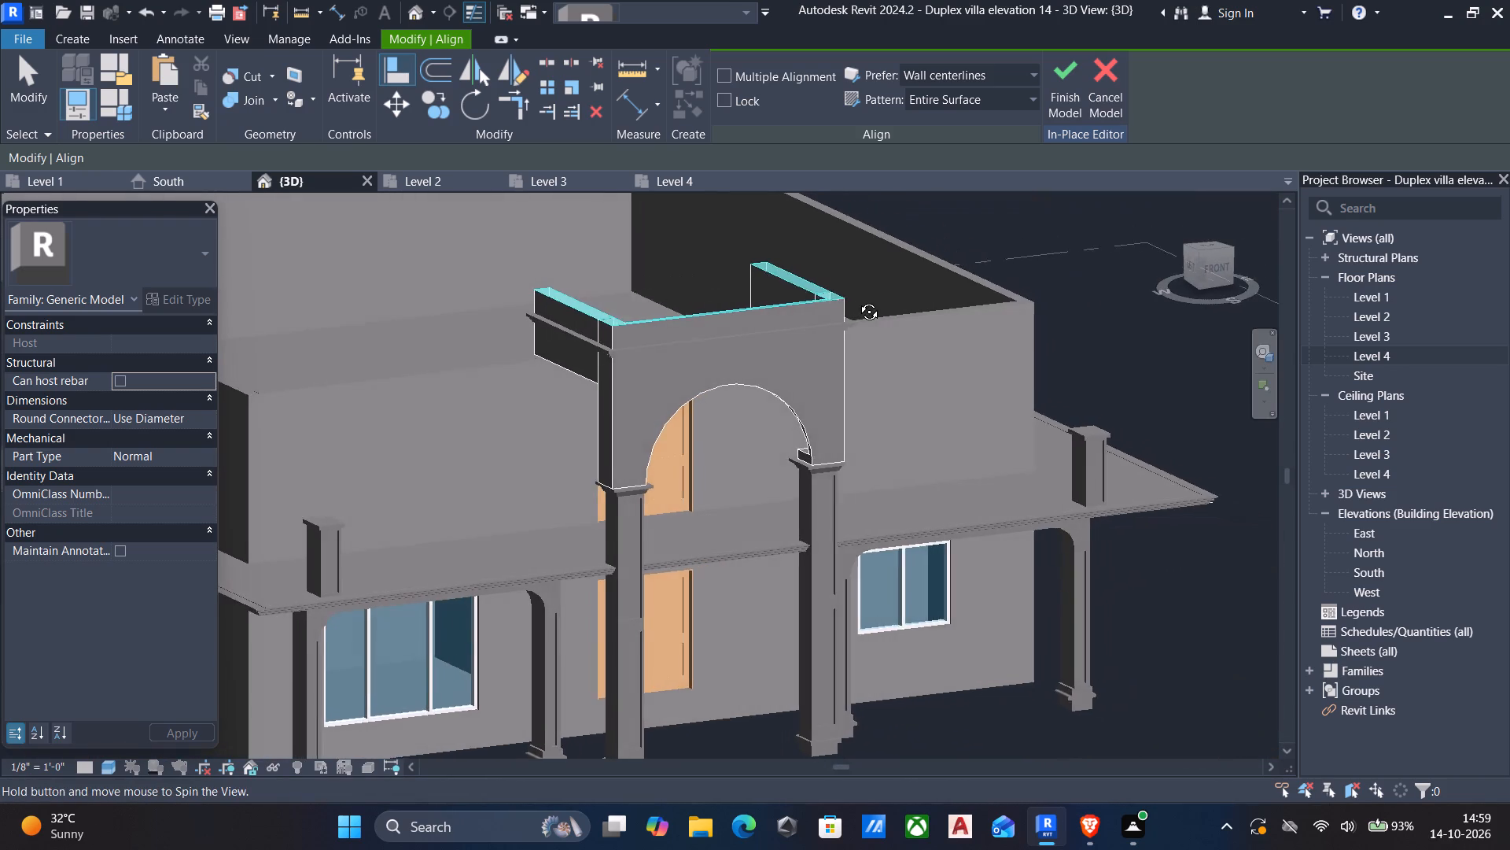
{"action": "middle_click_drag", "start_coordinate": [857, 300], "coordinate": [861, 299], "text": "shift"}
{"action": "key", "text": "Escape"}
Copy the front moulding and both side mouldings straight up about 1' 4" so their top meets the portal wall top.
{"action": "scroll", "coordinate": [772, 394], "scroll_direction": "up", "scroll_amount": 5}
{"action": "scroll", "coordinate": [717, 362], "scroll_direction": "down", "scroll_amount": 4}
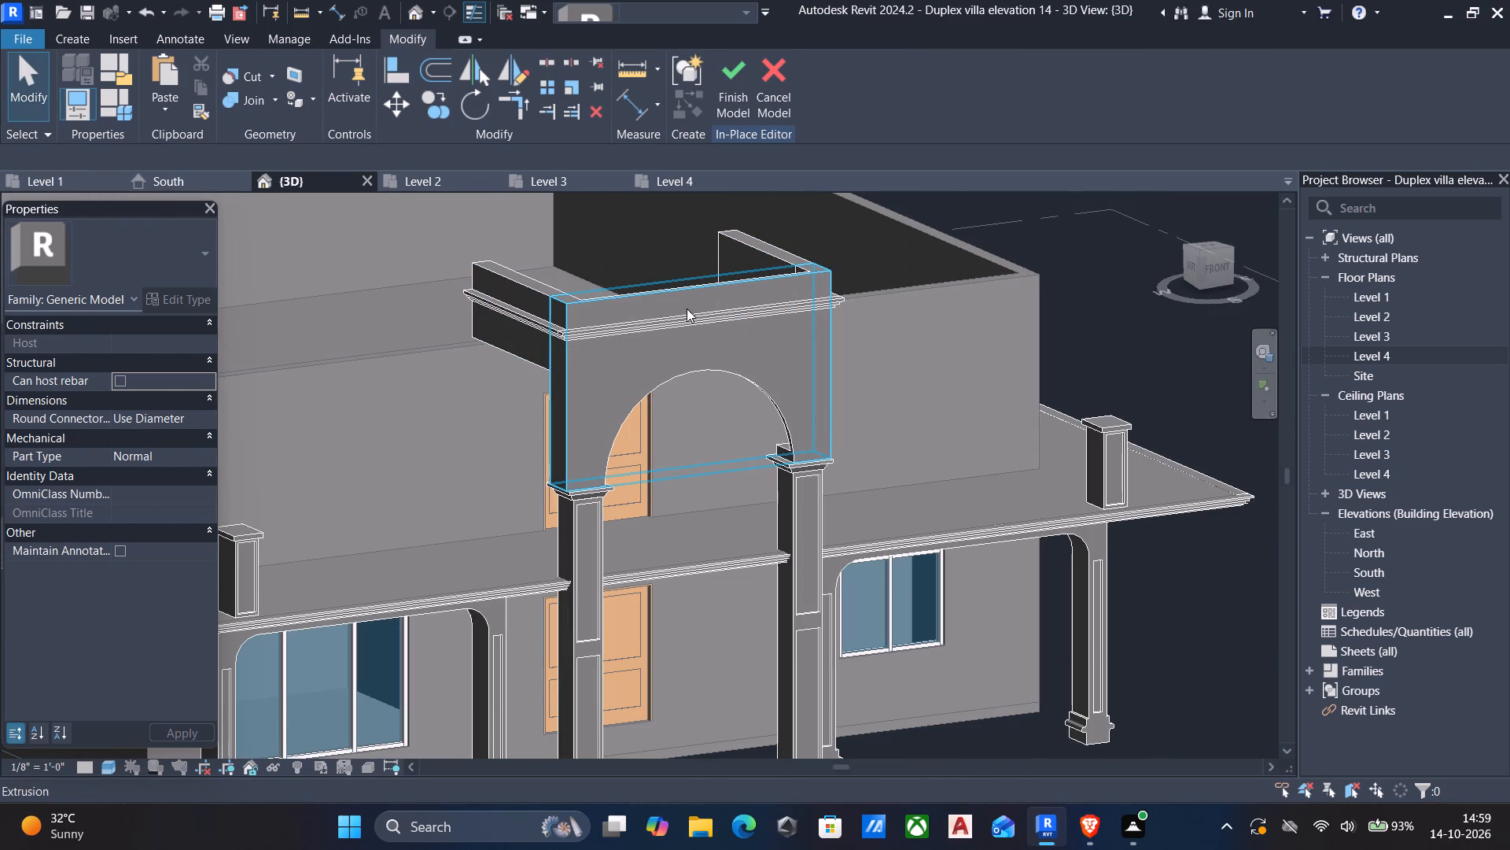
{"action": "left_click", "coordinate": [685, 316]}
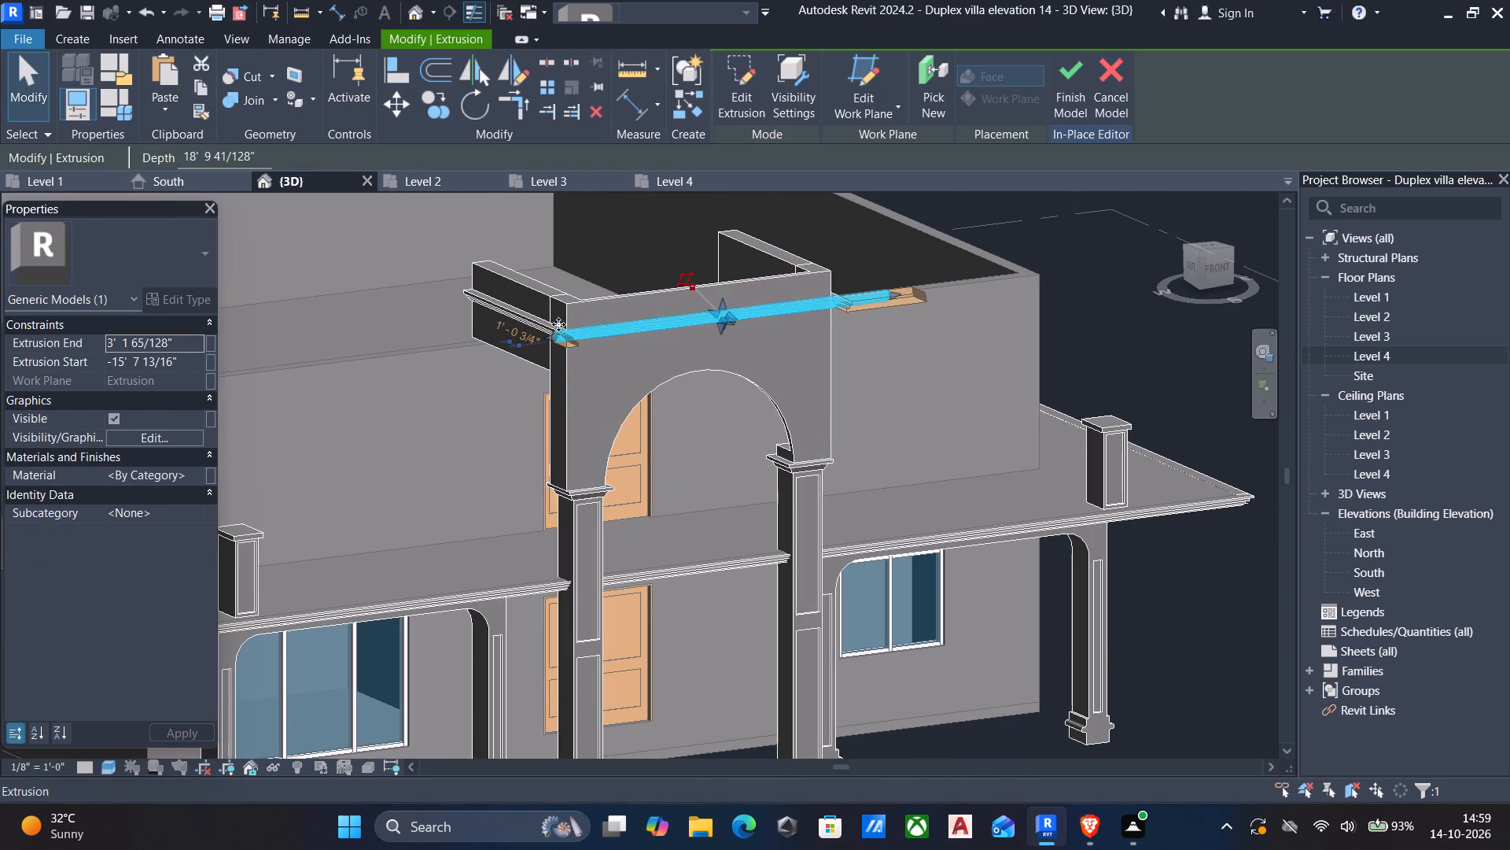
{"action": "left_click", "coordinate": [489, 313], "text": "ctrl"}
{"action": "middle_click_drag", "start_coordinate": [834, 371], "coordinate": [659, 375], "text": "ctrl"}
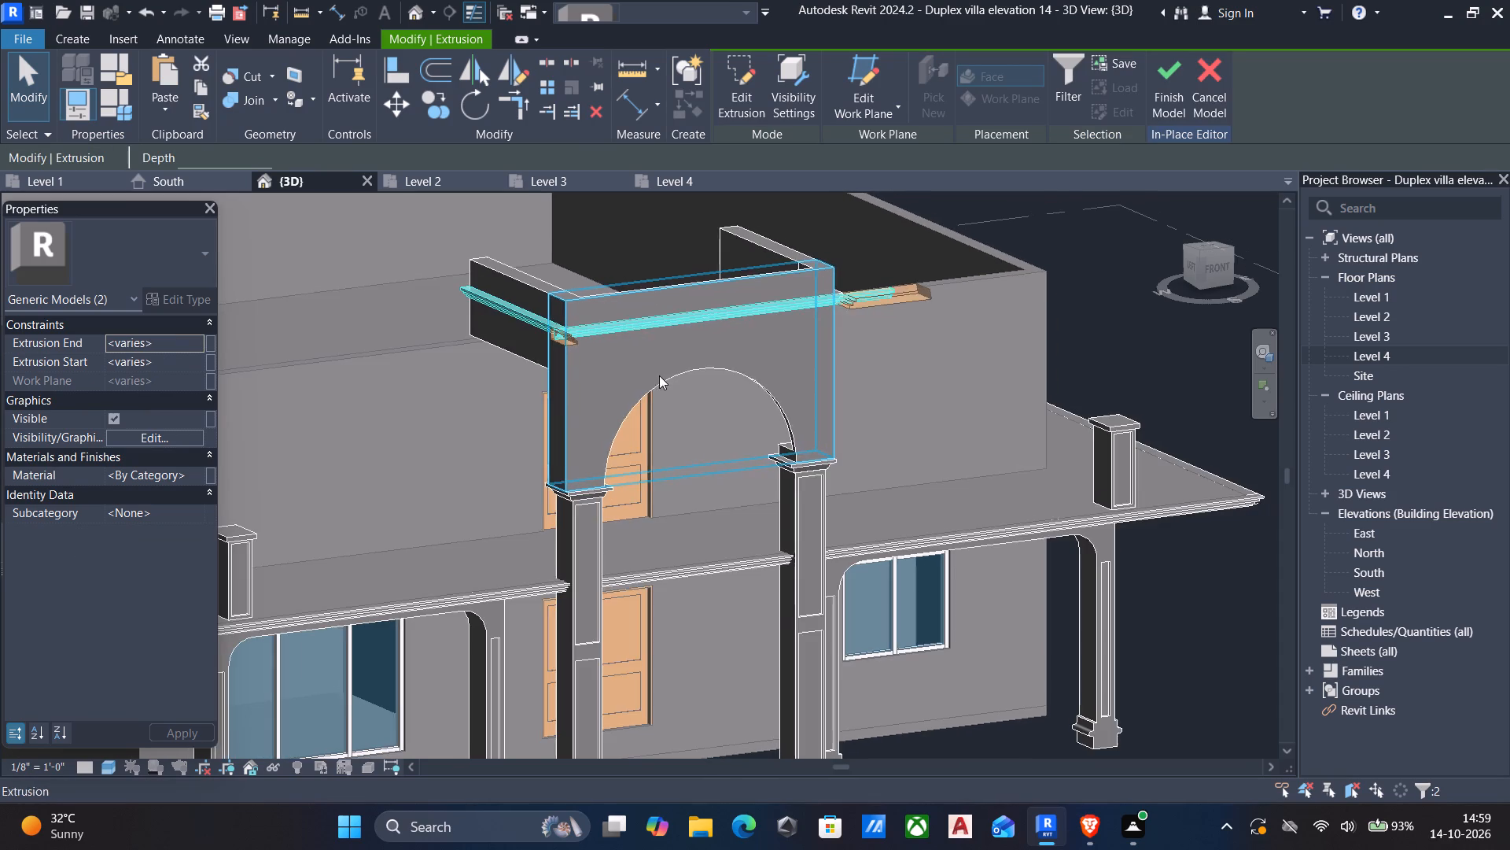
{"action": "middle_click_drag", "start_coordinate": [816, 394], "coordinate": [649, 394], "text": "shift"}
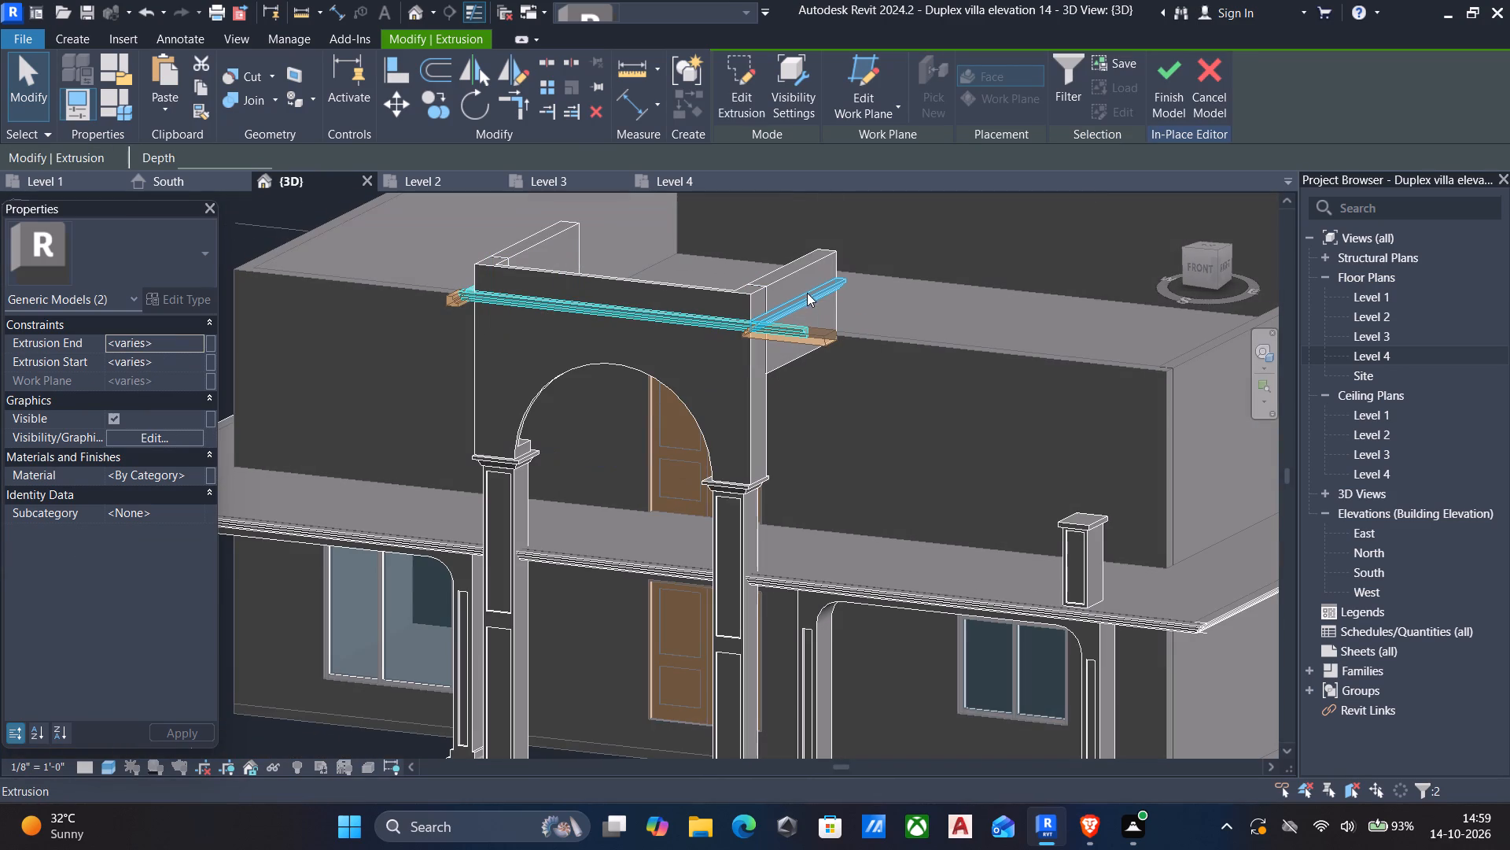
{"action": "left_click", "coordinate": [818, 295], "text": "ctrl"}
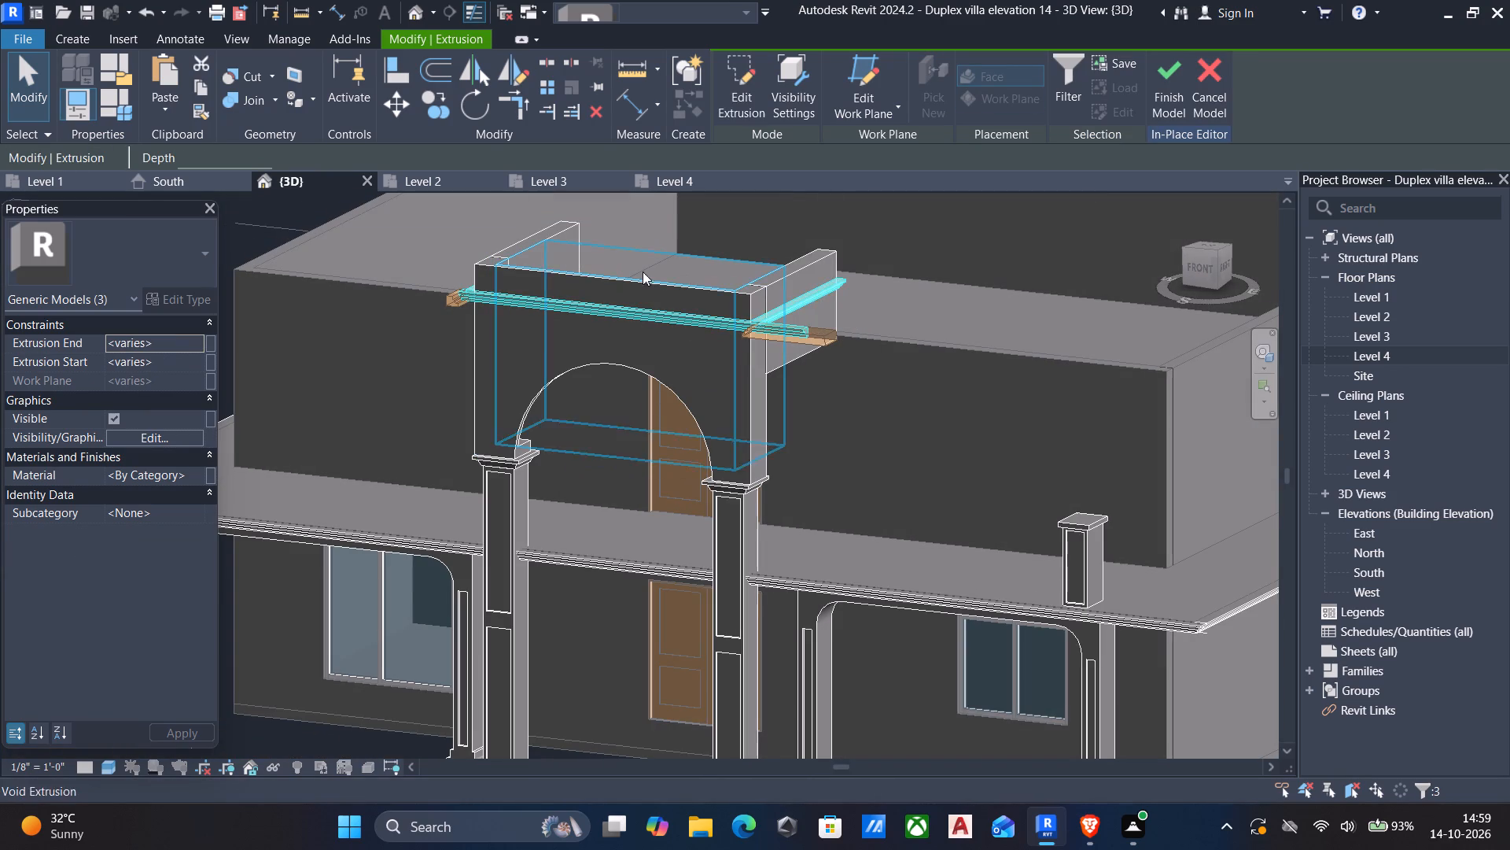
{"action": "left_click", "coordinate": [1200, 272]}
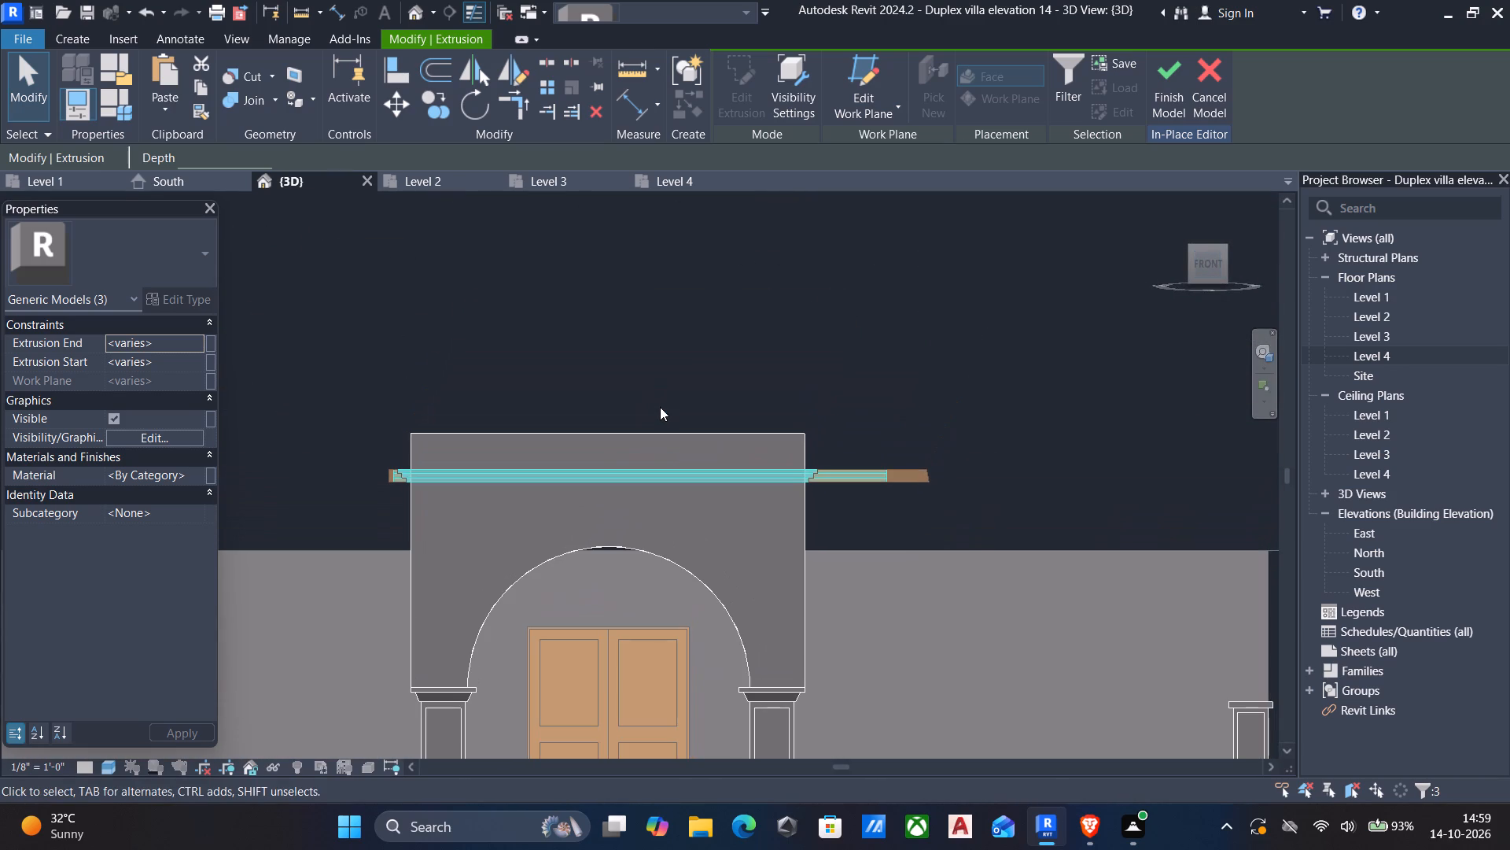
{"action": "type", "text": "co"}
{"action": "scroll", "coordinate": [386, 488], "scroll_direction": "up", "scroll_amount": 4}
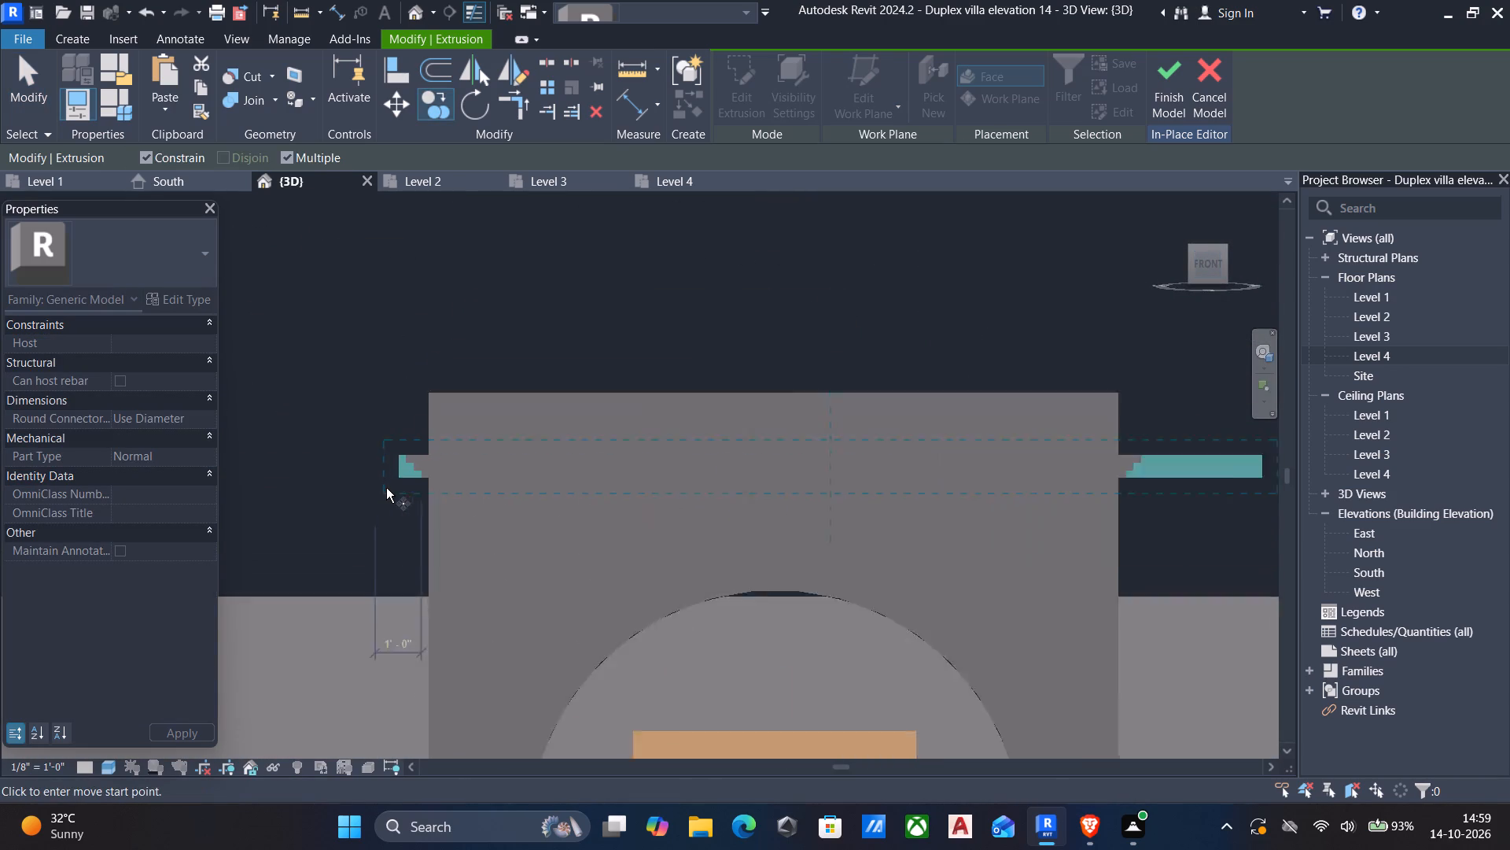
{"action": "scroll", "coordinate": [386, 488], "scroll_direction": "up", "scroll_amount": 5}
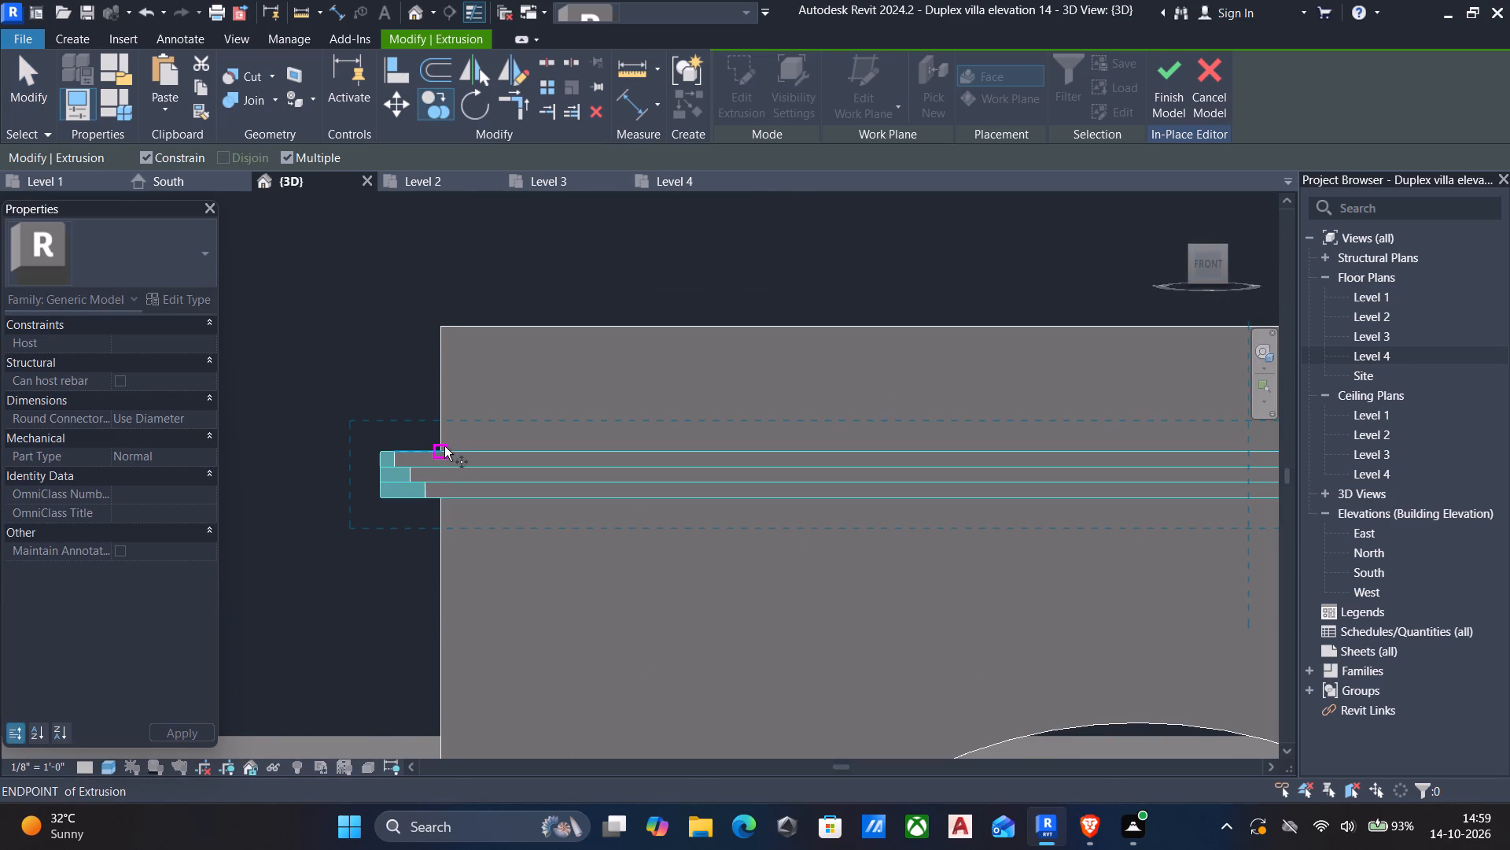
{"action": "left_click", "coordinate": [437, 449]}
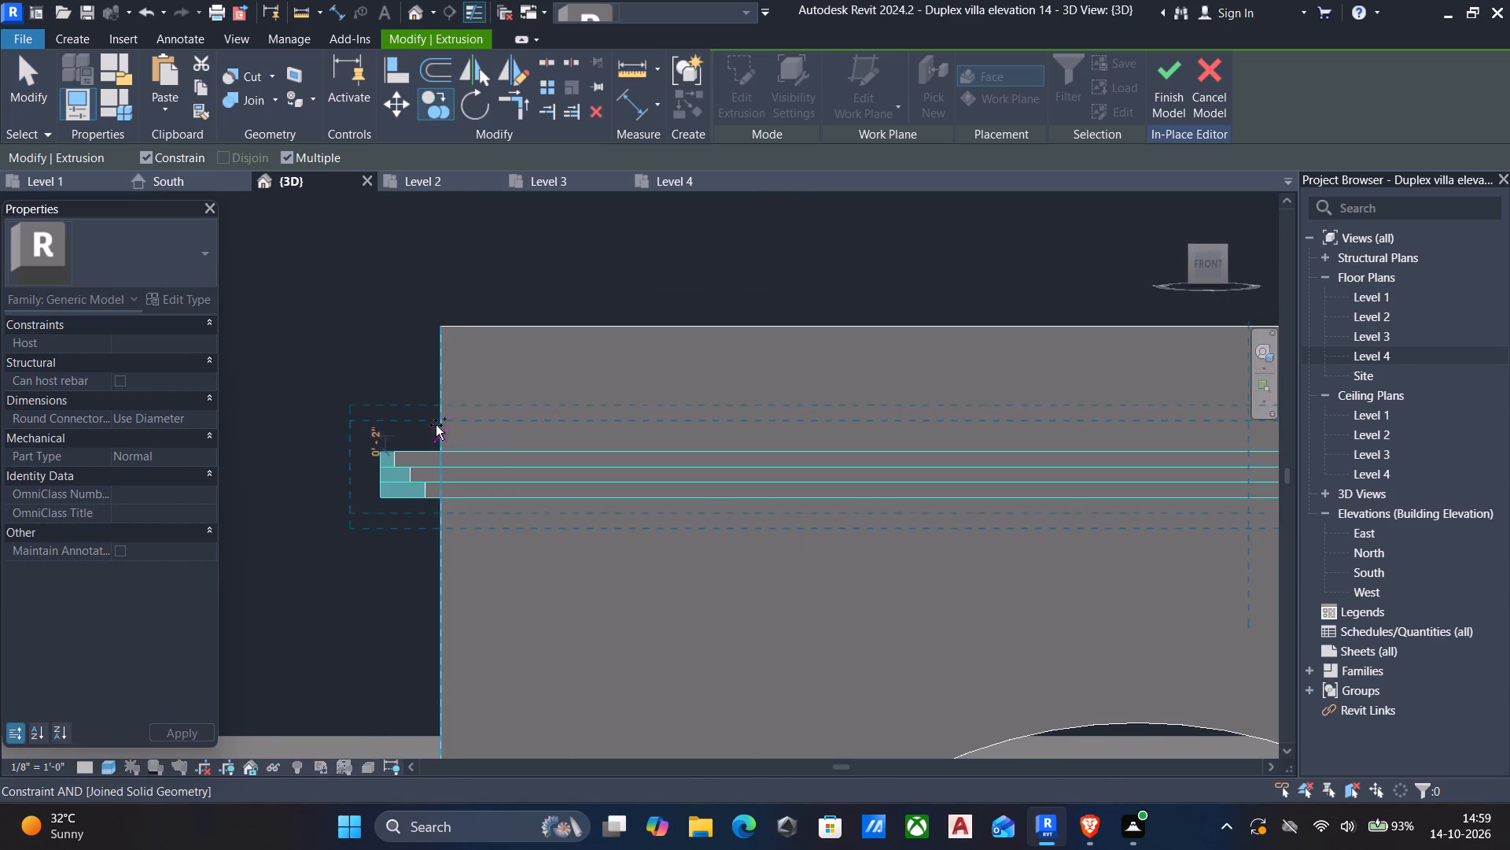
{"action": "left_click", "coordinate": [443, 326]}
{"action": "key", "text": "Escape"}
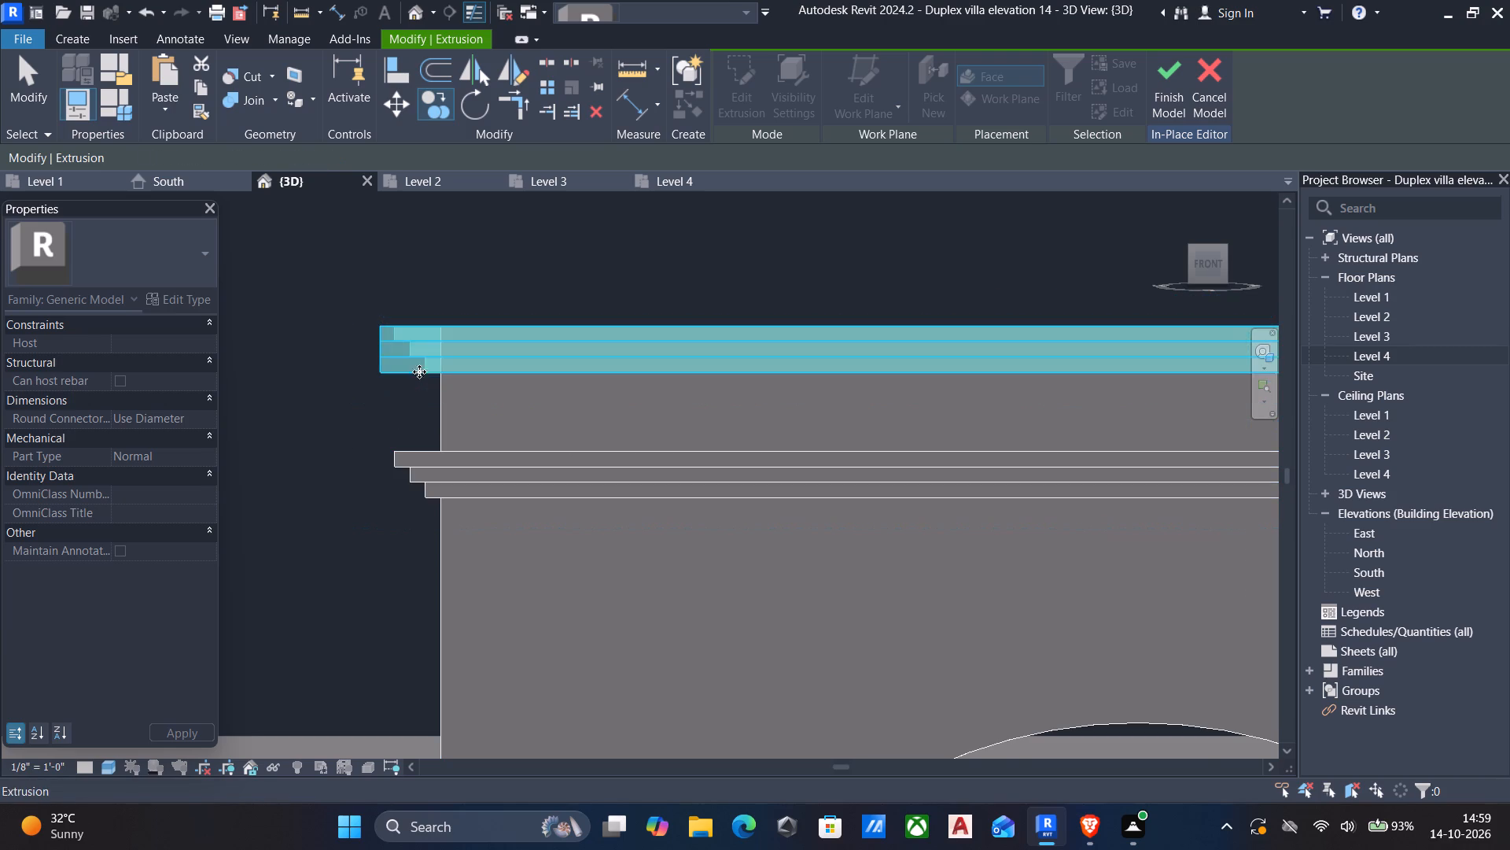
{"action": "scroll", "coordinate": [408, 396], "scroll_direction": "down", "scroll_amount": 6}
{"action": "scroll", "coordinate": [447, 461], "scroll_direction": "down", "scroll_amount": 4}
{"action": "key", "text": "Escape"}
Examine how the copied upper mouldings meet at the portal's left corner, from the side, above and behind.
{"action": "middle_click_drag", "start_coordinate": [447, 472], "coordinate": [621, 615], "text": "shift"}
{"action": "scroll", "coordinate": [447, 472], "scroll_direction": "down", "scroll_amount": 1, "text": "shift"}
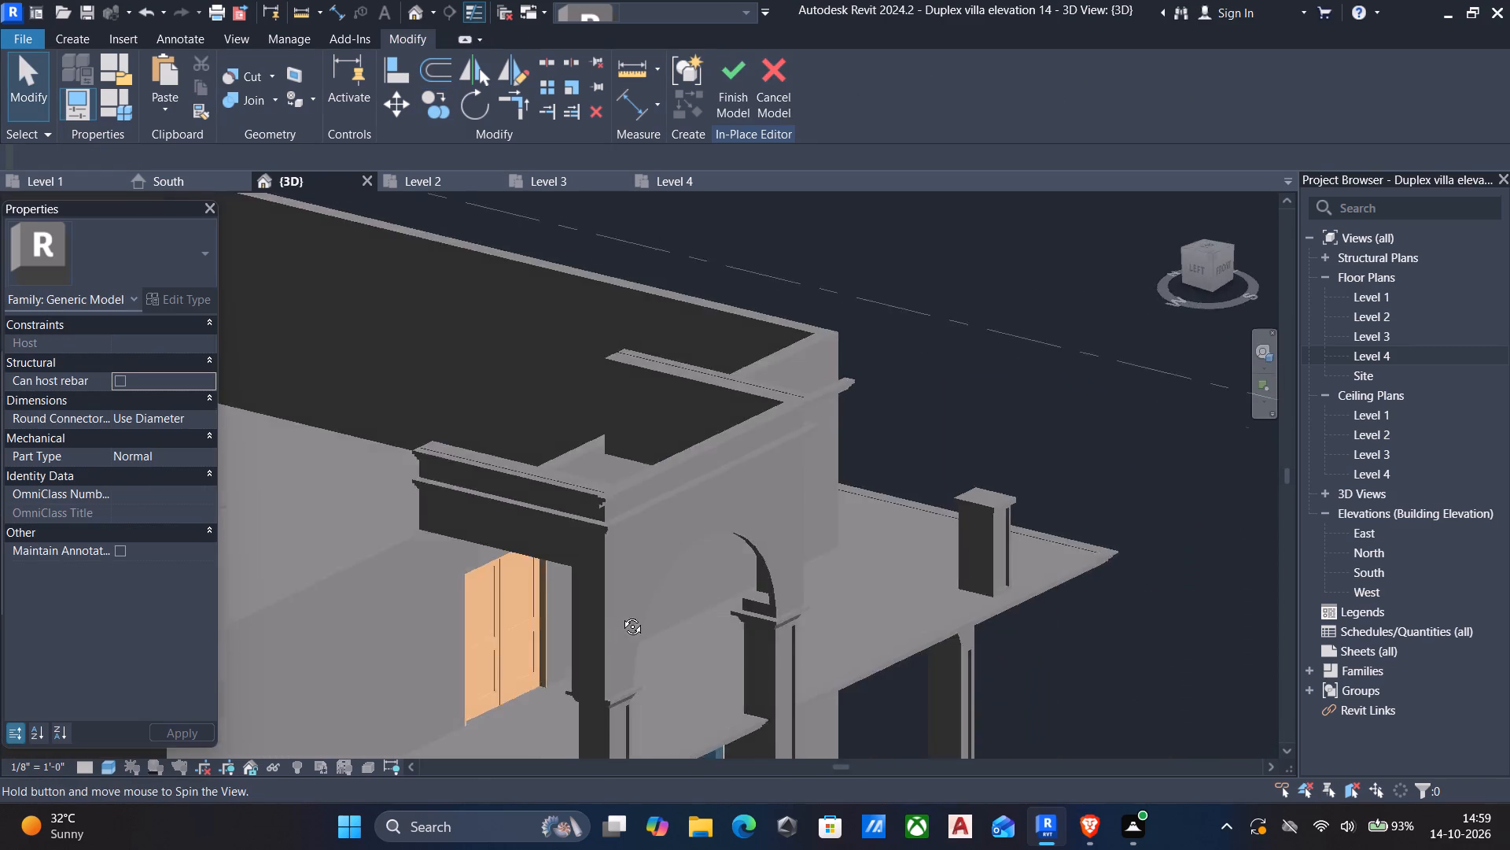
{"action": "middle_click_drag", "start_coordinate": [621, 615], "coordinate": [783, 537], "text": "shift"}
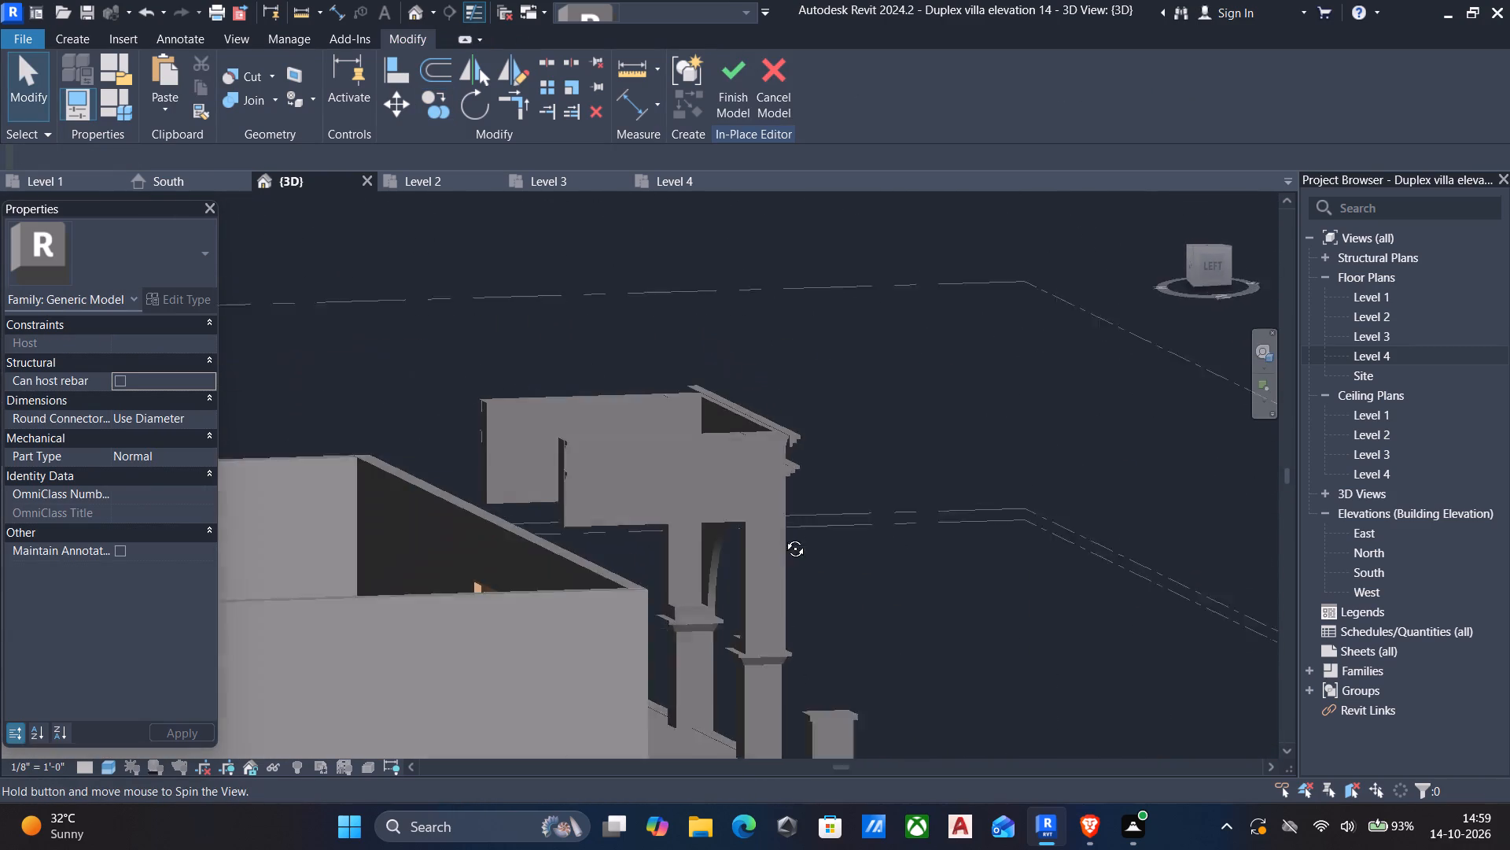
{"action": "middle_click_drag", "start_coordinate": [783, 537], "coordinate": [702, 476], "text": "shift"}
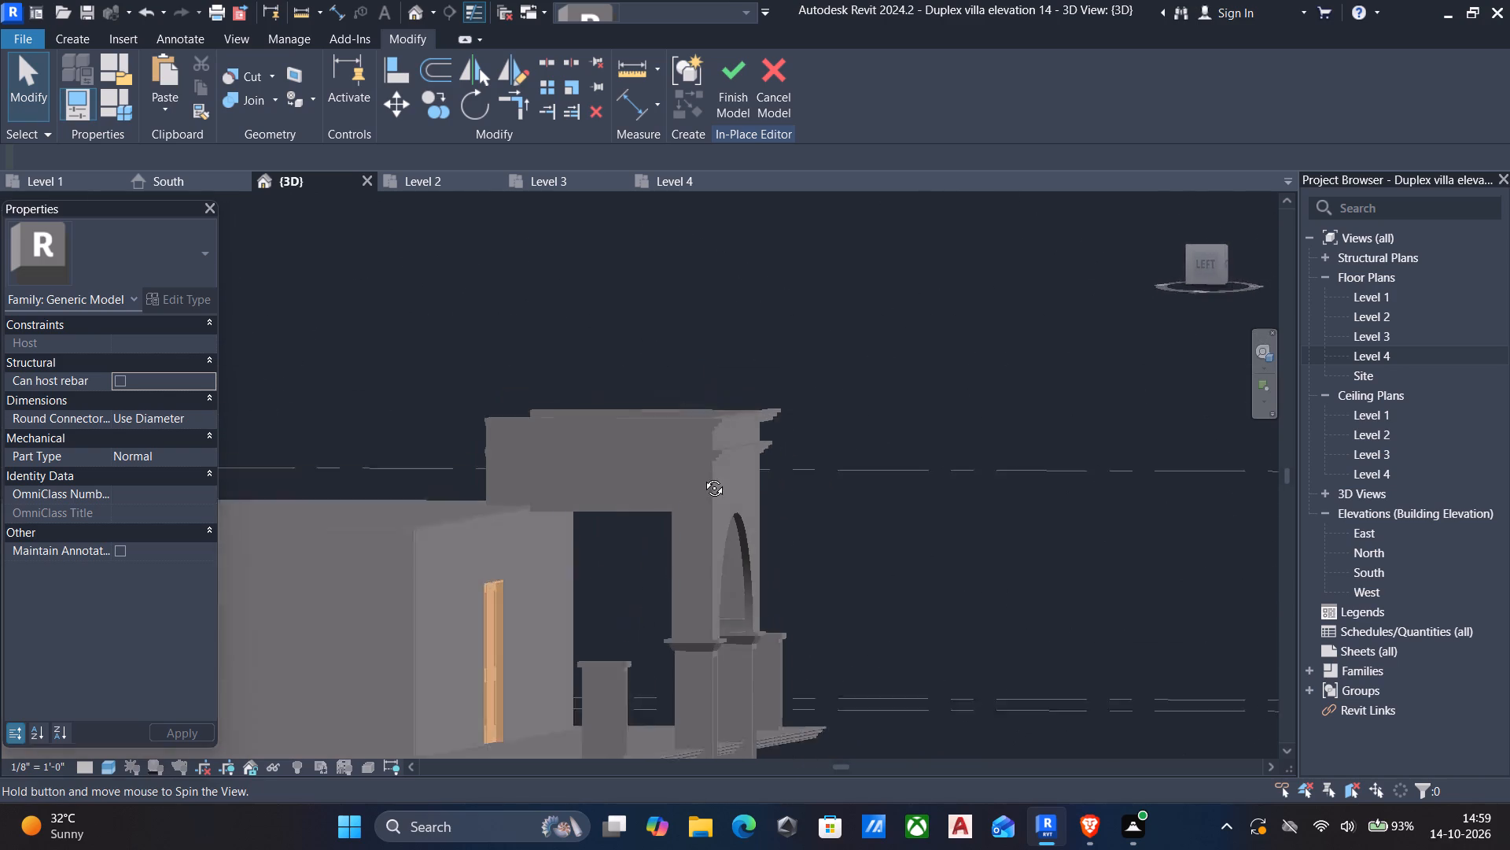
{"action": "middle_click_drag", "start_coordinate": [702, 476], "coordinate": [745, 601], "text": "shift"}
{"action": "scroll", "coordinate": [764, 479], "scroll_direction": "up", "scroll_amount": 5}
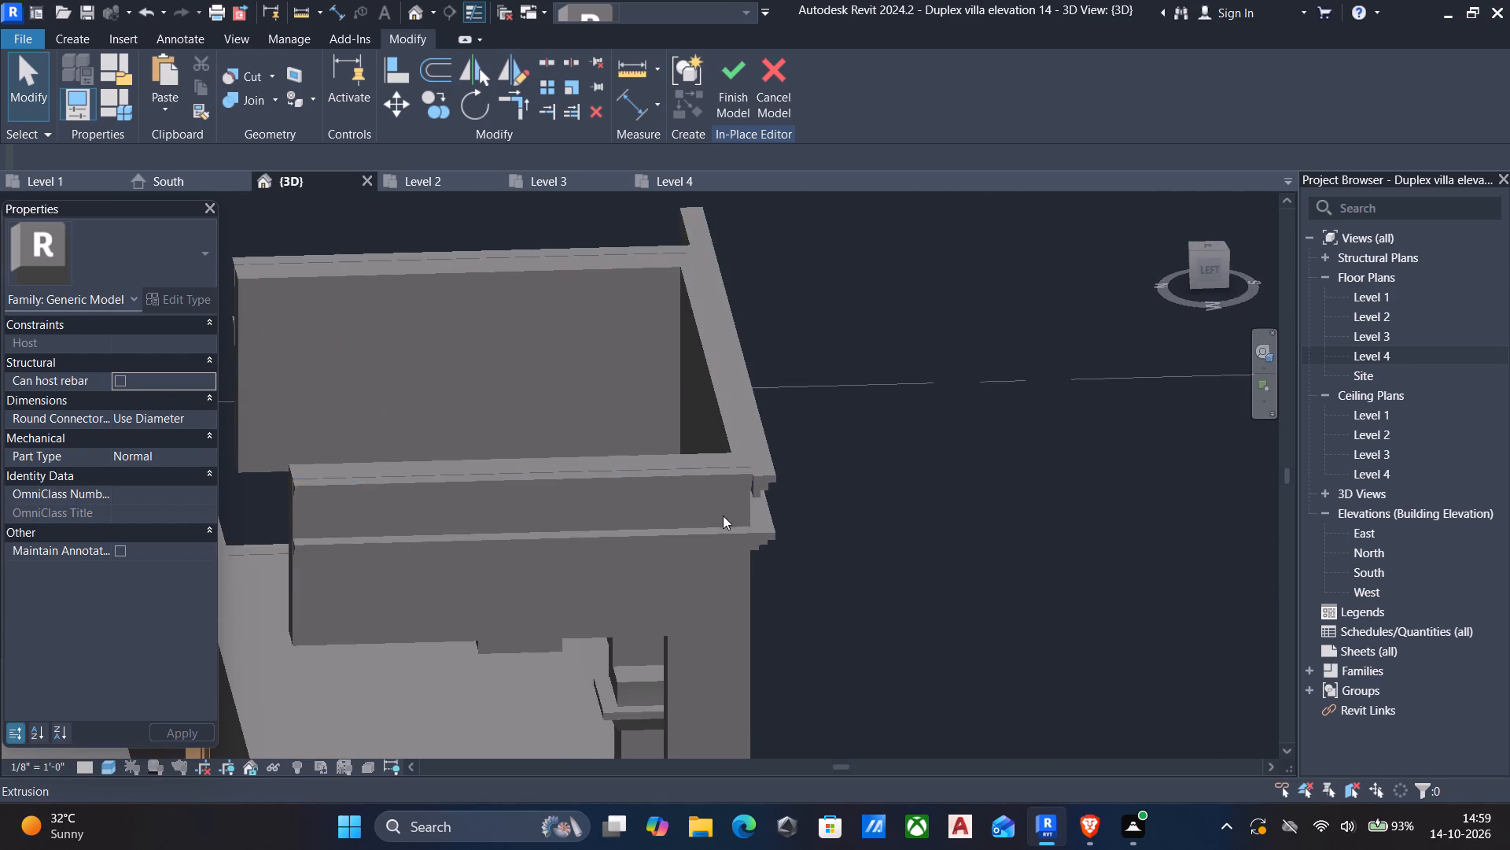
{"action": "left_click", "coordinate": [690, 475]}
{"action": "middle_click_drag", "start_coordinate": [708, 500], "coordinate": [931, 634], "text": "shift"}
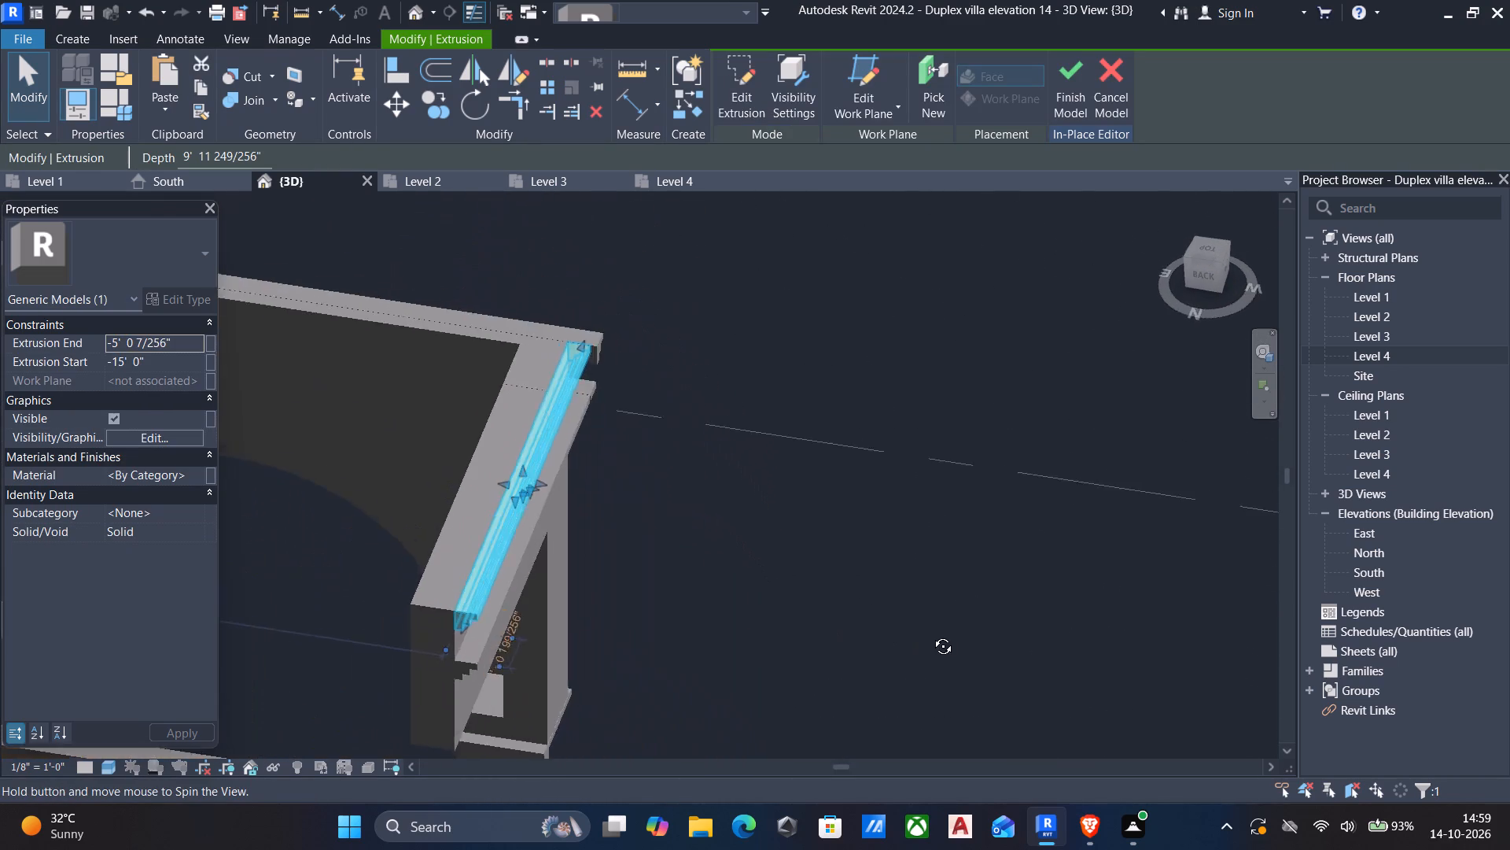
{"action": "middle_click_drag", "start_coordinate": [931, 634], "coordinate": [950, 636], "text": "shift"}
{"action": "key", "text": "Escape"}
Stretch the void at the portal's front-left corner upward past the upper moulding and finish the in-place model.
{"action": "scroll", "coordinate": [554, 350], "scroll_direction": "up", "scroll_amount": 4}
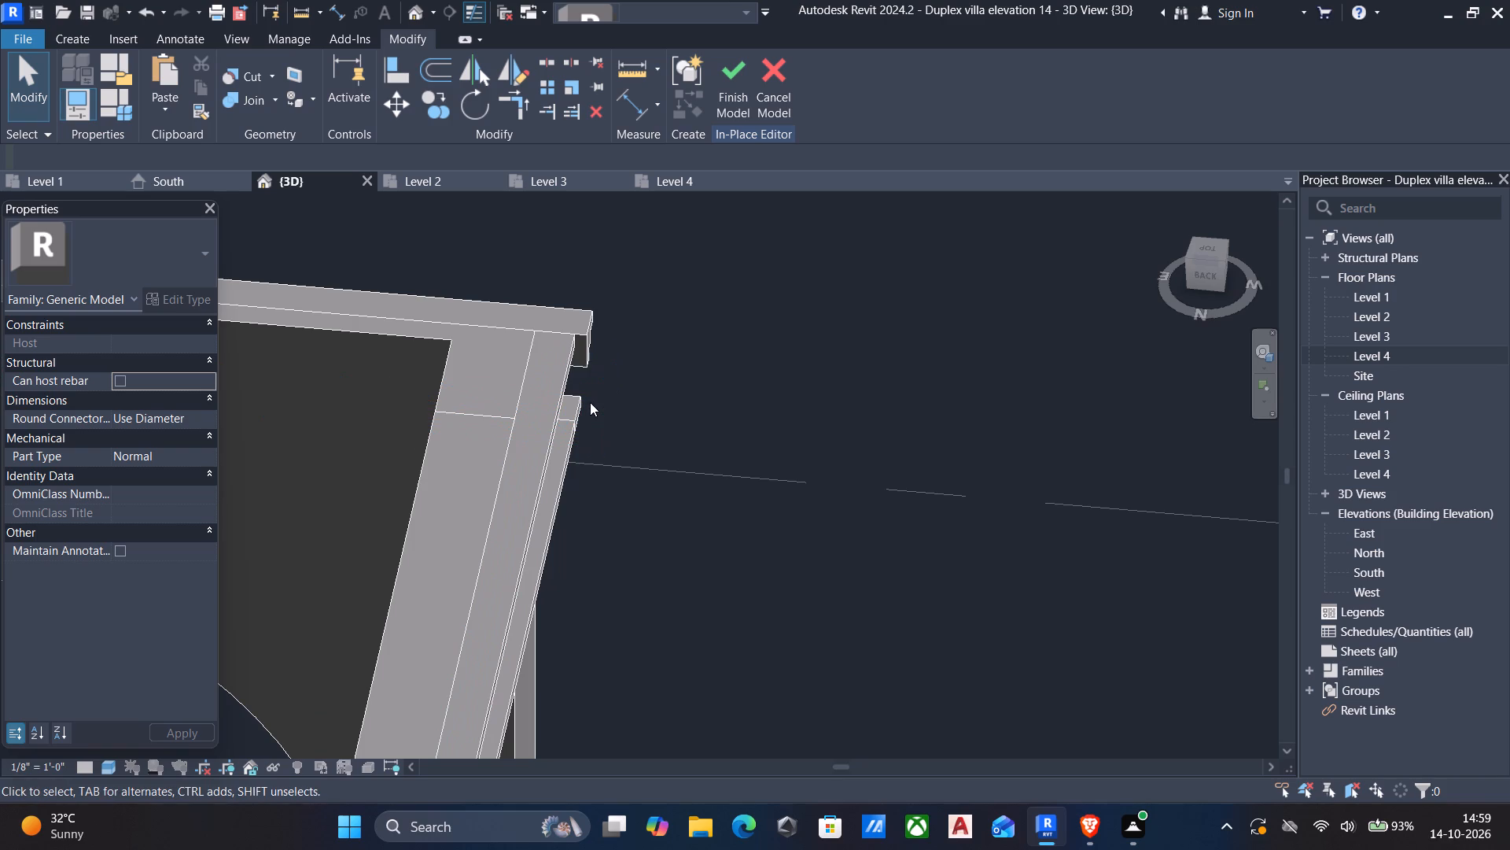
{"action": "left_click", "coordinate": [585, 401]}
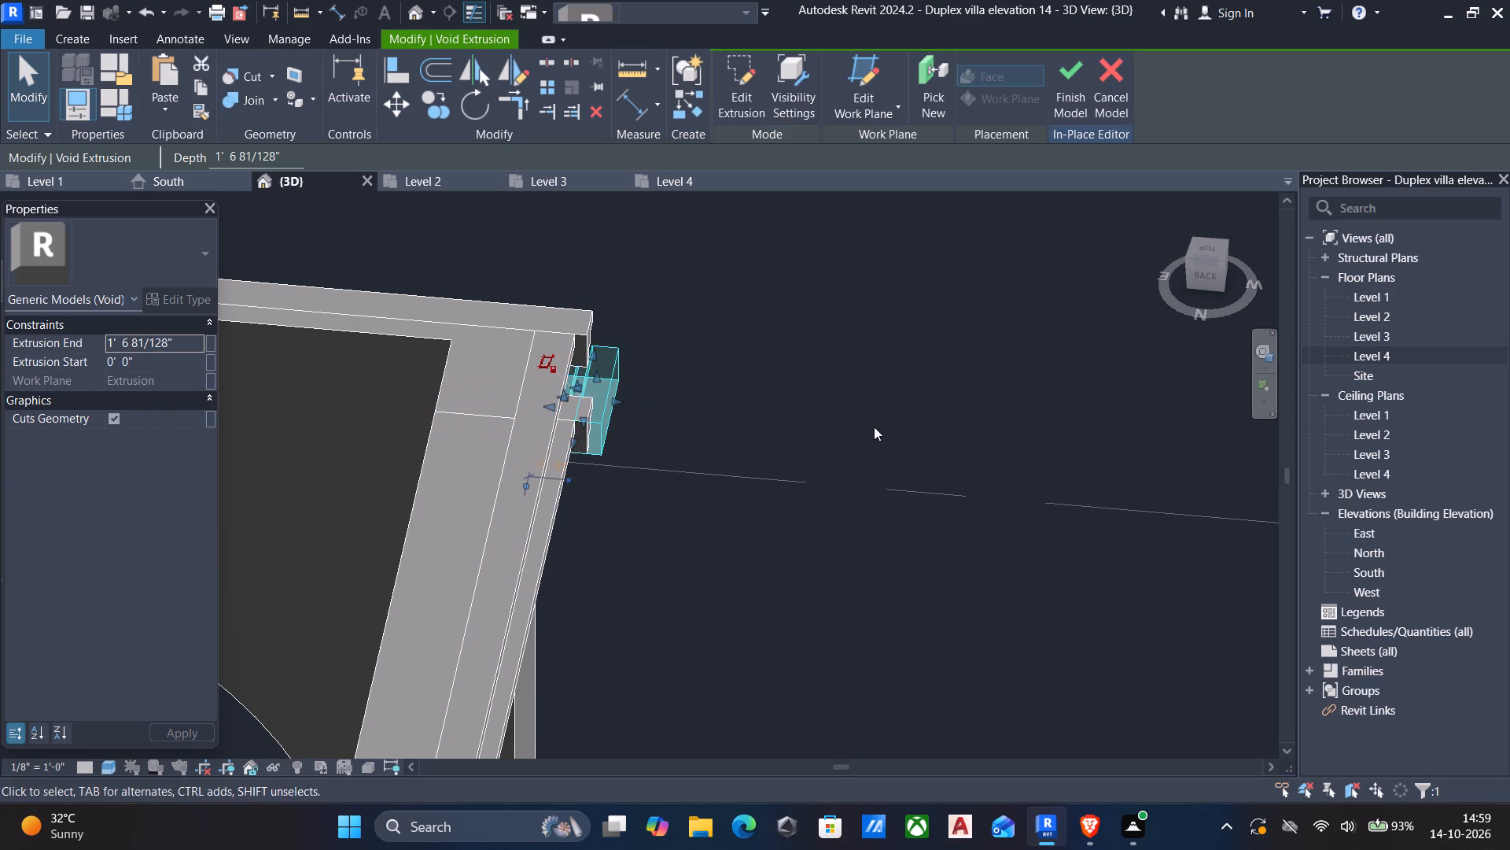
{"action": "middle_click_drag", "start_coordinate": [877, 445], "coordinate": [793, 445], "text": "shift"}
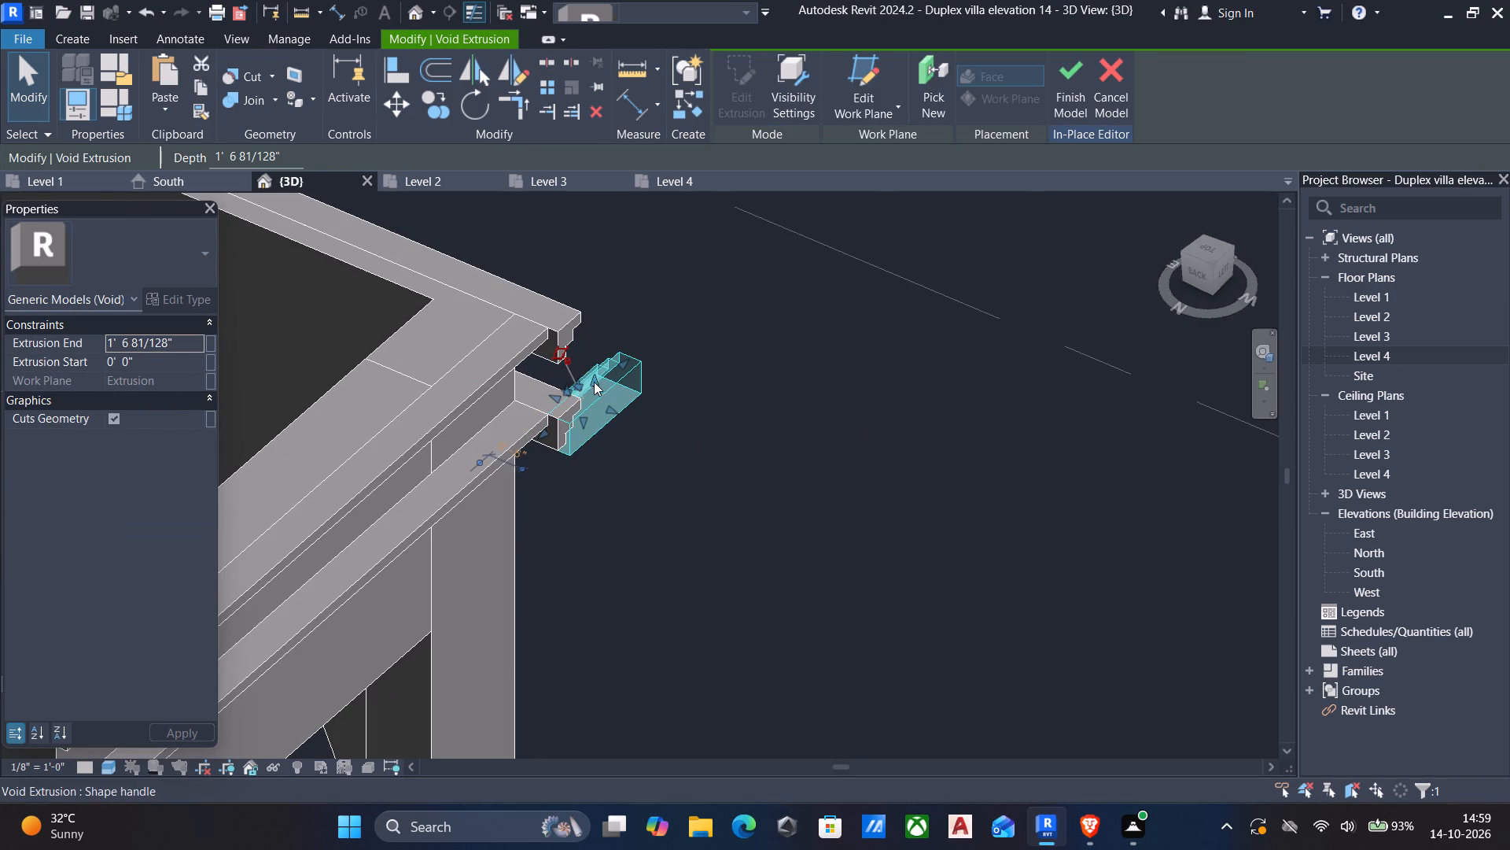
{"action": "left_click_drag", "start_coordinate": [594, 382], "coordinate": [591, 241]}
{"action": "key", "text": "Escape"}
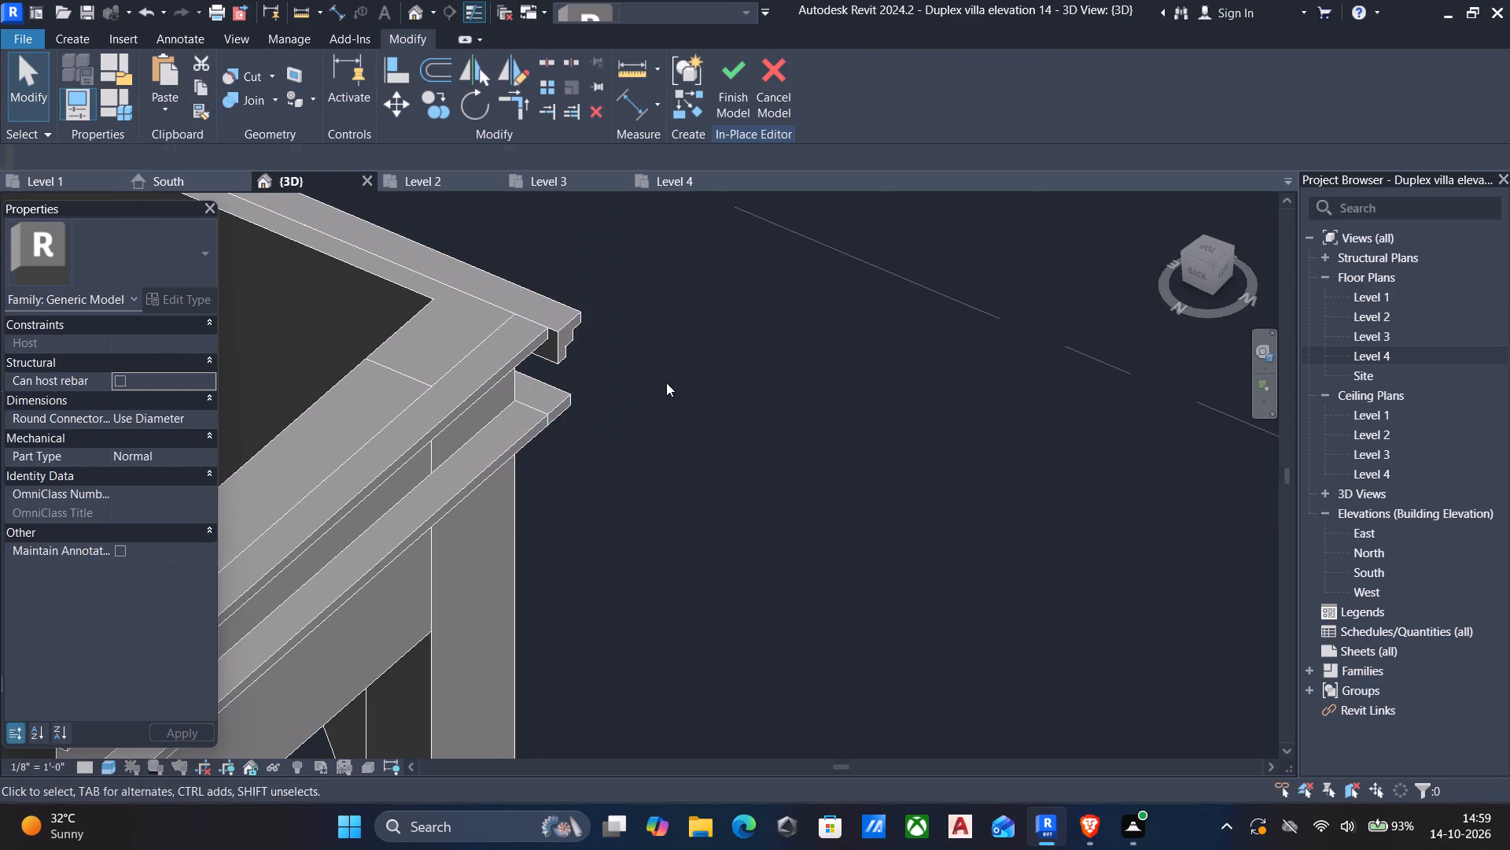
{"action": "left_click", "coordinate": [565, 412]}
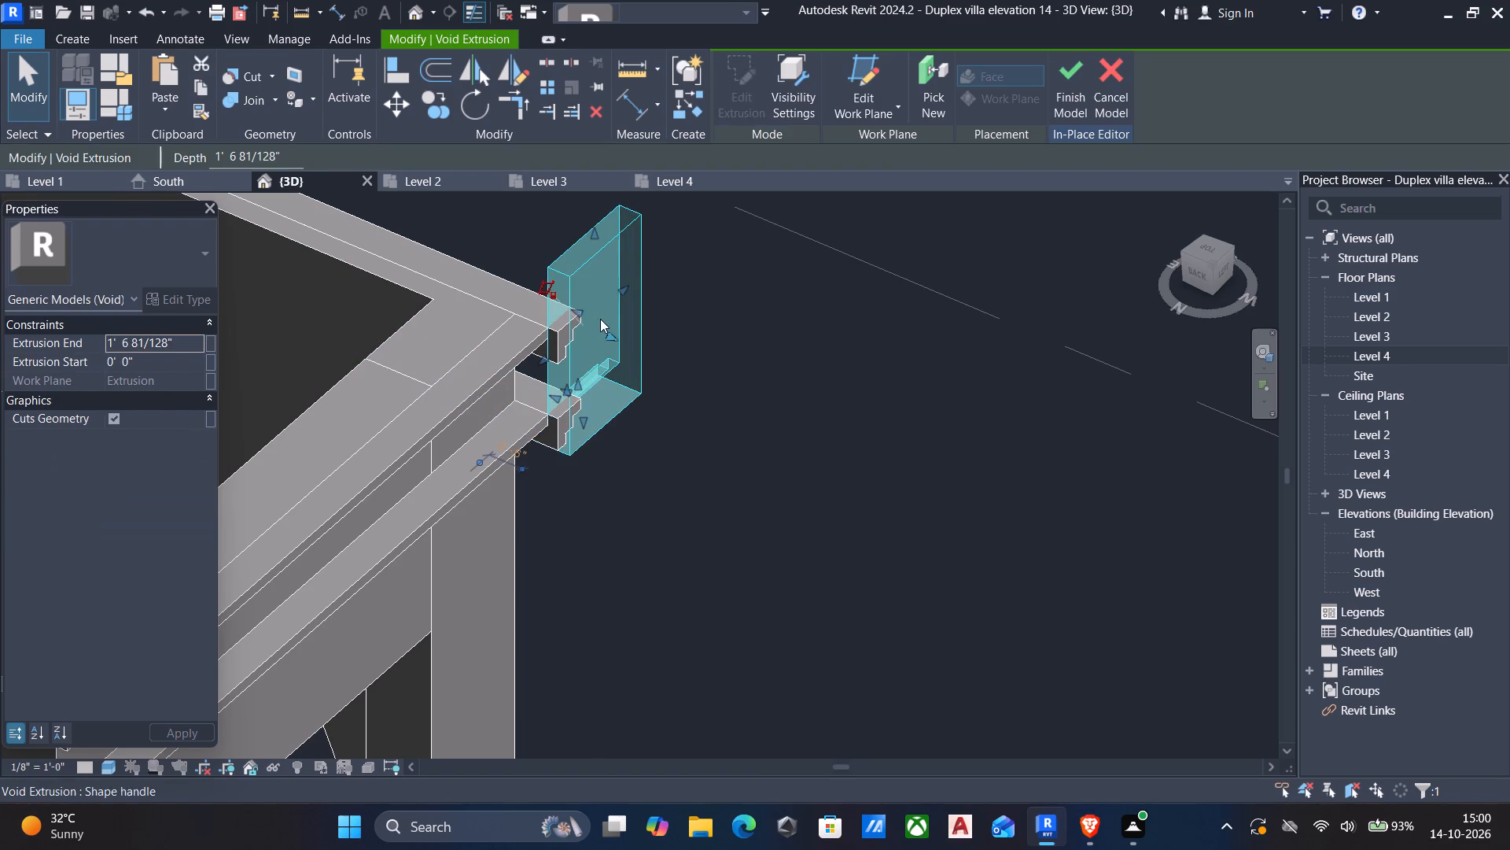
{"action": "middle_click_drag", "start_coordinate": [606, 331], "coordinate": [536, 346], "text": "shift"}
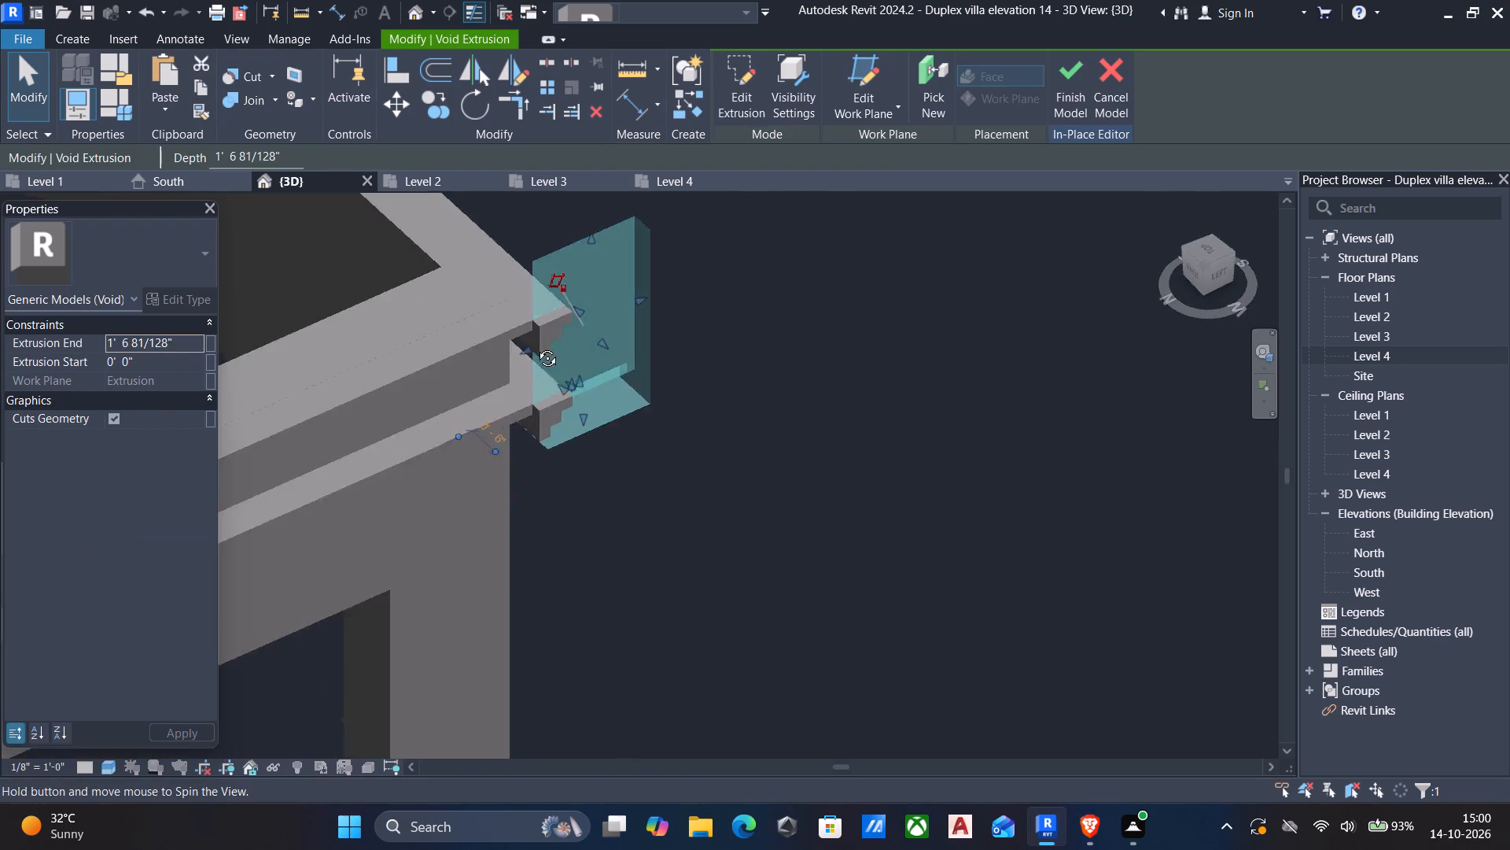
{"action": "middle_click_drag", "start_coordinate": [536, 346], "coordinate": [414, 349], "text": "shift"}
{"action": "middle_click_drag", "start_coordinate": [613, 398], "coordinate": [341, 275], "text": "shift"}
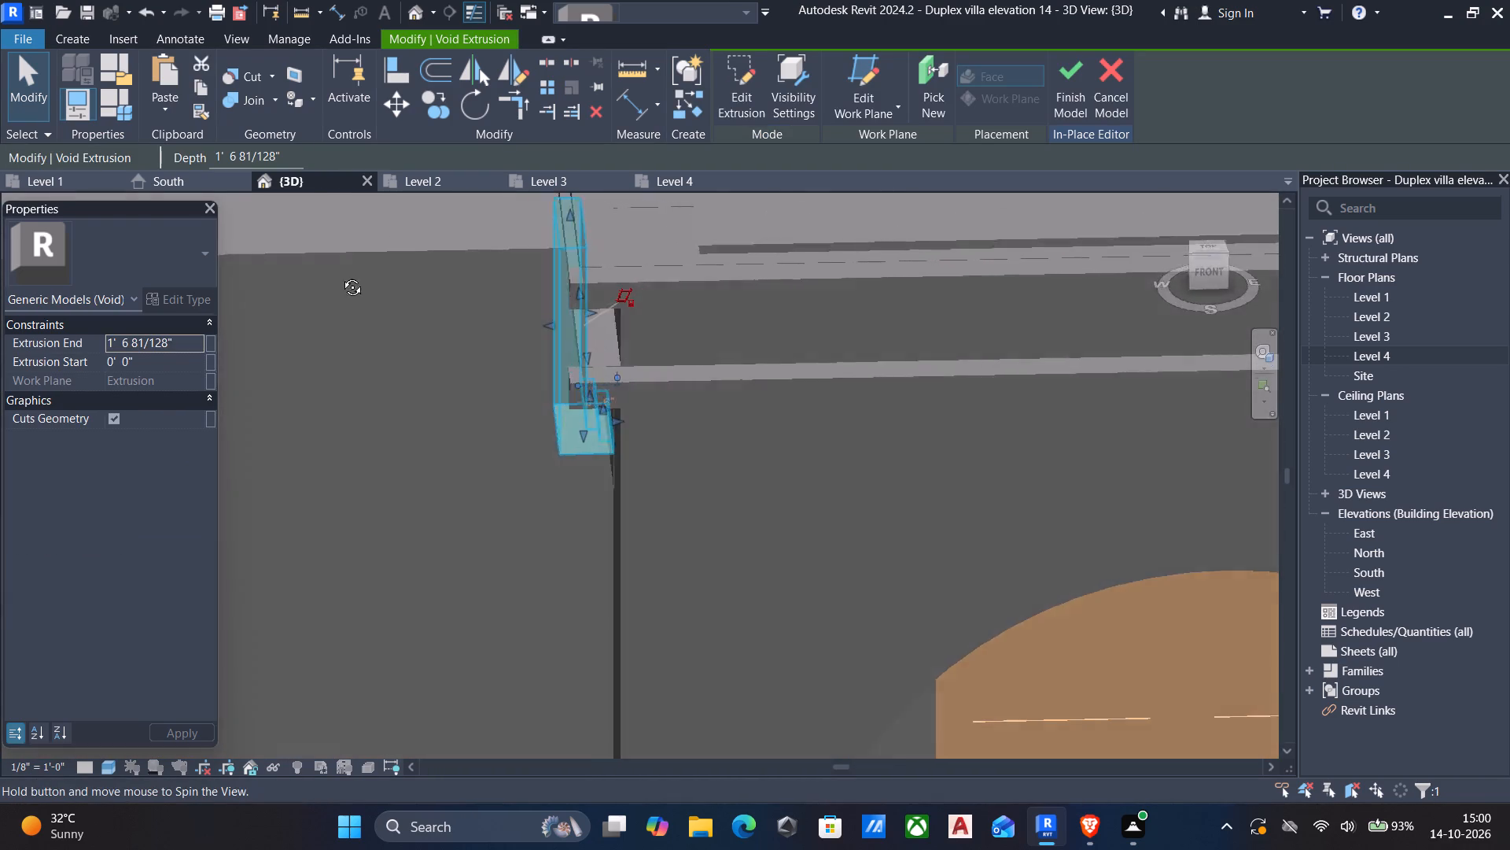
{"action": "middle_click_drag", "start_coordinate": [341, 275], "coordinate": [337, 268], "text": "shift"}
{"action": "left_click", "coordinate": [1063, 73]}
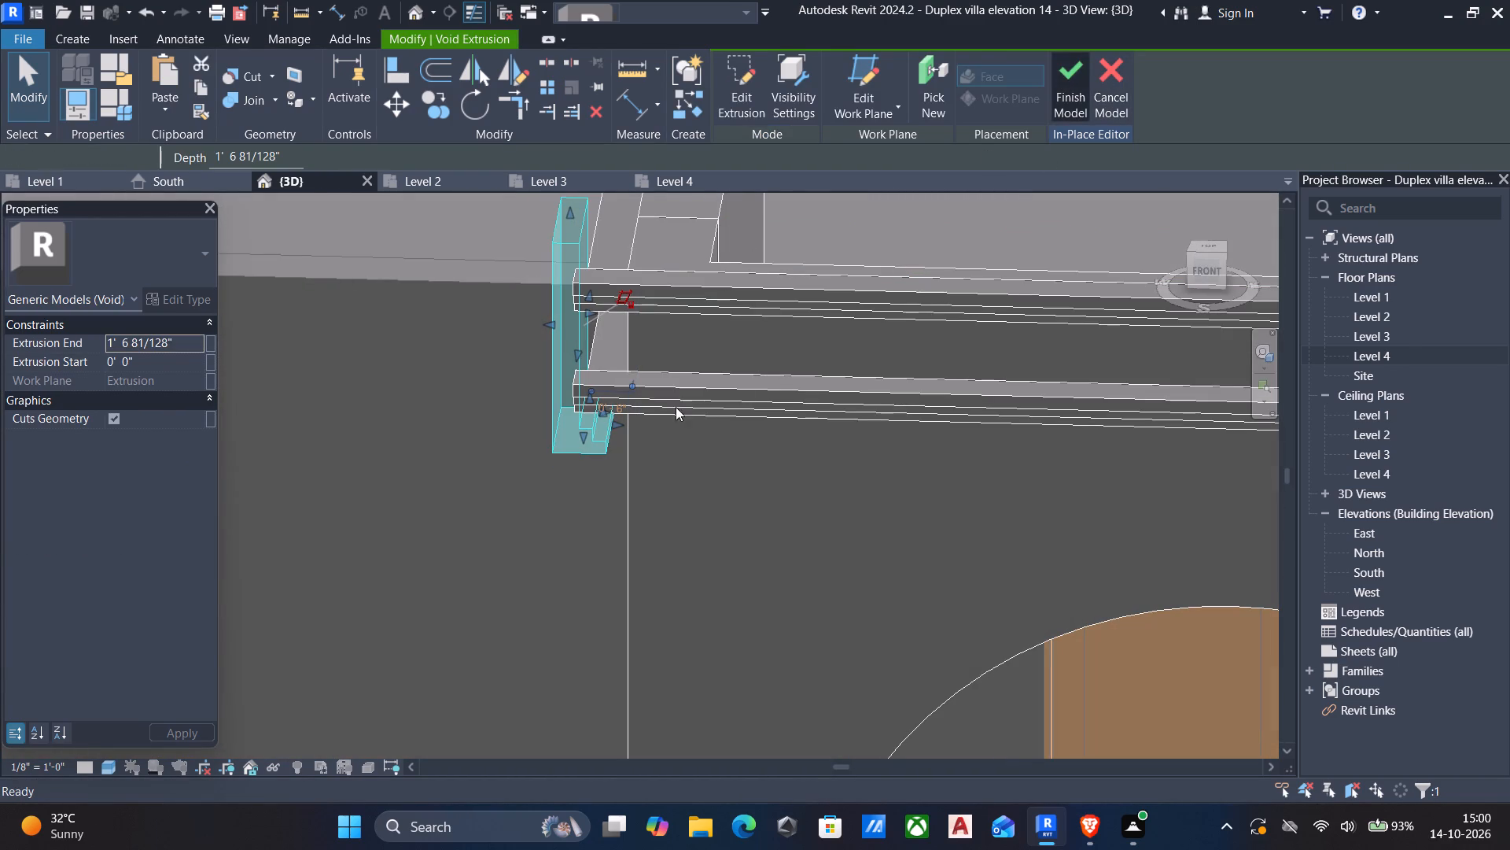
Reopen the portal for in-place editing and widen the front-left corner void outward, away from the portal.
{"action": "middle_click_drag", "start_coordinate": [512, 421], "coordinate": [701, 302], "text": "shift"}
{"action": "middle_click_drag", "start_coordinate": [718, 294], "coordinate": [904, 365], "text": "shift"}
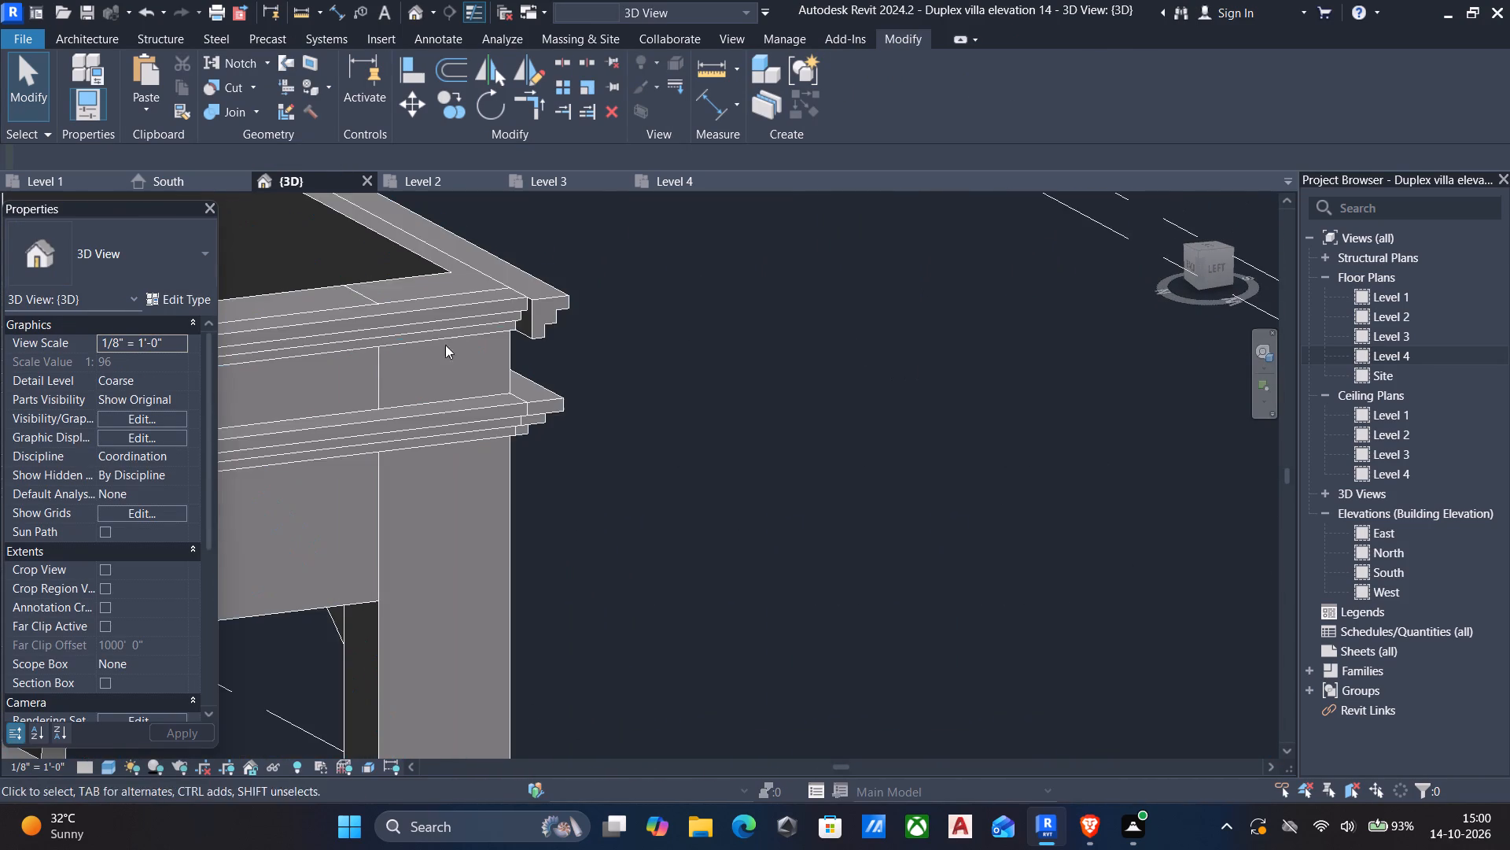
{"action": "scroll", "coordinate": [448, 291], "scroll_direction": "up", "scroll_amount": 4}
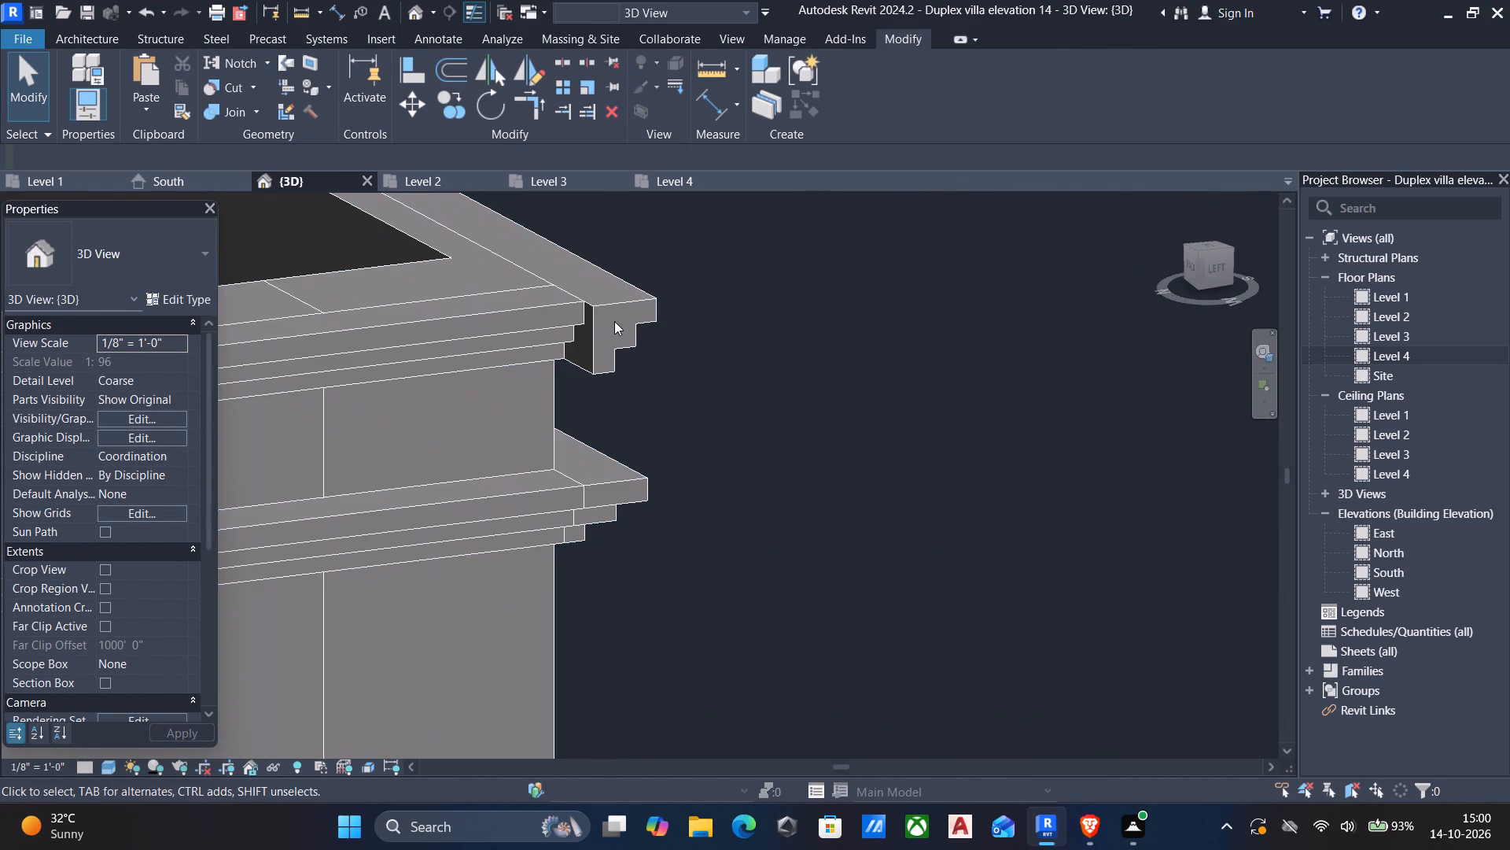
{"action": "left_click", "coordinate": [600, 321]}
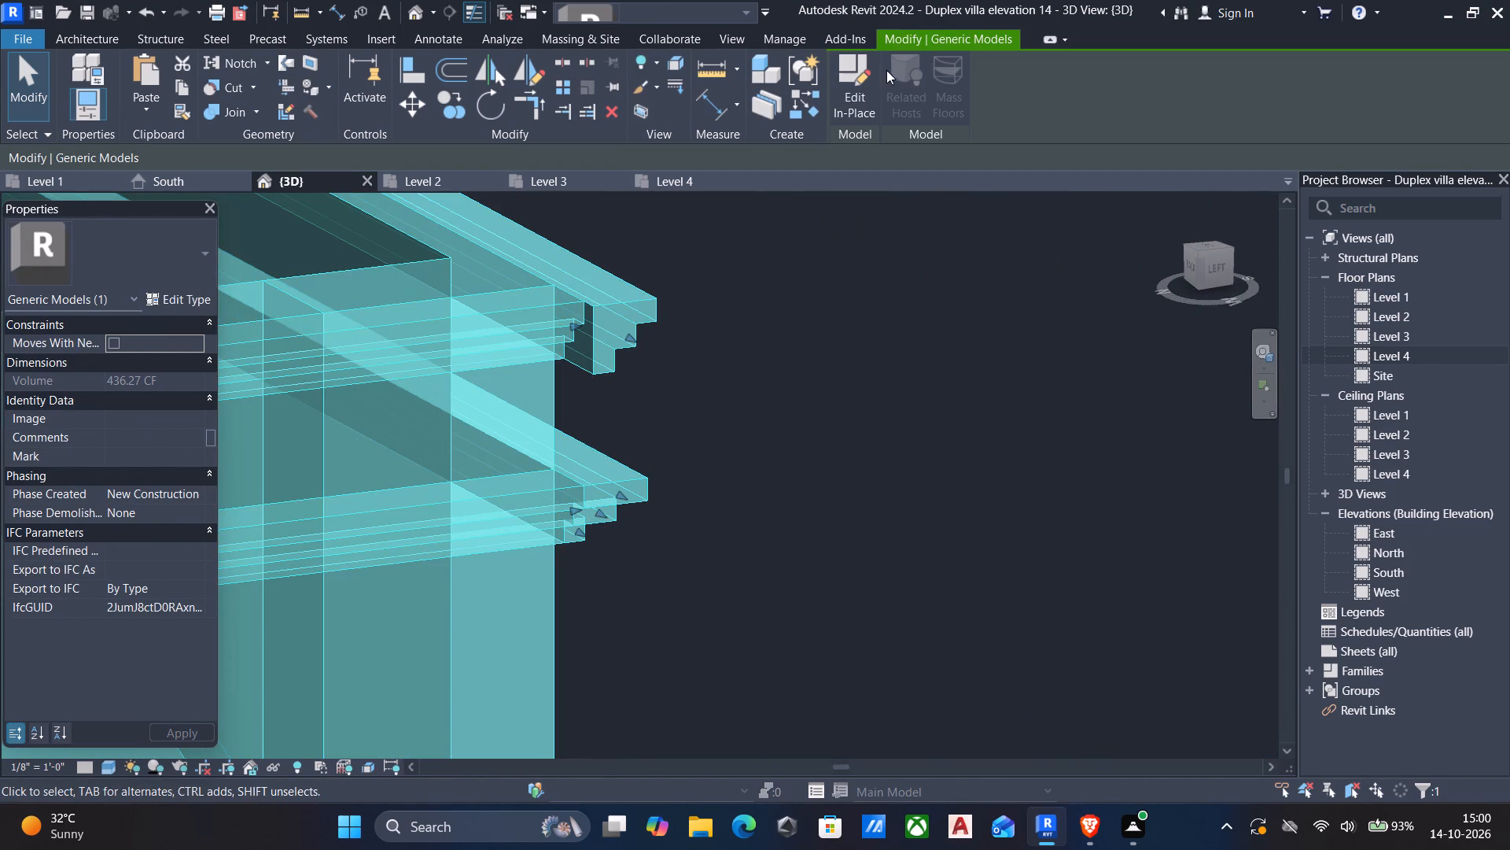
{"action": "left_click", "coordinate": [861, 79]}
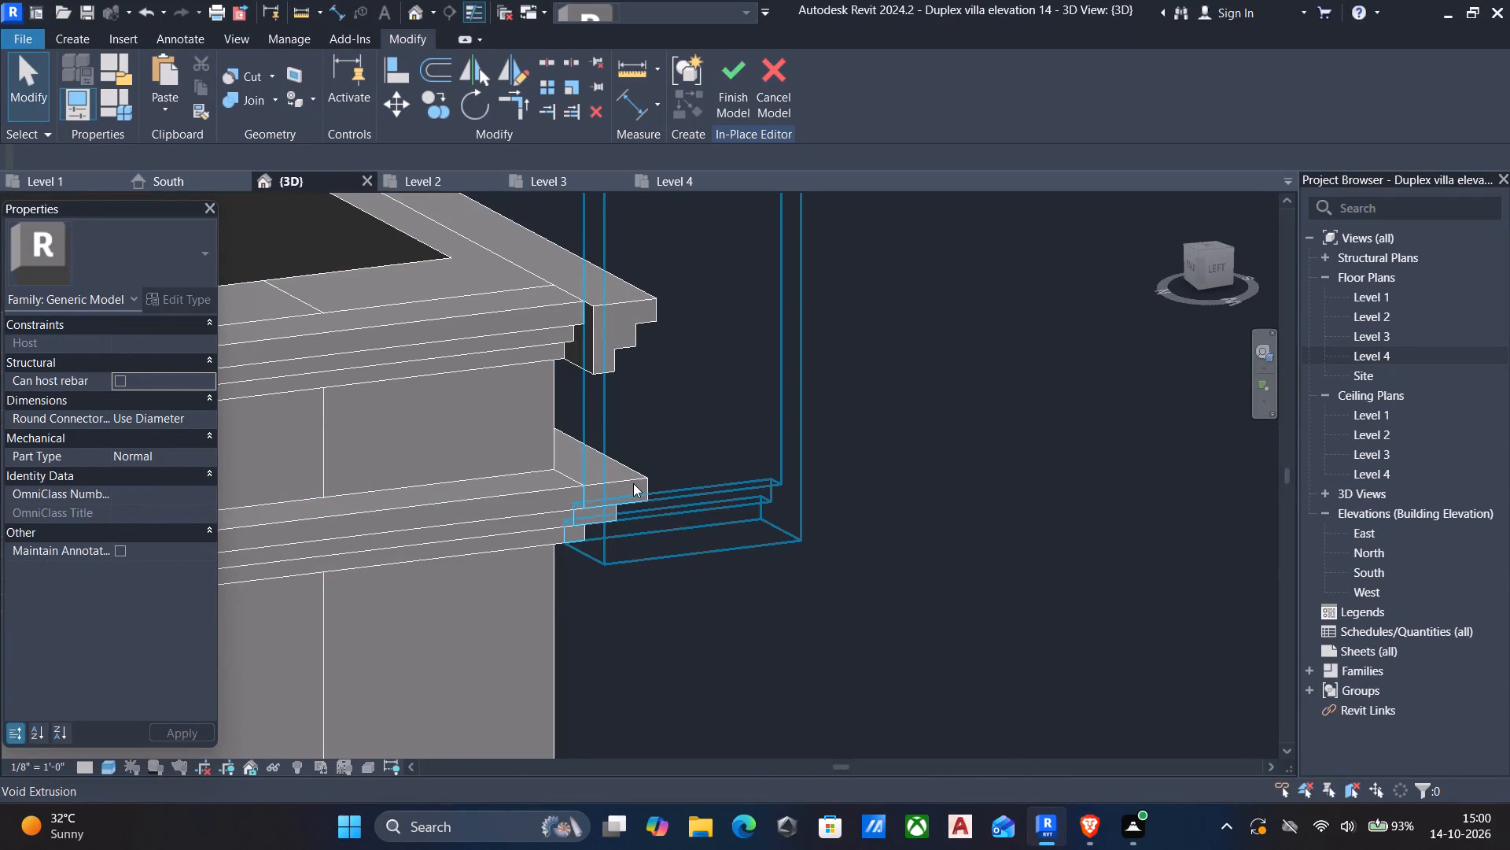
{"action": "left_click", "coordinate": [633, 483]}
{"action": "scroll", "coordinate": [610, 494], "scroll_direction": "down", "scroll_amount": 4}
{"action": "middle_click_drag", "start_coordinate": [827, 523], "coordinate": [359, 526], "text": "shift"}
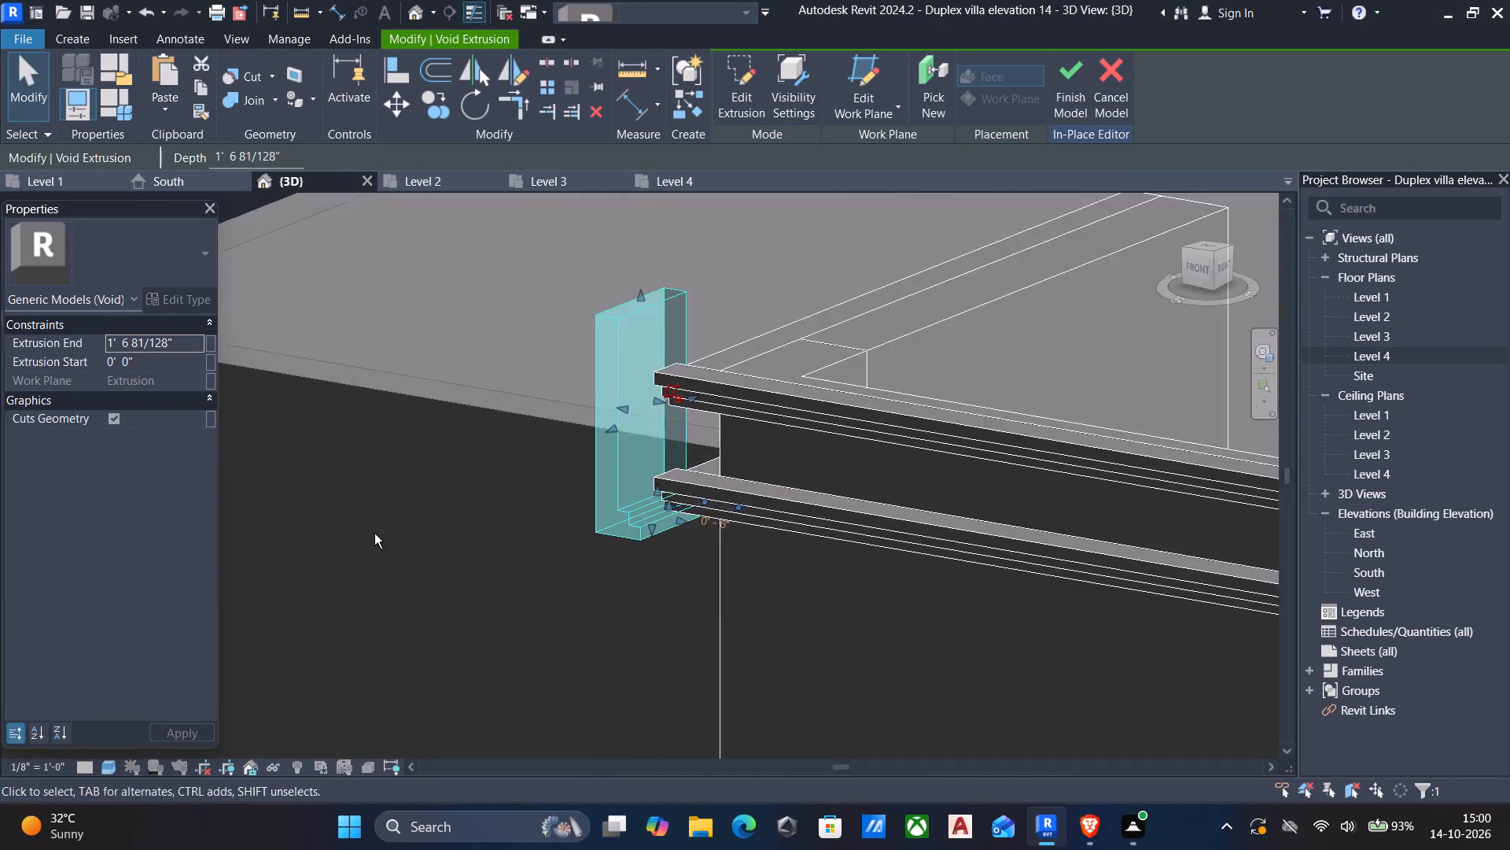
{"action": "middle_click_drag", "start_coordinate": [375, 534], "coordinate": [455, 580], "text": "shift"}
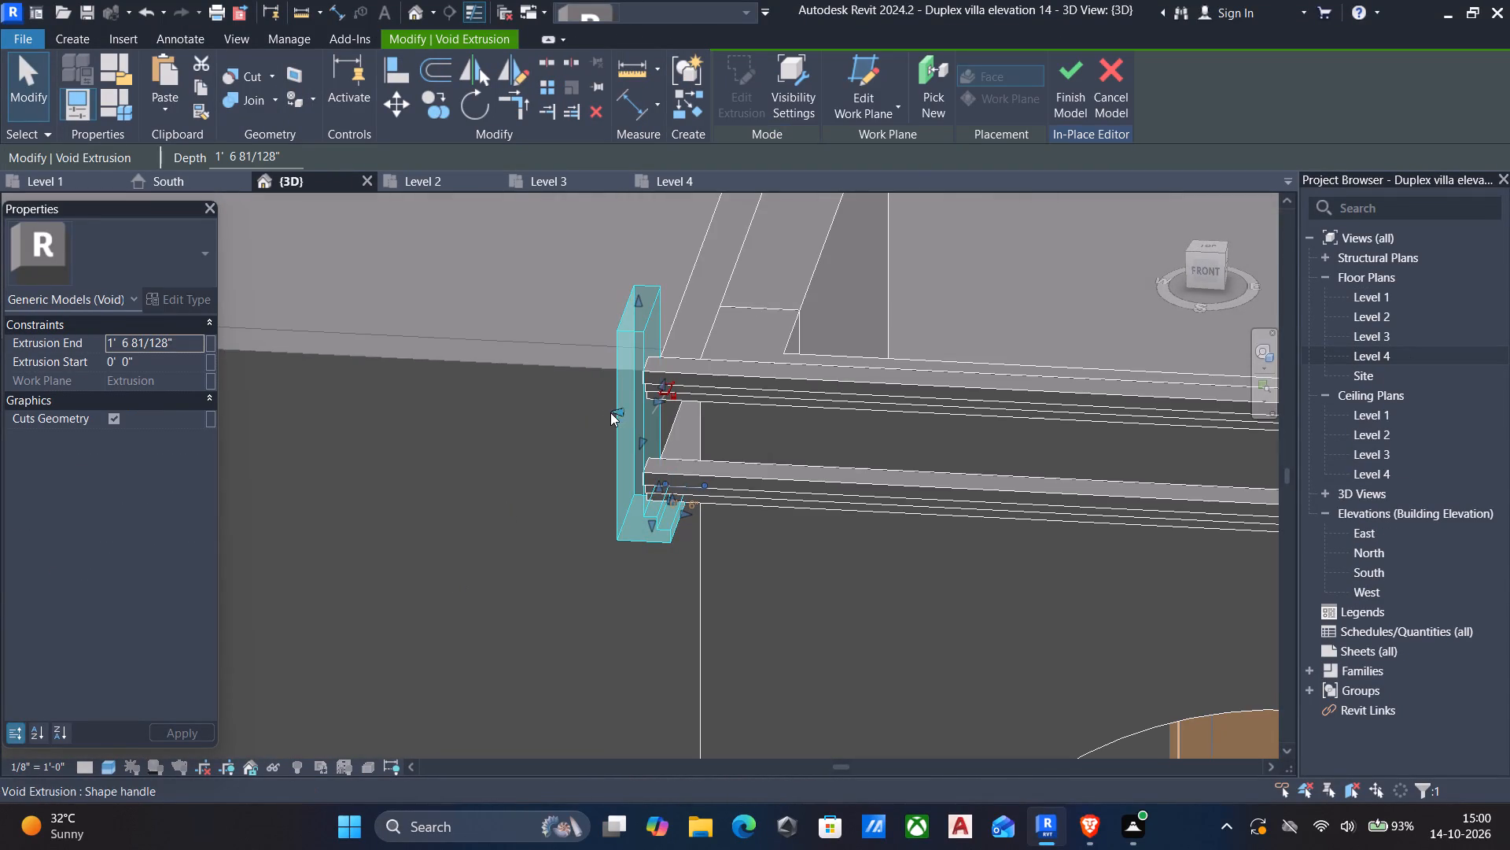
{"action": "left_click_drag", "start_coordinate": [610, 412], "coordinate": [480, 414]}
{"action": "left_click", "coordinate": [1208, 268]}
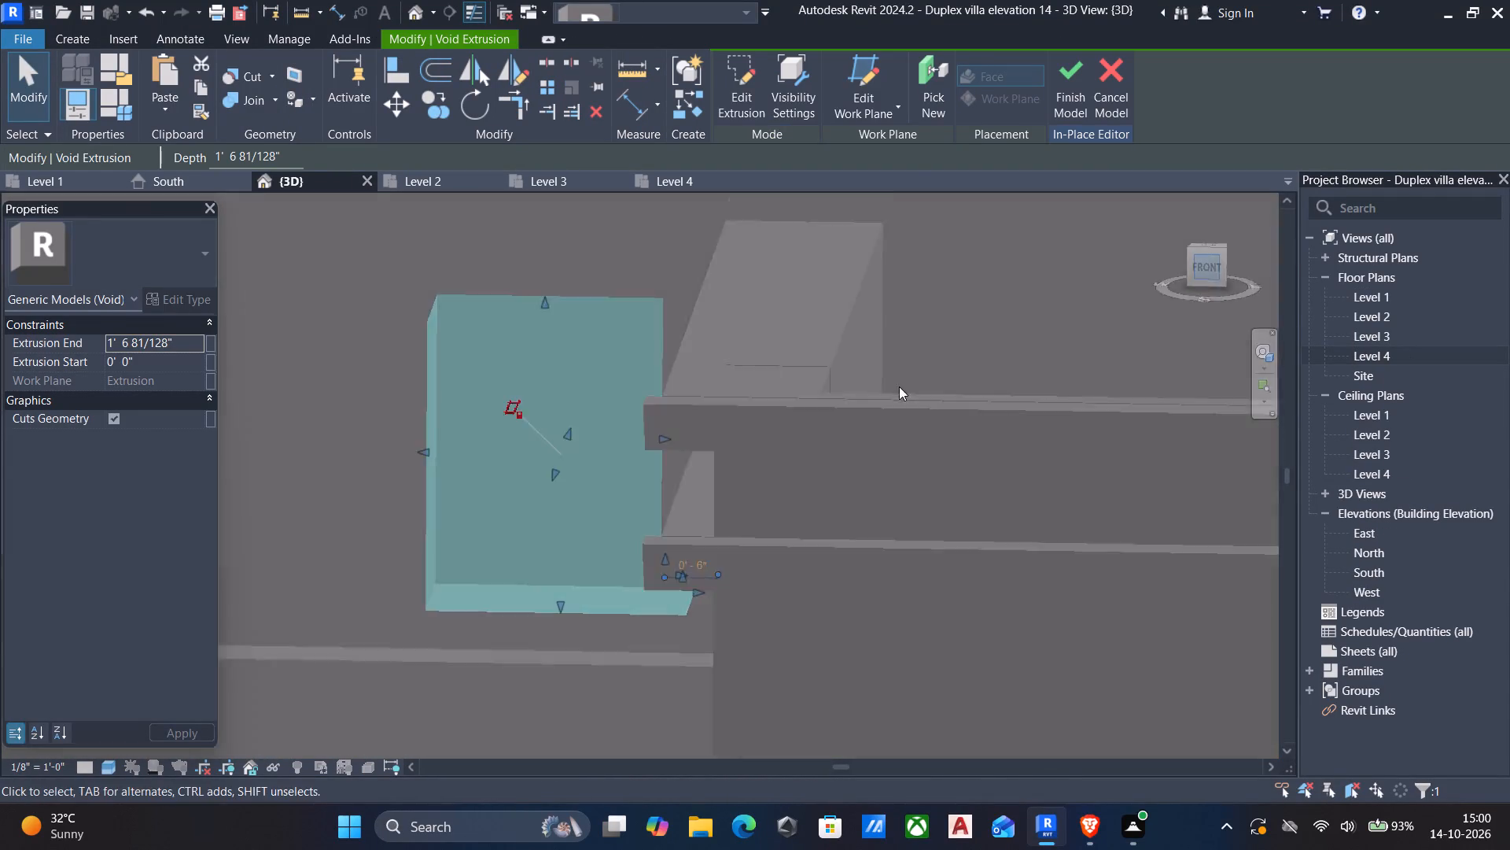
{"action": "scroll", "coordinate": [672, 468], "scroll_direction": "up", "scroll_amount": 4}
{"action": "scroll", "coordinate": [836, 473], "scroll_direction": "down", "scroll_amount": 4}
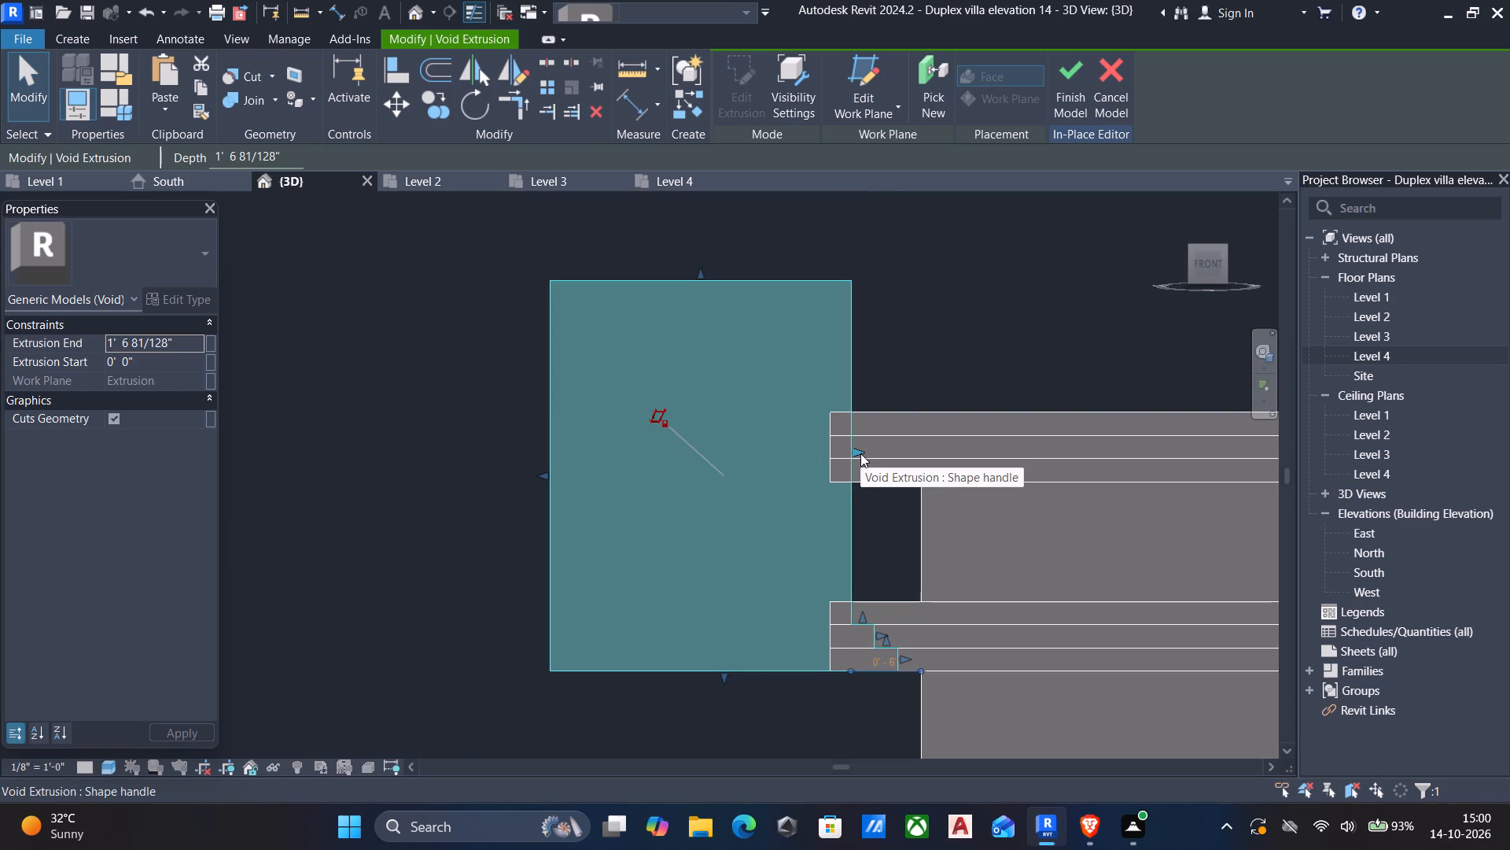
{"action": "key", "text": "Escape"}
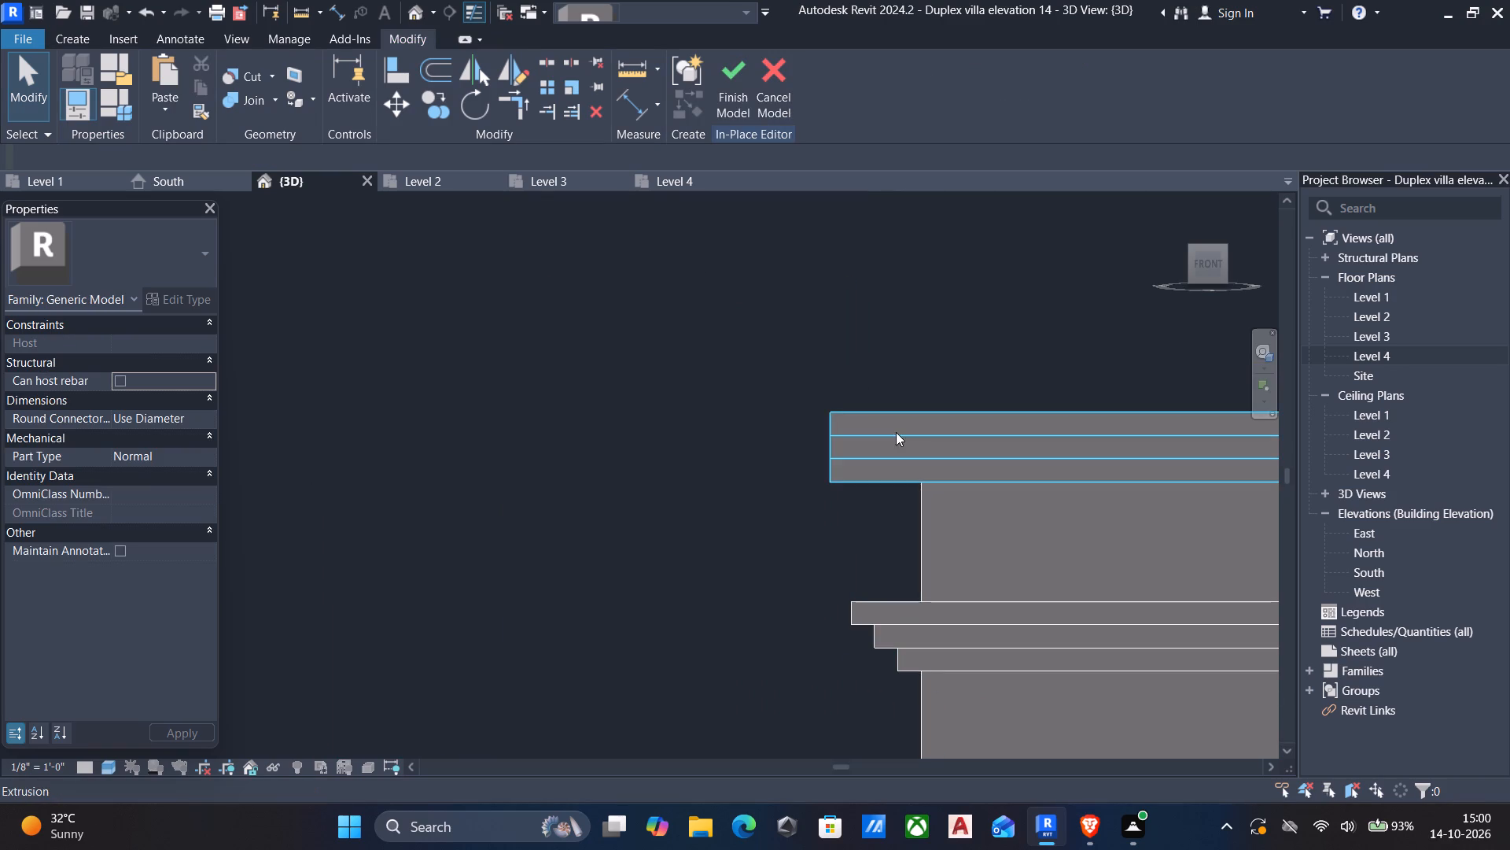
Extend the upper front moulding's left end outward to a depth of about 20' 4" and finish the in-place model.
{"action": "left_click", "coordinate": [867, 412]}
{"action": "left_click_drag", "start_coordinate": [820, 446], "coordinate": [714, 442]}
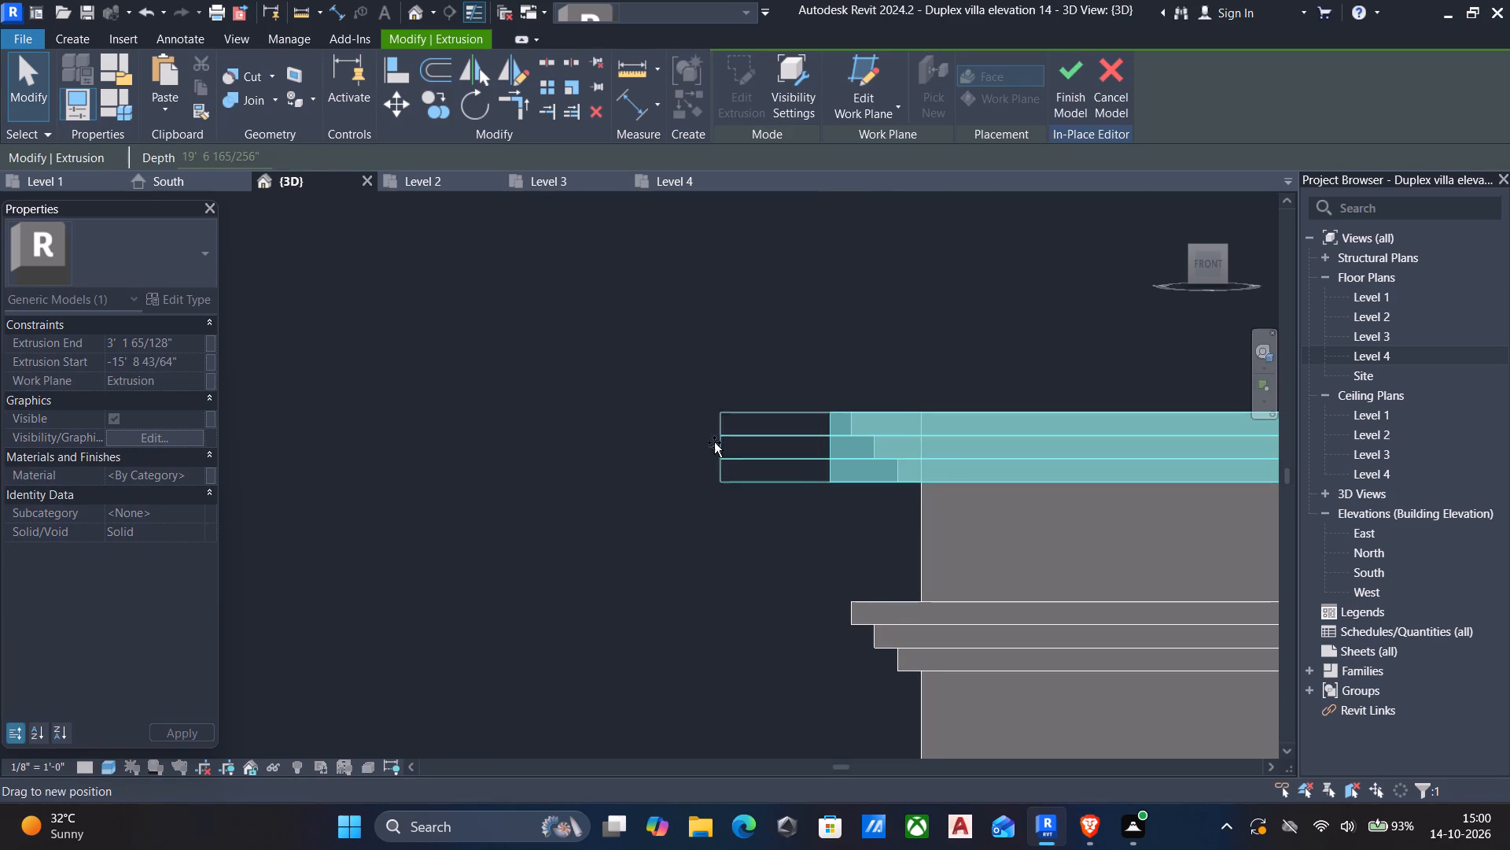
{"action": "left_click_drag", "start_coordinate": [714, 442], "coordinate": [616, 438]}
{"action": "scroll", "coordinate": [725, 493], "scroll_direction": "down", "scroll_amount": 1}
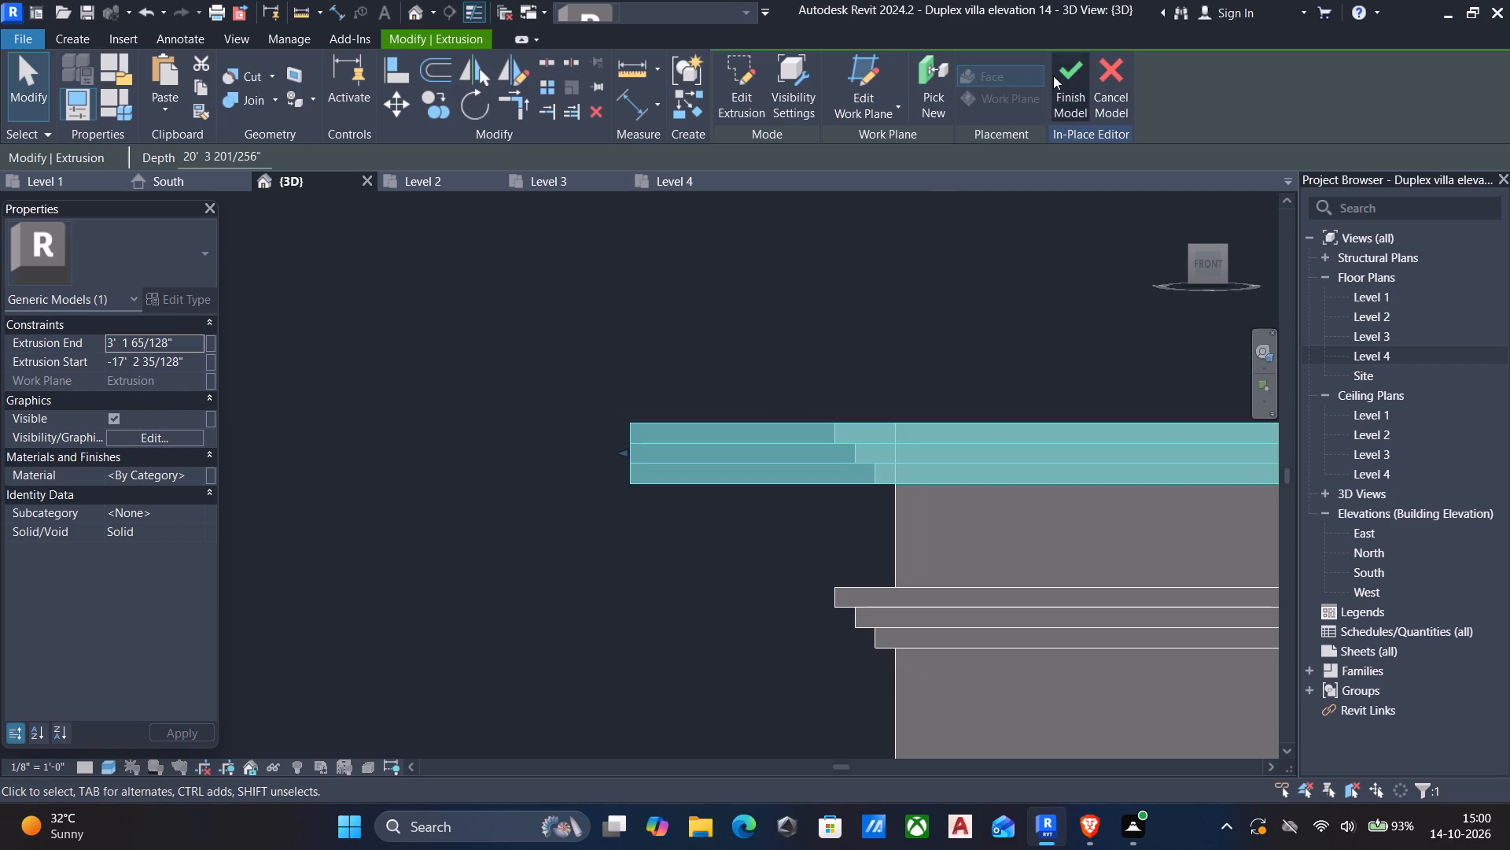
{"action": "left_click", "coordinate": [1053, 76]}
{"action": "scroll", "coordinate": [950, 240], "scroll_direction": "down", "scroll_amount": 5}
{"action": "scroll", "coordinate": [798, 401], "scroll_direction": "down", "scroll_amount": 4}
{"action": "middle_click_drag", "start_coordinate": [801, 415], "coordinate": [820, 453], "text": "shift"}
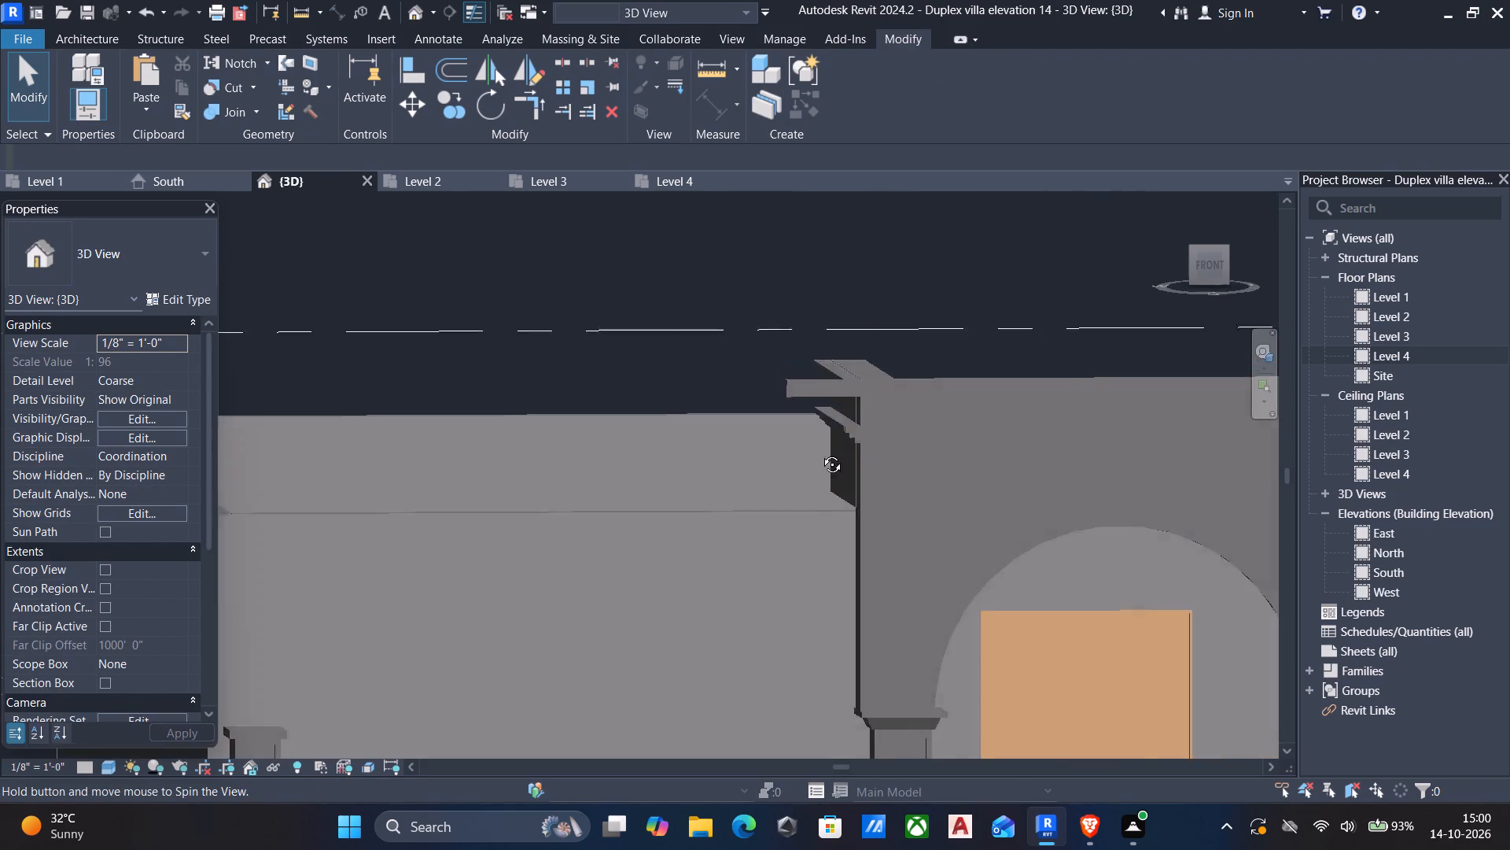
Reopen the portal for in-place editing and align the upper front moulding's left end with the outer face of the left side moulding.
{"action": "middle_click_drag", "start_coordinate": [820, 453], "coordinate": [1198, 587], "text": "shift"}
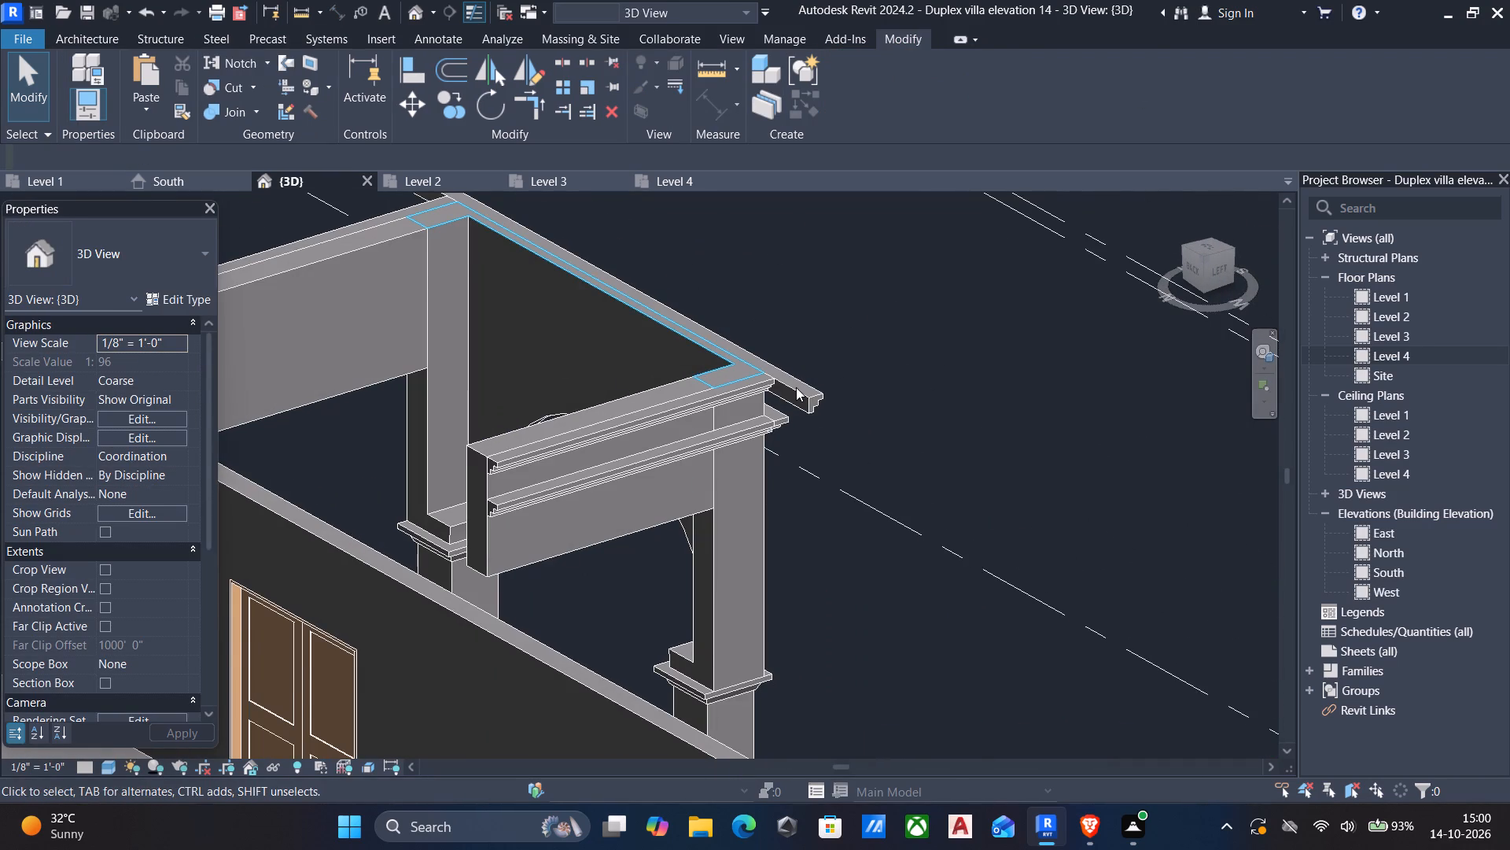
{"action": "left_click", "coordinate": [796, 387]}
{"action": "left_click", "coordinate": [862, 68]}
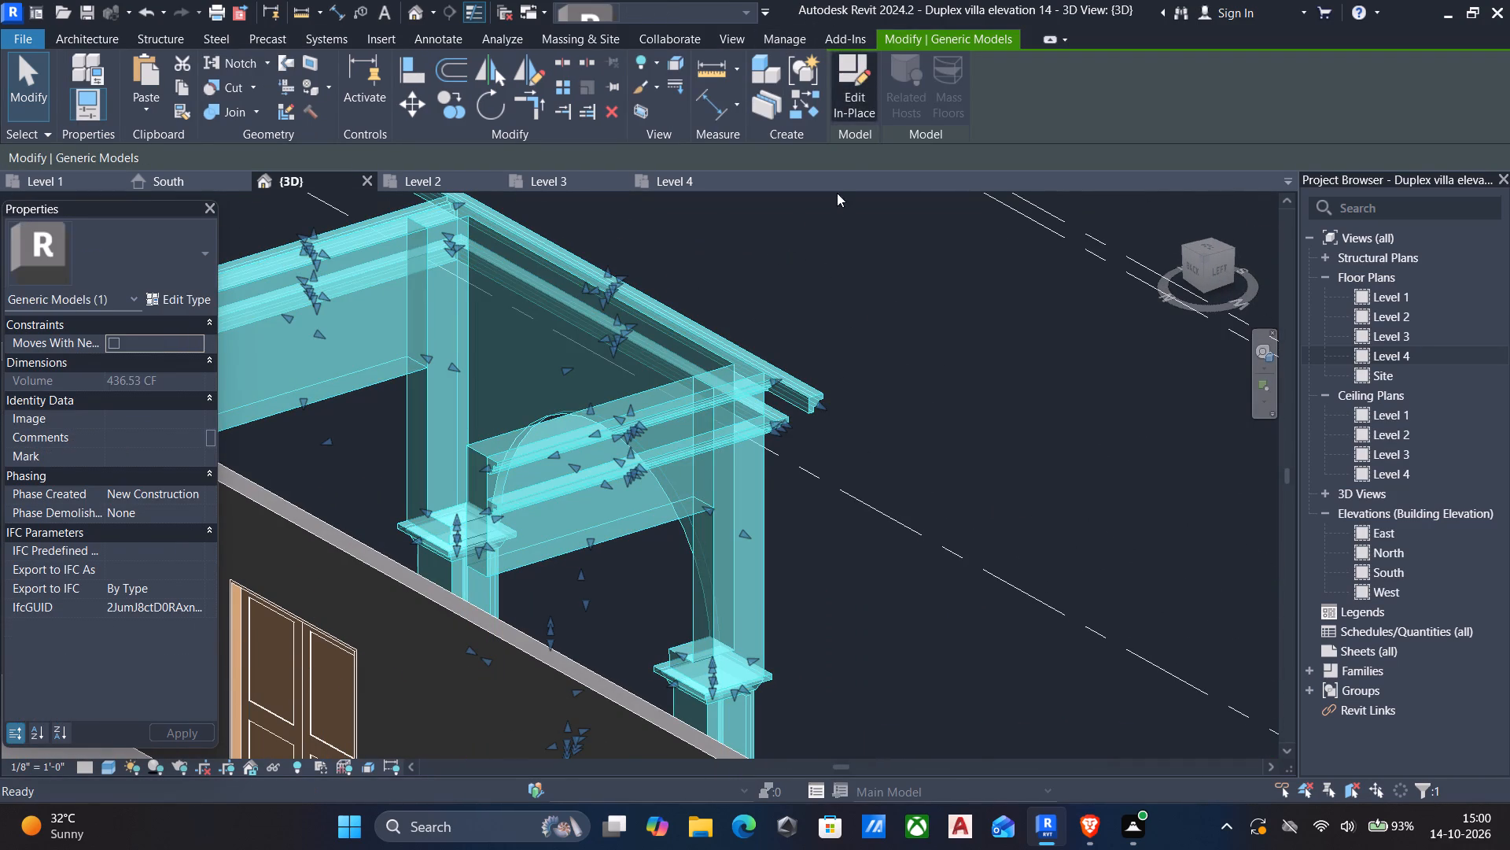
{"action": "scroll", "coordinate": [769, 363], "scroll_direction": "up", "scroll_amount": 5}
{"action": "type", "text": "al"}
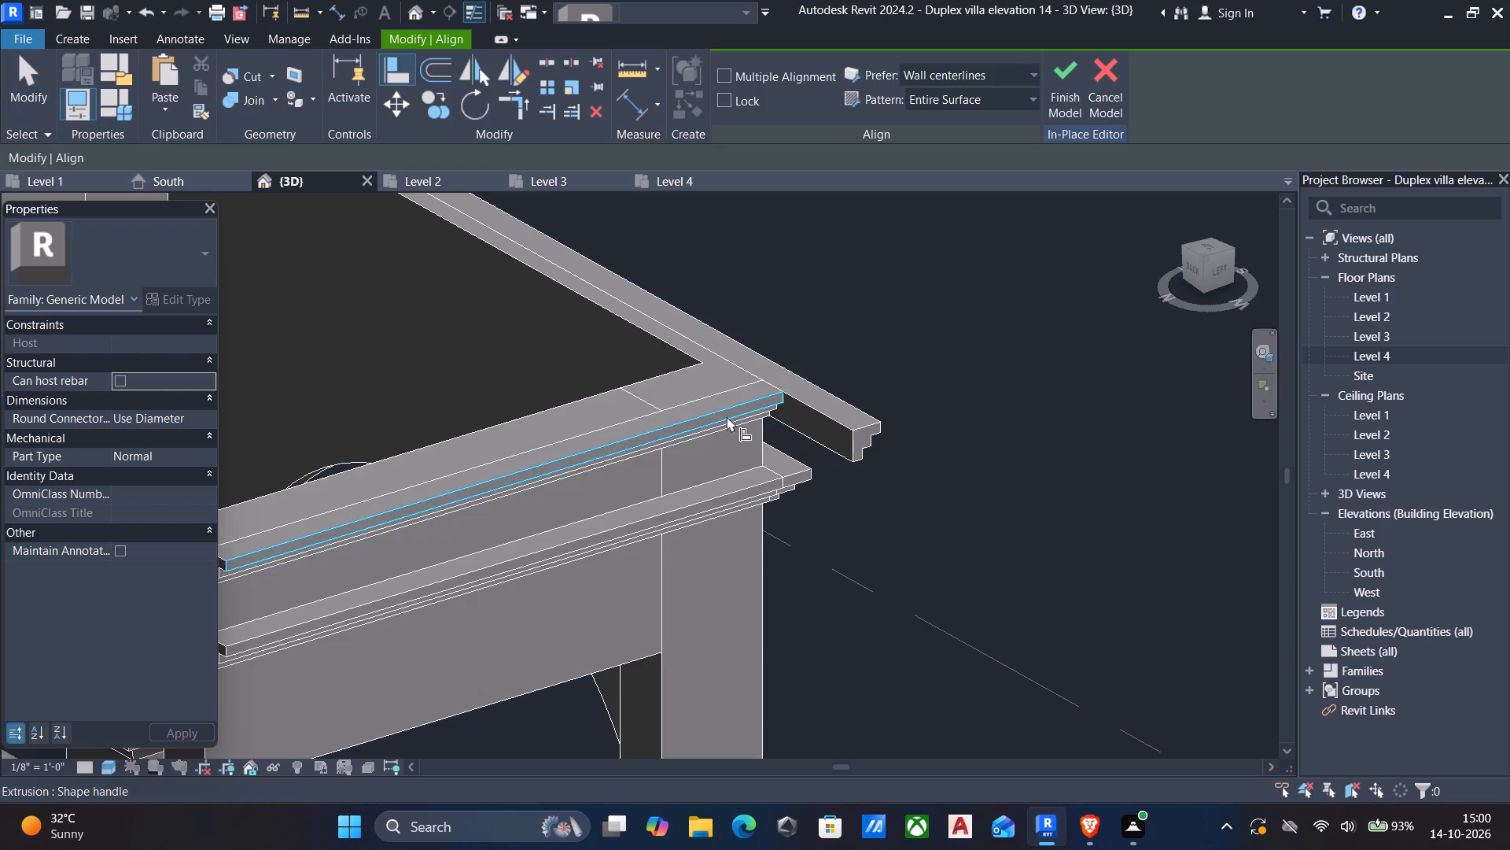
{"action": "scroll", "coordinate": [724, 416], "scroll_direction": "up", "scroll_amount": 3}
{"action": "left_click", "coordinate": [742, 412]}
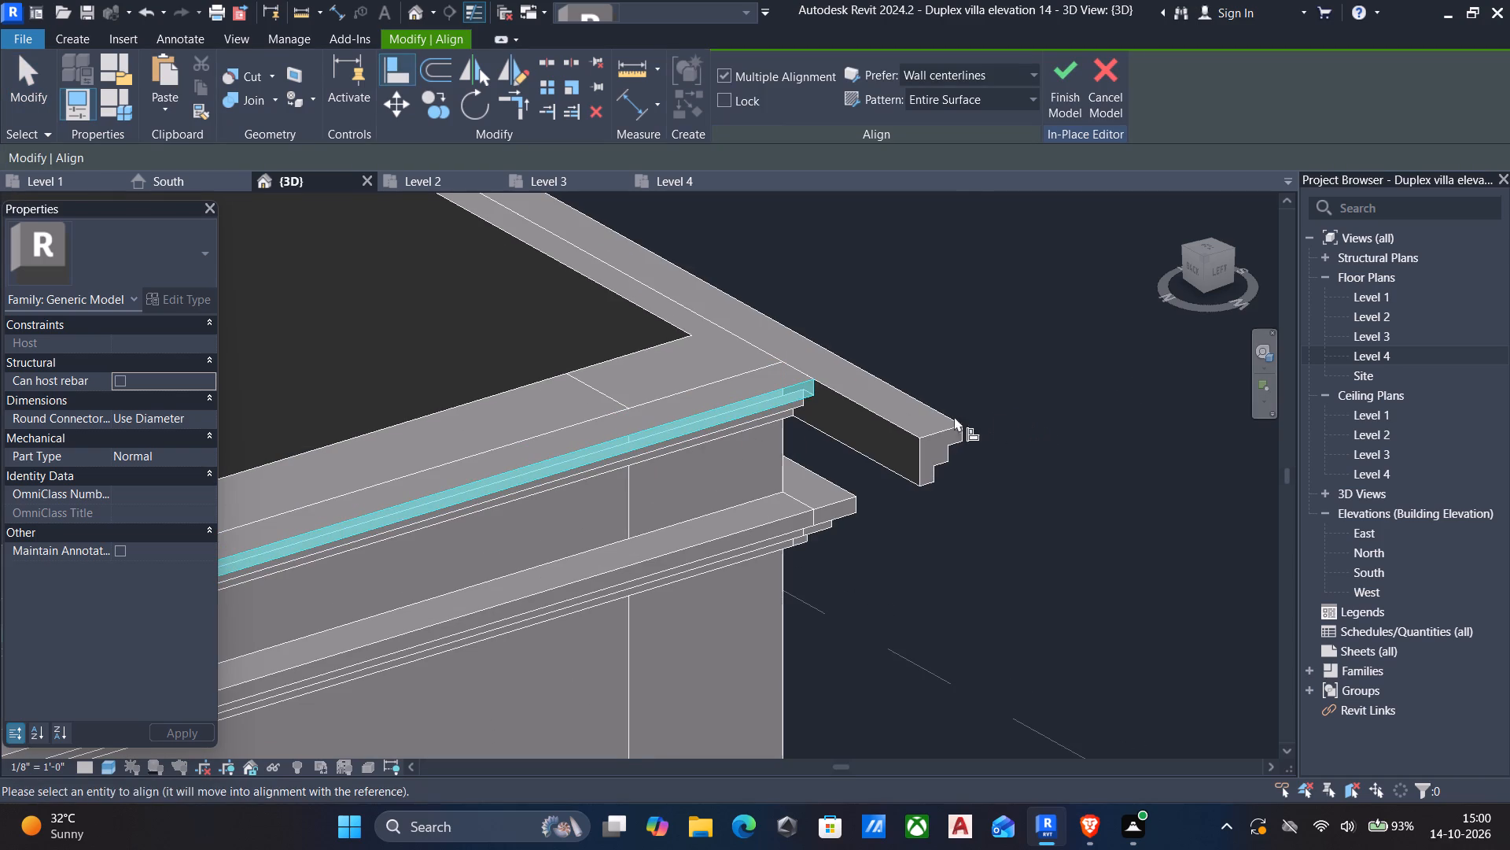
{"action": "left_click", "coordinate": [945, 431], "text": "ctrl"}
{"action": "key", "text": "Escape"}
{"action": "scroll", "coordinate": [775, 442], "scroll_direction": "down", "scroll_amount": 2}
{"action": "key", "text": "Escape"}
Examine how the upper front and side mouldings meet at the portal's left corner, from the side, below and behind.
{"action": "middle_click_drag", "start_coordinate": [855, 413], "coordinate": [846, 309], "text": "shift"}
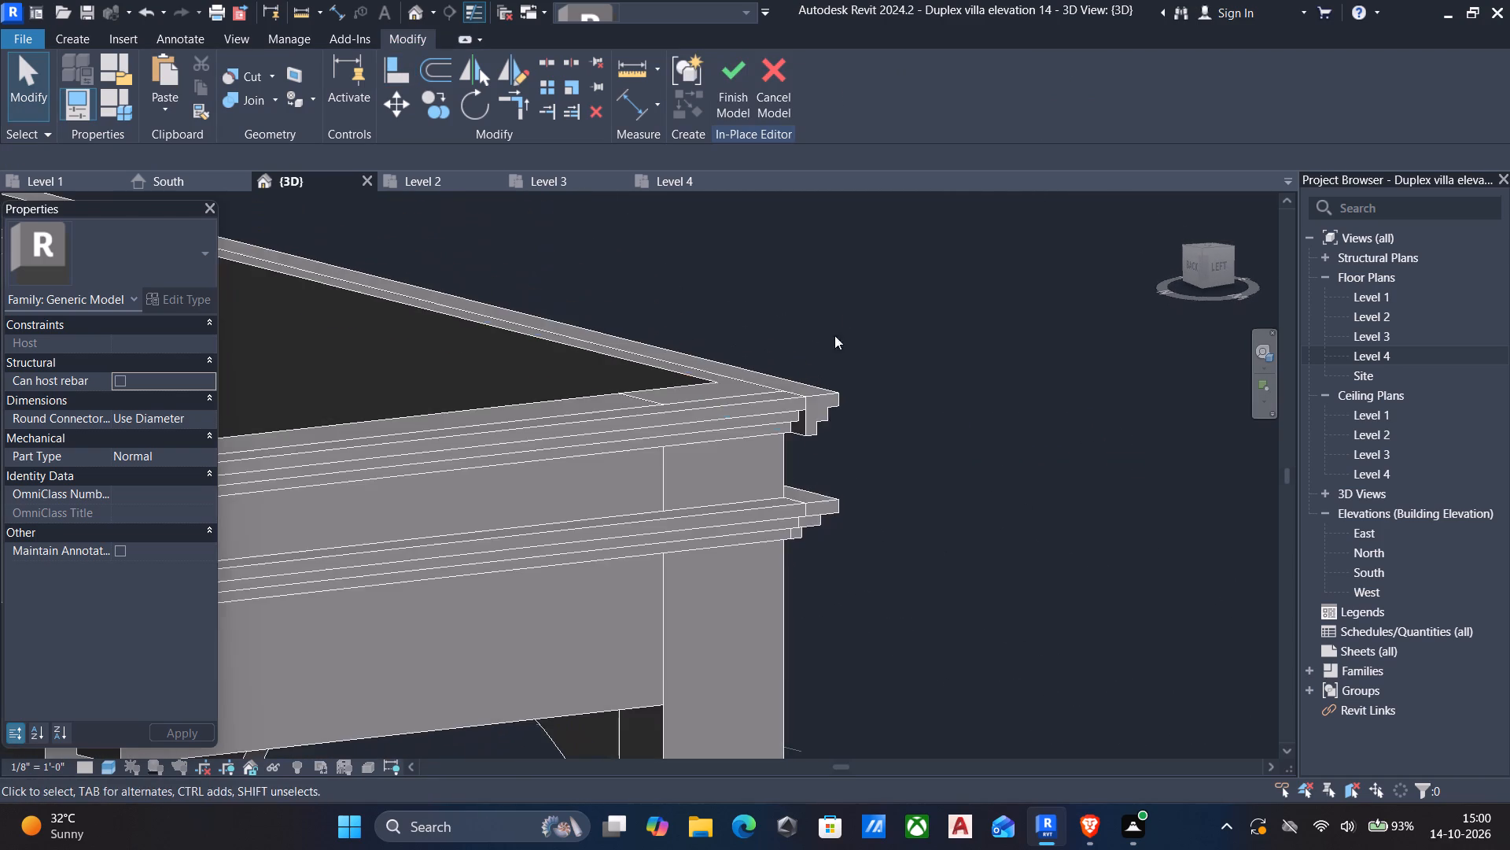
{"action": "middle_click_drag", "start_coordinate": [800, 446], "coordinate": [837, 379], "text": "shift"}
{"action": "scroll", "coordinate": [806, 445], "scroll_direction": "up", "scroll_amount": 9}
{"action": "middle_click_drag", "start_coordinate": [765, 431], "coordinate": [882, 406], "text": "shift"}
{"action": "scroll", "coordinate": [889, 399], "scroll_direction": "down", "scroll_amount": 3}
{"action": "middle_click_drag", "start_coordinate": [860, 349], "coordinate": [860, 349], "text": "shift"}
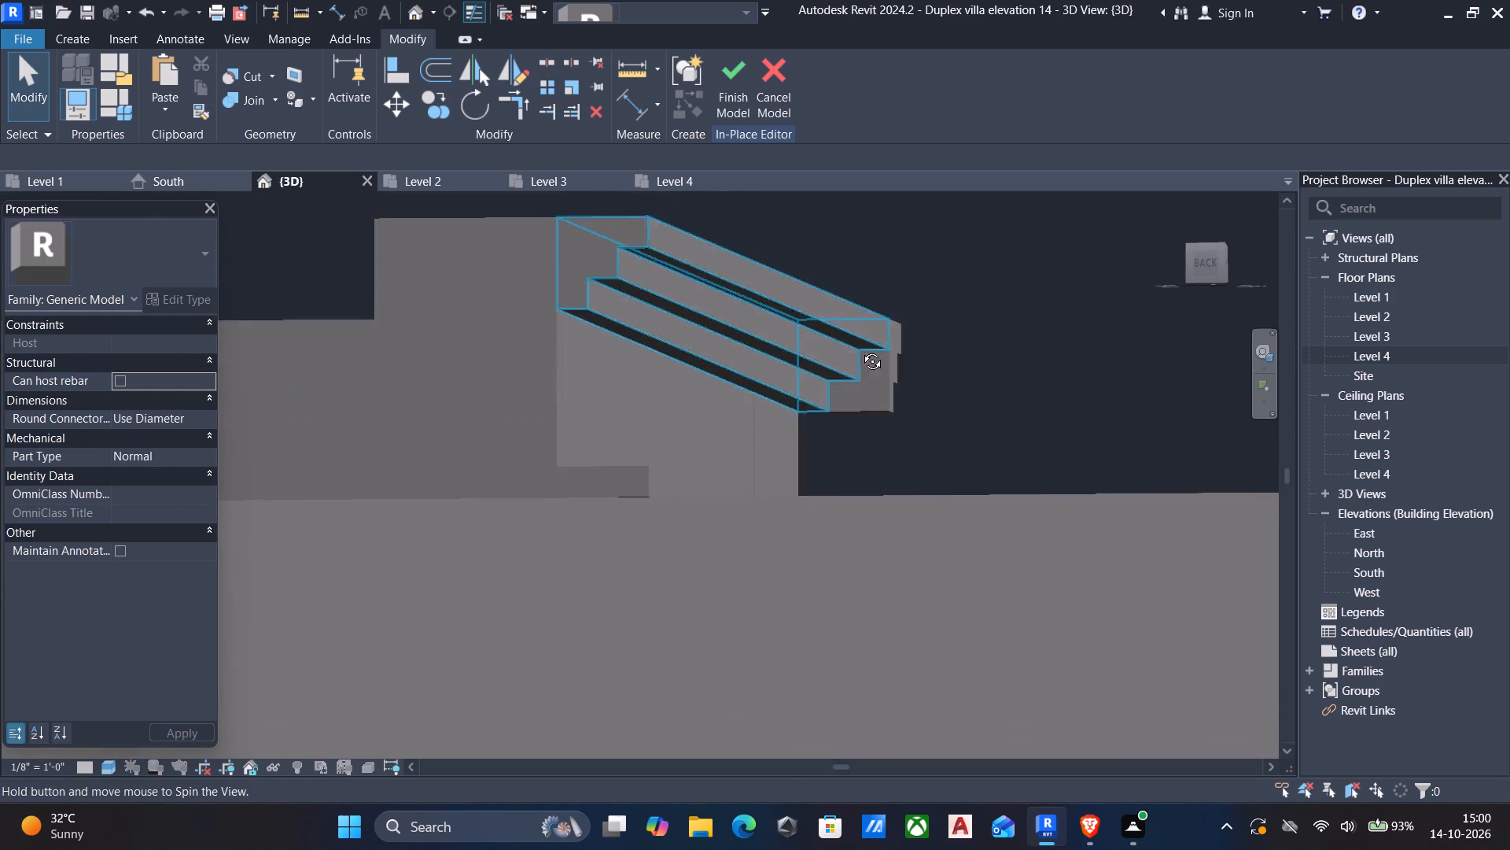
{"action": "middle_click_drag", "start_coordinate": [860, 349], "coordinate": [733, 475], "text": "shift"}
{"action": "scroll", "coordinate": [734, 475], "scroll_direction": "down", "scroll_amount": 5}
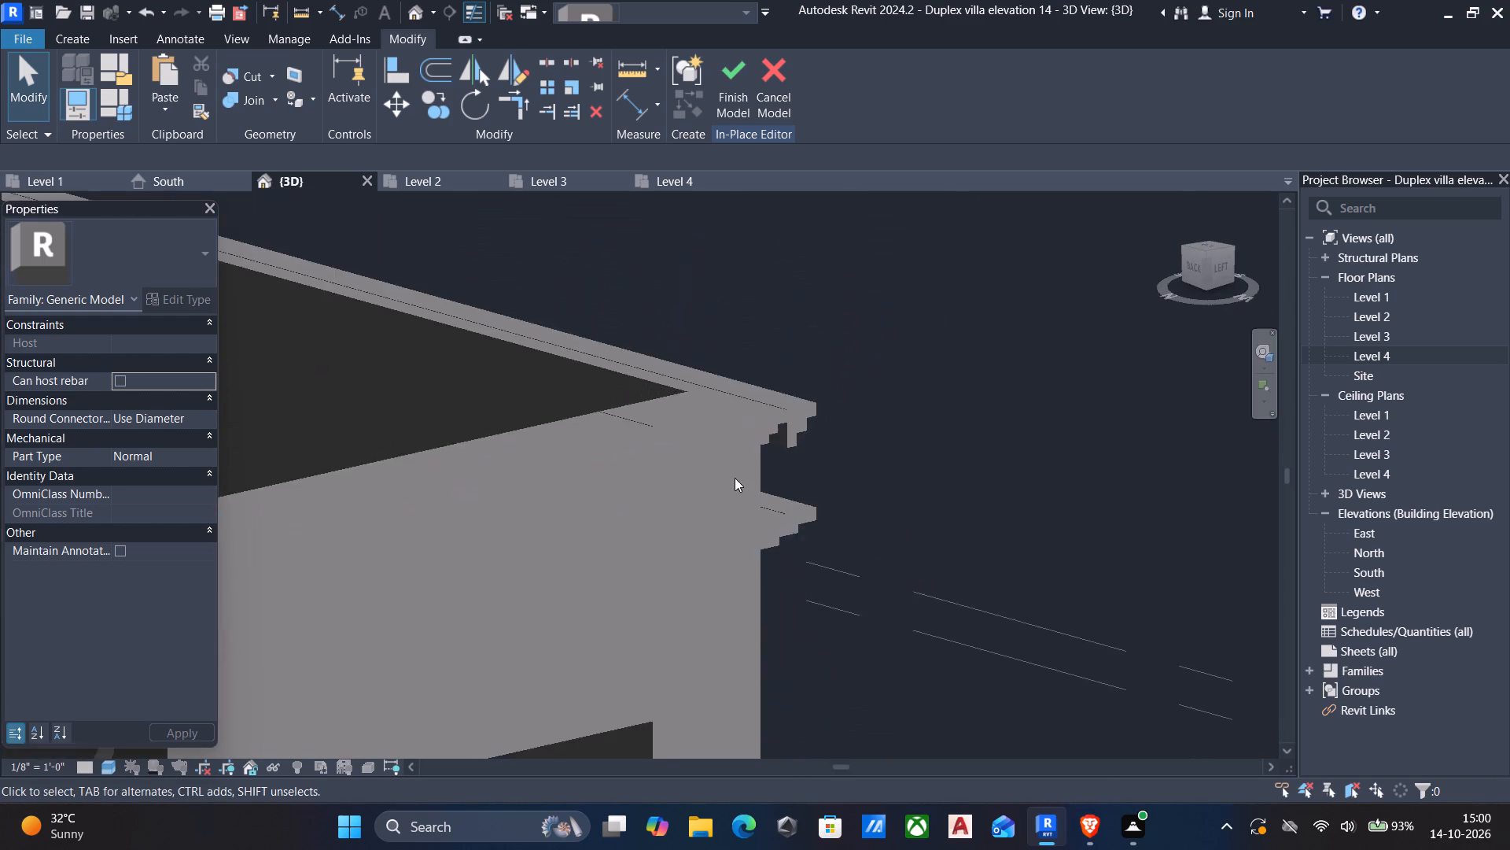
Align the upper front moulding's right end with the outer face of the upper right side moulding.
{"action": "scroll", "coordinate": [735, 478], "scroll_direction": "down", "scroll_amount": 2}
{"action": "scroll", "coordinate": [668, 466], "scroll_direction": "down", "scroll_amount": 19}
{"action": "middle_click_drag", "start_coordinate": [564, 443], "coordinate": [847, 476], "text": "shift"}
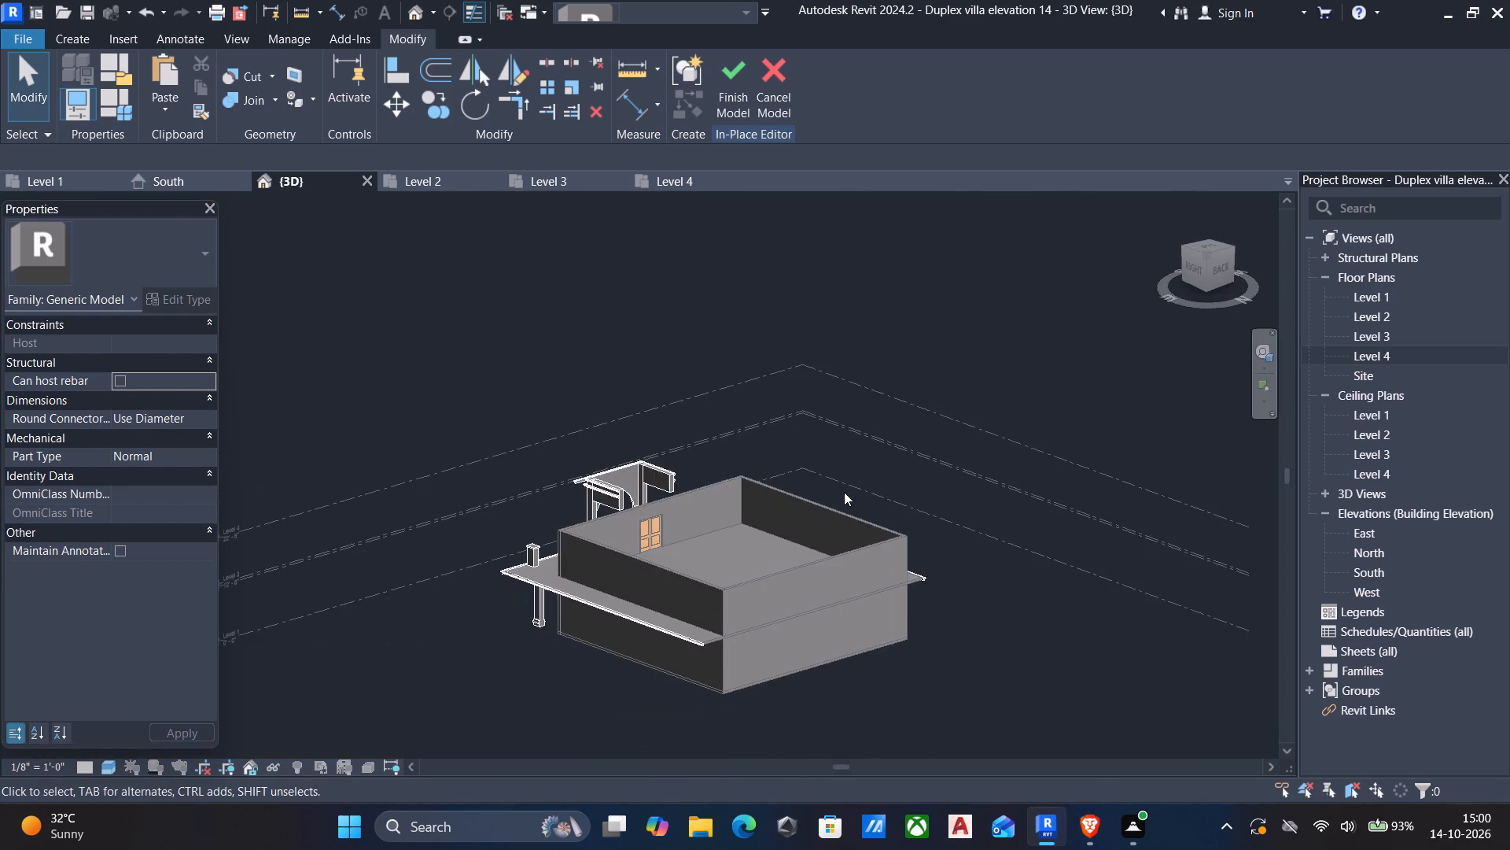
{"action": "scroll", "coordinate": [557, 509], "scroll_direction": "up", "scroll_amount": 13}
{"action": "scroll", "coordinate": [696, 327], "scroll_direction": "up", "scroll_amount": 6}
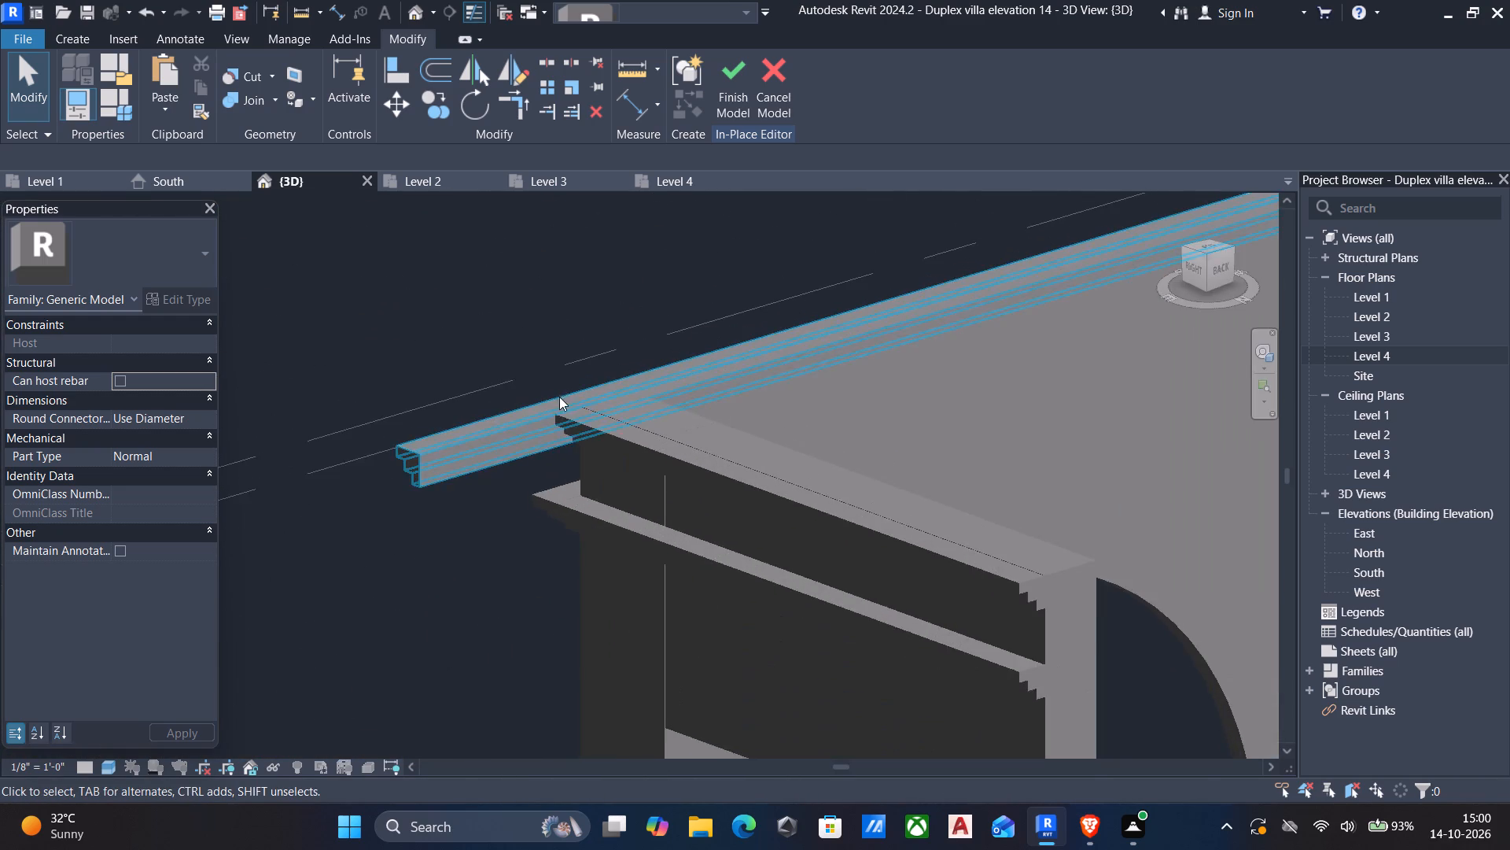
{"action": "scroll", "coordinate": [547, 401], "scroll_direction": "up", "scroll_amount": 5}
{"action": "key", "text": "a"}
{"action": "key", "text": "l"}
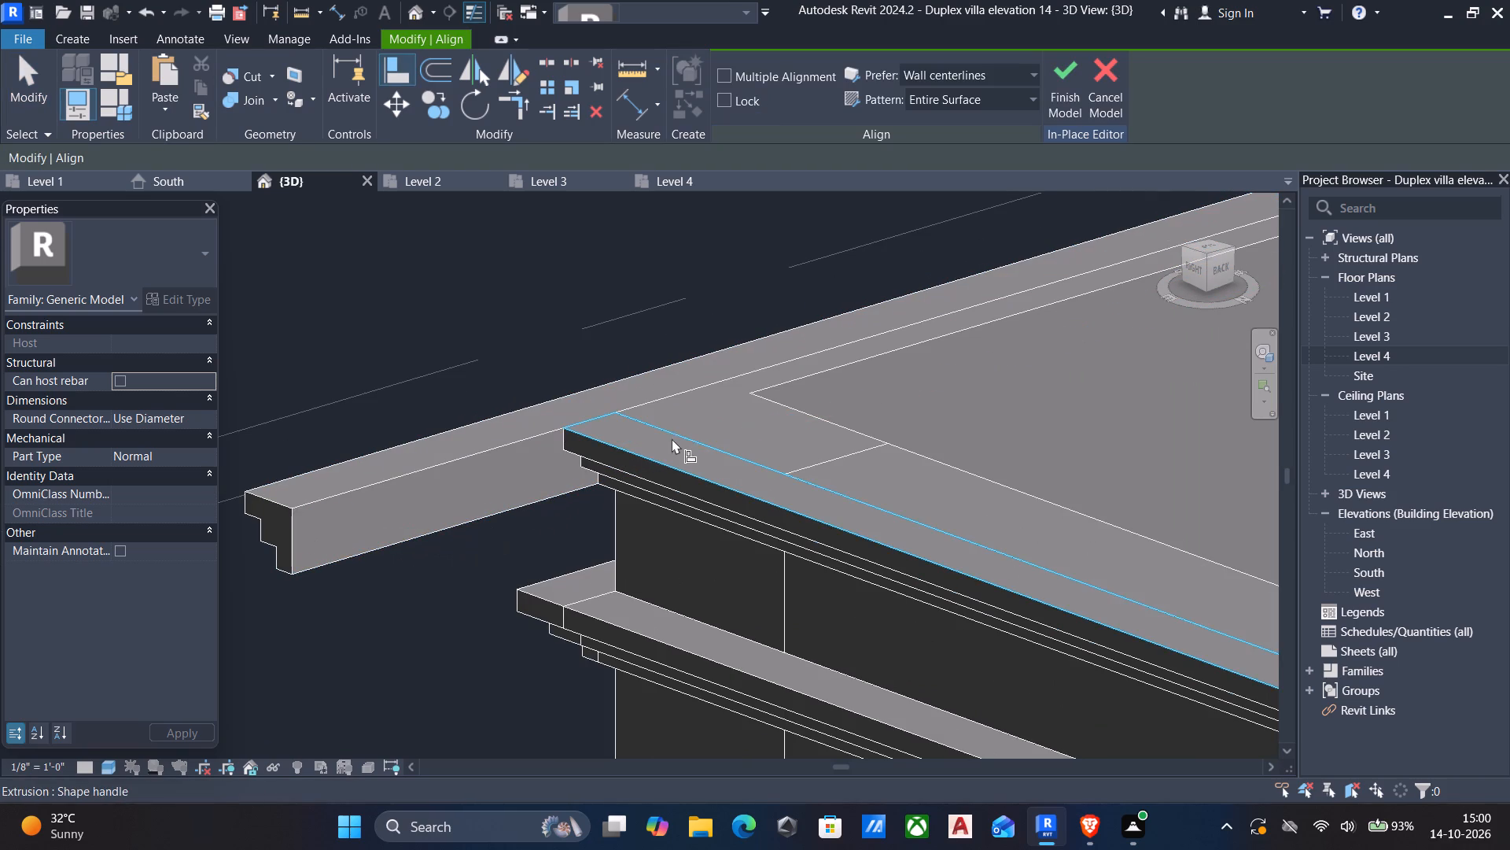
{"action": "left_click", "coordinate": [638, 460]}
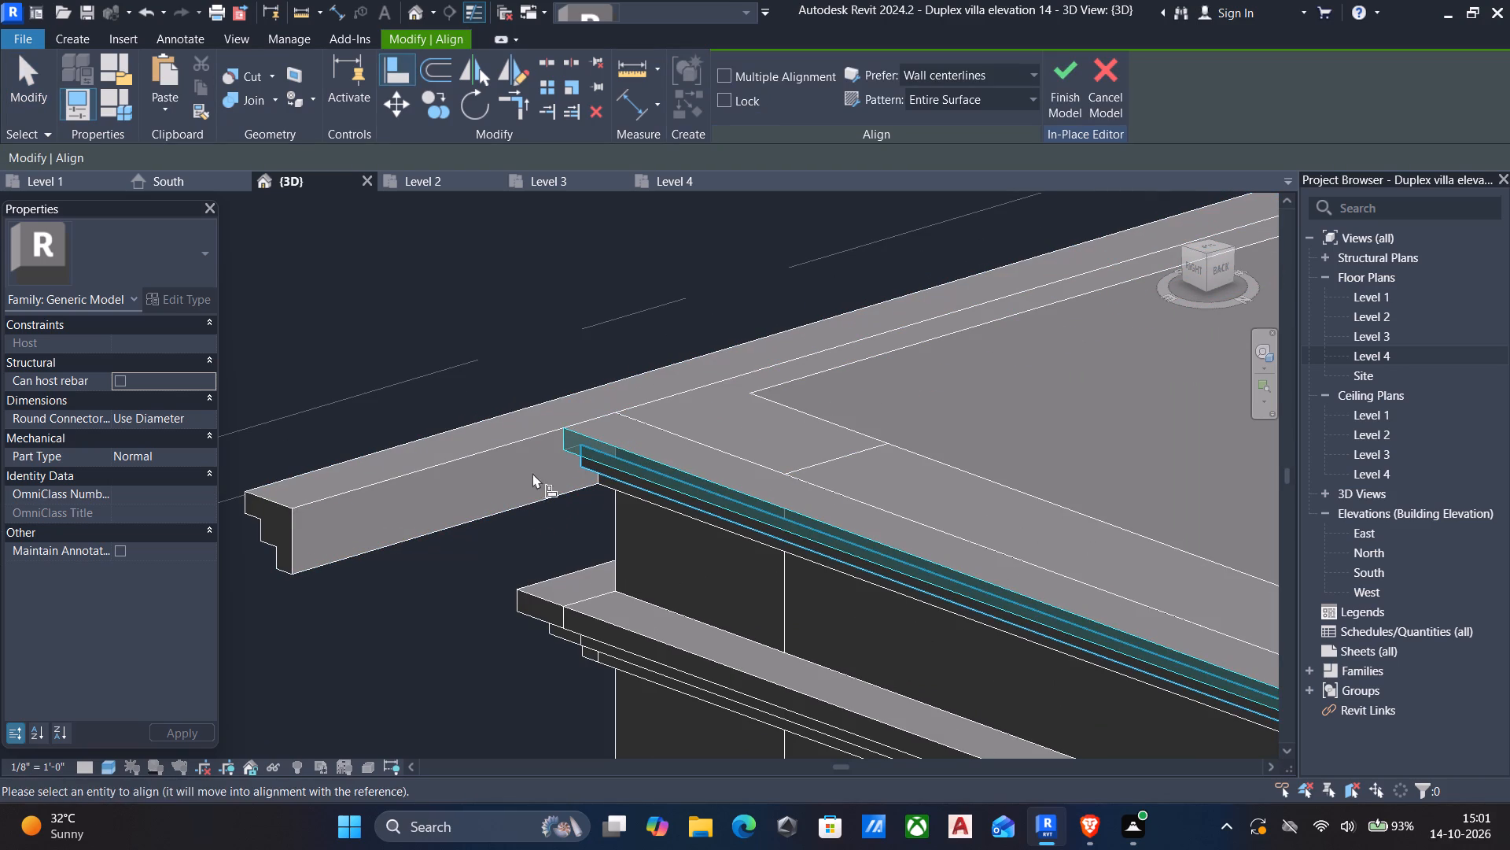
{"action": "left_click", "coordinate": [287, 515]}
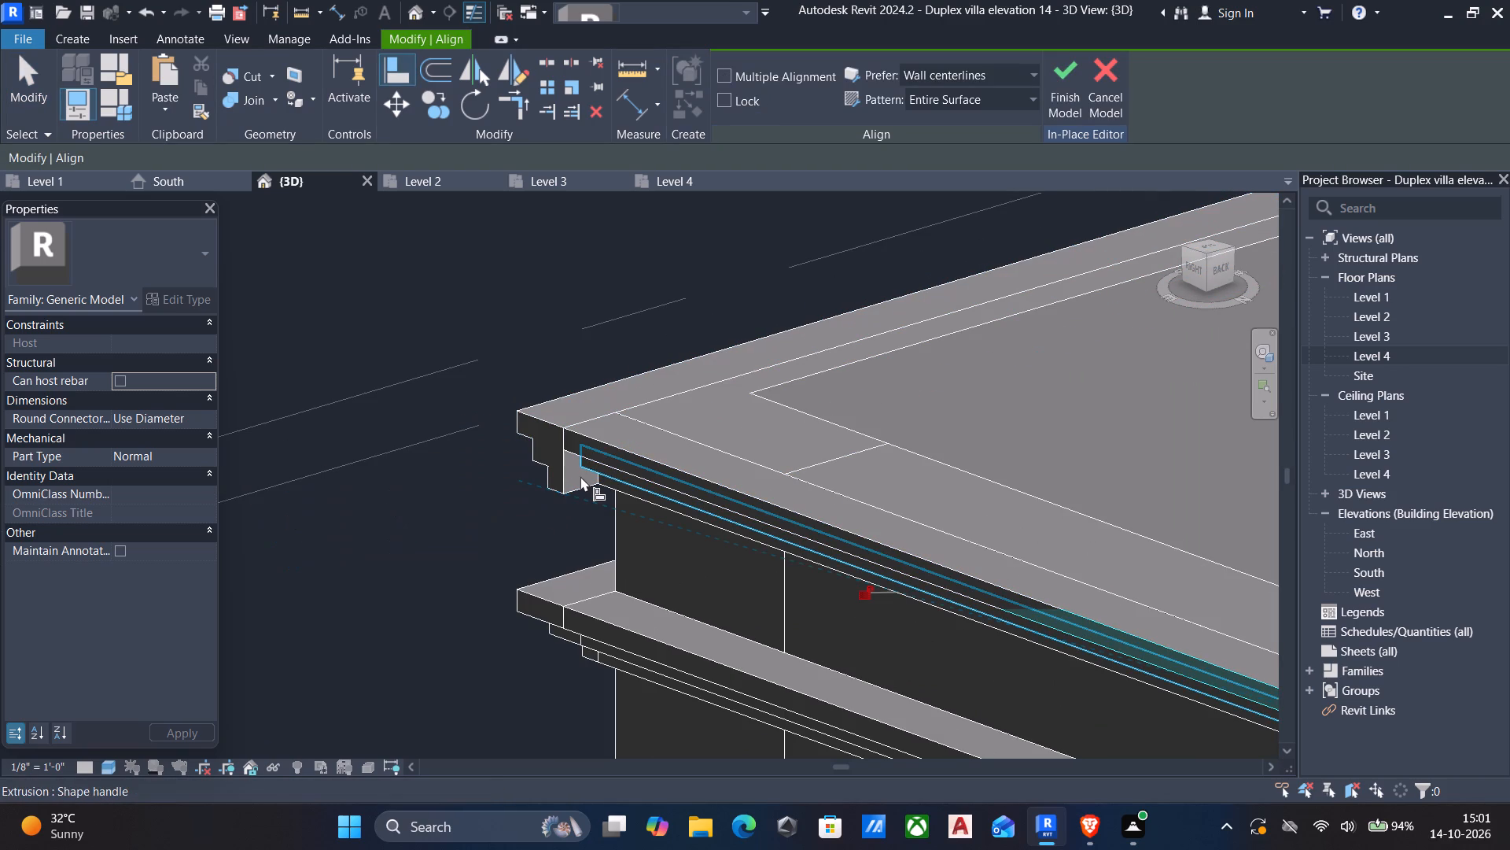
{"action": "key", "text": "Escape"}
Examine how the upper and lower mouldings meet at the portal's right corner.
{"action": "scroll", "coordinate": [602, 490], "scroll_direction": "up", "scroll_amount": 4}
{"action": "middle_click_drag", "start_coordinate": [609, 495], "coordinate": [640, 541], "text": "shift"}
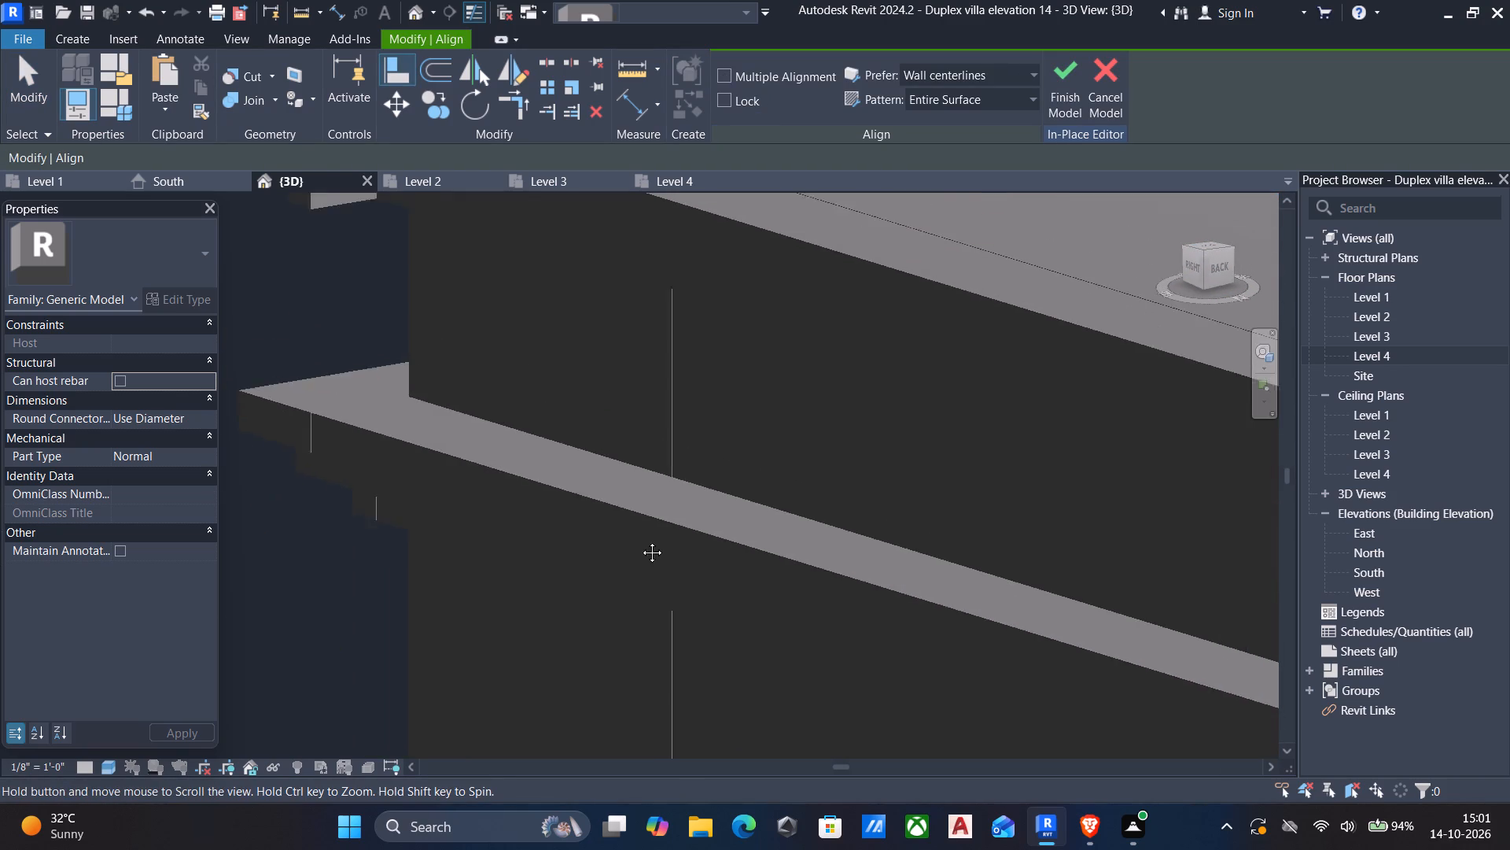
{"action": "middle_click_drag", "start_coordinate": [640, 541], "coordinate": [711, 618], "text": "shift"}
{"action": "scroll", "coordinate": [704, 602], "scroll_direction": "down", "scroll_amount": 3}
{"action": "middle_click_drag", "start_coordinate": [580, 547], "coordinate": [590, 523], "text": "shift"}
{"action": "scroll", "coordinate": [590, 523], "scroll_direction": "down", "scroll_amount": 5}
{"action": "middle_click_drag", "start_coordinate": [595, 502], "coordinate": [590, 504]}
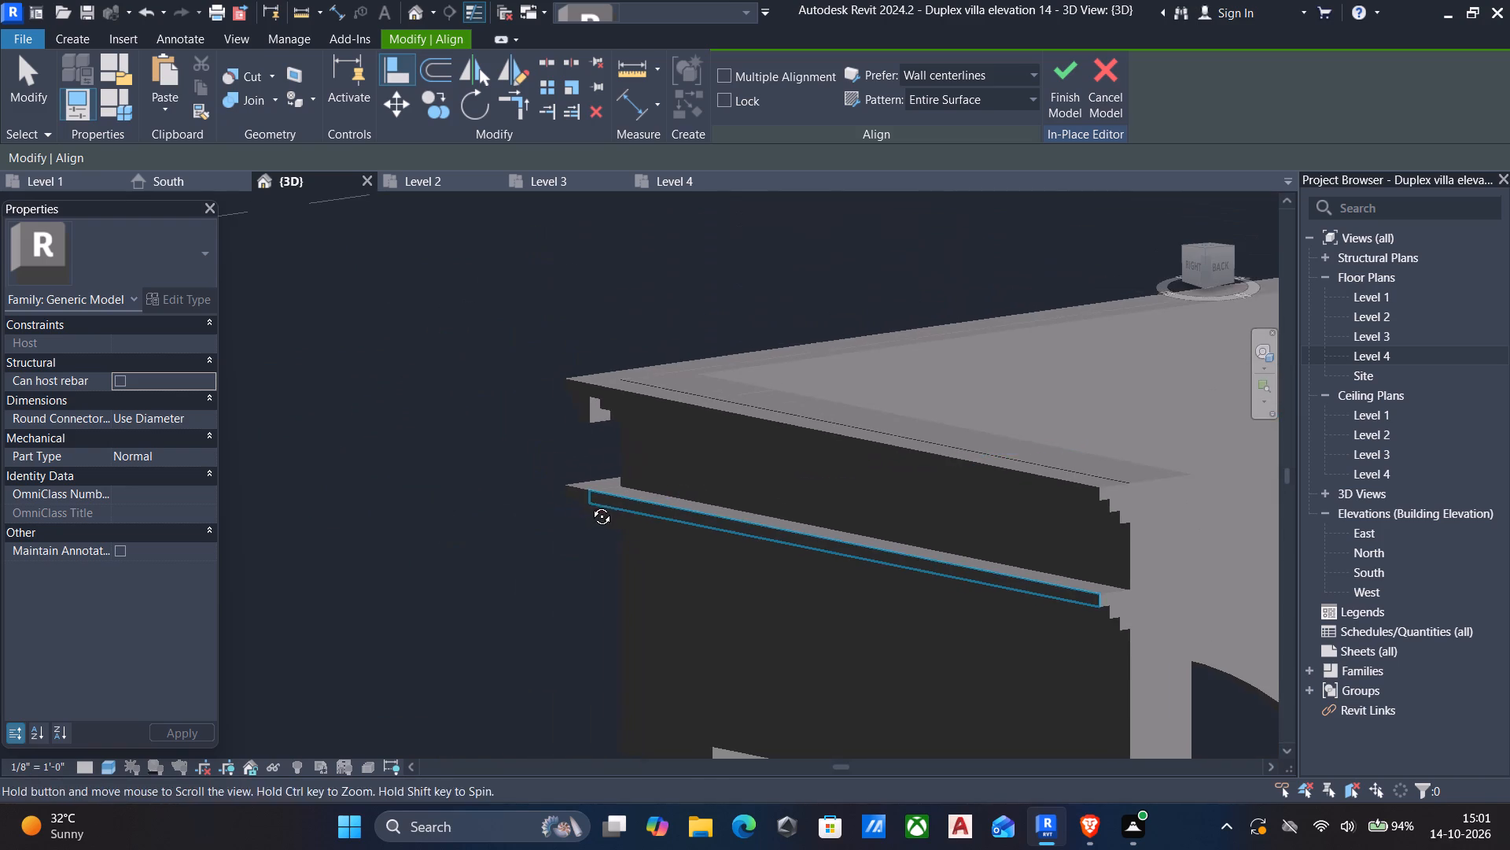
{"action": "middle_click_drag", "start_coordinate": [590, 504], "coordinate": [584, 556]}
{"action": "scroll", "coordinate": [595, 547], "scroll_direction": "down", "scroll_amount": 5}
{"action": "key", "text": "Escape"}
Nudge the three upper mouldings (front, left side and right side) upward together by four increments in the front view.
{"action": "left_click", "coordinate": [623, 530]}
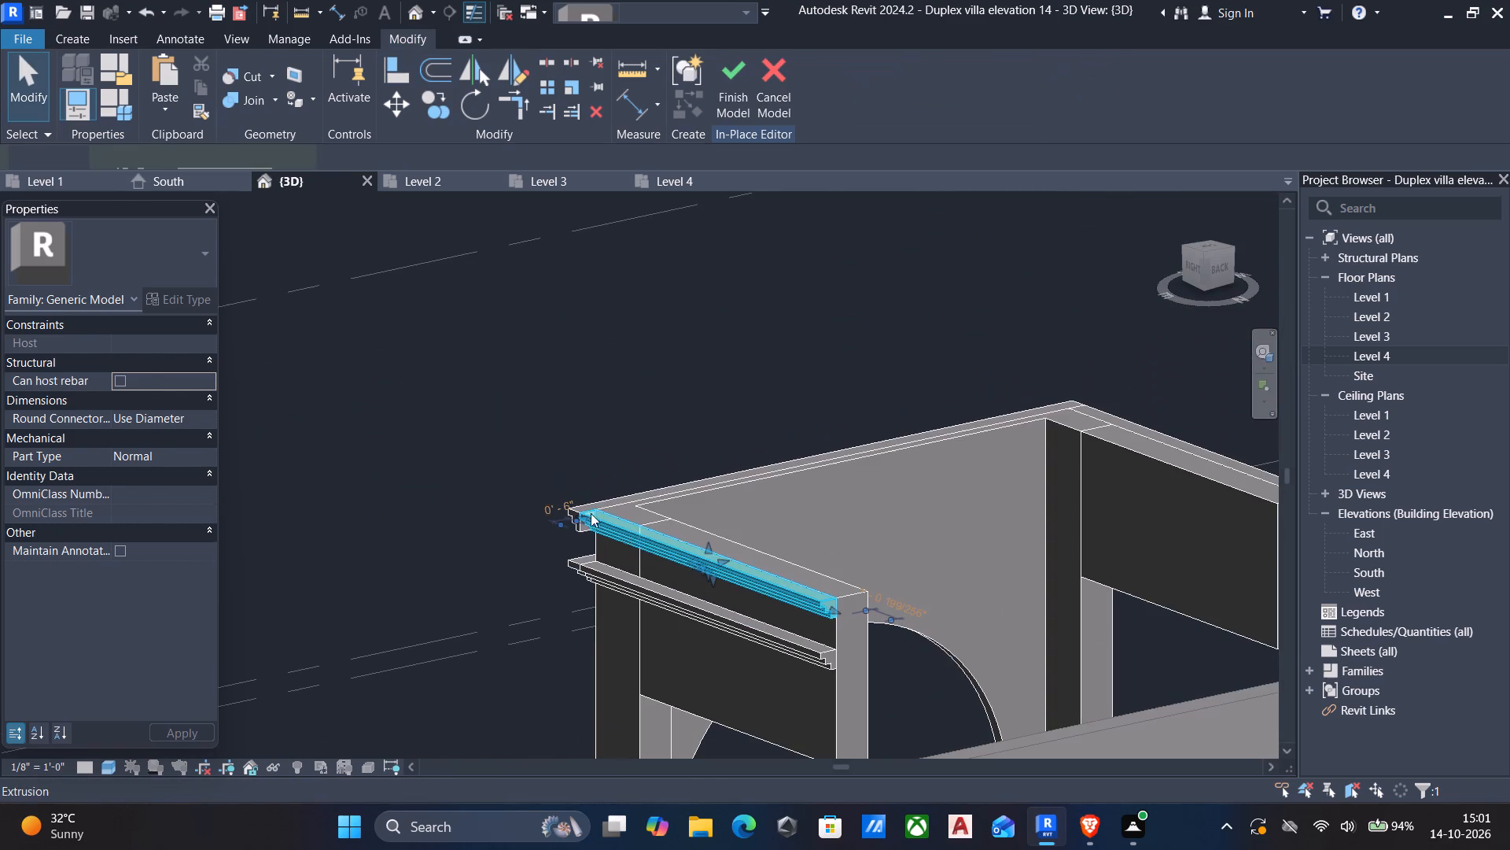
{"action": "scroll", "coordinate": [472, 442], "scroll_direction": "down", "scroll_amount": 7}
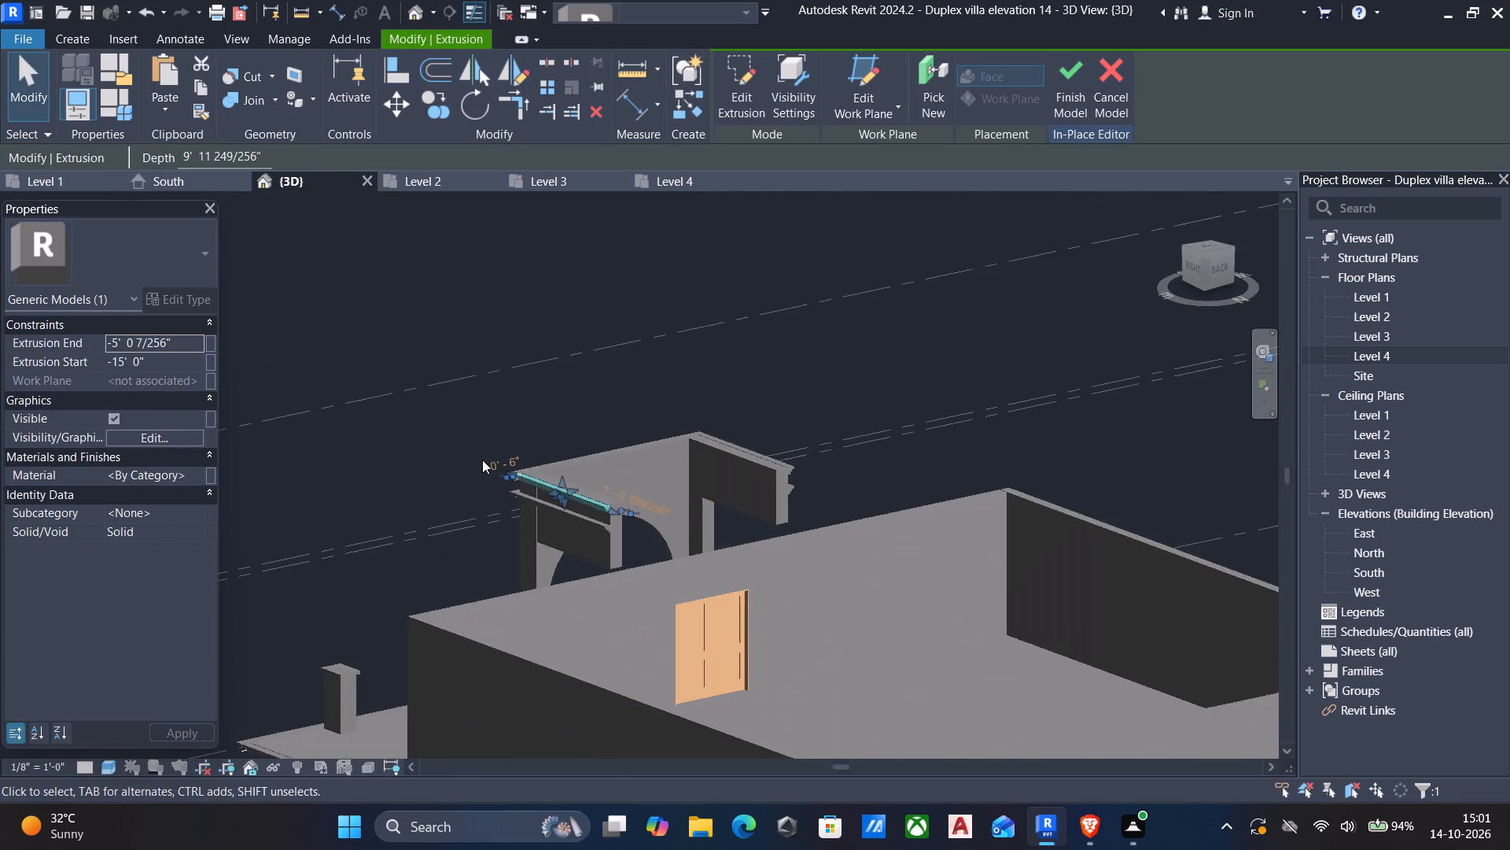
{"action": "middle_click_drag", "start_coordinate": [482, 460], "coordinate": [844, 522], "text": "shift"}
{"action": "scroll", "coordinate": [635, 490], "scroll_direction": "up", "scroll_amount": 4}
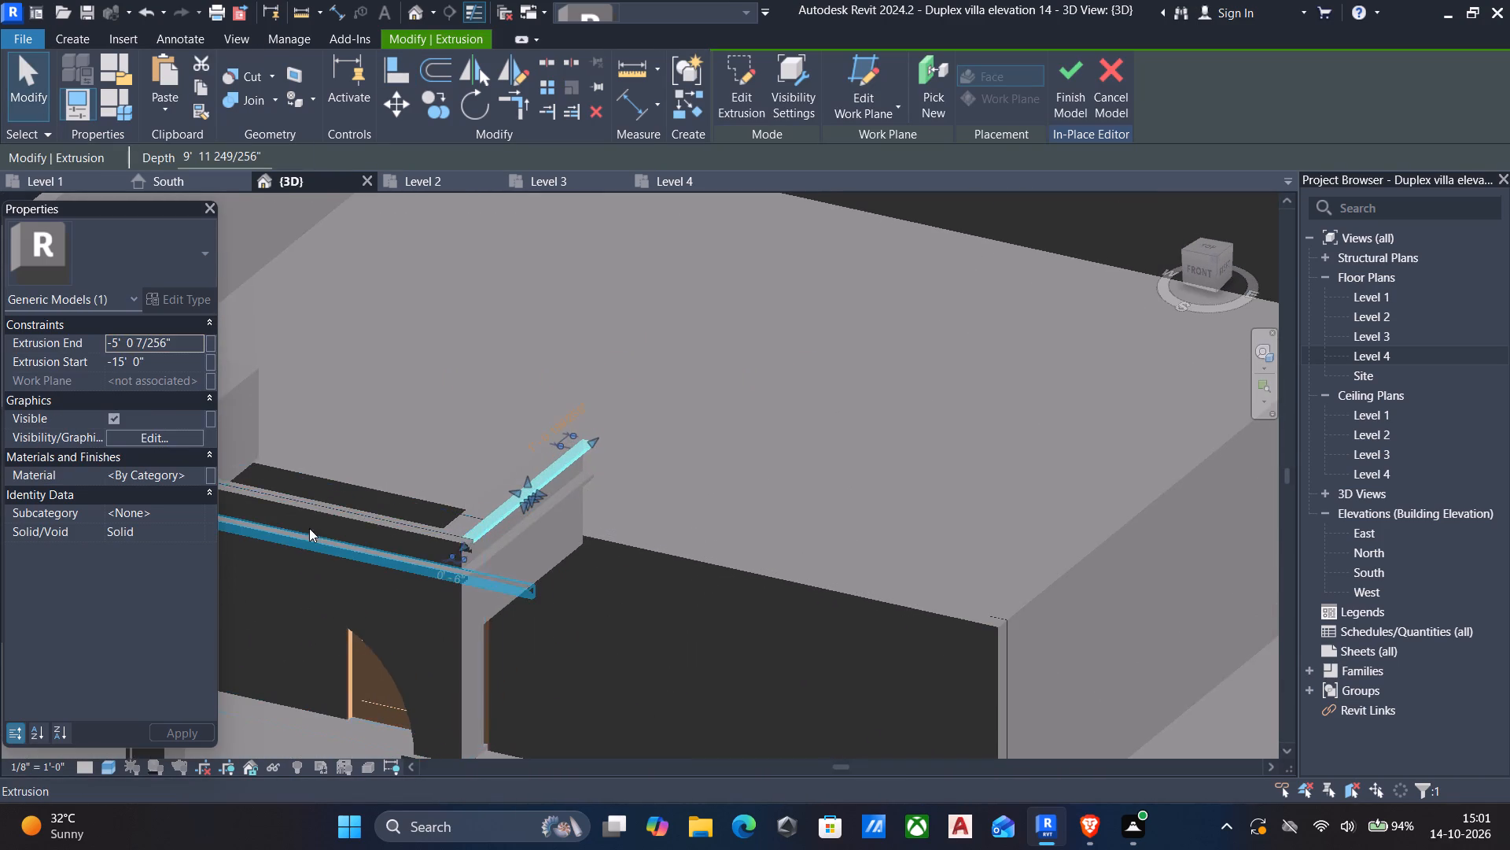
{"action": "middle_click_drag", "start_coordinate": [341, 521], "coordinate": [746, 481]}
{"action": "left_click", "coordinate": [752, 481]}
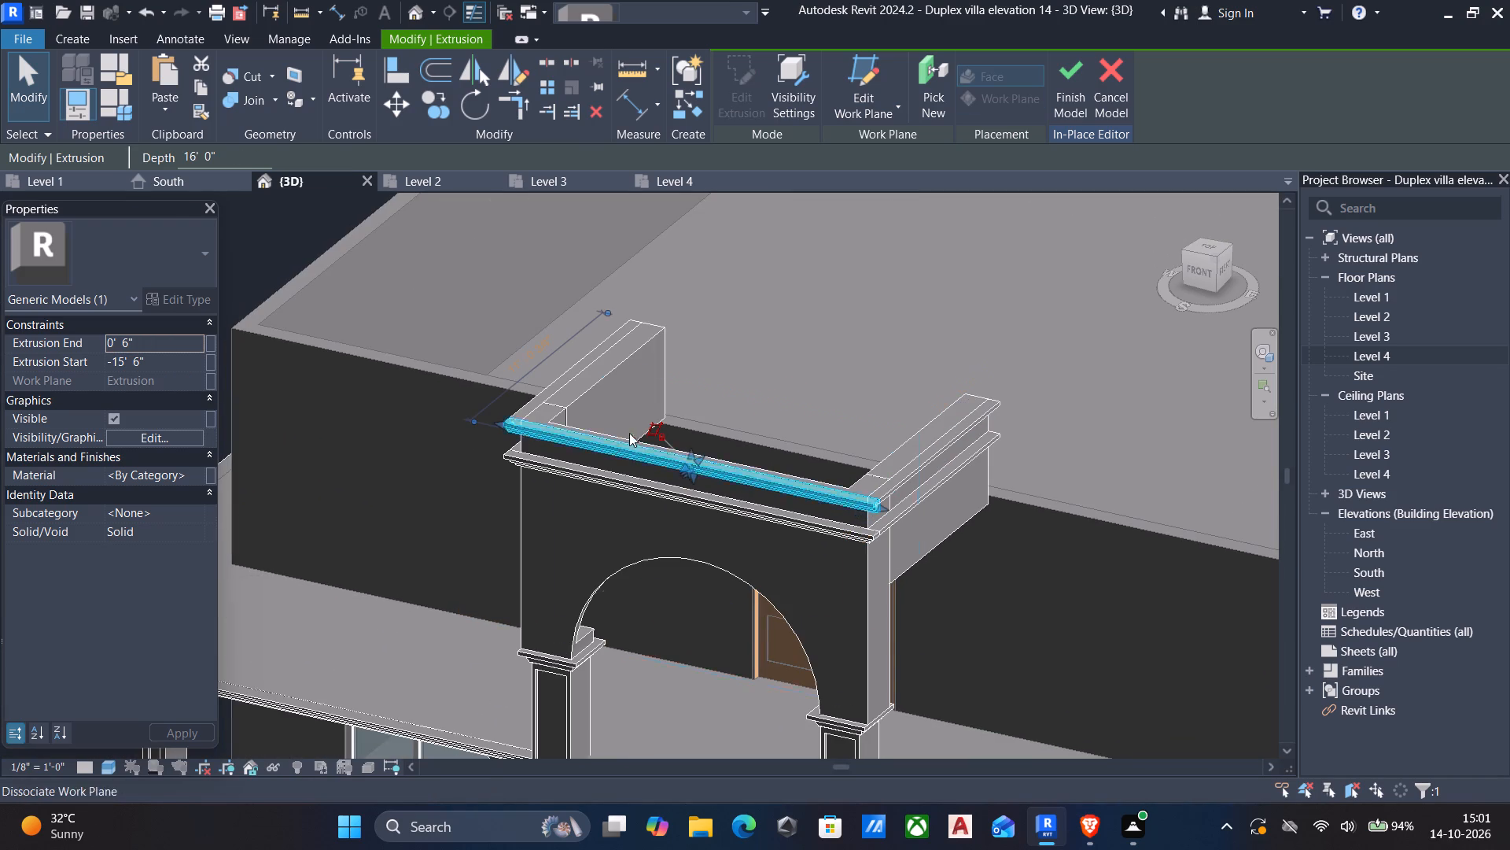
{"action": "left_click", "coordinate": [970, 439], "text": "ctrl"}
{"action": "left_click", "coordinate": [602, 353], "text": "ctrl"}
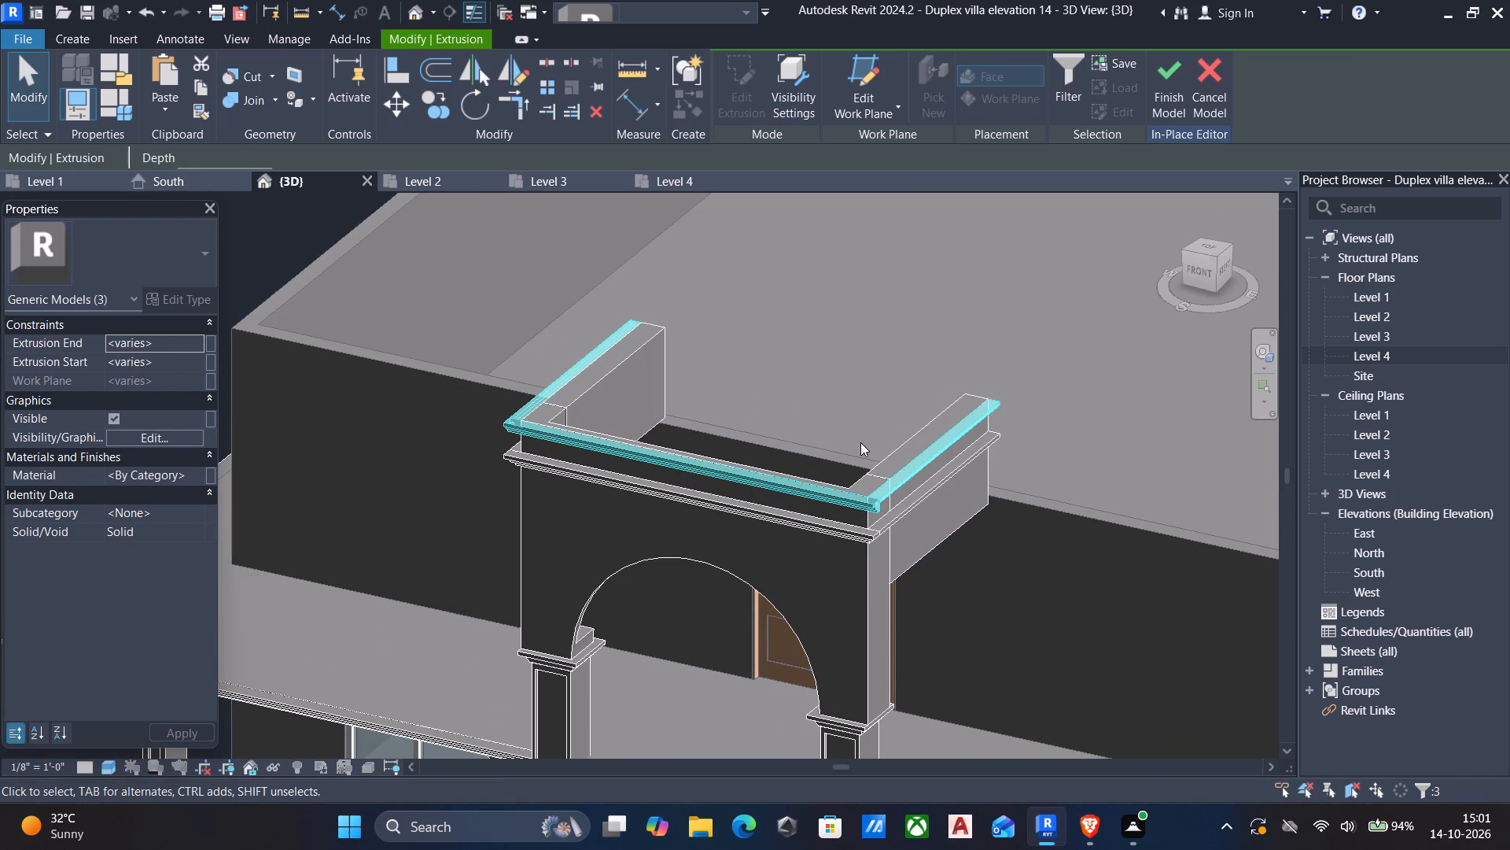
{"action": "left_click", "coordinate": [1200, 268]}
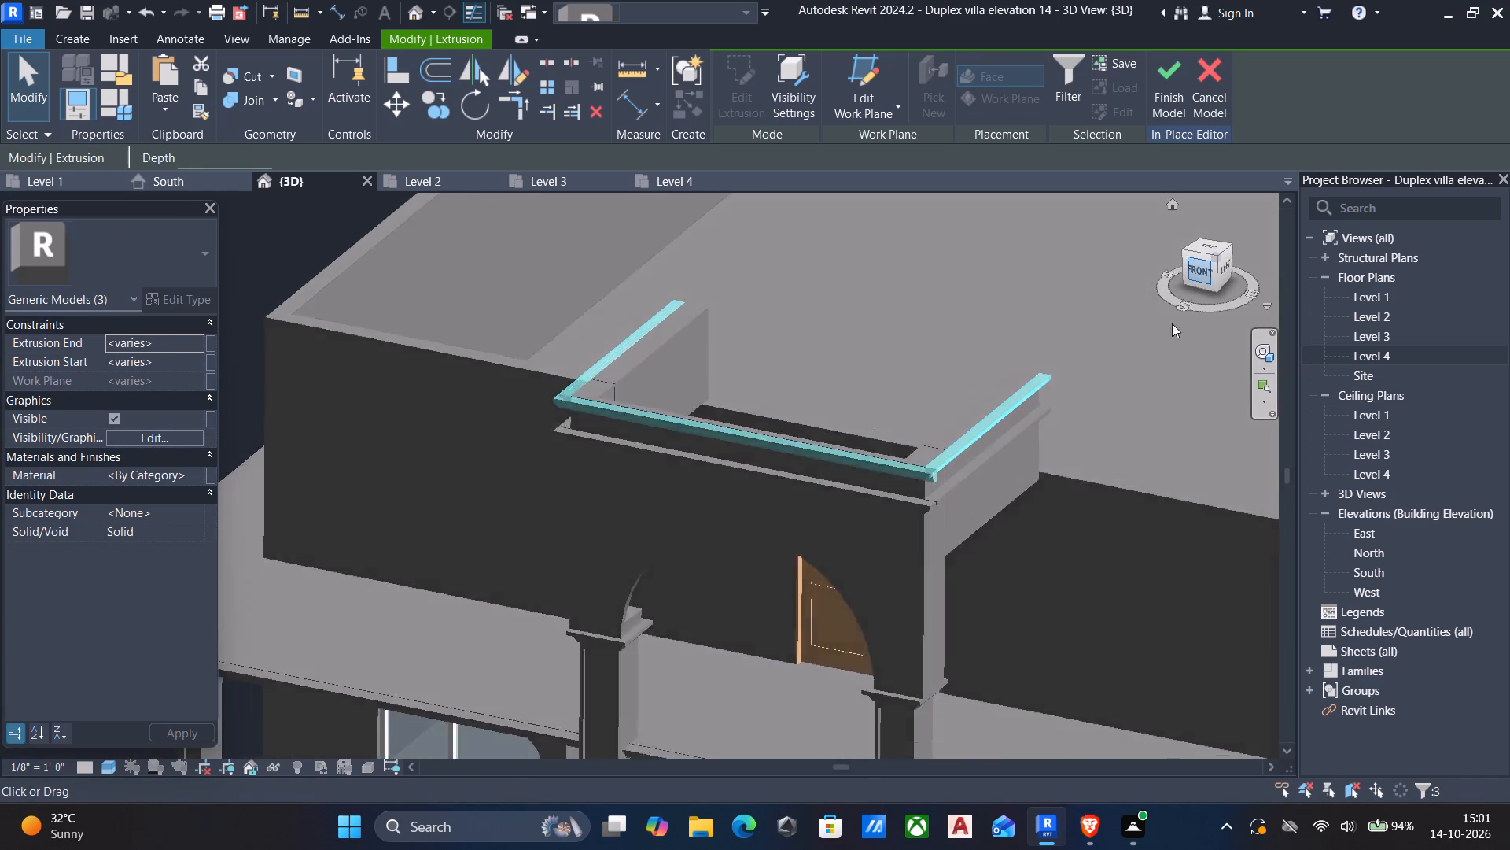
{"action": "scroll", "coordinate": [878, 401], "scroll_direction": "up", "scroll_amount": 5}
{"action": "key", "text": "Up"}
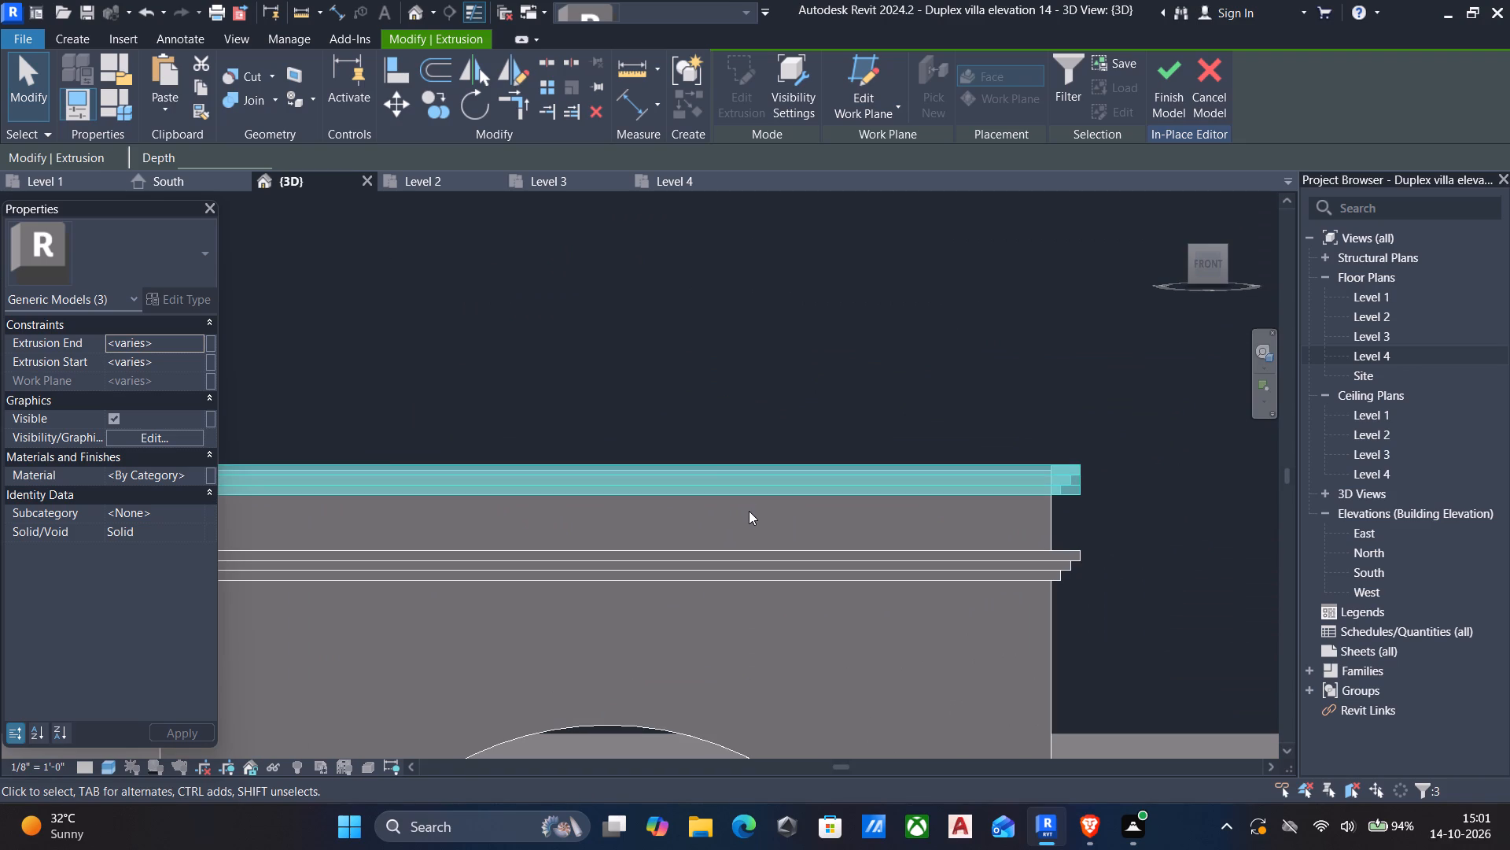
{"action": "key", "text": "Up"}
{"action": "key", "text": "Up"}
{"action": "key", "text": "Up"}
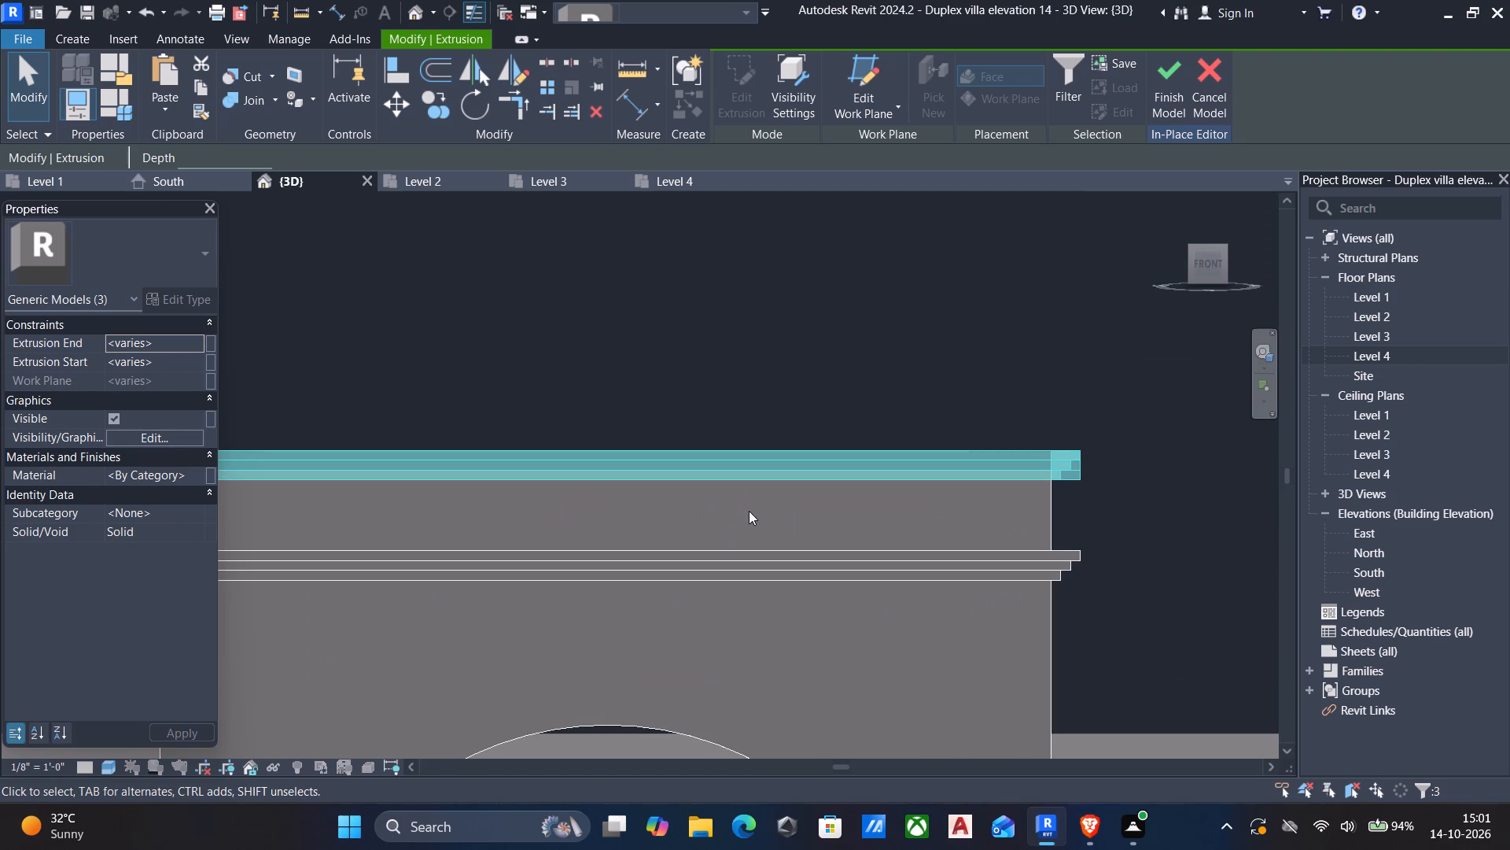
{"action": "key", "text": "Down"}
{"action": "key", "text": "Up"}
{"action": "scroll", "coordinate": [757, 516], "scroll_direction": "down", "scroll_amount": 5}
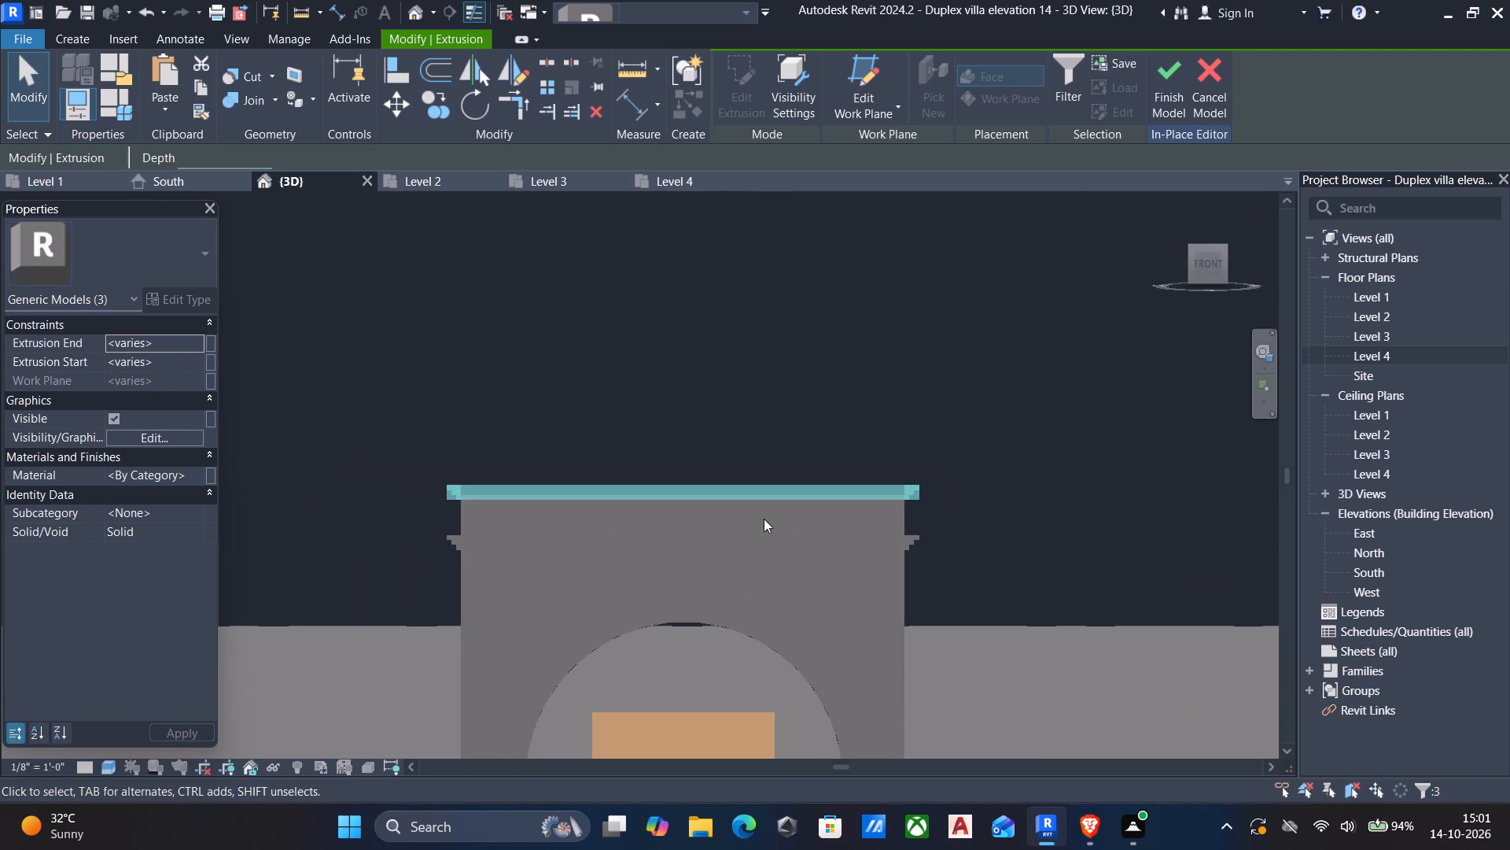
{"action": "middle_click_drag", "start_coordinate": [764, 519], "coordinate": [760, 709]}
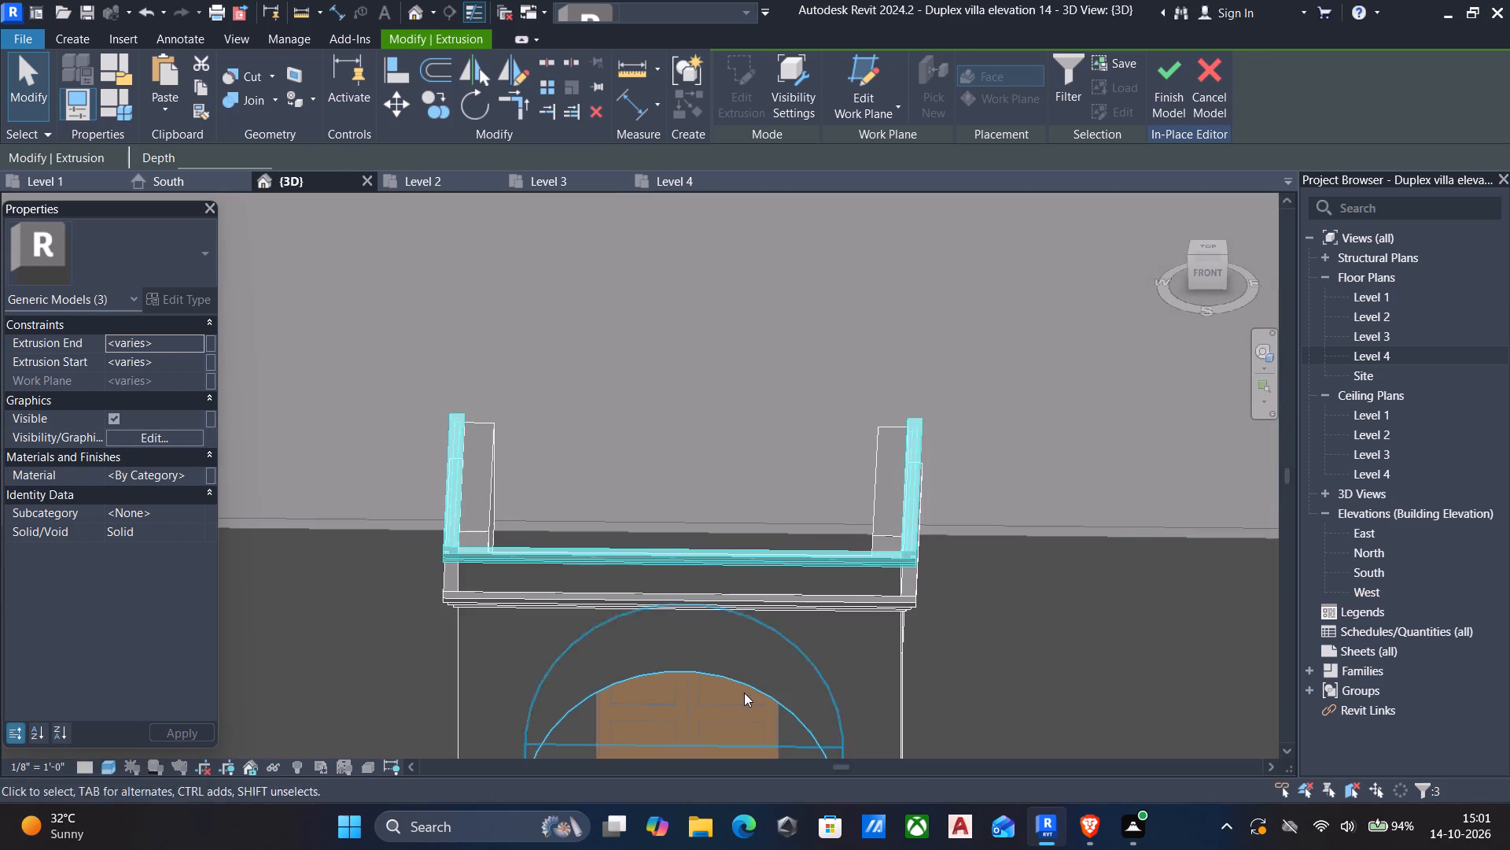
{"action": "key", "text": "Escape"}
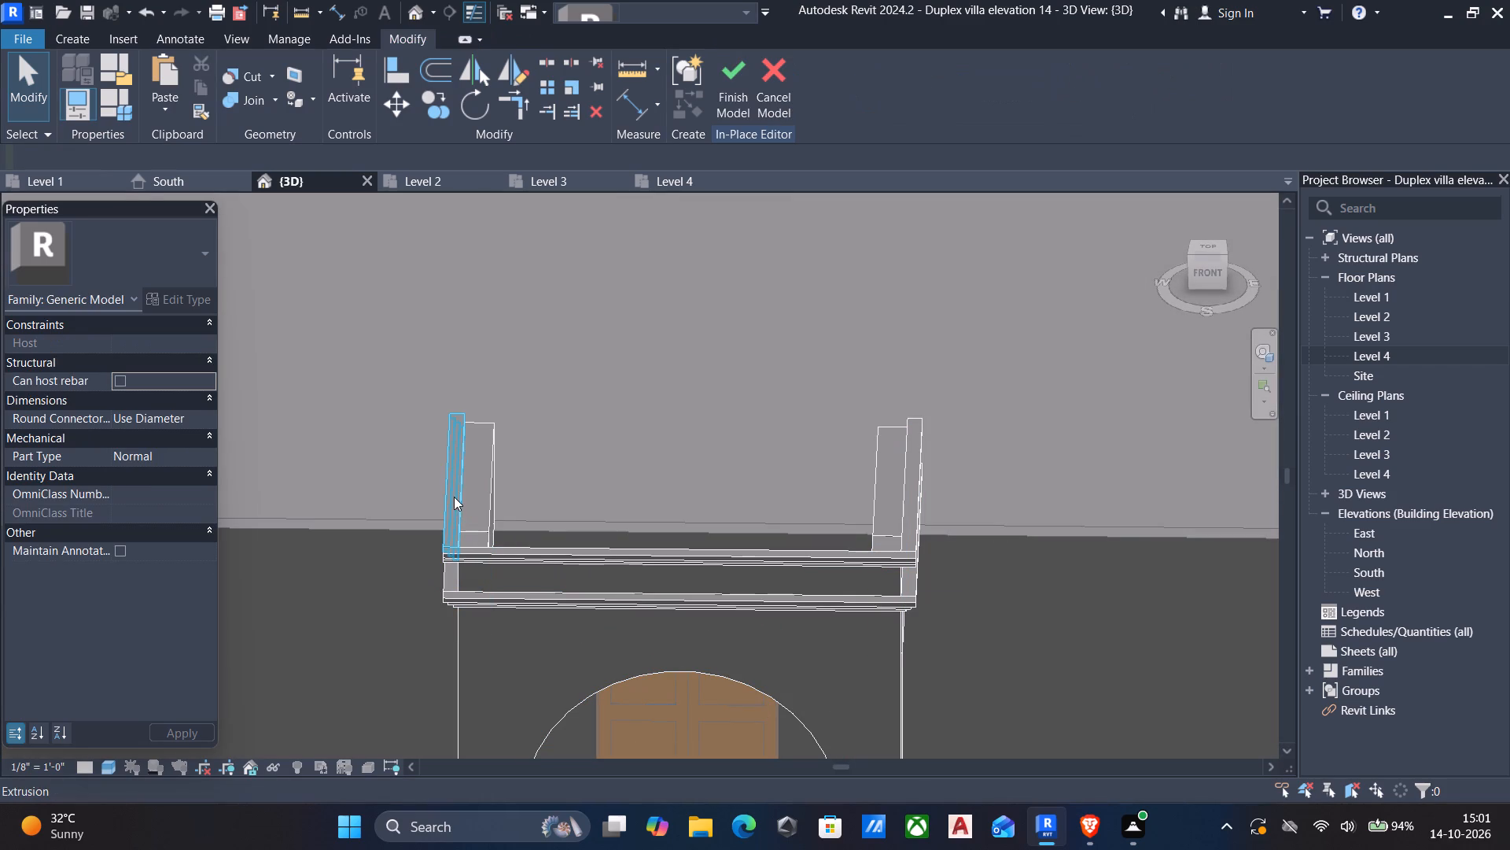
Nudge the left and right upper mouldings two increments inward each, and the upper front moulding two increments up and back.
{"action": "left_click", "coordinate": [452, 497]}
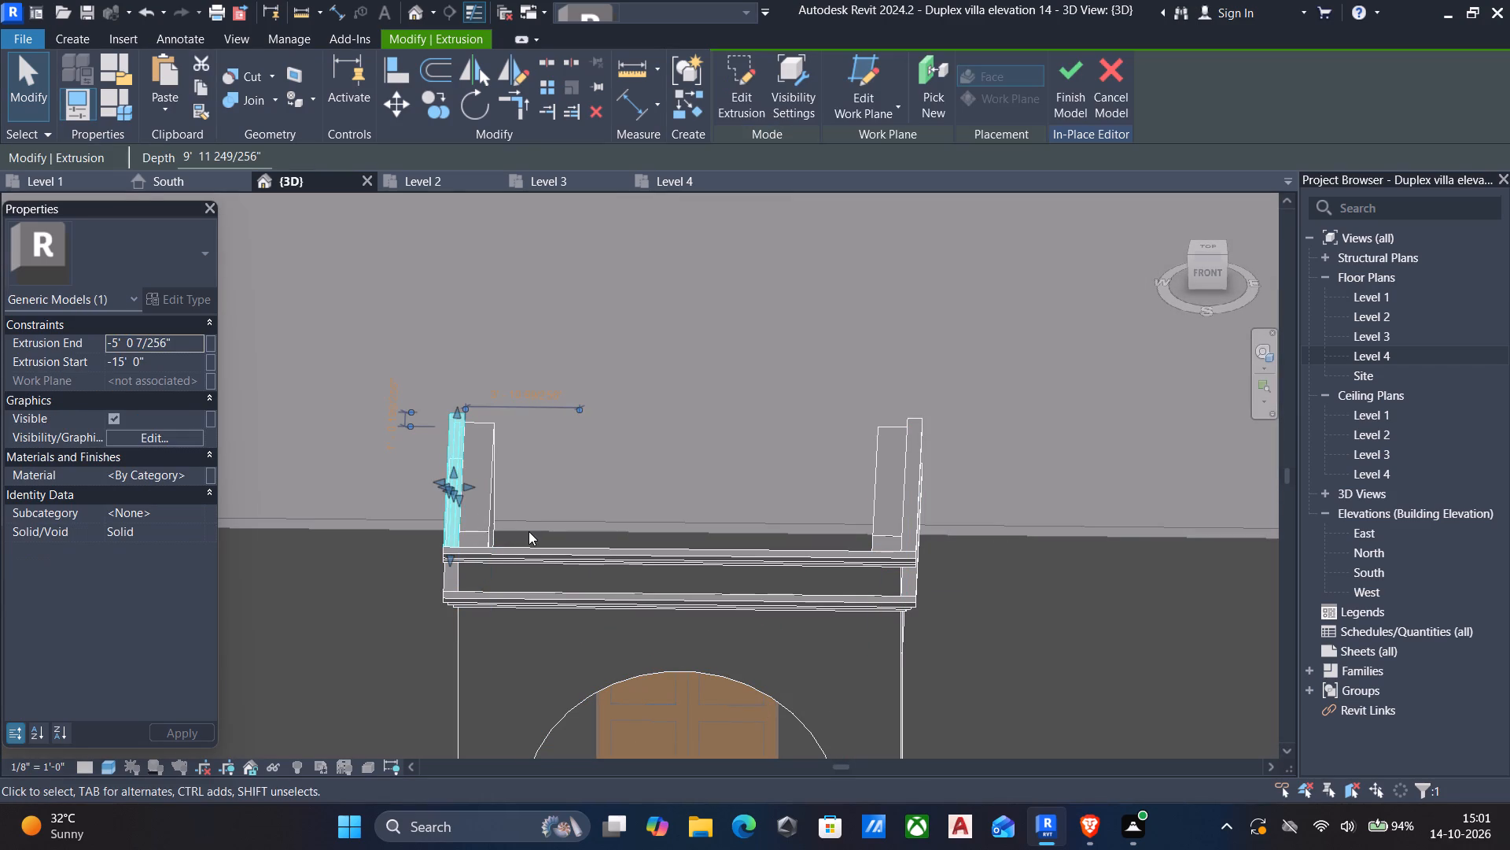
{"action": "key", "text": "Right"}
{"action": "key", "text": "Right"}
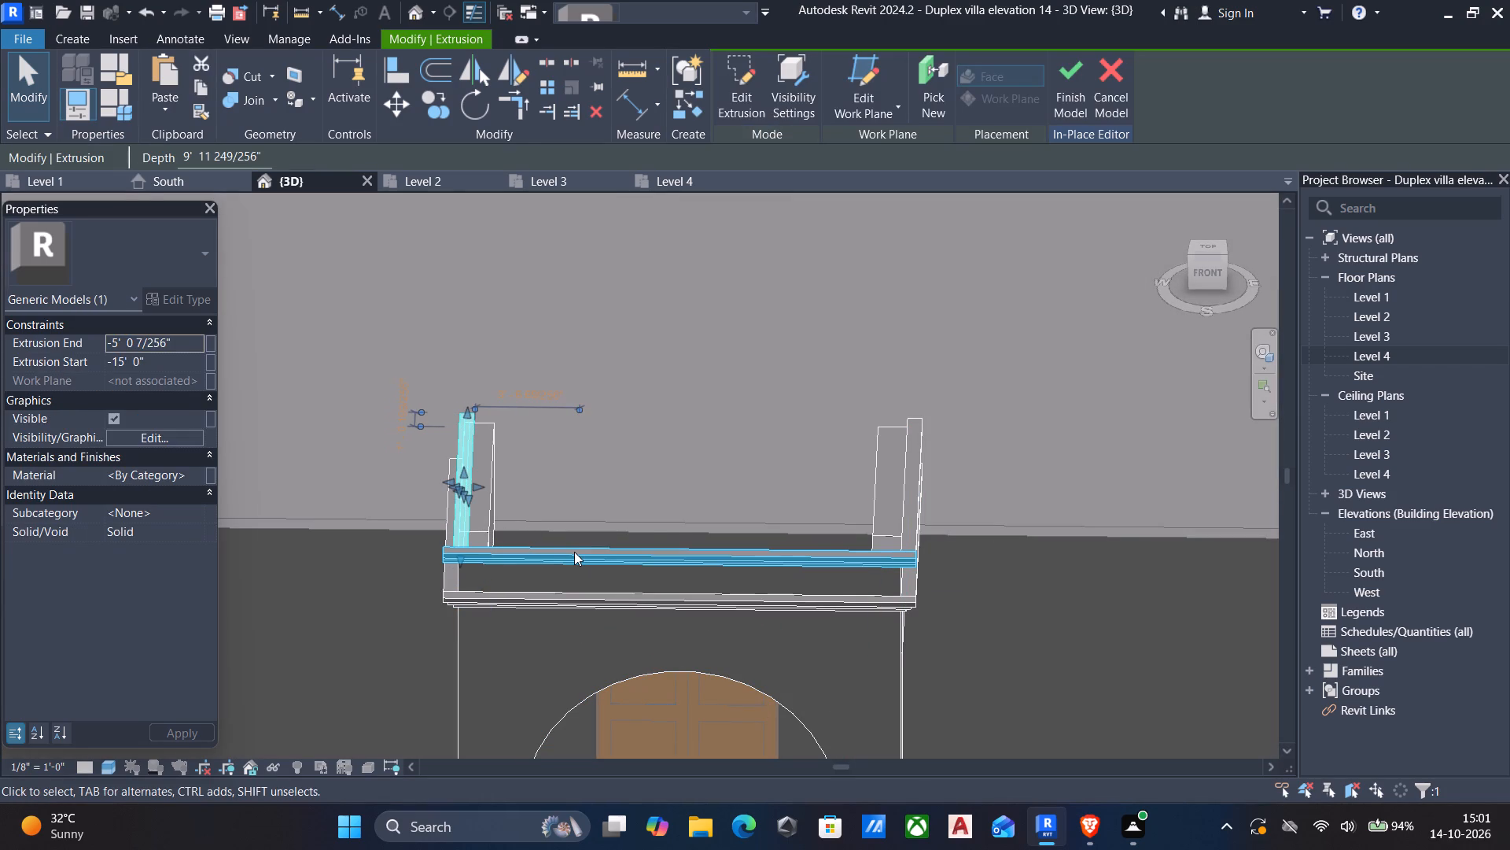
{"action": "left_click", "coordinate": [576, 552]}
{"action": "key", "text": "Up"}
{"action": "key", "text": "Up"}
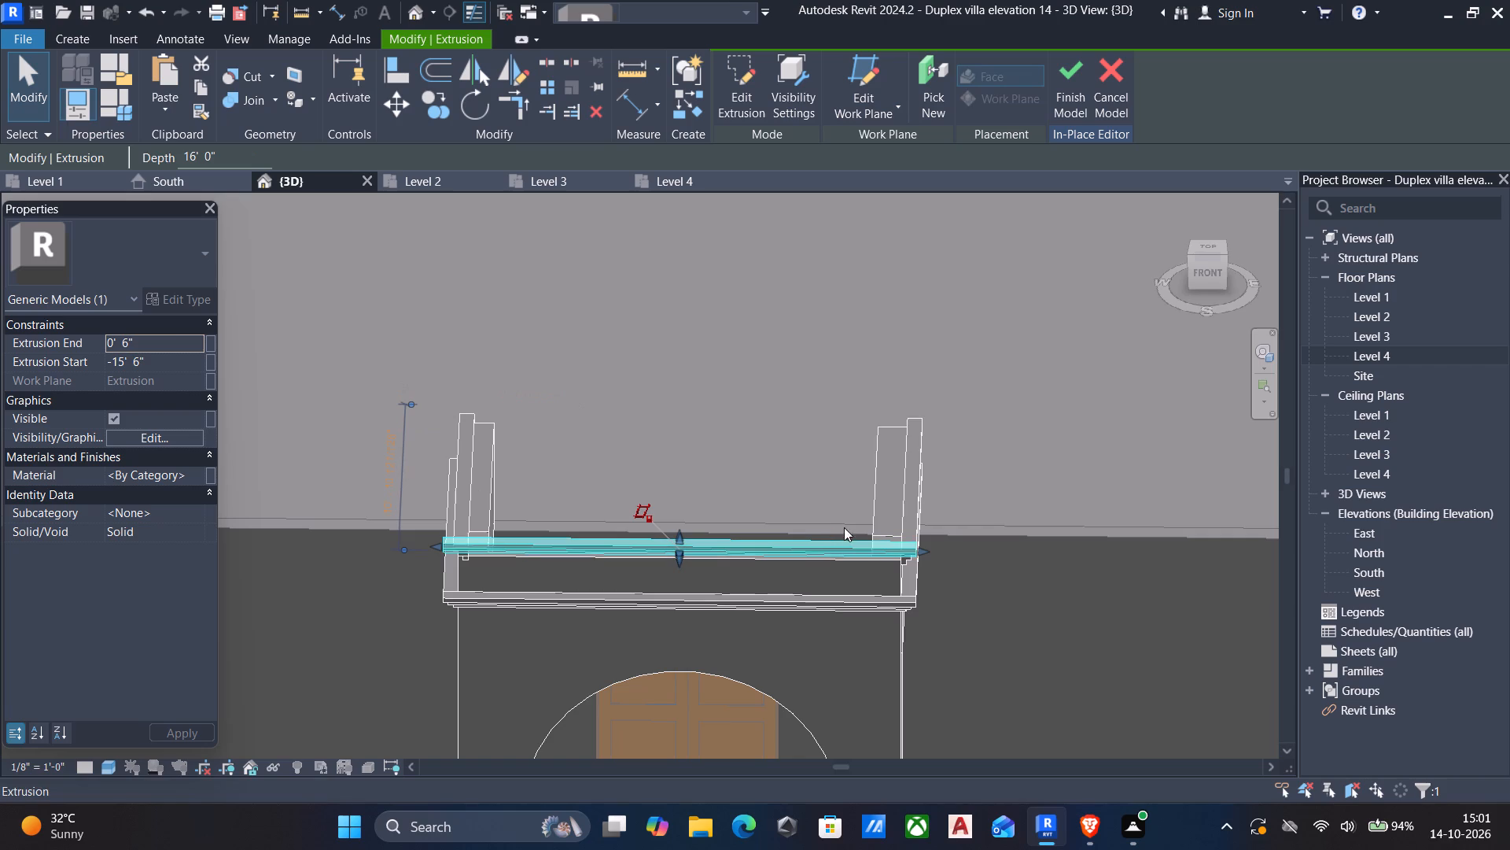
{"action": "left_click", "coordinate": [914, 488]}
{"action": "key", "text": "Left"}
{"action": "key", "text": "Left"}
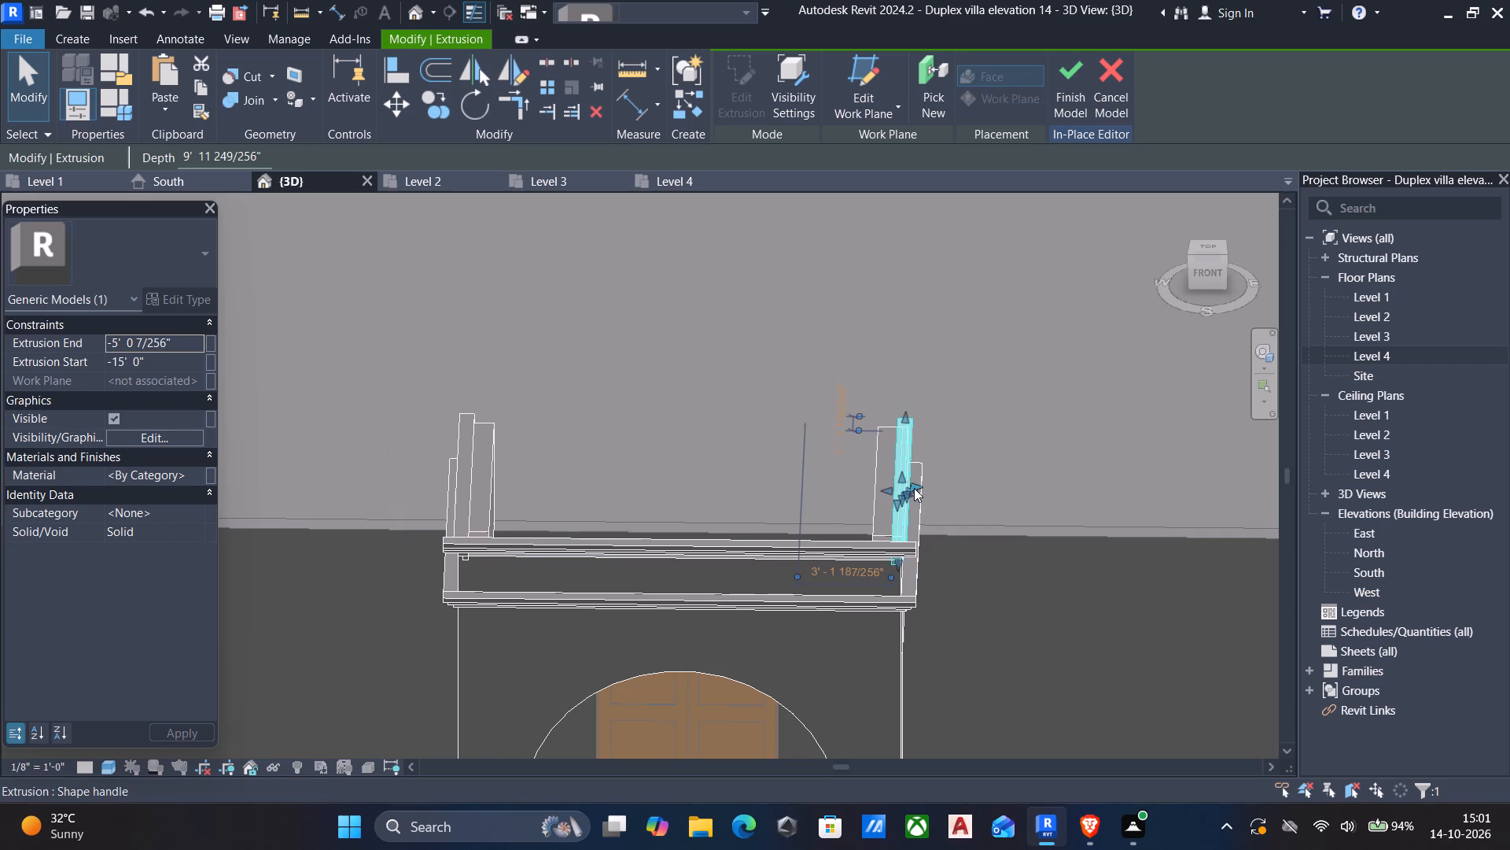
{"action": "key", "text": "Escape"}
Examine how the upper front moulding sits on the portal from the front and from both sides.
{"action": "middle_click_drag", "start_coordinate": [880, 586], "coordinate": [888, 412], "text": "shift"}
{"action": "scroll", "coordinate": [916, 520], "scroll_direction": "up", "scroll_amount": 6}
{"action": "left_click", "coordinate": [726, 453]}
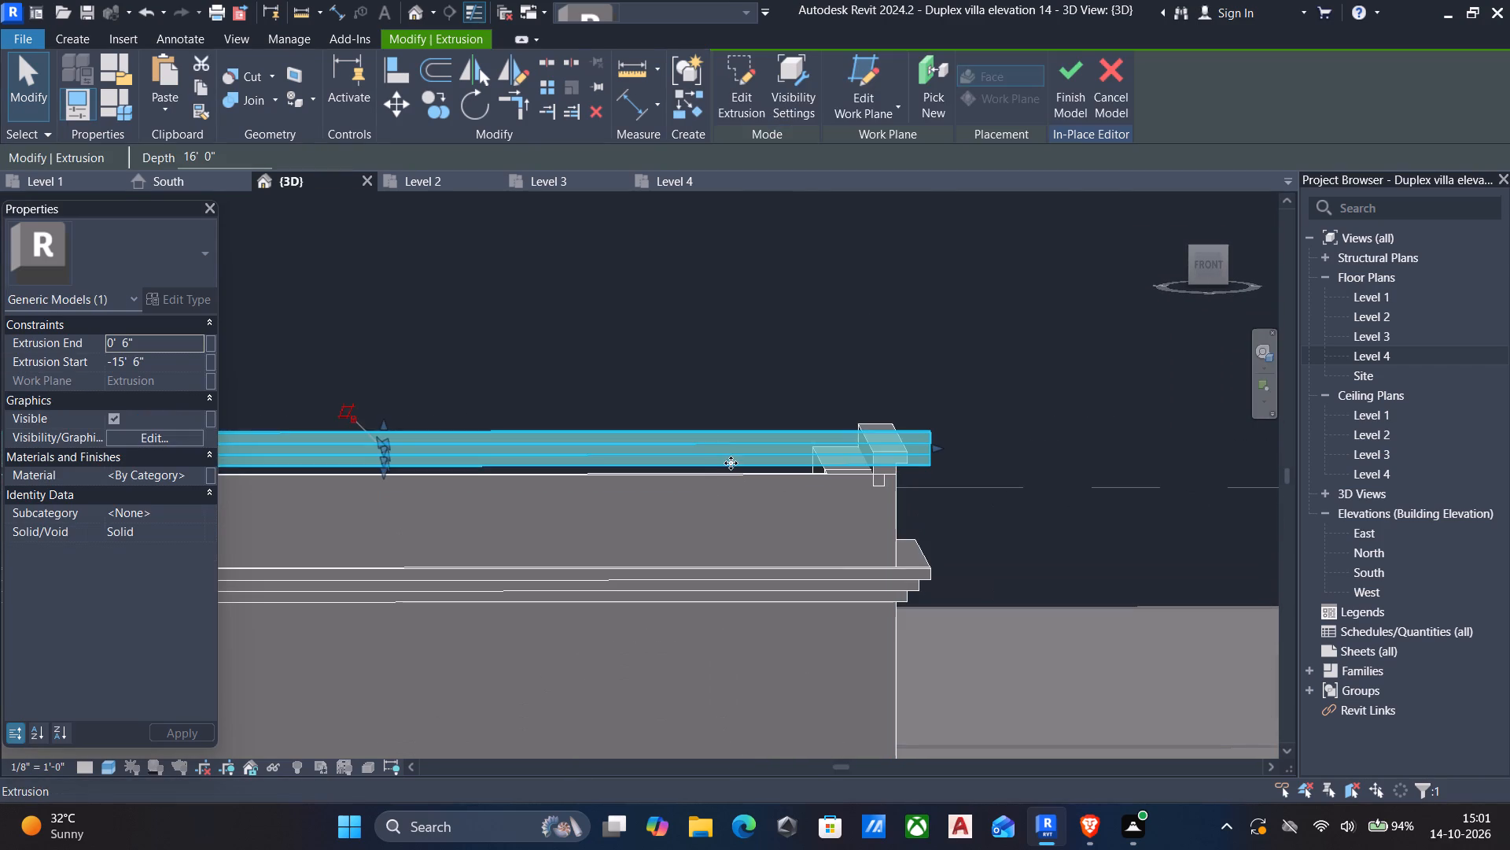
{"action": "scroll", "coordinate": [724, 501], "scroll_direction": "down", "scroll_amount": 7}
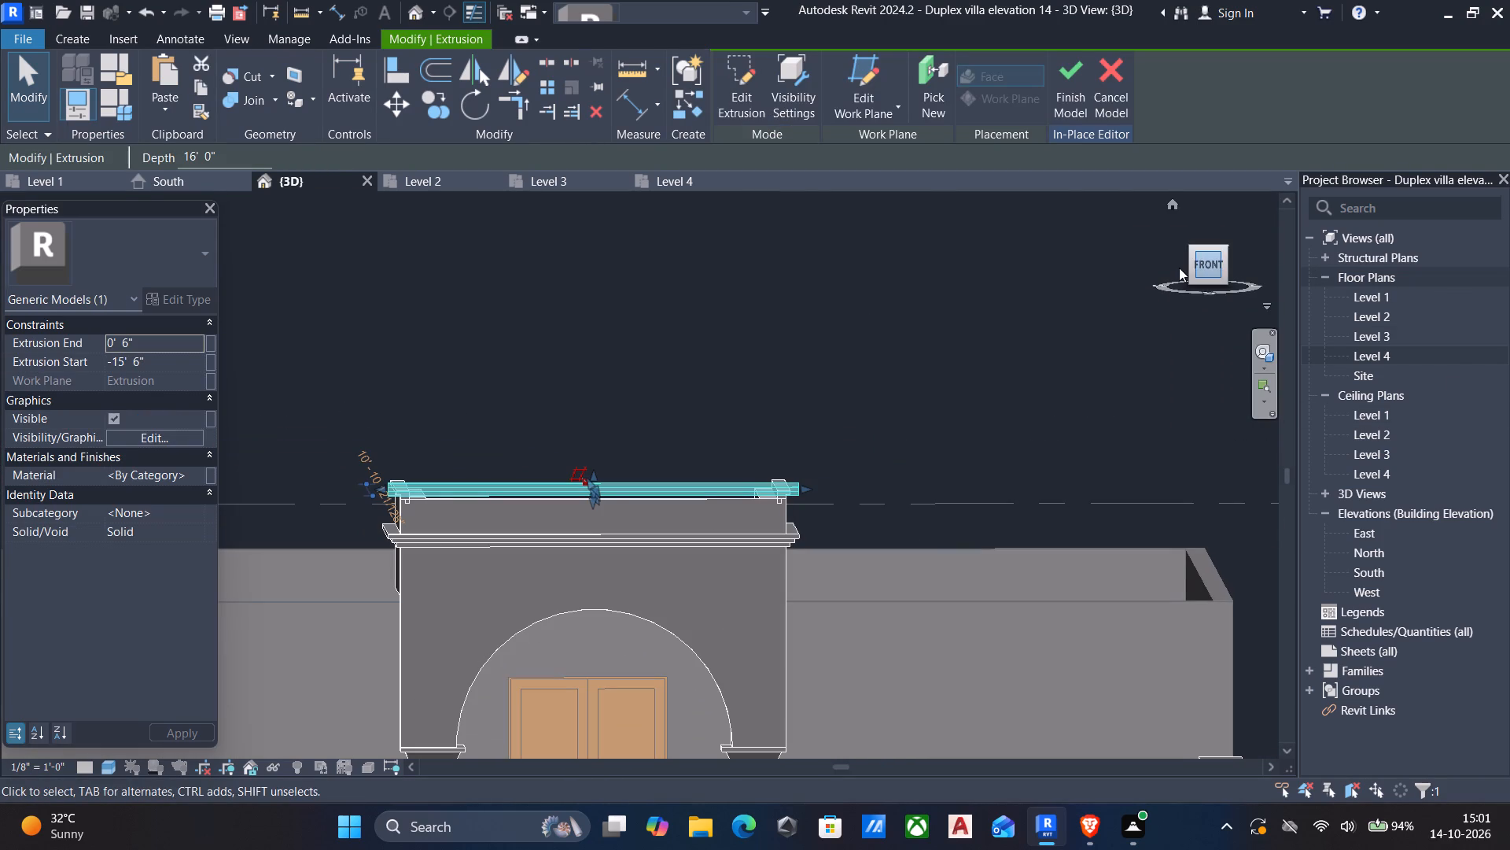
{"action": "left_click", "coordinate": [1202, 266]}
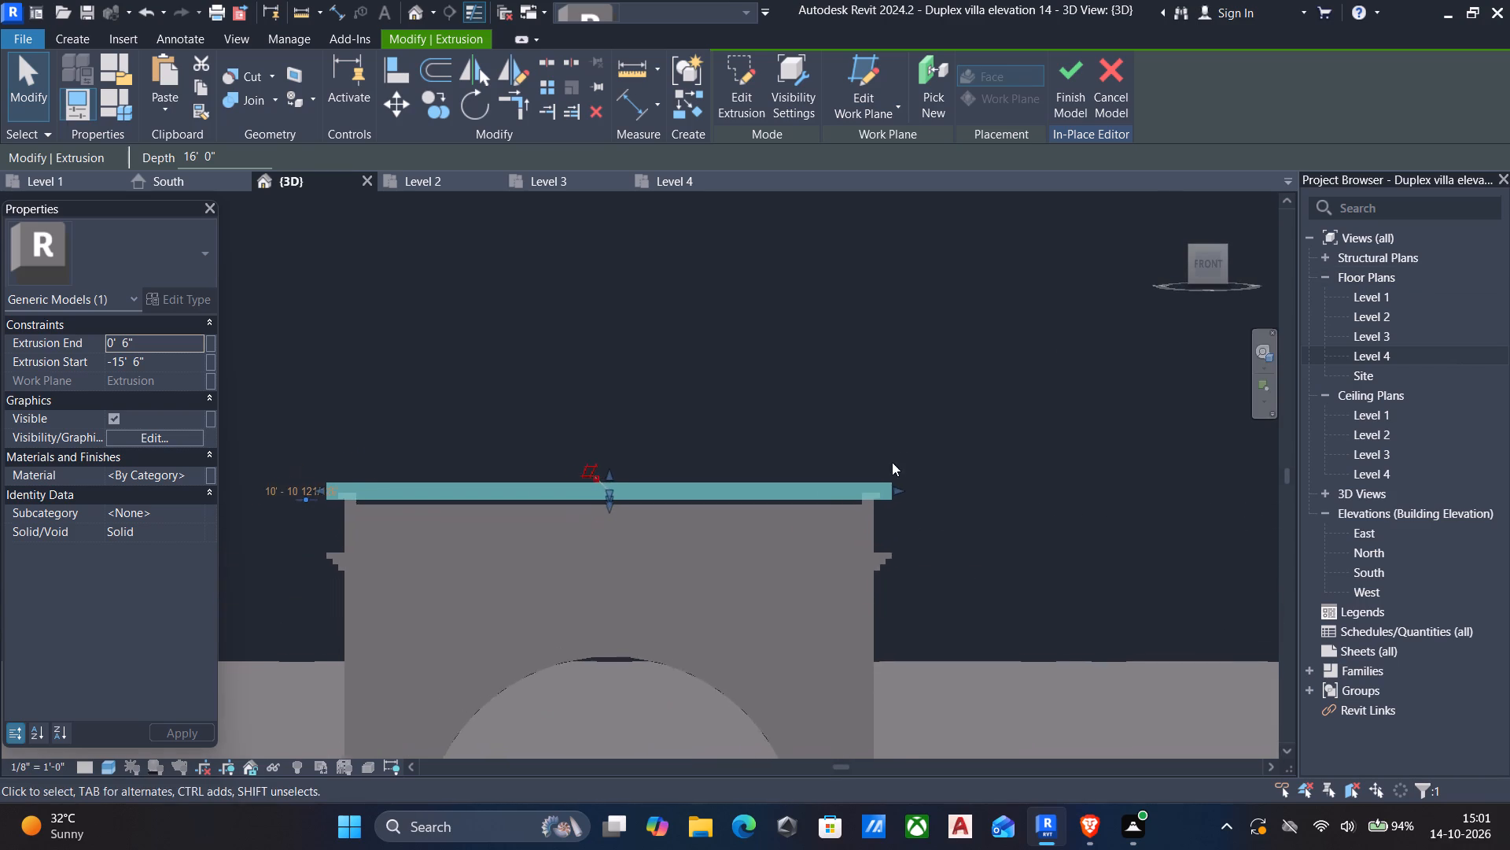
{"action": "middle_click_drag", "start_coordinate": [625, 523], "coordinate": [929, 527]}
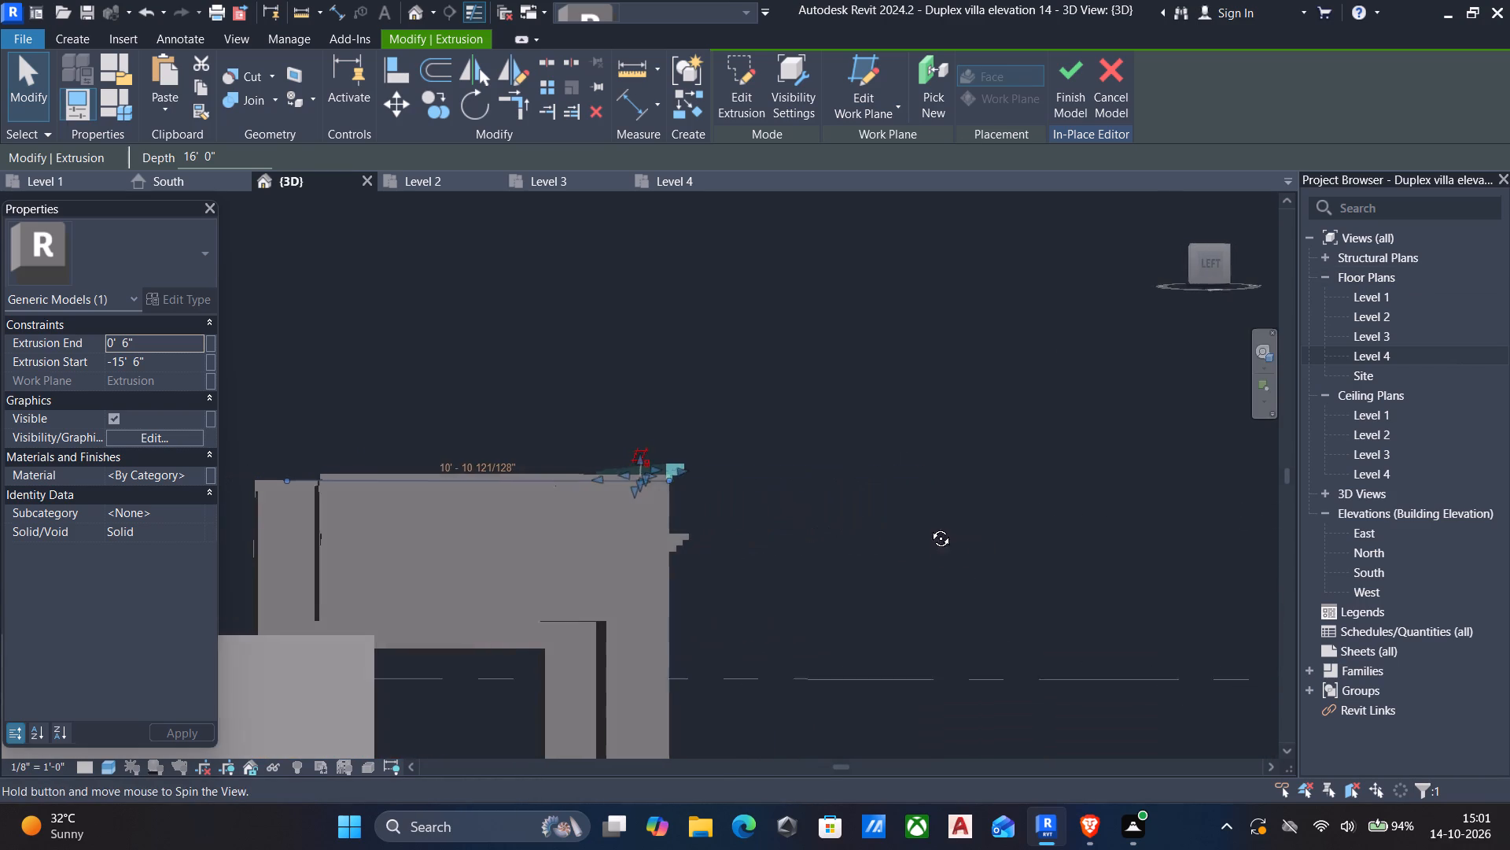
{"action": "middle_click_drag", "start_coordinate": [929, 527], "coordinate": [891, 619]}
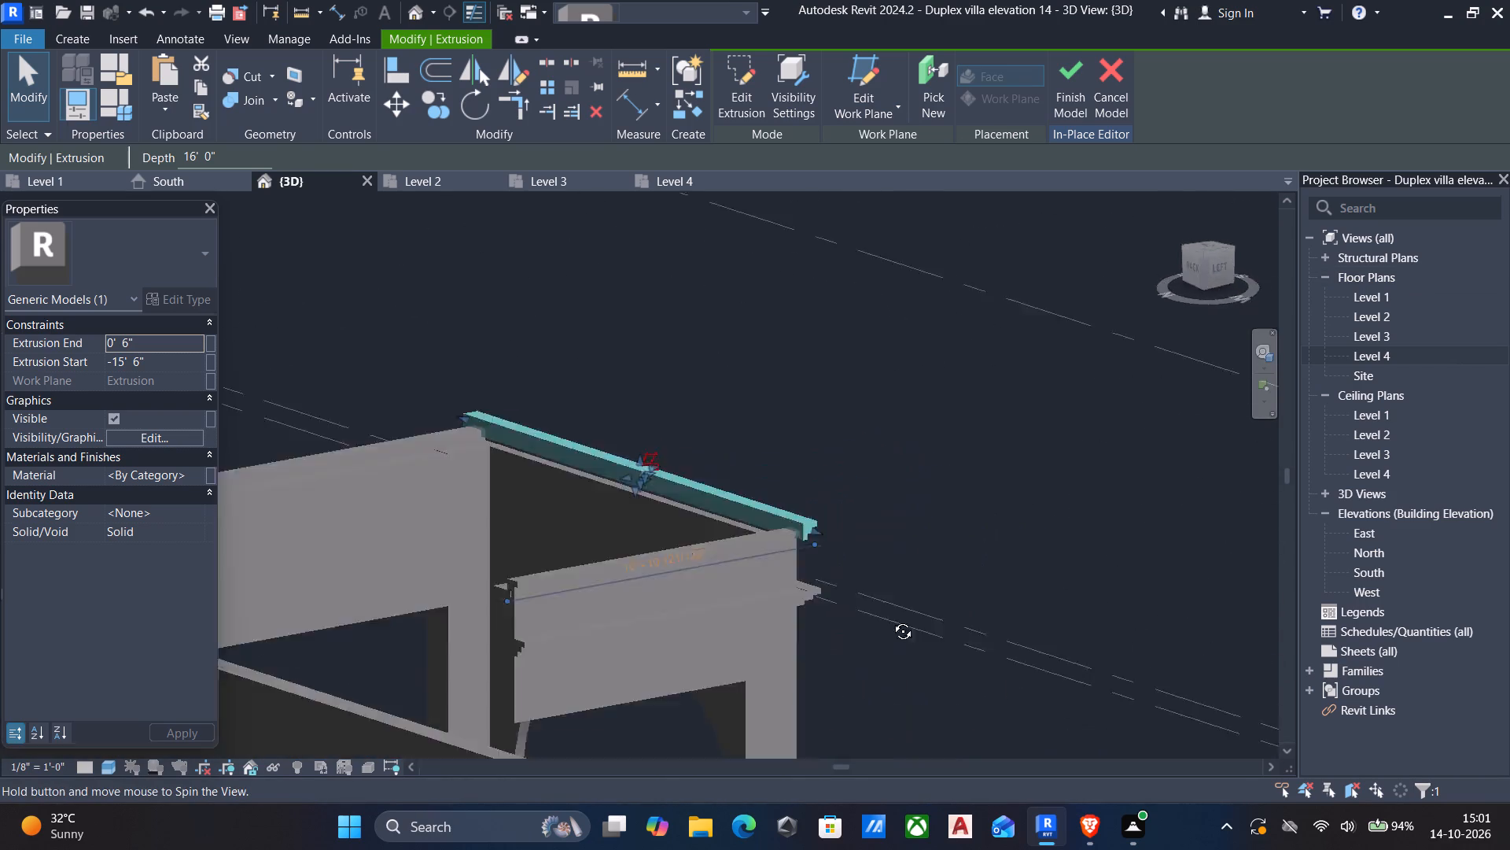
{"action": "middle_click_drag", "start_coordinate": [891, 619], "coordinate": [744, 506]}
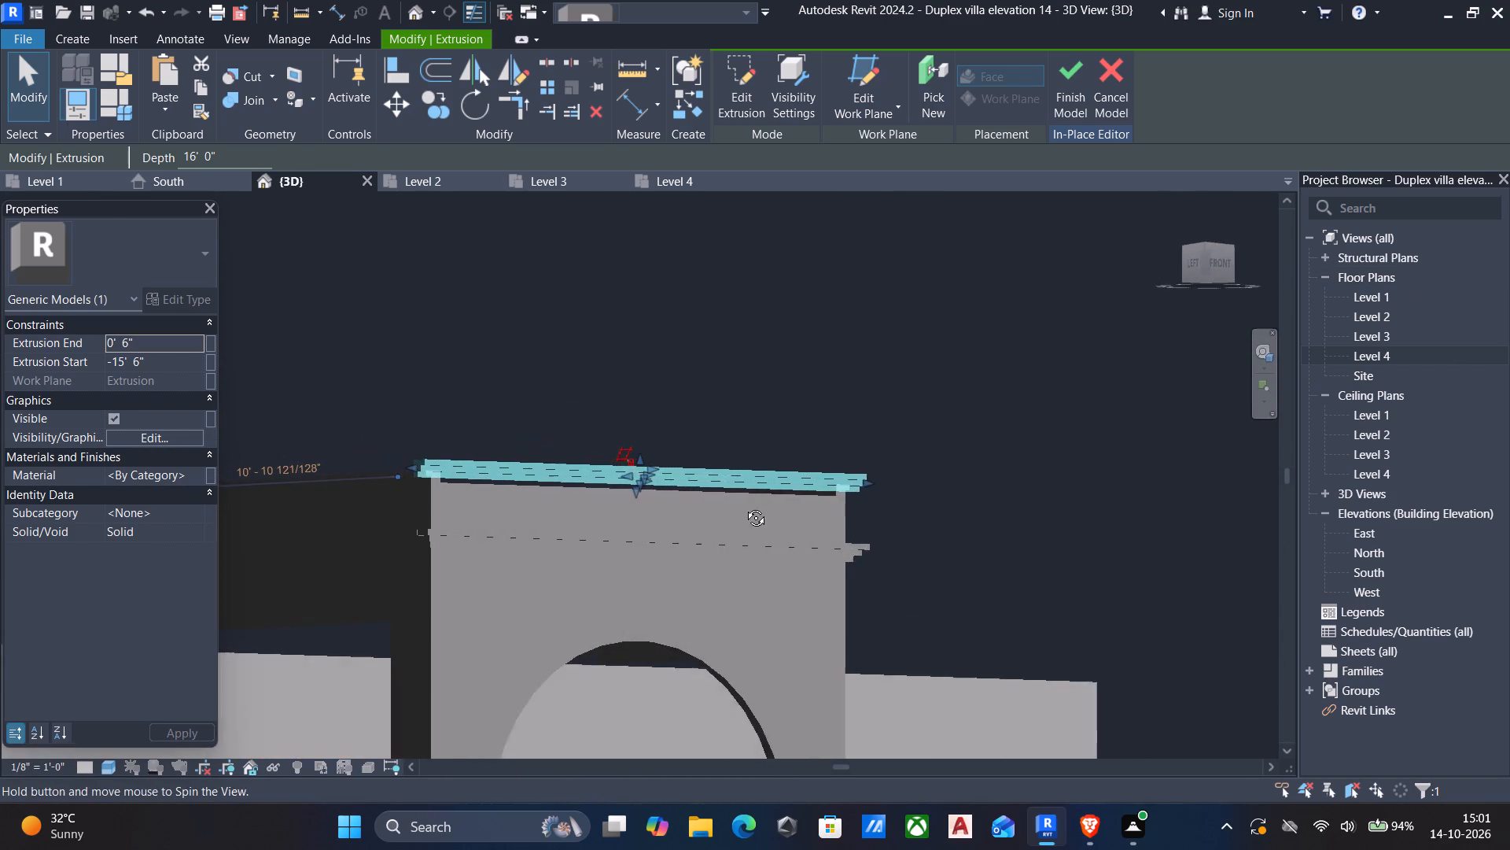
{"action": "middle_click_drag", "start_coordinate": [744, 506], "coordinate": [378, 558]}
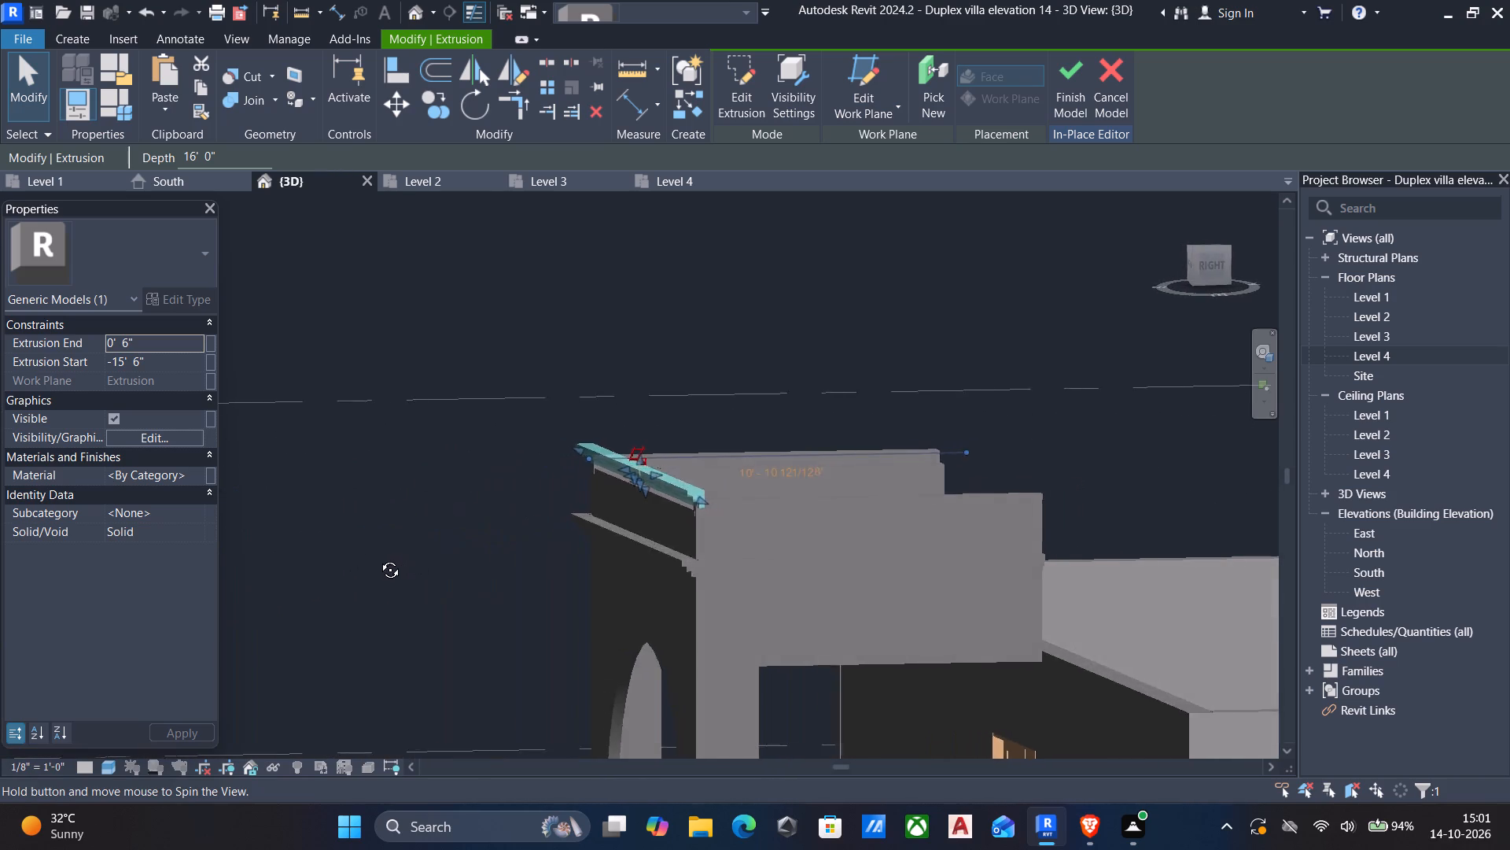
{"action": "middle_click_drag", "start_coordinate": [378, 558], "coordinate": [506, 586]}
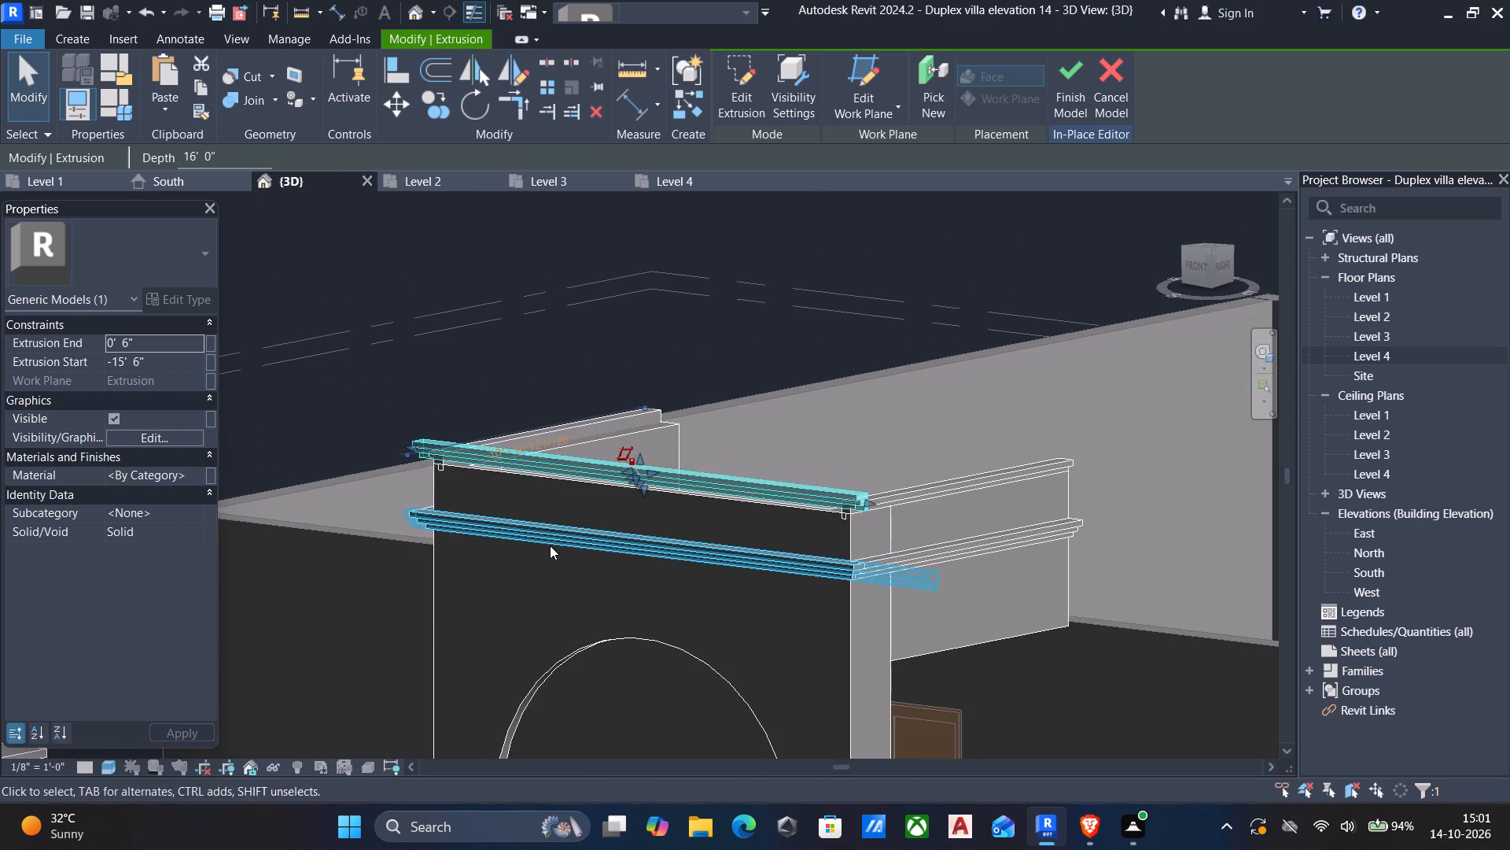
{"action": "middle_click_drag", "start_coordinate": [550, 545], "coordinate": [587, 527], "text": "shift"}
{"action": "key", "text": "Escape"}
Nudge the upper front moulding down by a net two increments in the front view.
{"action": "left_click", "coordinate": [759, 476]}
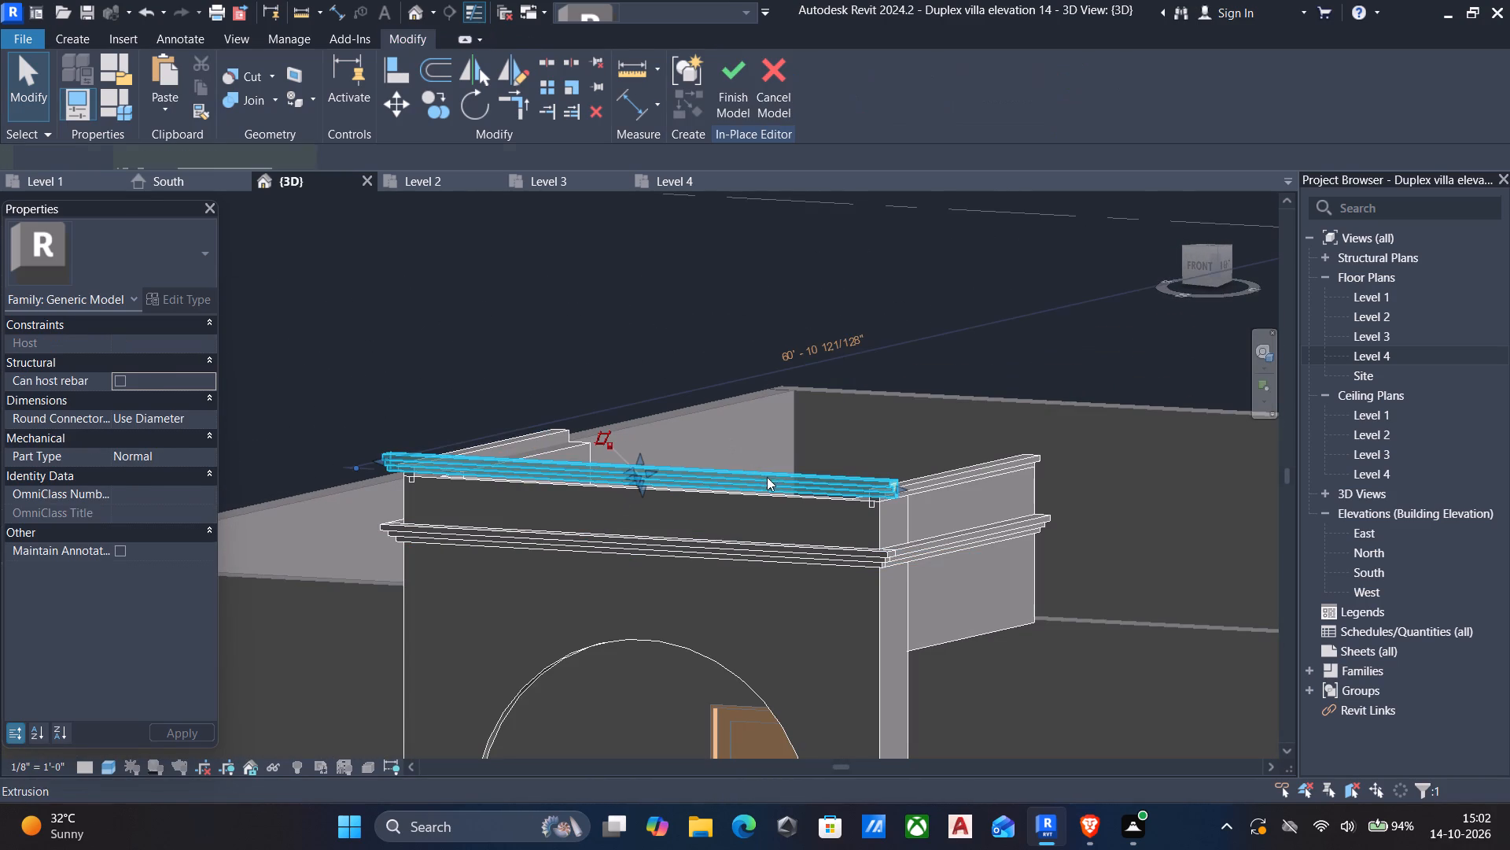
{"action": "left_click", "coordinate": [1194, 265]}
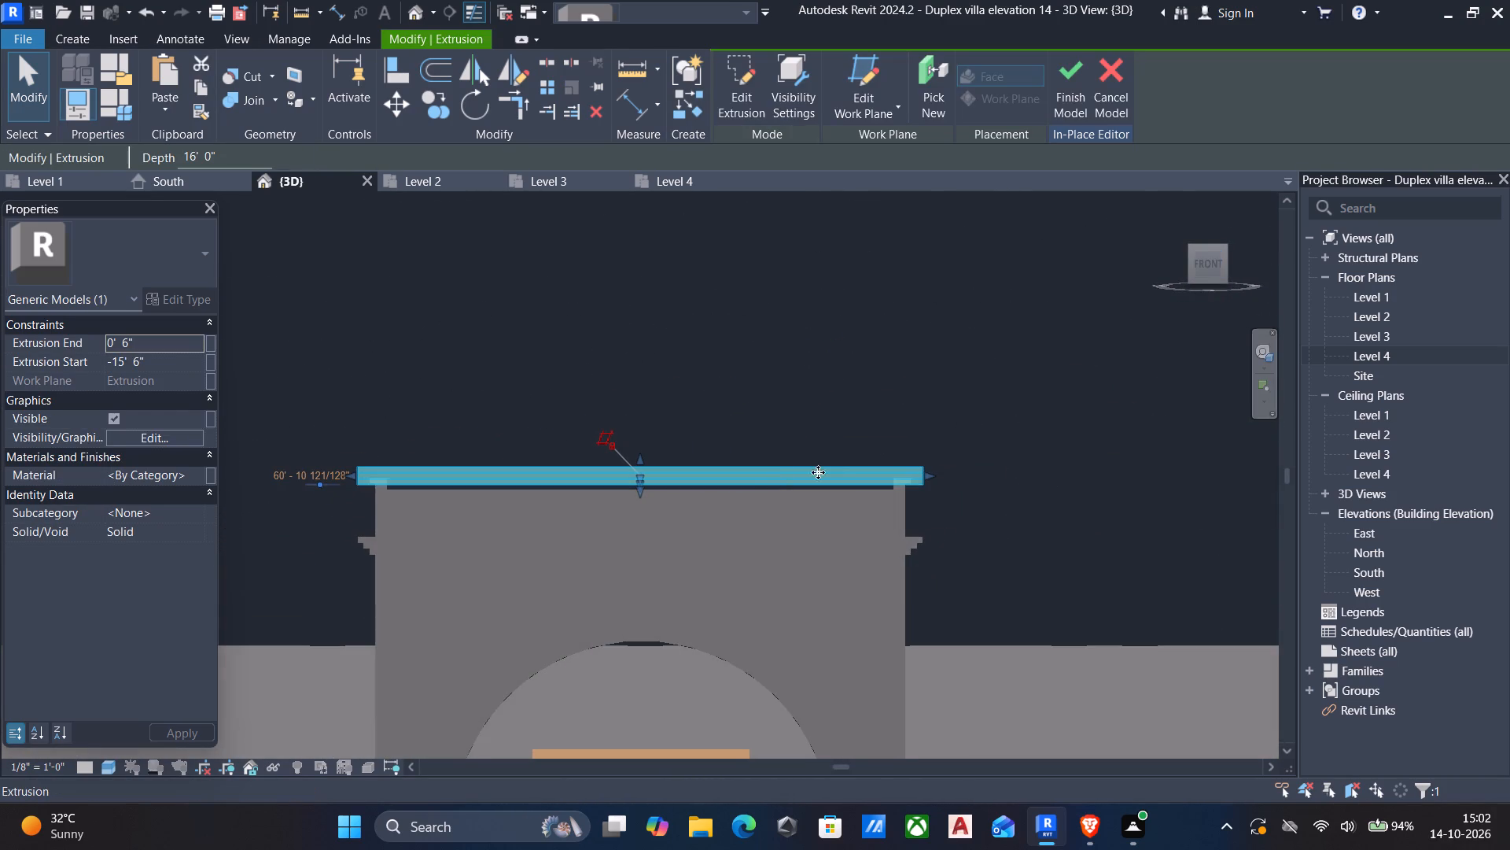
{"action": "key", "text": "Down"}
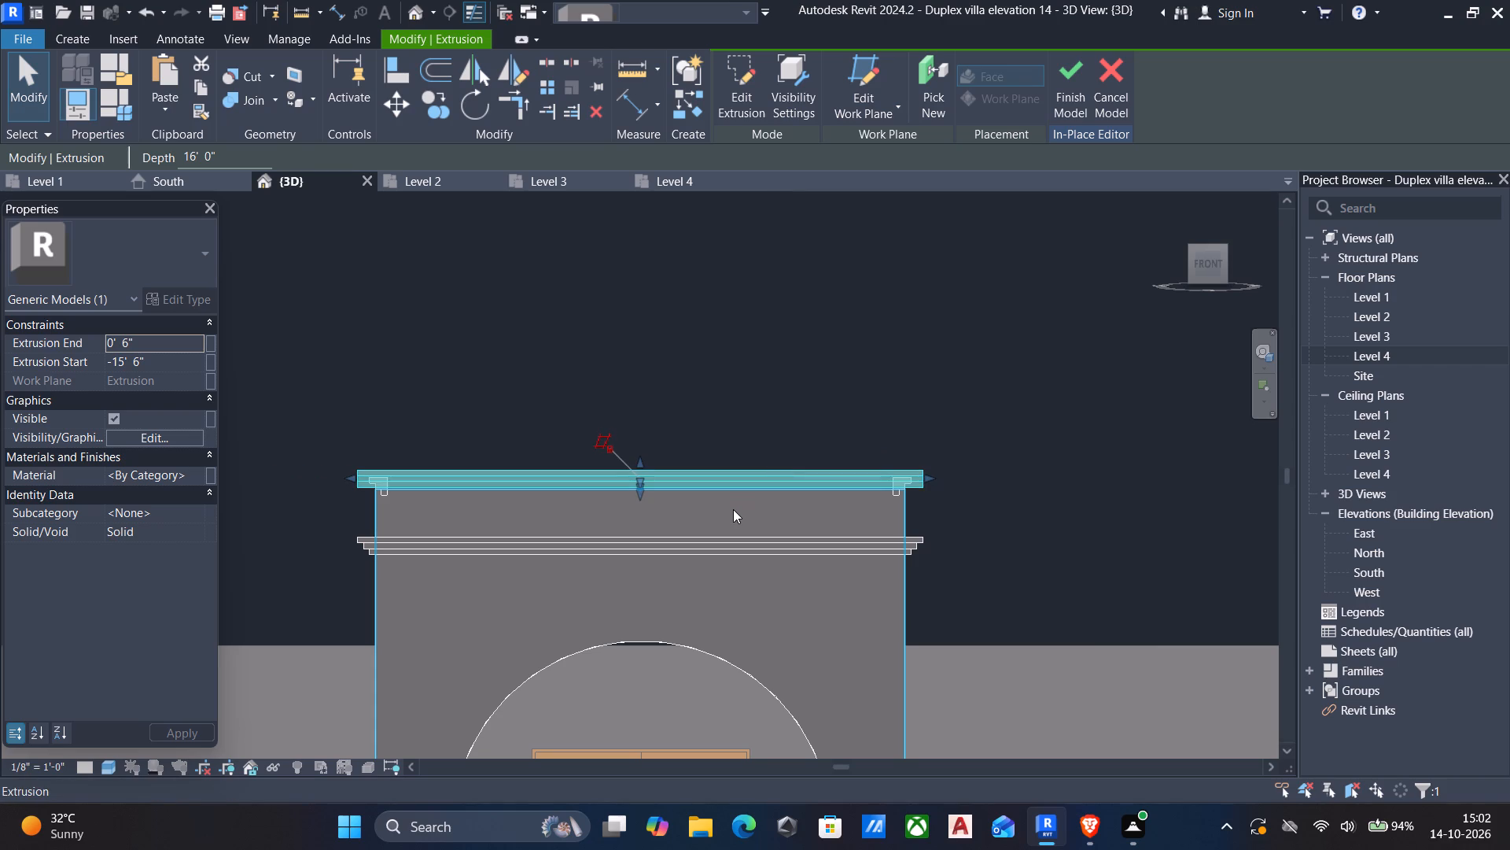
{"action": "key", "text": "Down"}
{"action": "scroll", "coordinate": [786, 502], "scroll_direction": "up", "scroll_amount": 4}
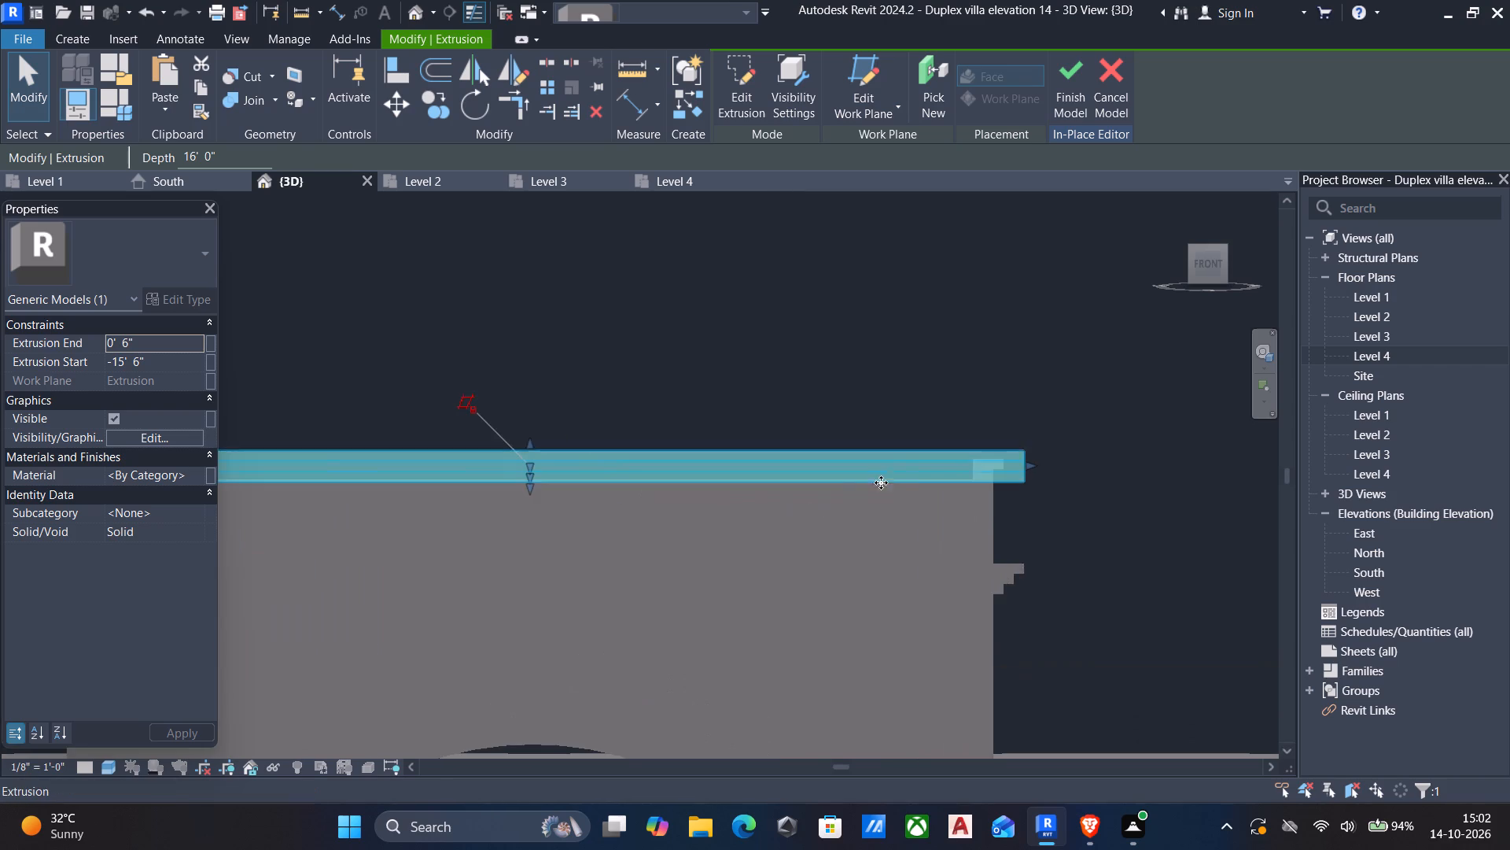
{"action": "scroll", "coordinate": [919, 478], "scroll_direction": "up", "scroll_amount": 5}
{"action": "key", "text": "Down"}
{"action": "scroll", "coordinate": [910, 505], "scroll_direction": "down", "scroll_amount": 2}
{"action": "key", "text": "Up"}
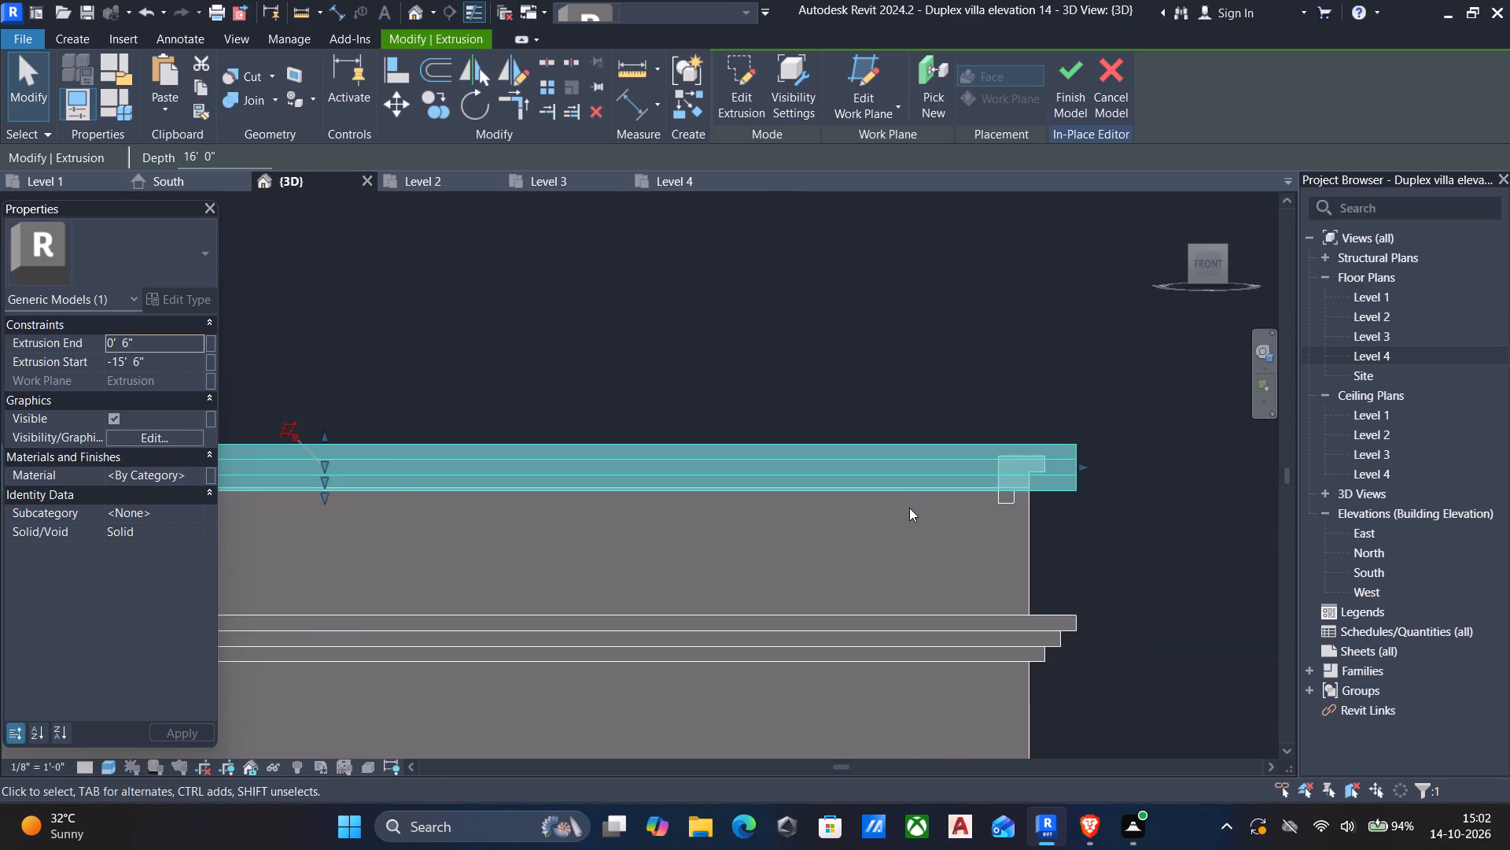
{"action": "scroll", "coordinate": [909, 508], "scroll_direction": "down", "scroll_amount": 4}
{"action": "key", "text": "Up"}
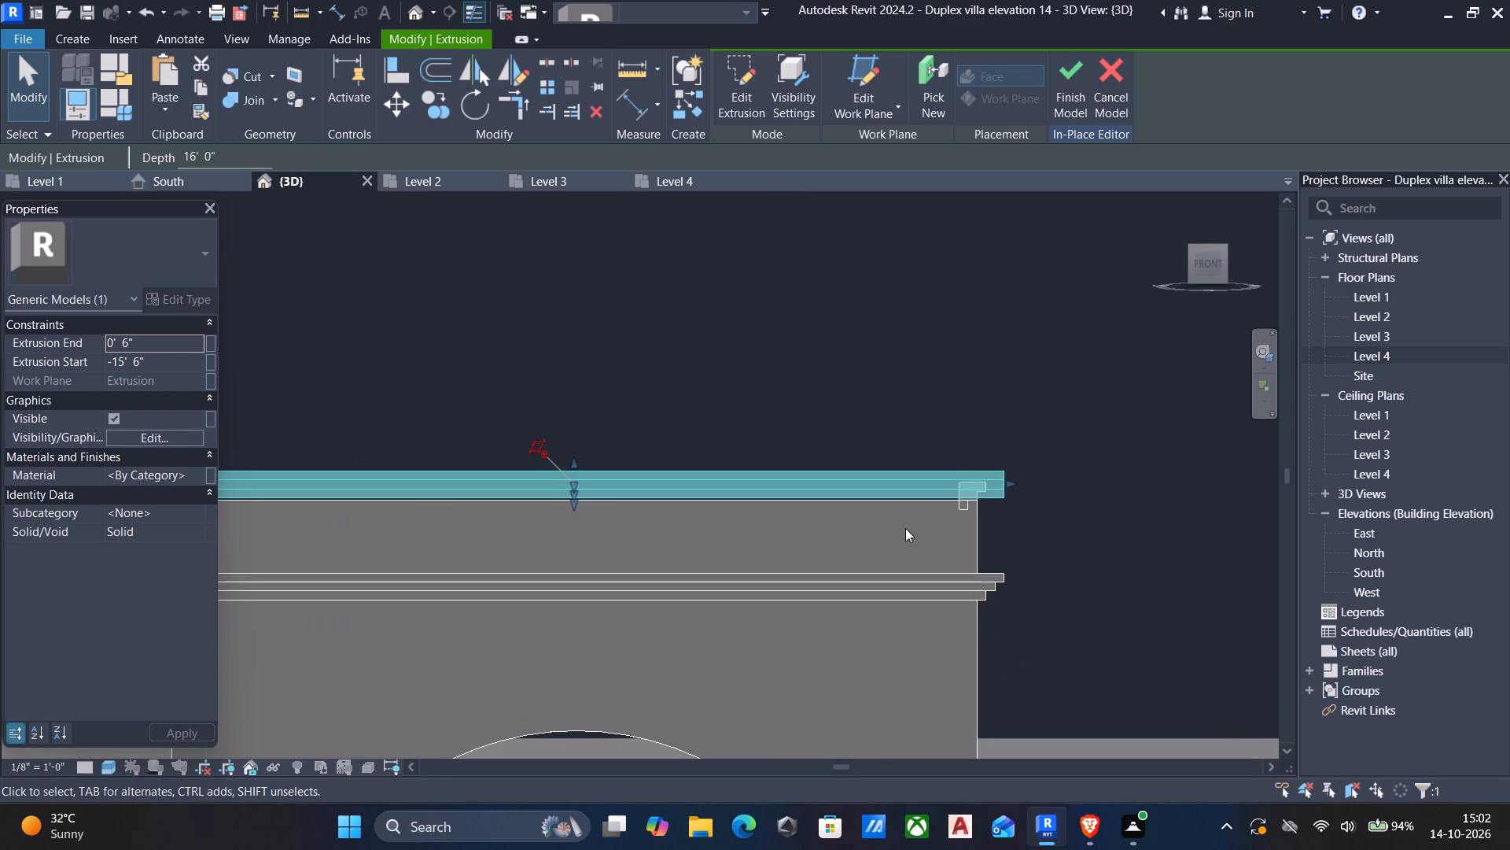
{"action": "key", "text": "Down"}
Nudge the upper front moulding one increment back toward the building in the top view.
{"action": "scroll", "coordinate": [905, 528], "scroll_direction": "down", "scroll_amount": 6}
{"action": "middle_click_drag", "start_coordinate": [906, 590], "coordinate": [1000, 738], "text": "shift"}
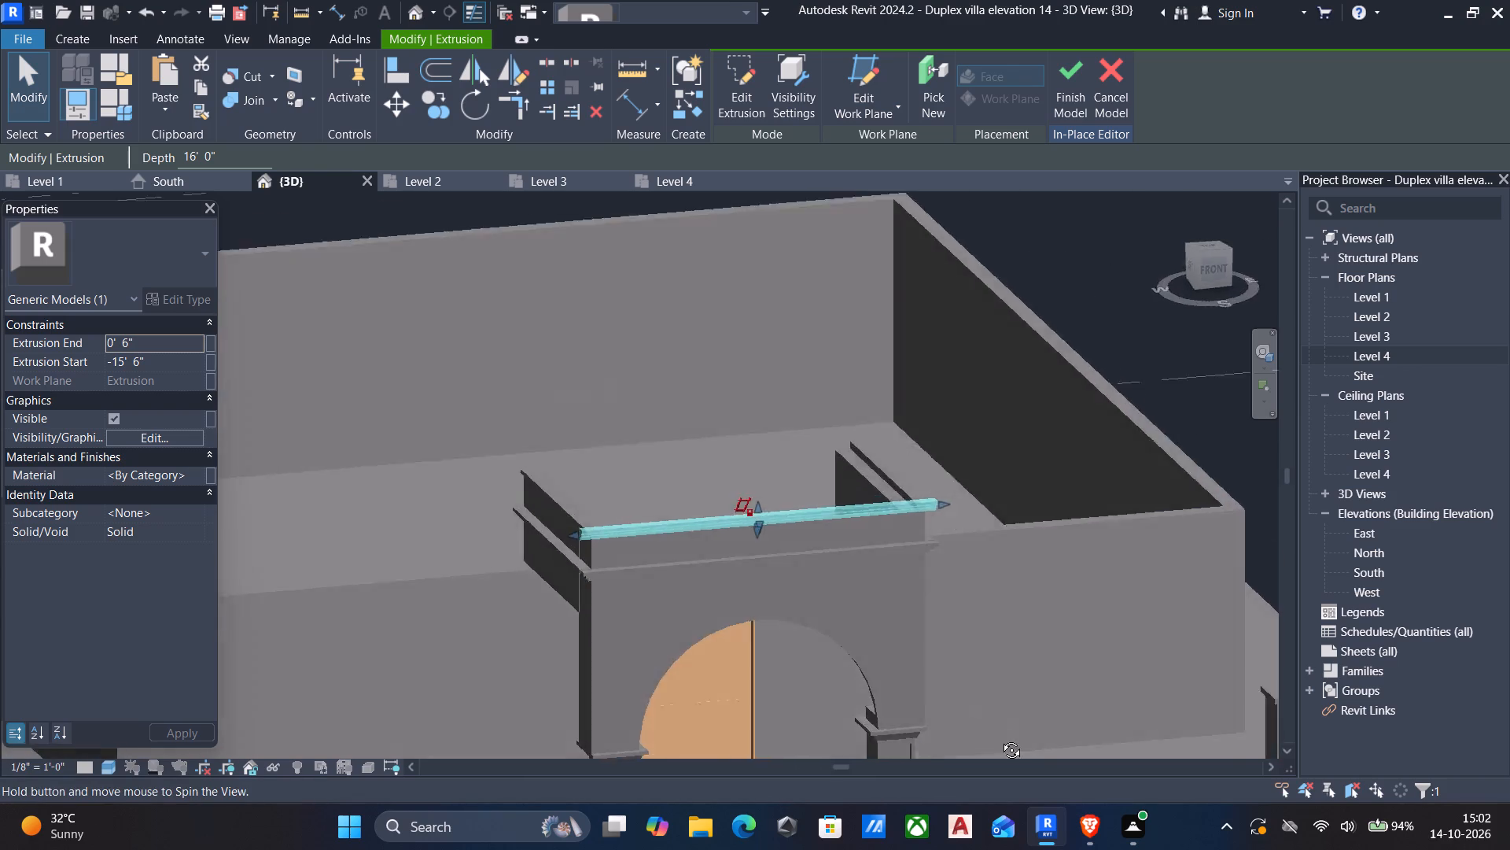
{"action": "middle_click_drag", "start_coordinate": [1000, 738], "coordinate": [1096, 774], "text": "shift"}
{"action": "middle_click_drag", "start_coordinate": [1029, 586], "coordinate": [1256, 639], "text": "shift"}
{"action": "scroll", "coordinate": [794, 604], "scroll_direction": "up", "scroll_amount": 1}
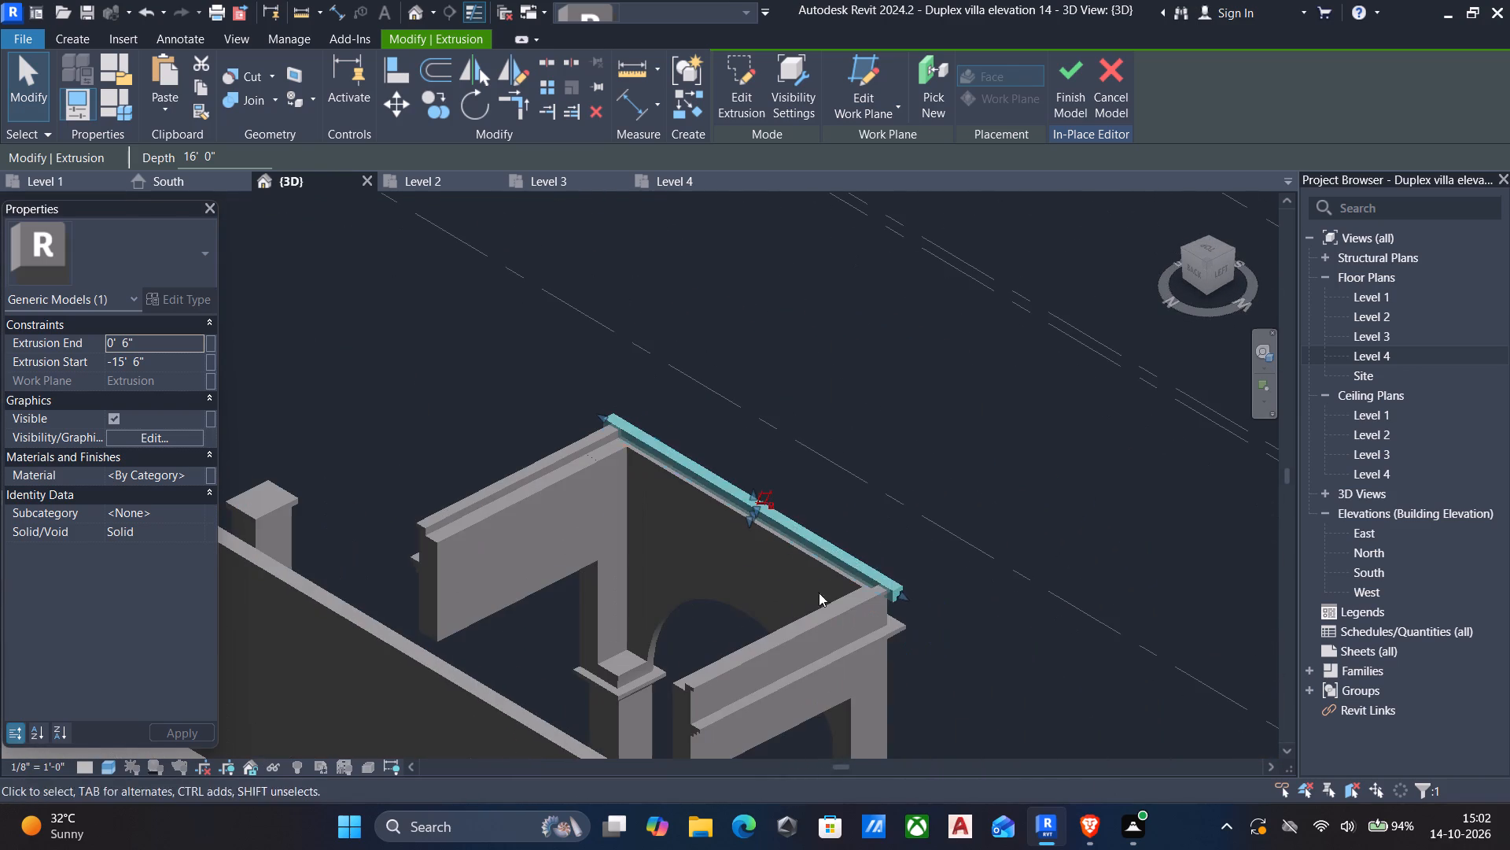
{"action": "left_click", "coordinate": [1203, 247]}
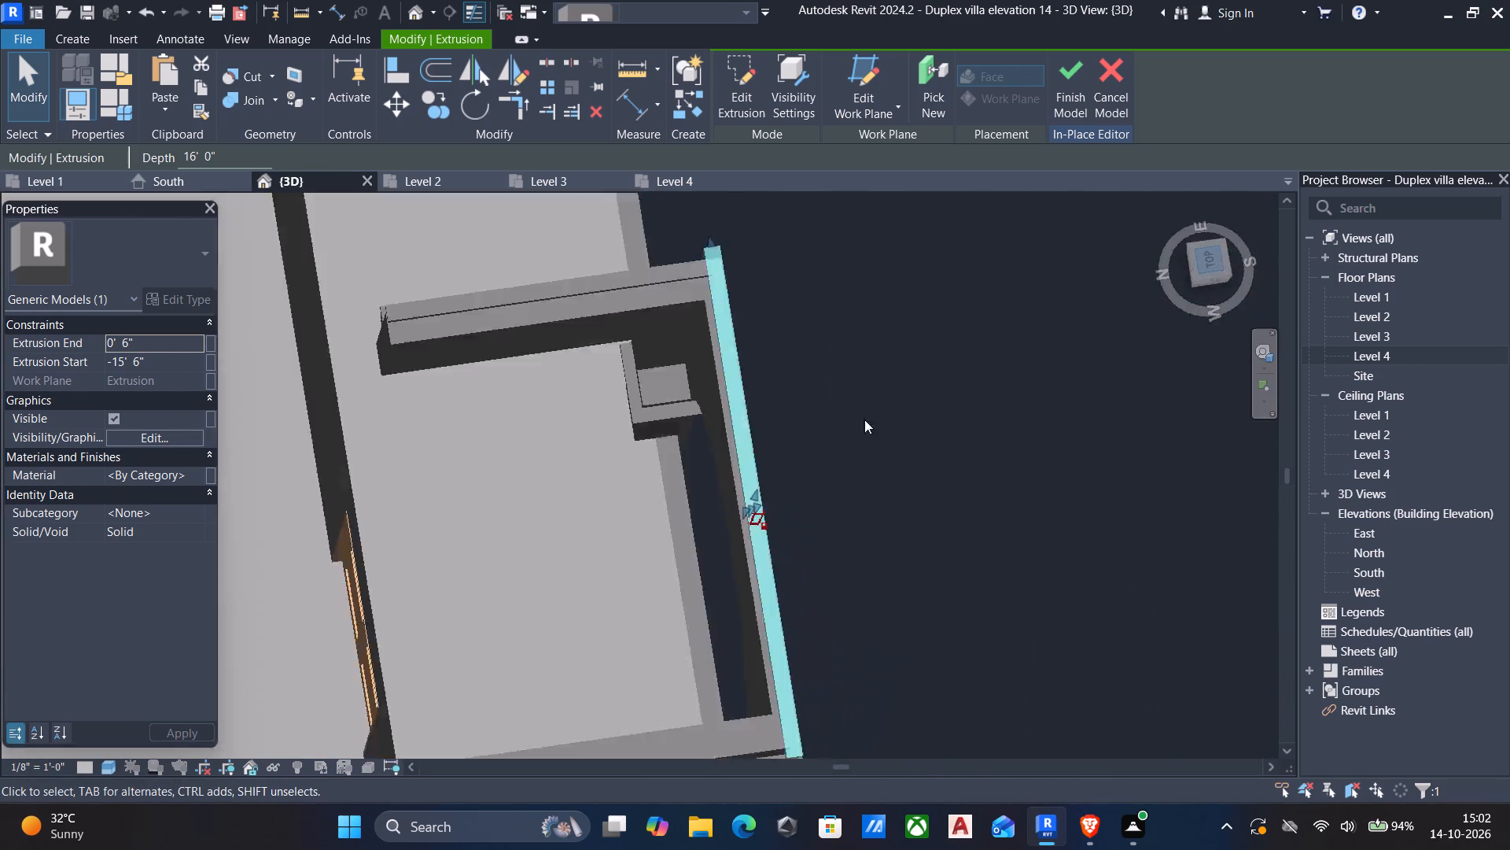
{"action": "scroll", "coordinate": [709, 538], "scroll_direction": "up", "scroll_amount": 4}
{"action": "key", "text": "Left"}
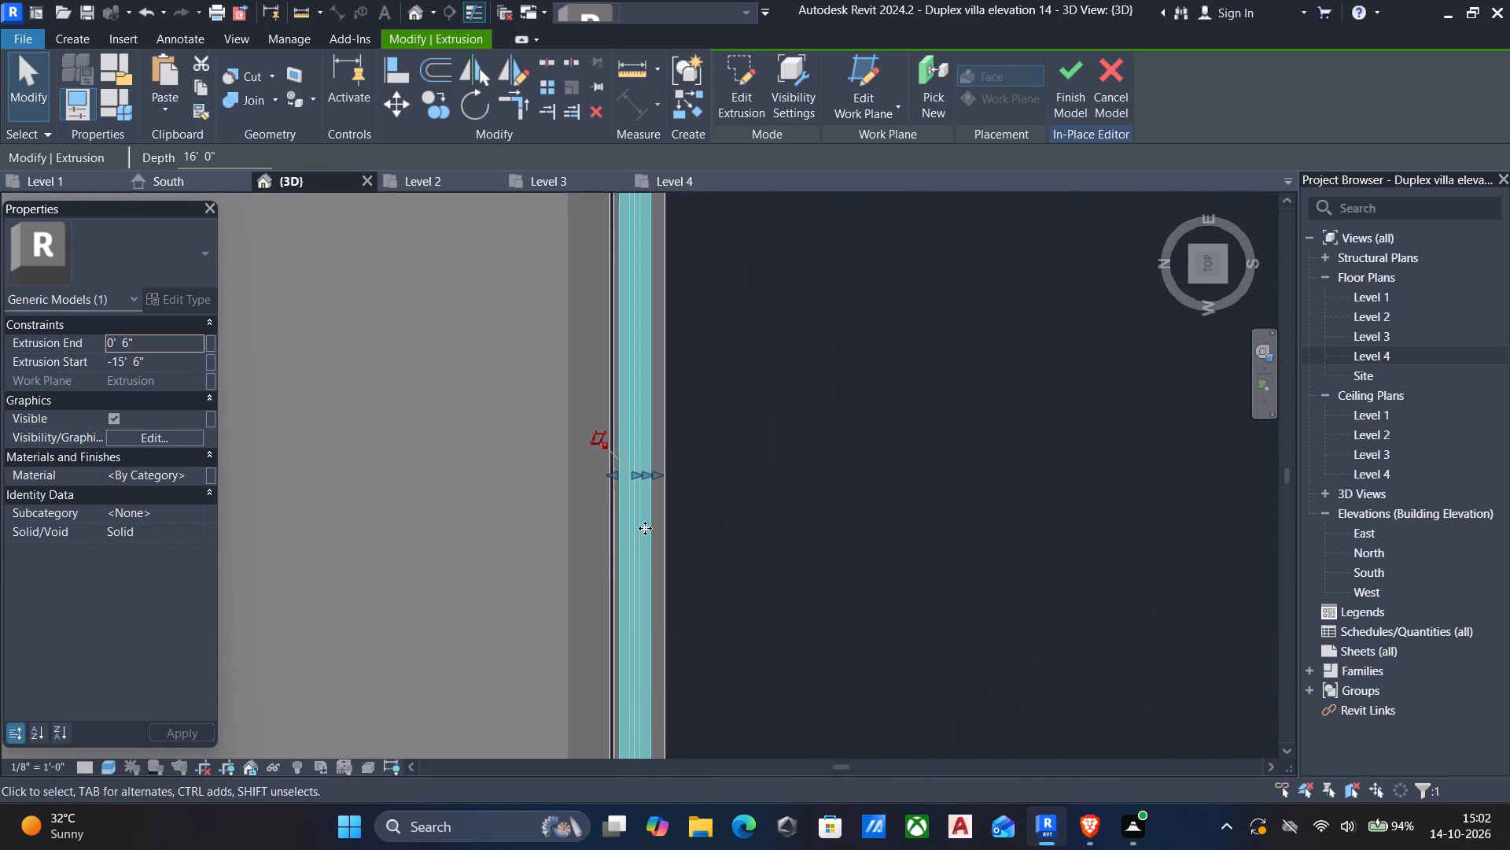
{"action": "key", "text": "Escape"}
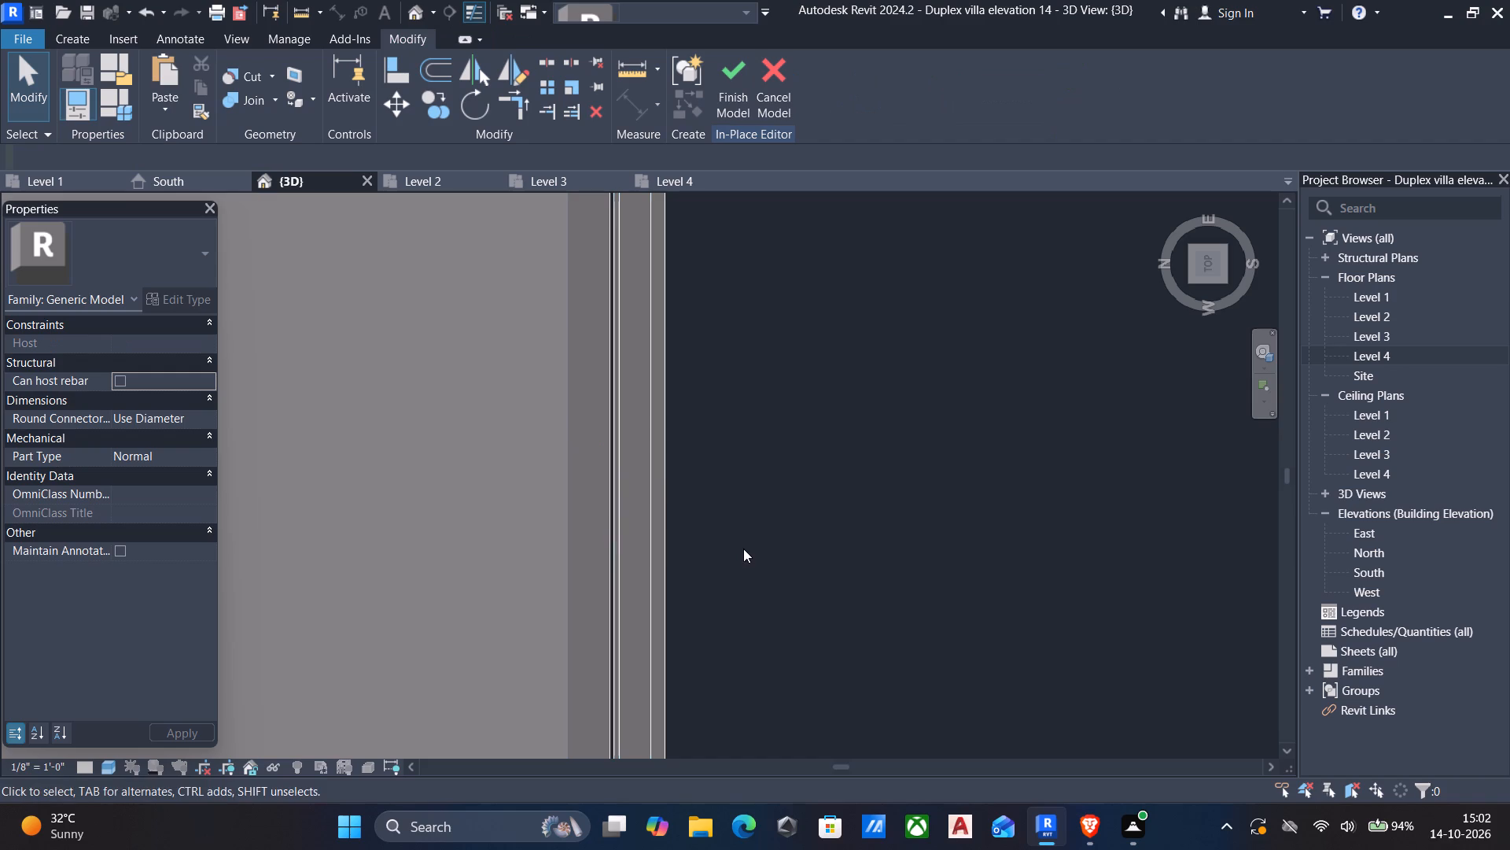
Examine the two moulding tiers from above, at an angle and in the right side view to compare their projections.
{"action": "scroll", "coordinate": [640, 483], "scroll_direction": "down", "scroll_amount": 3}
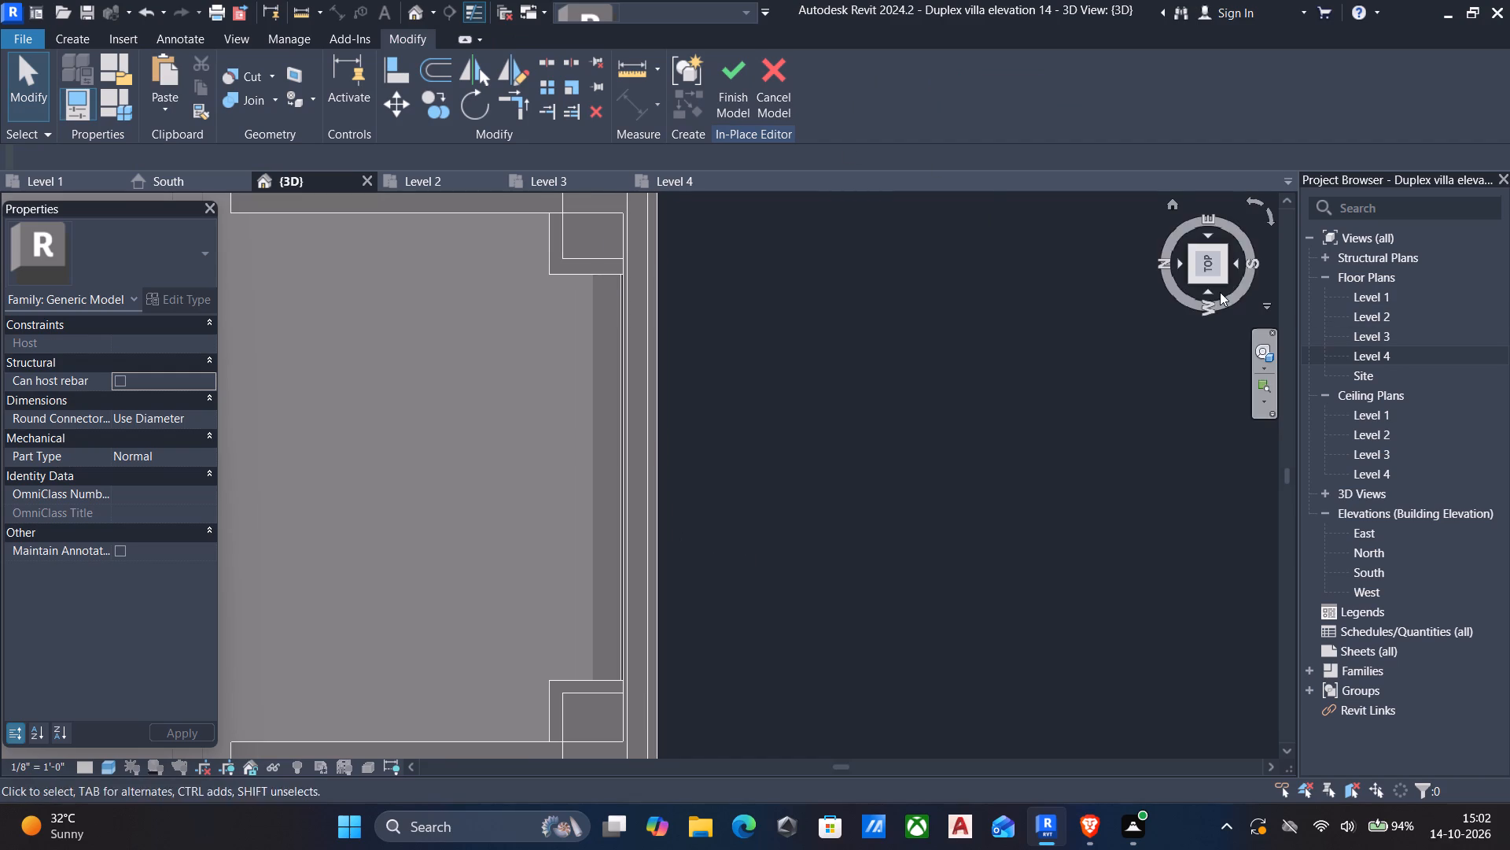
{"action": "left_click", "coordinate": [1221, 249]}
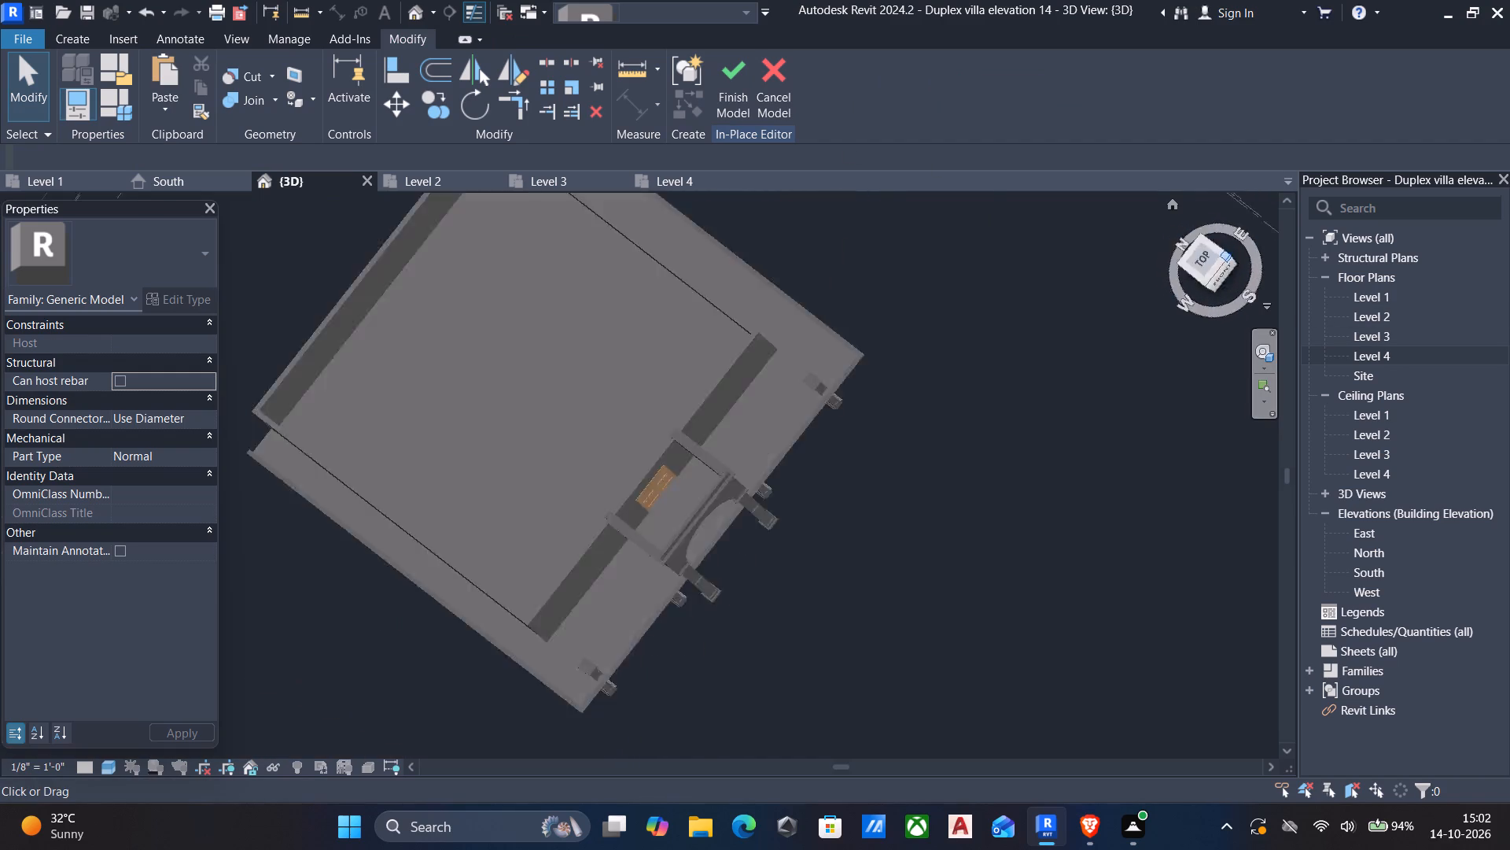
{"action": "scroll", "coordinate": [628, 571], "scroll_direction": "up", "scroll_amount": 6}
{"action": "scroll", "coordinate": [569, 504], "scroll_direction": "up", "scroll_amount": 4}
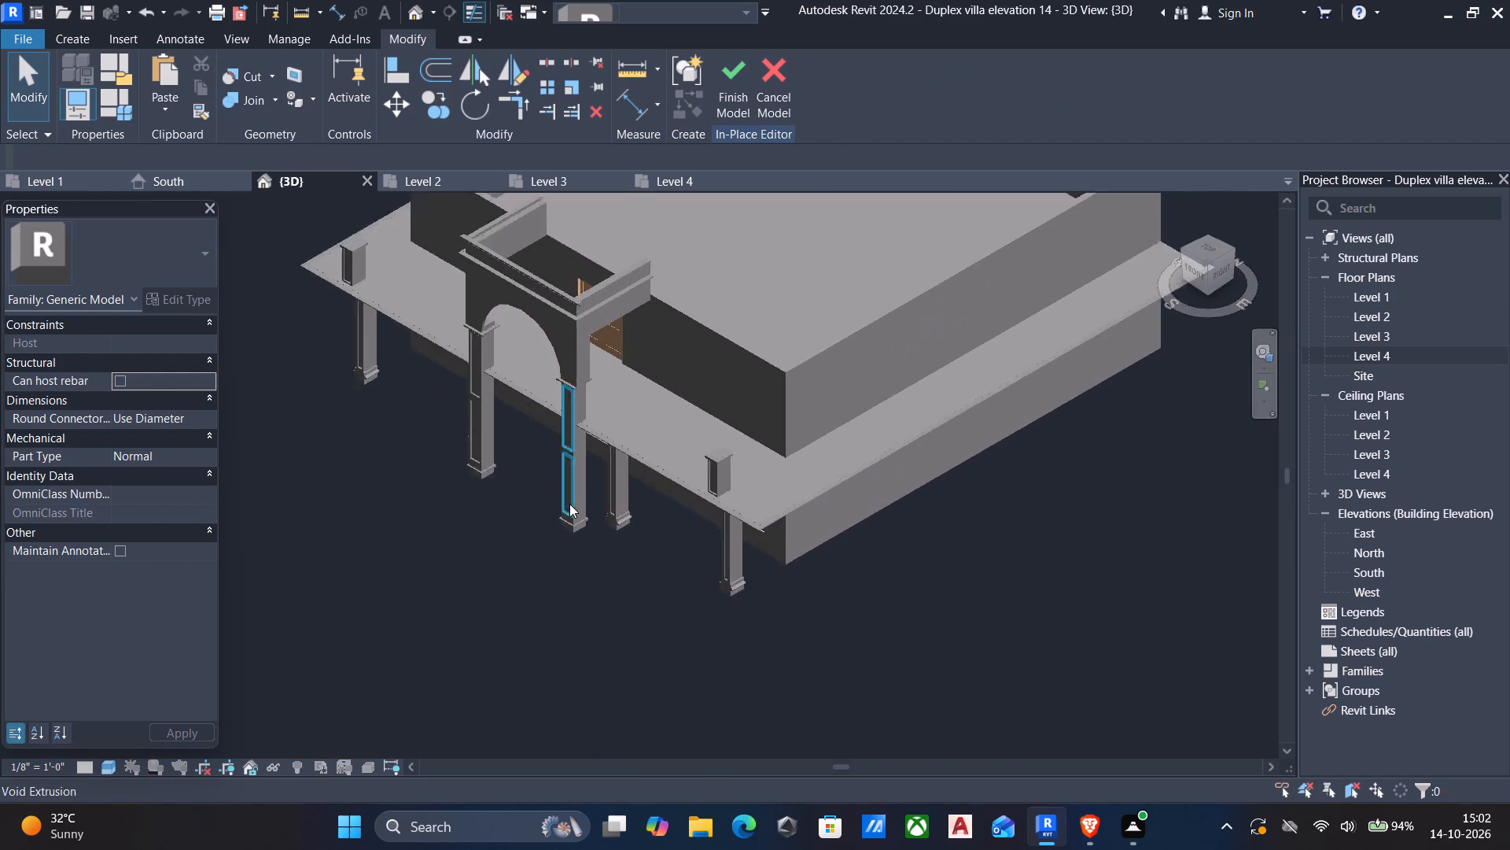
{"action": "scroll", "coordinate": [569, 504], "scroll_direction": "up", "scroll_amount": 2}
{"action": "middle_click_drag", "start_coordinate": [626, 349], "coordinate": [694, 331], "text": "shift"}
{"action": "middle_click_drag", "start_coordinate": [689, 326], "coordinate": [710, 544]}
{"action": "scroll", "coordinate": [776, 454], "scroll_direction": "up", "scroll_amount": 5}
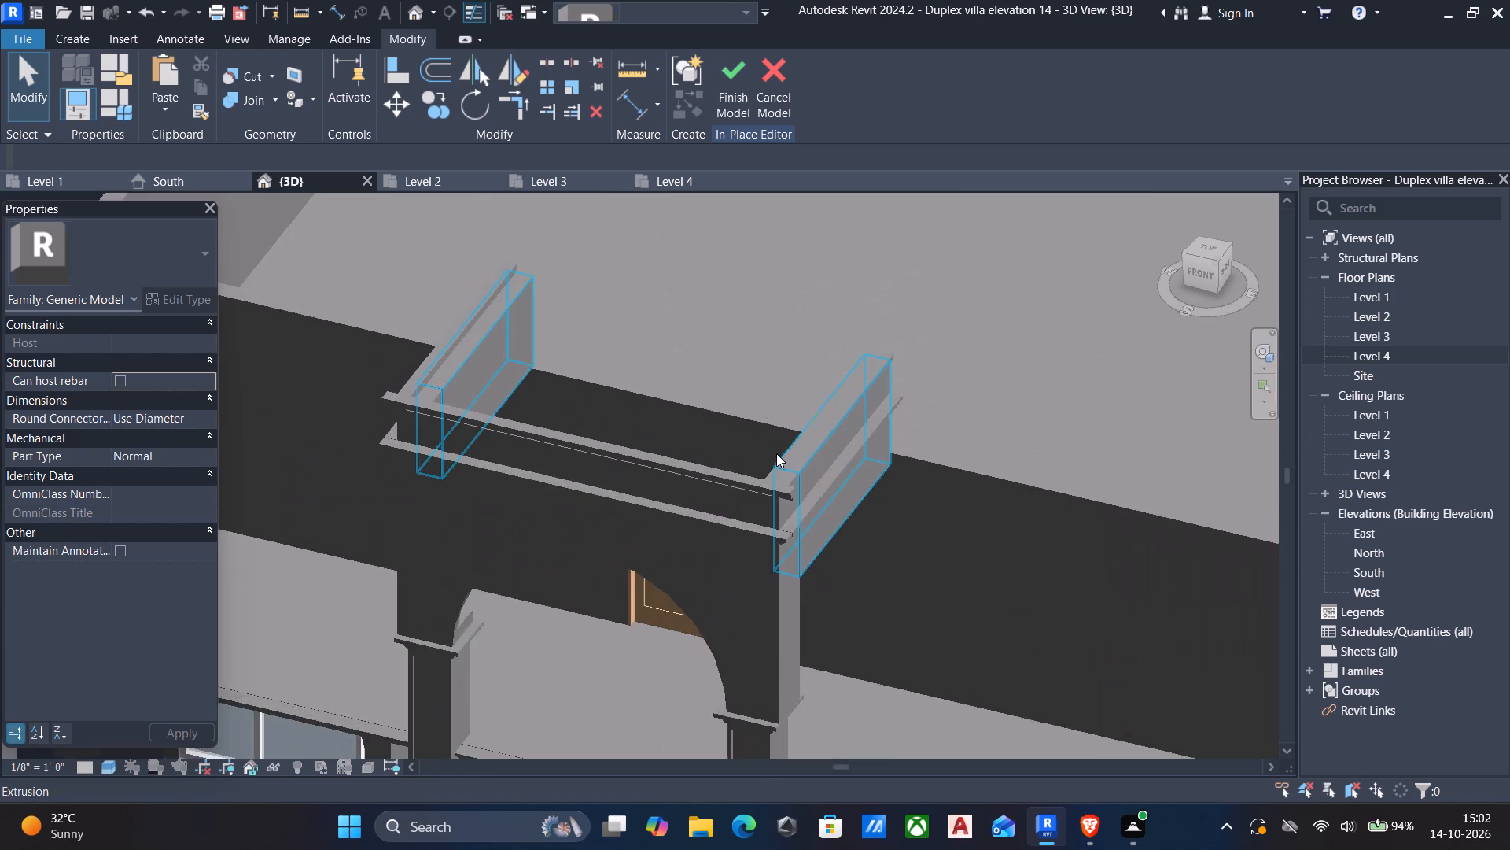
{"action": "scroll", "coordinate": [776, 453], "scroll_direction": "up", "scroll_amount": 6}
{"action": "middle_click_drag", "start_coordinate": [769, 490], "coordinate": [685, 489], "text": "shift"}
{"action": "scroll", "coordinate": [685, 489], "scroll_direction": "down", "scroll_amount": 6}
{"action": "middle_click_drag", "start_coordinate": [519, 508], "coordinate": [521, 482], "text": "shift"}
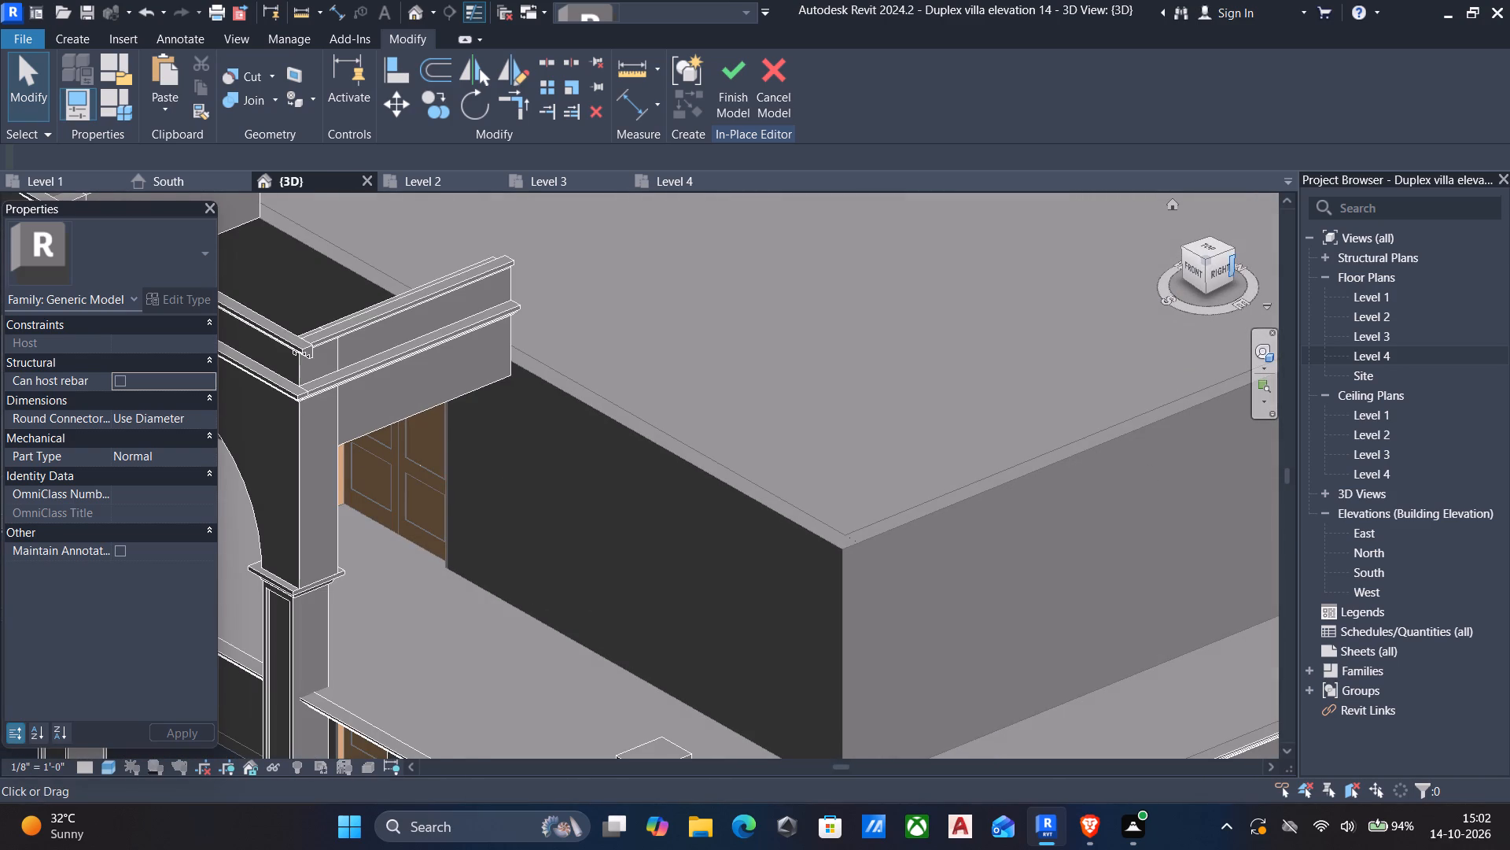
{"action": "left_click", "coordinate": [1227, 268]}
{"action": "scroll", "coordinate": [902, 372], "scroll_direction": "up", "scroll_amount": 5}
{"action": "scroll", "coordinate": [396, 399], "scroll_direction": "up", "scroll_amount": 5}
{"action": "scroll", "coordinate": [484, 411], "scroll_direction": "up", "scroll_amount": 6}
{"action": "scroll", "coordinate": [601, 412], "scroll_direction": "up", "scroll_amount": 7}
{"action": "scroll", "coordinate": [363, 398], "scroll_direction": "up", "scroll_amount": 4}
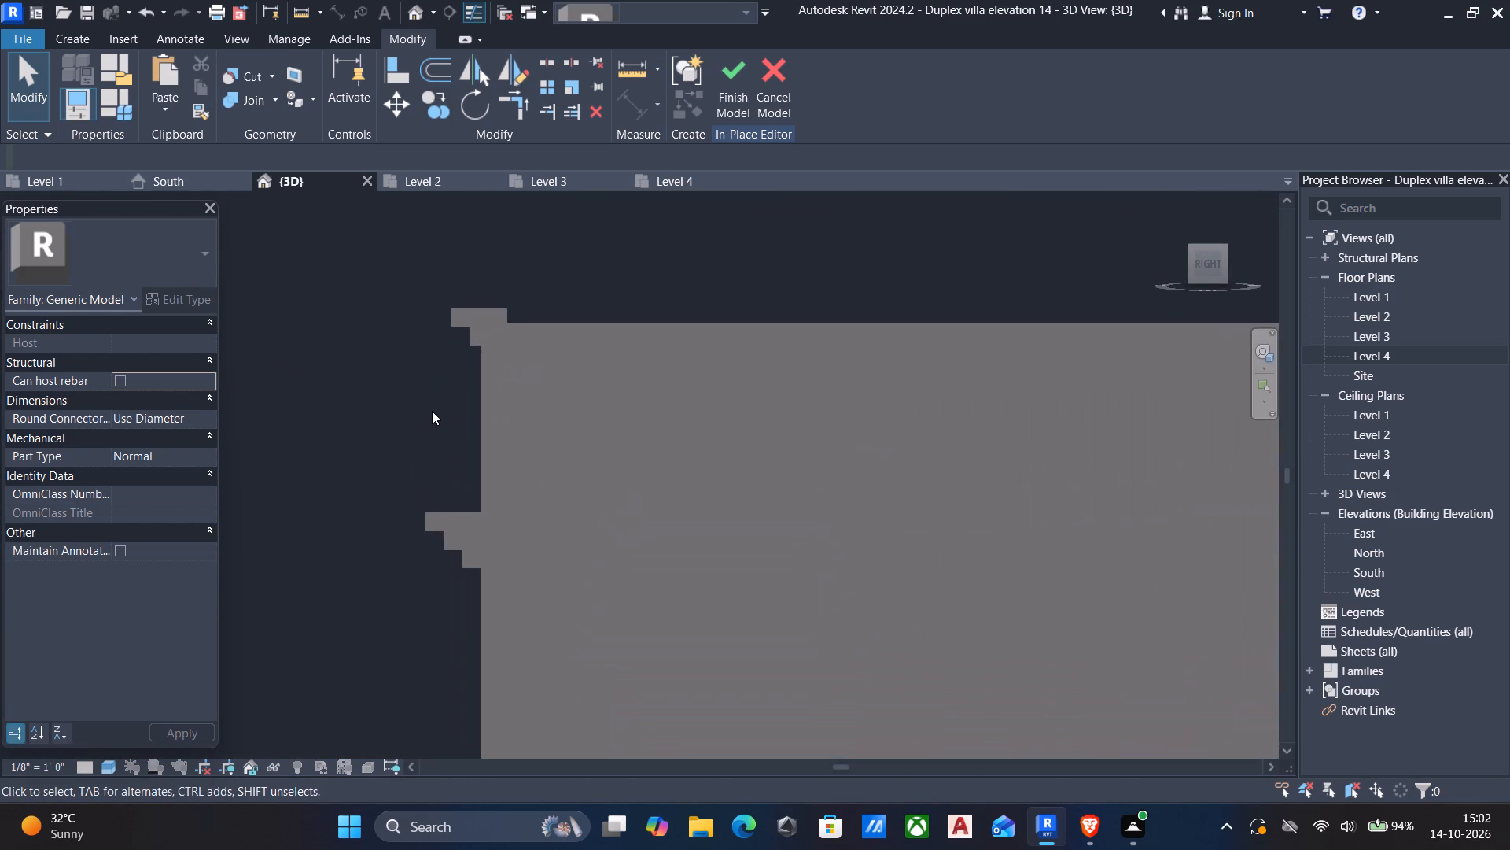
{"action": "scroll", "coordinate": [432, 411], "scroll_direction": "down", "scroll_amount": 13}
Examine how the upper front moulding's right end meets the upper right side moulding at the portal's corner.
{"action": "middle_click_drag", "start_coordinate": [467, 420], "coordinate": [431, 519], "text": "shift"}
{"action": "scroll", "coordinate": [443, 469], "scroll_direction": "up", "scroll_amount": 3}
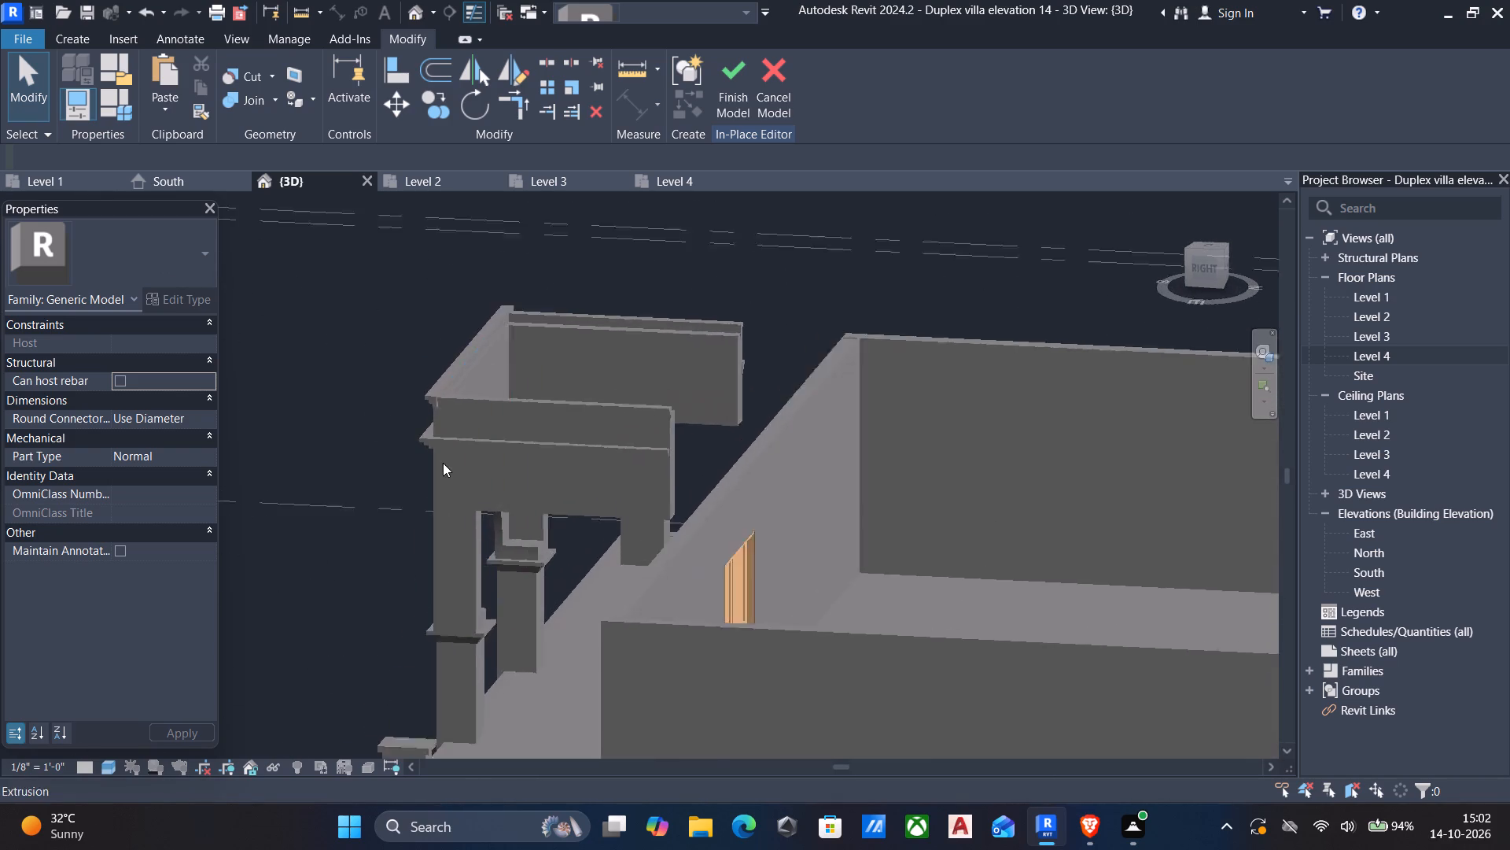
{"action": "scroll", "coordinate": [443, 463], "scroll_direction": "up", "scroll_amount": 3}
{"action": "scroll", "coordinate": [446, 364], "scroll_direction": "up", "scroll_amount": 6}
{"action": "middle_click_drag", "start_coordinate": [446, 364], "coordinate": [363, 389], "text": "shift"}
{"action": "middle_click_drag", "start_coordinate": [363, 389], "coordinate": [364, 849]}
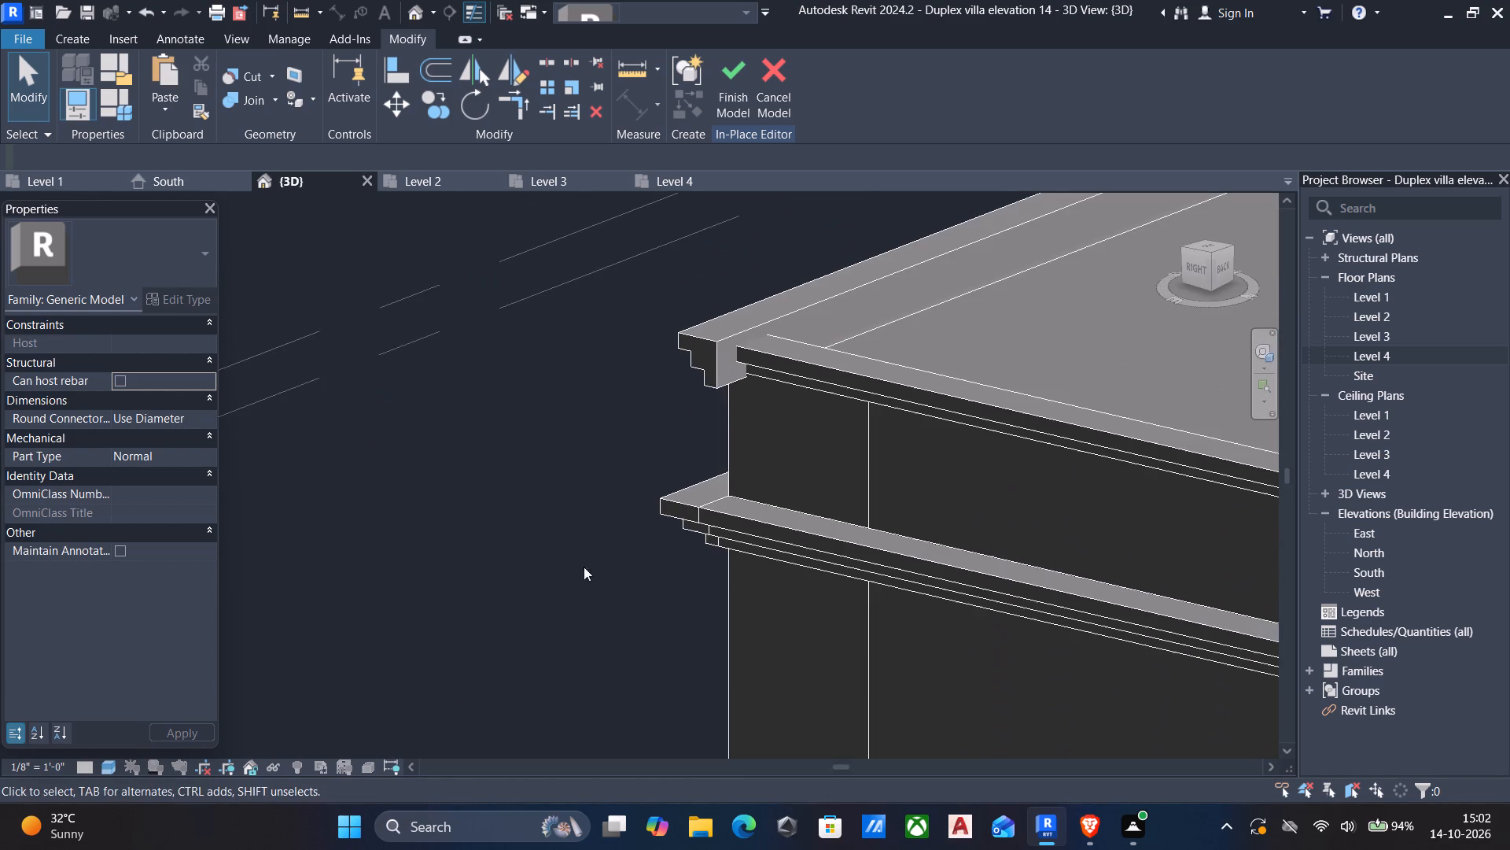
{"action": "middle_click_drag", "start_coordinate": [786, 387], "coordinate": [719, 558]}
{"action": "scroll", "coordinate": [738, 537], "scroll_direction": "up", "scroll_amount": 6}
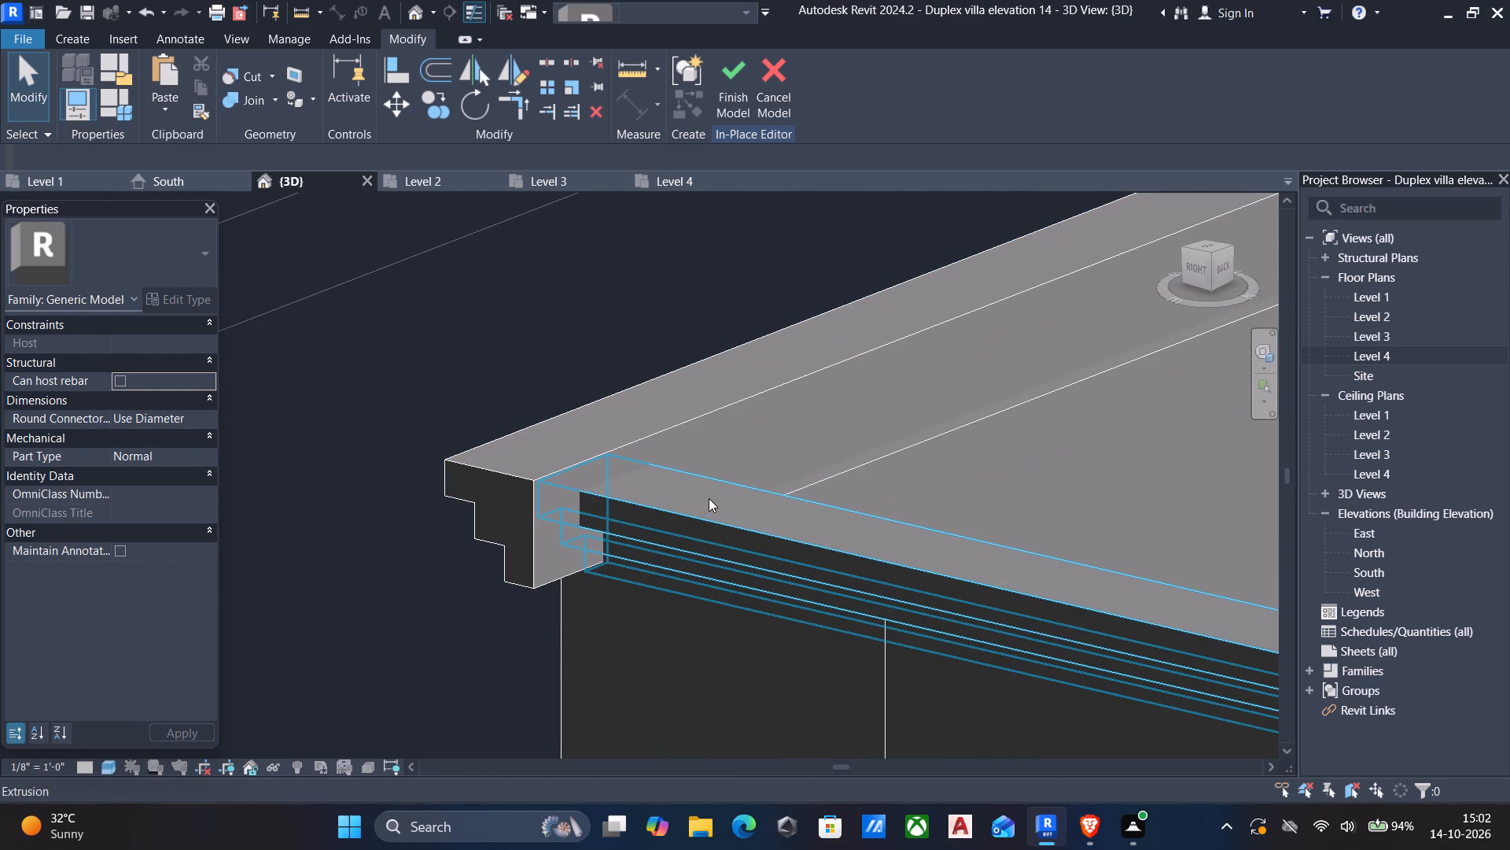
{"action": "left_click", "coordinate": [623, 508]}
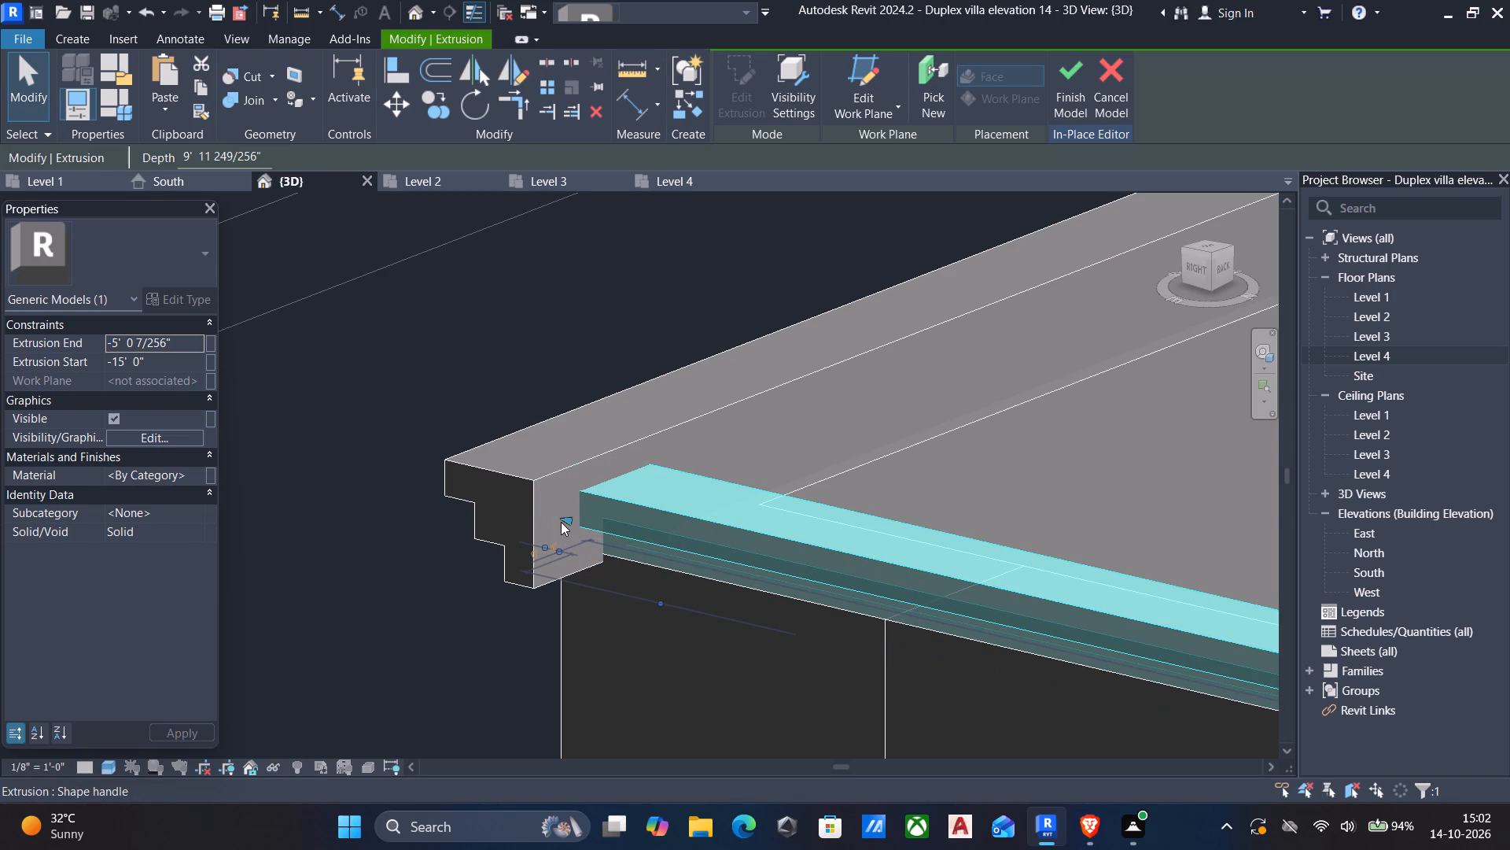
{"action": "key", "text": "Escape"}
{"action": "scroll", "coordinate": [532, 529], "scroll_direction": "down", "scroll_amount": 1}
{"action": "middle_click_drag", "start_coordinate": [608, 532], "coordinate": [605, 497], "text": "shift"}
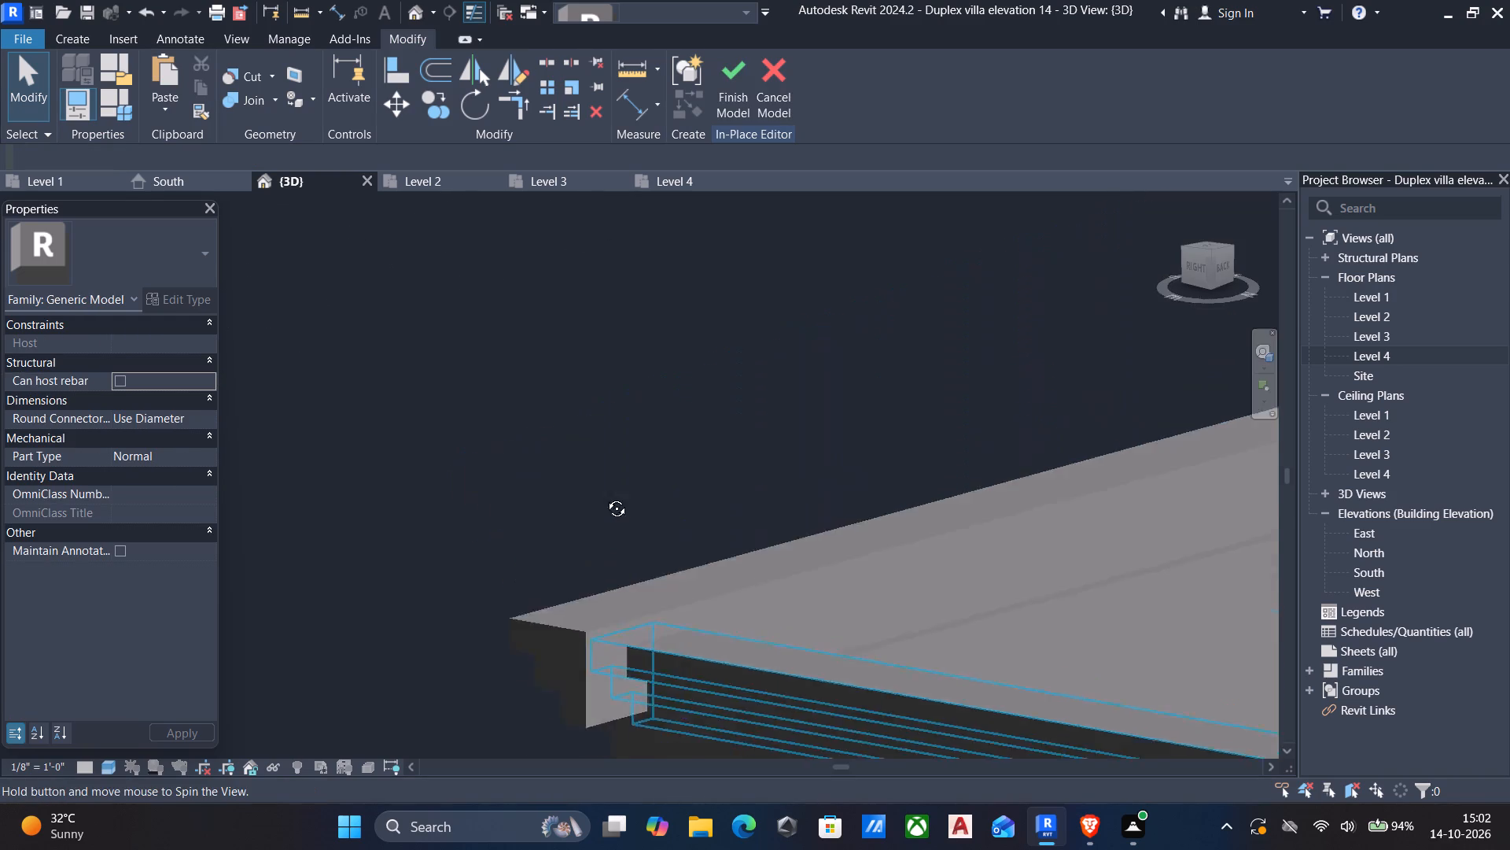
{"action": "middle_click_drag", "start_coordinate": [605, 497], "coordinate": [605, 486], "text": "shift"}
{"action": "middle_click_drag", "start_coordinate": [621, 534], "coordinate": [550, 362]}
{"action": "middle_click_drag", "start_coordinate": [574, 491], "coordinate": [554, 414]}
{"action": "scroll", "coordinate": [558, 497], "scroll_direction": "up", "scroll_amount": 1}
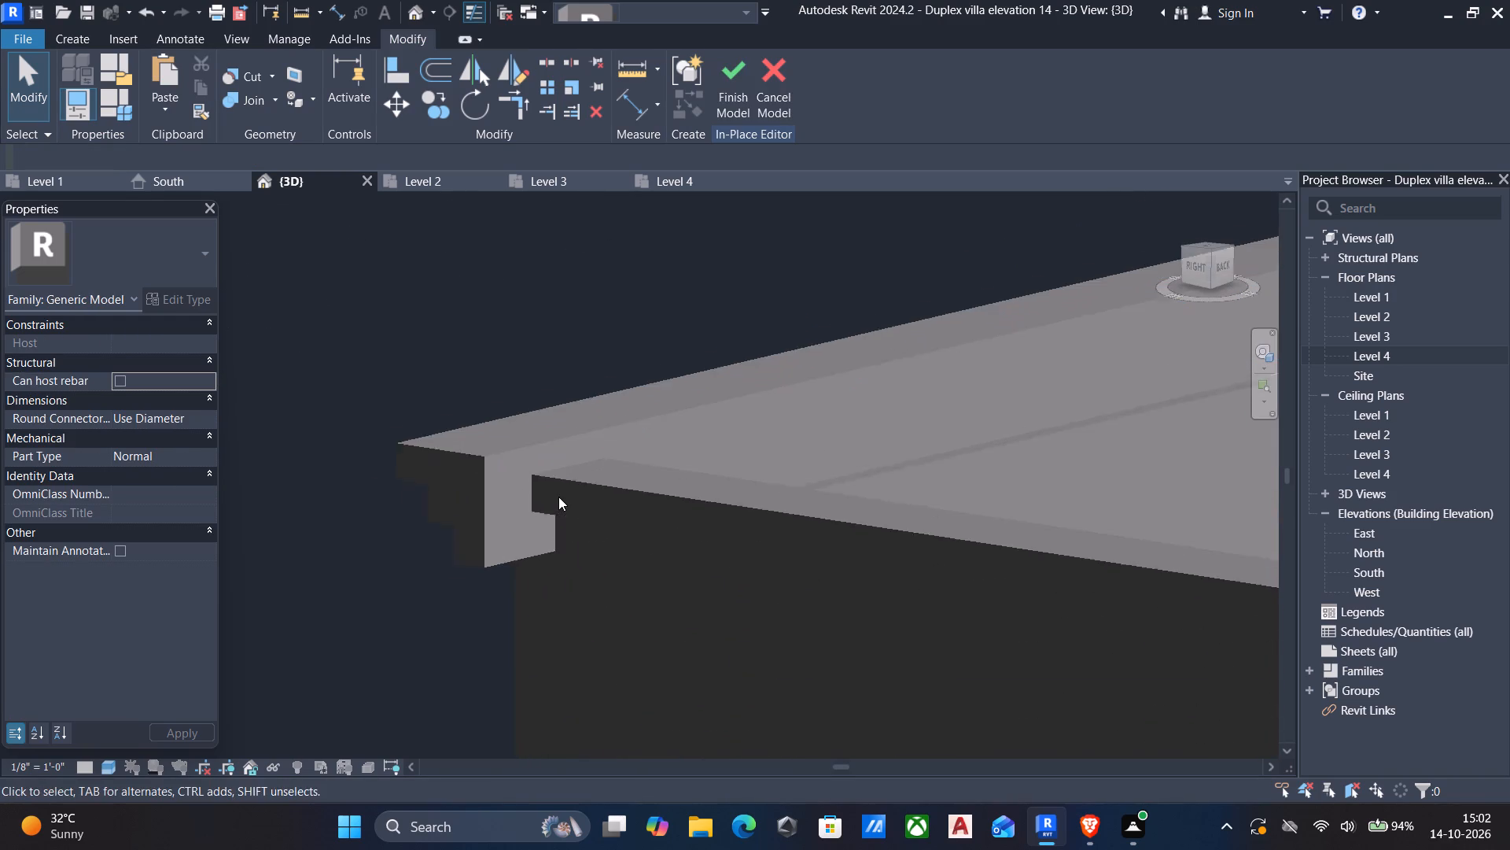
{"action": "scroll", "coordinate": [558, 497], "scroll_direction": "up", "scroll_amount": 2}
{"action": "middle_click", "coordinate": [536, 490], "text": "shift"}
{"action": "middle_click_drag", "start_coordinate": [540, 490], "coordinate": [532, 419]}
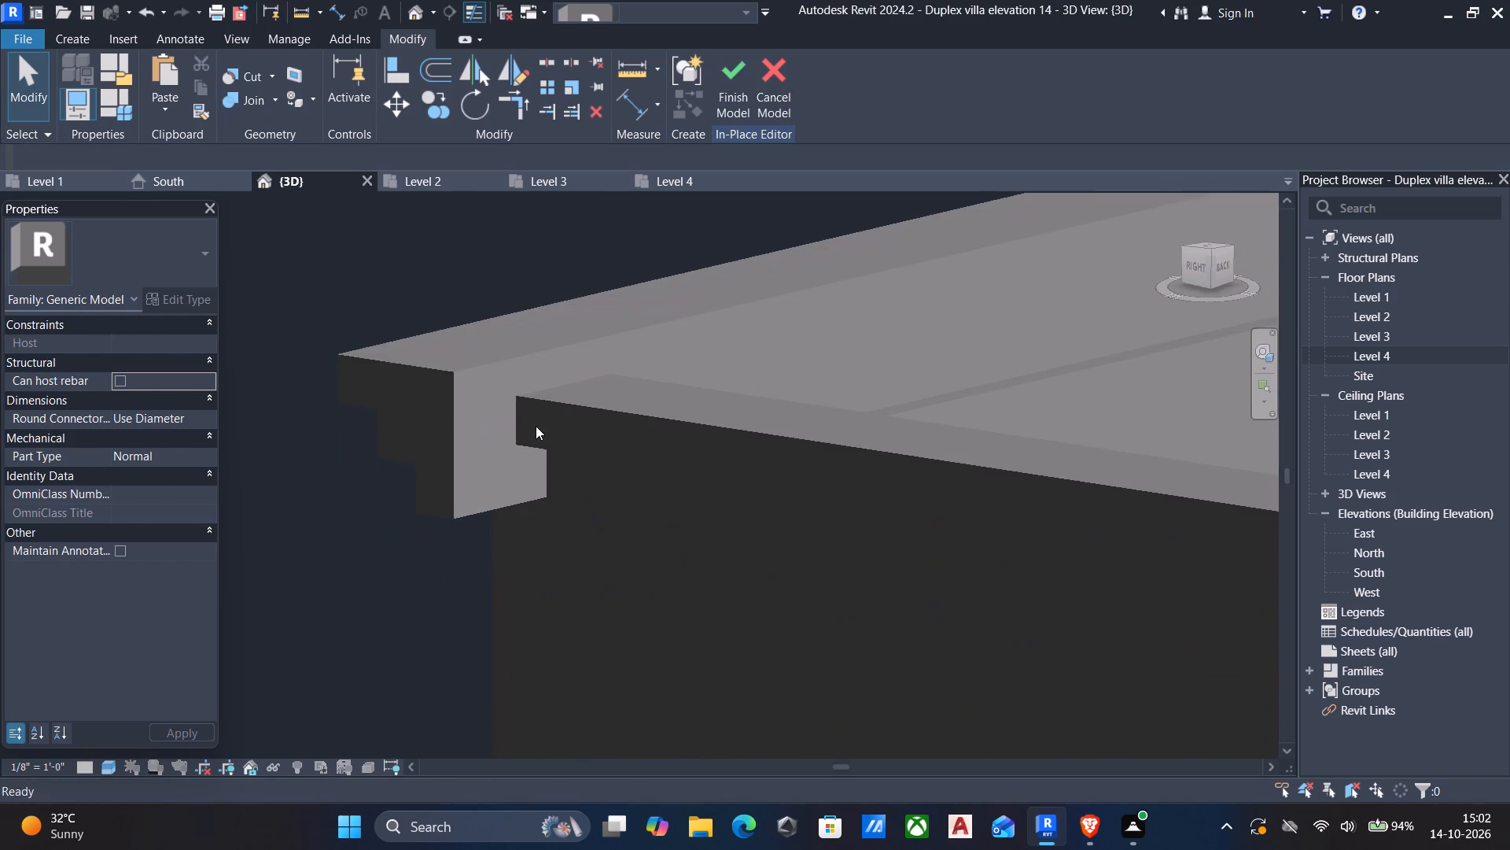
Start a void extrusion with its work plane set to the back face of the upper front moulding.
{"action": "left_click", "coordinate": [77, 41]}
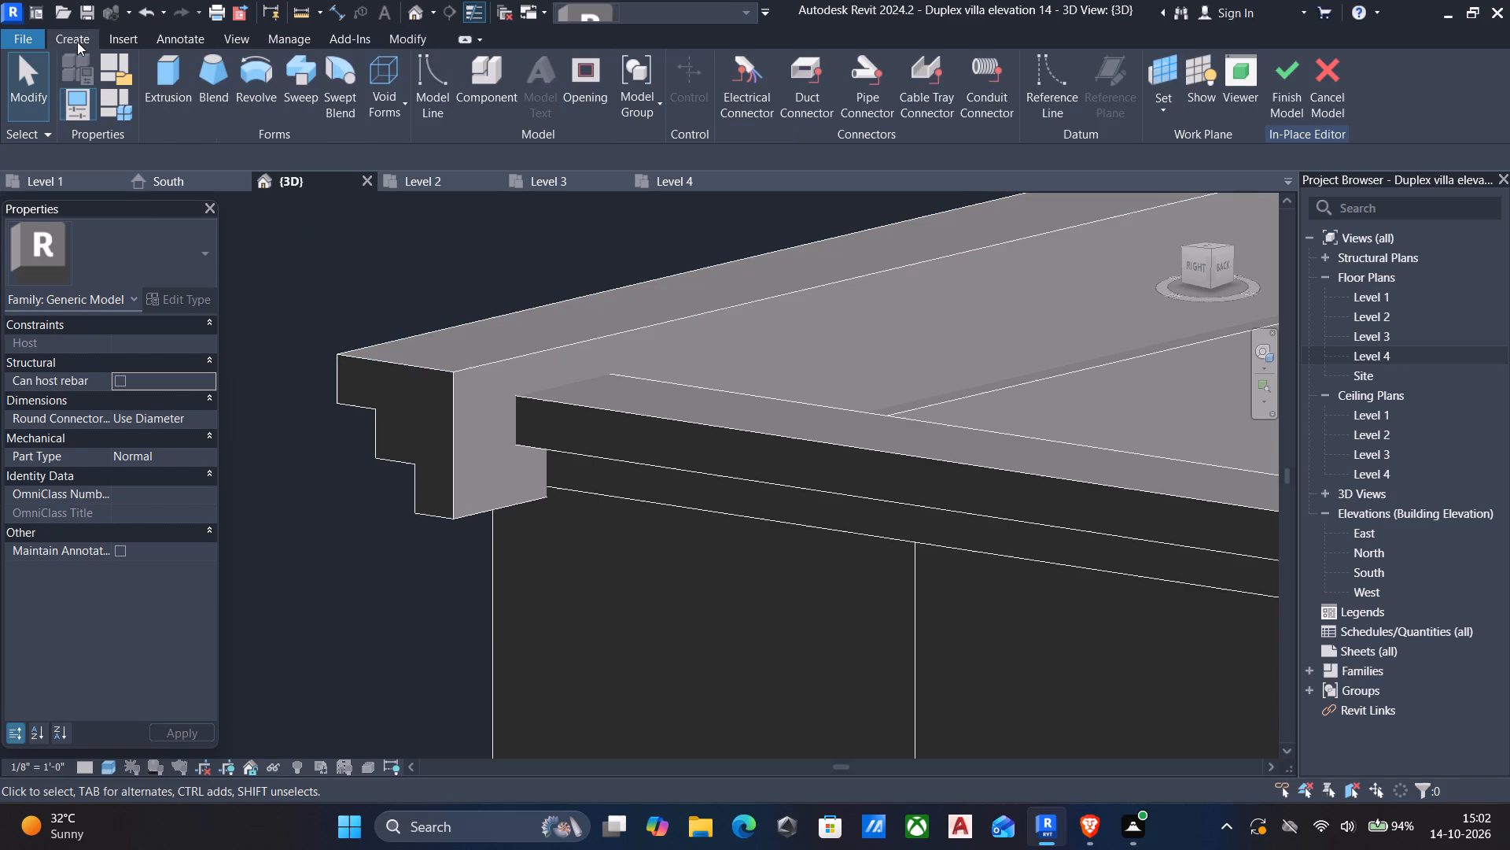
{"action": "left_click", "coordinate": [385, 105]}
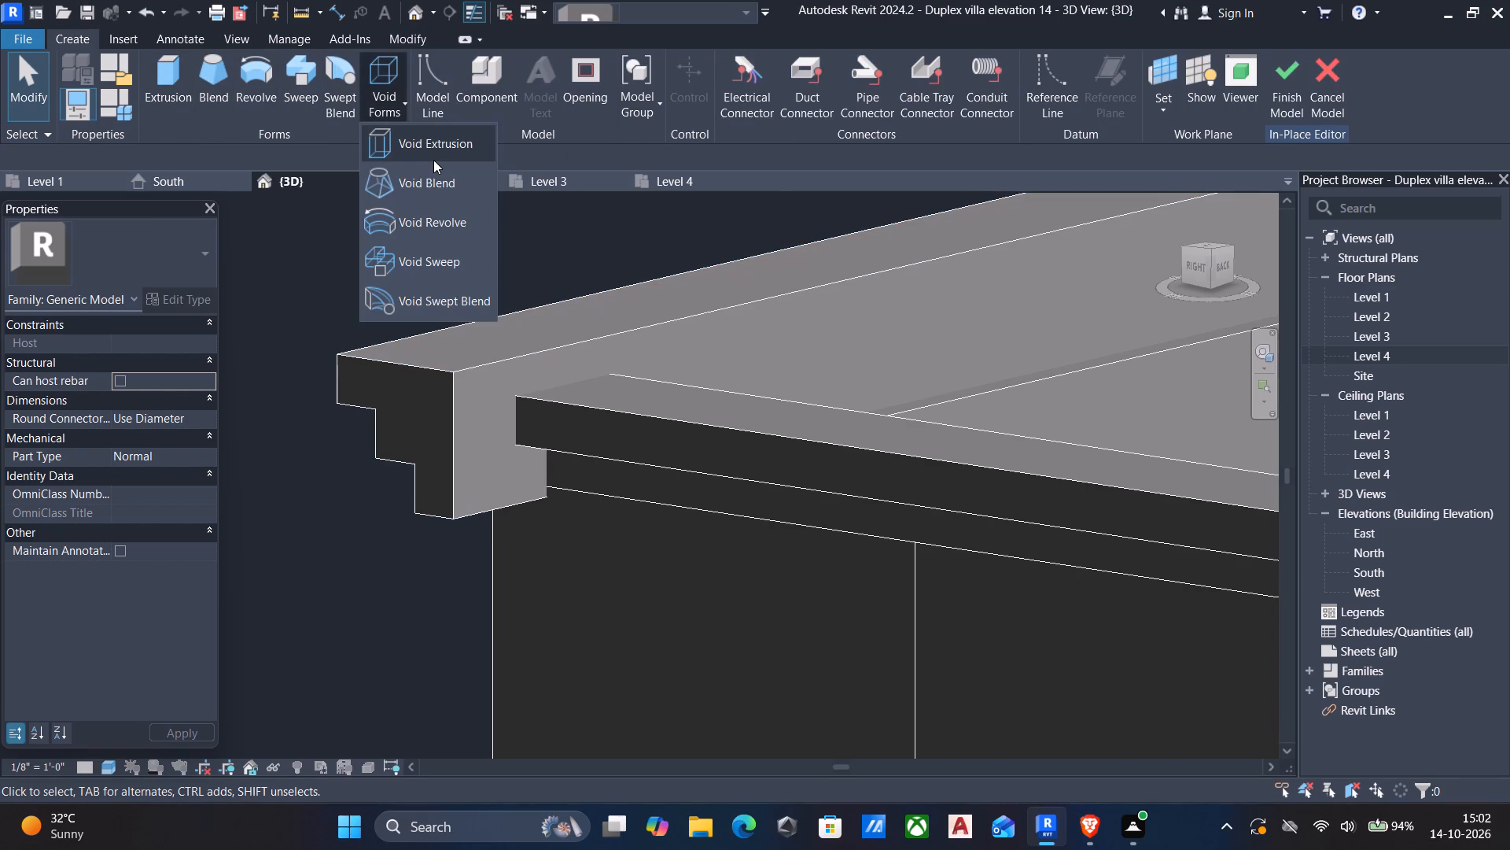
{"action": "left_click", "coordinate": [417, 150]}
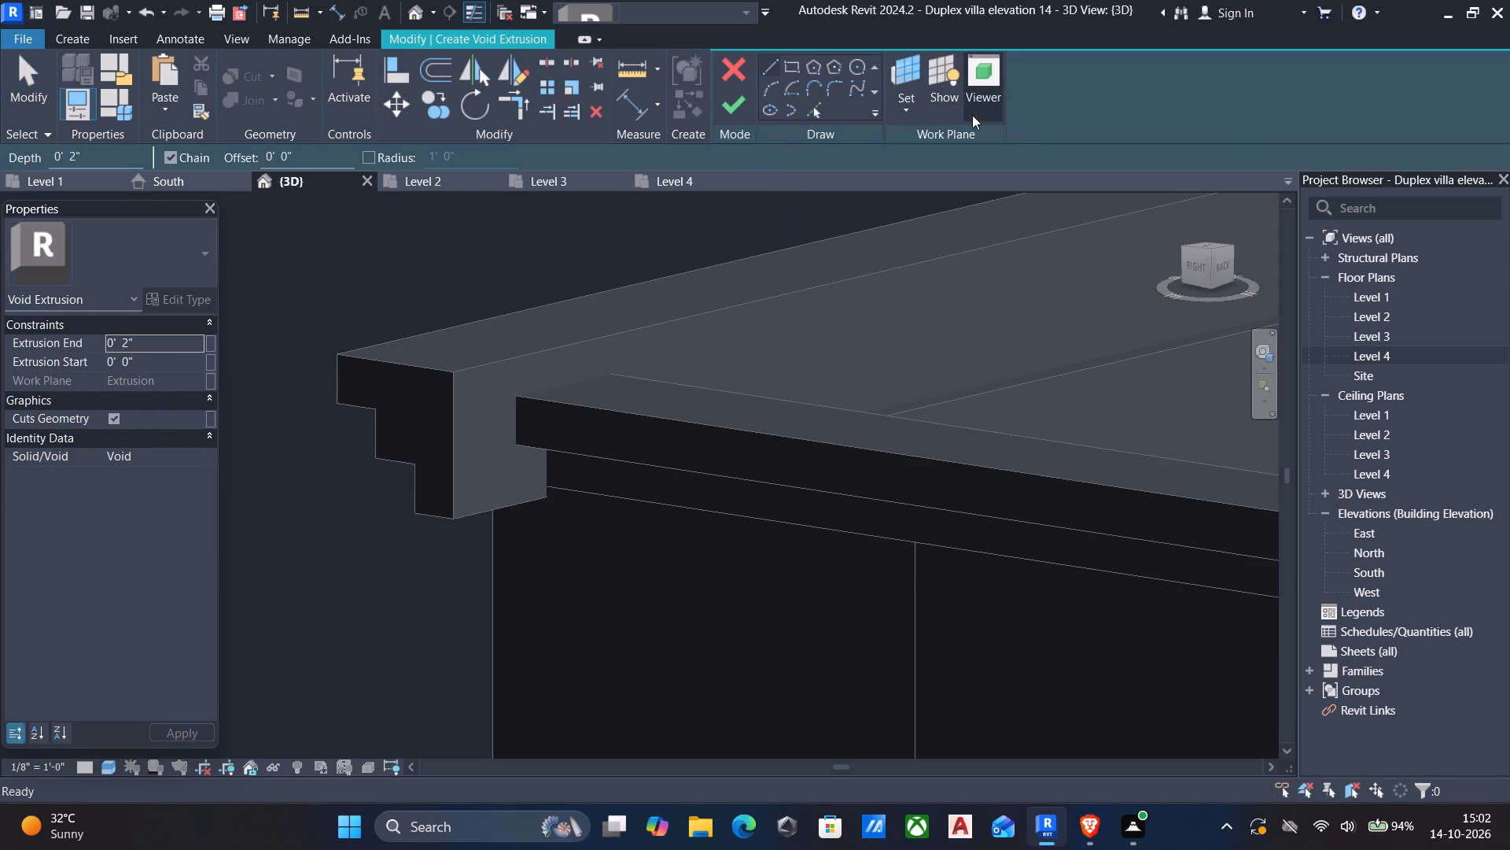
{"action": "left_click", "coordinate": [903, 110]}
{"action": "left_click", "coordinate": [941, 184]}
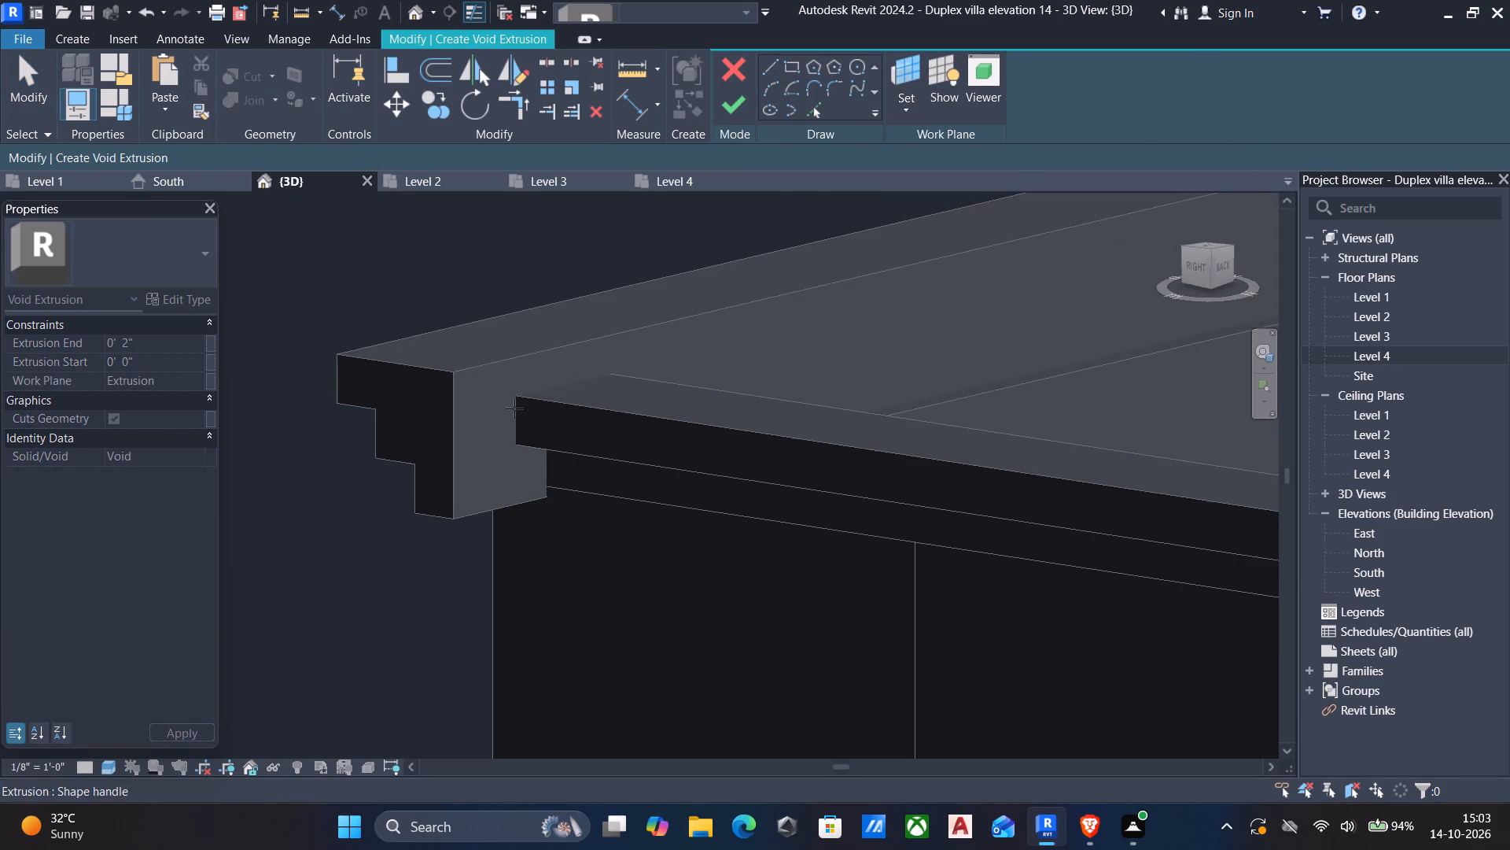
{"action": "left_click", "coordinate": [468, 508]}
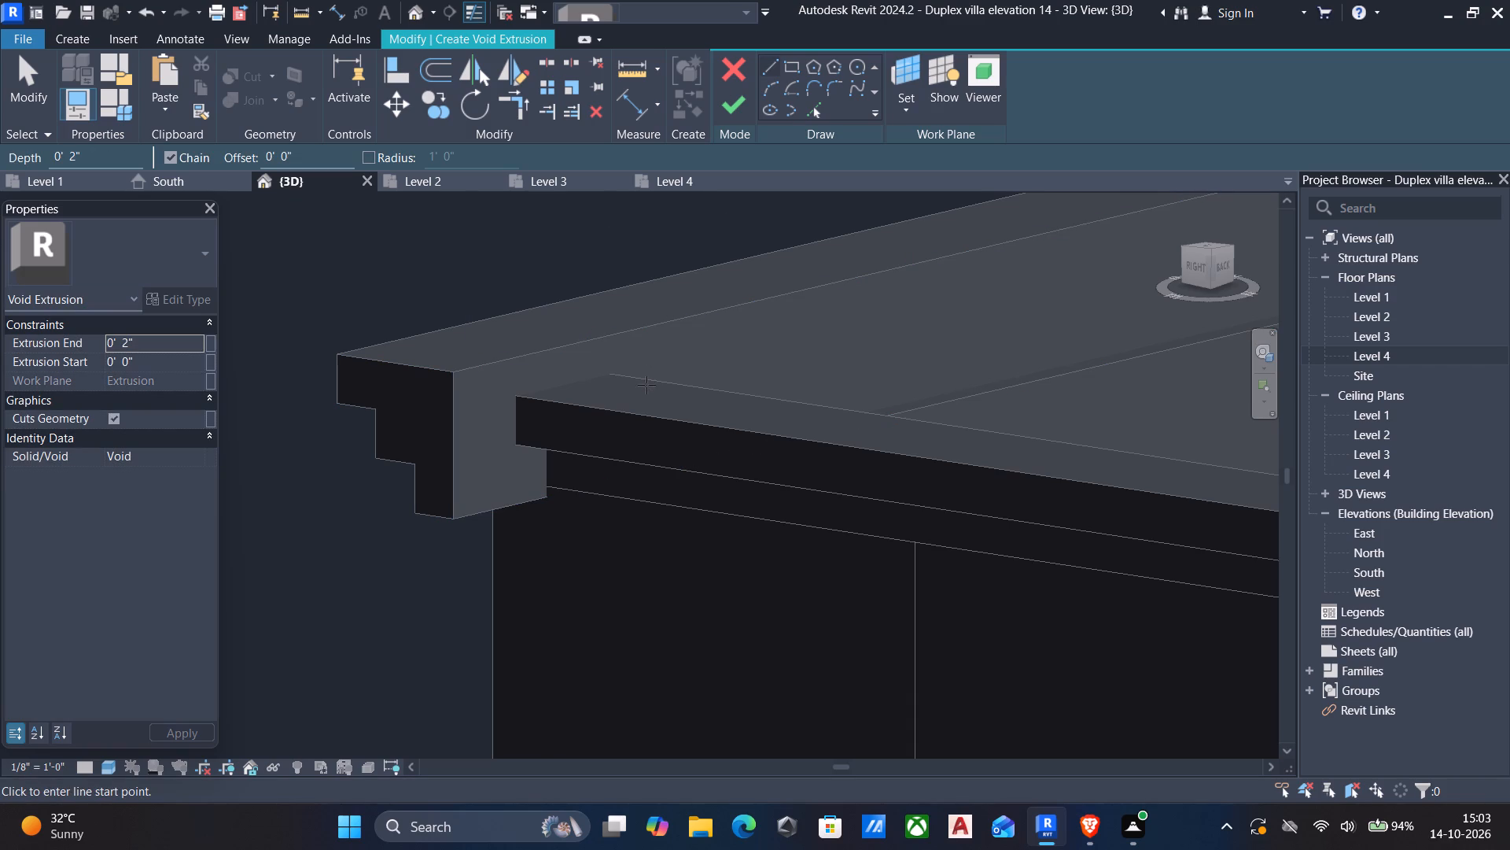
Pick the side moulding's upper vertical edge and the horizontal edge of its step as lines of the void profile.
{"action": "middle_click_drag", "start_coordinate": [646, 385], "coordinate": [637, 375]}
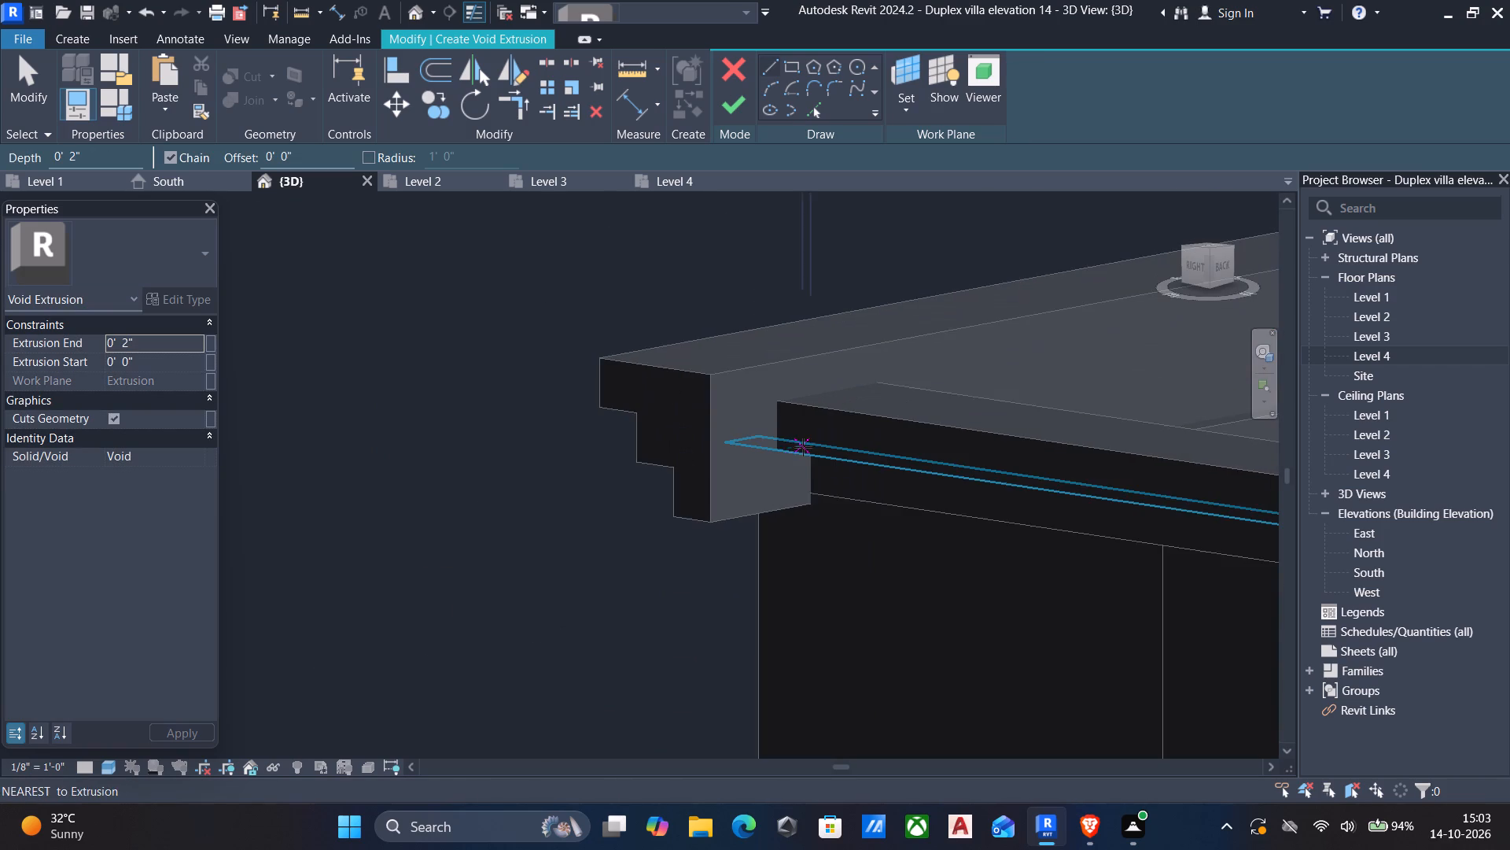
{"action": "scroll", "coordinate": [803, 447], "scroll_direction": "up", "scroll_amount": 4}
{"action": "left_click", "coordinate": [812, 109]}
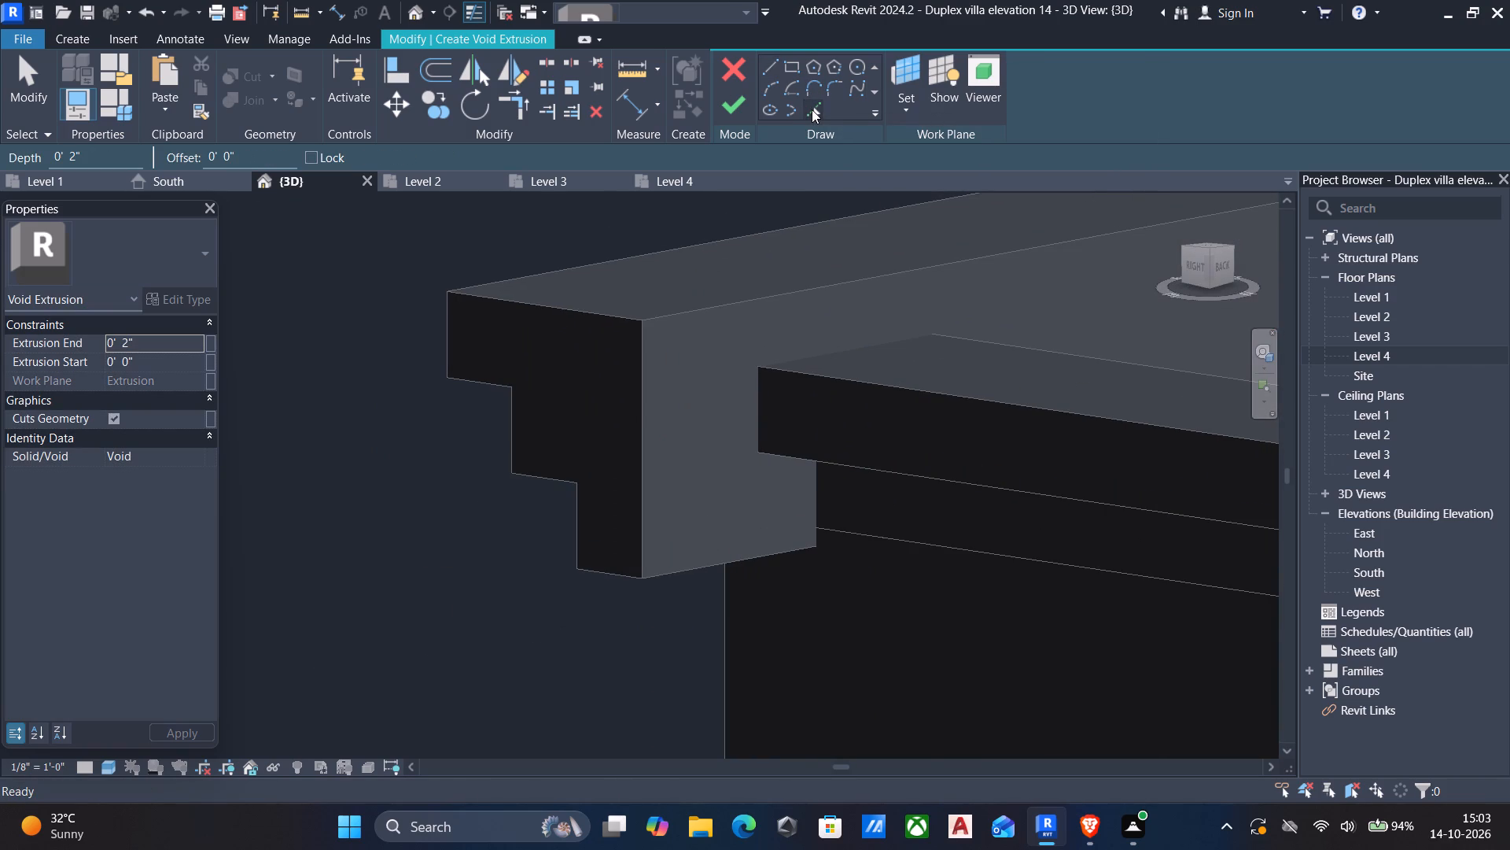
{"action": "left_click", "coordinate": [759, 406]}
{"action": "left_click", "coordinate": [760, 452]}
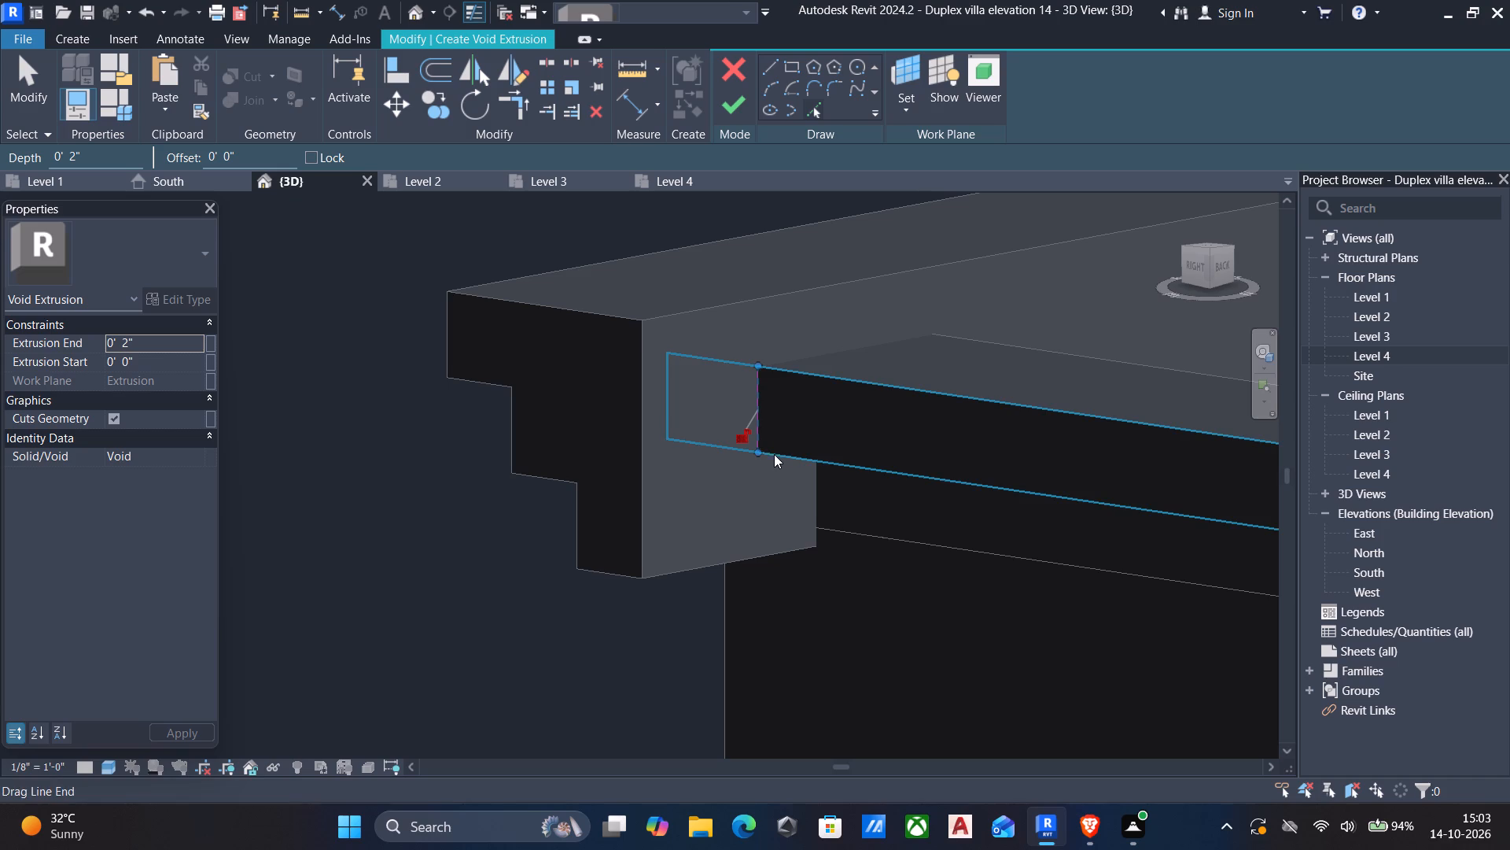
{"action": "middle_click_drag", "start_coordinate": [796, 454], "coordinate": [790, 414], "text": "shift"}
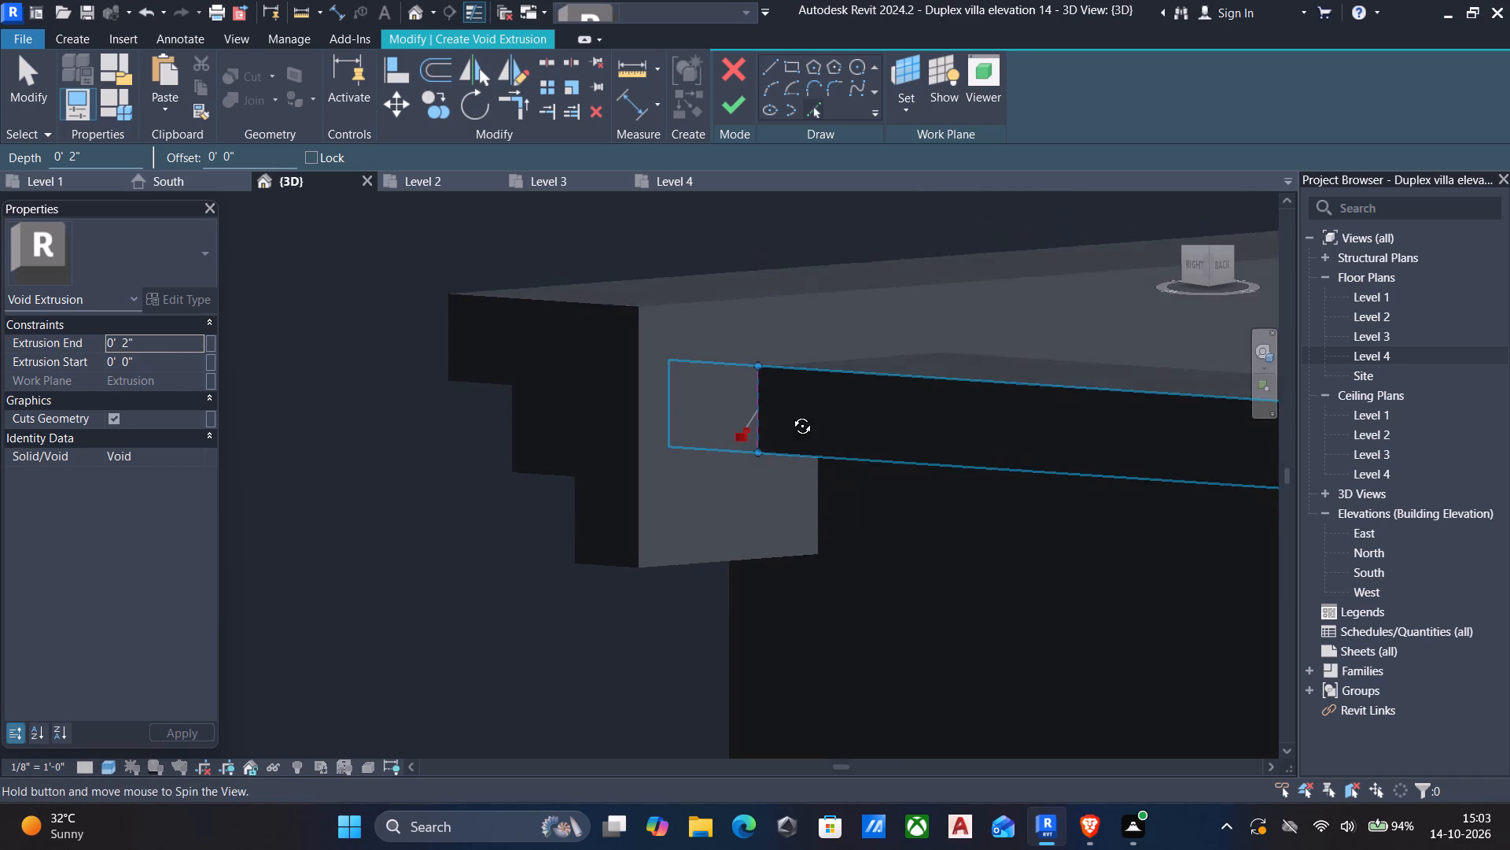
{"action": "middle_click_drag", "start_coordinate": [790, 414], "coordinate": [779, 308], "text": "shift"}
{"action": "middle_click_drag", "start_coordinate": [780, 323], "coordinate": [781, 346]}
{"action": "scroll", "coordinate": [798, 465], "scroll_direction": "up", "scroll_amount": 2}
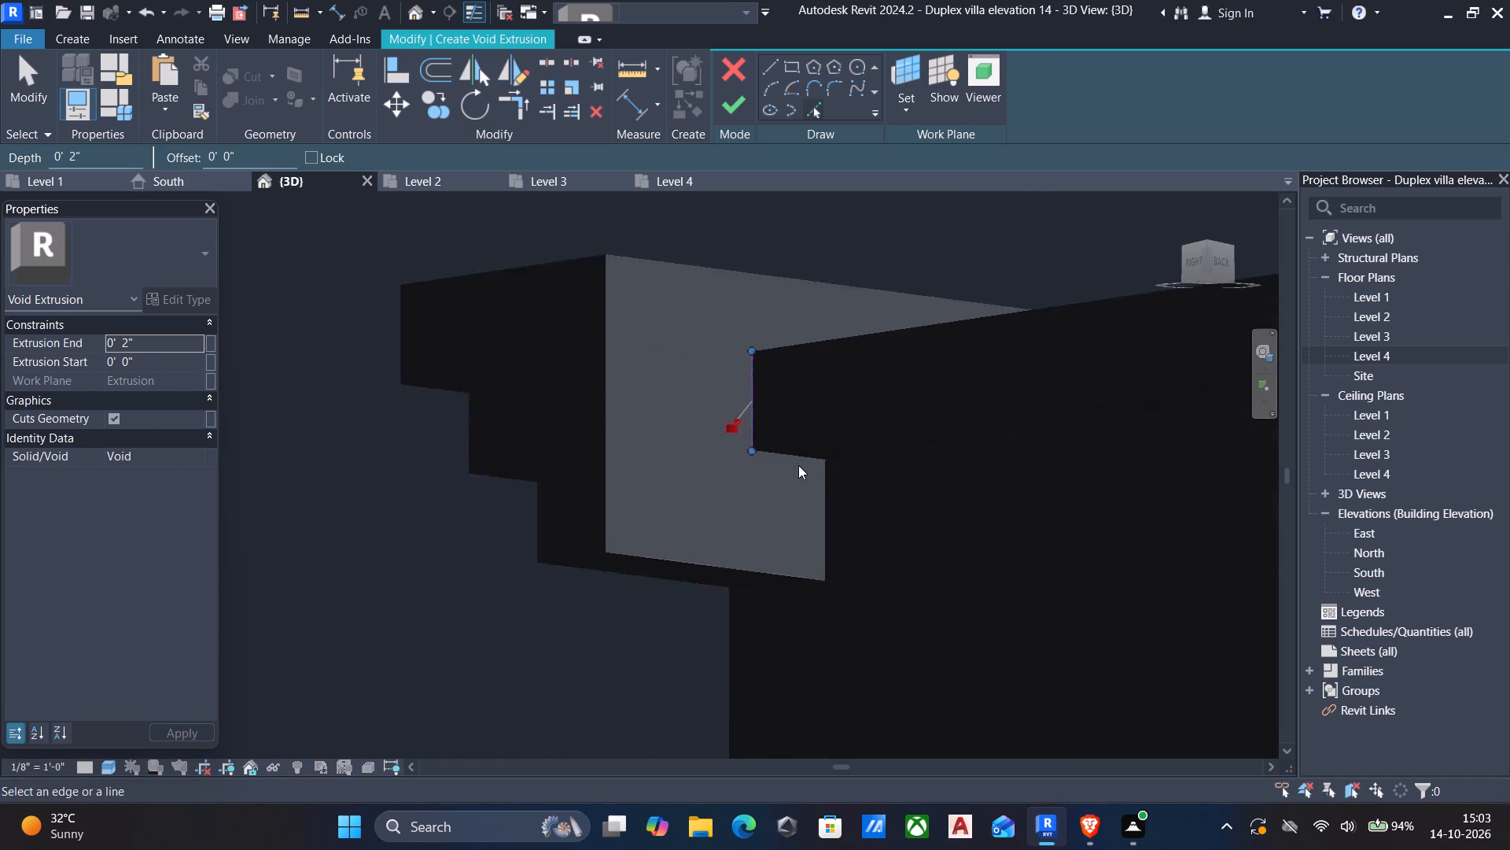
{"action": "scroll", "coordinate": [798, 465], "scroll_direction": "up", "scroll_amount": 2}
{"action": "left_click", "coordinate": [768, 445]}
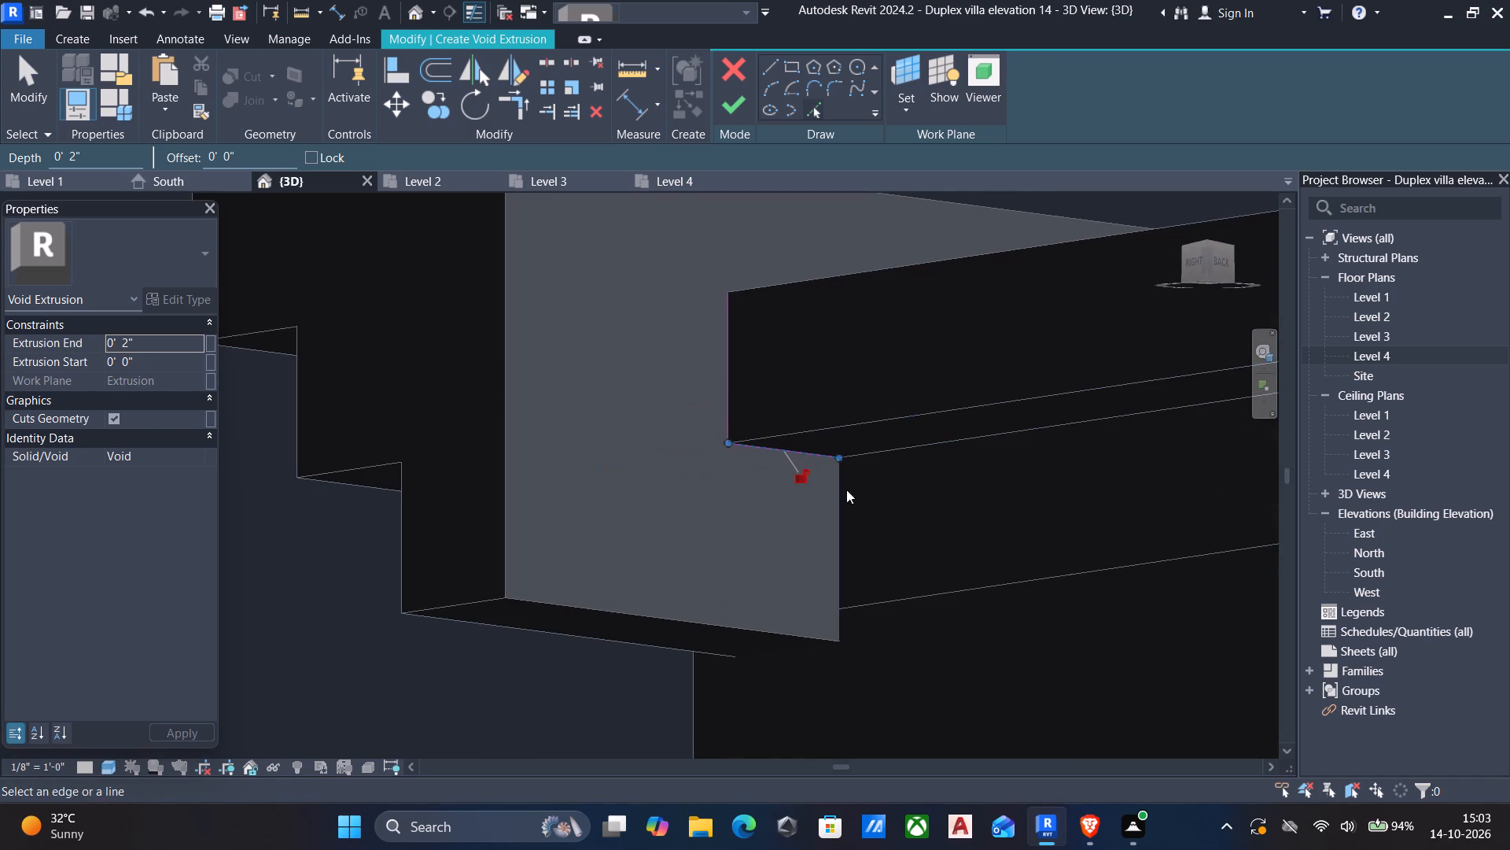
{"action": "left_click", "coordinate": [834, 524]}
{"action": "left_click", "coordinate": [845, 541]}
Draw the void profile's vertical side from the step to the front moulding's underside, plus a bottom line about 5 3/4" long from the end edge.
{"action": "left_click", "coordinate": [767, 61]}
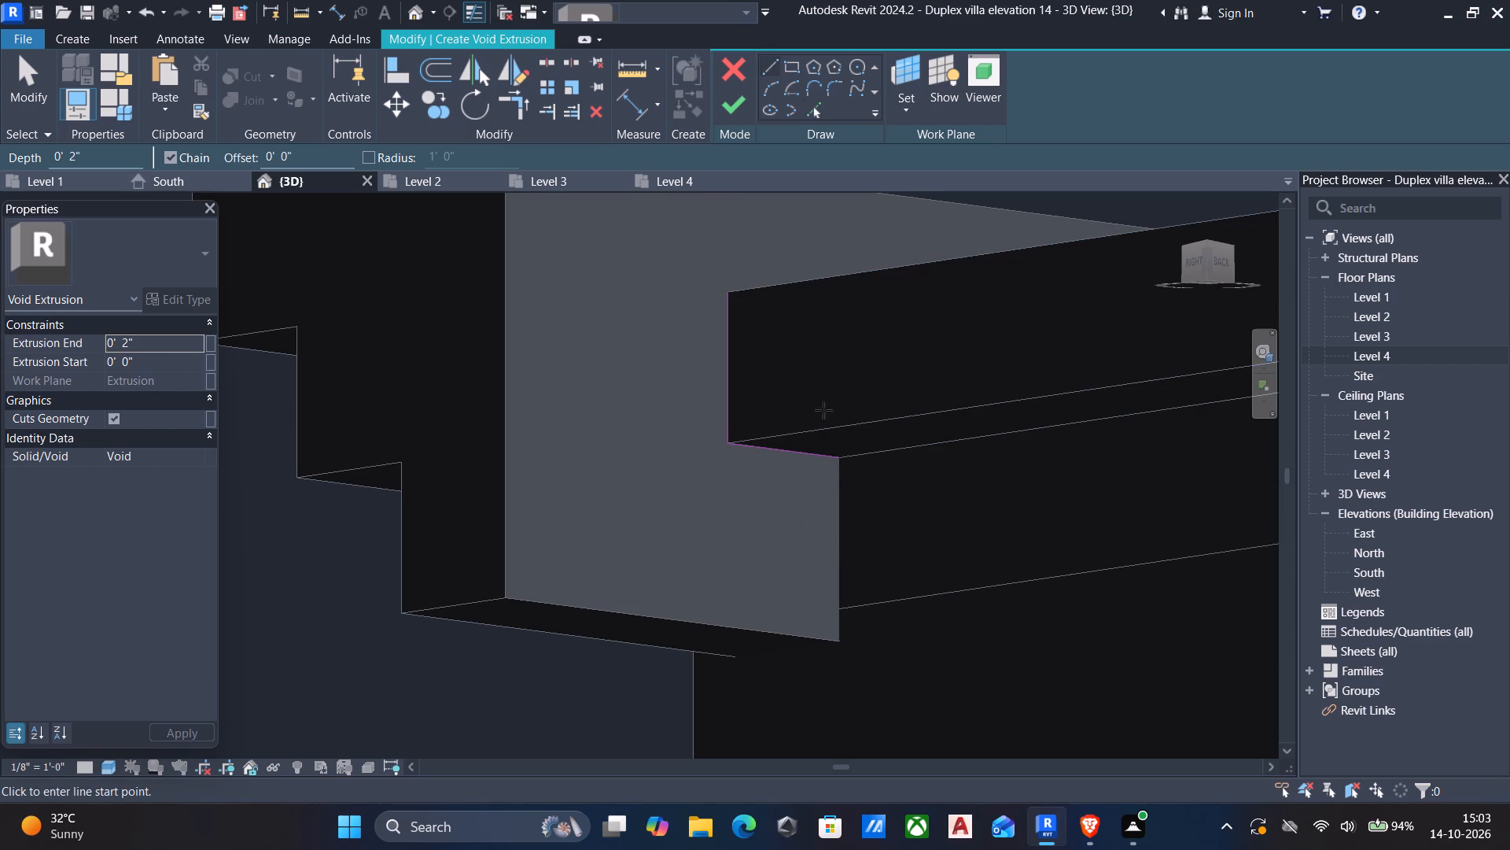
{"action": "left_click", "coordinate": [841, 458]}
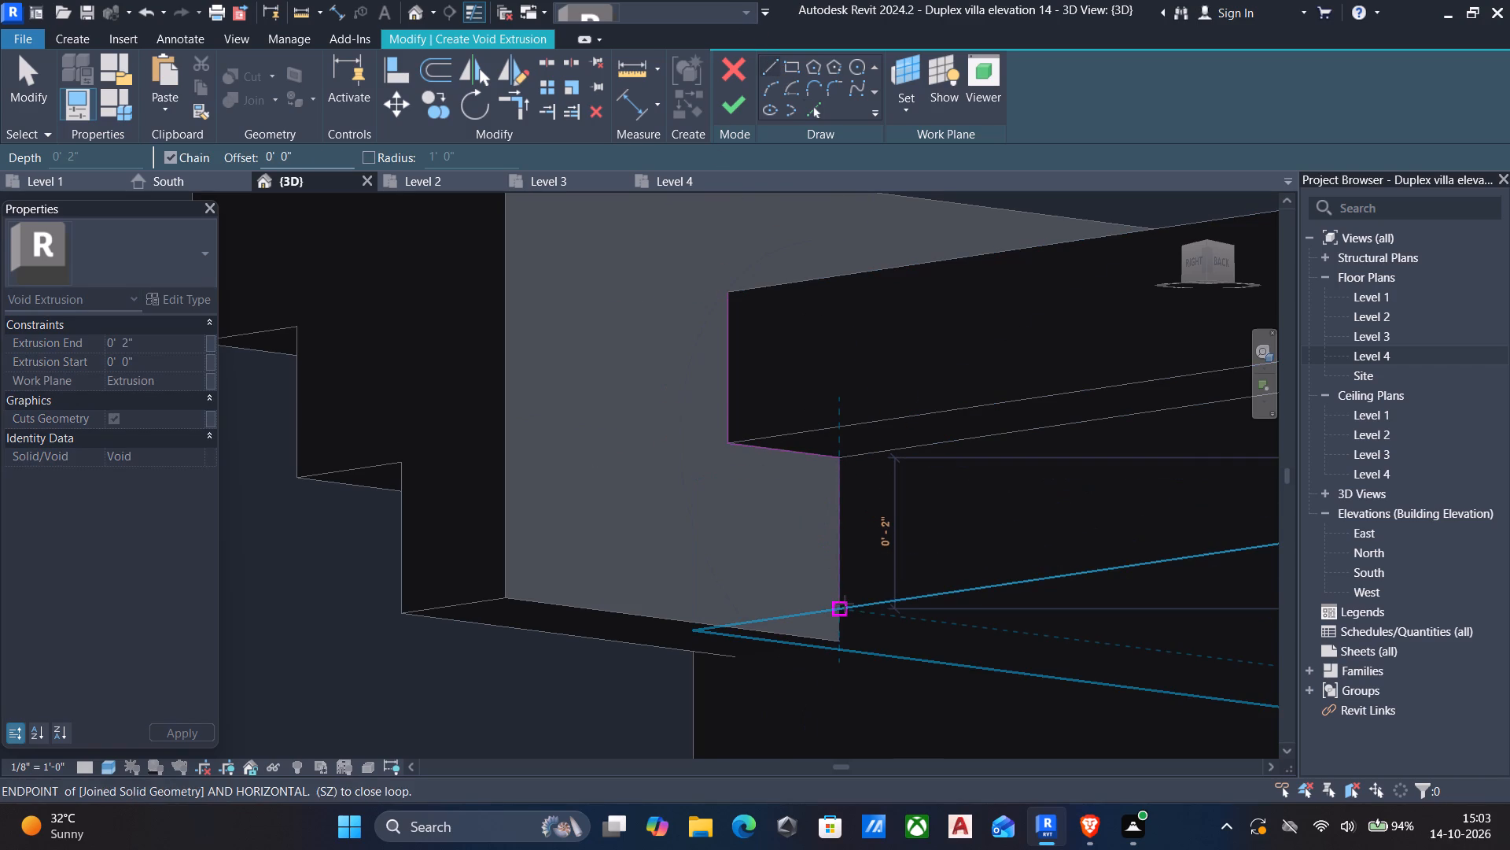
{"action": "left_click", "coordinate": [845, 604]}
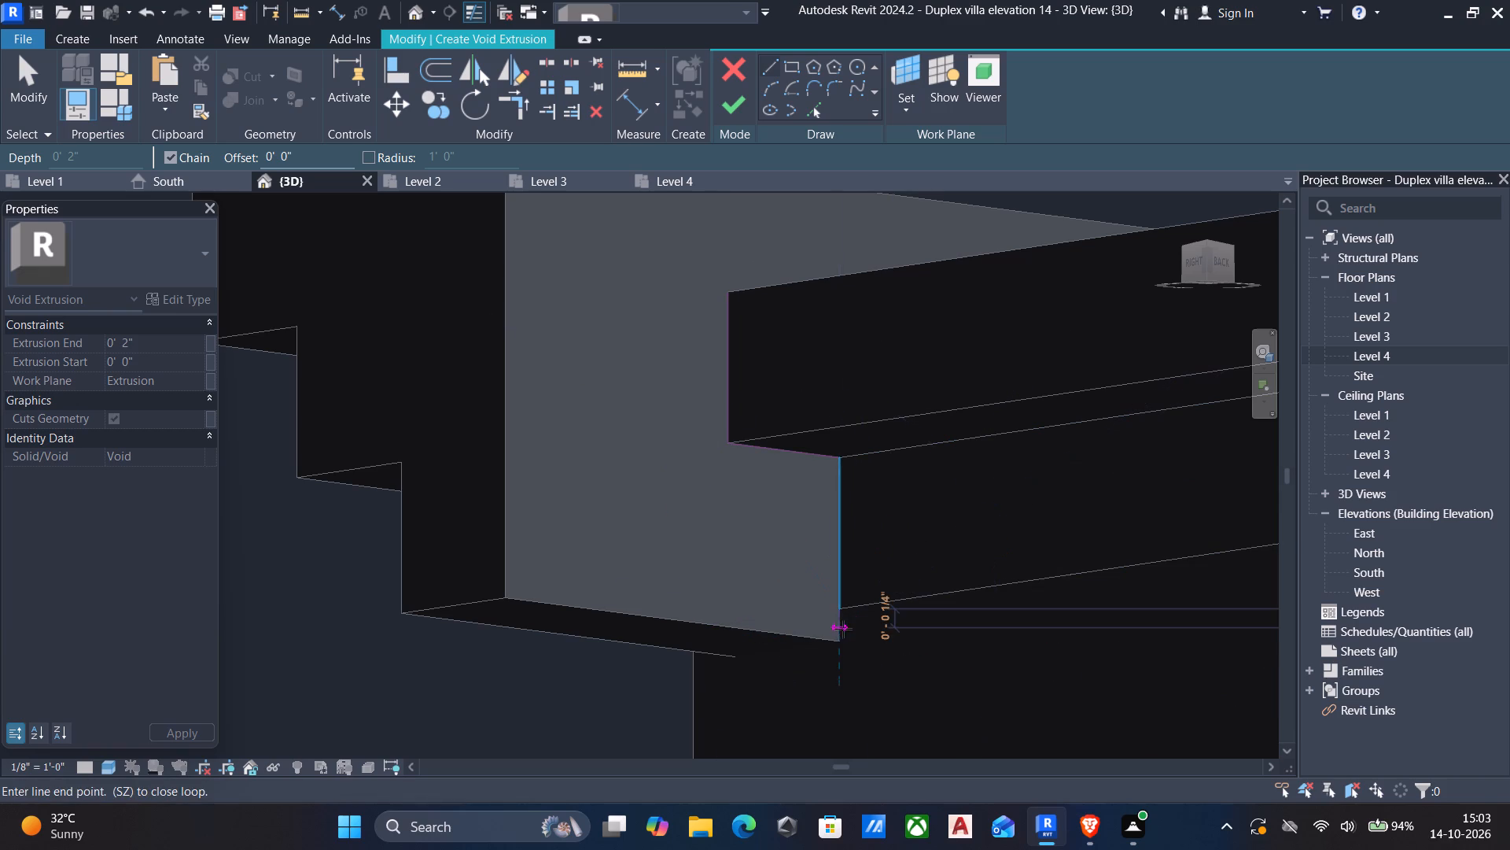
{"action": "left_click", "coordinate": [841, 637]}
{"action": "key", "text": "Escape"}
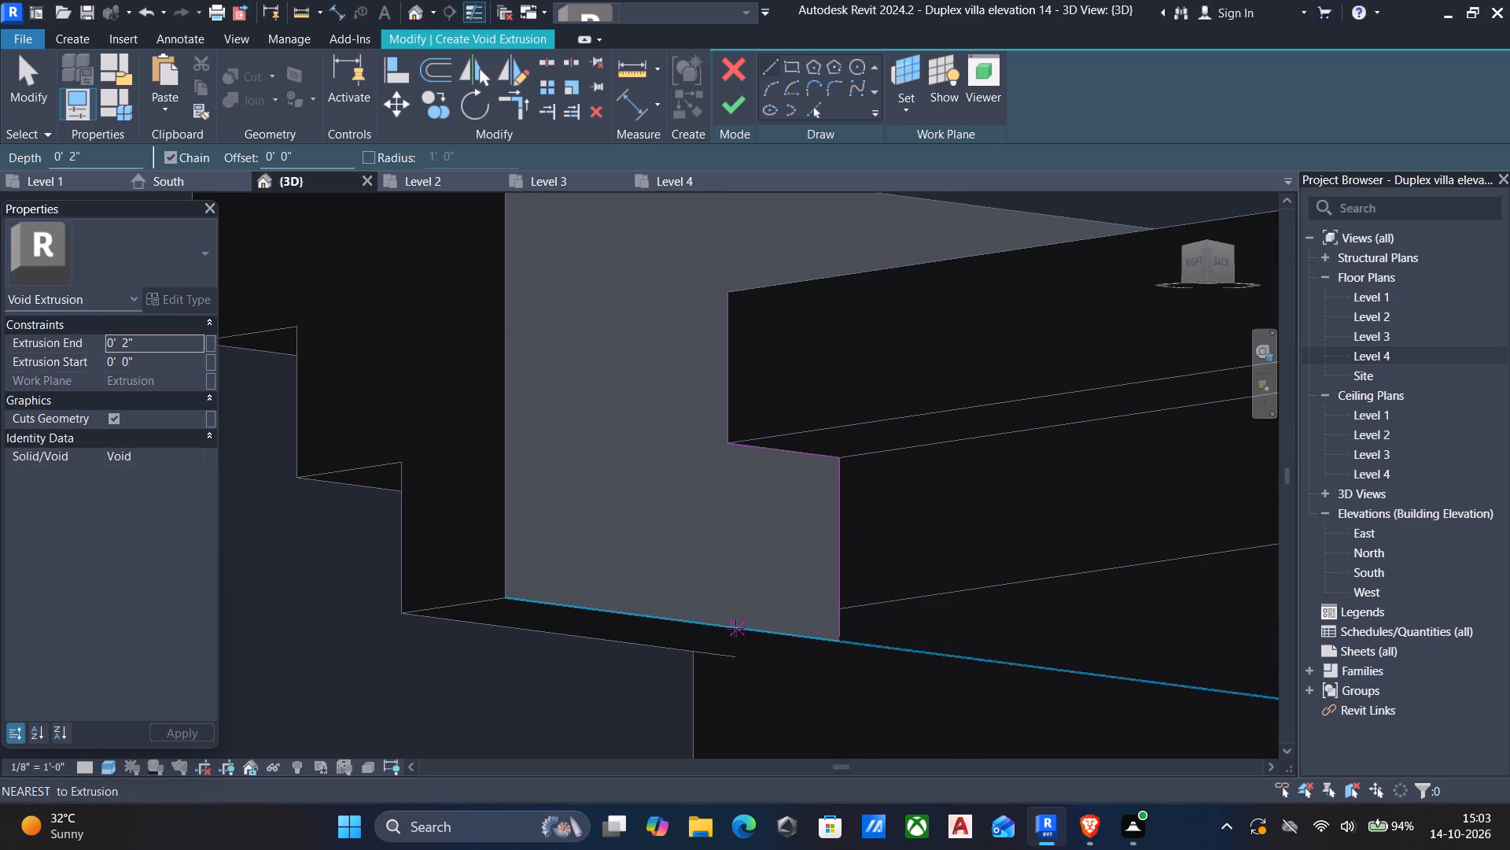
{"action": "left_click_drag", "start_coordinate": [502, 597], "coordinate": [509, 597]}
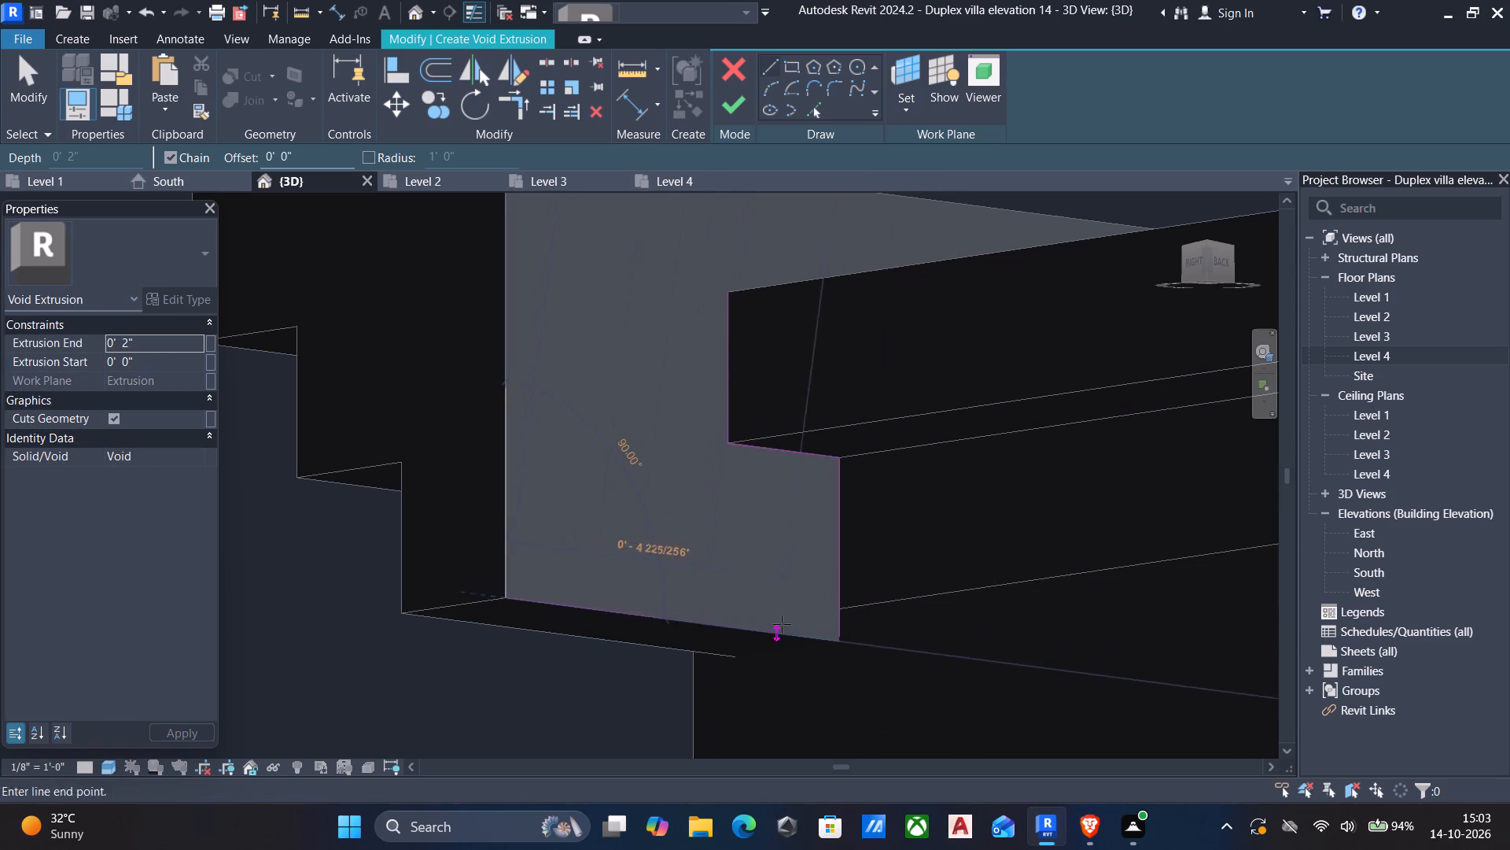
{"action": "left_click", "coordinate": [821, 640]}
{"action": "key", "text": "Escape"}
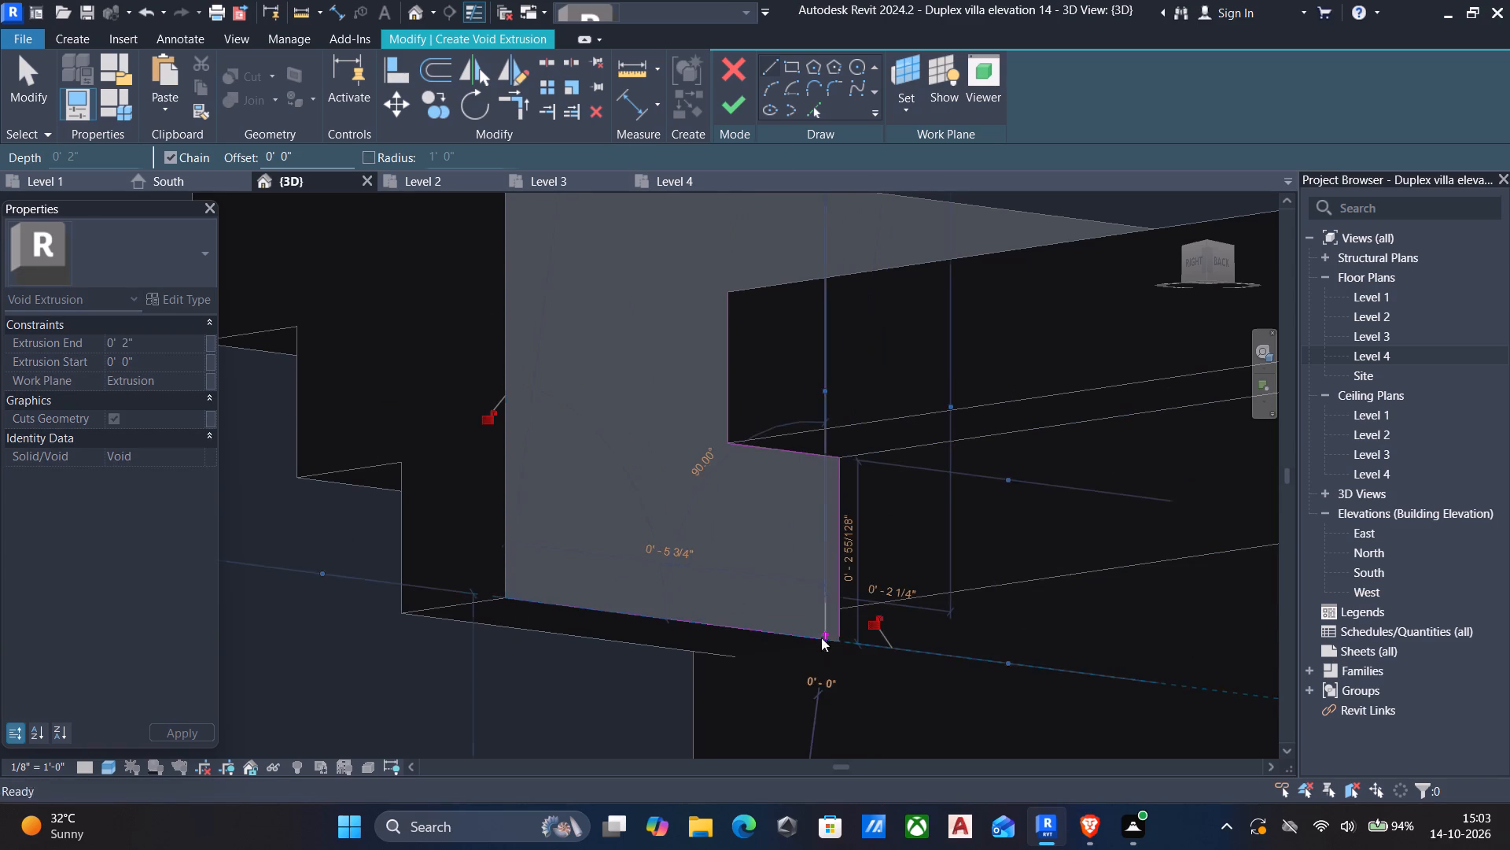
Draw a 4" top line from the side moulding's upper corner to the front moulding's end edge, and start a line down that edge.
{"action": "middle_click_drag", "start_coordinate": [593, 523], "coordinate": [592, 530]}
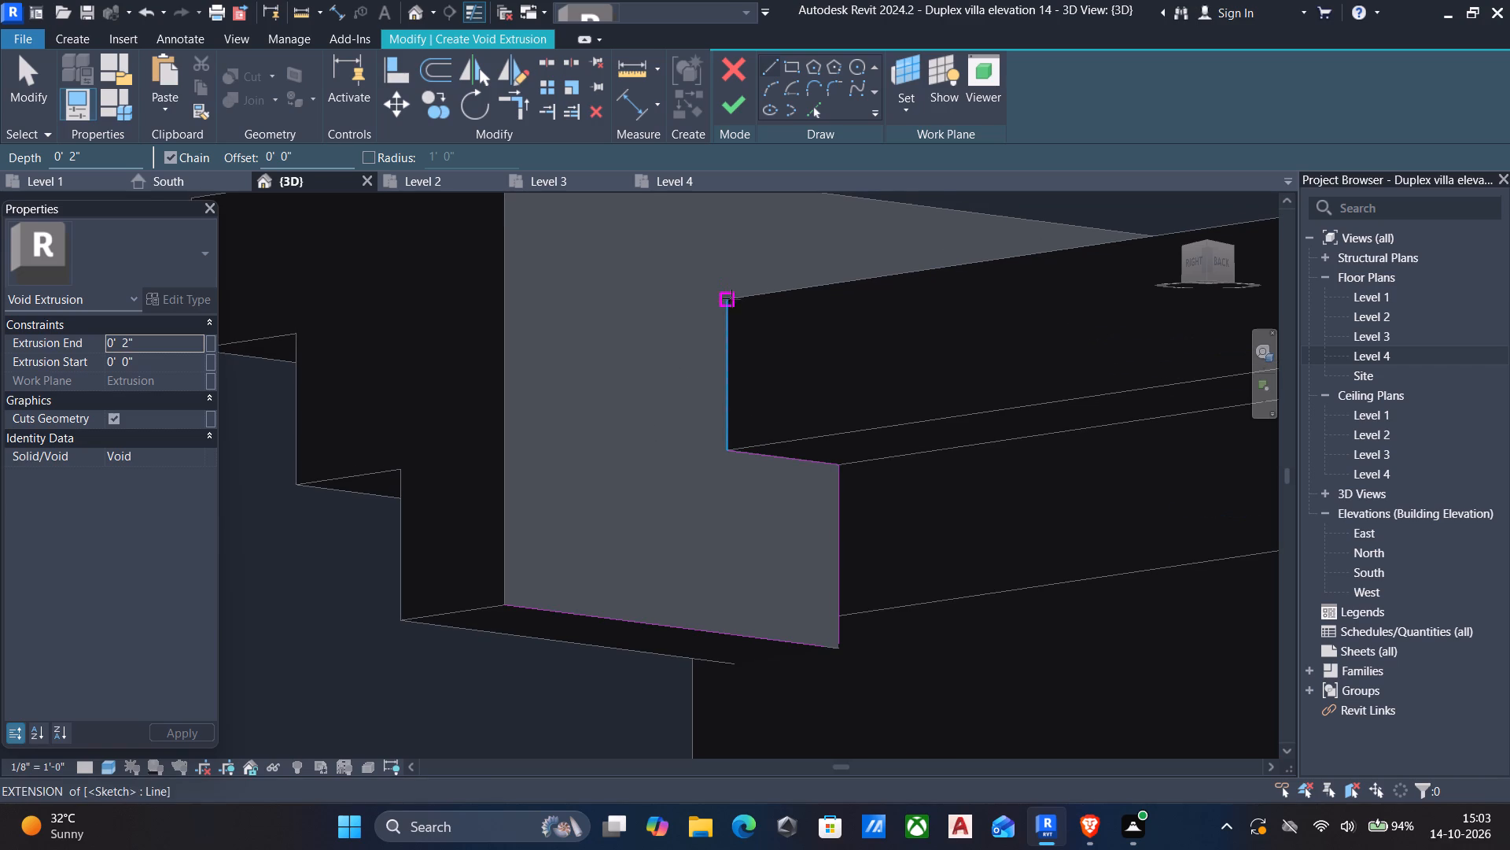
{"action": "left_click", "coordinate": [730, 303]}
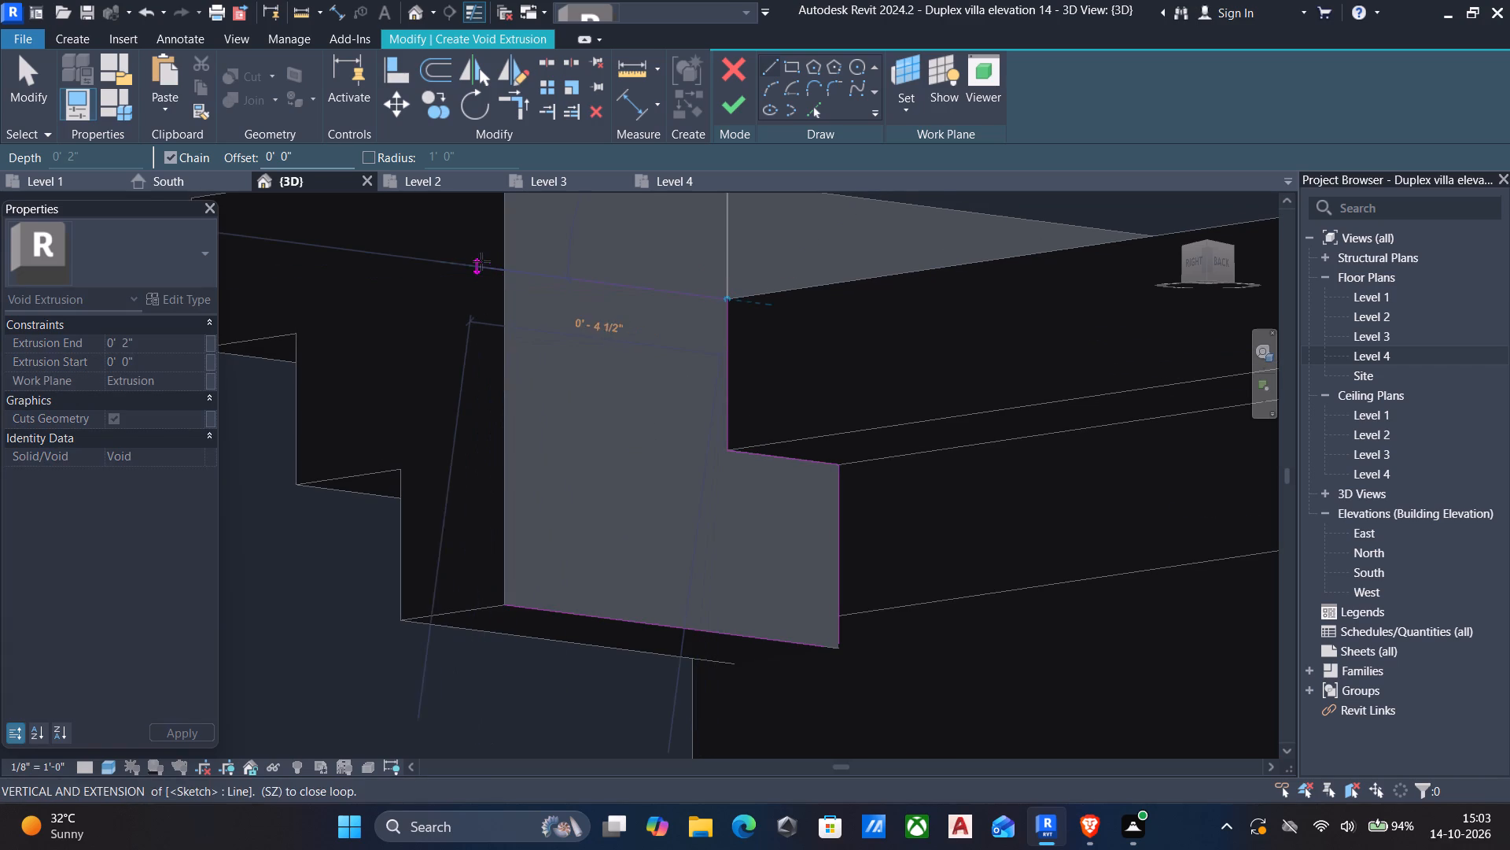
{"action": "left_click", "coordinate": [503, 264]}
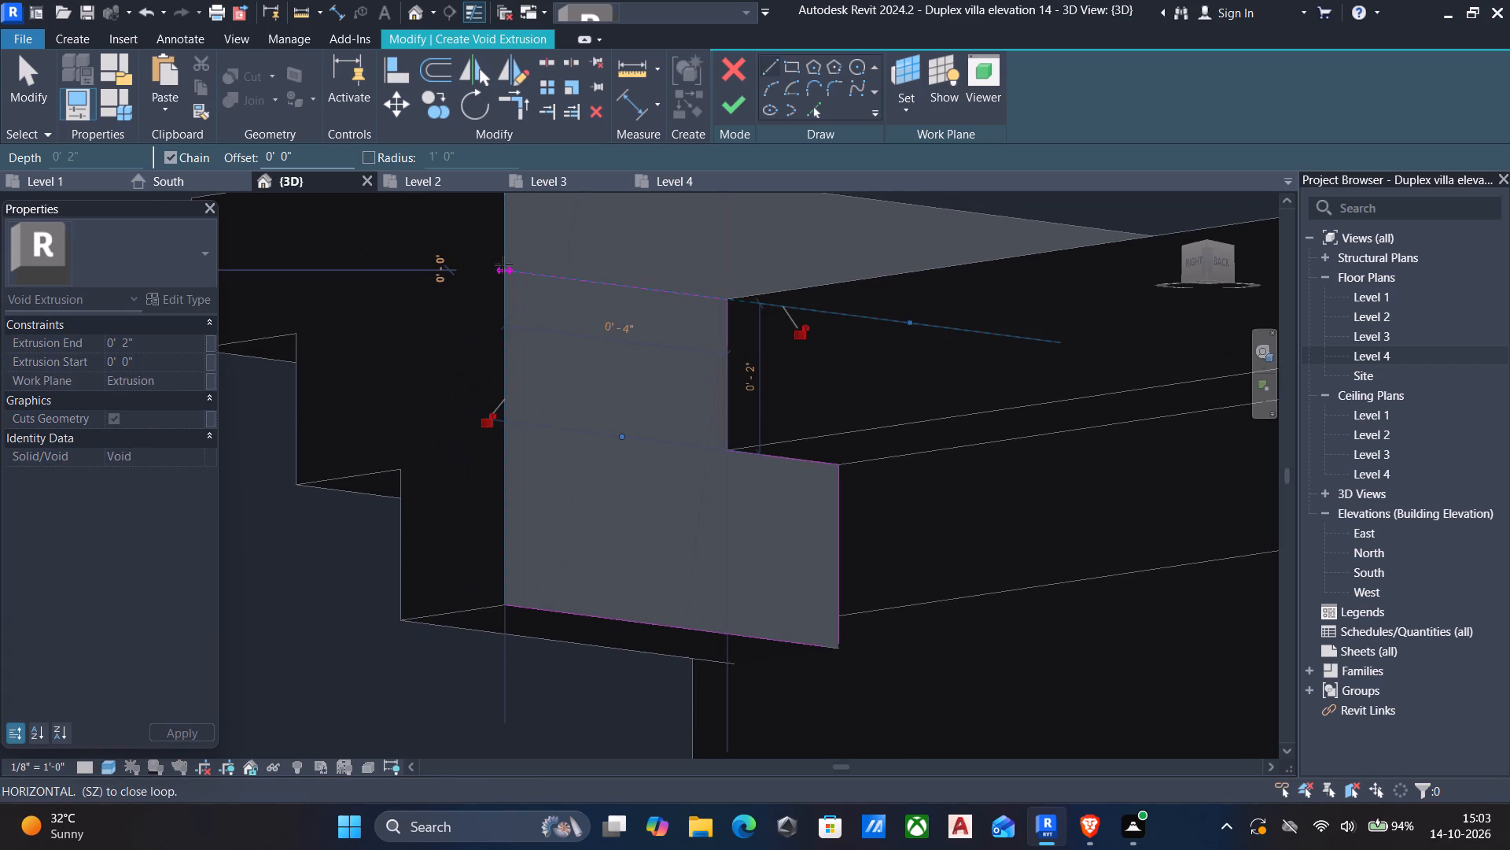
{"action": "left_click", "coordinate": [511, 347]}
{"action": "key", "text": "Escape"}
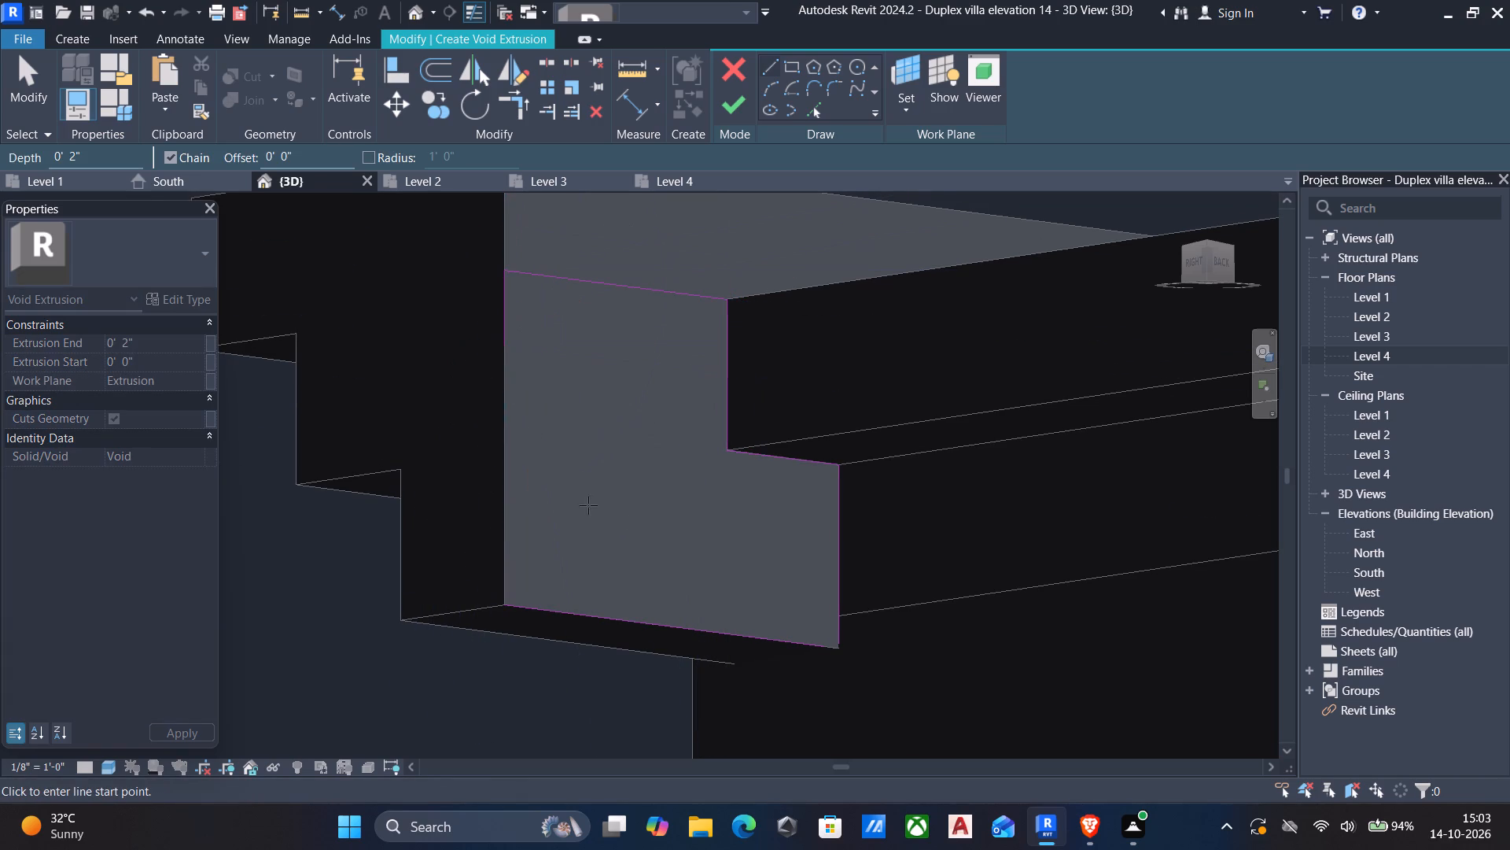
Trim the void profile's bottom line and the vertical line below the side moulding's step to a corner.
{"action": "type", "text": "tr"}
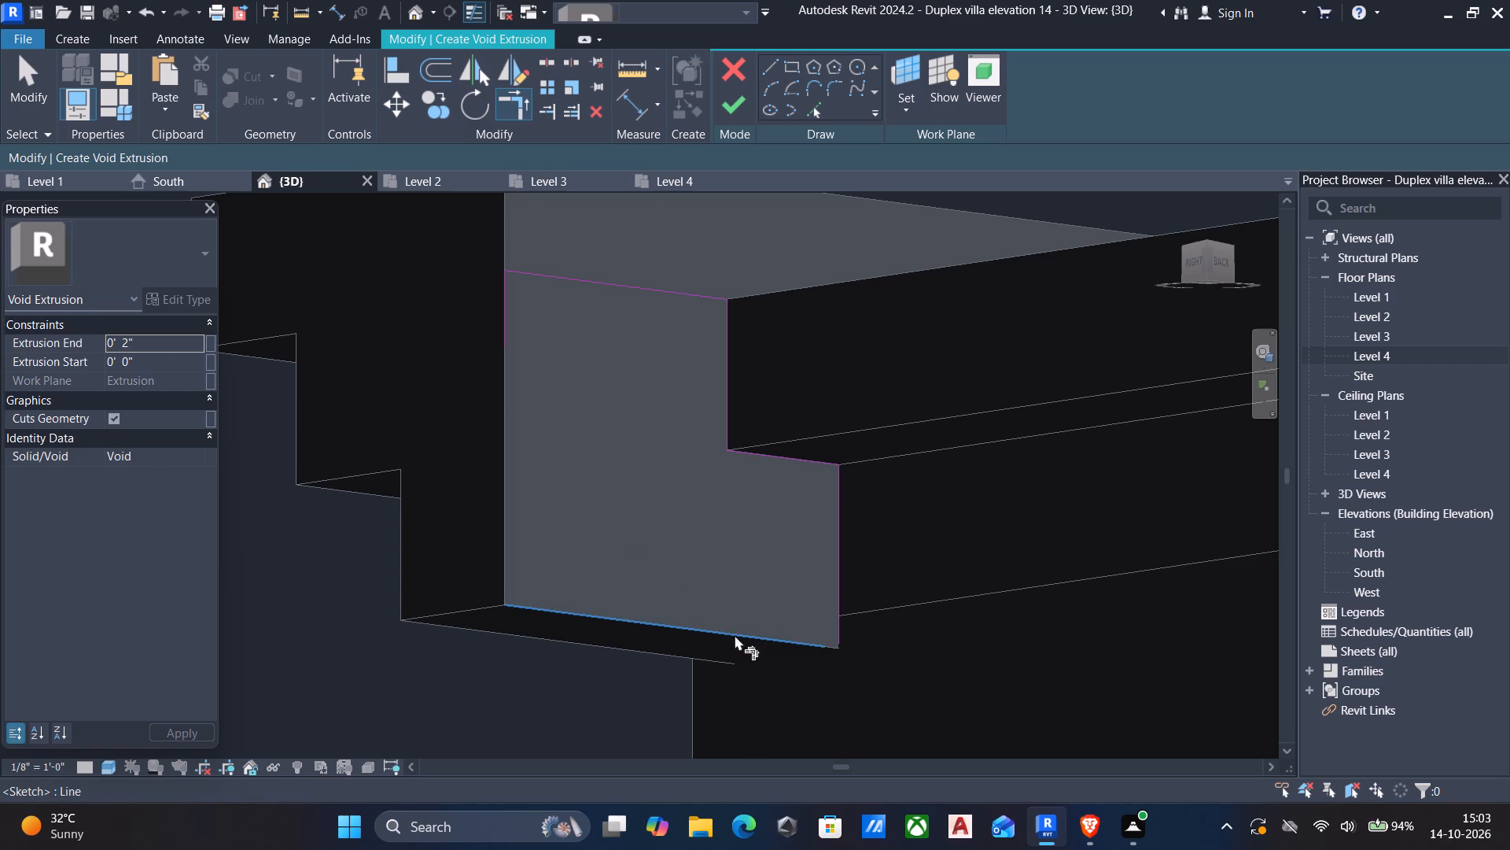
{"action": "left_click", "coordinate": [735, 635]}
{"action": "left_click", "coordinate": [845, 567]}
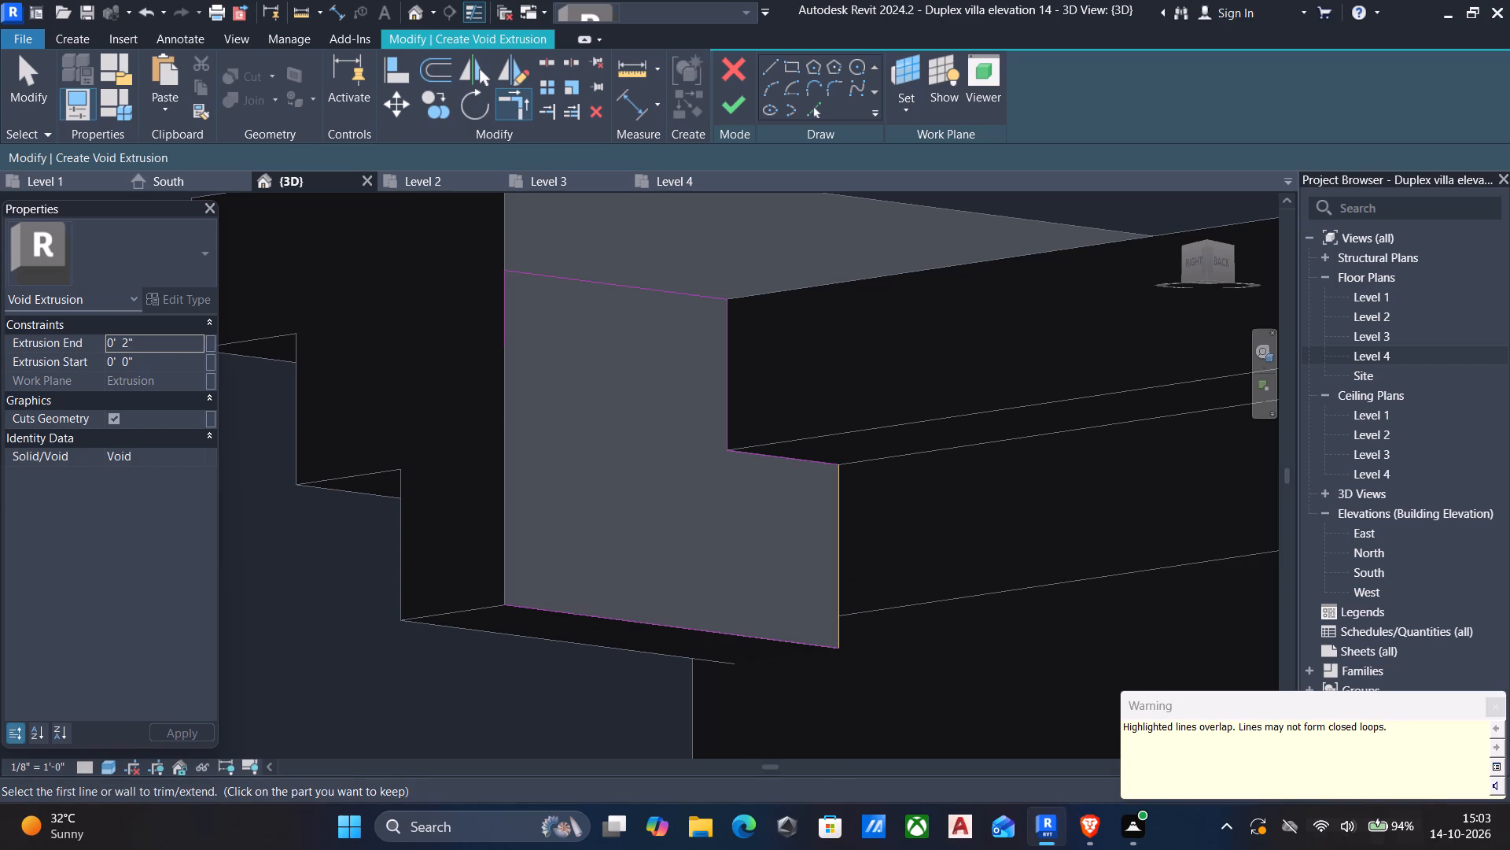
{"action": "left_click", "coordinate": [1501, 702]}
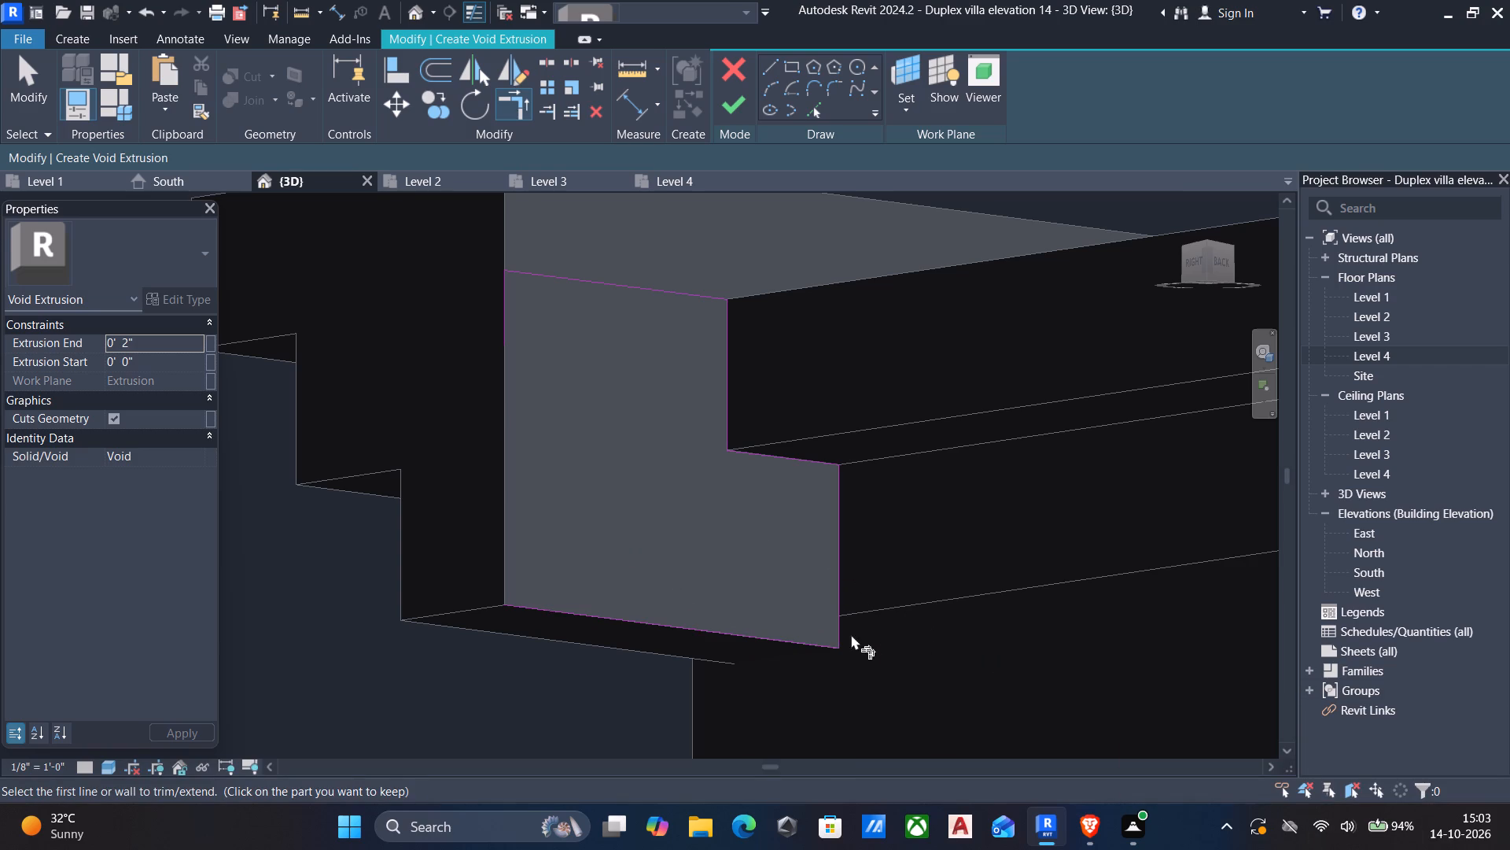
{"action": "scroll", "coordinate": [851, 634], "scroll_direction": "up", "scroll_amount": 5}
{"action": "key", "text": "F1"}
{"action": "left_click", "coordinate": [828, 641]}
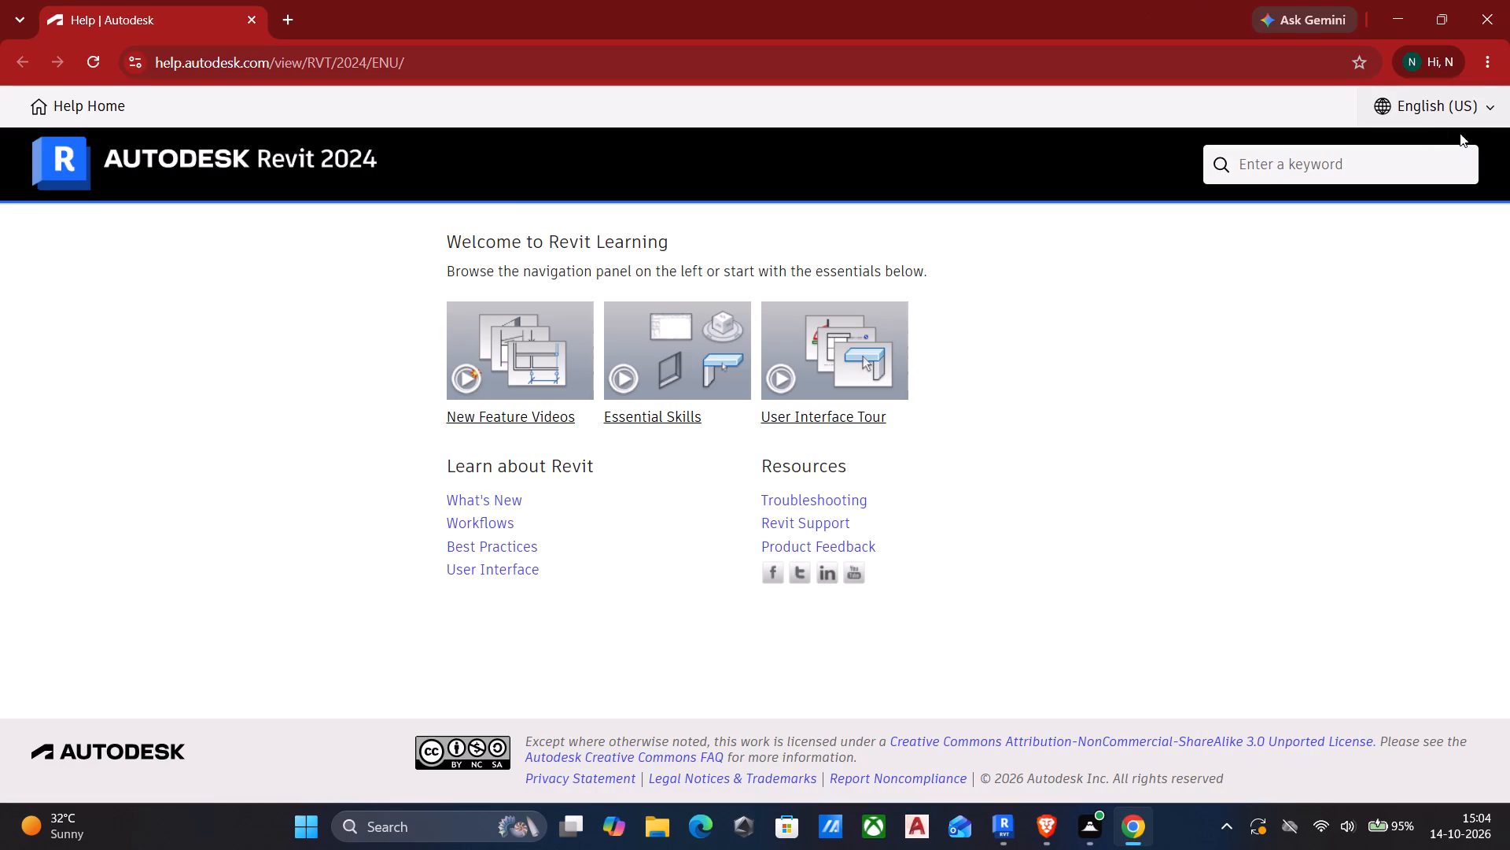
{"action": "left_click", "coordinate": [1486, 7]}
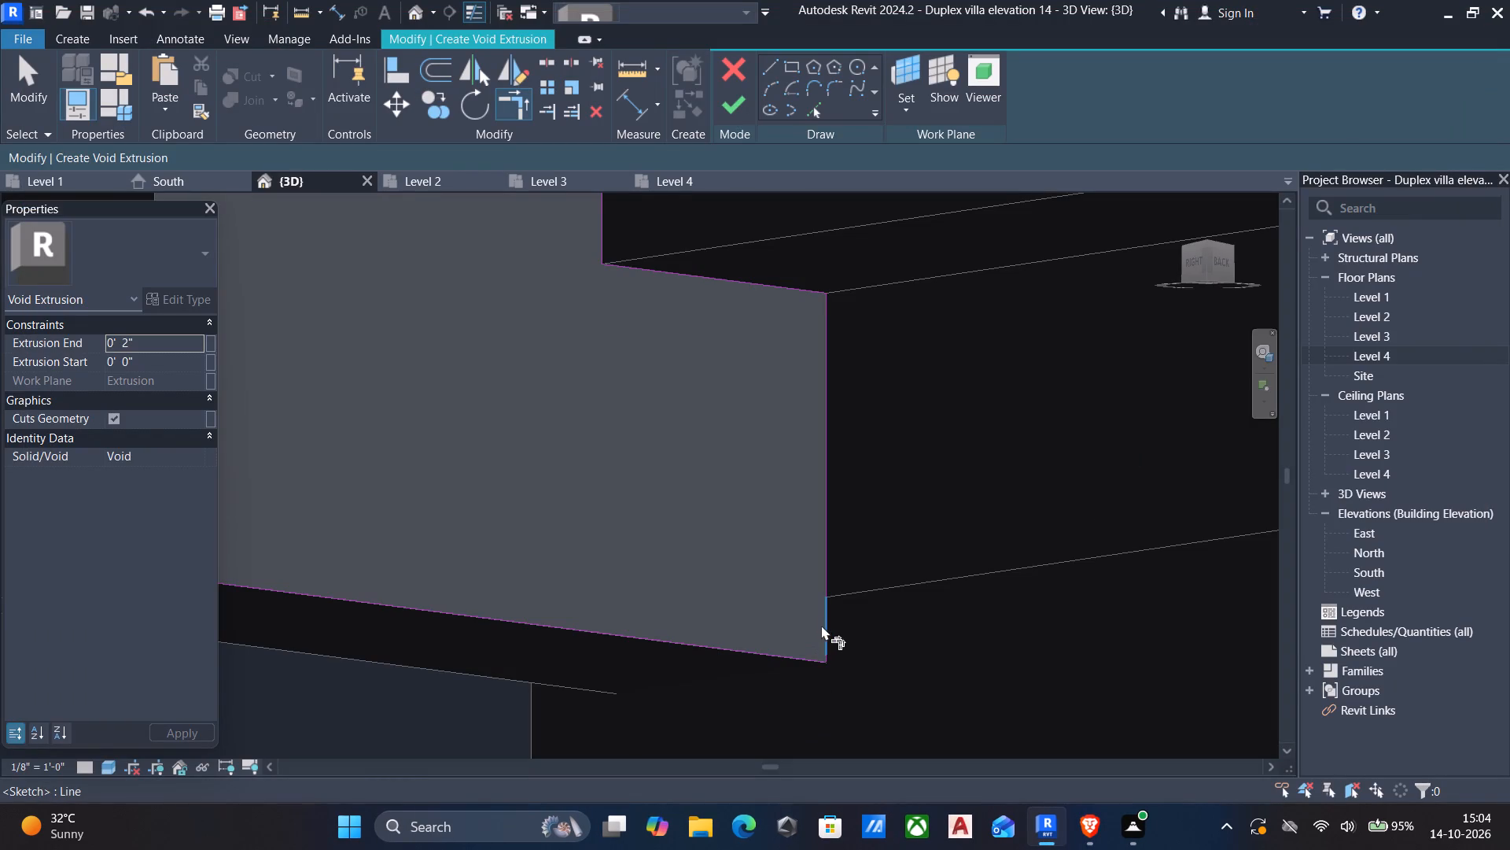
Try to delete the short lower vertical segment, and trim the bottom line to it at the corner below the side moulding.
{"action": "left_click", "coordinate": [823, 625]}
{"action": "key", "text": "Pause"}
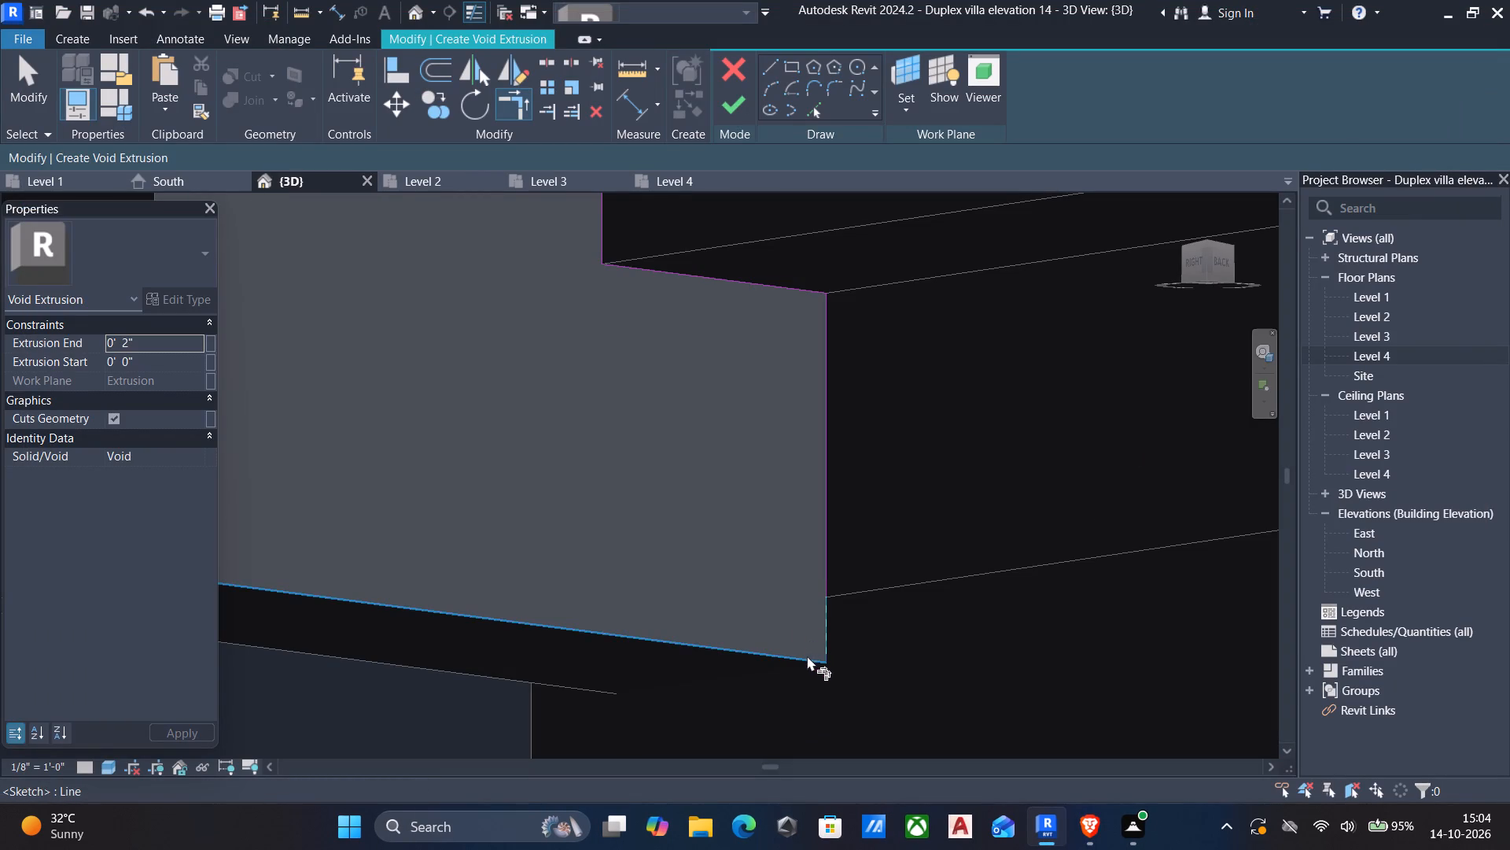
{"action": "key", "text": "Delete"}
{"action": "type", "text": "tr"}
{"action": "left_click", "coordinate": [736, 652]}
{"action": "left_click", "coordinate": [829, 619]}
Trim the bottom line and the vertical line on the front moulding's end edge to a corner, and try to finish the sketch.
{"action": "scroll", "coordinate": [731, 629], "scroll_direction": "down", "scroll_amount": 2}
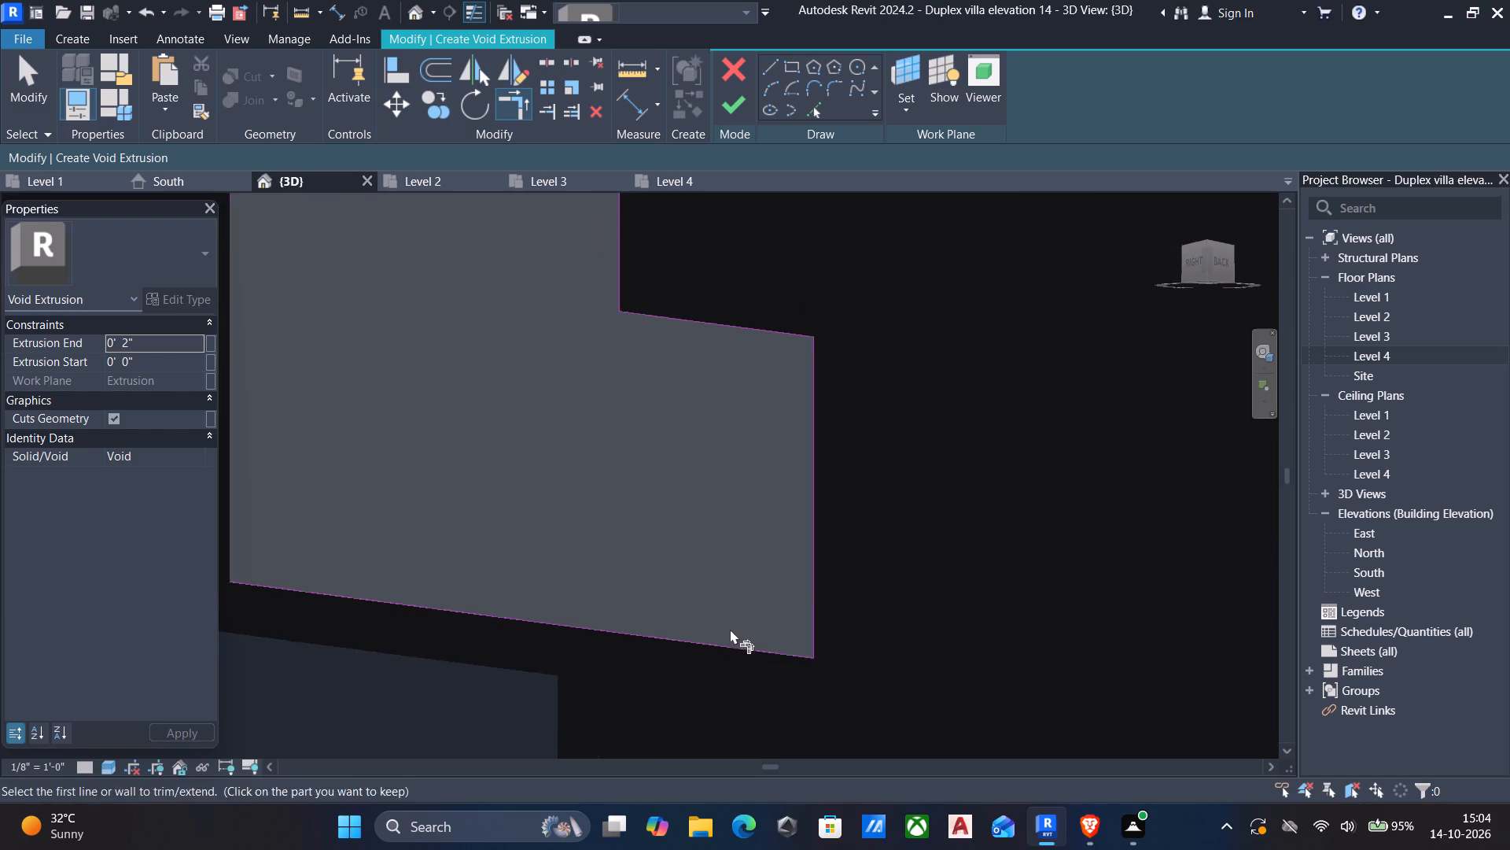
{"action": "scroll", "coordinate": [730, 629], "scroll_direction": "down", "scroll_amount": 5}
{"action": "left_click", "coordinate": [569, 609]}
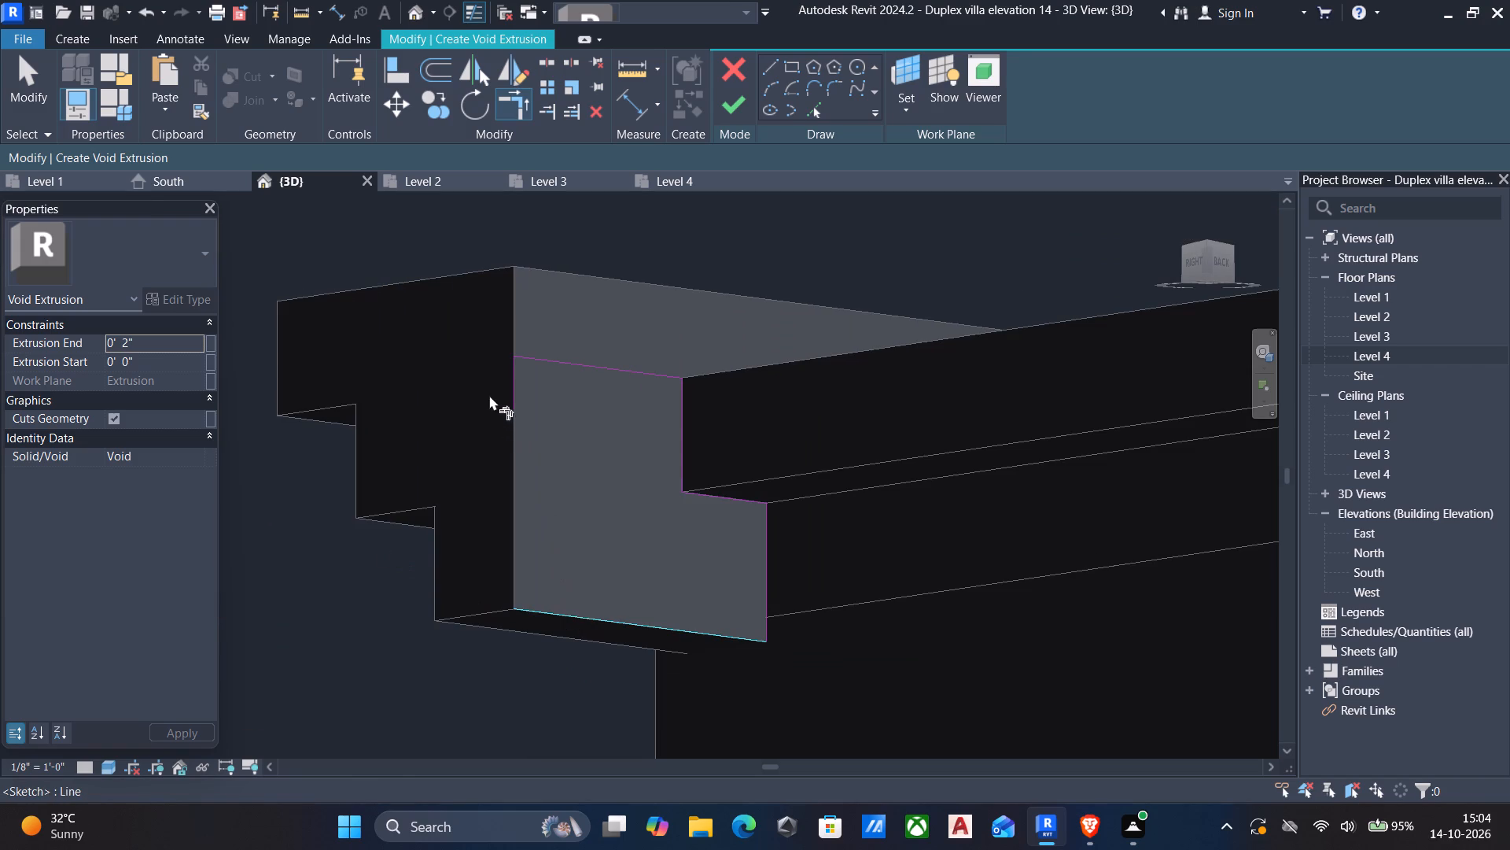
{"action": "left_click", "coordinate": [510, 394]}
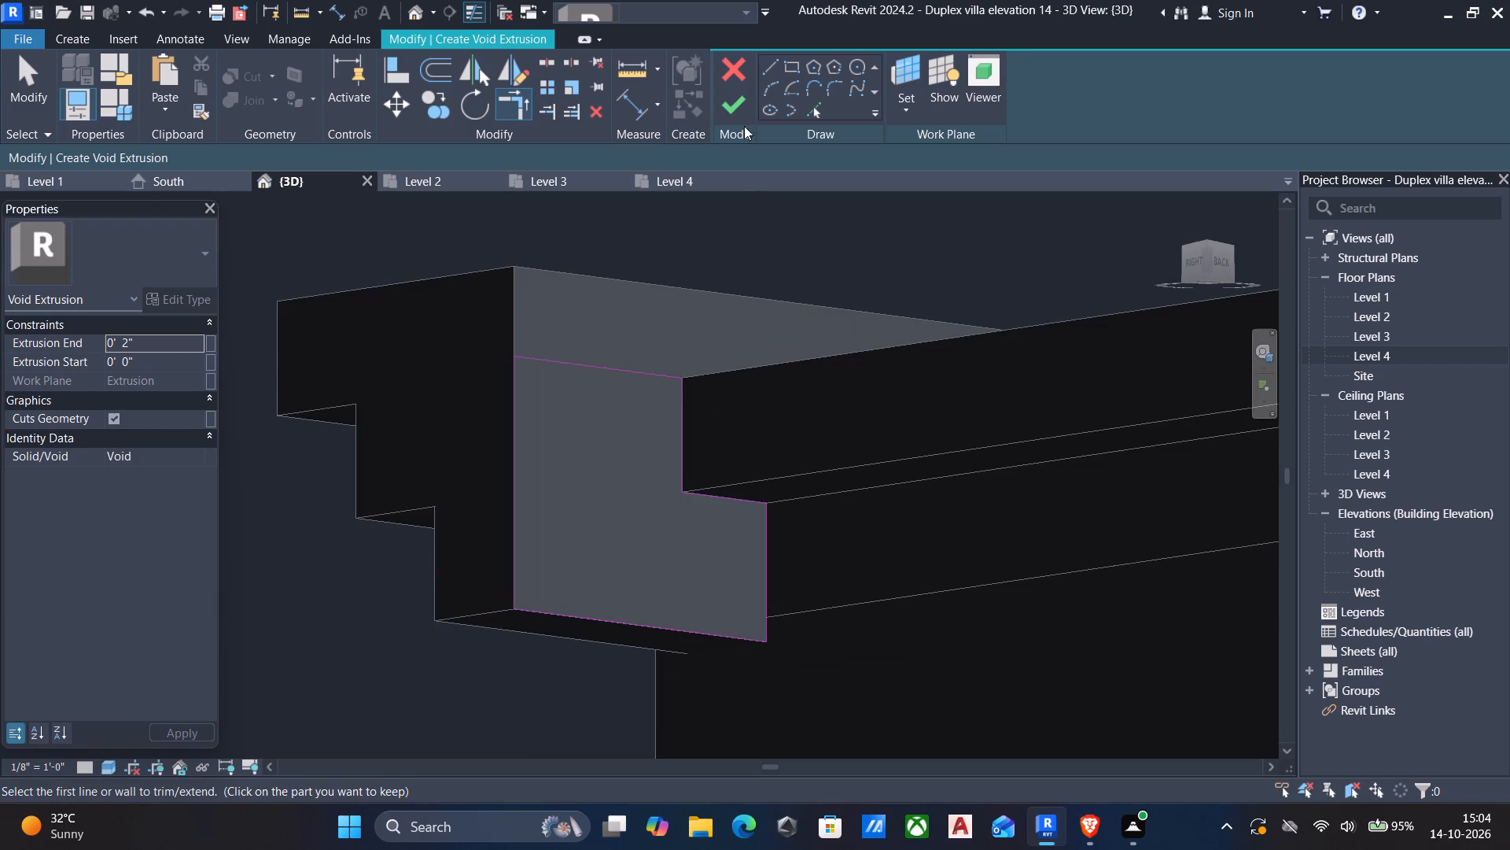
{"action": "left_click", "coordinate": [735, 107]}
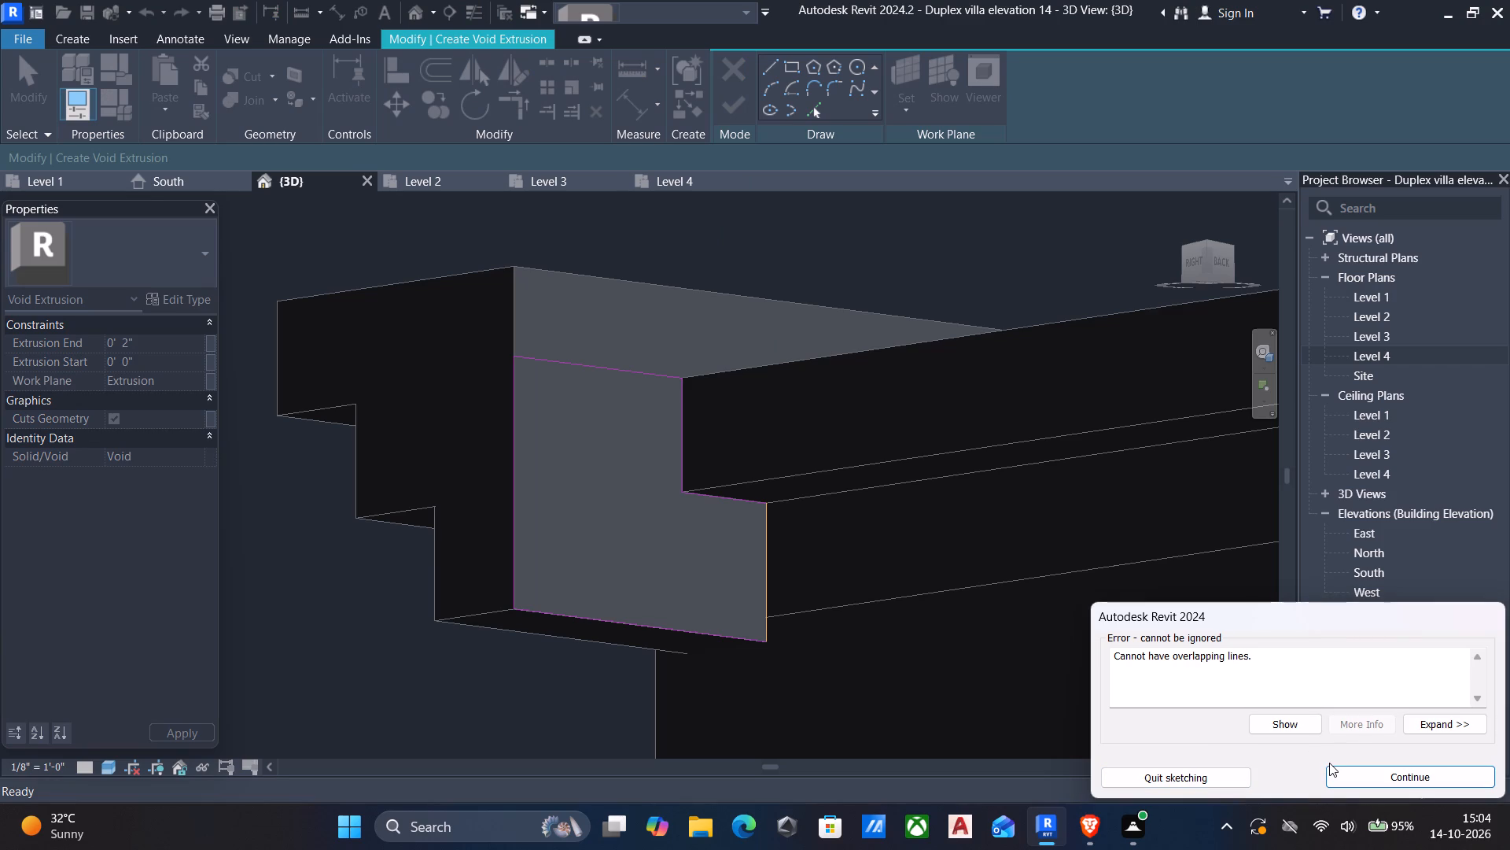
{"action": "left_click", "coordinate": [1377, 775]}
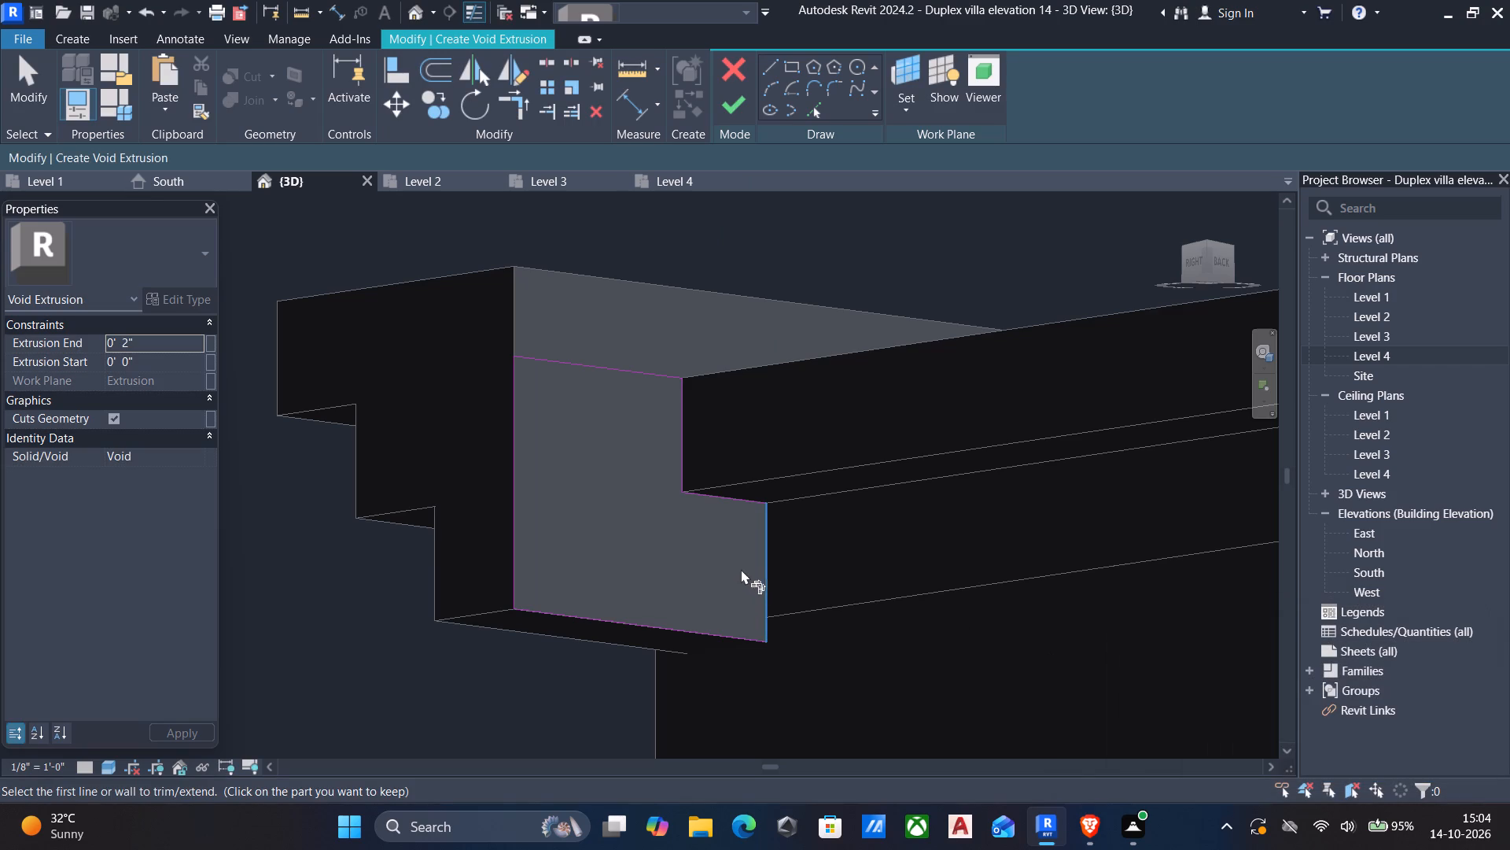
Delete the long overlapping vertical line below the side moulding's step from the void sketch.
{"action": "key", "text": "Escape"}
{"action": "left_click", "coordinate": [770, 566]}
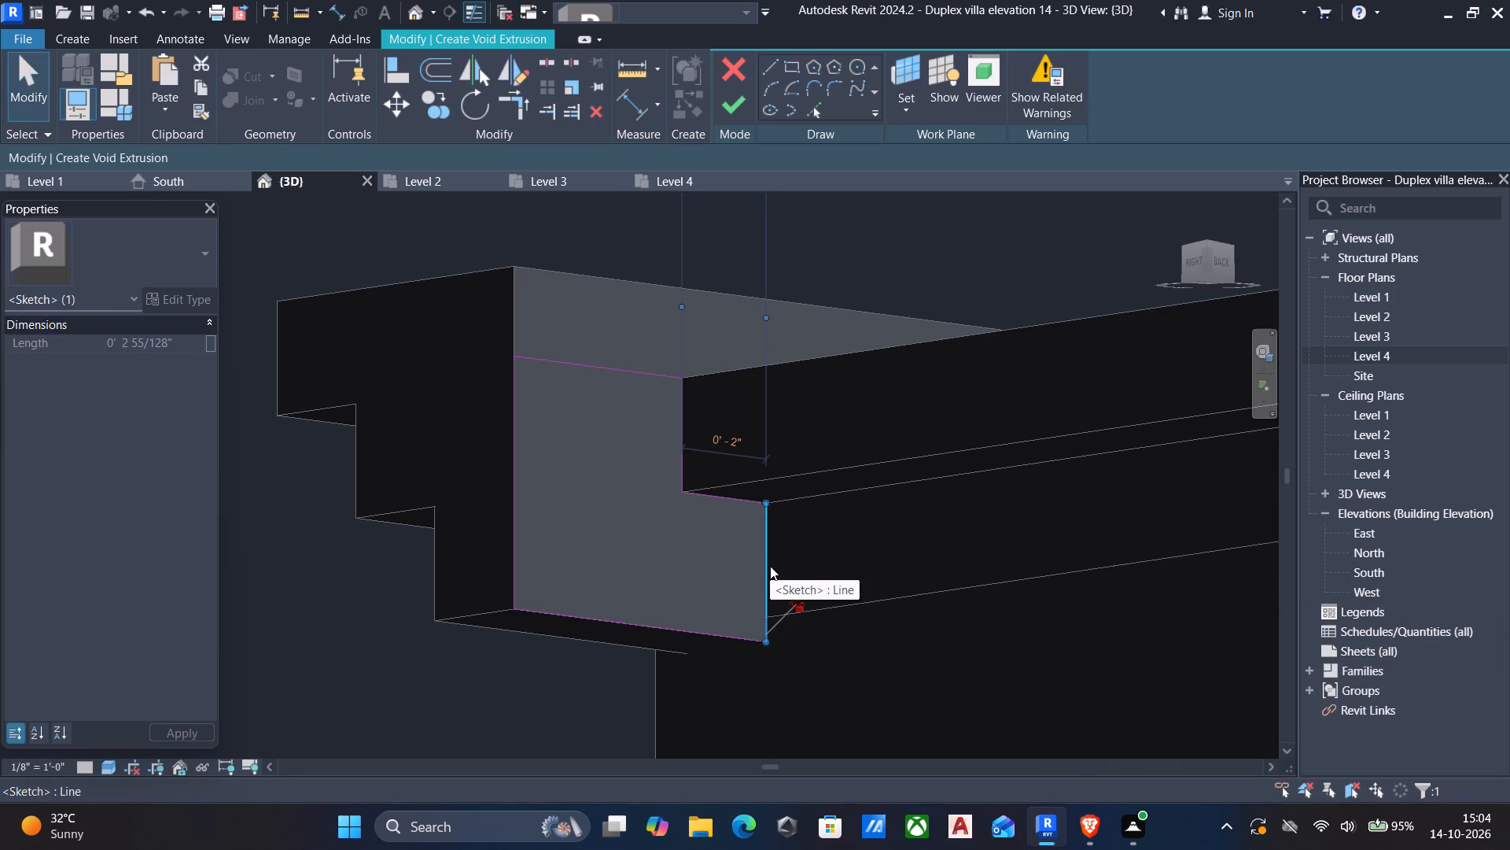
{"action": "key", "text": "Delete"}
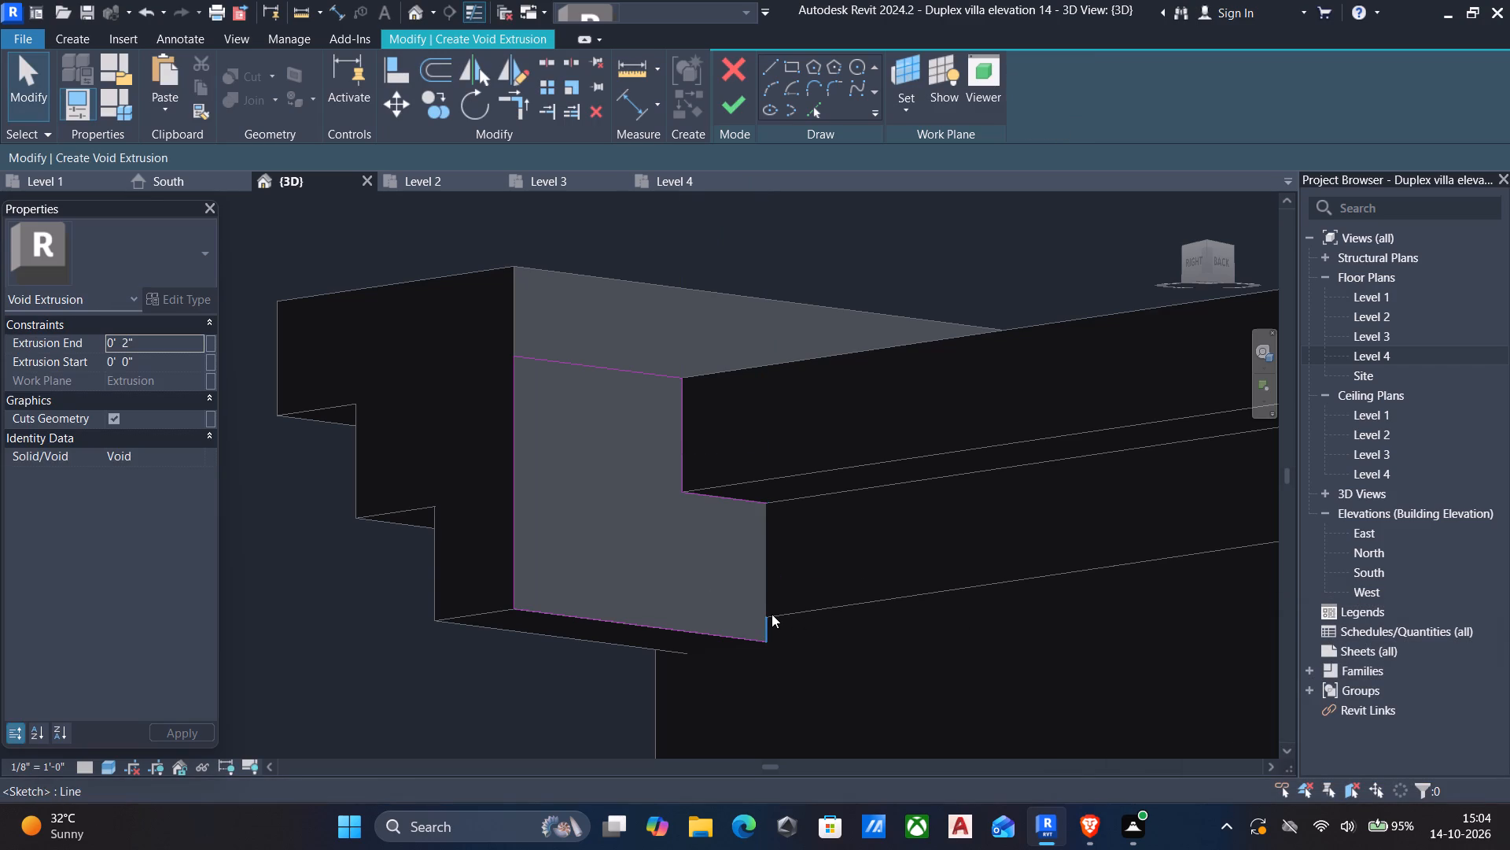
Trim the short lower vertical segment and the side moulding's step line to a corner, and finish the void extrusion's sketch.
{"action": "type", "text": "tr"}
{"action": "left_click", "coordinate": [765, 627]}
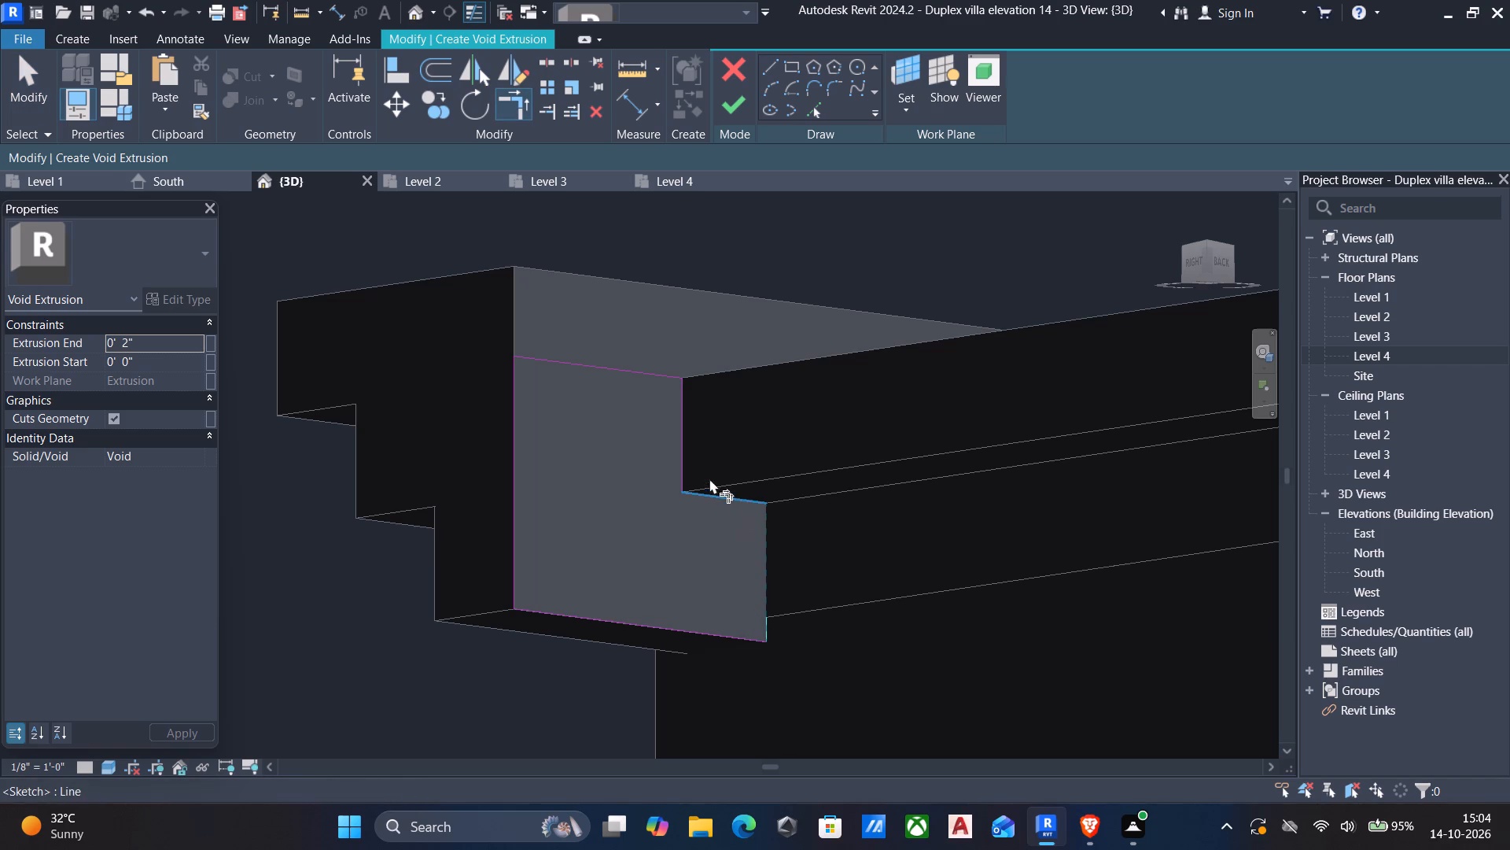
{"action": "left_click", "coordinate": [737, 499]}
{"action": "left_click", "coordinate": [742, 99]}
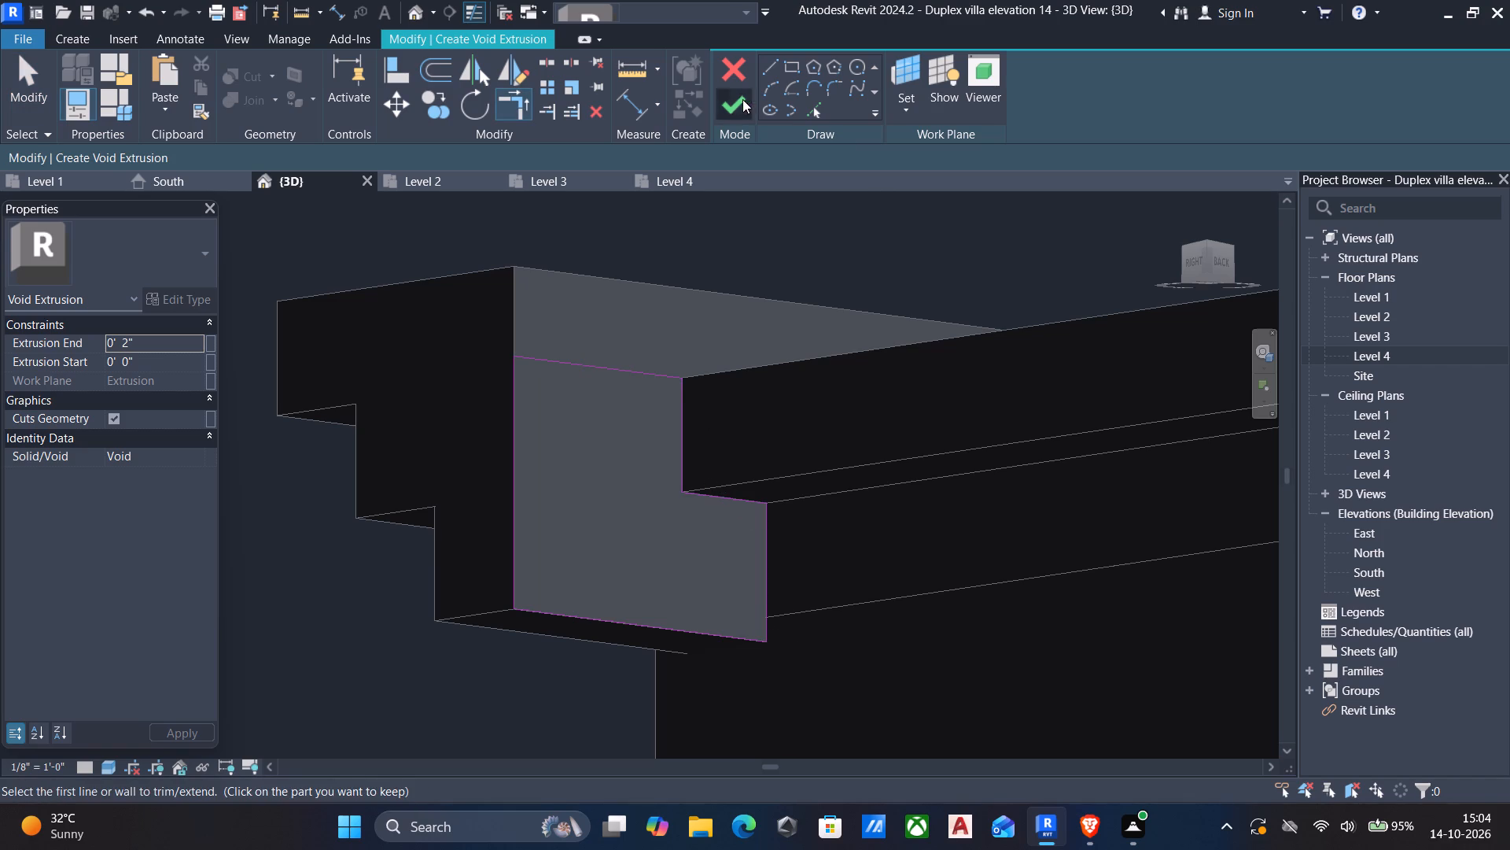
Stretch the void extrusion outward past the end of the upper front moulding to a depth of 0' 11 11/64", and raise its top.
{"action": "scroll", "coordinate": [730, 497], "scroll_direction": "down", "scroll_amount": 4}
{"action": "middle_click_drag", "start_coordinate": [730, 500], "coordinate": [736, 533], "text": "shift"}
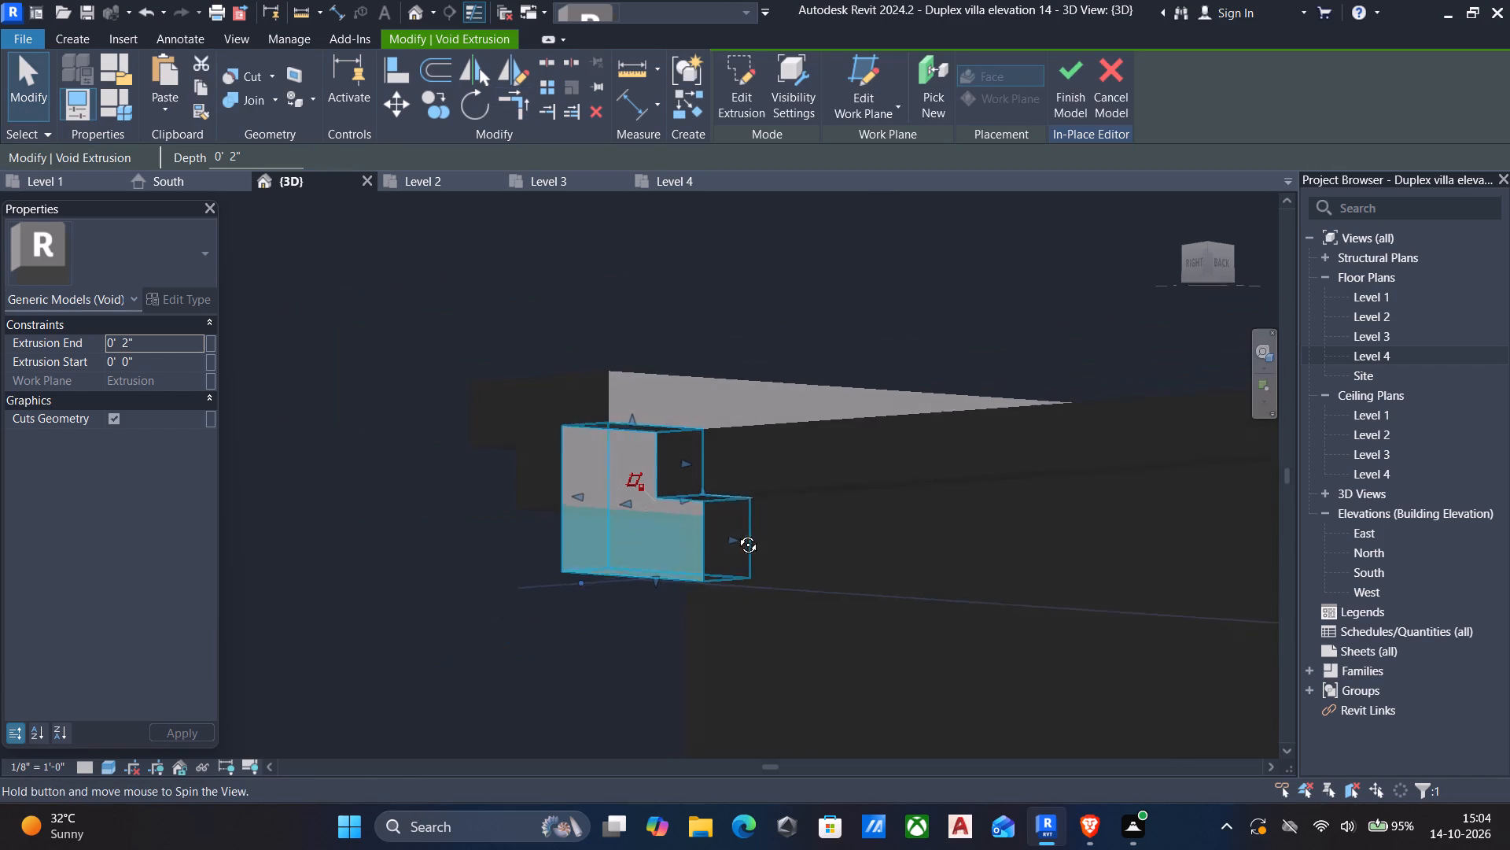
{"action": "middle_click_drag", "start_coordinate": [736, 533], "coordinate": [741, 550], "text": "shift"}
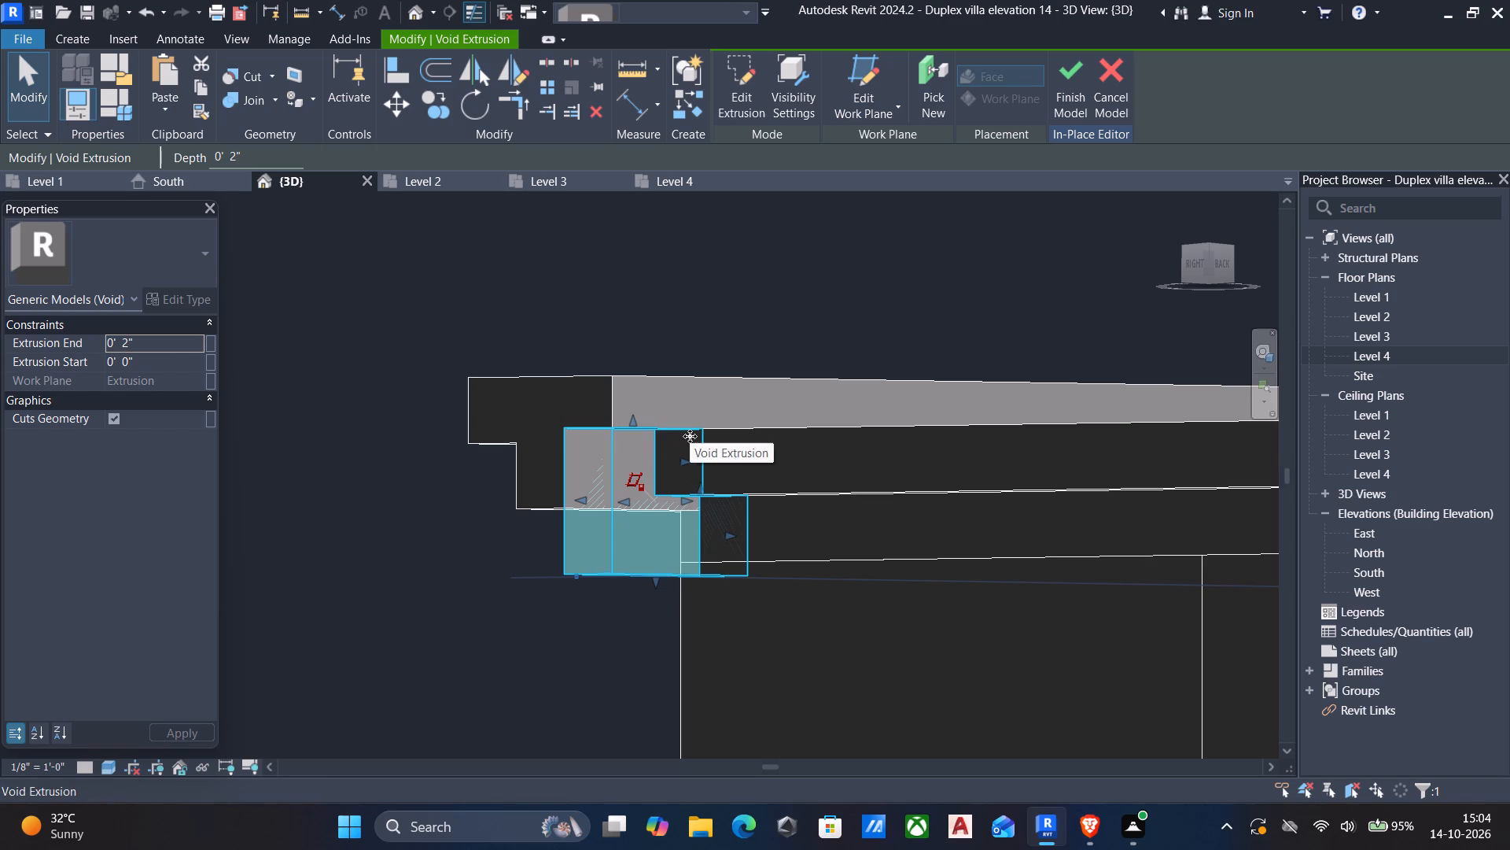
{"action": "scroll", "coordinate": [736, 560], "scroll_direction": "down", "scroll_amount": 6}
{"action": "middle_click_drag", "start_coordinate": [755, 585], "coordinate": [765, 602], "text": "shift"}
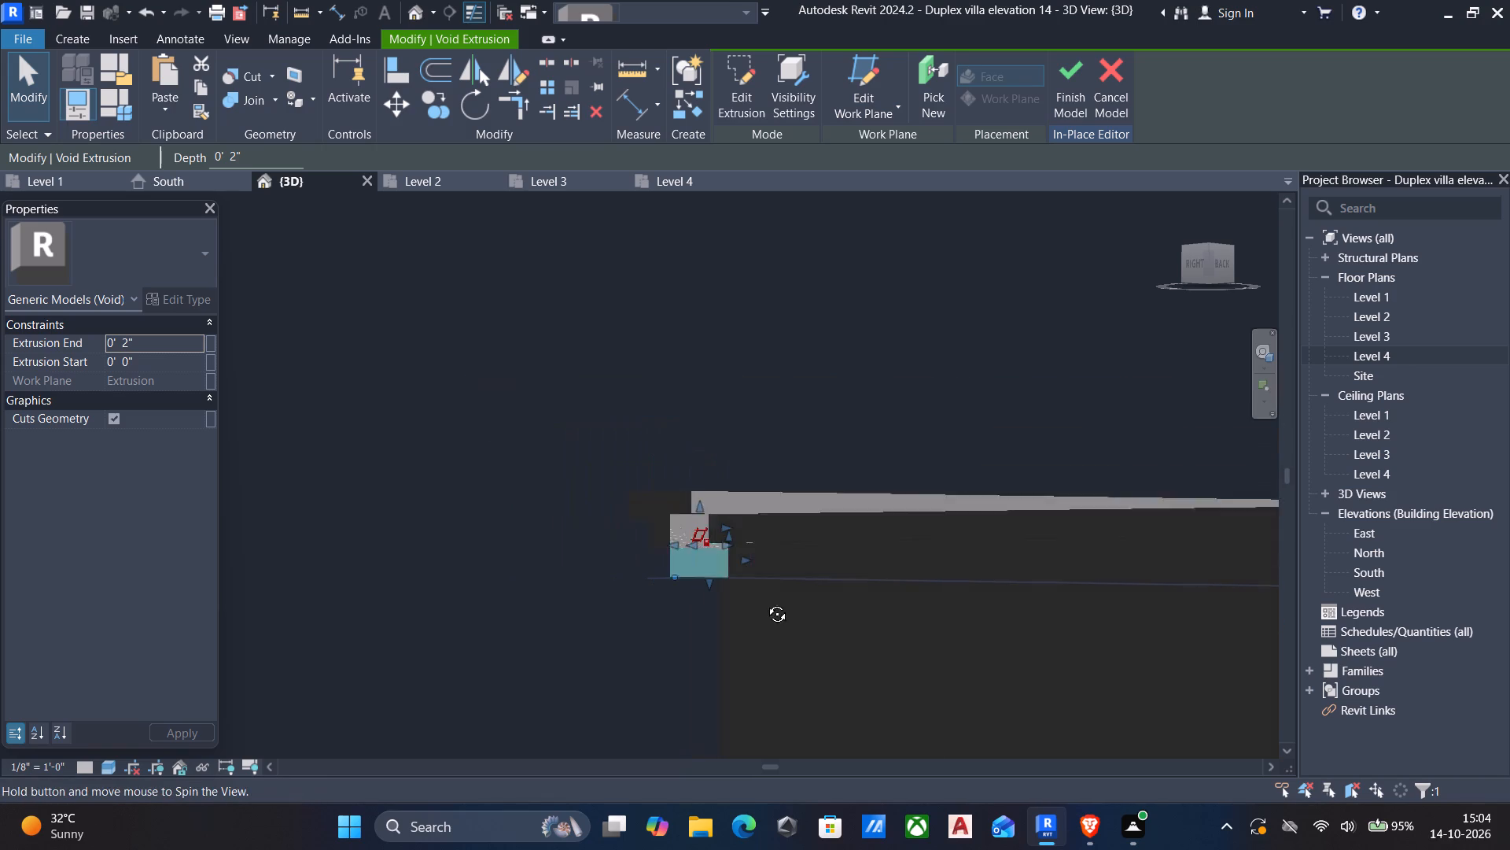
{"action": "middle_click_drag", "start_coordinate": [765, 602], "coordinate": [884, 631], "text": "shift"}
{"action": "scroll", "coordinate": [674, 548], "scroll_direction": "up", "scroll_amount": 3}
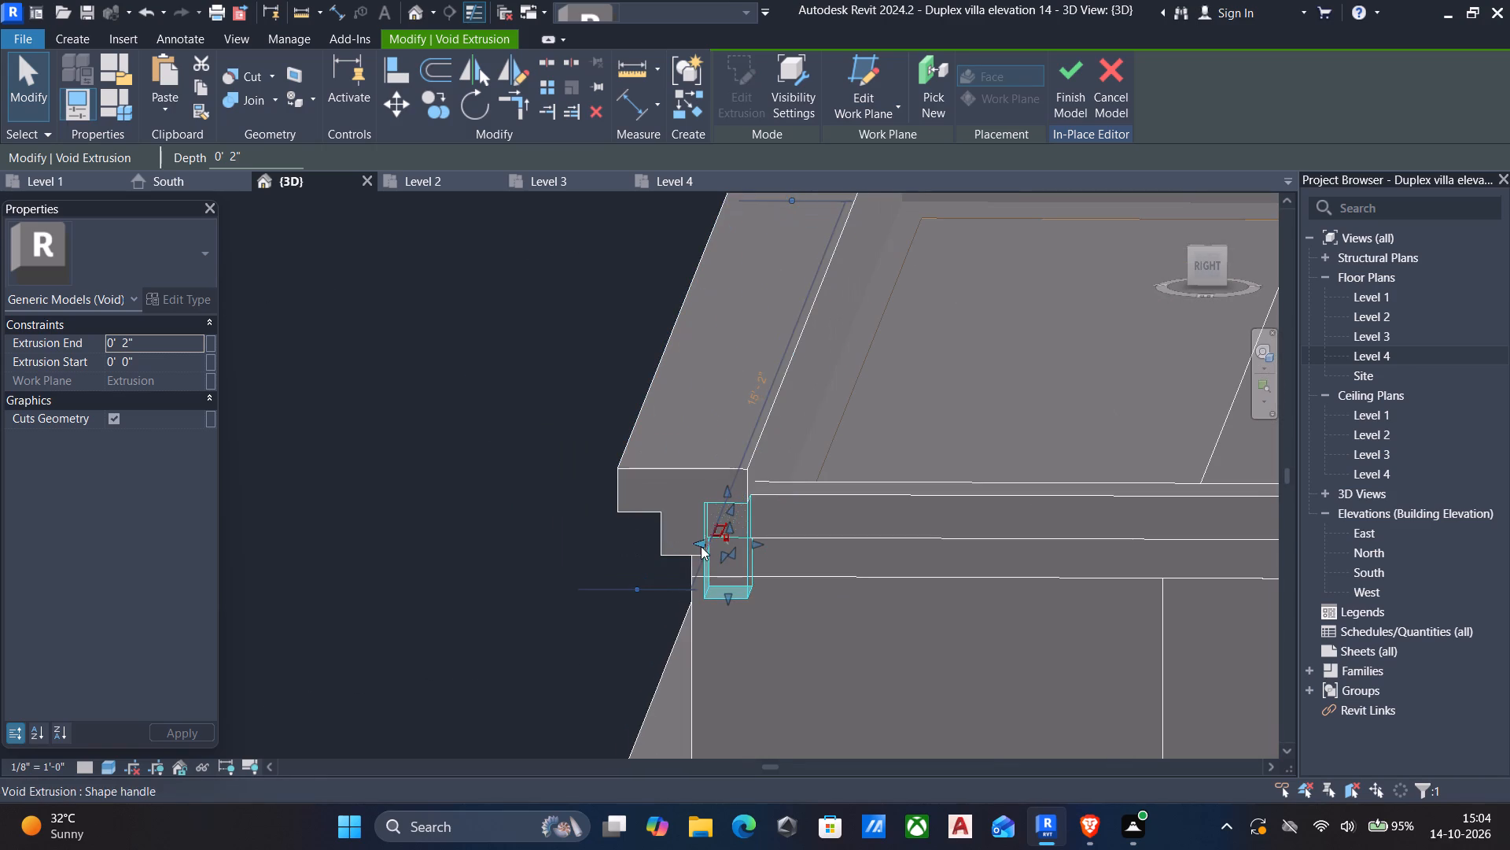
{"action": "left_click_drag", "start_coordinate": [701, 546], "coordinate": [522, 533]}
{"action": "left_click_drag", "start_coordinate": [694, 545], "coordinate": [508, 545]}
{"action": "left_click_drag", "start_coordinate": [628, 494], "coordinate": [624, 474]}
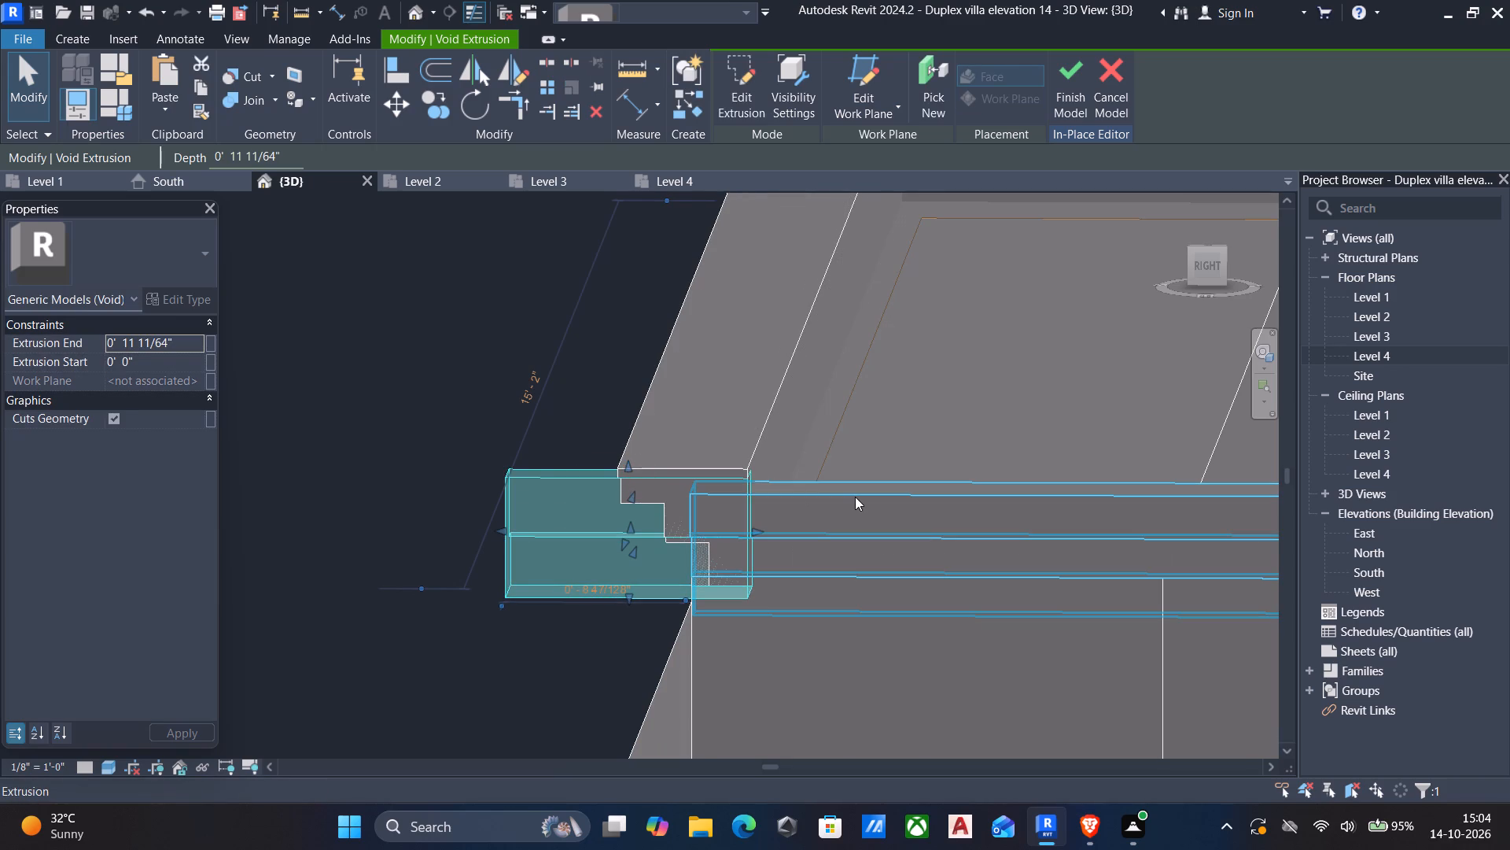
{"action": "key", "text": "Escape"}
Stretch the void extrusion's top face upward beyond the top of the upper front moulding's end.
{"action": "scroll", "coordinate": [864, 508], "scroll_direction": "down", "scroll_amount": 3}
{"action": "middle_click_drag", "start_coordinate": [860, 510], "coordinate": [705, 459], "text": "shift"}
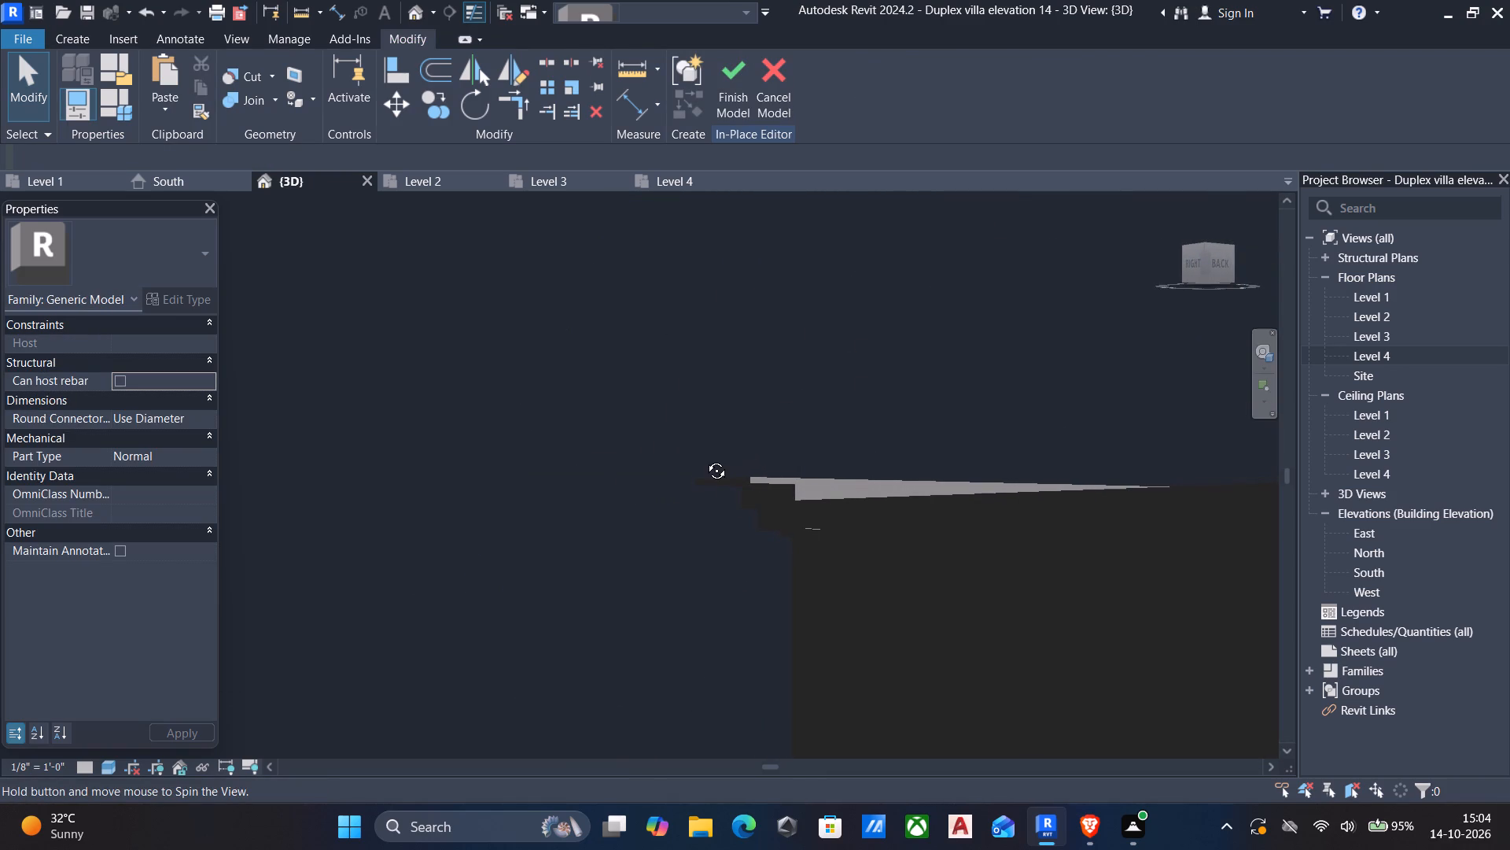
{"action": "middle_click_drag", "start_coordinate": [705, 459], "coordinate": [718, 383], "text": "shift"}
{"action": "middle_click_drag", "start_coordinate": [762, 438], "coordinate": [787, 529]}
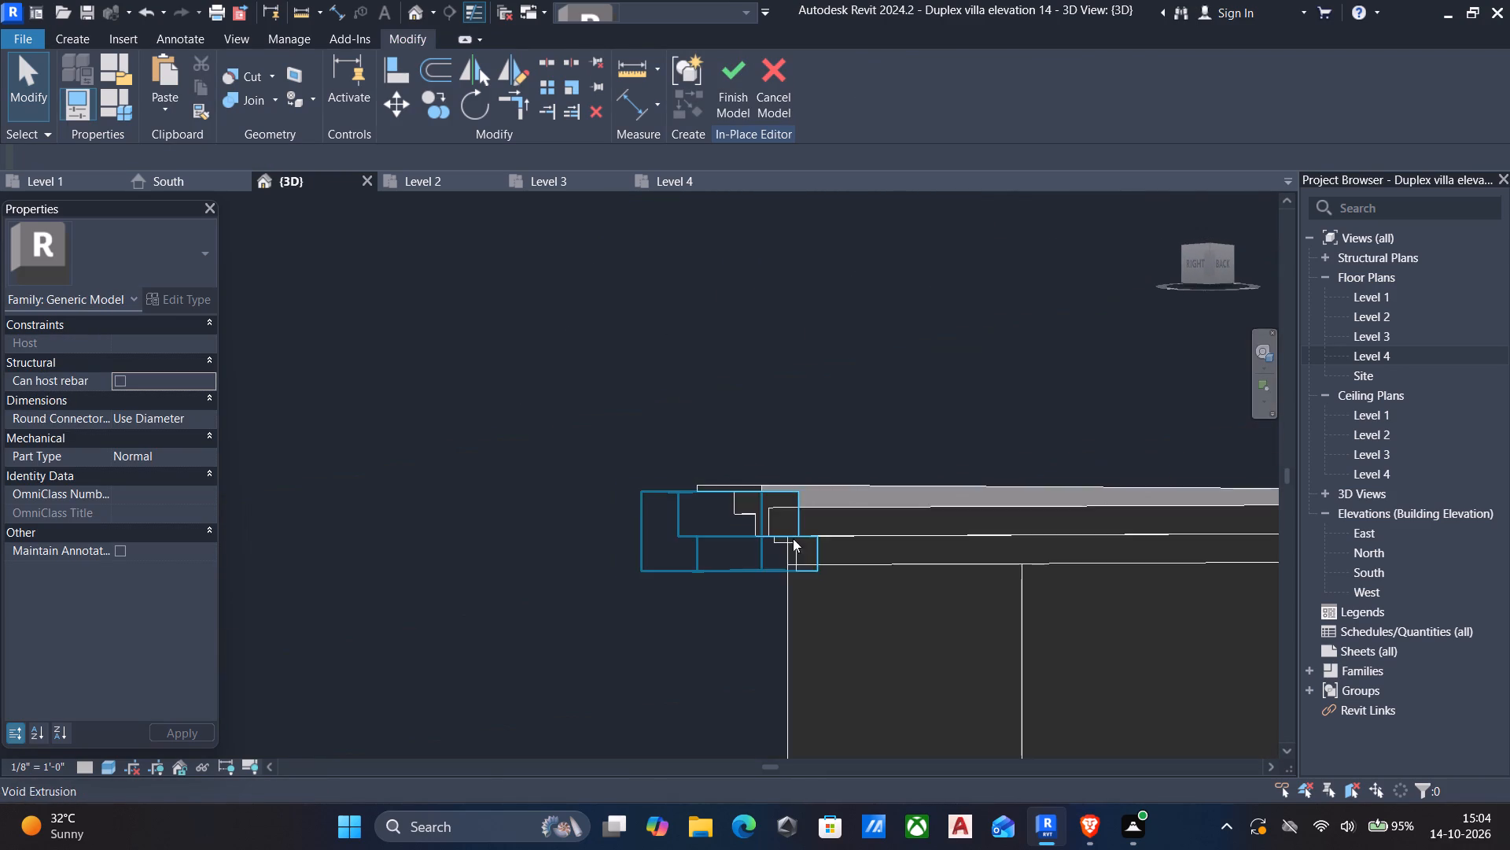
{"action": "scroll", "coordinate": [795, 541], "scroll_direction": "up", "scroll_amount": 12}
{"action": "scroll", "coordinate": [668, 538], "scroll_direction": "up", "scroll_amount": 2}
{"action": "scroll", "coordinate": [639, 540], "scroll_direction": "down", "scroll_amount": 7}
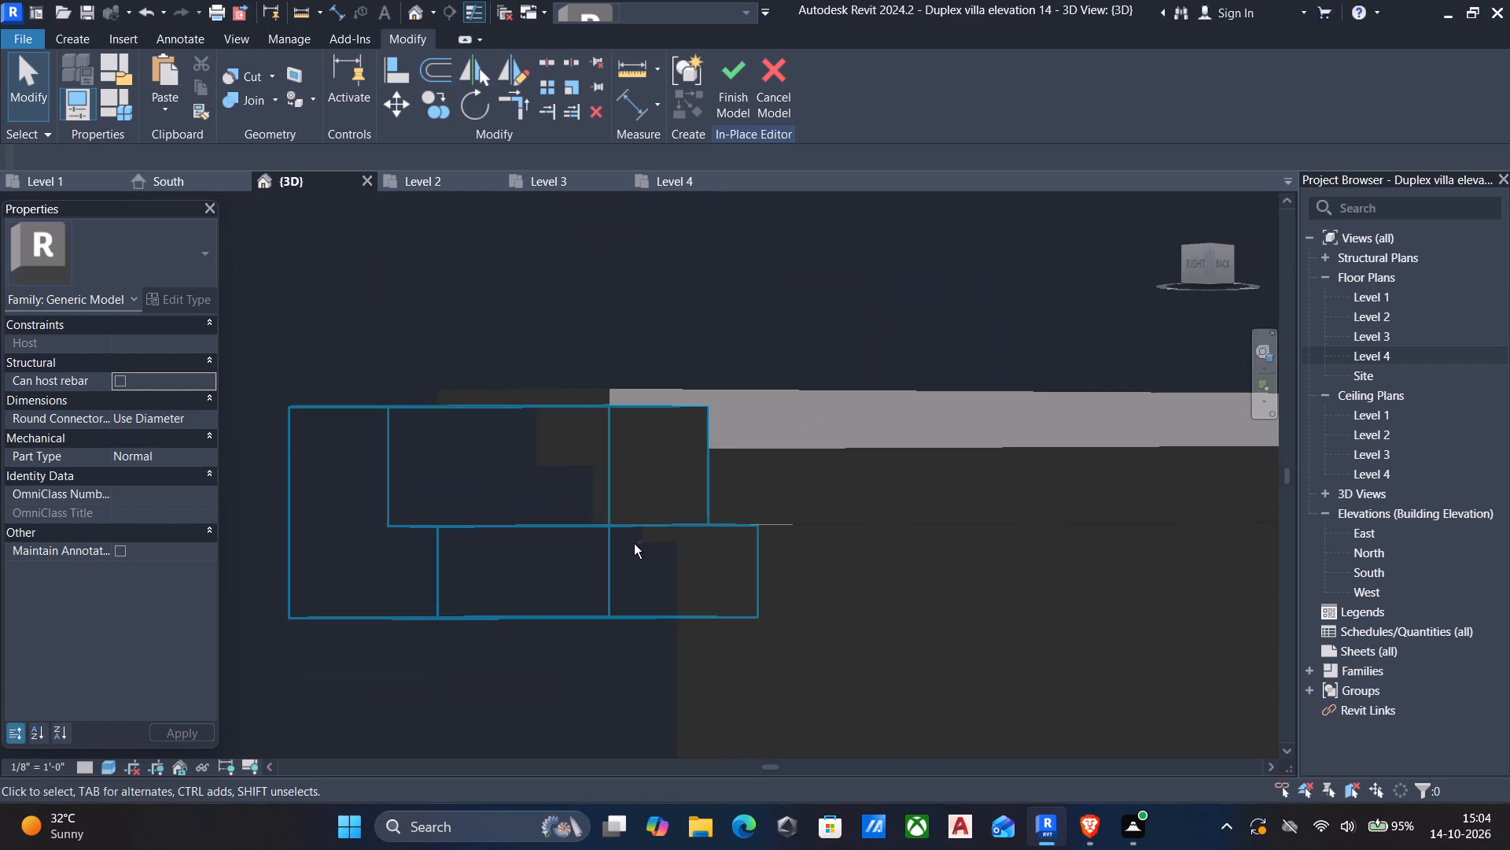
{"action": "middle_click_drag", "start_coordinate": [634, 544], "coordinate": [1025, 546], "text": "shift"}
{"action": "scroll", "coordinate": [1025, 546], "scroll_direction": "down", "scroll_amount": 6}
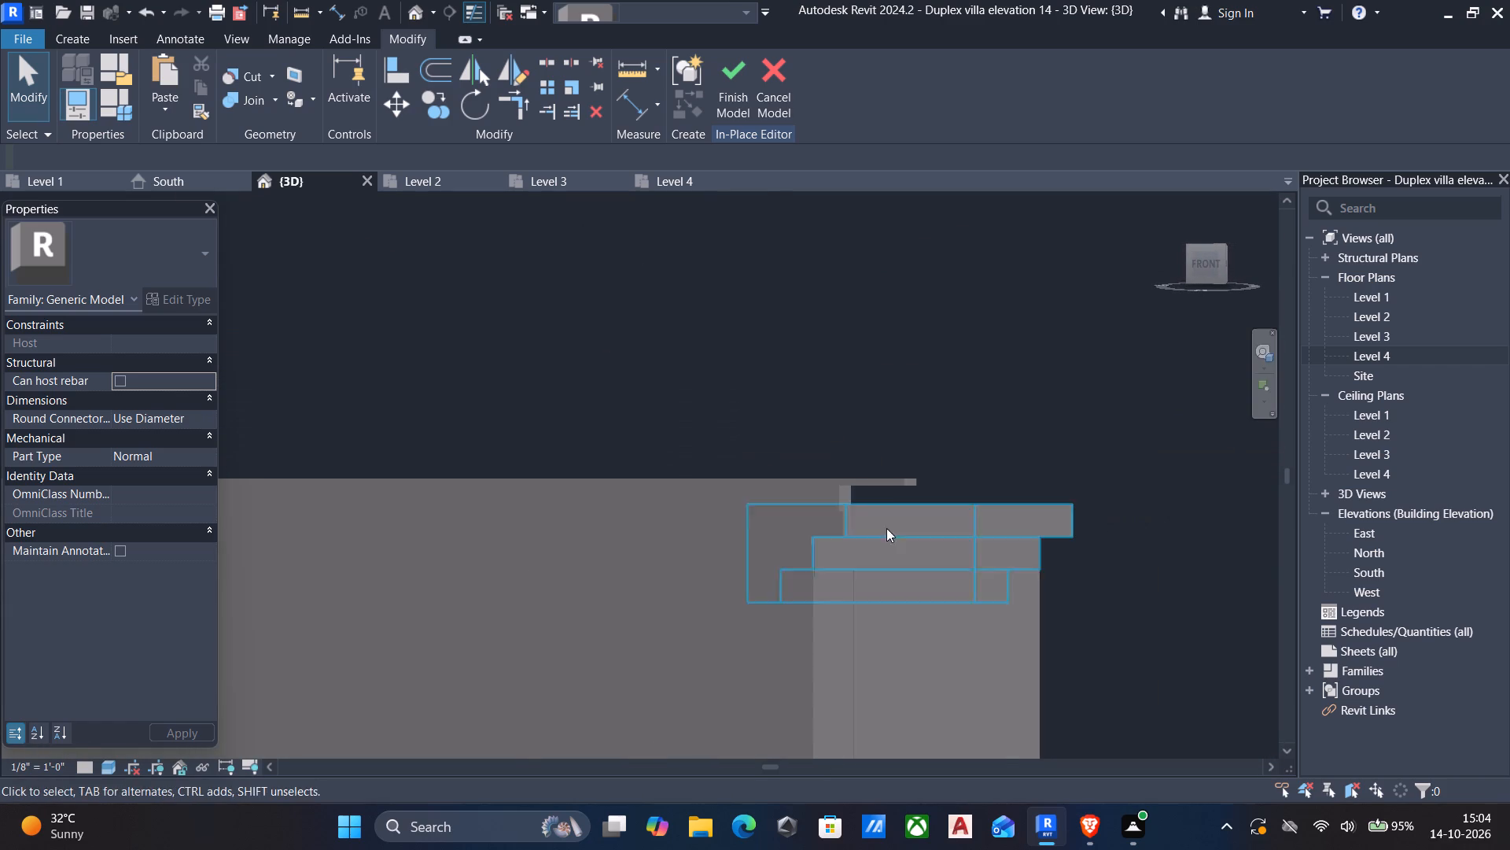
{"action": "scroll", "coordinate": [758, 520], "scroll_direction": "up", "scroll_amount": 3}
{"action": "scroll", "coordinate": [749, 526], "scroll_direction": "down", "scroll_amount": 6}
{"action": "middle_click_drag", "start_coordinate": [738, 522], "coordinate": [754, 542], "text": "shift"}
{"action": "scroll", "coordinate": [754, 541], "scroll_direction": "up", "scroll_amount": 11}
{"action": "scroll", "coordinate": [792, 551], "scroll_direction": "down", "scroll_amount": 8}
{"action": "middle_click_drag", "start_coordinate": [798, 554], "coordinate": [799, 548], "text": "shift"}
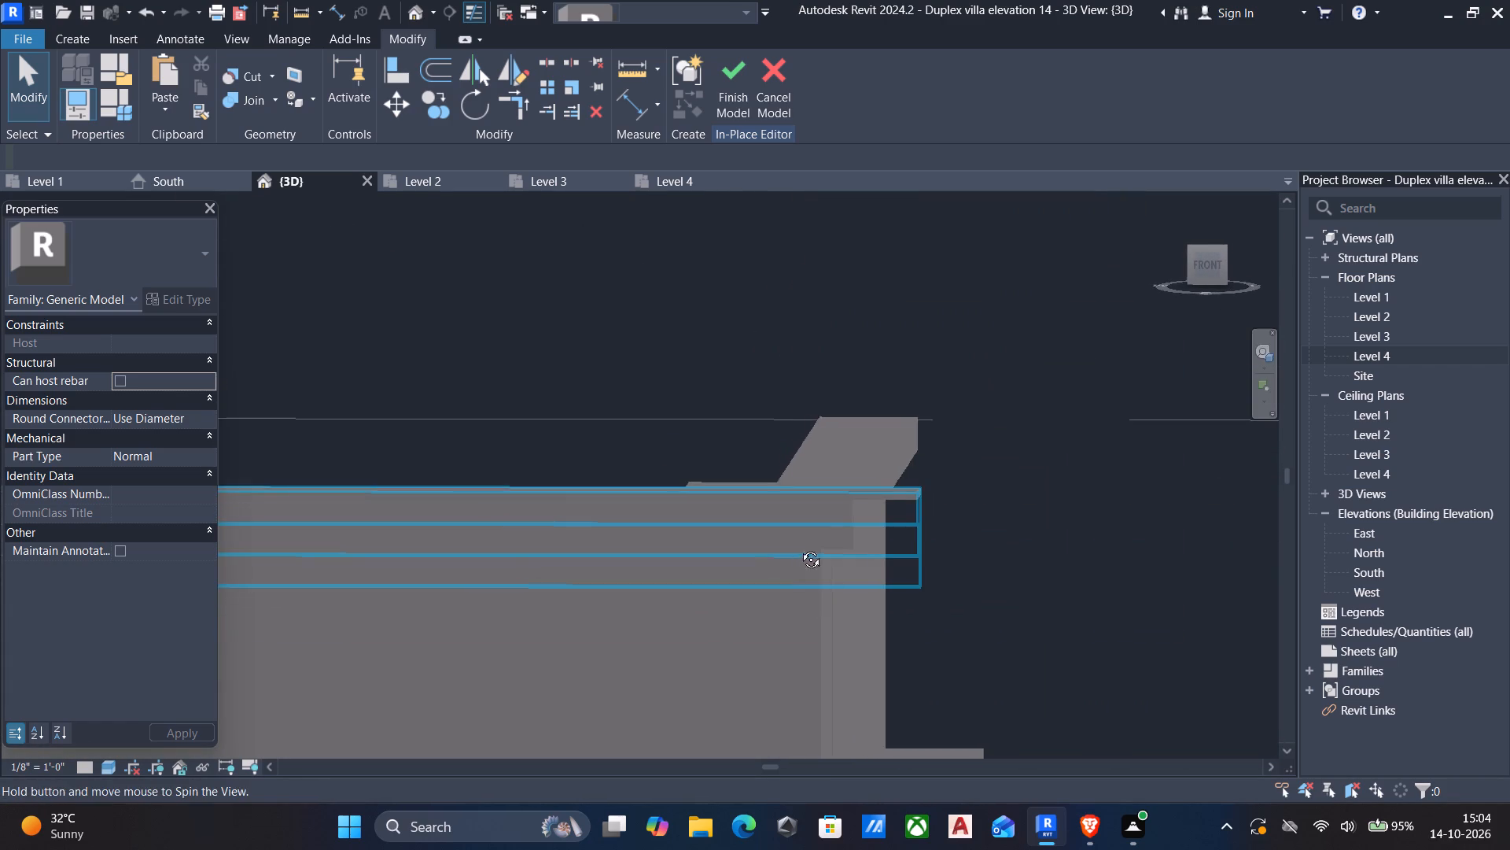
{"action": "middle_click_drag", "start_coordinate": [799, 548], "coordinate": [828, 505], "text": "shift"}
{"action": "left_click", "coordinate": [908, 513]}
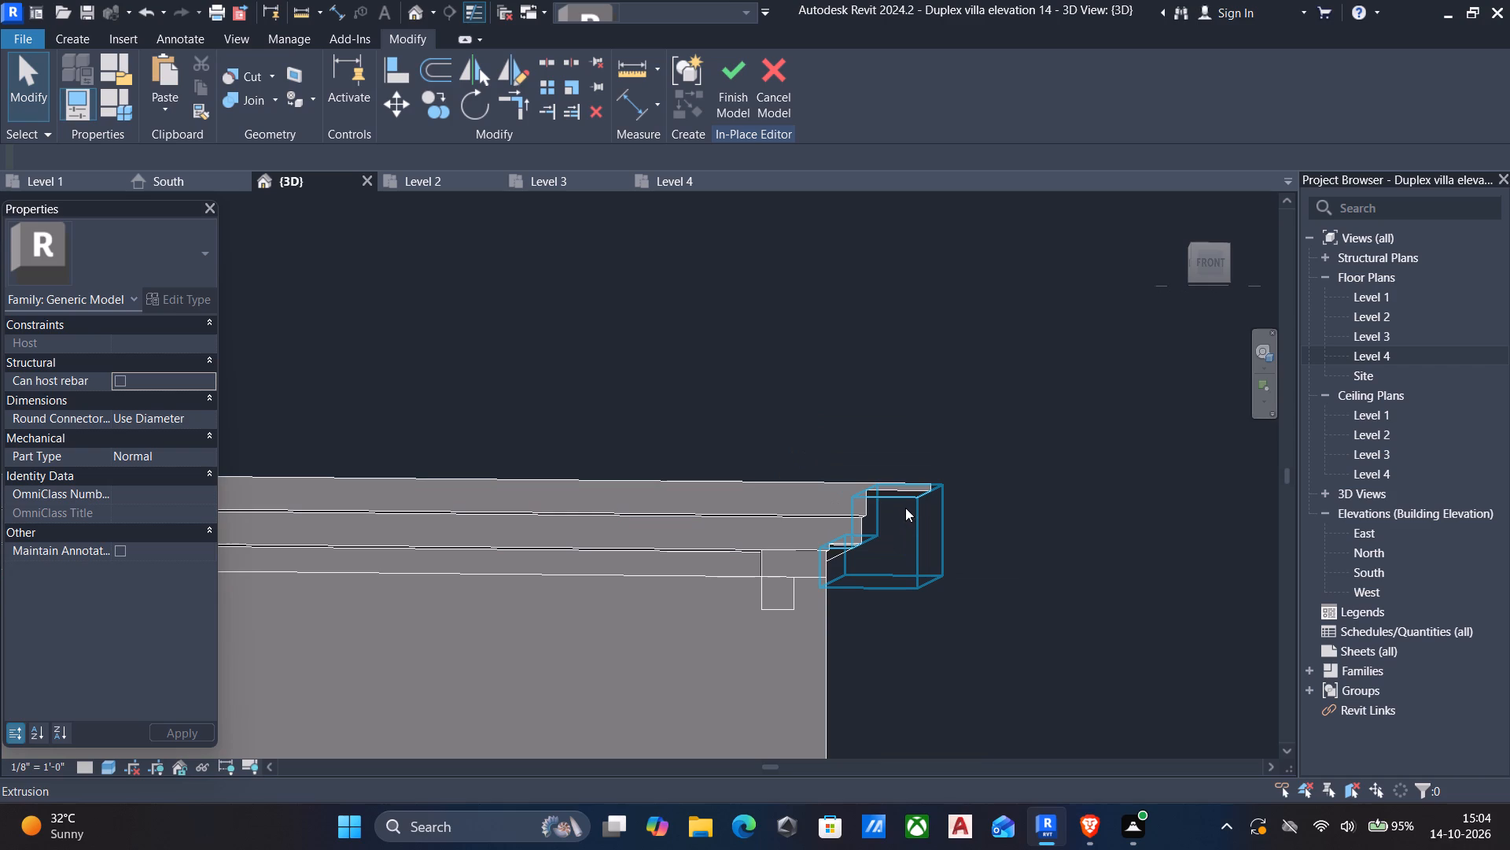
{"action": "left_click", "coordinate": [893, 492]}
{"action": "left_click_drag", "start_coordinate": [891, 482], "coordinate": [872, 427]}
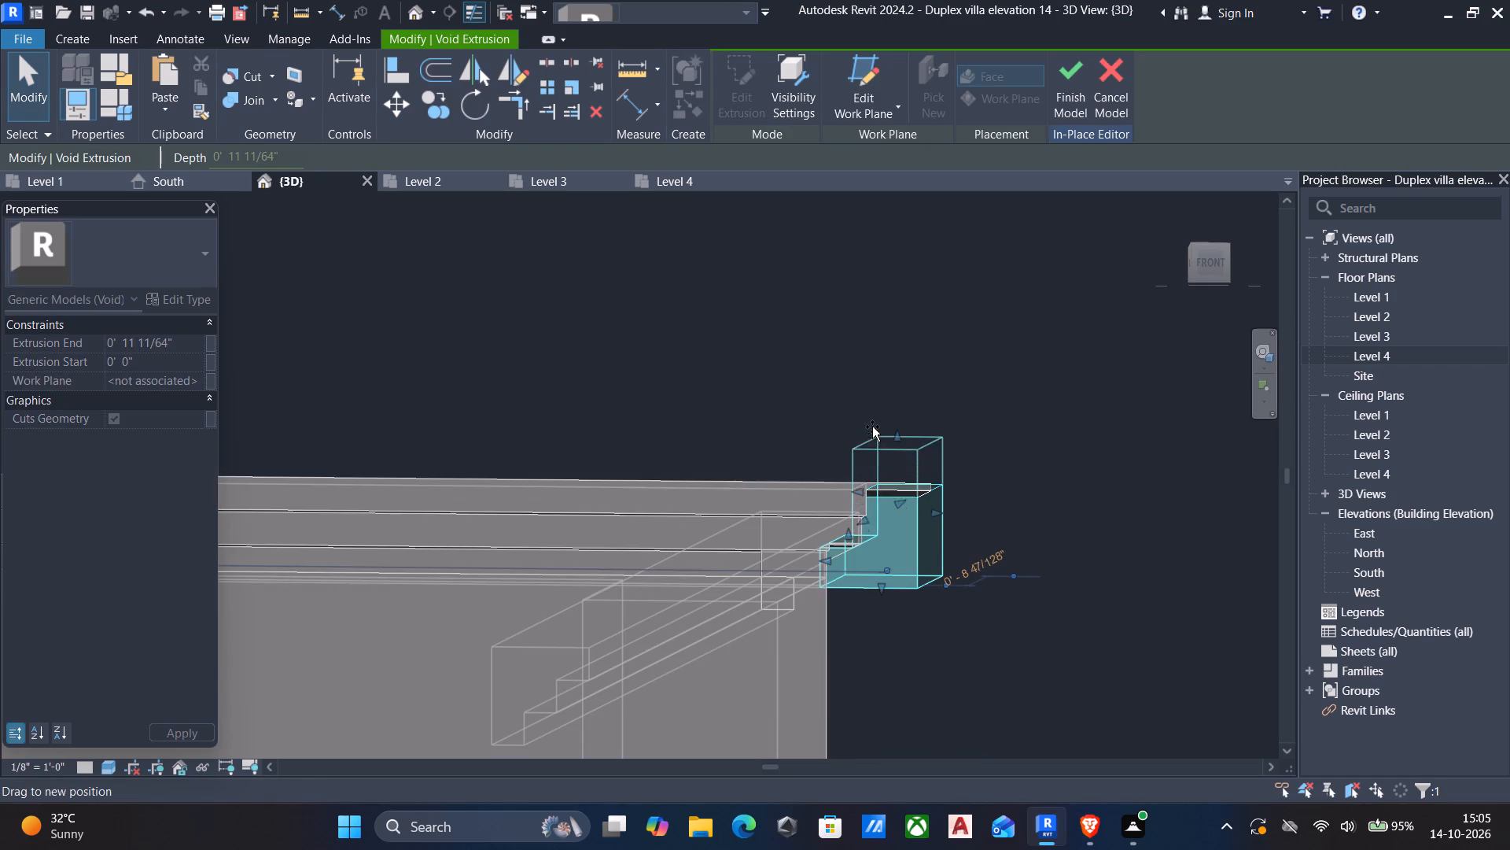
{"action": "left_click_drag", "start_coordinate": [872, 427], "coordinate": [870, 417]}
{"action": "key", "text": "Escape"}
Examine the cut moulding corner, the opposite front corner and the upper side mouldings from several angles.
{"action": "scroll", "coordinate": [931, 528], "scroll_direction": "down", "scroll_amount": 1}
{"action": "middle_click_drag", "start_coordinate": [797, 543], "coordinate": [783, 507], "text": "shift"}
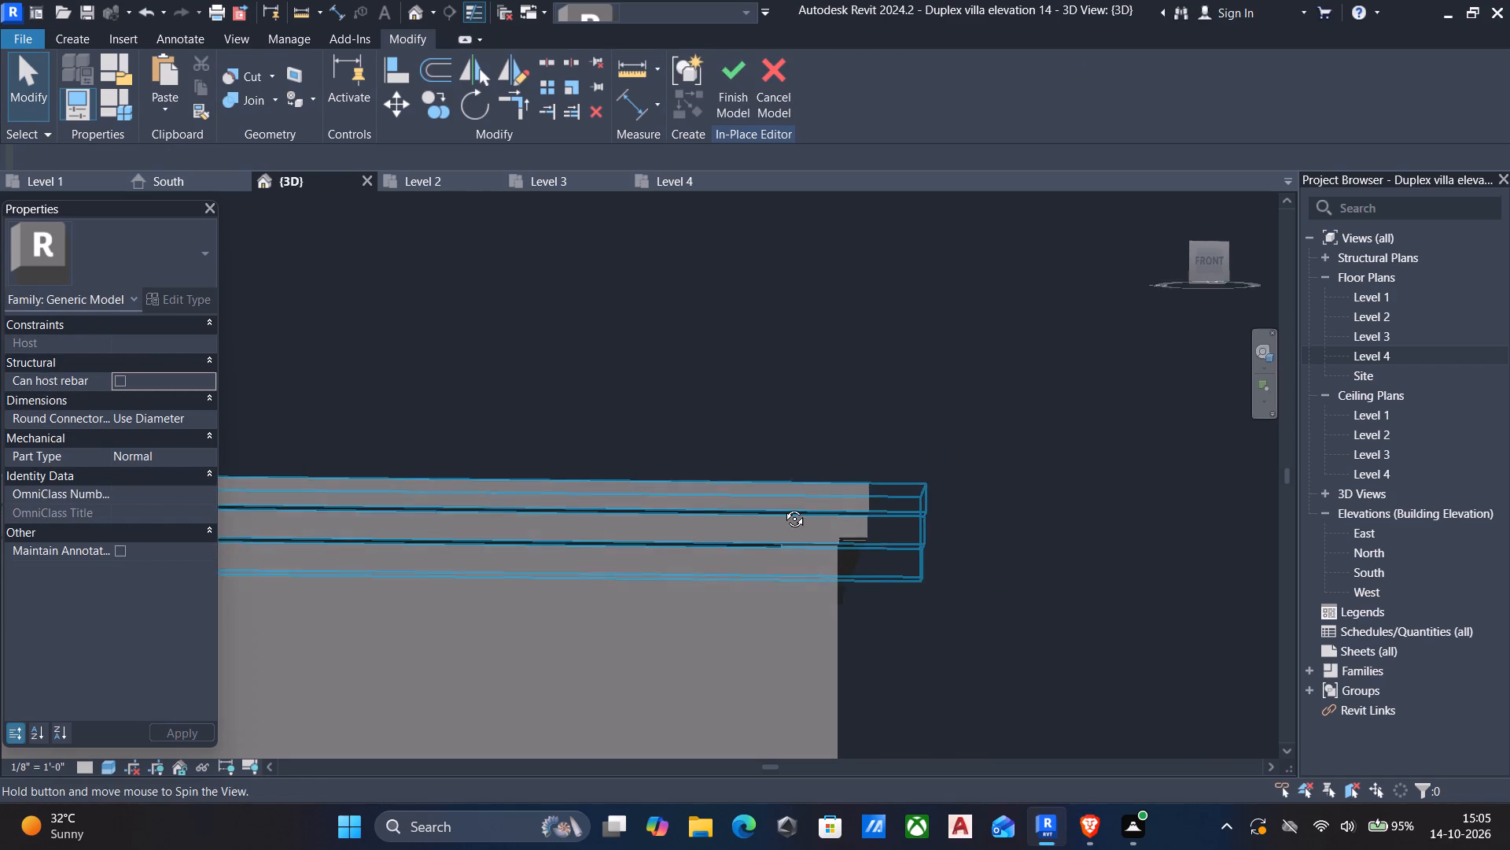
{"action": "middle_click_drag", "start_coordinate": [783, 507], "coordinate": [709, 520], "text": "shift"}
{"action": "scroll", "coordinate": [824, 547], "scroll_direction": "up", "scroll_amount": 3}
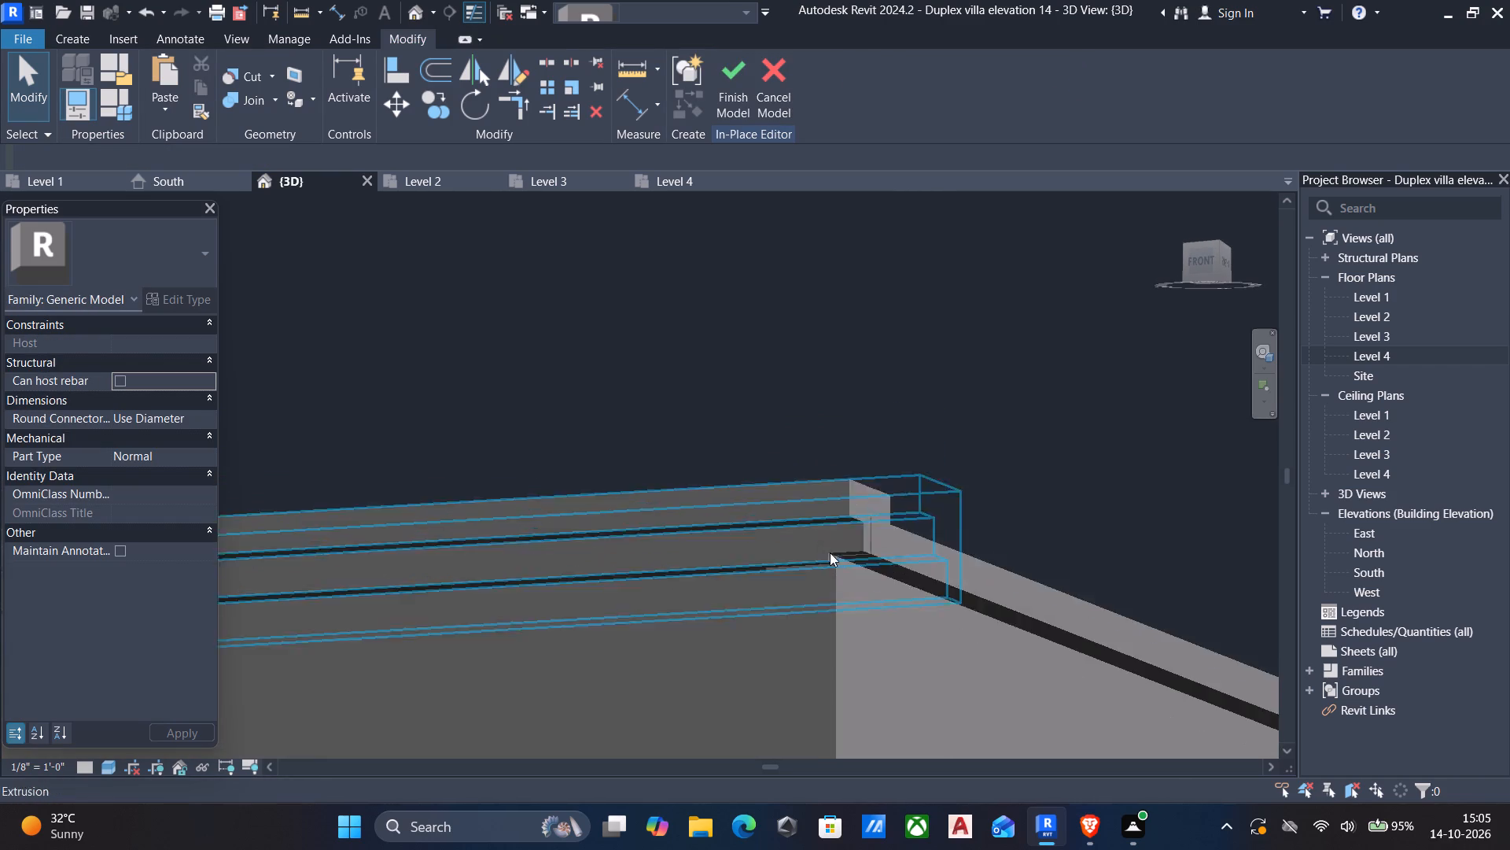
{"action": "scroll", "coordinate": [830, 552], "scroll_direction": "up", "scroll_amount": 2}
{"action": "scroll", "coordinate": [816, 568], "scroll_direction": "down", "scroll_amount": 5}
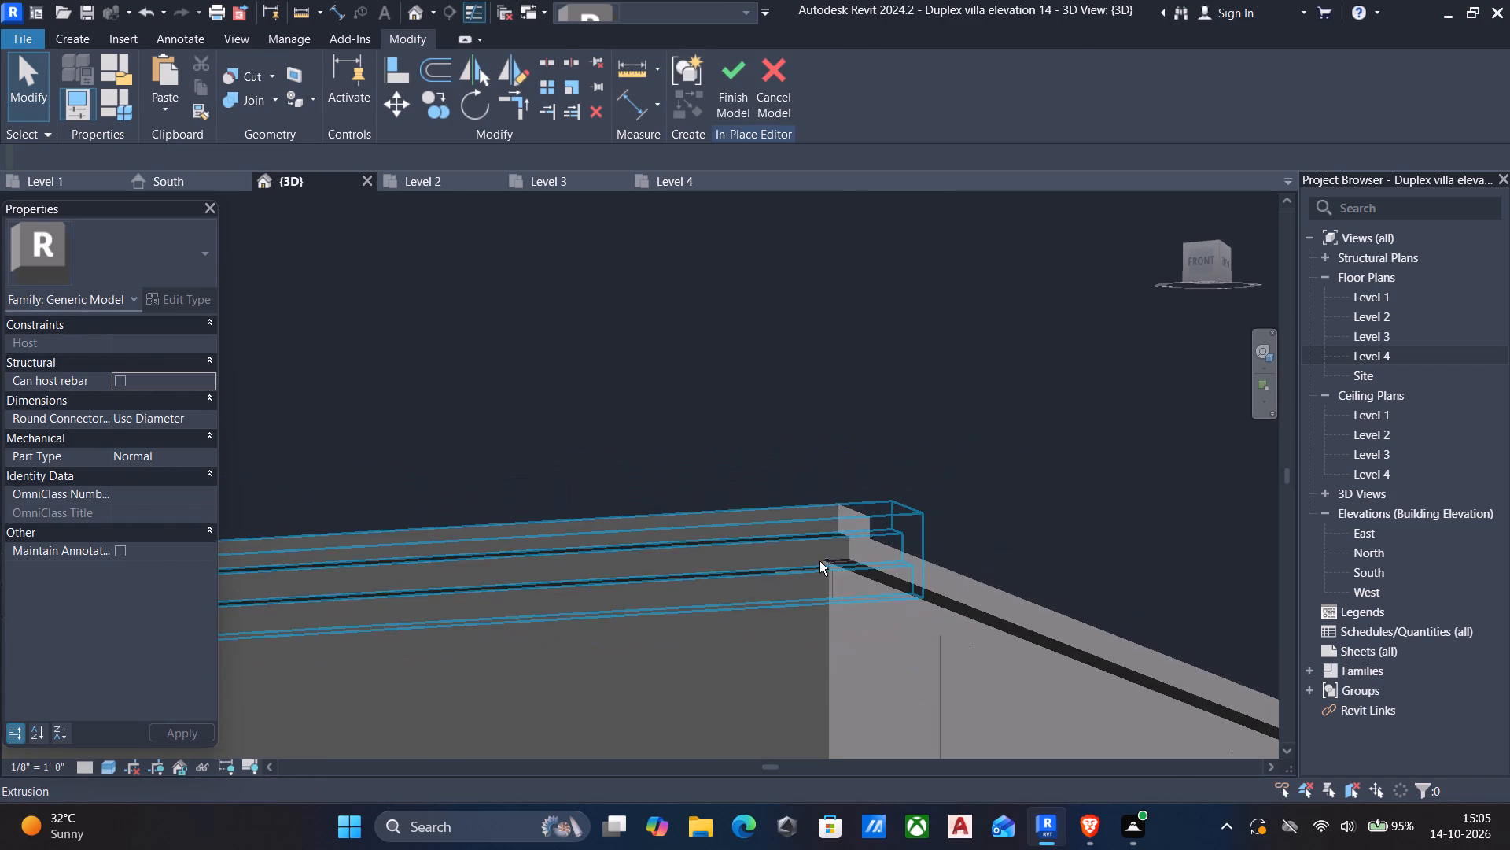
{"action": "middle_click_drag", "start_coordinate": [819, 561], "coordinate": [602, 643], "text": "shift"}
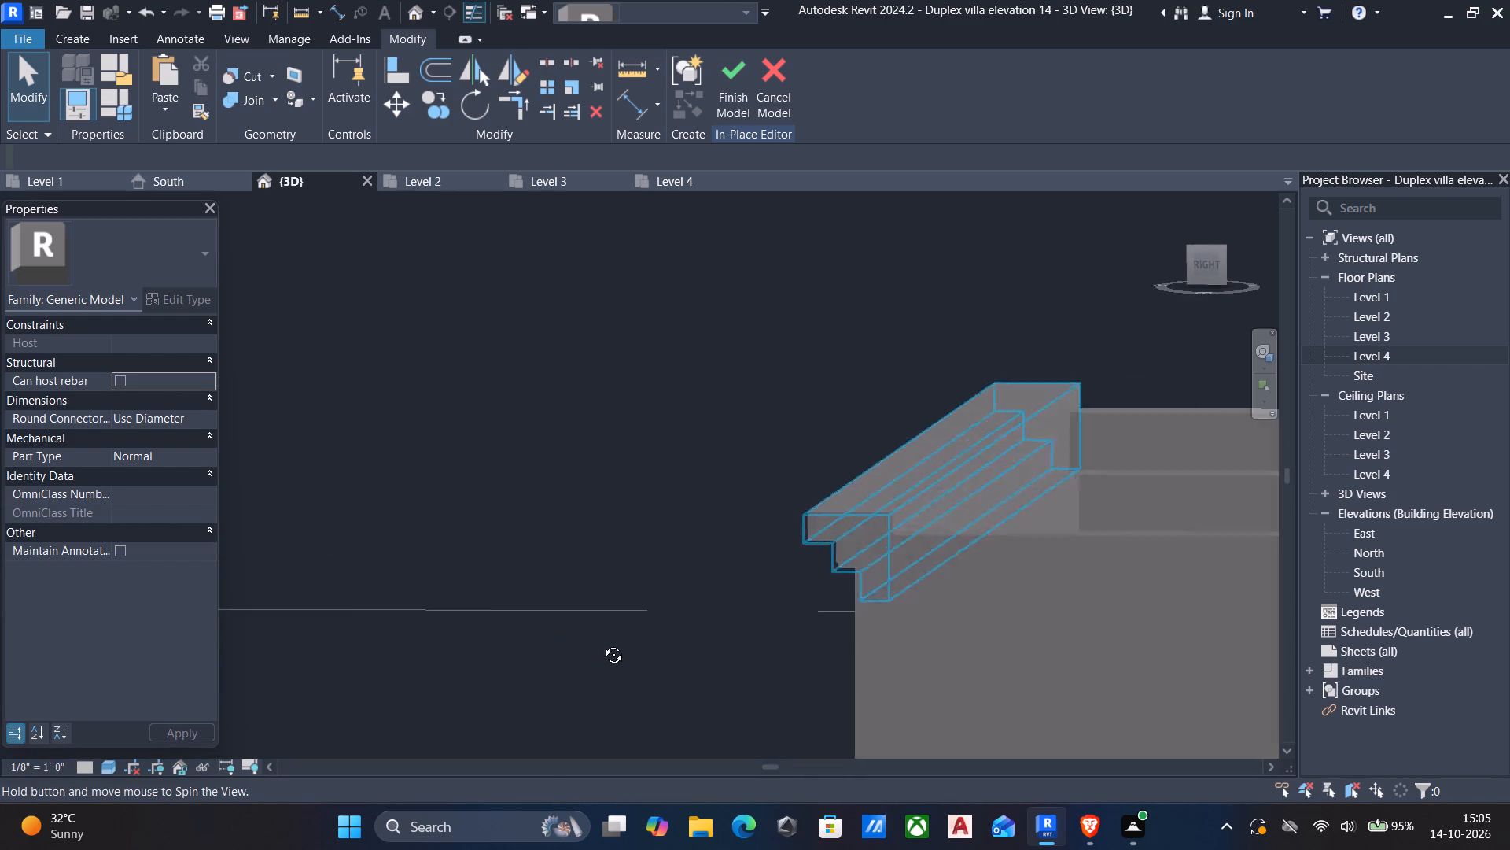
{"action": "middle_click_drag", "start_coordinate": [602, 643], "coordinate": [920, 669], "text": "shift"}
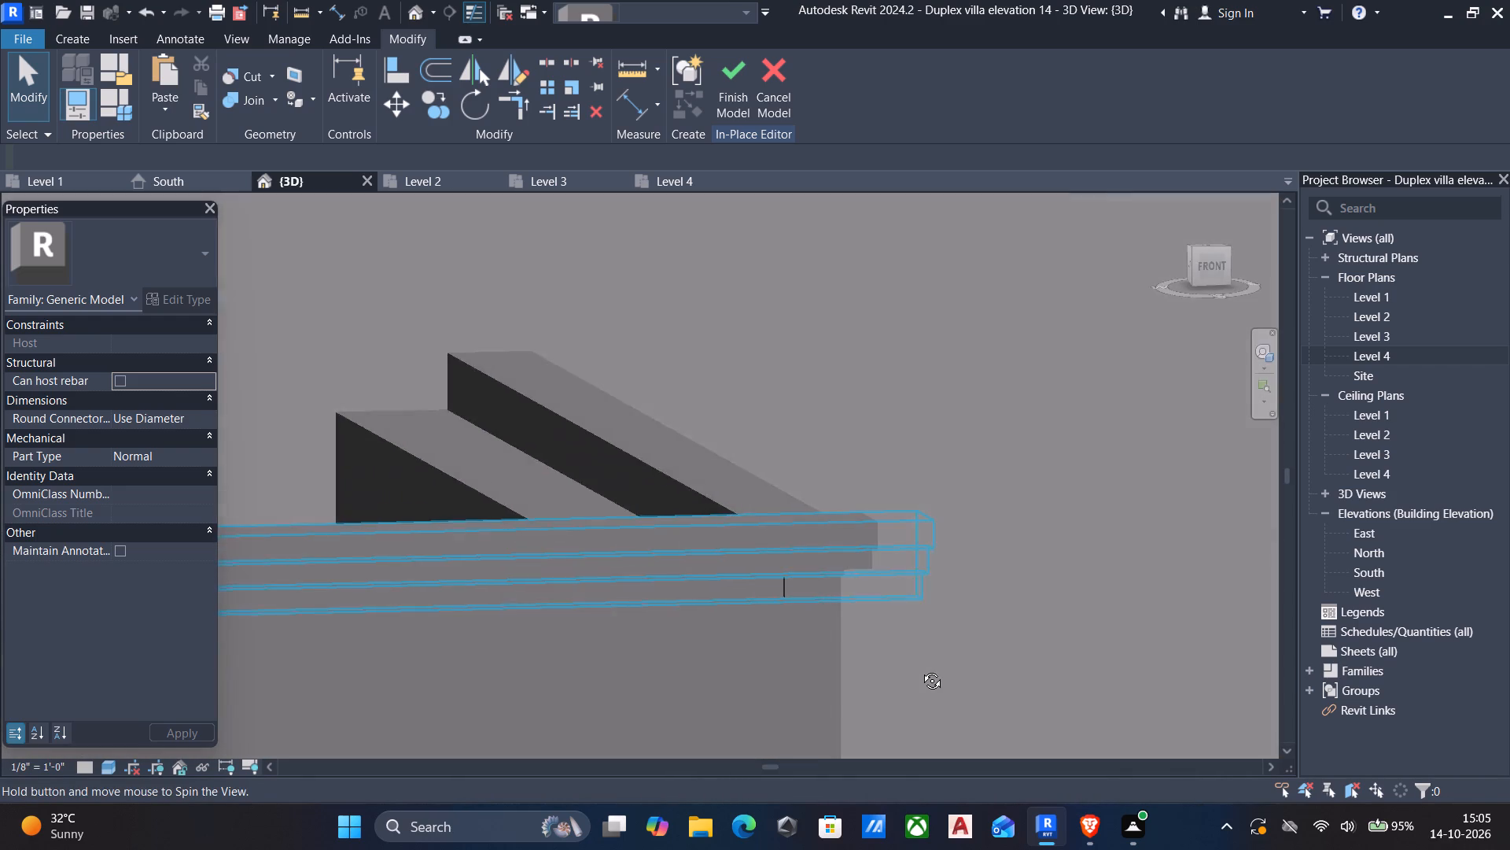
{"action": "middle_click_drag", "start_coordinate": [920, 669], "coordinate": [747, 659], "text": "shift"}
{"action": "scroll", "coordinate": [747, 659], "scroll_direction": "down", "scroll_amount": 5}
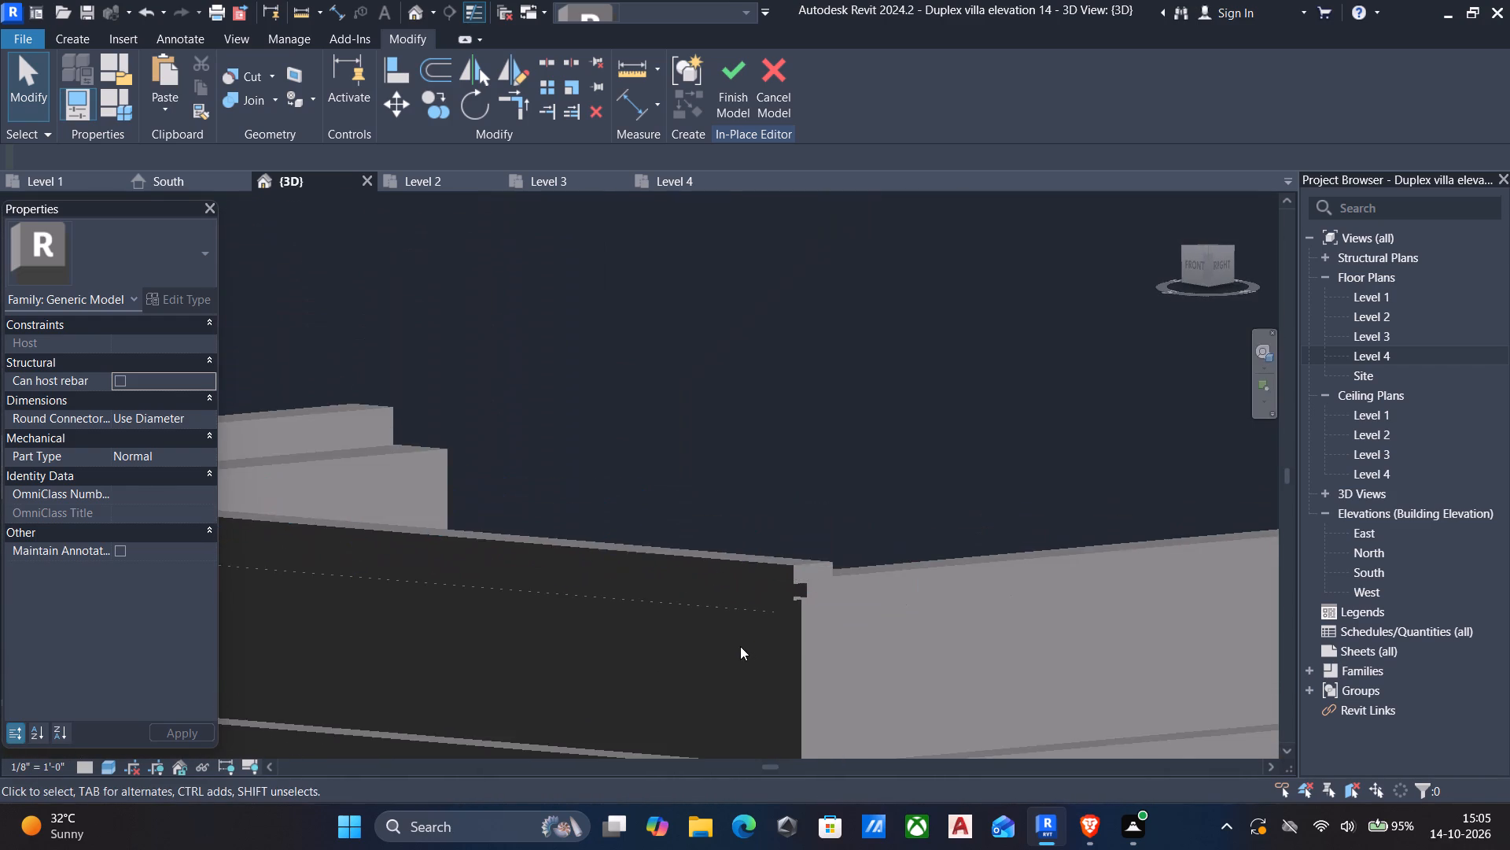
{"action": "scroll", "coordinate": [740, 646], "scroll_direction": "down", "scroll_amount": 12}
{"action": "middle_click_drag", "start_coordinate": [628, 634], "coordinate": [823, 624], "text": "shift"}
{"action": "scroll", "coordinate": [383, 631], "scroll_direction": "up", "scroll_amount": 6}
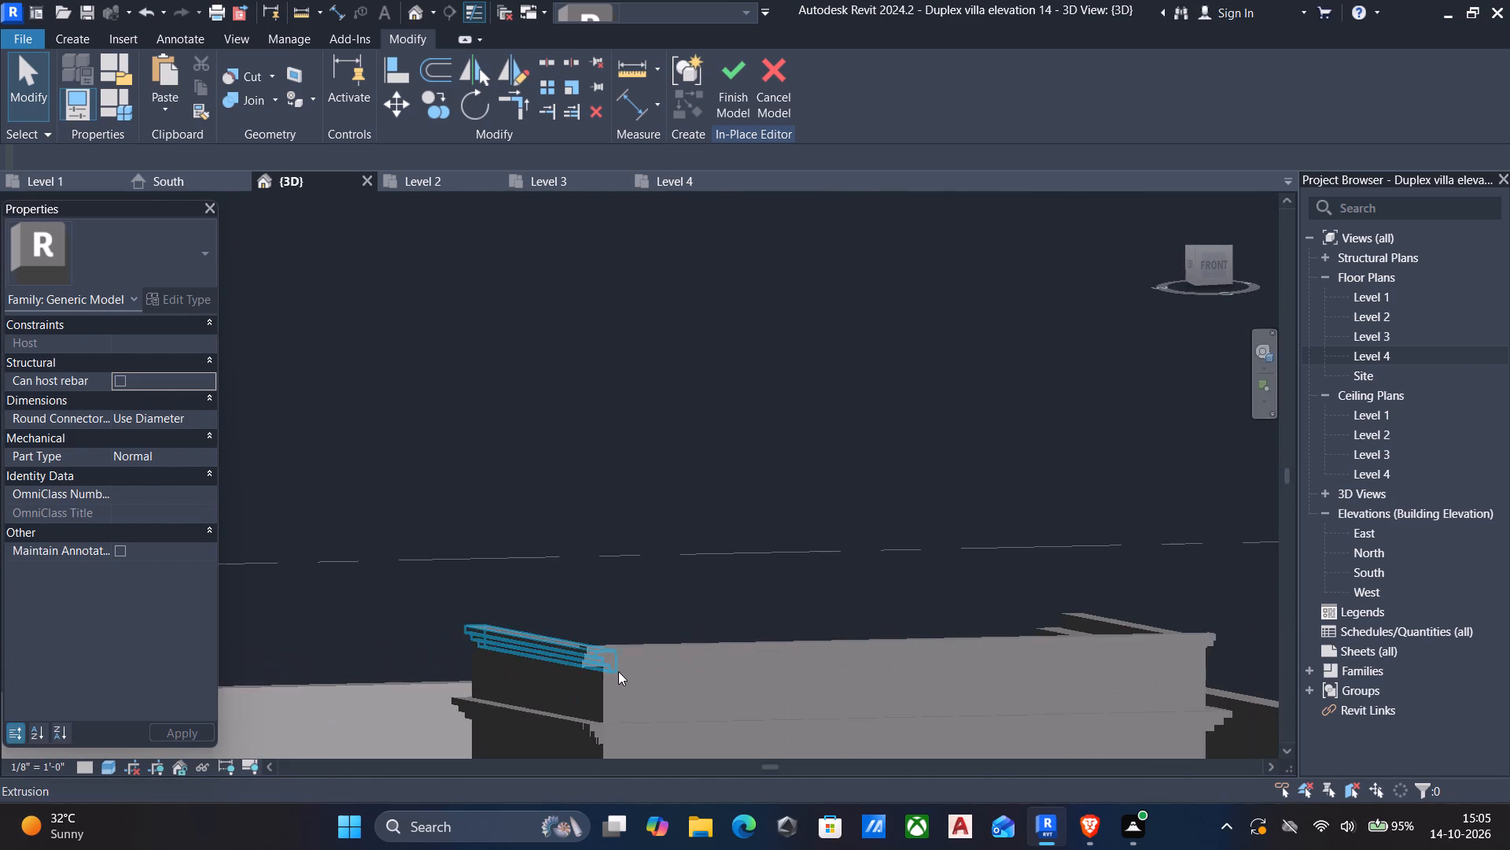
{"action": "scroll", "coordinate": [619, 669], "scroll_direction": "up", "scroll_amount": 5}
{"action": "scroll", "coordinate": [497, 623], "scroll_direction": "up", "scroll_amount": 6}
{"action": "scroll", "coordinate": [497, 623], "scroll_direction": "down", "scroll_amount": 4}
{"action": "middle_click_drag", "start_coordinate": [510, 659], "coordinate": [520, 623]}
{"action": "middle_click_drag", "start_coordinate": [519, 624], "coordinate": [699, 580], "text": "shift"}
{"action": "middle_click_drag", "start_coordinate": [703, 576], "coordinate": [575, 536]}
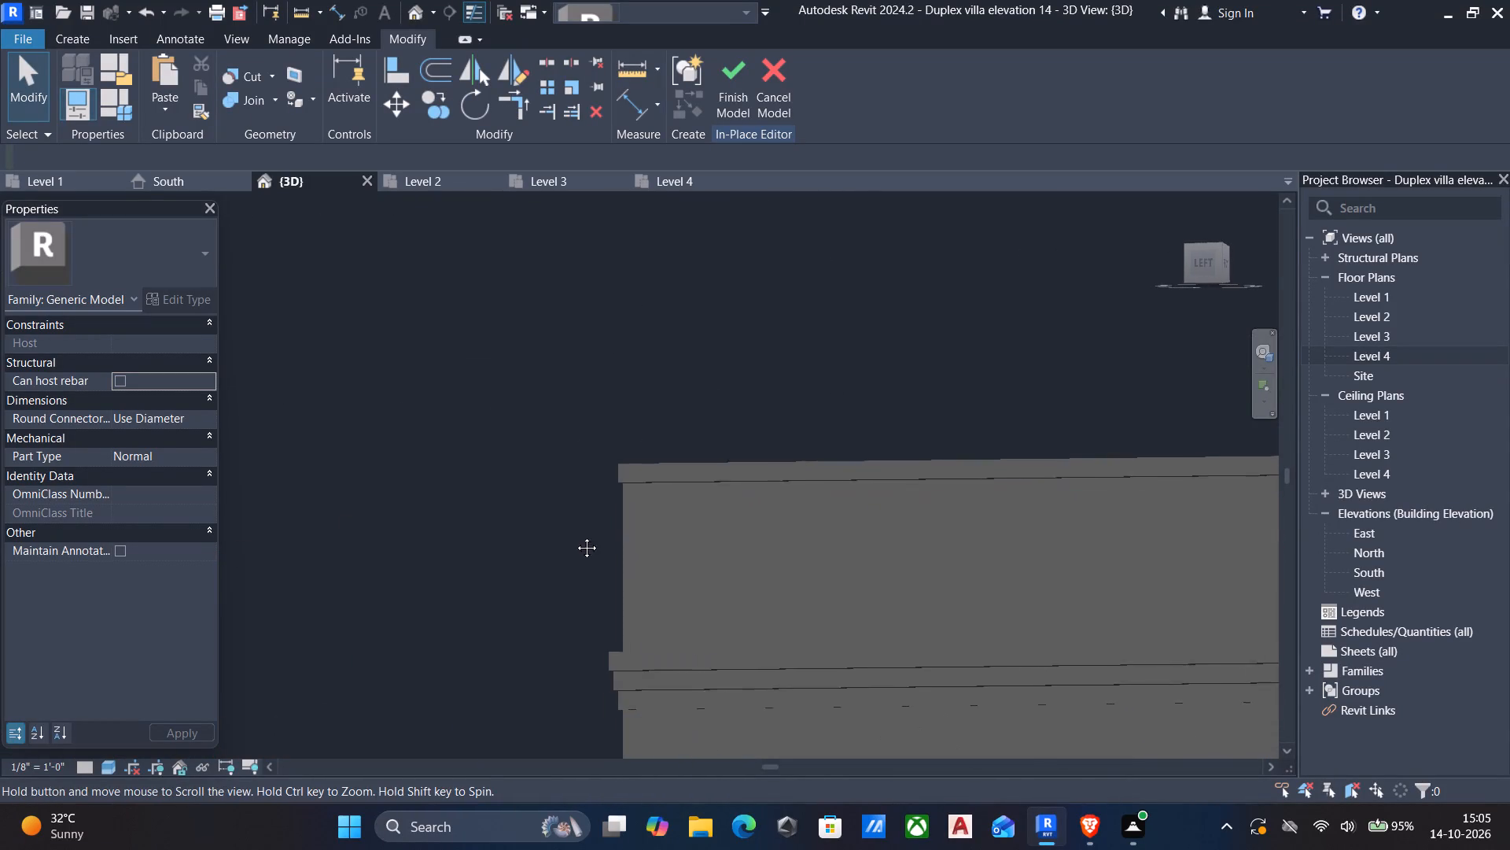
{"action": "middle_click_drag", "start_coordinate": [575, 536], "coordinate": [543, 533]}
{"action": "middle_click_drag", "start_coordinate": [713, 505], "coordinate": [607, 484], "text": "shift"}
{"action": "scroll", "coordinate": [667, 464], "scroll_direction": "up", "scroll_amount": 2}
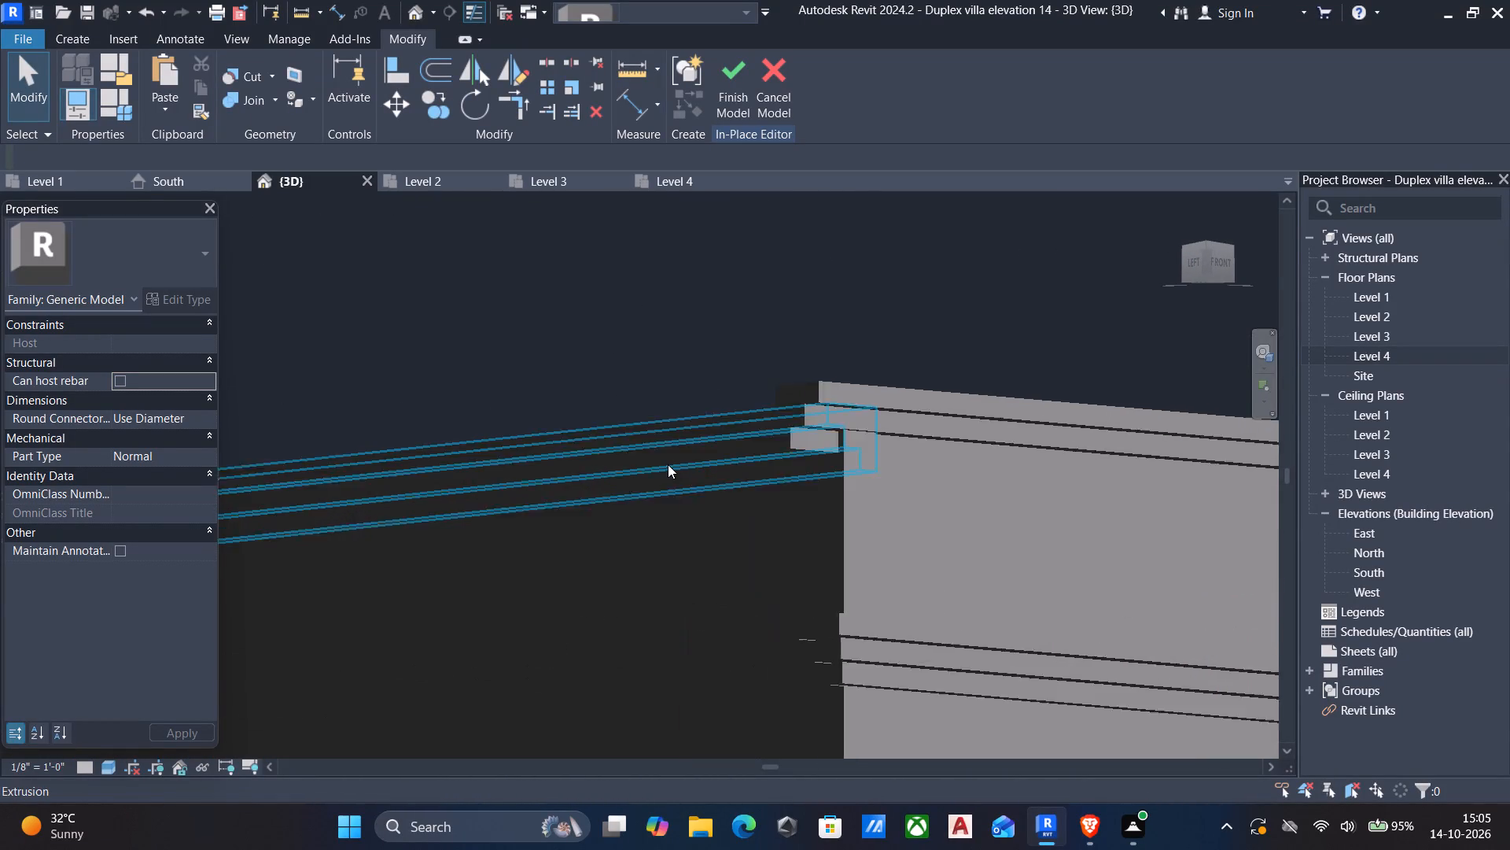
{"action": "scroll", "coordinate": [668, 464], "scroll_direction": "up", "scroll_amount": 3}
{"action": "middle_click_drag", "start_coordinate": [852, 483], "coordinate": [816, 459], "text": "shift"}
{"action": "scroll", "coordinate": [816, 459], "scroll_direction": "down", "scroll_amount": 6, "text": "shift"}
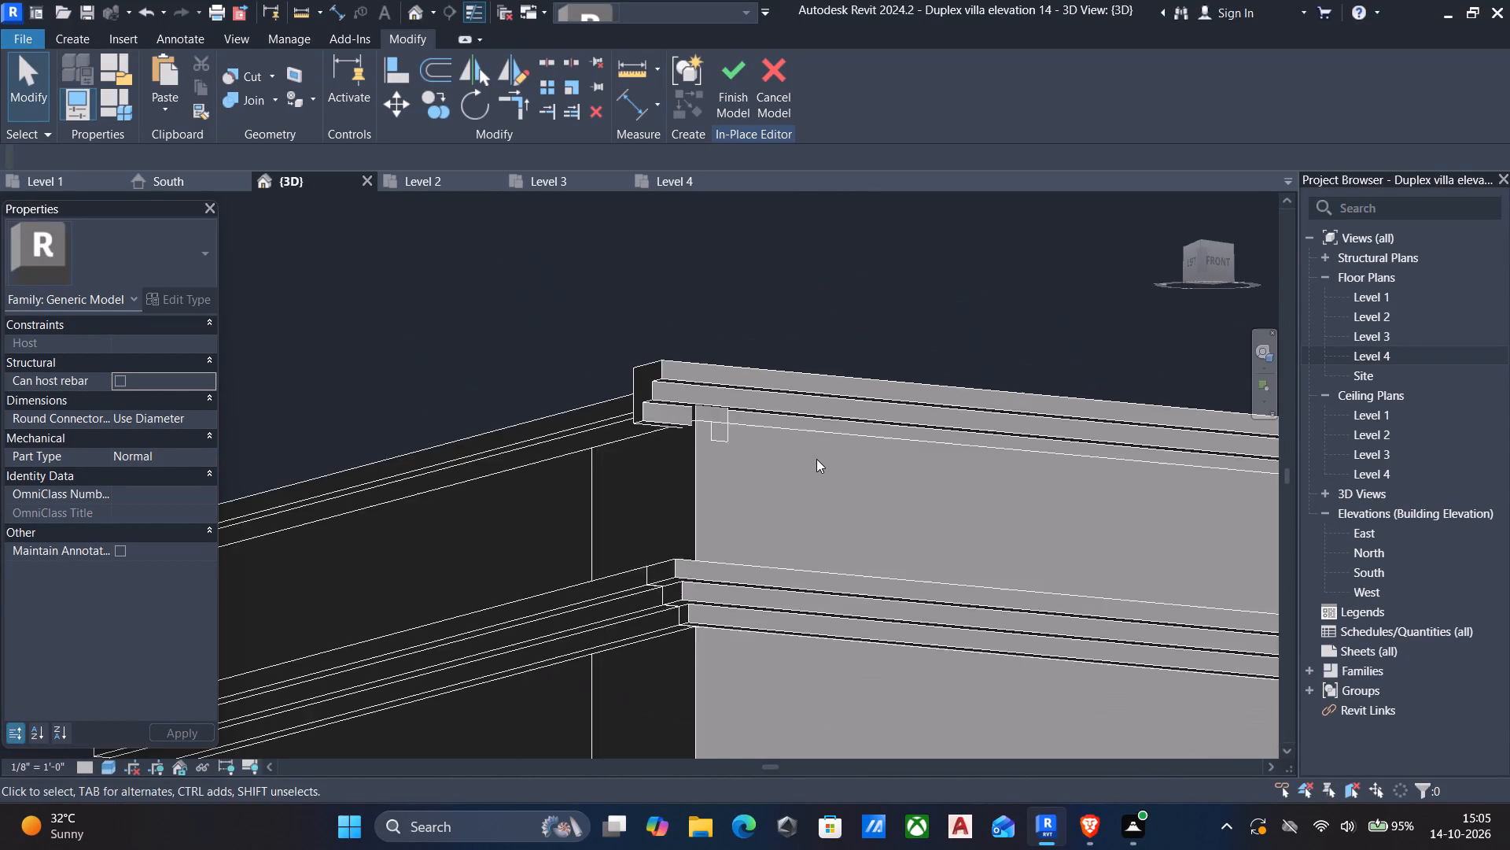
{"action": "middle_click_drag", "start_coordinate": [816, 459], "coordinate": [889, 597], "text": "shift"}
{"action": "scroll", "coordinate": [891, 599], "scroll_direction": "down", "scroll_amount": 6, "text": "shift"}
{"action": "middle_click_drag", "start_coordinate": [892, 584], "coordinate": [465, 493]}
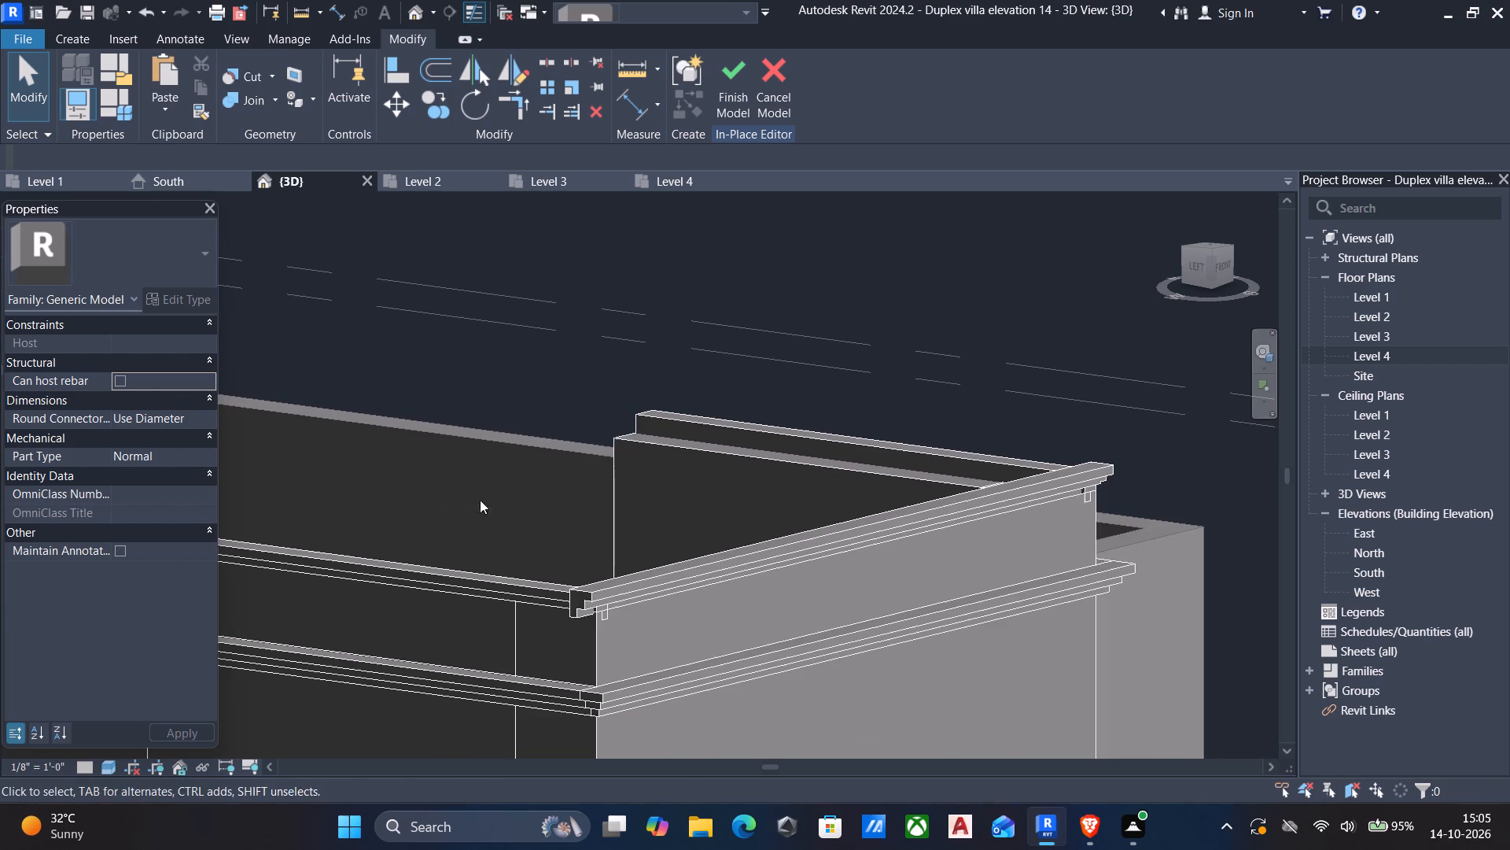
{"action": "middle_click_drag", "start_coordinate": [711, 532], "coordinate": [866, 663], "text": "shift"}
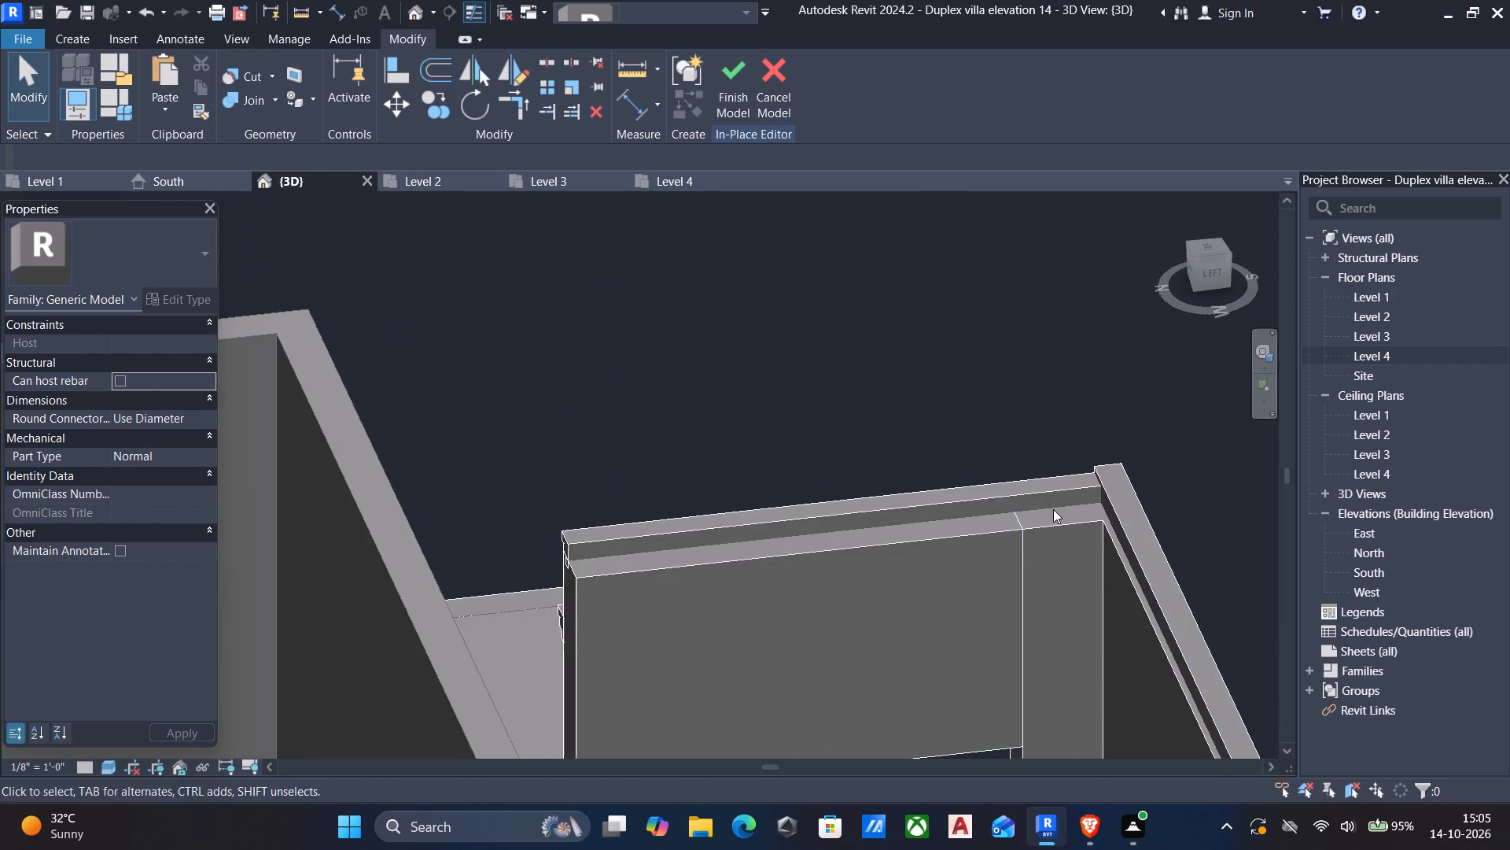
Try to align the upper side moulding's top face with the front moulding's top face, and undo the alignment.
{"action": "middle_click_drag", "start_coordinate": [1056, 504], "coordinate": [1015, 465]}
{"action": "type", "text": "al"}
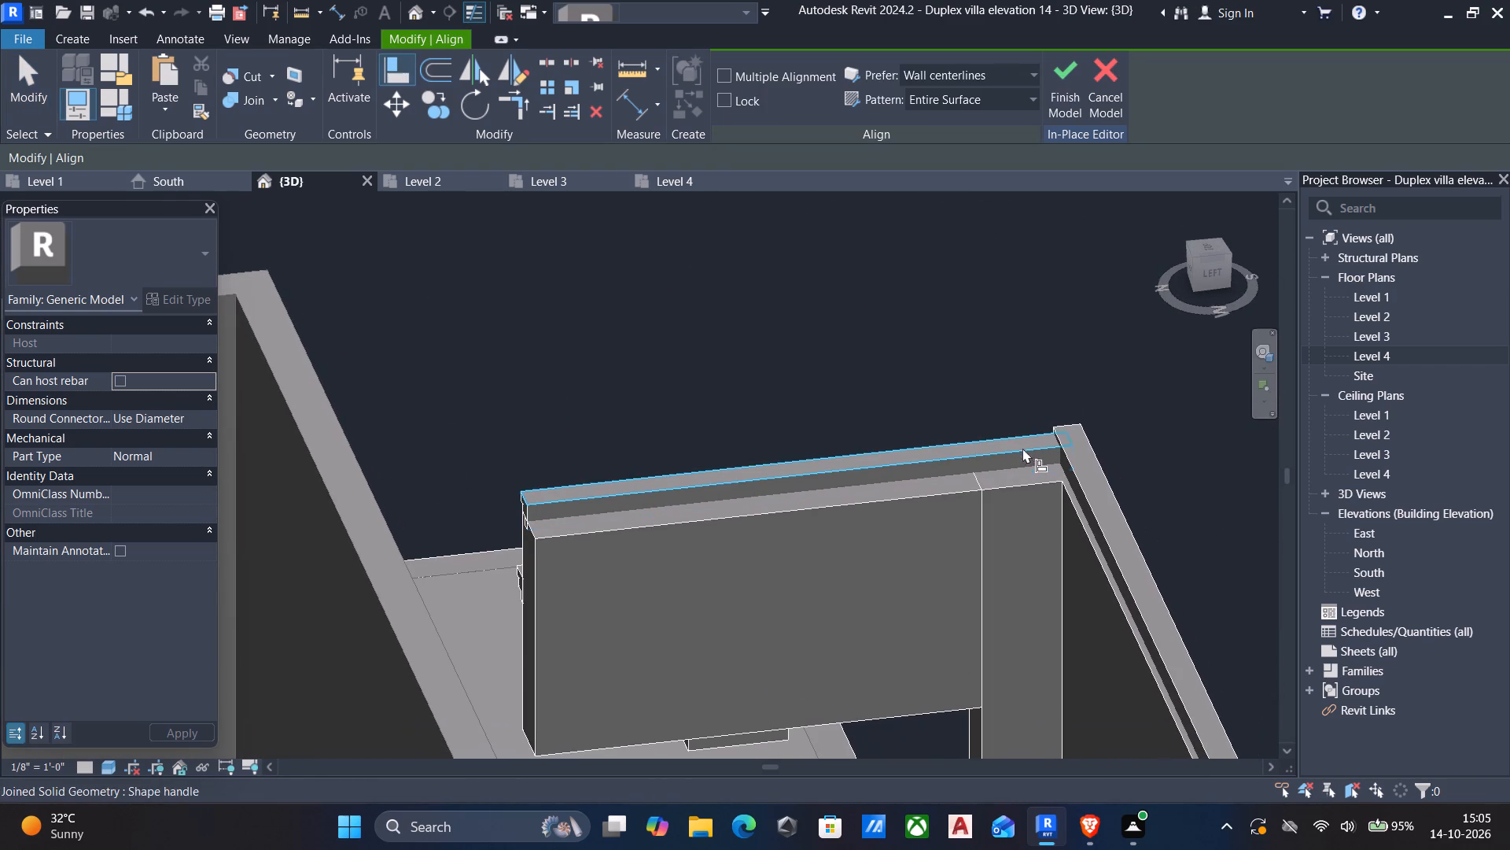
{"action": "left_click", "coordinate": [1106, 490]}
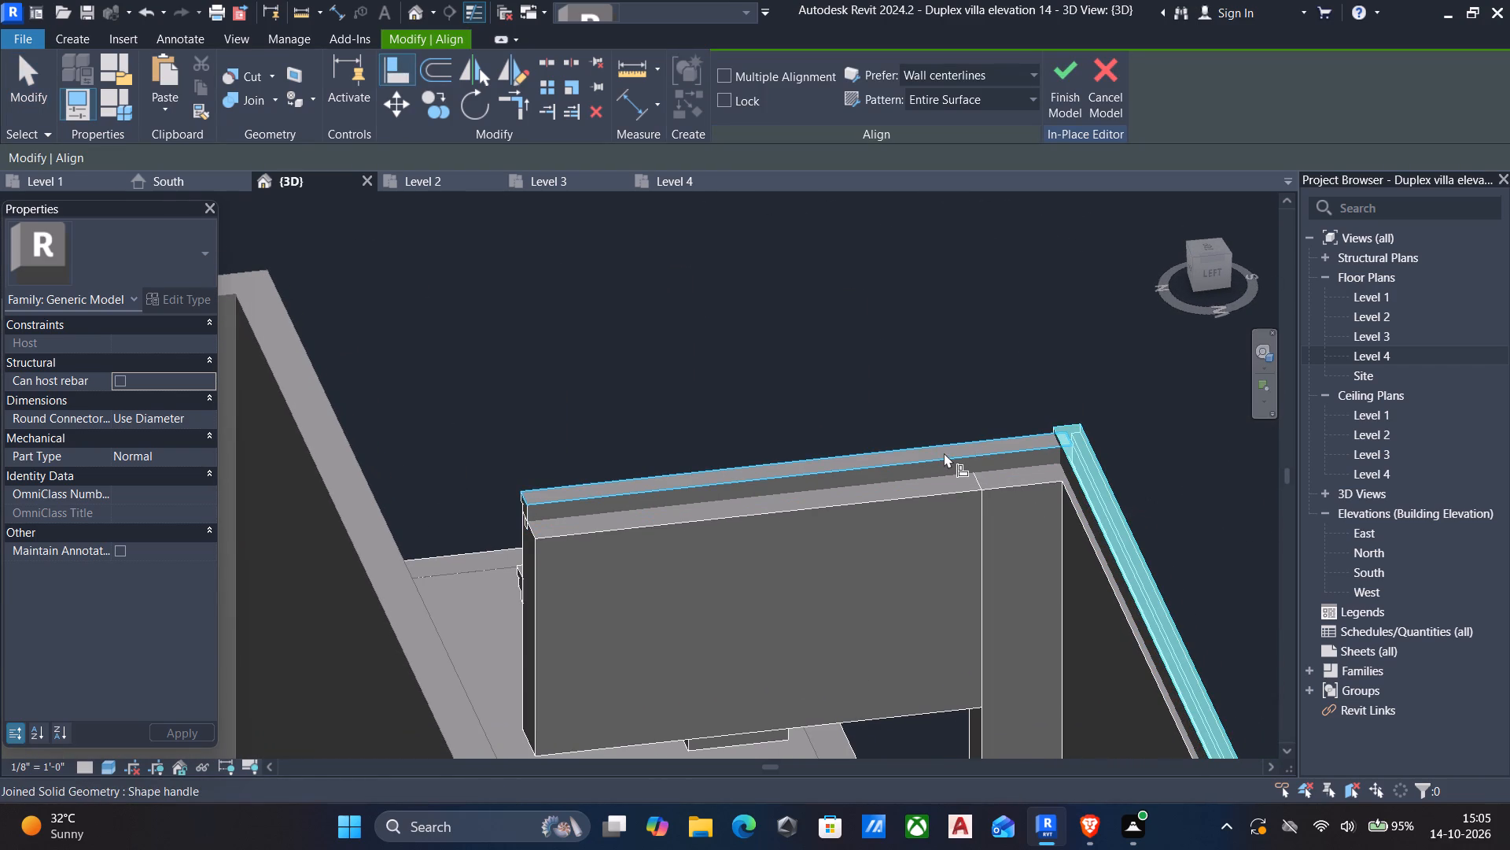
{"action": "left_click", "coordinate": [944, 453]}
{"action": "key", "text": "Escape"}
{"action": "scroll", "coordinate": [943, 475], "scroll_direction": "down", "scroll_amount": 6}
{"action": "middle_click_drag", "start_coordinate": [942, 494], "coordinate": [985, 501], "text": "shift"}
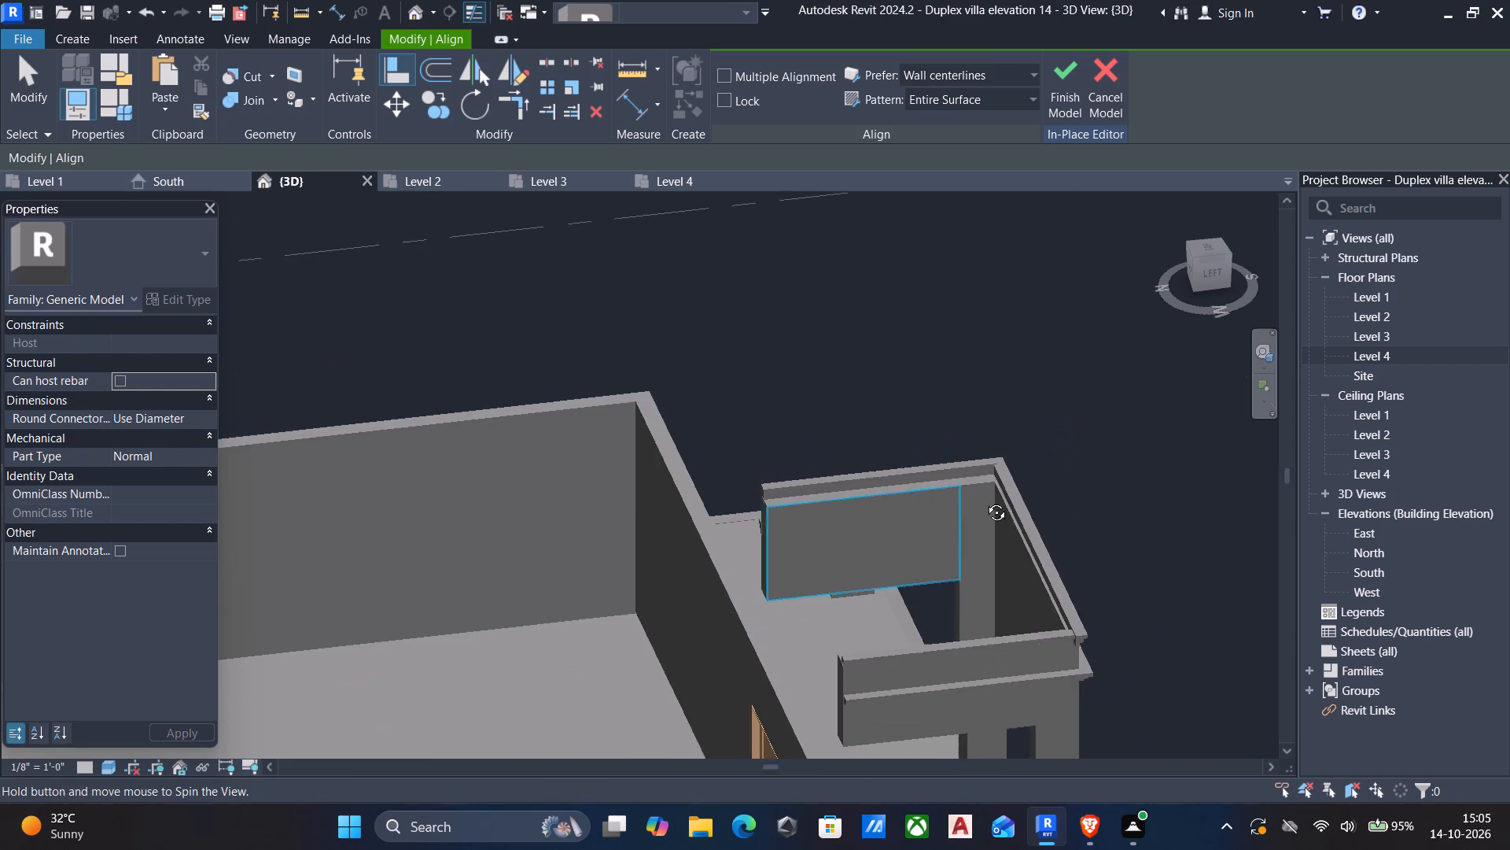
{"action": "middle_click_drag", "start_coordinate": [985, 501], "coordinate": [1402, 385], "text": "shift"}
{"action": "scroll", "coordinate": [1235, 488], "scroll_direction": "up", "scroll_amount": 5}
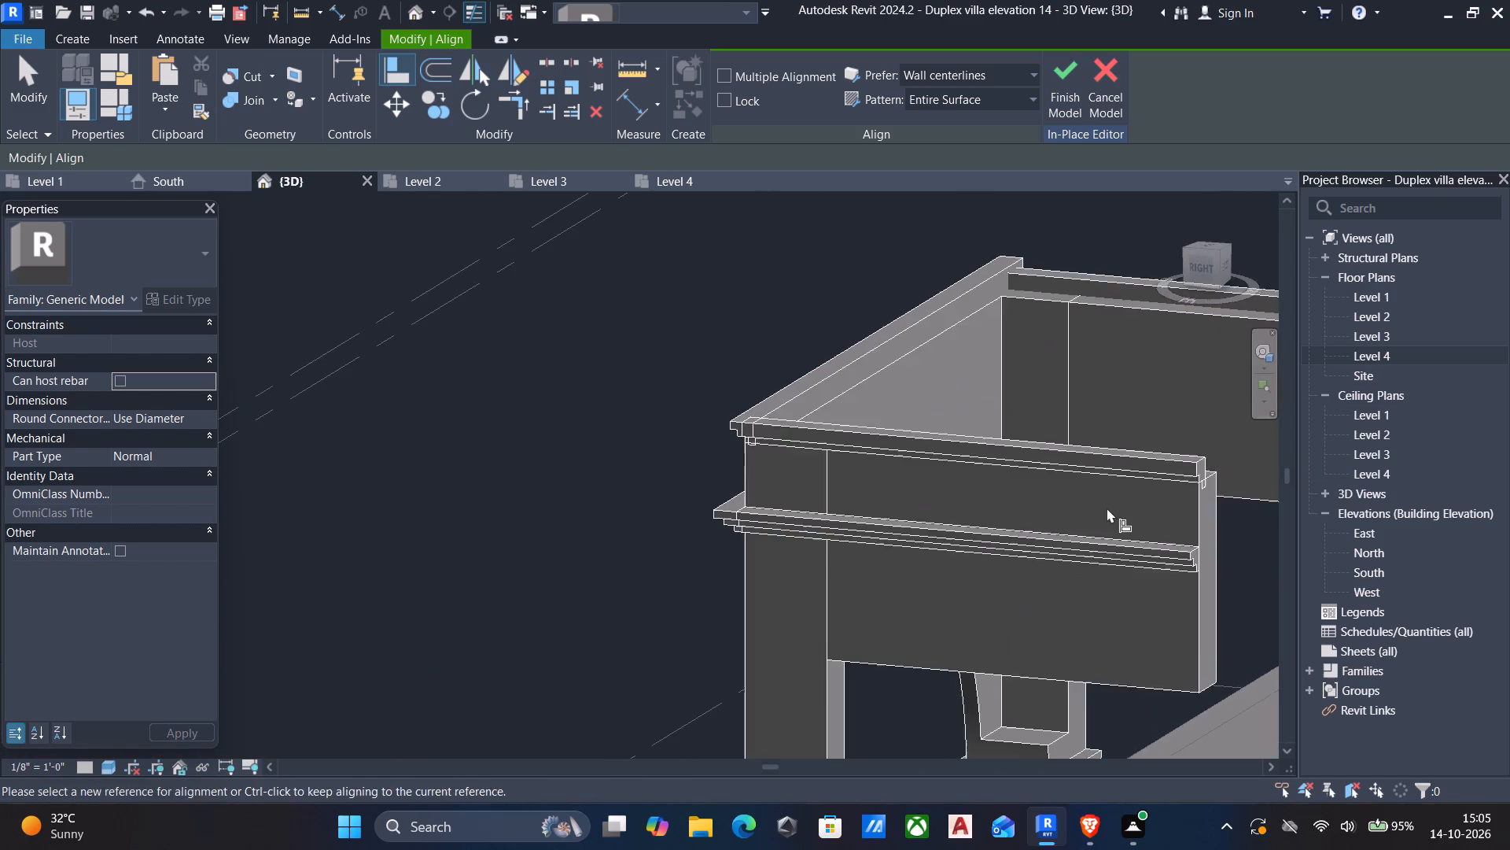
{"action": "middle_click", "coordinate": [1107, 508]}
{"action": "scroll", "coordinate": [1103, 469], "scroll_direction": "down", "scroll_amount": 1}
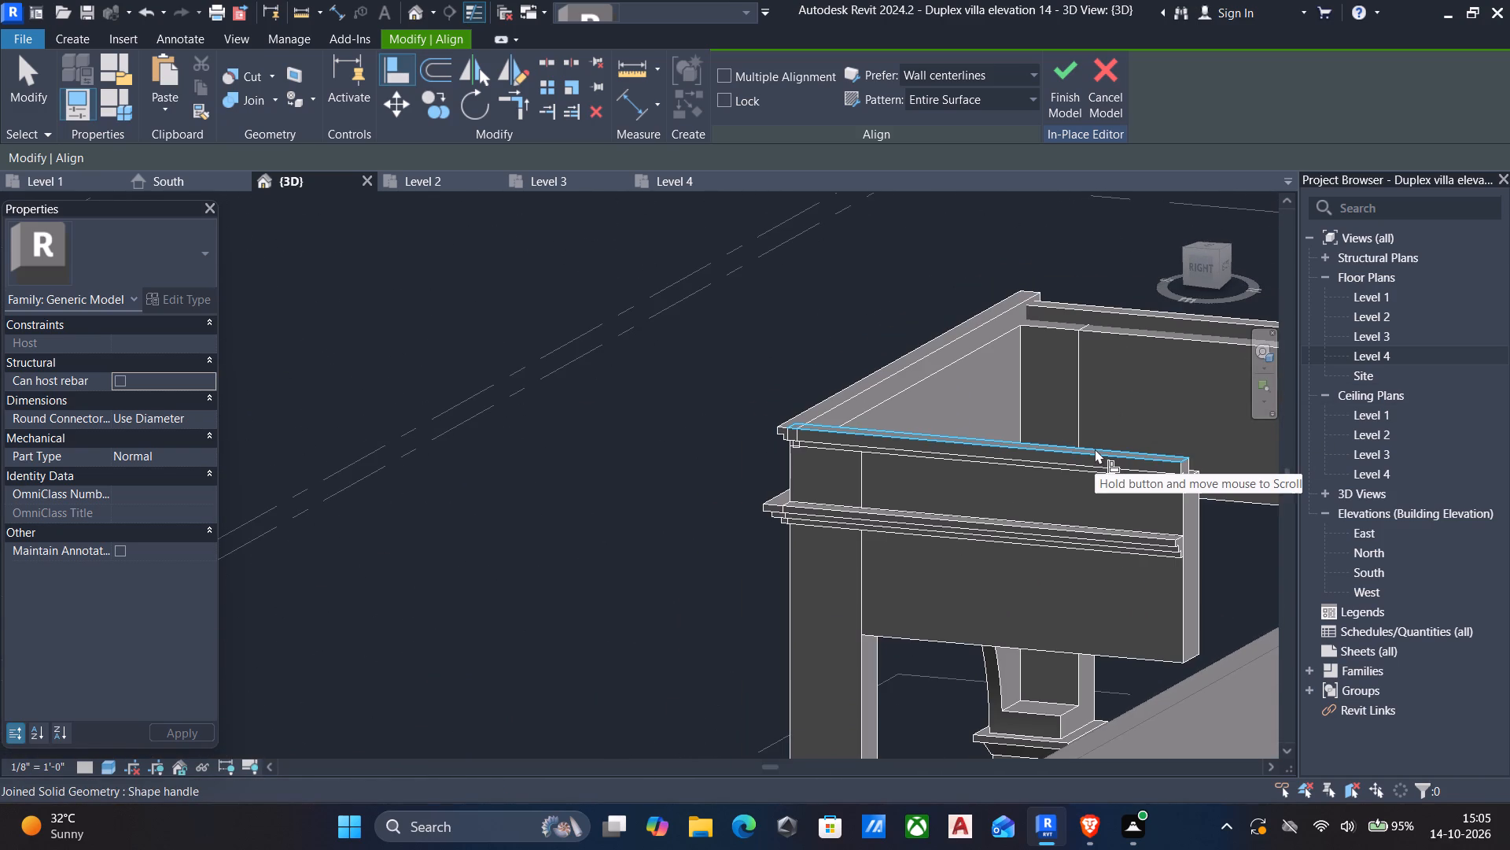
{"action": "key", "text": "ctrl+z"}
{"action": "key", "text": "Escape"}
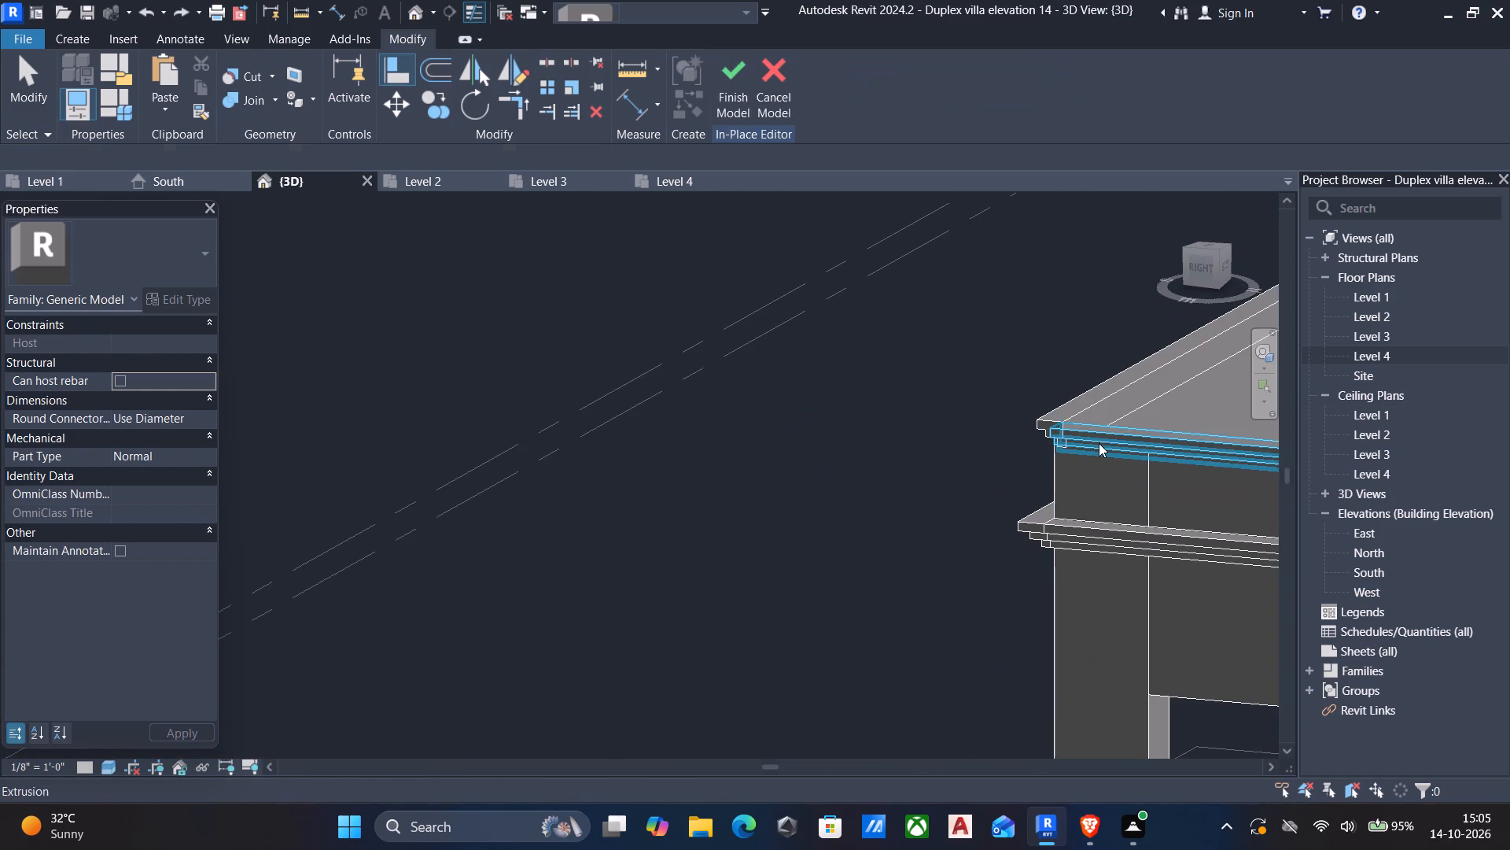
Nudge the right-hand upper side moulding upward until its top is level with the upper front moulding's top.
{"action": "left_click", "coordinate": [1099, 442]}
{"action": "middle_click_drag", "start_coordinate": [959, 493], "coordinate": [446, 444]}
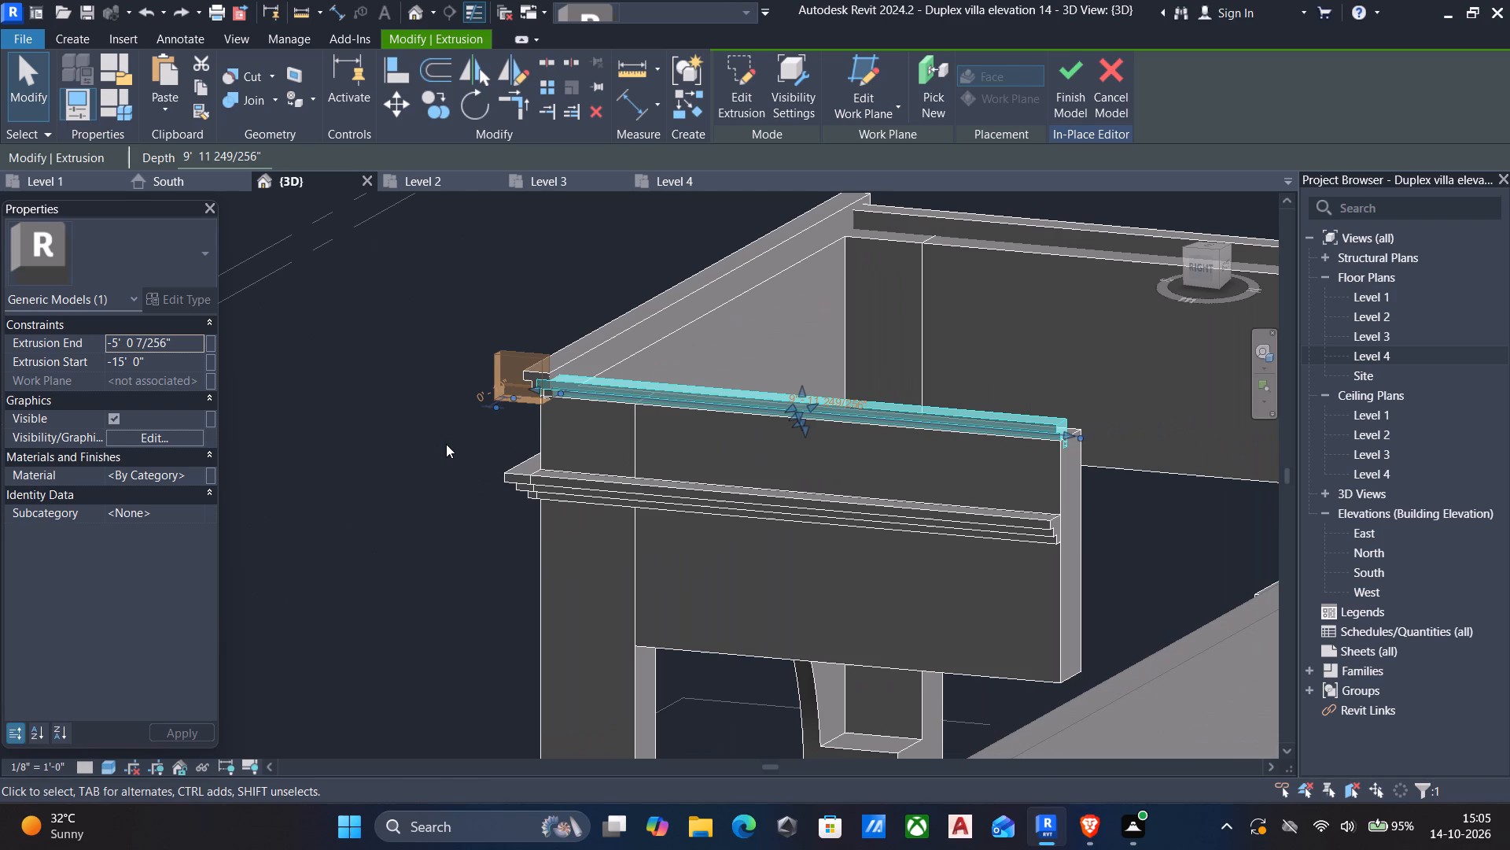
{"action": "key", "text": "Up"}
{"action": "scroll", "coordinate": [606, 479], "scroll_direction": "up", "scroll_amount": 4}
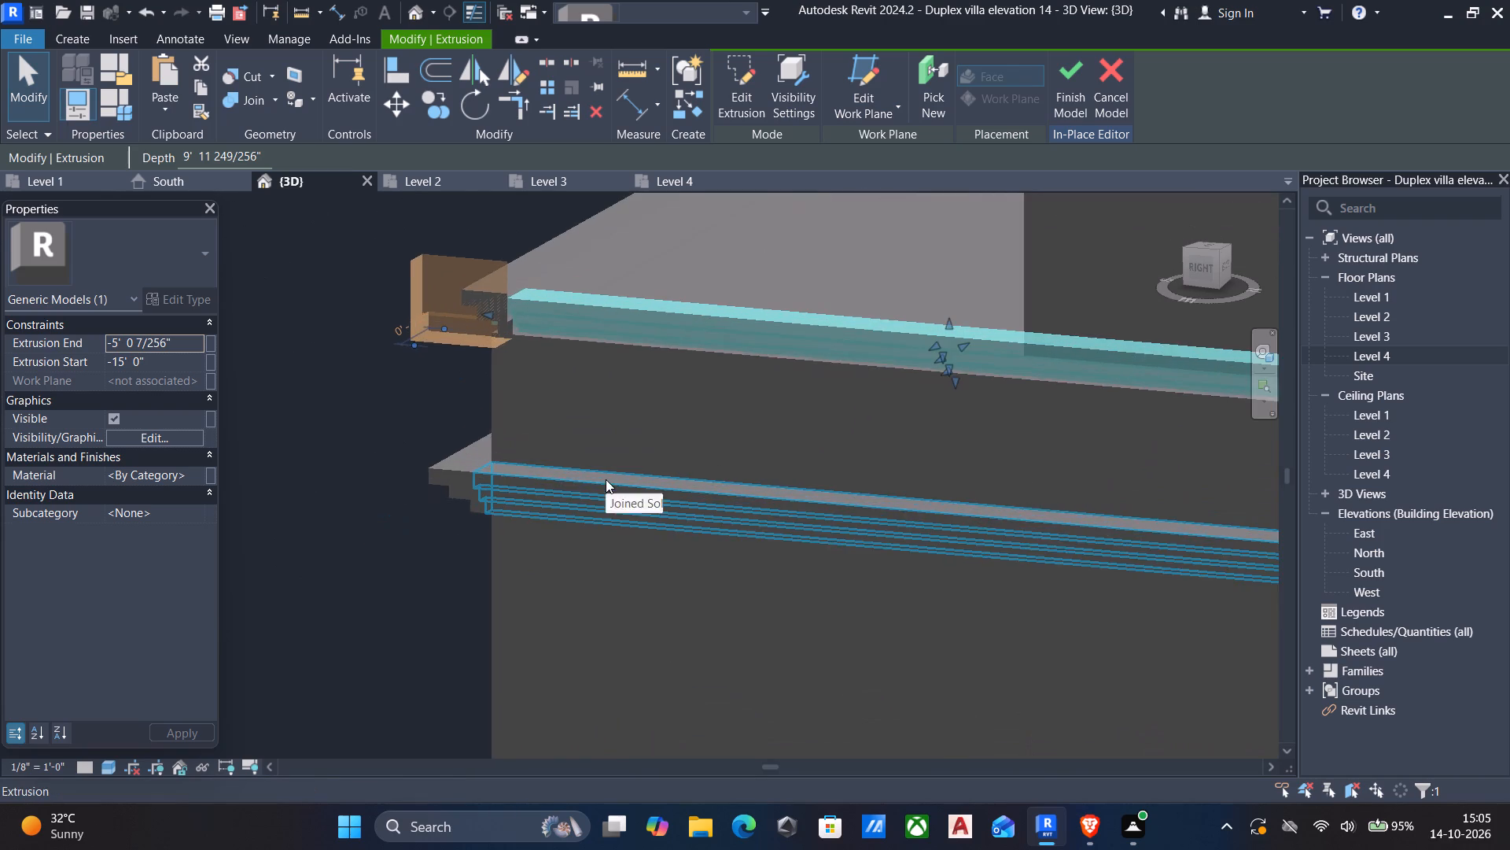
{"action": "middle_click_drag", "start_coordinate": [598, 468], "coordinate": [582, 597]}
{"action": "scroll", "coordinate": [488, 426], "scroll_direction": "up", "scroll_amount": 9}
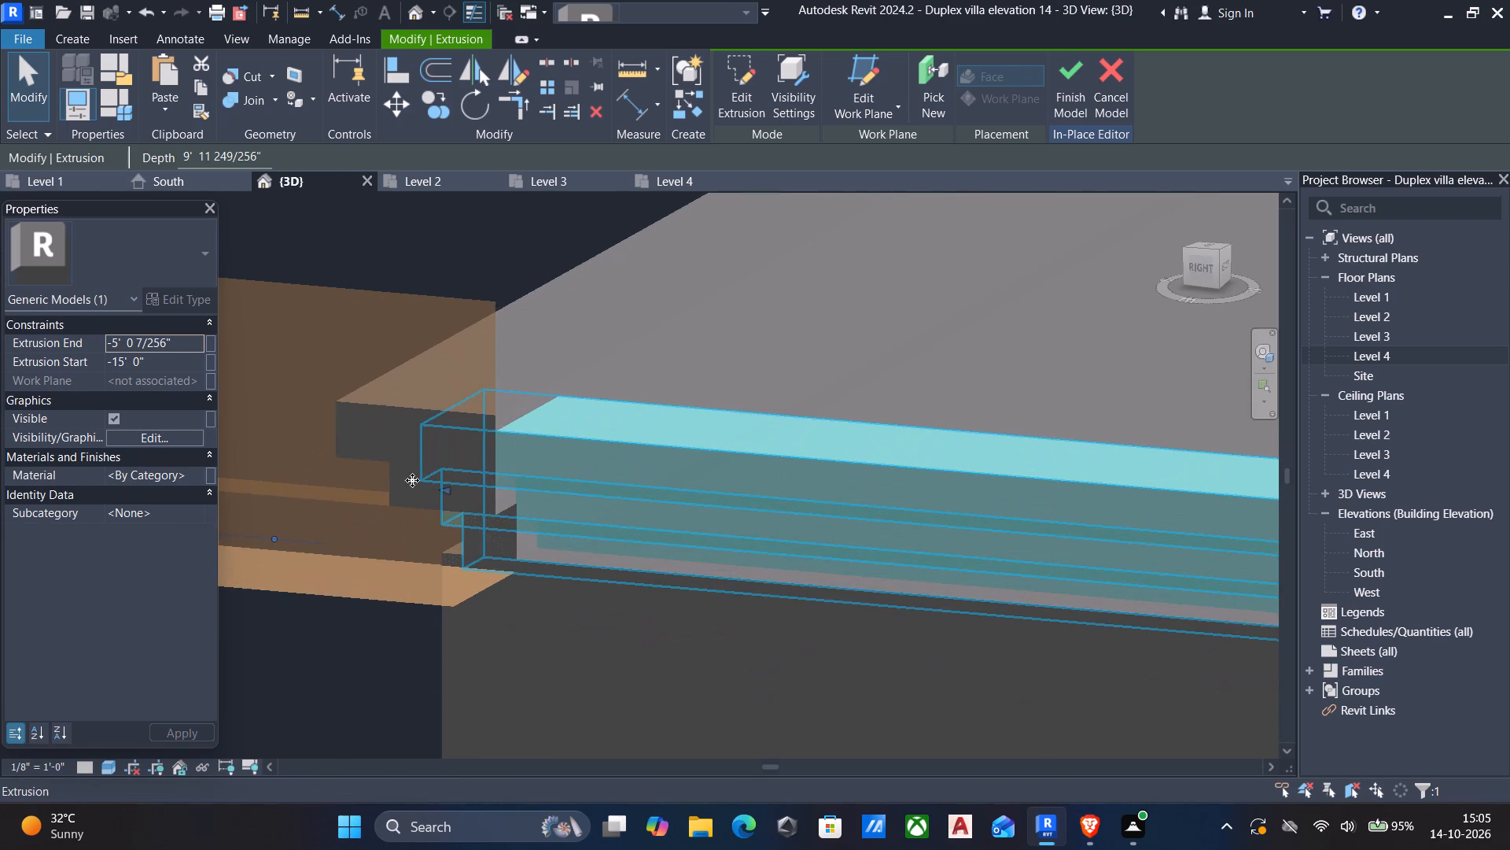
{"action": "key", "text": "Up"}
{"action": "key", "text": "Up"}
{"action": "key", "text": "Up"}
{"action": "key", "text": "Up"}
{"action": "key", "text": "Up"}
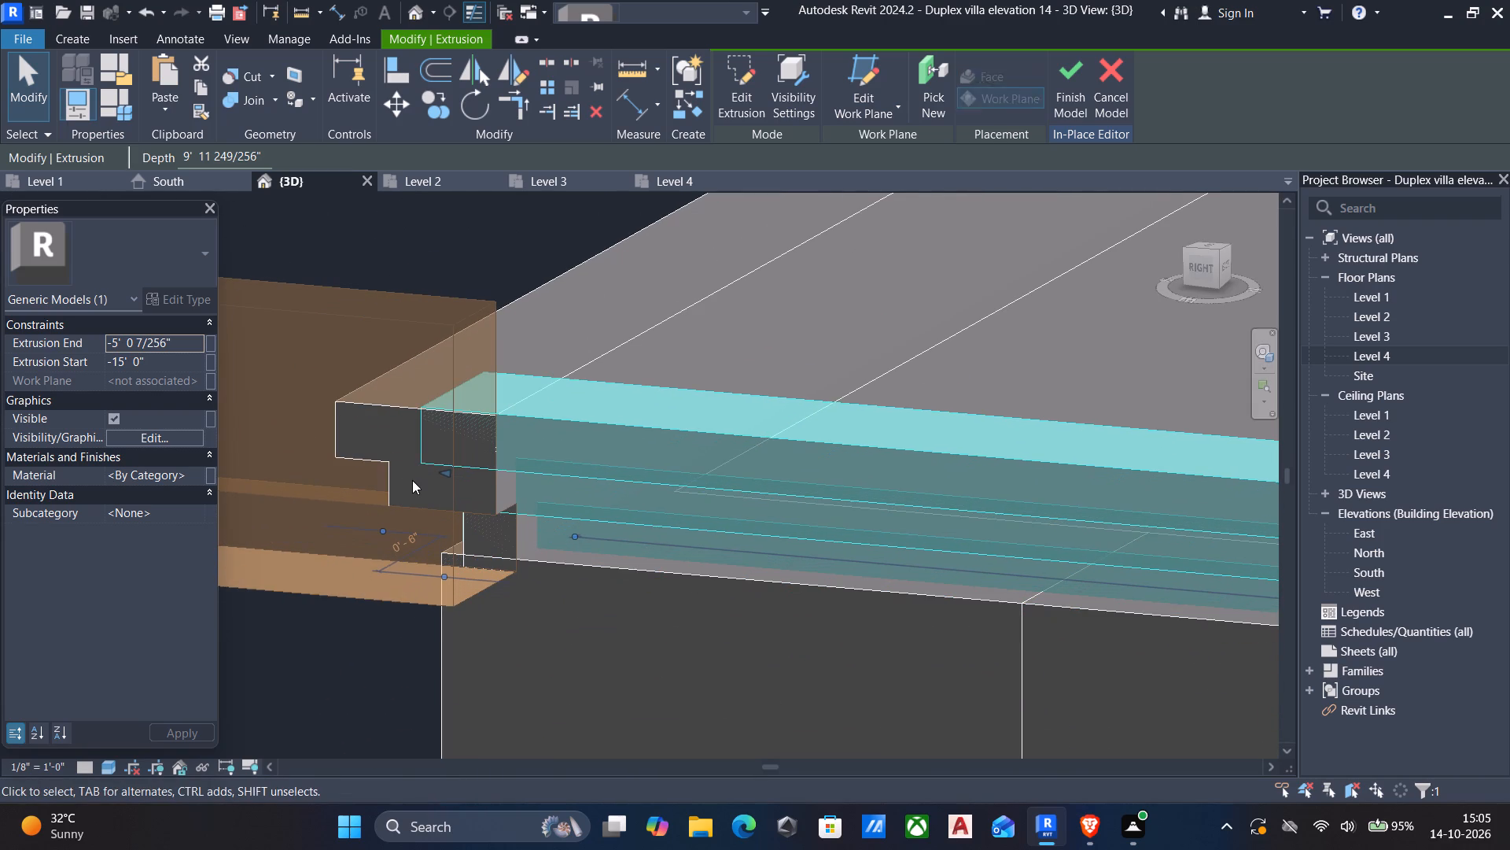
{"action": "key", "text": "Escape"}
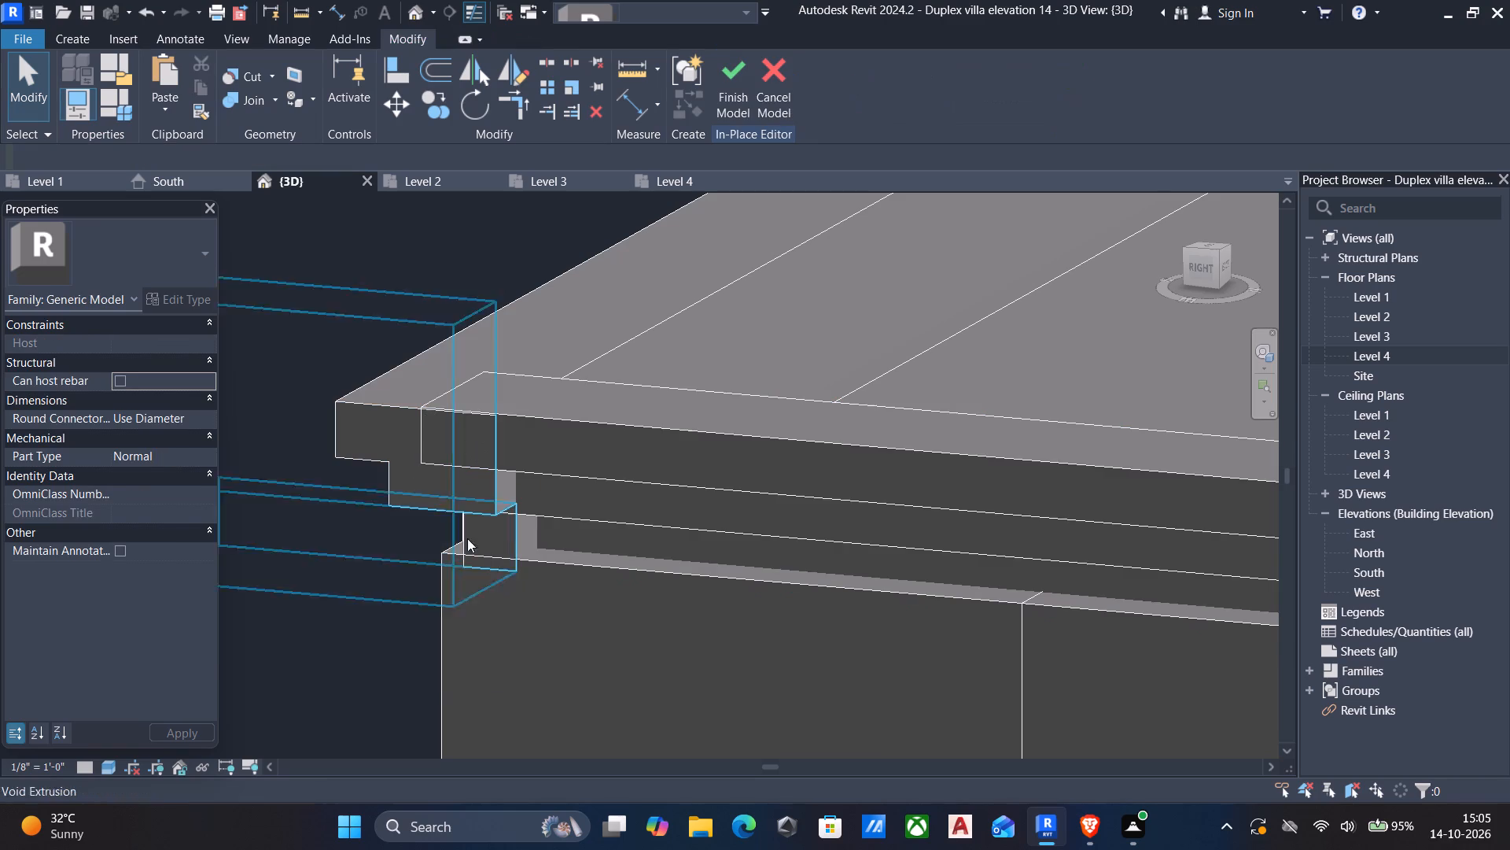
Examine the side elevation and the upper front-right moulding corner to check how the front and side mouldings meet.
{"action": "left_click", "coordinate": [1203, 264]}
{"action": "scroll", "coordinate": [679, 496], "scroll_direction": "up", "scroll_amount": 2}
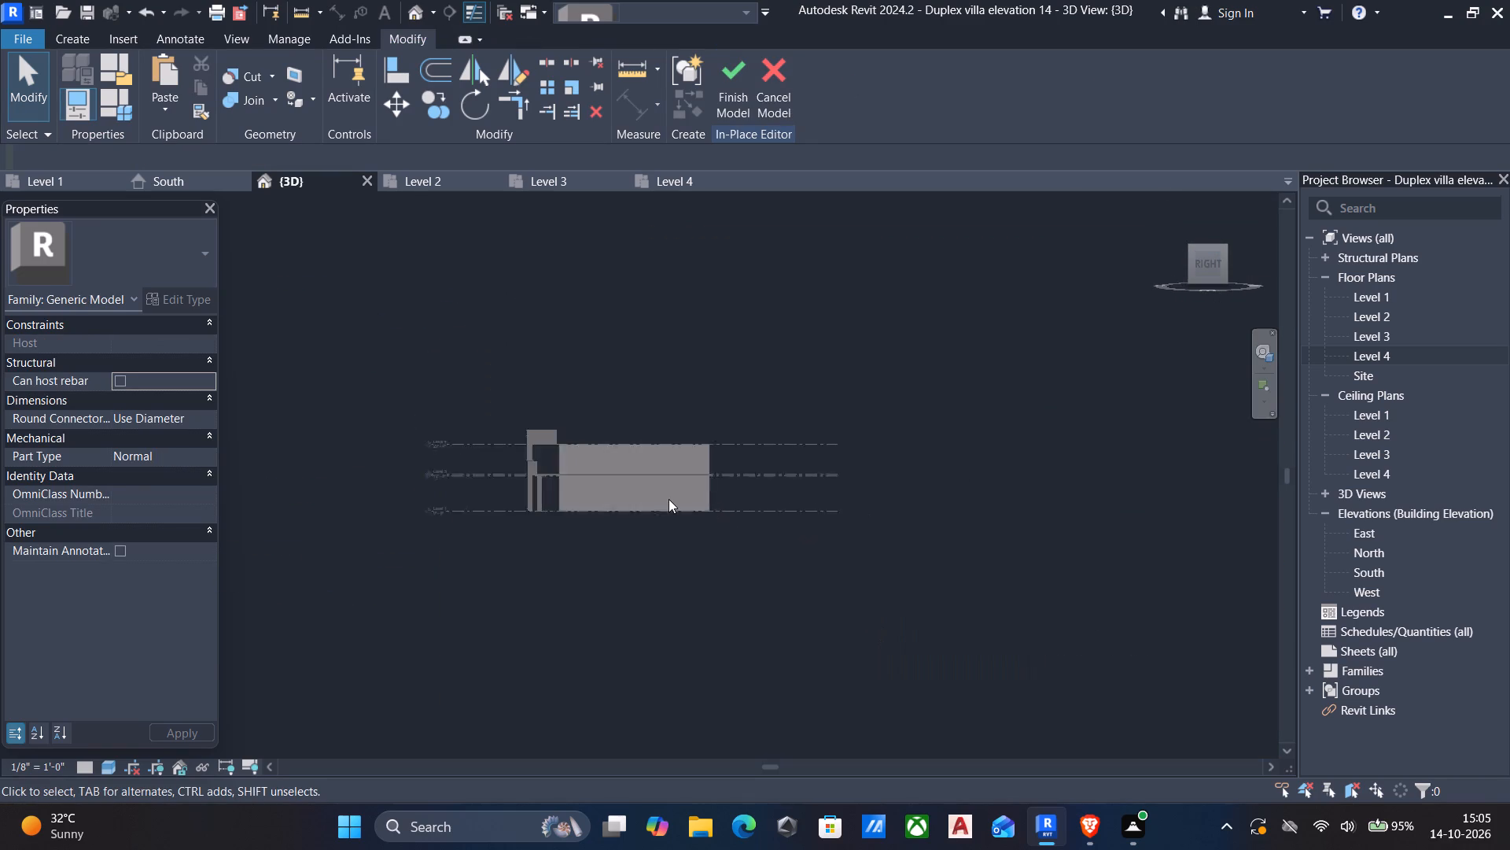
{"action": "scroll", "coordinate": [668, 499], "scroll_direction": "up", "scroll_amount": 10}
{"action": "middle_click_drag", "start_coordinate": [610, 434], "coordinate": [962, 558]}
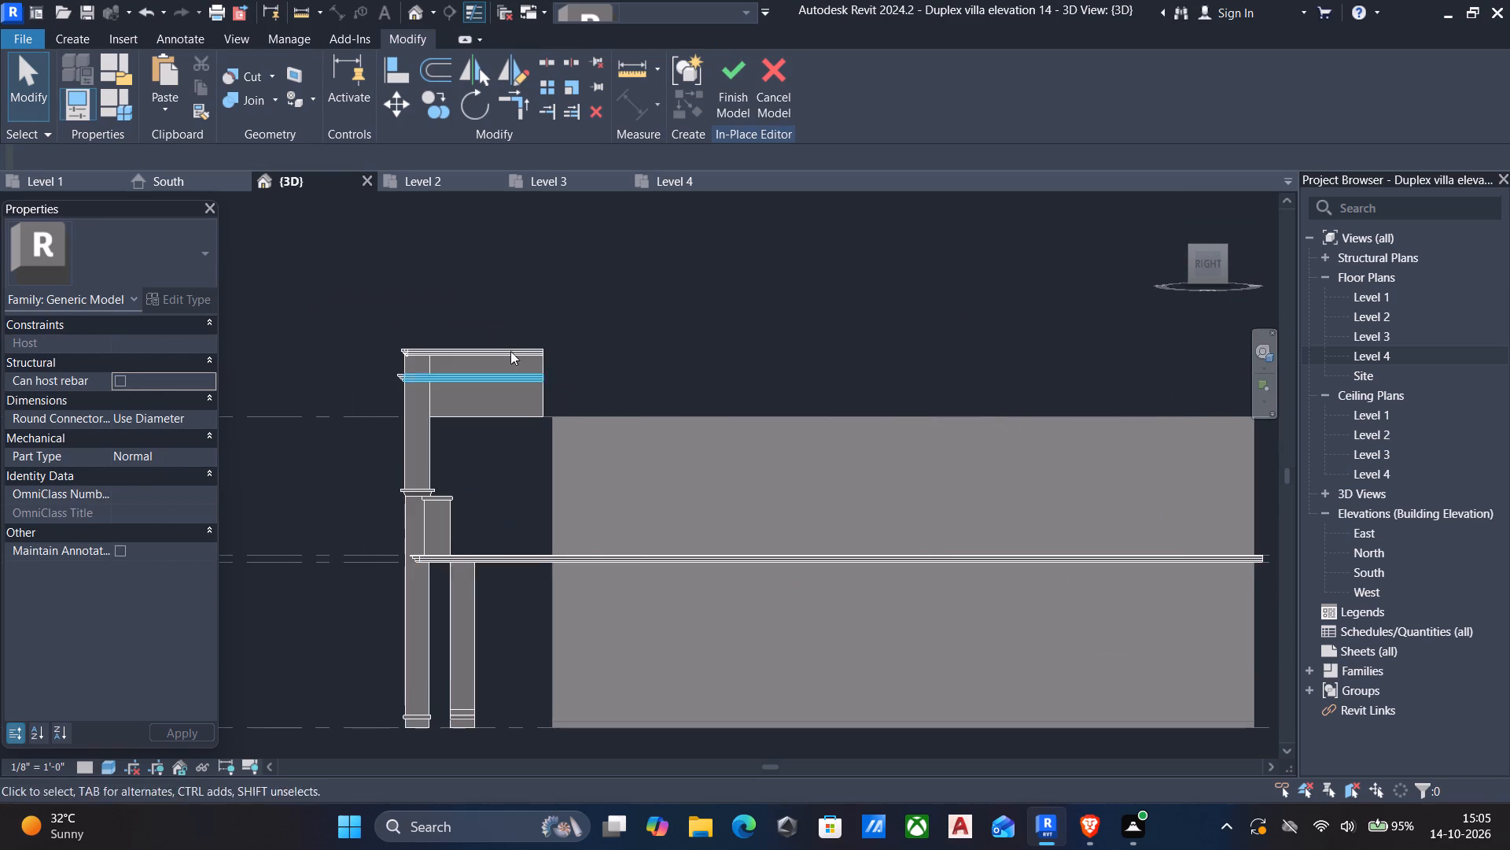
{"action": "scroll", "coordinate": [405, 350], "scroll_direction": "up", "scroll_amount": 9}
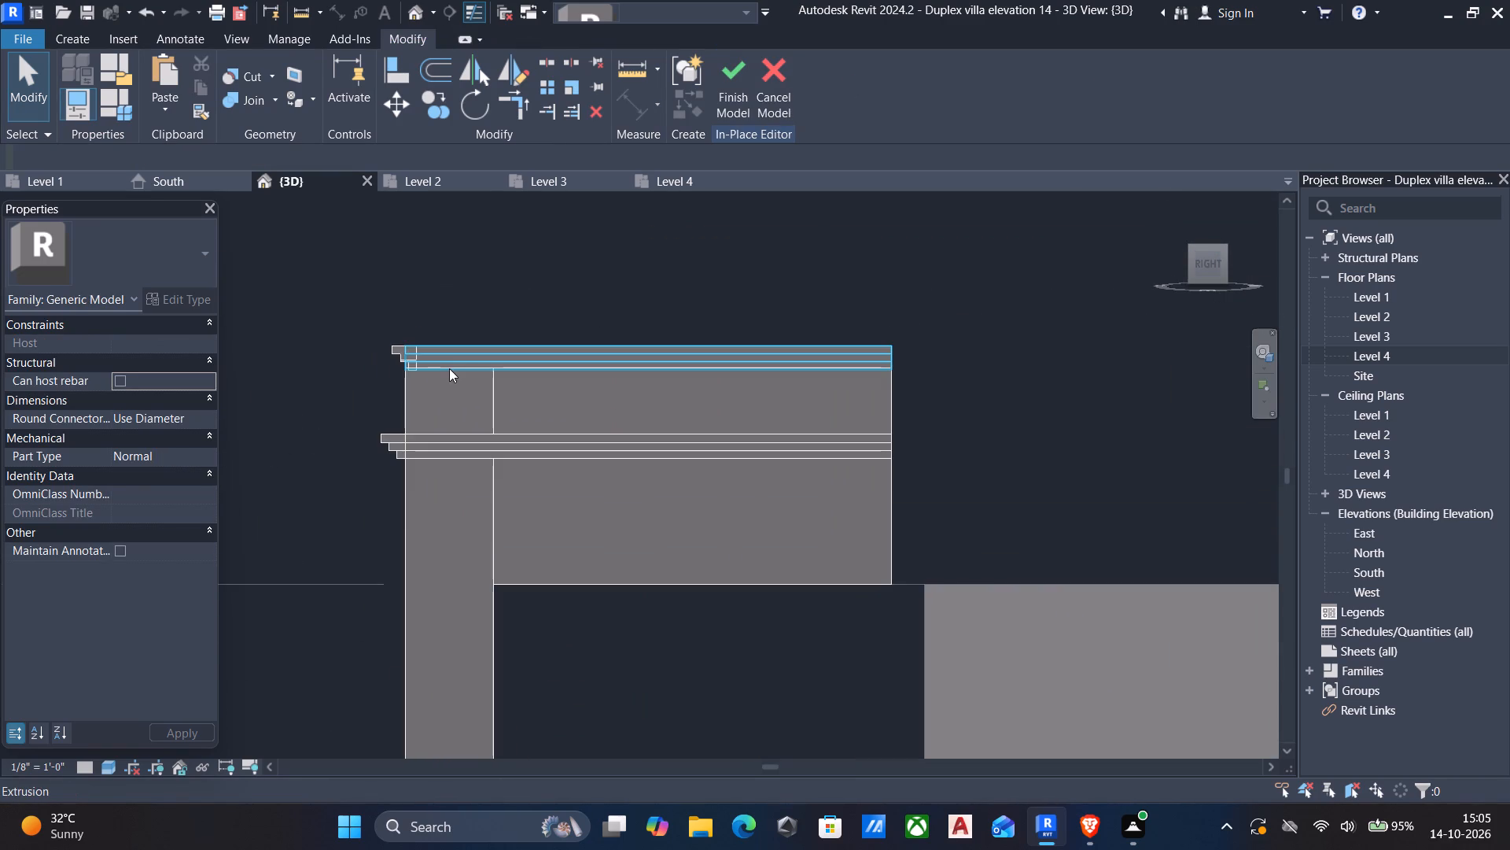
{"action": "scroll", "coordinate": [739, 198], "scroll_direction": "down", "scroll_amount": 4}
{"action": "middle_click_drag", "start_coordinate": [735, 261], "coordinate": [649, 363], "text": "shift"}
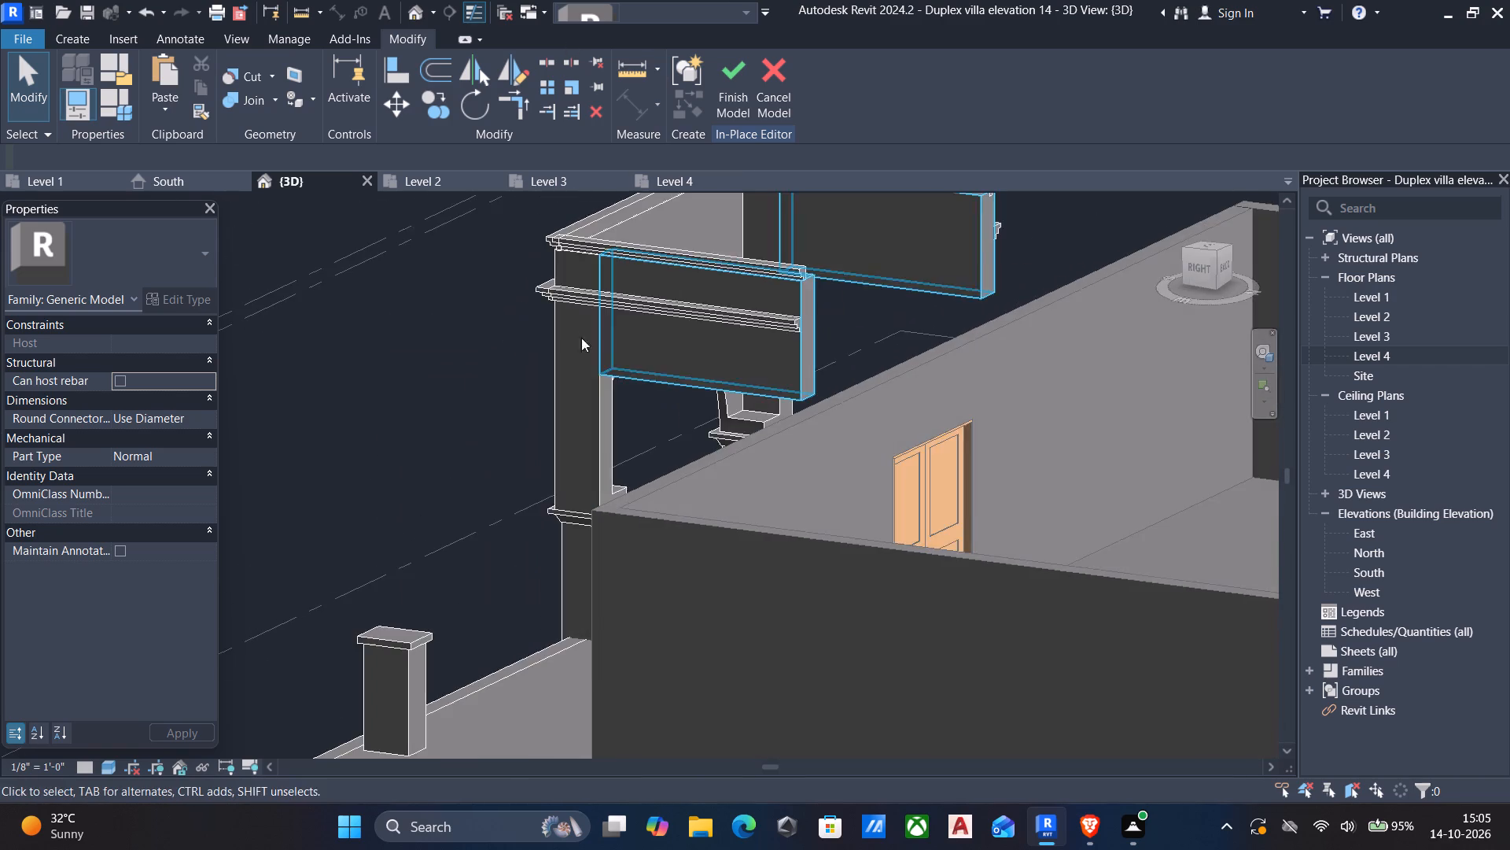
{"action": "middle_click_drag", "start_coordinate": [569, 299], "coordinate": [587, 519]}
{"action": "scroll", "coordinate": [595, 496], "scroll_direction": "up", "scroll_amount": 5}
{"action": "scroll", "coordinate": [530, 434], "scroll_direction": "up", "scroll_amount": 6}
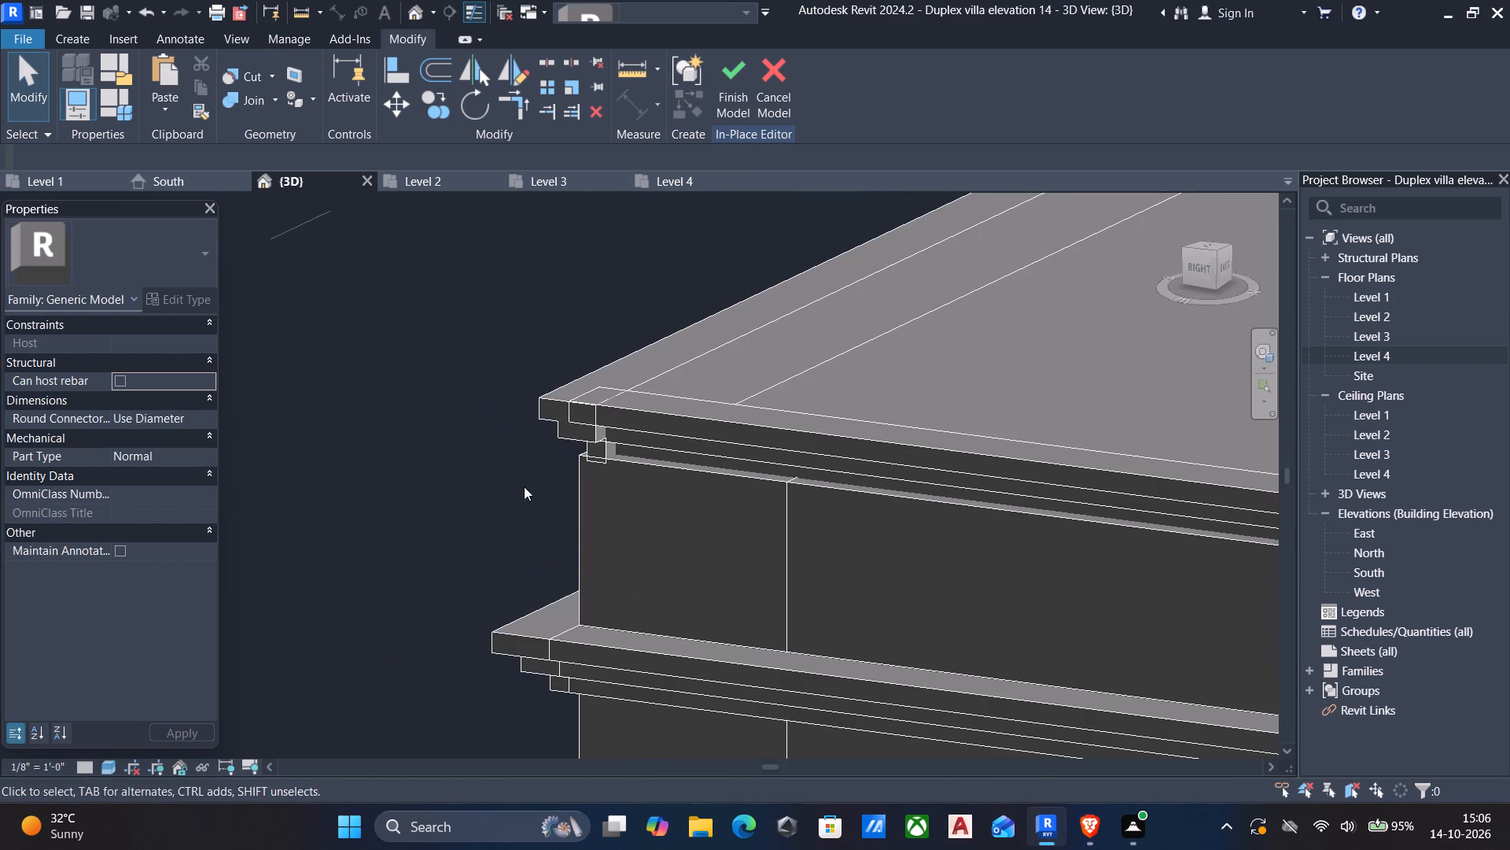
{"action": "middle_click_drag", "start_coordinate": [545, 510], "coordinate": [585, 445], "text": "shift"}
{"action": "middle_click_drag", "start_coordinate": [539, 478], "coordinate": [615, 427]}
{"action": "scroll", "coordinate": [555, 588], "scroll_direction": "up", "scroll_amount": 4}
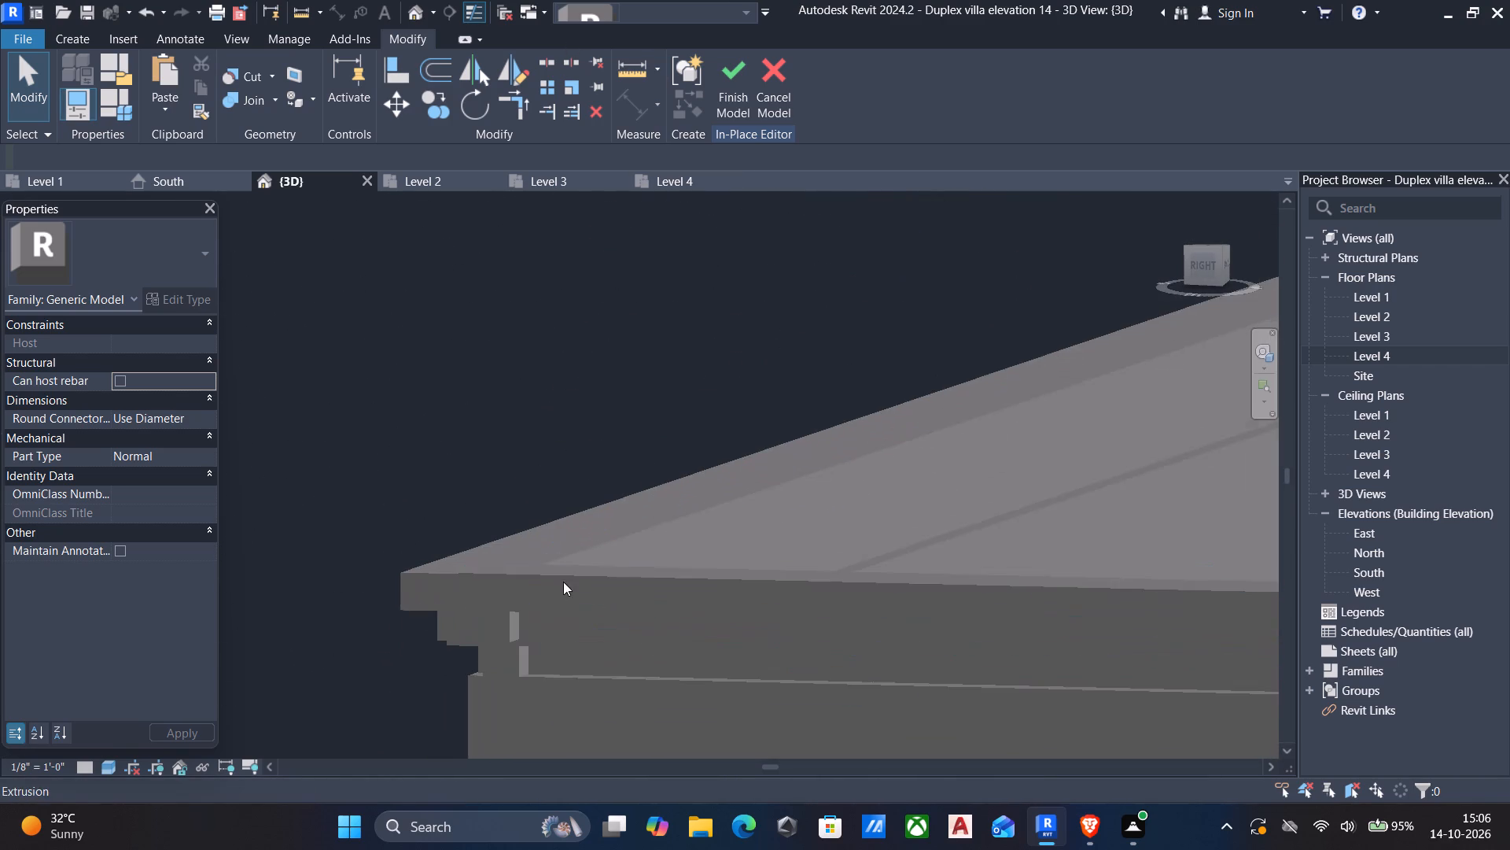
{"action": "middle_click_drag", "start_coordinate": [412, 611], "coordinate": [478, 564]}
{"action": "scroll", "coordinate": [489, 563], "scroll_direction": "up", "scroll_amount": 1}
{"action": "scroll", "coordinate": [558, 628], "scroll_direction": "up", "scroll_amount": 3}
{"action": "middle_click_drag", "start_coordinate": [710, 613], "coordinate": [665, 628], "text": "shift"}
{"action": "scroll", "coordinate": [665, 628], "scroll_direction": "down", "scroll_amount": 2}
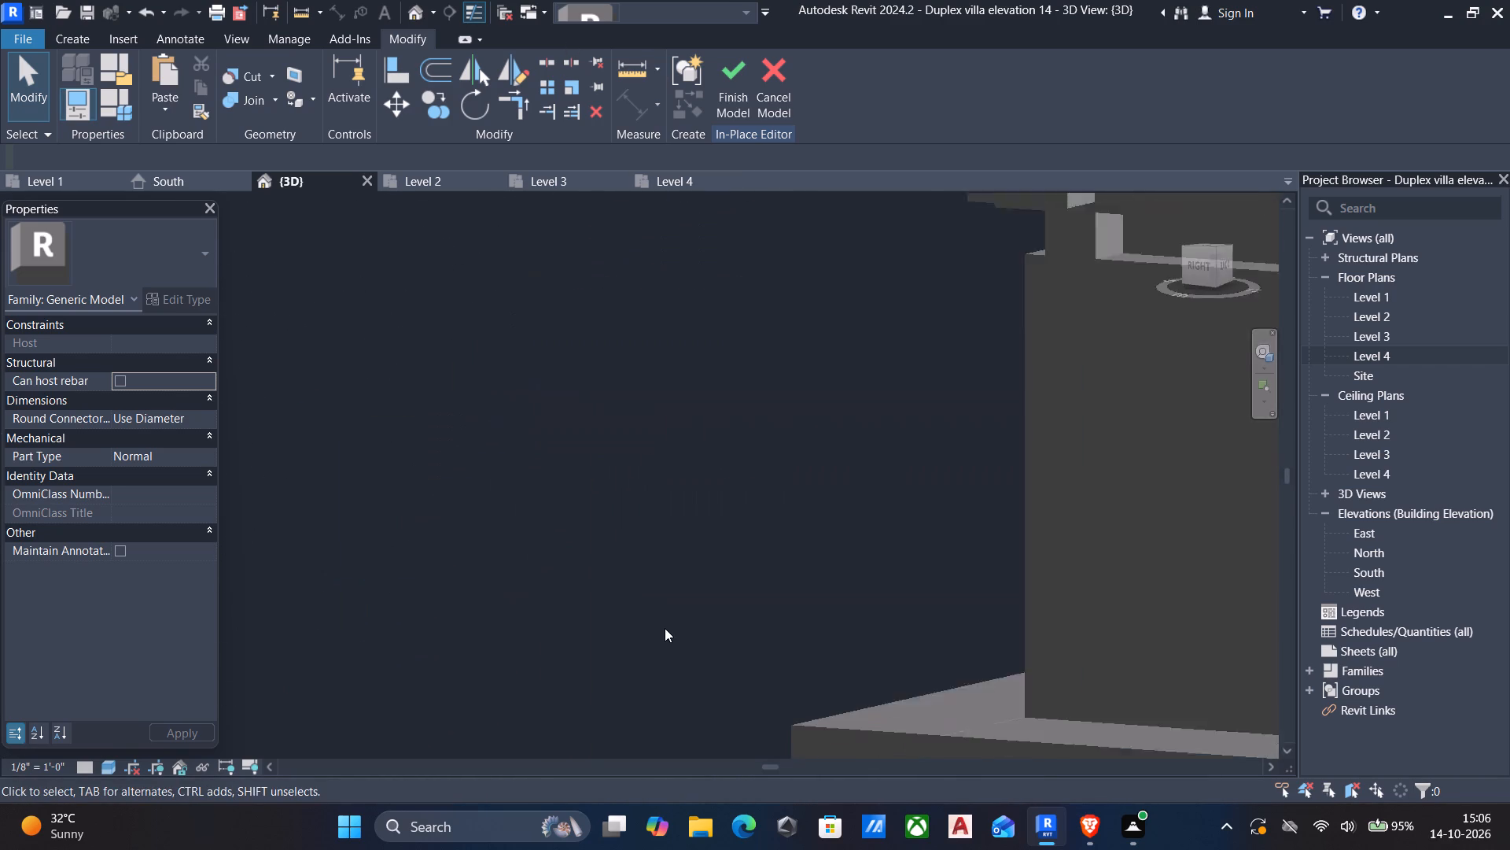
{"action": "scroll", "coordinate": [665, 628], "scroll_direction": "down", "scroll_amount": 3}
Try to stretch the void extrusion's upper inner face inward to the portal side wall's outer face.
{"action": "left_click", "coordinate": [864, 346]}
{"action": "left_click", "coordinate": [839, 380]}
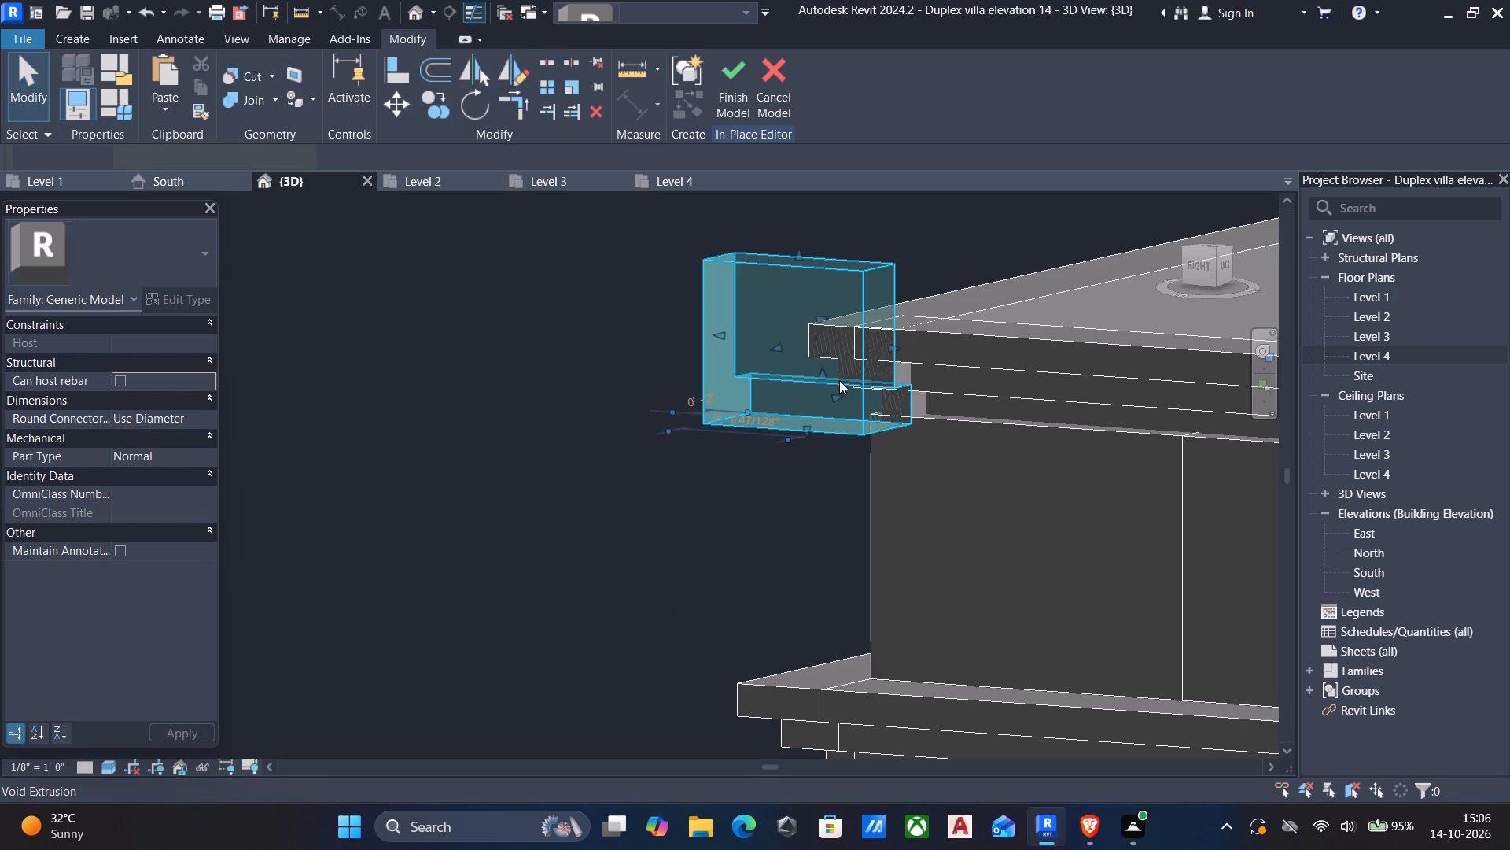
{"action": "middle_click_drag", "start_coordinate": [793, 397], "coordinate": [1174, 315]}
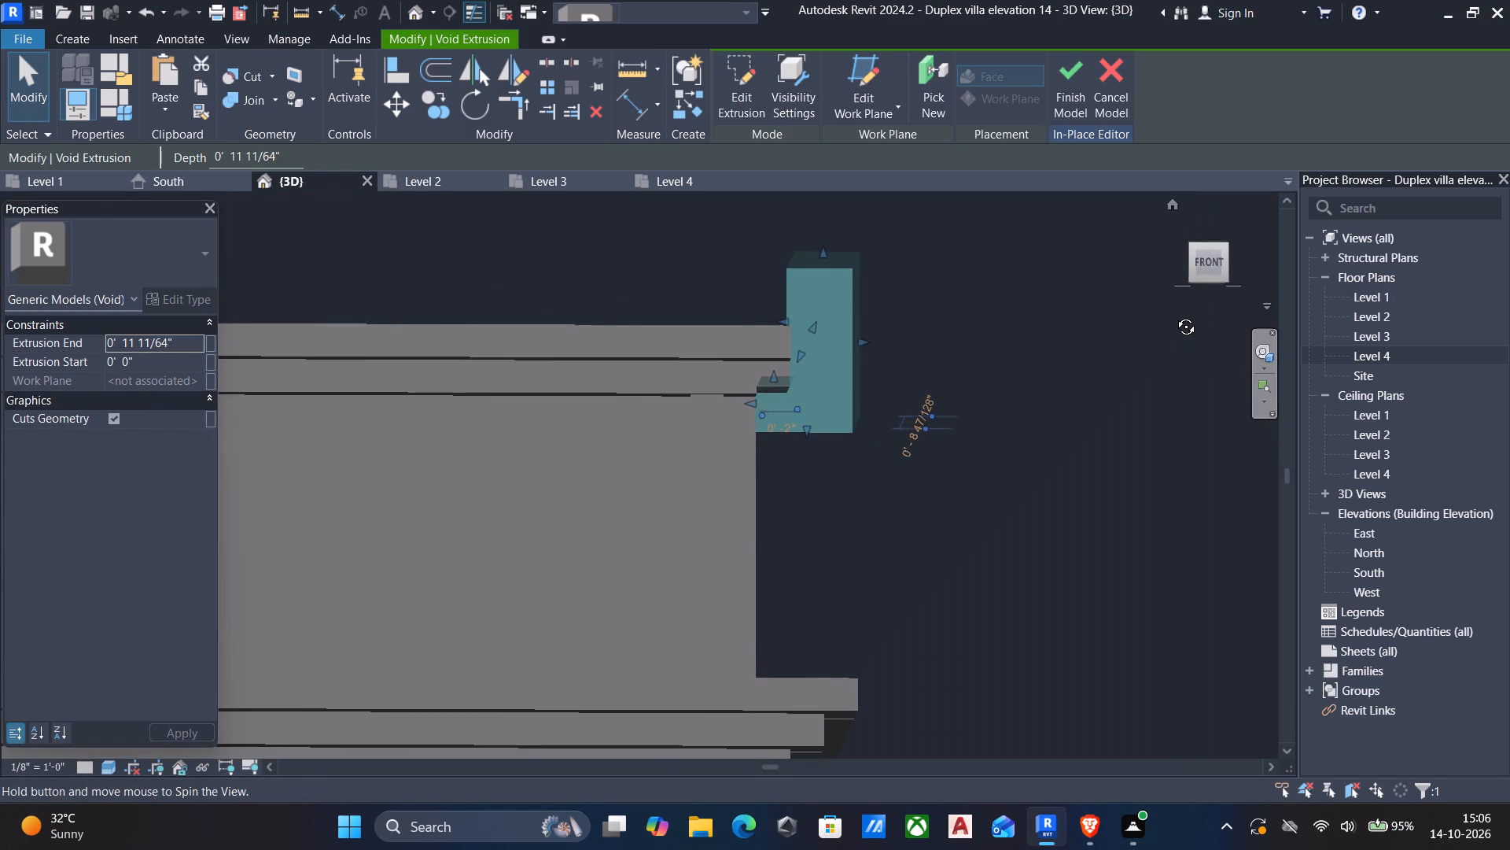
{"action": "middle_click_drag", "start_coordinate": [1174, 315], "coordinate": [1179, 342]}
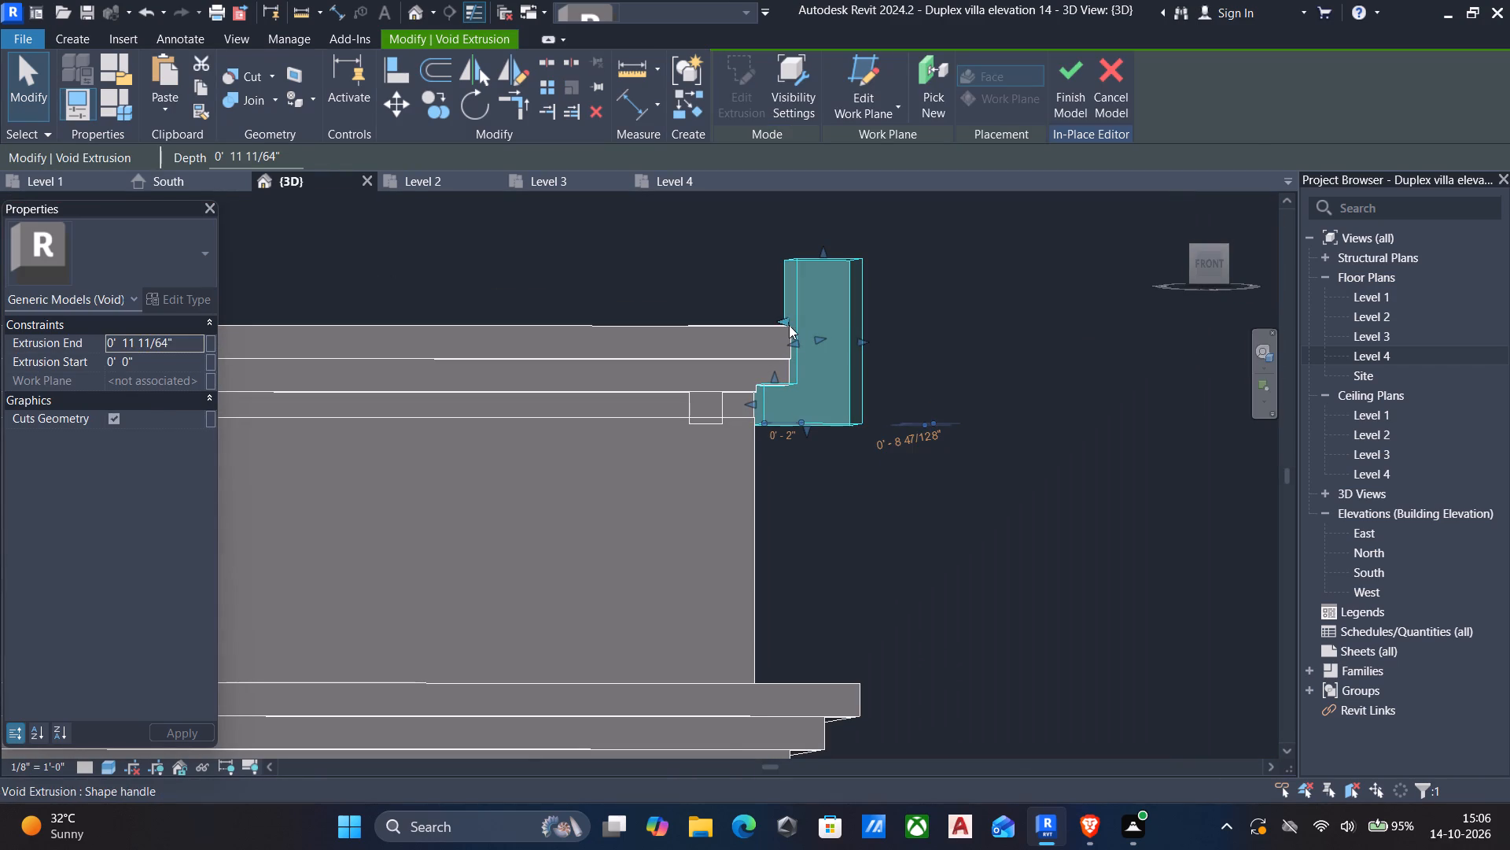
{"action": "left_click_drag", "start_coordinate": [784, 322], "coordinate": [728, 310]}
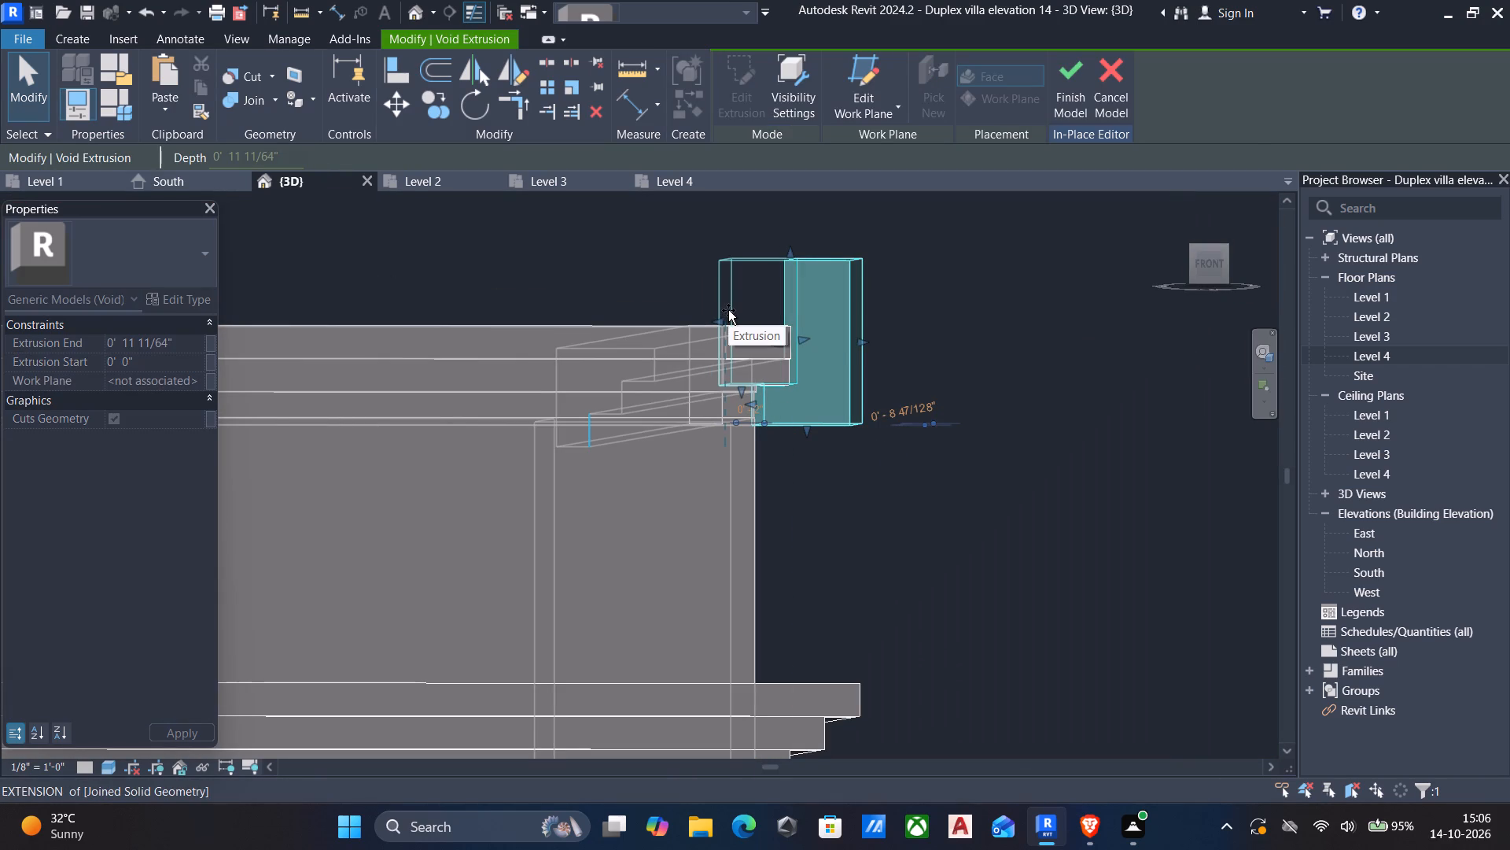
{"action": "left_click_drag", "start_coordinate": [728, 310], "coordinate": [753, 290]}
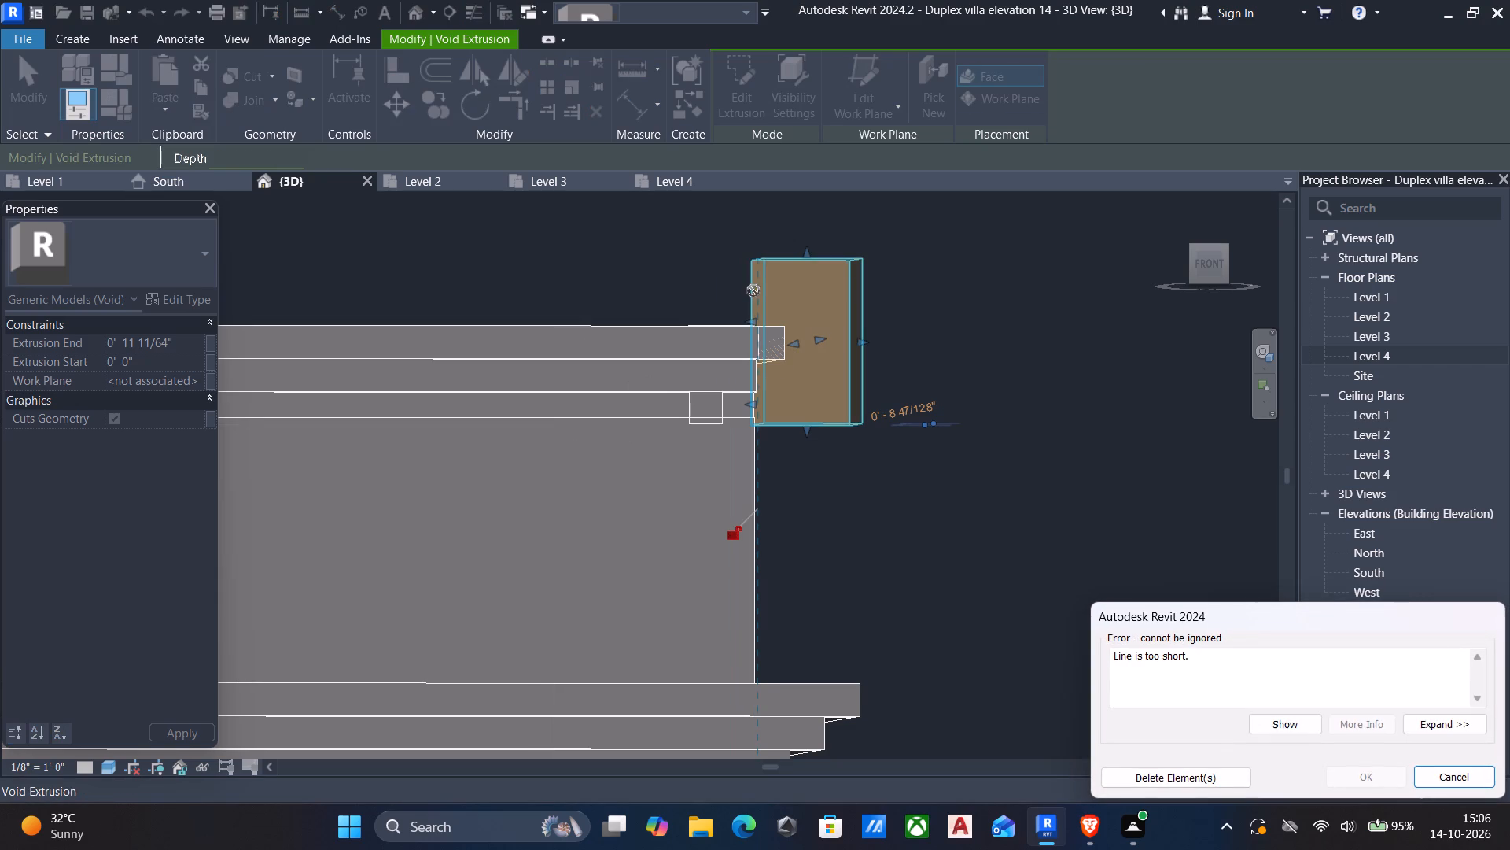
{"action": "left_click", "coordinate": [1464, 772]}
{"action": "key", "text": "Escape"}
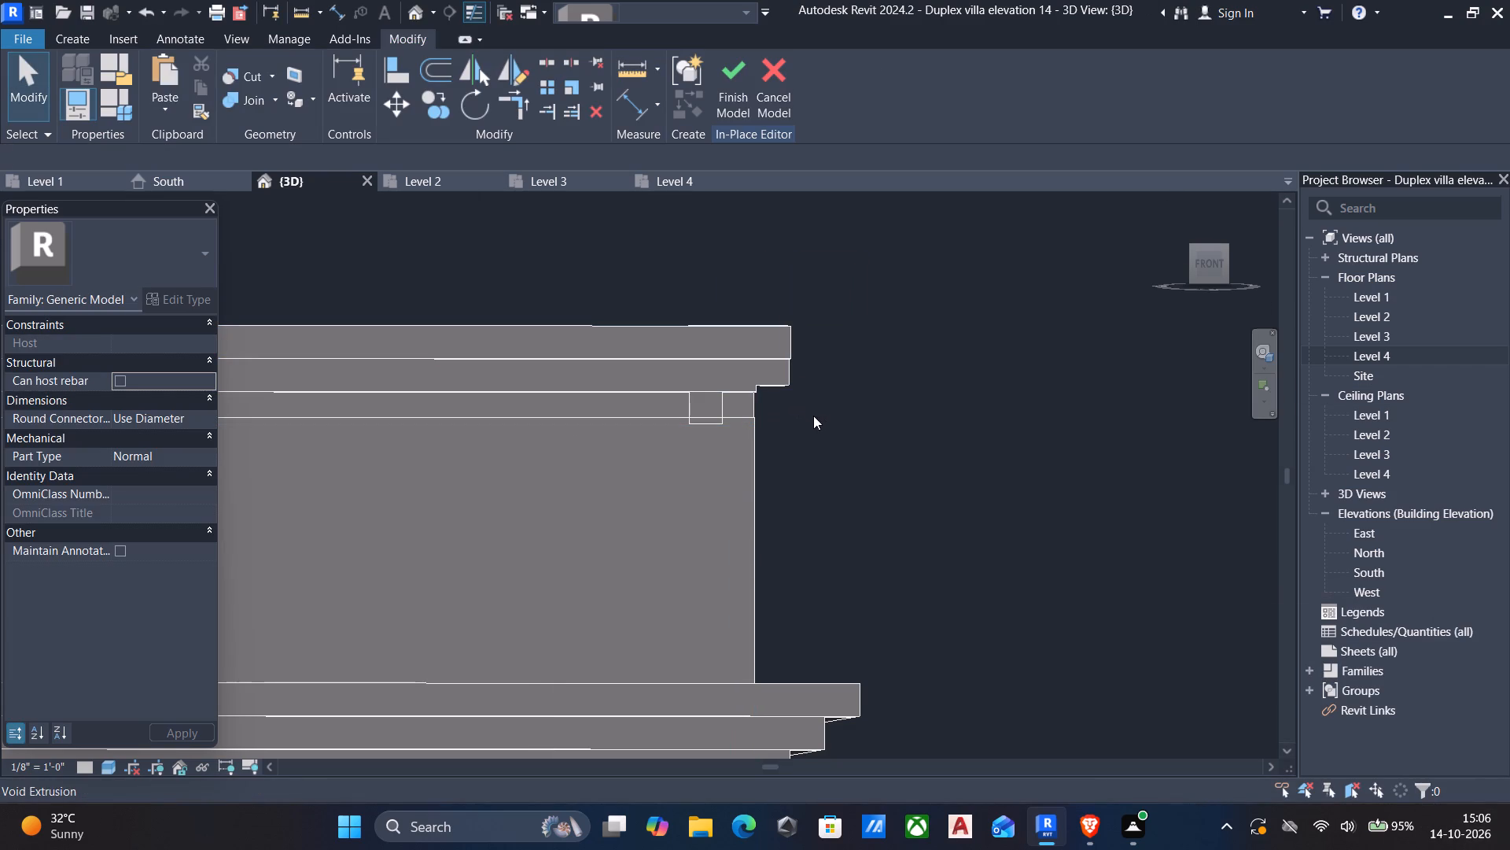
Delete the void extrusion cutting the end of the upper front moulding.
{"action": "left_click", "coordinate": [772, 390]}
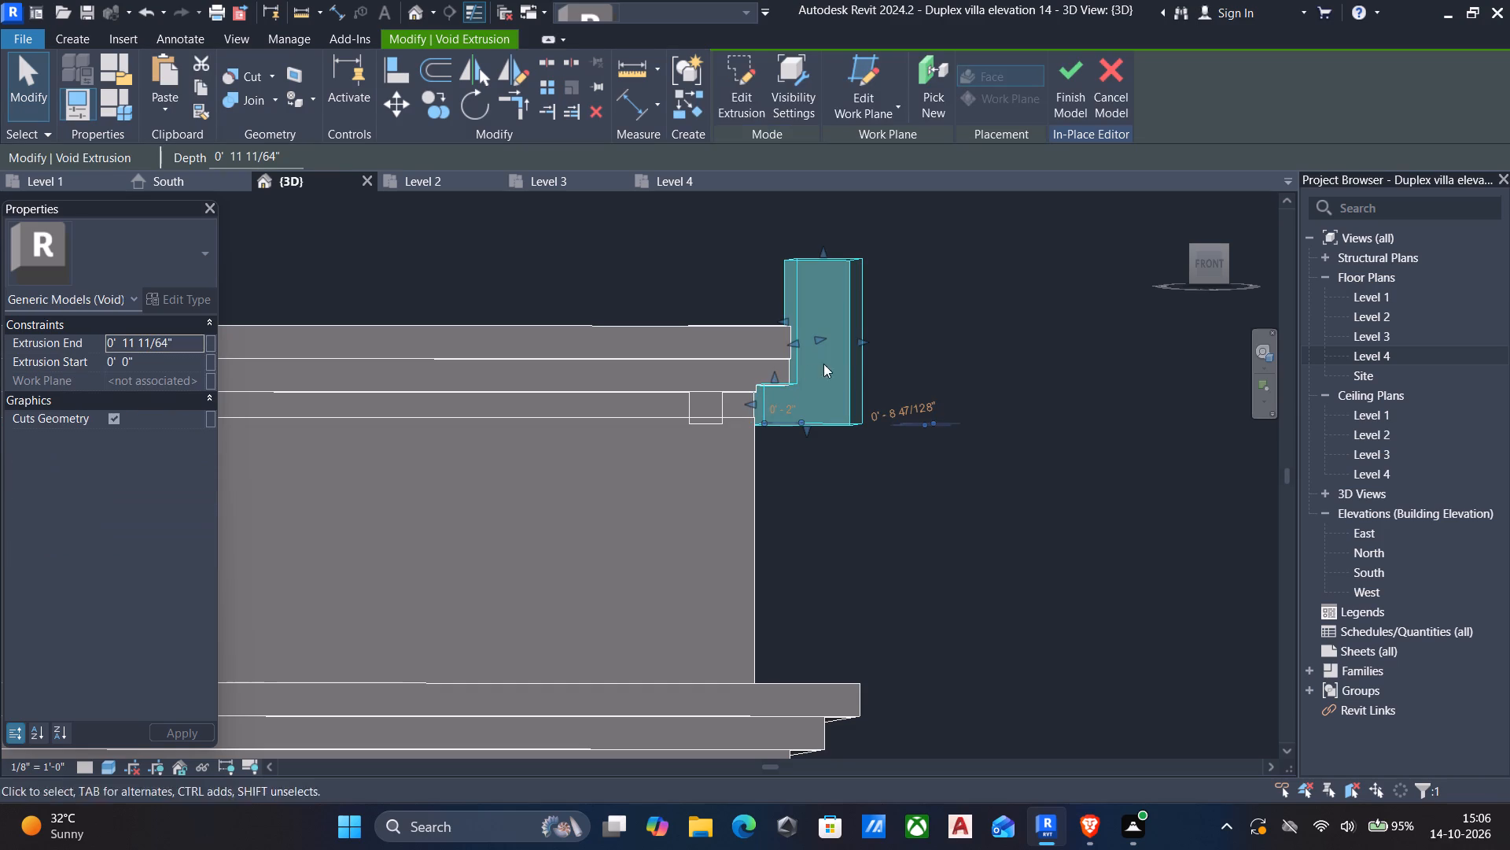
{"action": "key", "text": "Delete"}
{"action": "scroll", "coordinate": [895, 405], "scroll_direction": "down", "scroll_amount": 3}
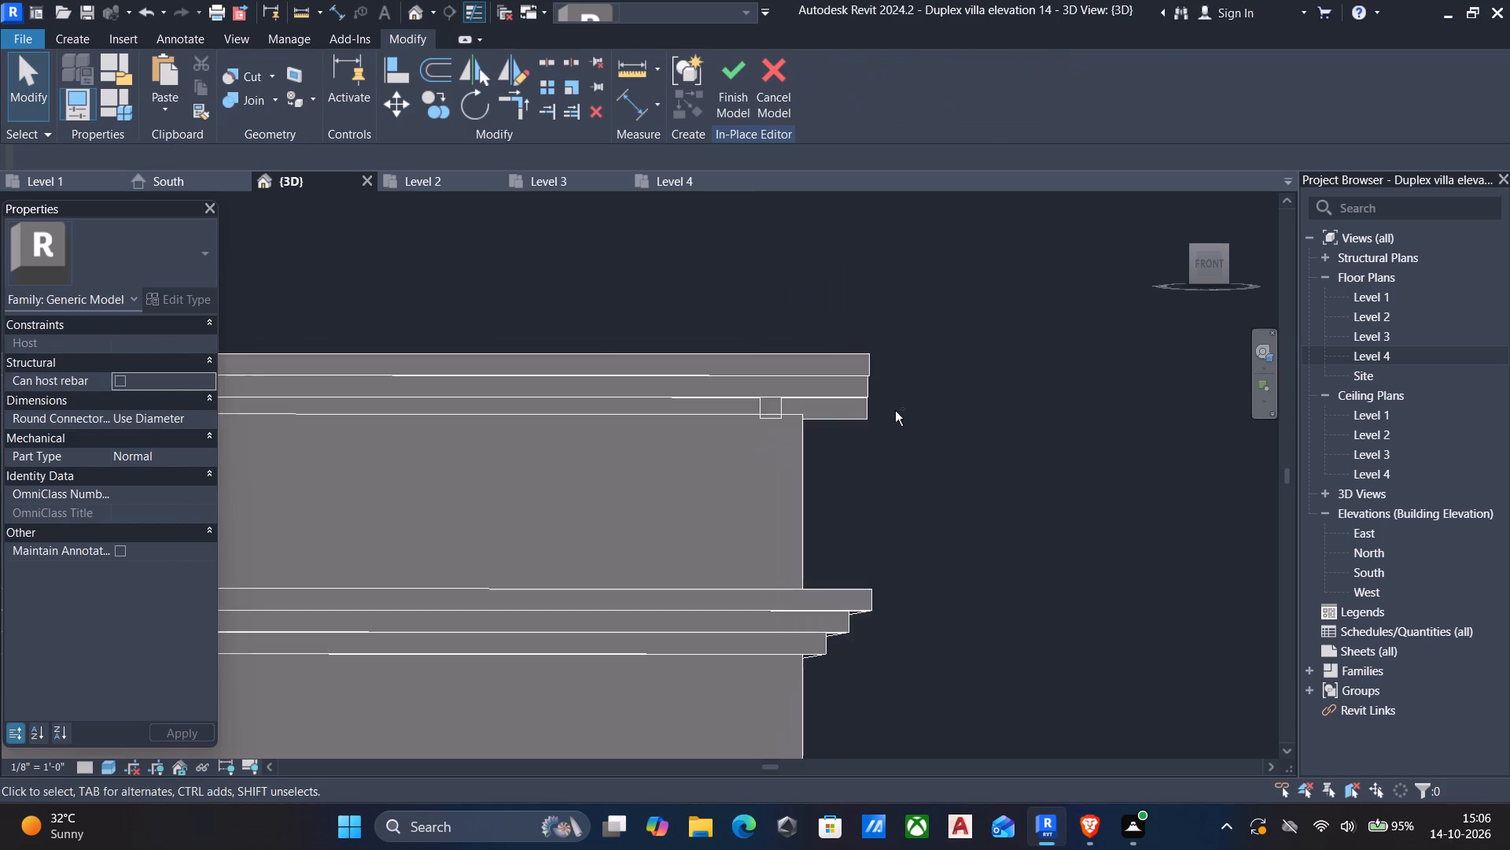
Examine the stepped profile of the upper side moulding against the front moulding's end from behind.
{"action": "middle_click_drag", "start_coordinate": [895, 411], "coordinate": [418, 431], "text": "shift"}
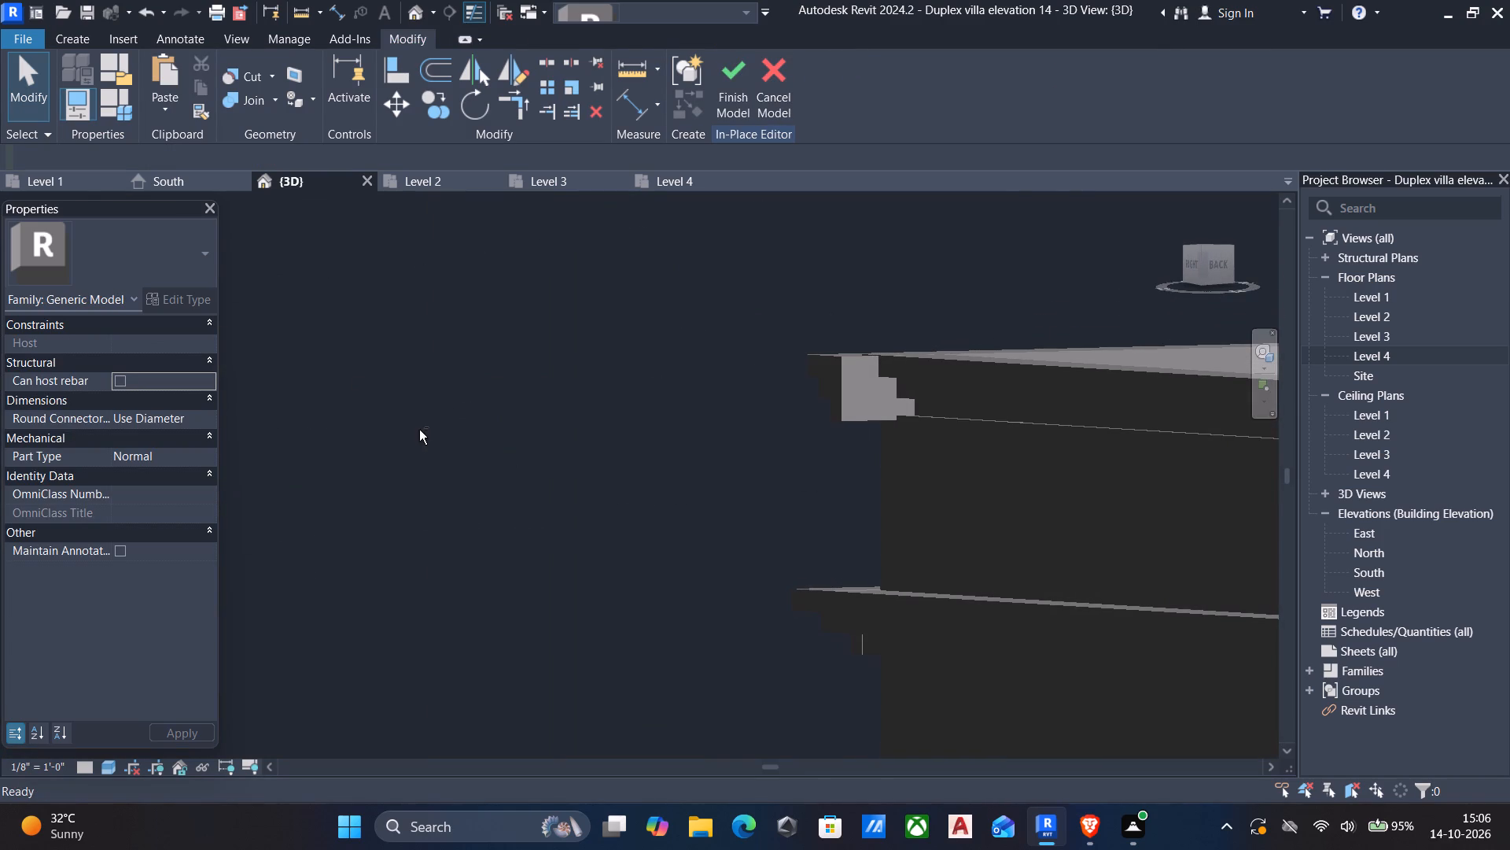
{"action": "scroll", "coordinate": [879, 432], "scroll_direction": "up", "scroll_amount": 5}
{"action": "middle_click_drag", "start_coordinate": [914, 422], "coordinate": [900, 426], "text": "shift"}
{"action": "scroll", "coordinate": [746, 419], "scroll_direction": "down", "scroll_amount": 4}
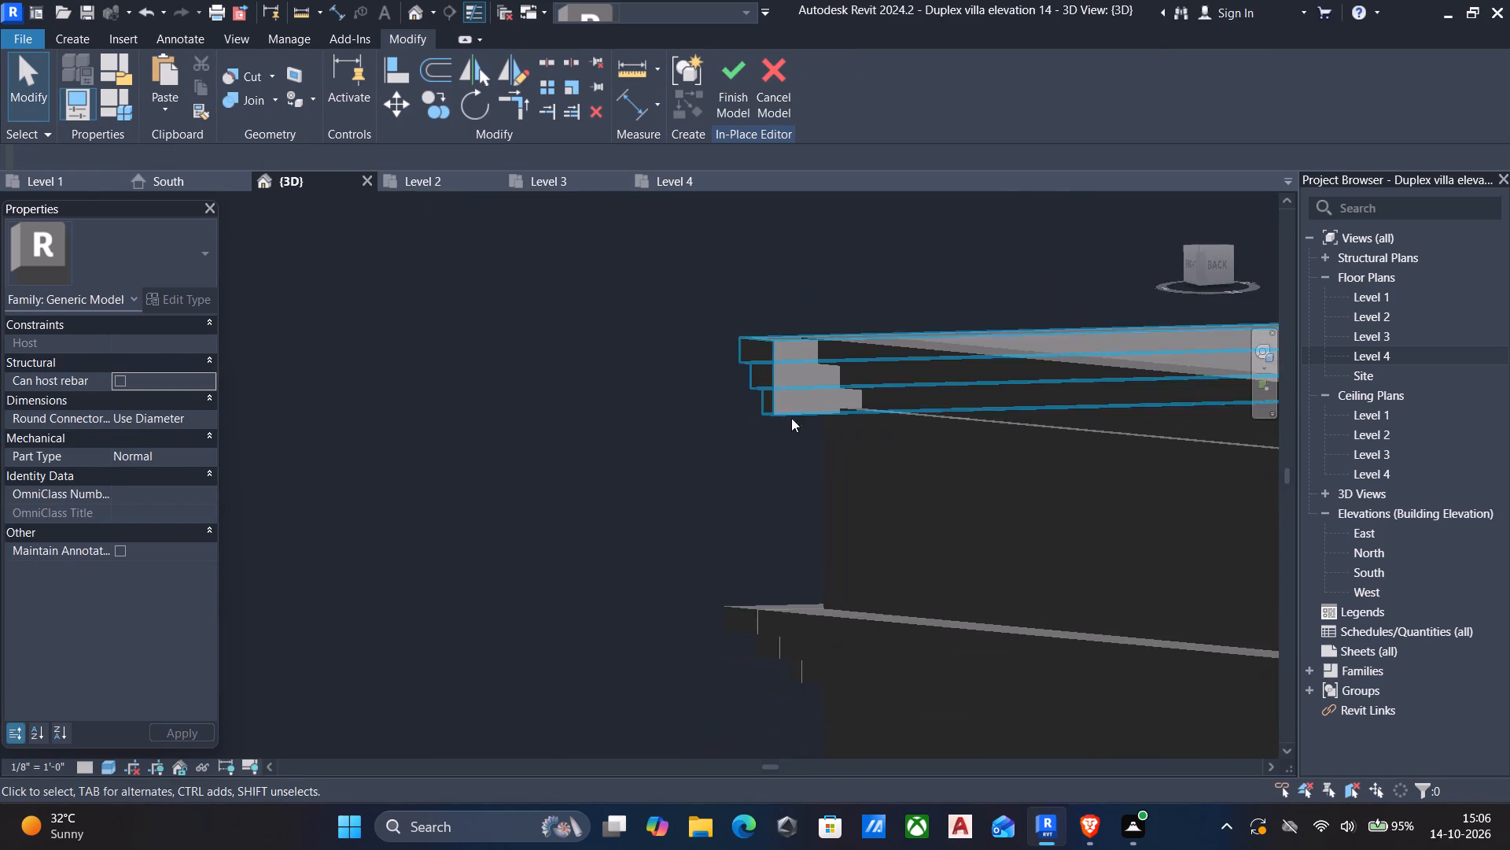
{"action": "middle_click_drag", "start_coordinate": [817, 405], "coordinate": [826, 424], "text": "shift"}
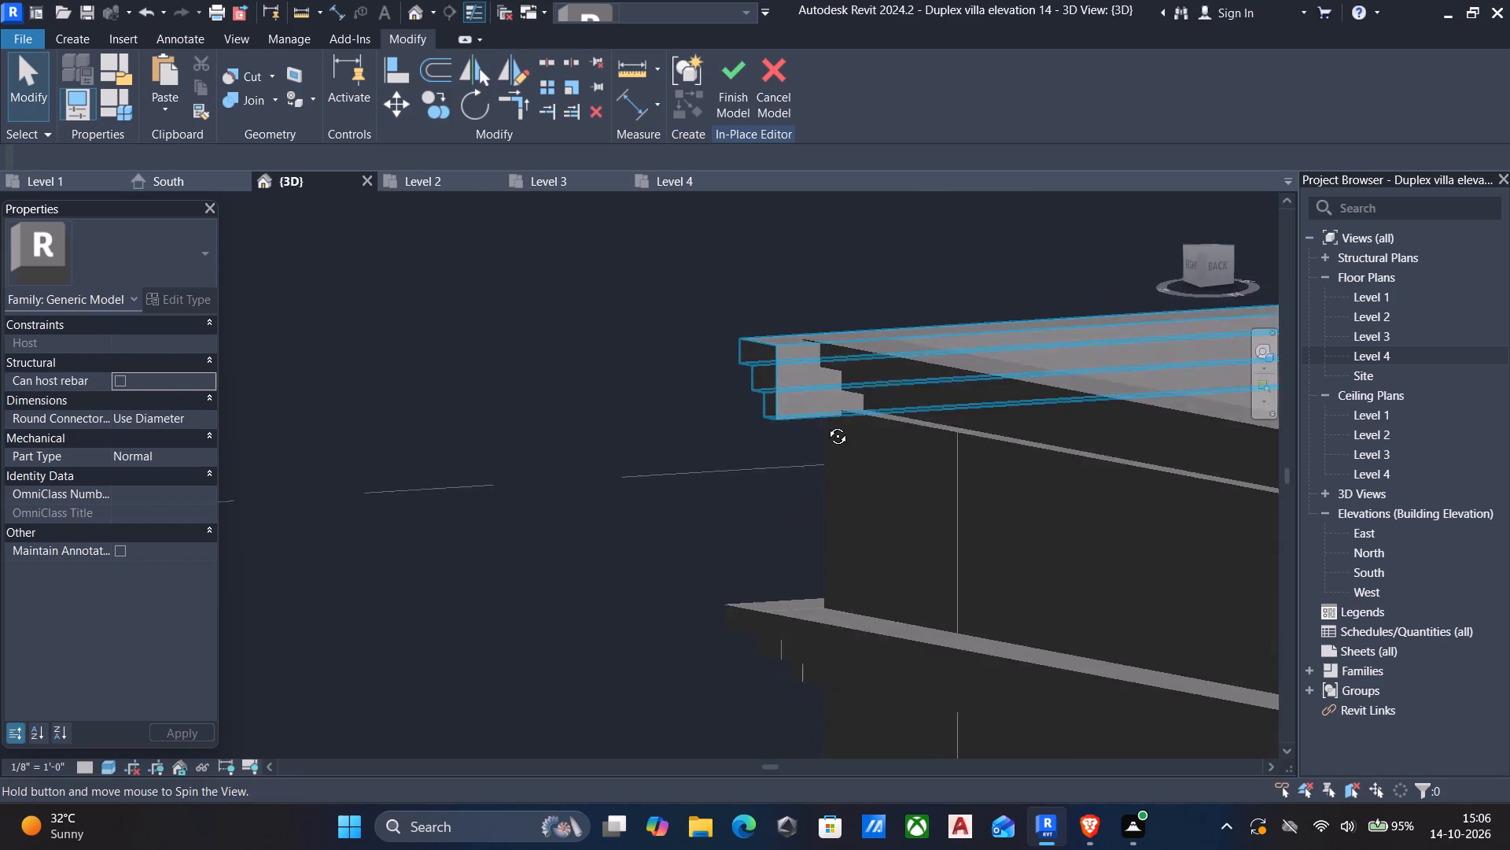
{"action": "middle_click_drag", "start_coordinate": [826, 424], "coordinate": [749, 368], "text": "shift"}
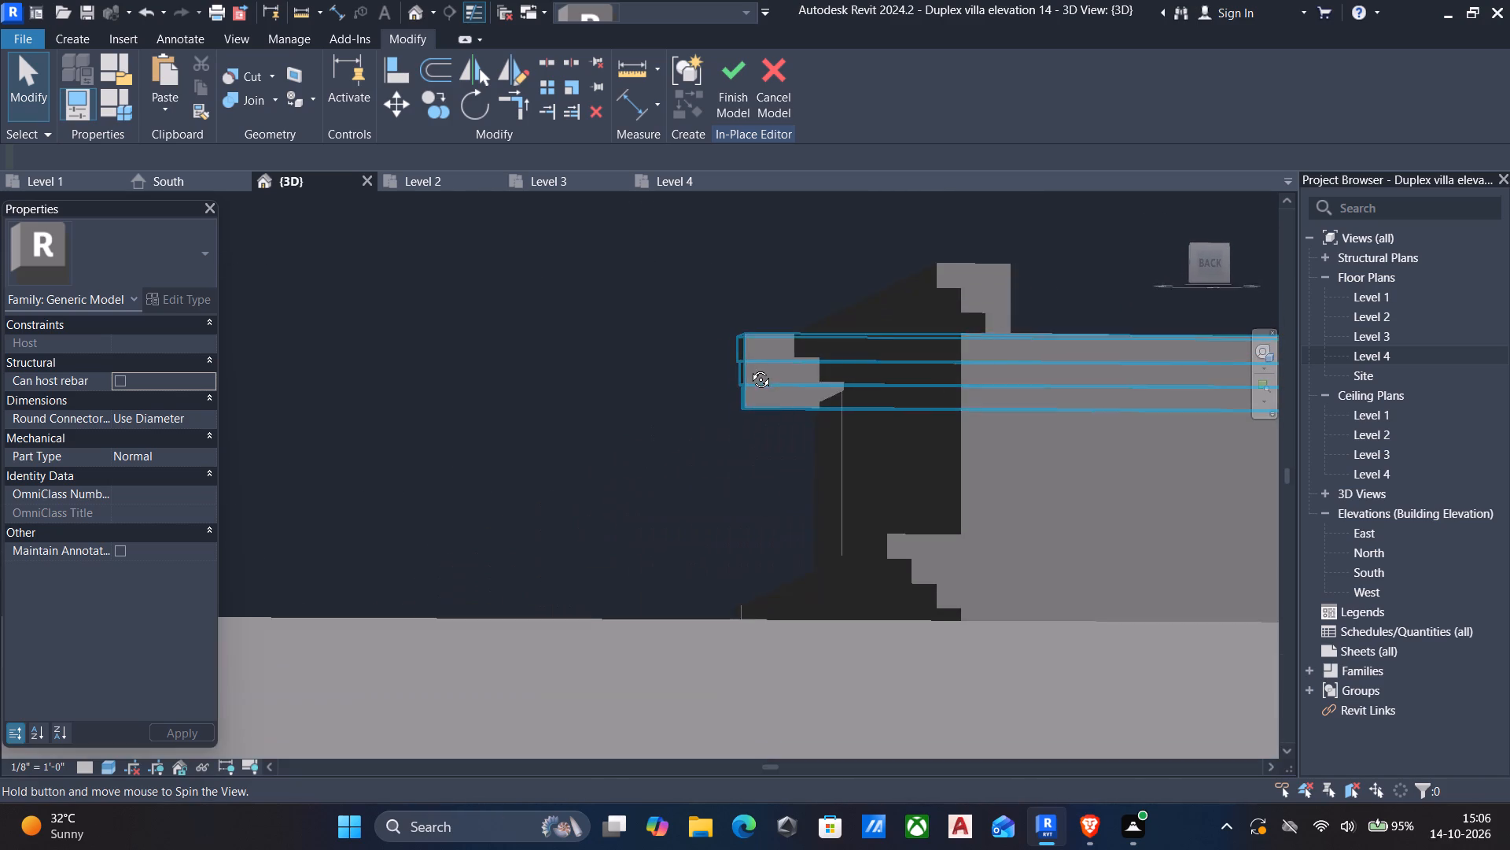
{"action": "middle_click_drag", "start_coordinate": [749, 368], "coordinate": [735, 395], "text": "shift"}
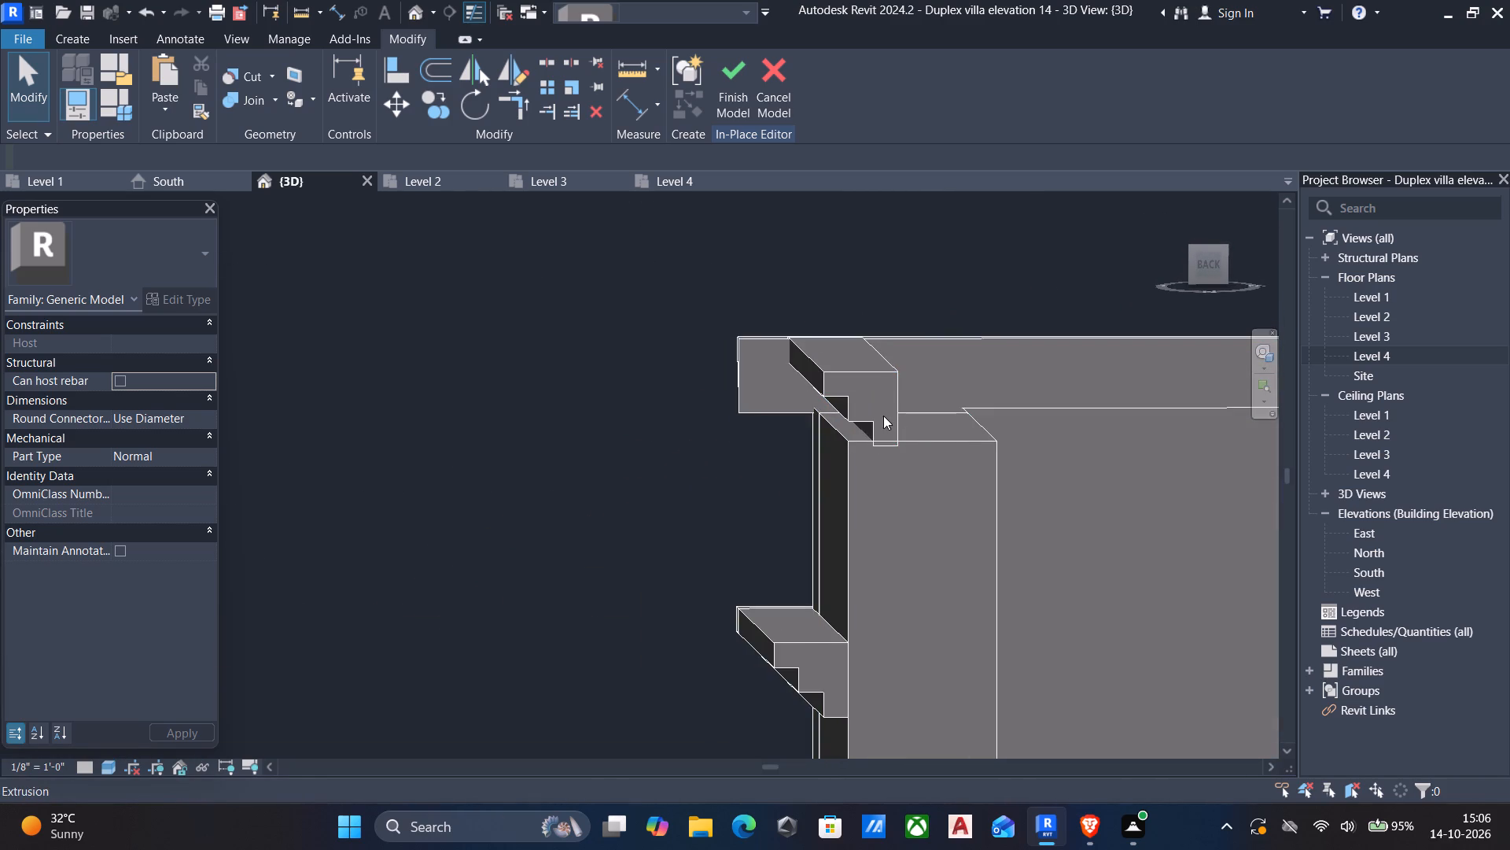
{"action": "middle_click", "coordinate": [883, 416], "text": "shift"}
{"action": "left_click", "coordinate": [831, 370]}
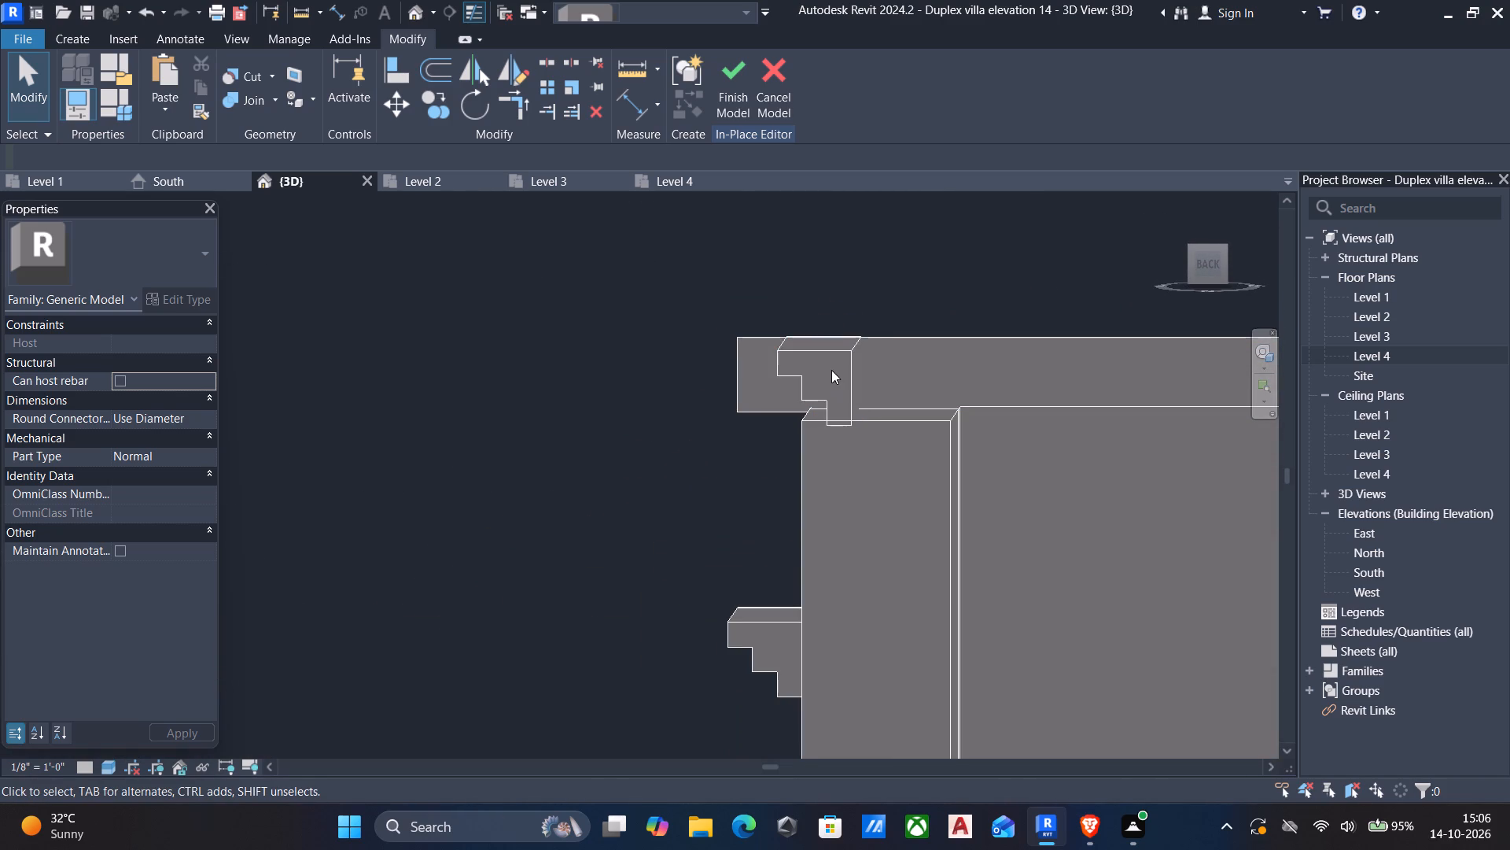
In the back view, nudge the upper side moulding outward until its lowest step is flush with the side wall's outer face.
{"action": "left_click", "coordinate": [1198, 265]}
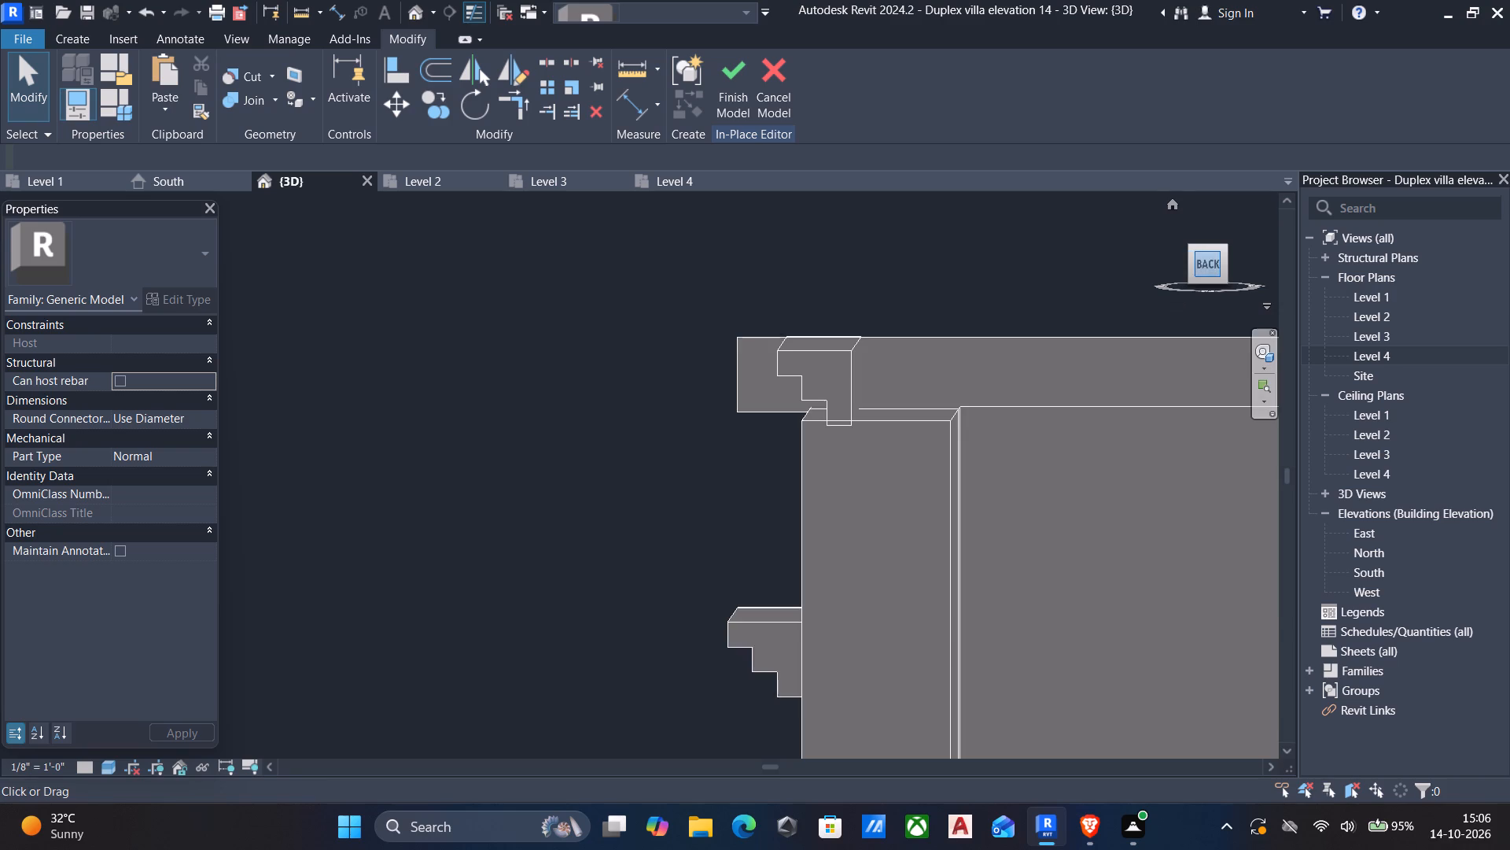
{"action": "scroll", "coordinate": [631, 445], "scroll_direction": "up", "scroll_amount": 6}
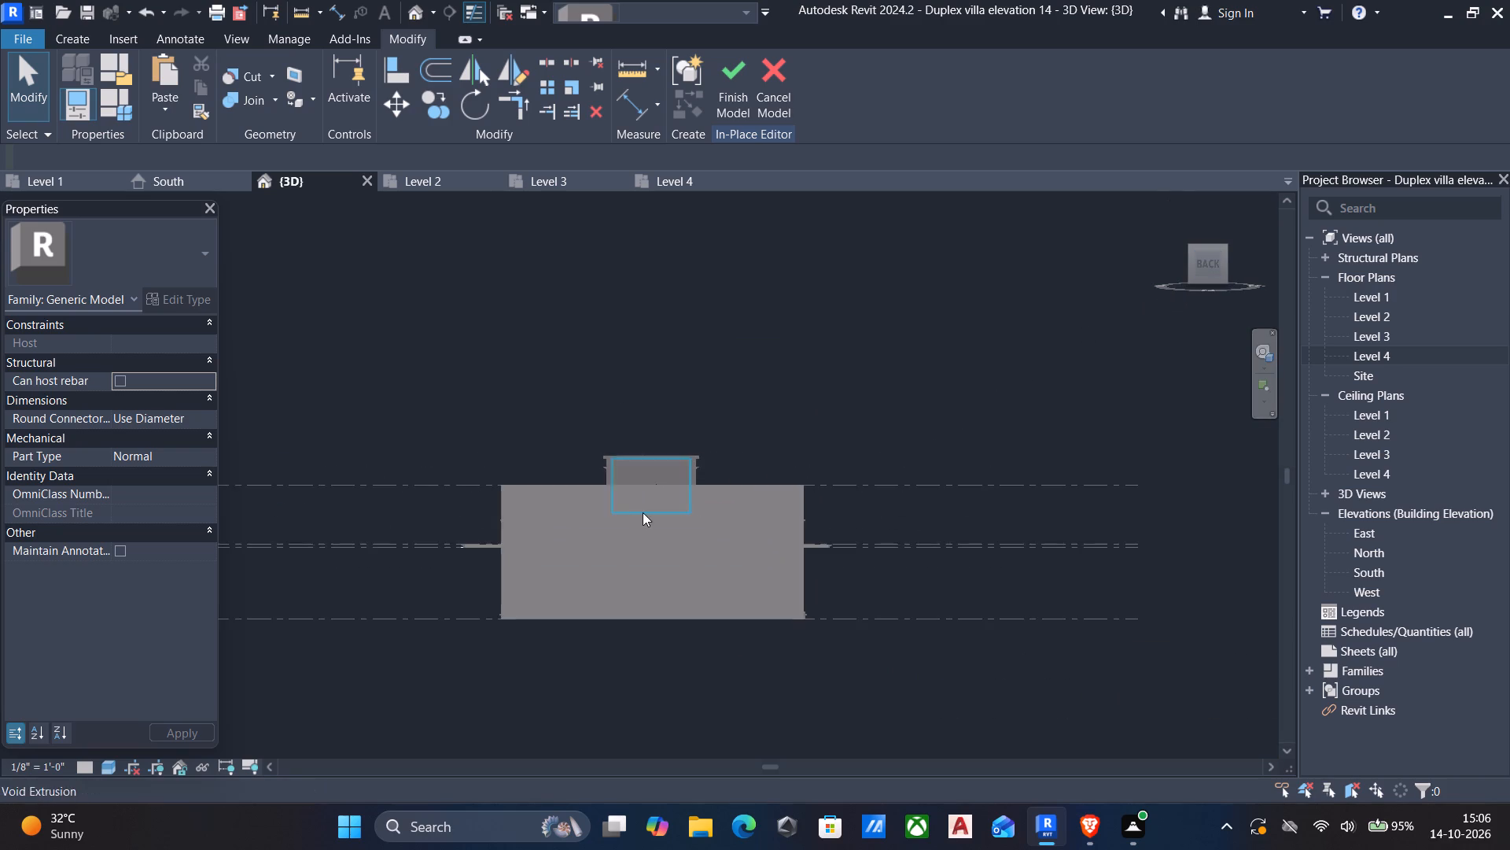
{"action": "scroll", "coordinate": [644, 514], "scroll_direction": "up", "scroll_amount": 5}
{"action": "scroll", "coordinate": [596, 459], "scroll_direction": "up", "scroll_amount": 7}
{"action": "scroll", "coordinate": [540, 398], "scroll_direction": "up", "scroll_amount": 7}
{"action": "middle_click_drag", "start_coordinate": [584, 297], "coordinate": [567, 353]}
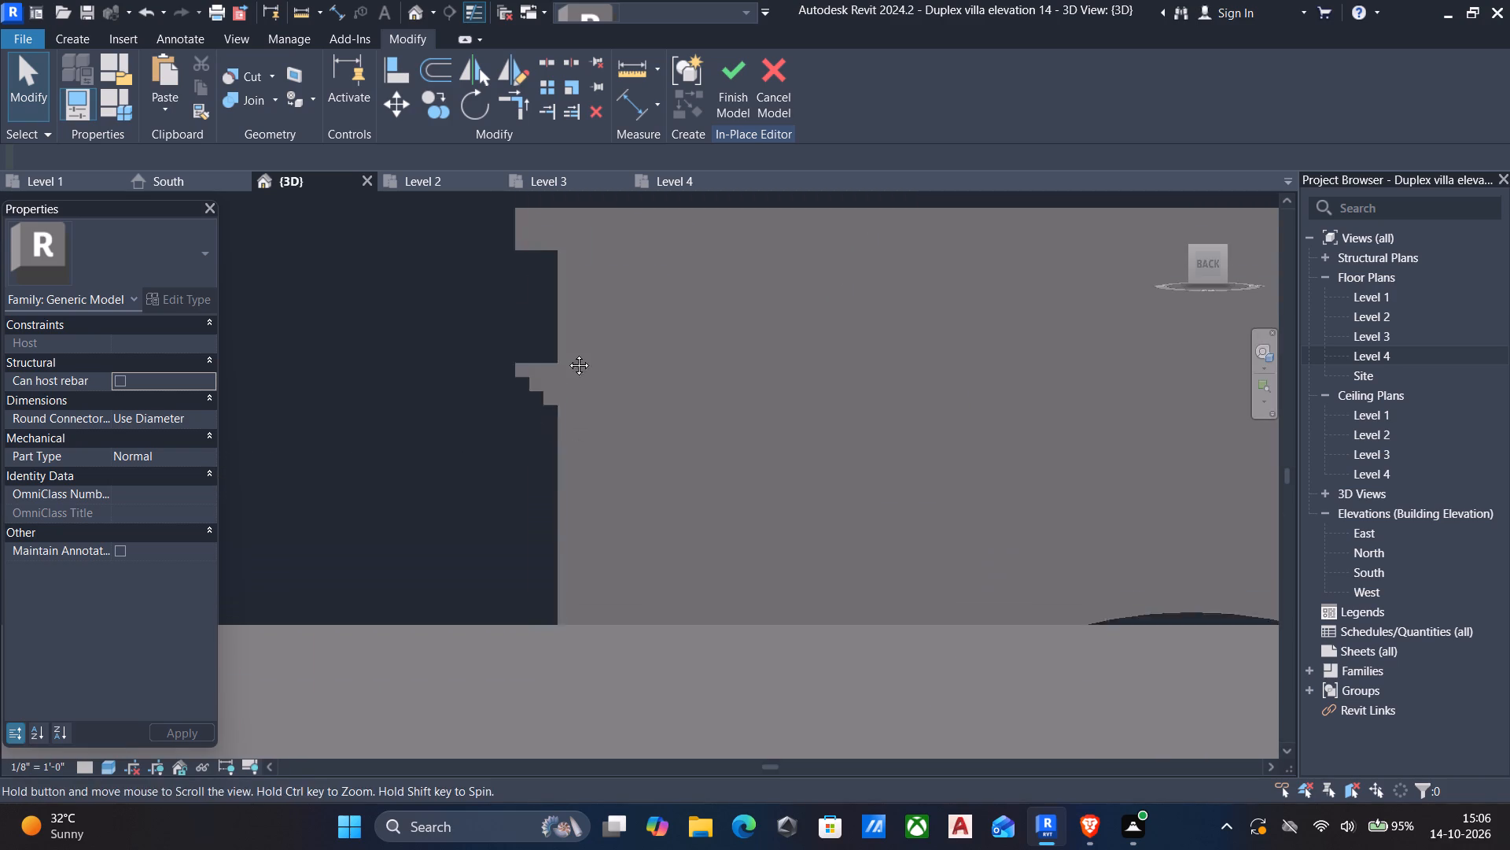
{"action": "middle_click_drag", "start_coordinate": [567, 353], "coordinate": [568, 515]}
{"action": "left_click", "coordinate": [558, 408]}
{"action": "scroll", "coordinate": [566, 438], "scroll_direction": "up", "scroll_amount": 4}
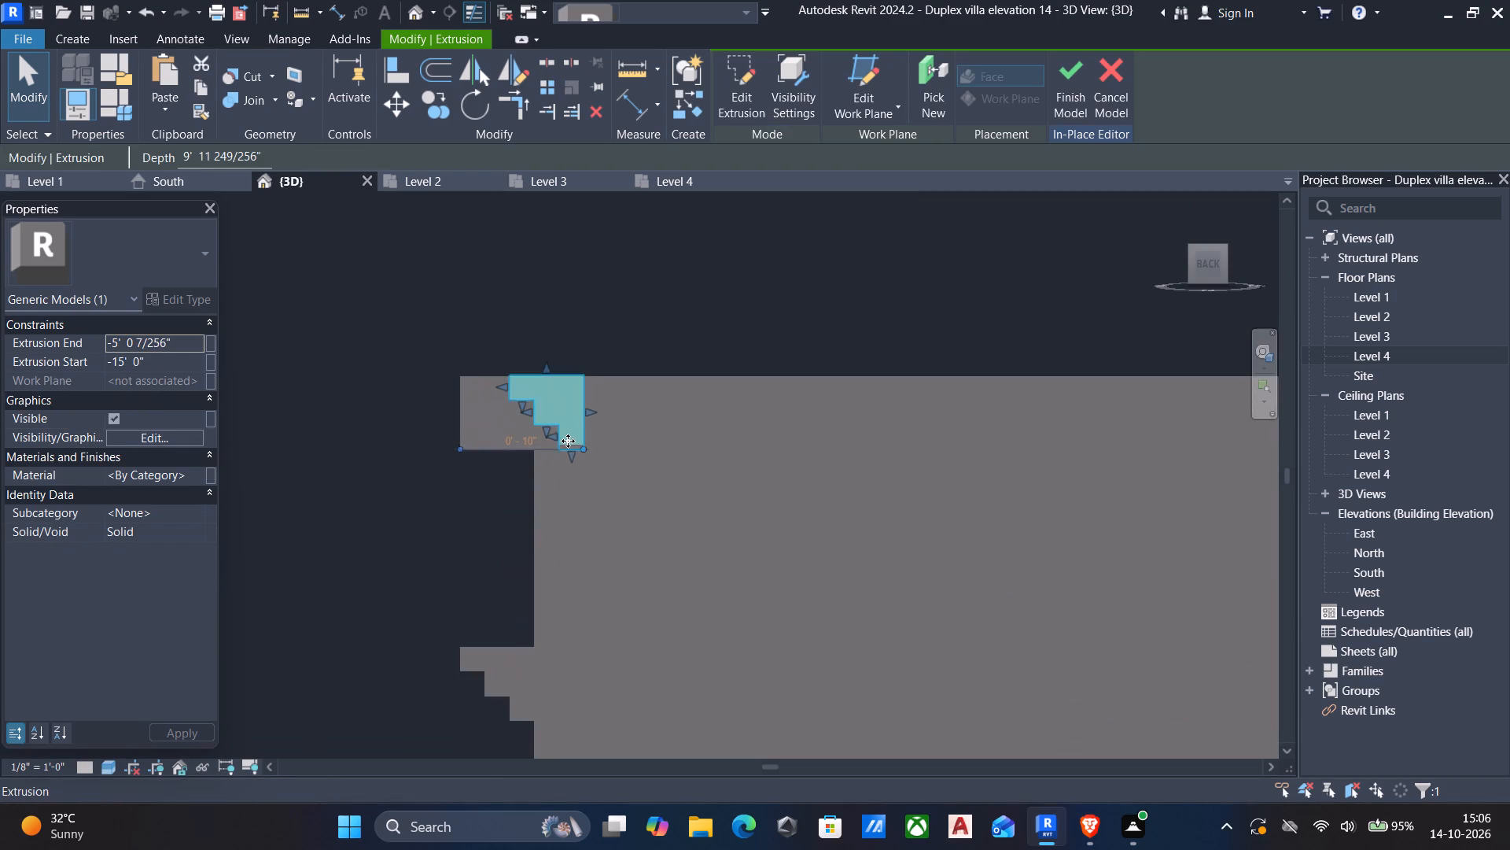
{"action": "scroll", "coordinate": [562, 509], "scroll_direction": "up", "scroll_amount": 12}
{"action": "middle_click_drag", "start_coordinate": [554, 534], "coordinate": [697, 759]}
{"action": "scroll", "coordinate": [702, 763], "scroll_direction": "down", "scroll_amount": 5}
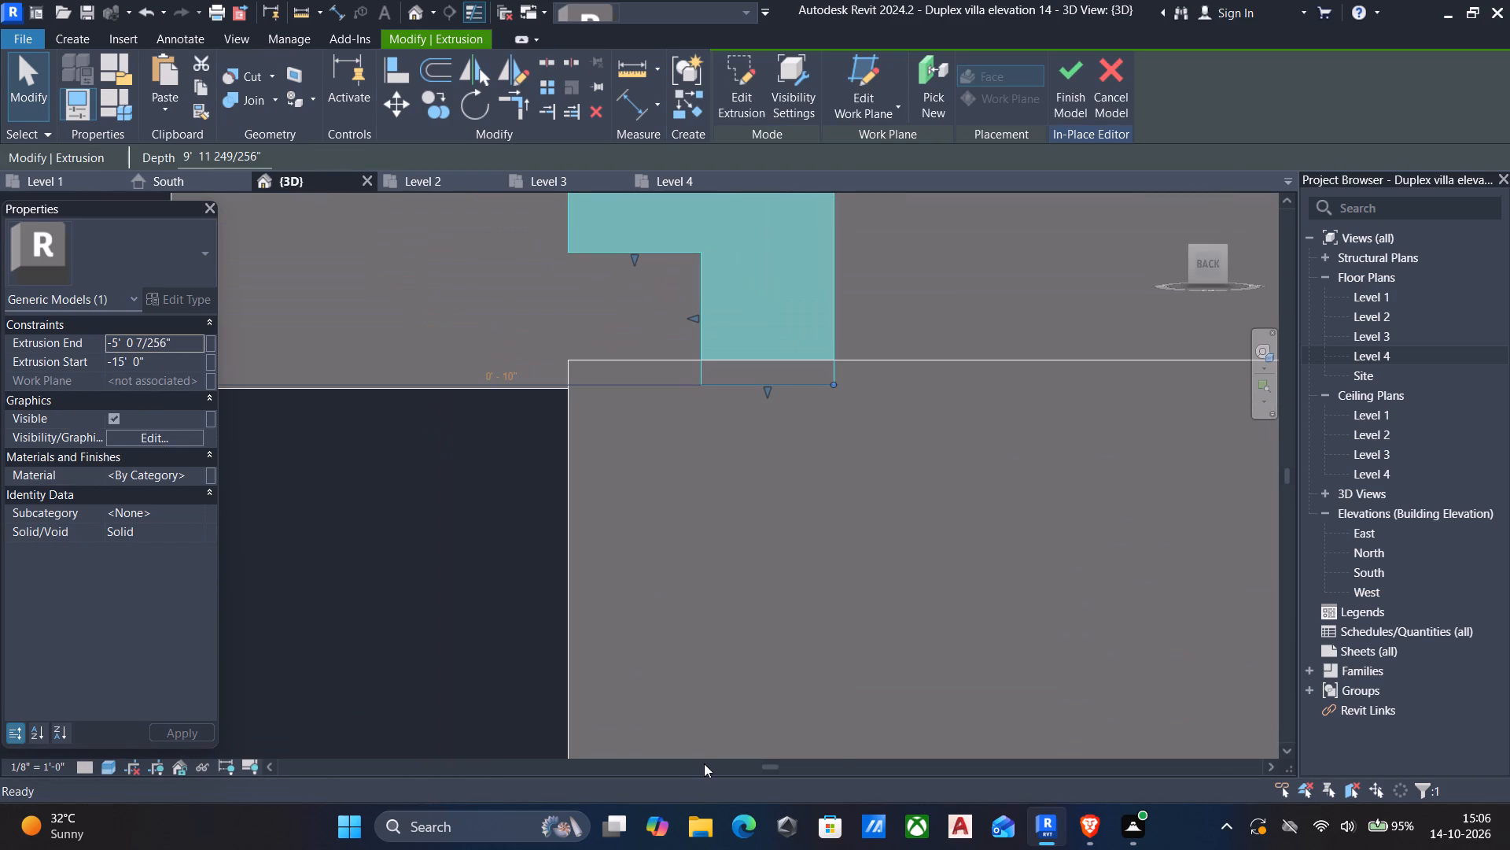
{"action": "key", "text": "Left"}
{"action": "key", "text": "Left"}
{"action": "key", "text": "Left"}
{"action": "key", "text": "Left"}
{"action": "key", "text": "Left"}
{"action": "key", "text": "Left"}
{"action": "key", "text": "Left"}
{"action": "key", "text": "Left"}
{"action": "key", "text": "Left"}
{"action": "key", "text": "Left"}
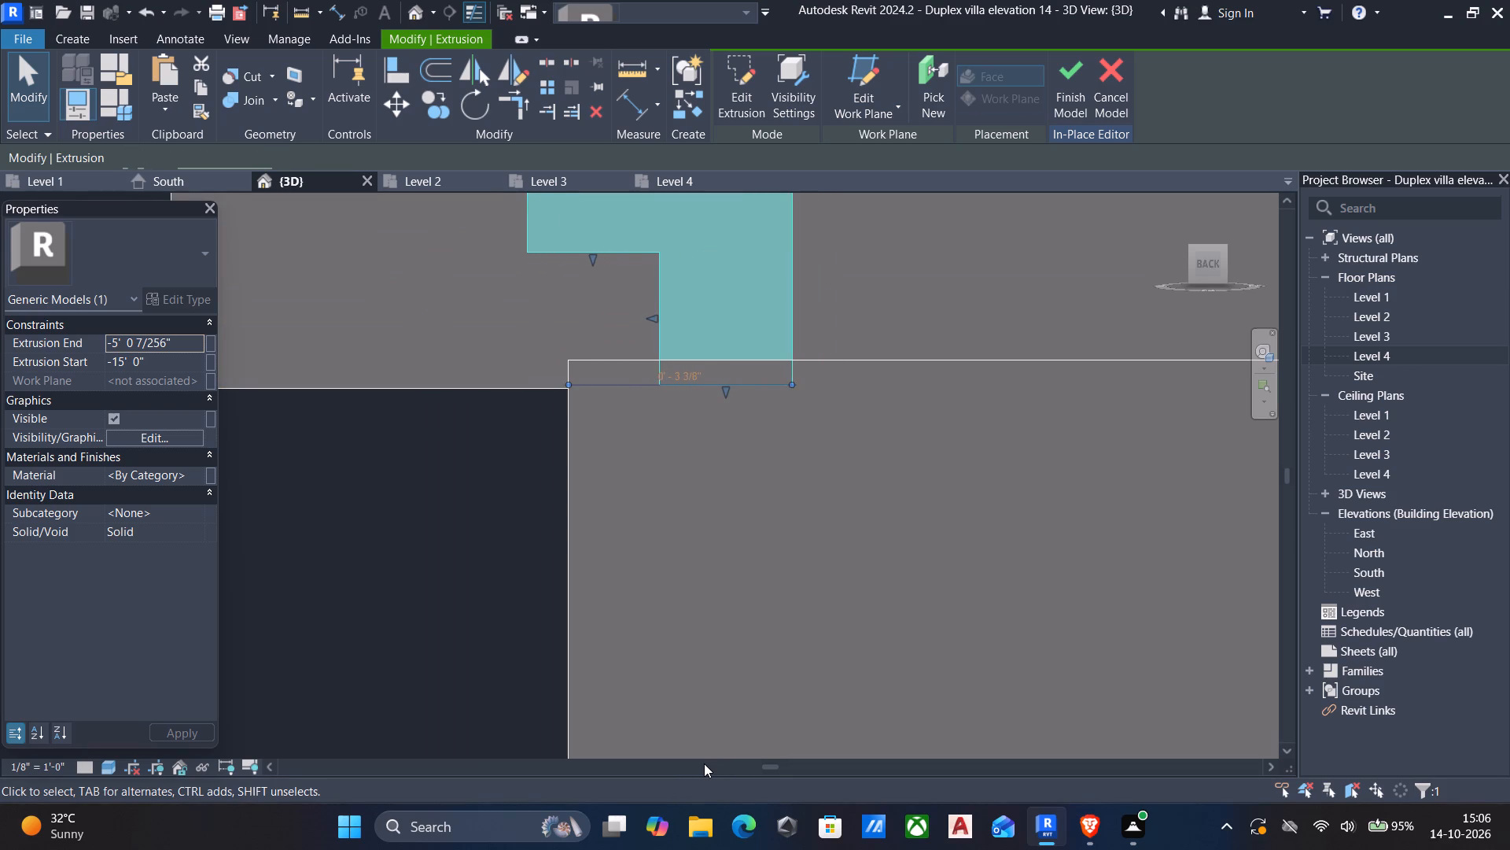
{"action": "key", "text": "Left"}
{"action": "key", "text": "Left"}
{"action": "key", "text": "Left"}
{"action": "key", "text": "Left"}
{"action": "key", "text": "Left"}
{"action": "key", "text": "Left"}
{"action": "key", "text": "Left"}
{"action": "key", "text": "Left"}
{"action": "key", "text": "Left"}
{"action": "key", "text": "Left"}
{"action": "key", "text": "Left"}
{"action": "key", "text": "Left"}
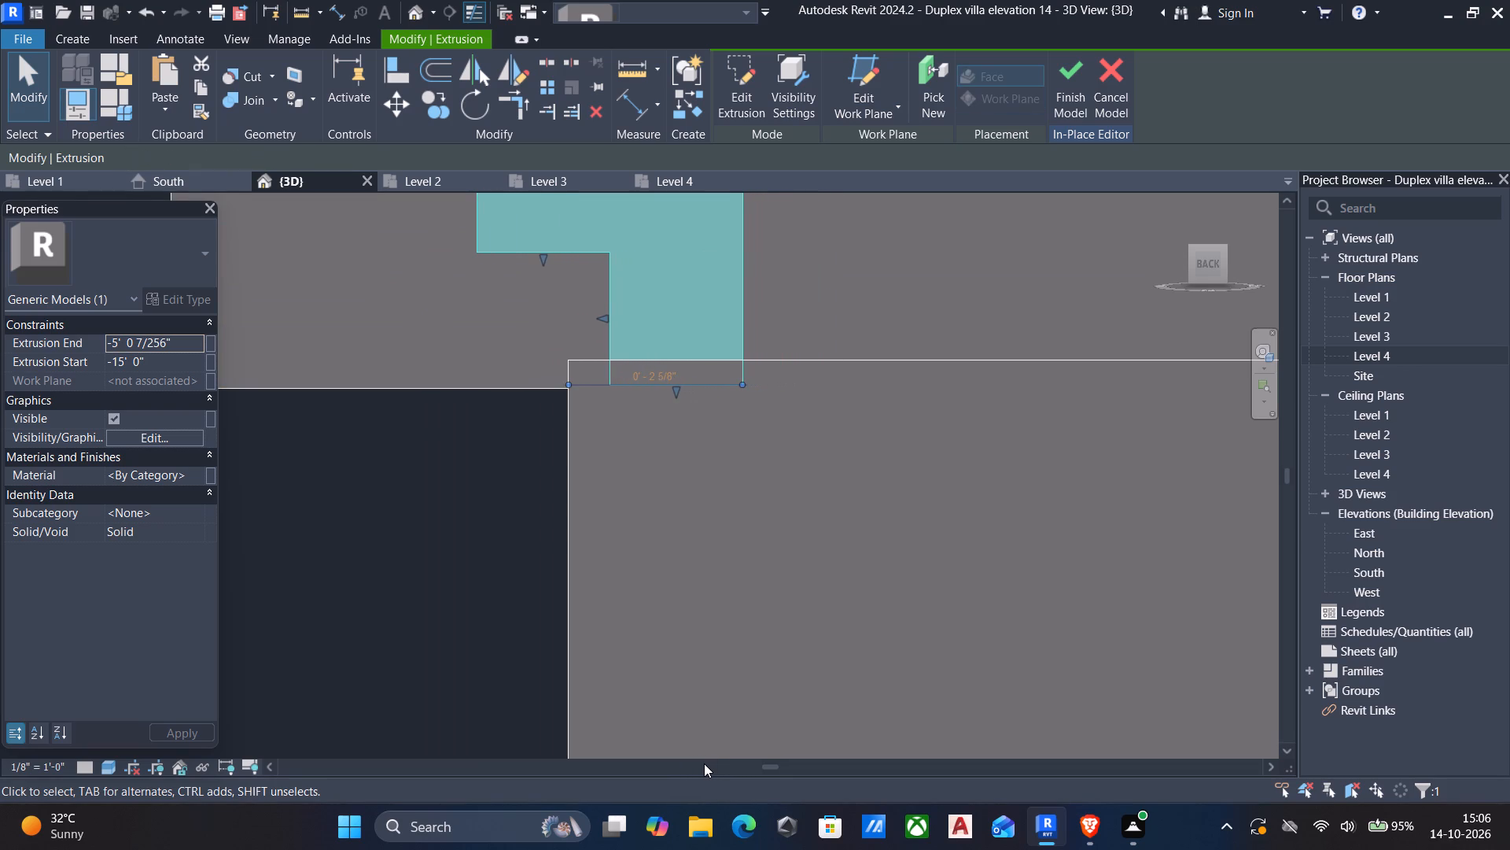
{"action": "key", "text": "Left"}
{"action": "key", "text": "Left"}
{"action": "key", "text": "Left"}
{"action": "key", "text": "Left"}
{"action": "key", "text": "Left"}
{"action": "key", "text": "Left"}
{"action": "key", "text": "Left"}
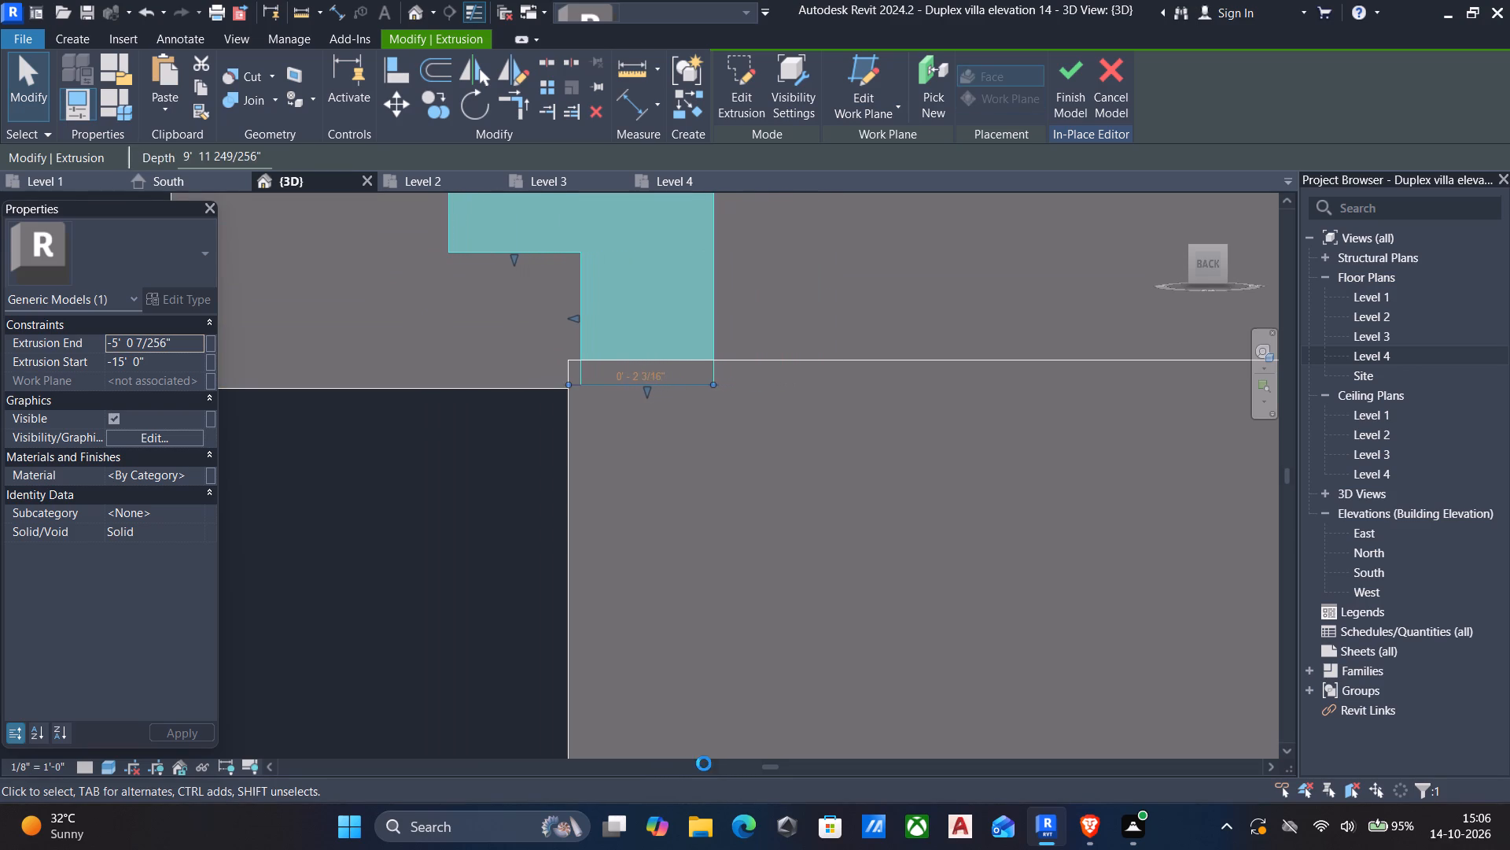
{"action": "key", "text": "Left"}
{"action": "key", "text": "Left"}
{"action": "key", "text": "Left"}
{"action": "scroll", "coordinate": [704, 763], "scroll_direction": "down", "scroll_amount": 12}
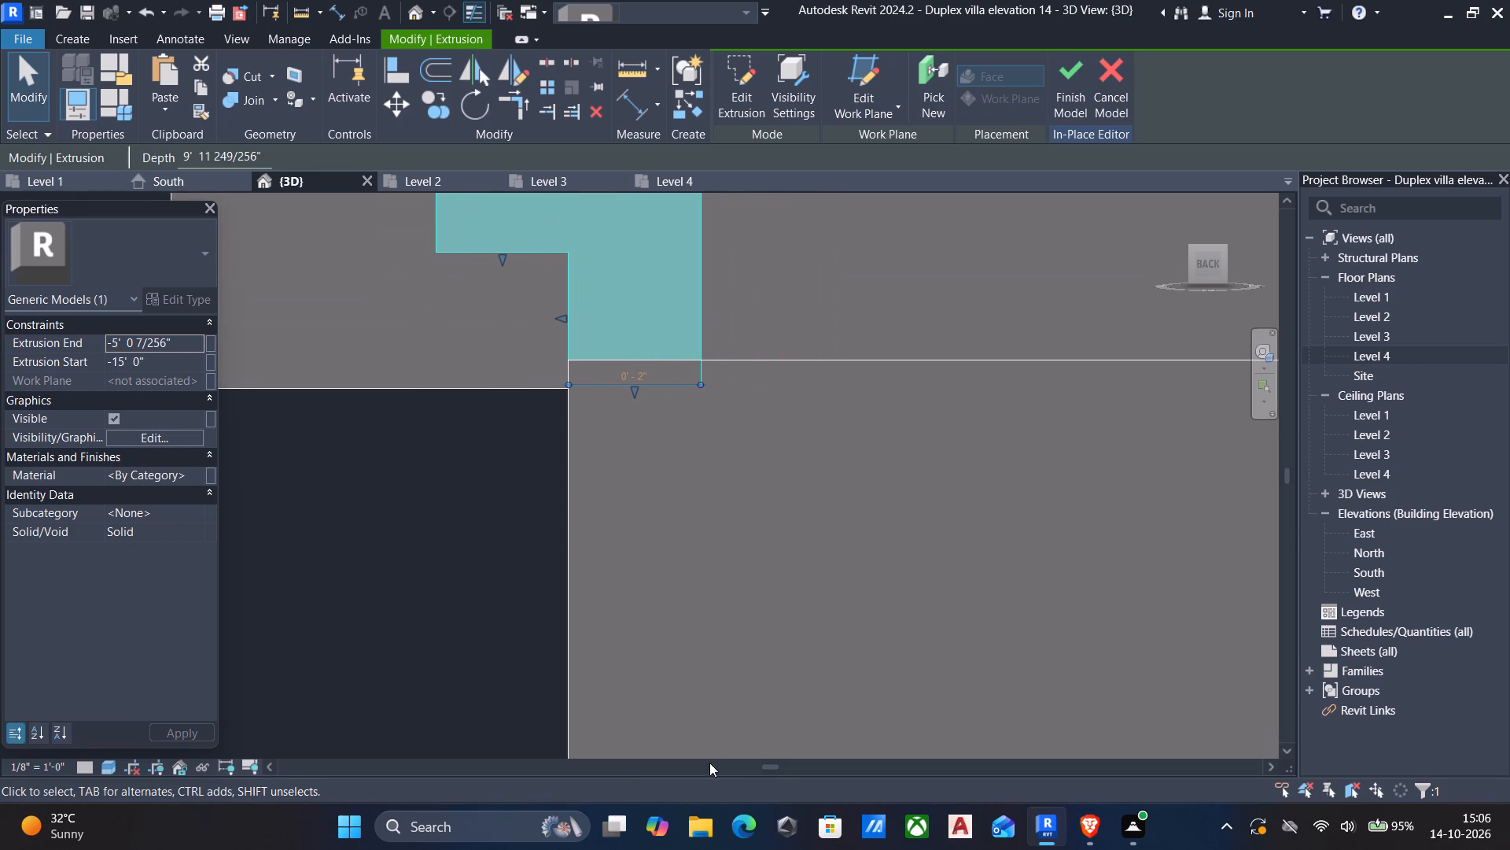
In the back view, nudge the opposite upper side moulding outward until its inner edge is flush with the side wall's outer face.
{"action": "scroll", "coordinate": [840, 633], "scroll_direction": "down", "scroll_amount": 13}
{"action": "middle_click_drag", "start_coordinate": [879, 589], "coordinate": [145, 593]}
{"action": "scroll", "coordinate": [142, 589], "scroll_direction": "down", "scroll_amount": 3}
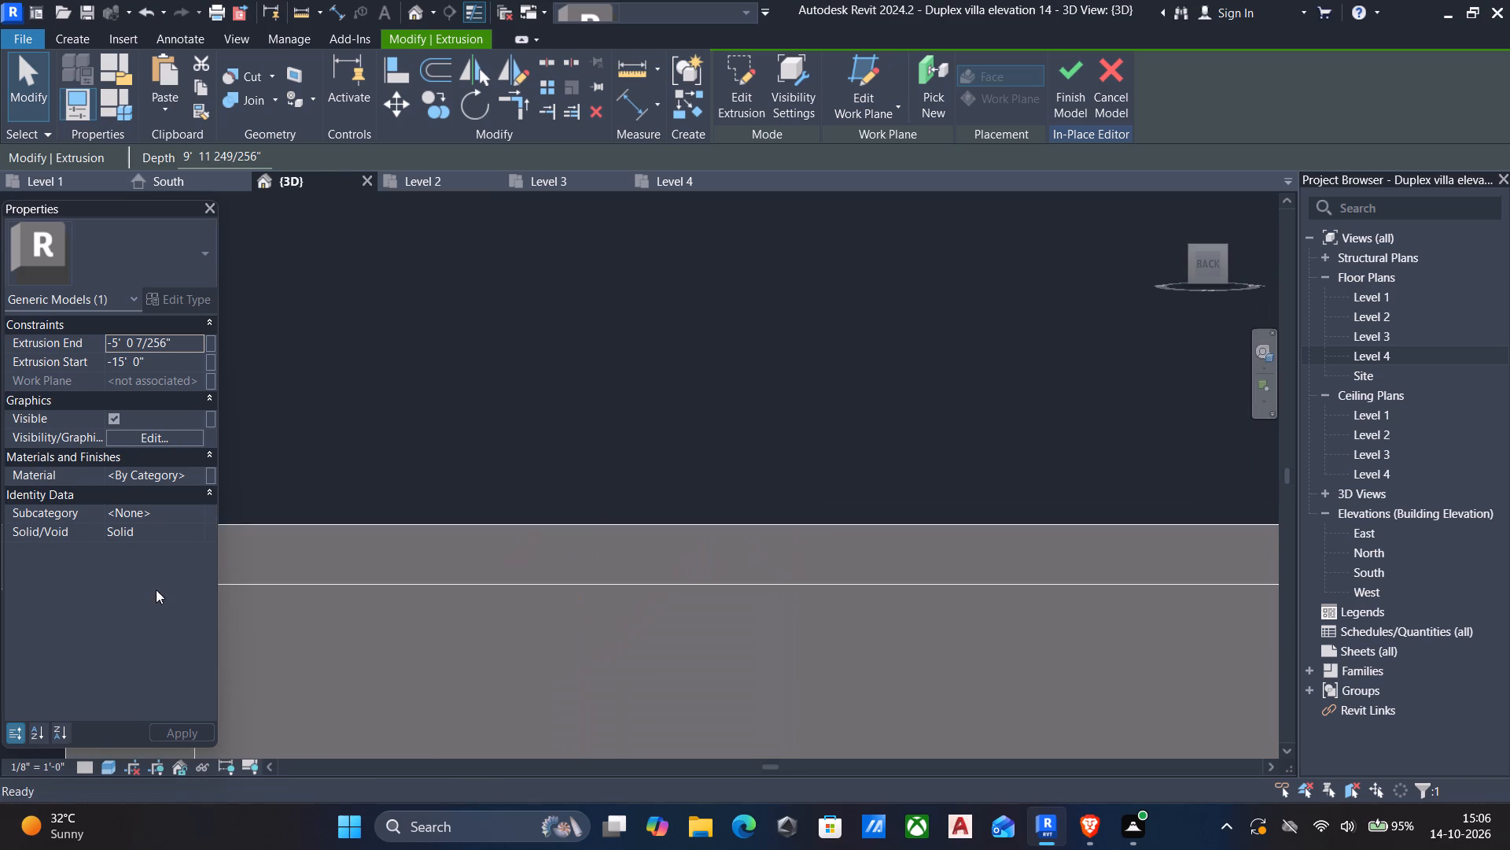
{"action": "scroll", "coordinate": [156, 589], "scroll_direction": "down", "scroll_amount": 10}
{"action": "middle_click_drag", "start_coordinate": [1033, 609], "coordinate": [772, 583]}
{"action": "scroll", "coordinate": [922, 601], "scroll_direction": "up", "scroll_amount": 6}
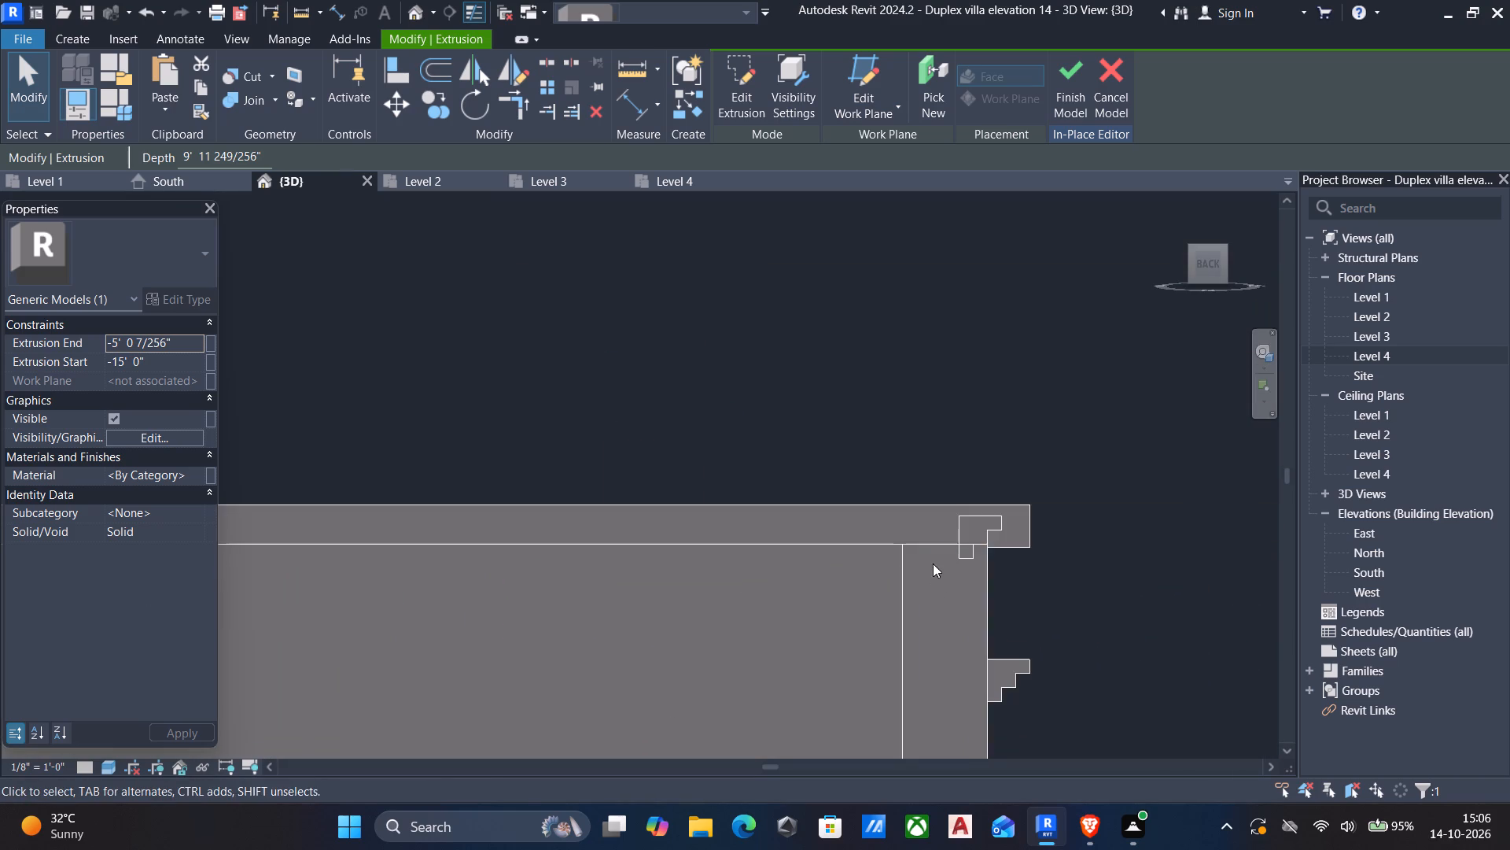
{"action": "left_click", "coordinate": [971, 530]}
{"action": "left_click", "coordinate": [952, 519]}
{"action": "key", "text": "Right"}
{"action": "key", "text": "Right"}
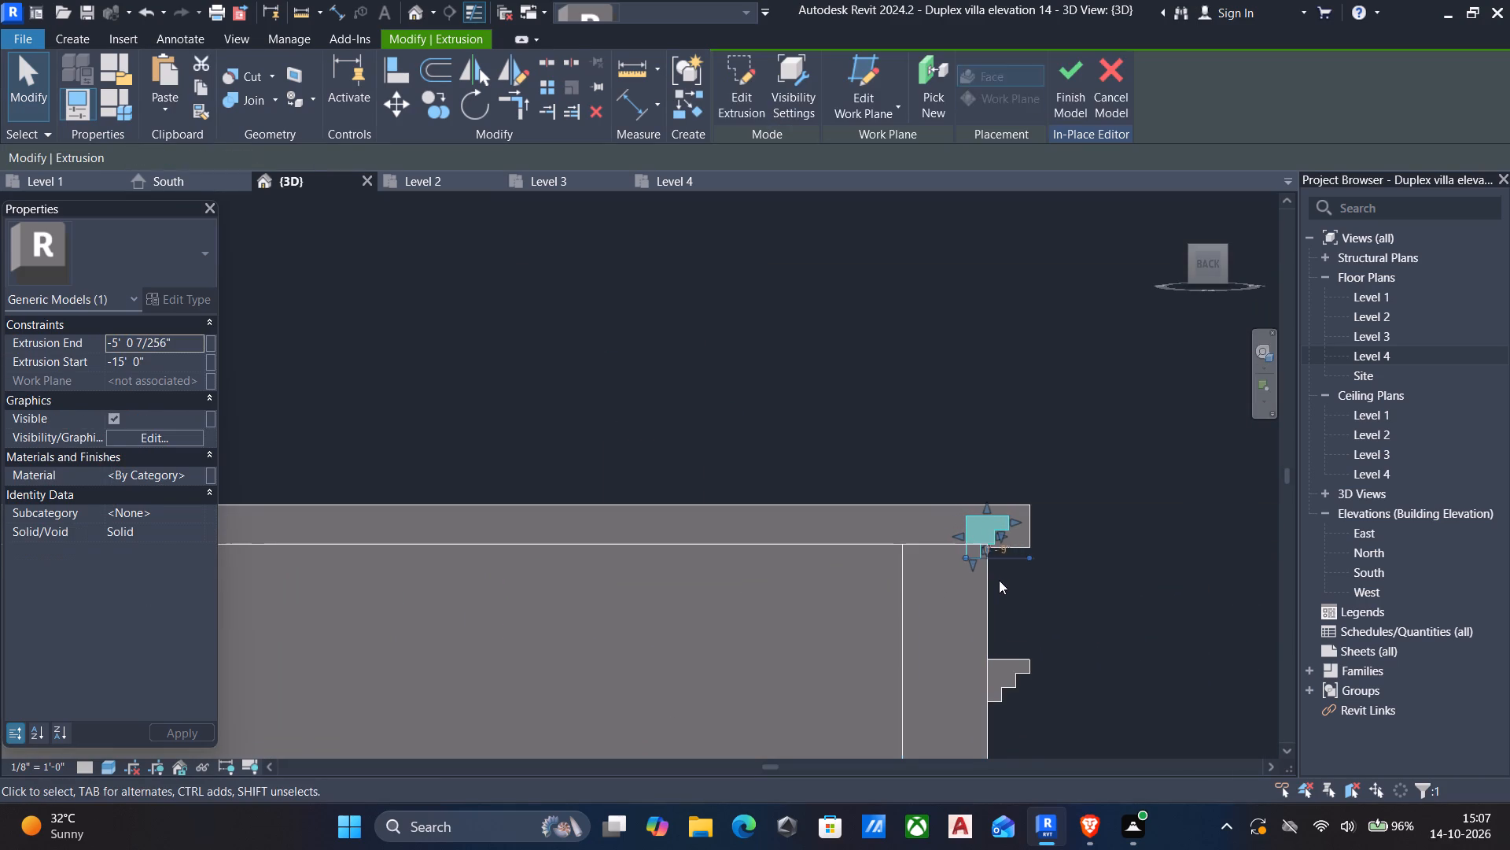
{"action": "key", "text": "Right"}
{"action": "key", "text": "Right"}
{"action": "scroll", "coordinate": [1026, 596], "scroll_direction": "up", "scroll_amount": 6}
{"action": "key", "text": "Right"}
{"action": "scroll", "coordinate": [1026, 596], "scroll_direction": "up", "scroll_amount": 4}
{"action": "key", "text": "Right"}
{"action": "key", "text": "Right"}
{"action": "key", "text": "Right"}
{"action": "key", "text": "Right"}
{"action": "key", "text": "Right"}
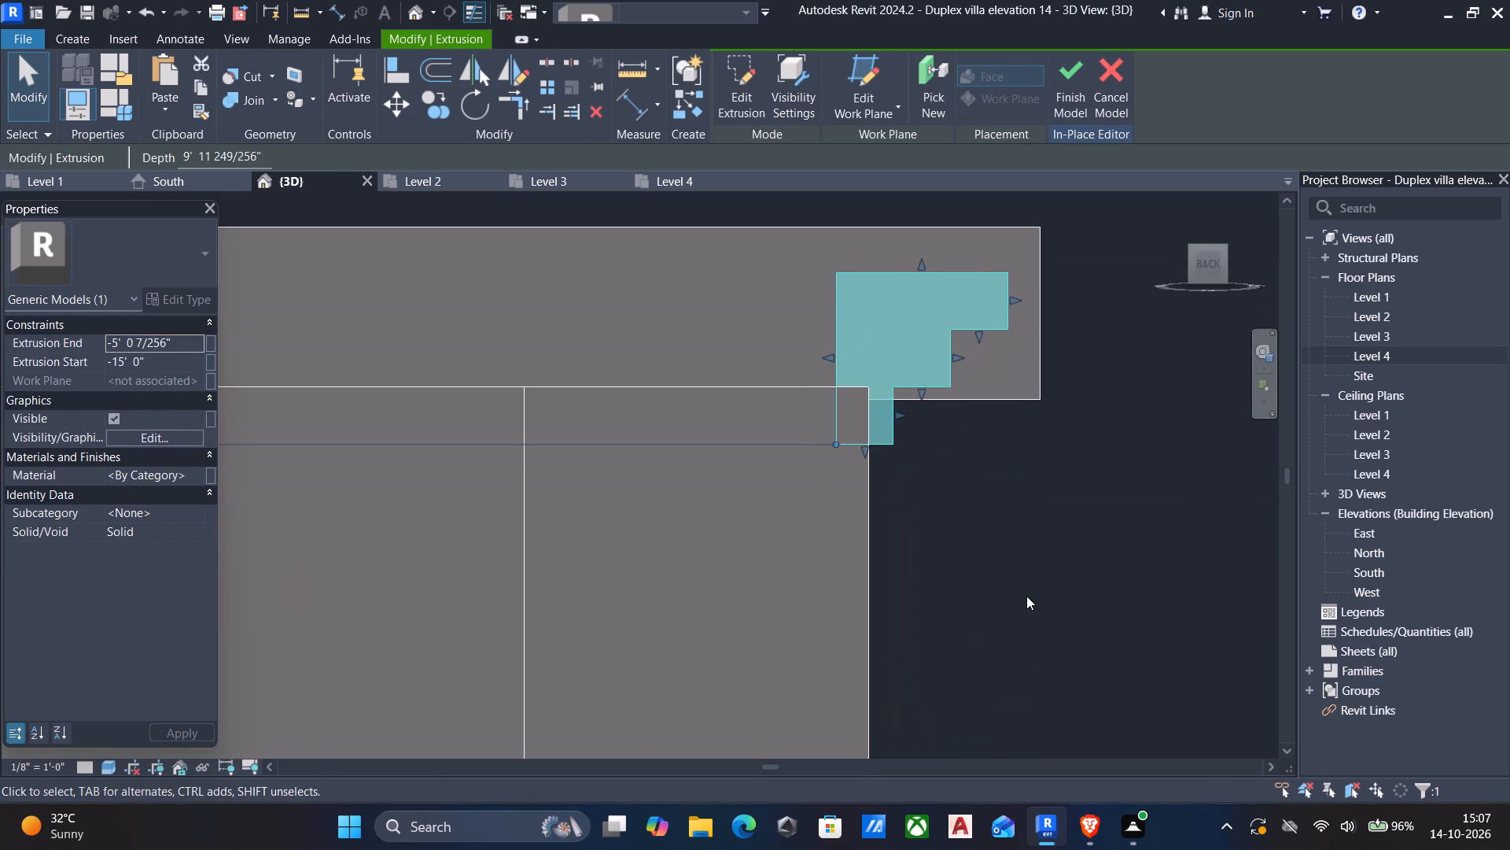
{"action": "key", "text": "Right"}
{"action": "key", "text": "Right"}
{"action": "key", "text": "Right"}
{"action": "key", "text": "Right"}
{"action": "key", "text": "Right"}
{"action": "key", "text": "Right"}
{"action": "key", "text": "Right"}
{"action": "key", "text": "Right"}
{"action": "key", "text": "Right"}
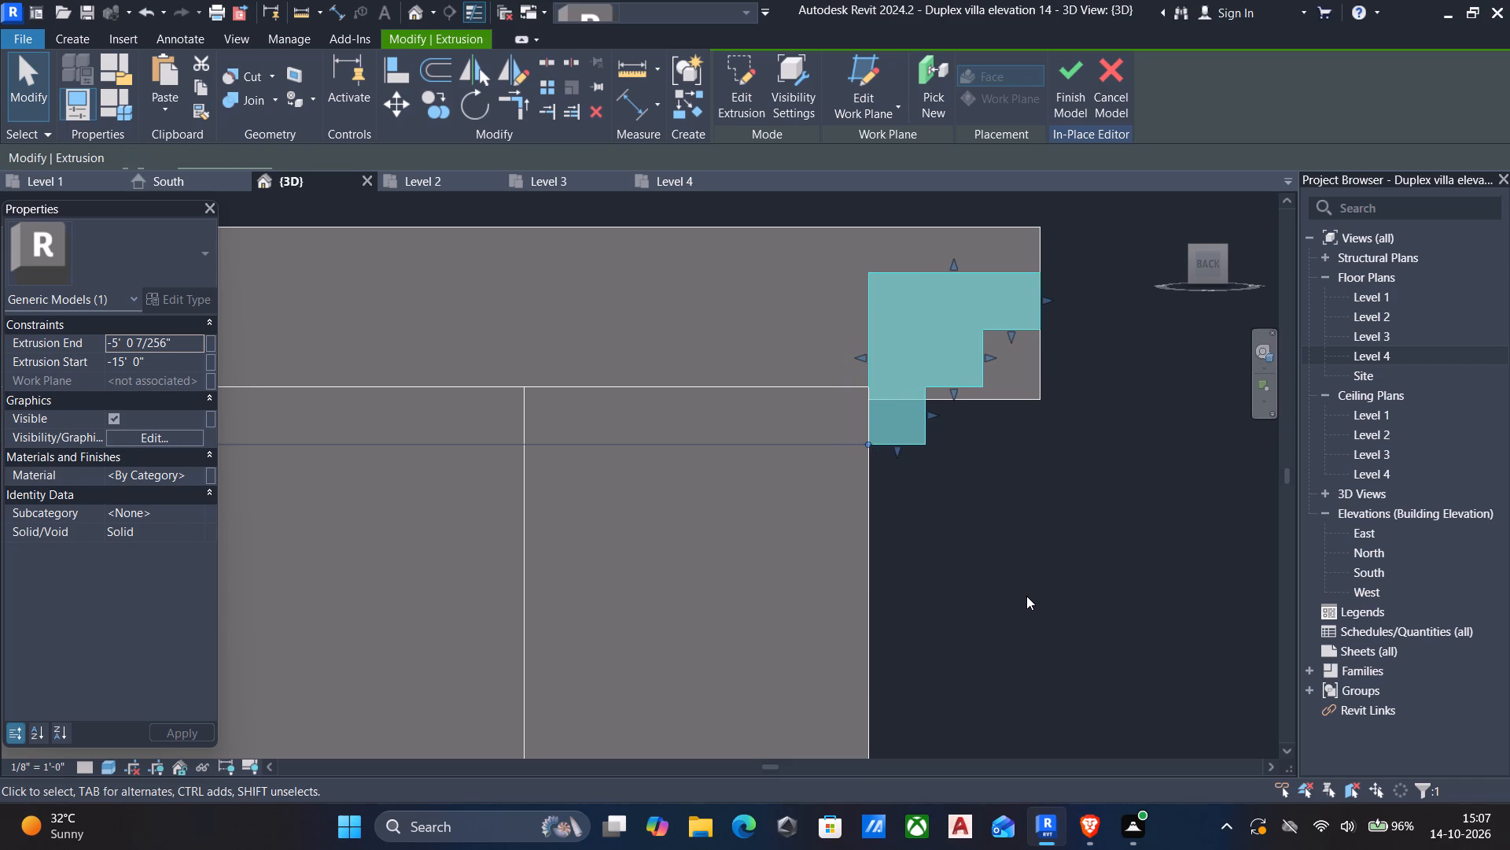
{"action": "scroll", "coordinate": [1026, 596], "scroll_direction": "down", "scroll_amount": 5}
{"action": "key", "text": "Escape"}
{"action": "scroll", "coordinate": [1027, 597], "scroll_direction": "down", "scroll_amount": 6}
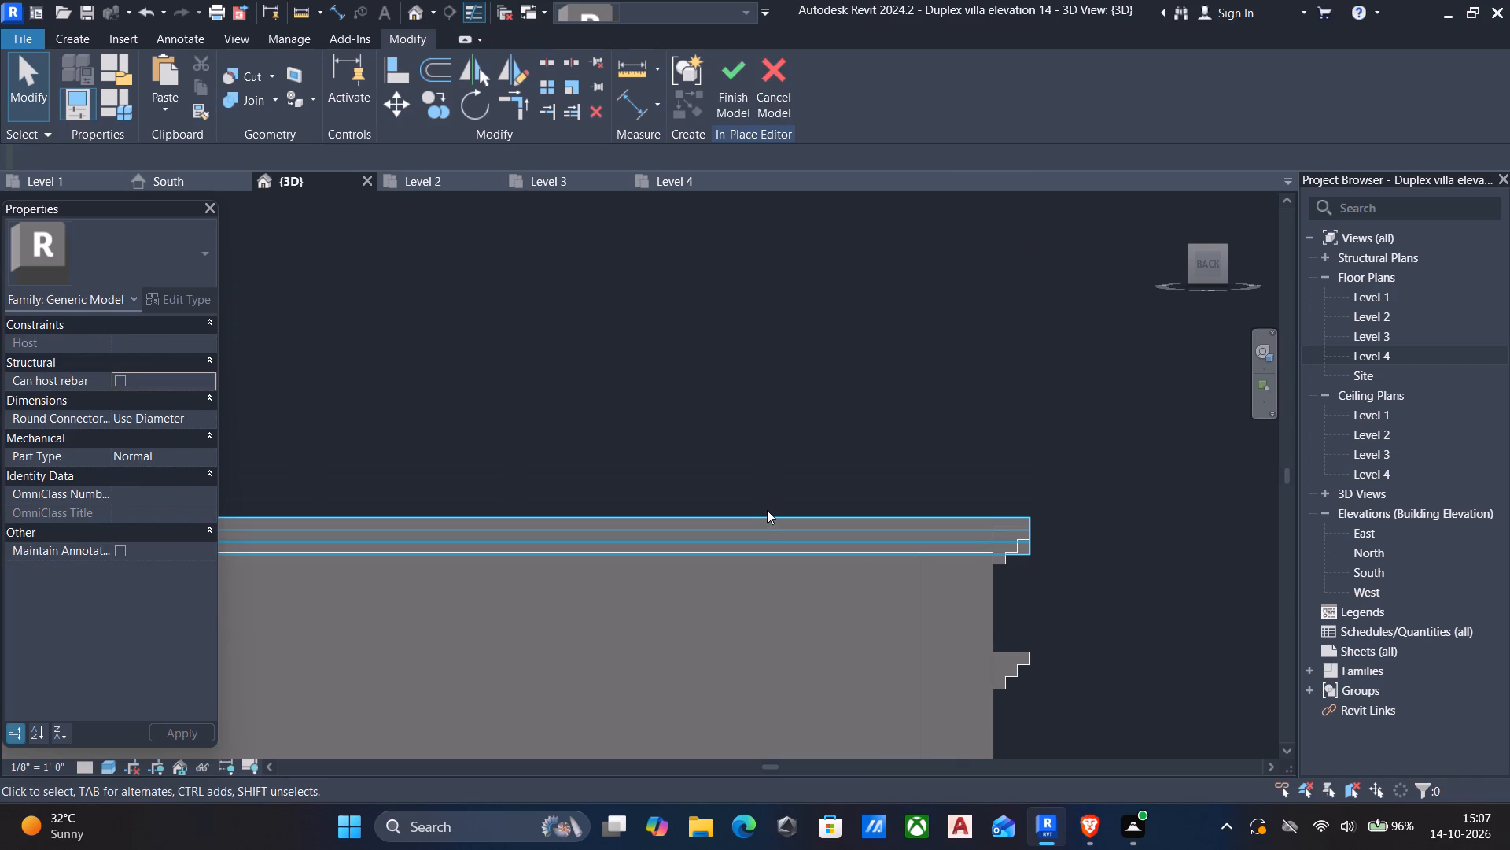
Nudge that side moulding upward to bring its top up to the front moulding's top edge.
{"action": "left_click", "coordinate": [1000, 524]}
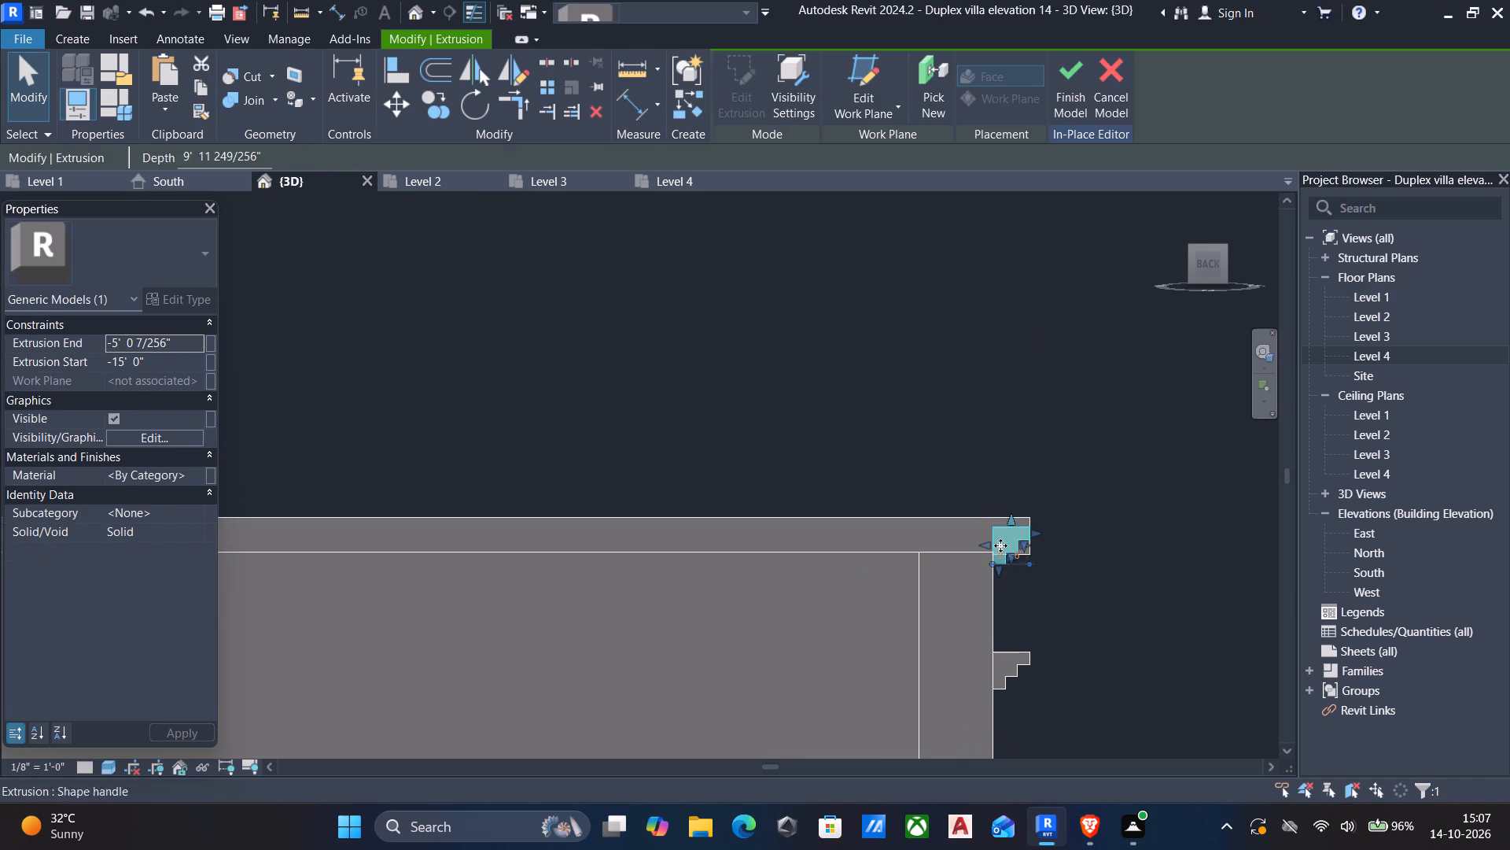
{"action": "scroll", "coordinate": [1011, 595], "scroll_direction": "up", "scroll_amount": 4}
{"action": "key", "text": "Up"}
{"action": "key", "text": "Up"}
{"action": "key", "text": "Up"}
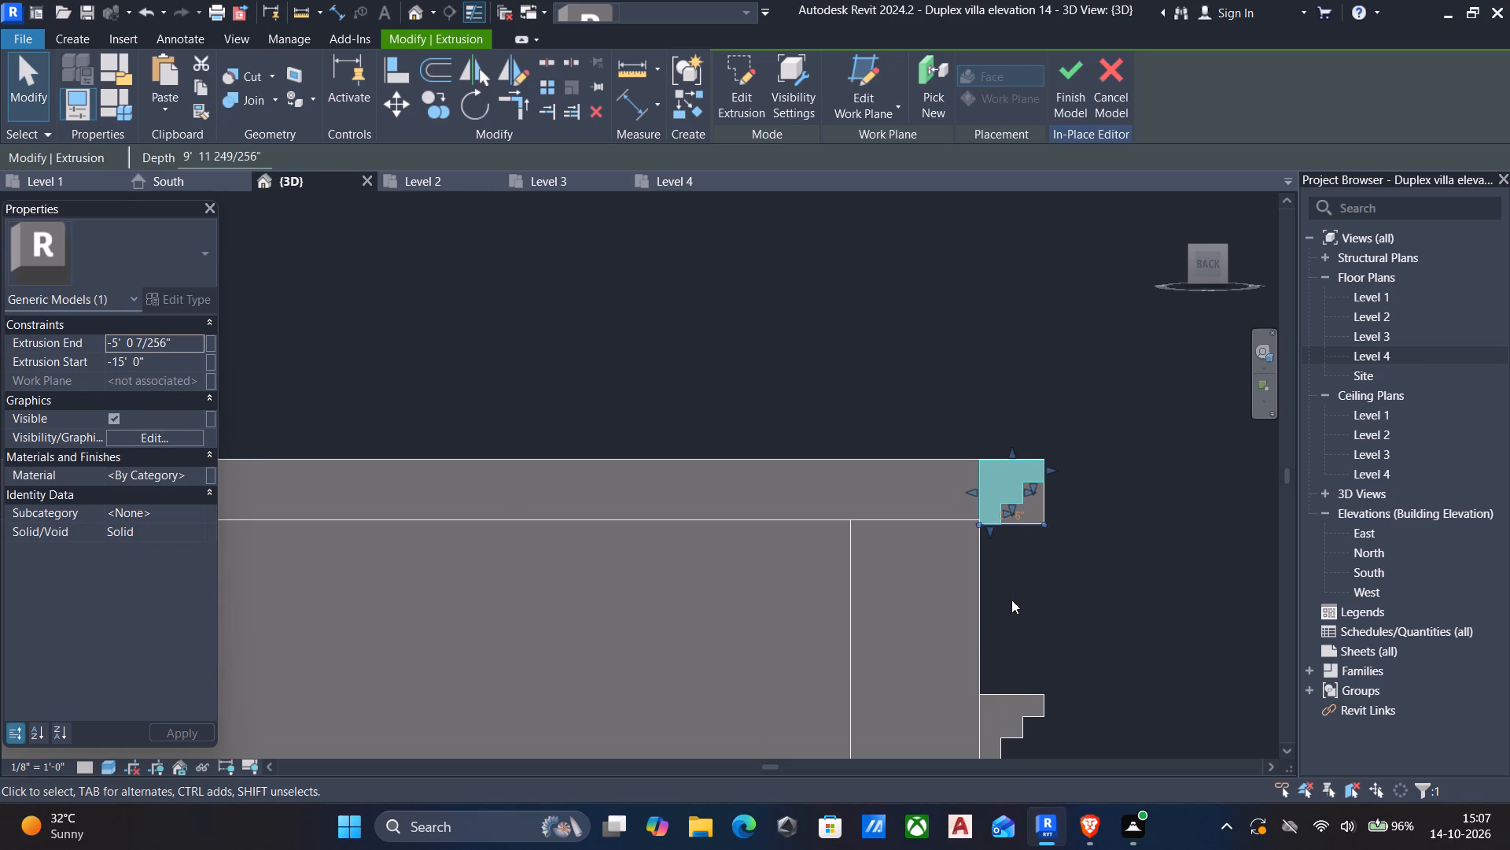
{"action": "scroll", "coordinate": [1011, 604], "scroll_direction": "up", "scroll_amount": 6}
{"action": "key", "text": "Up"}
{"action": "key", "text": "Up"}
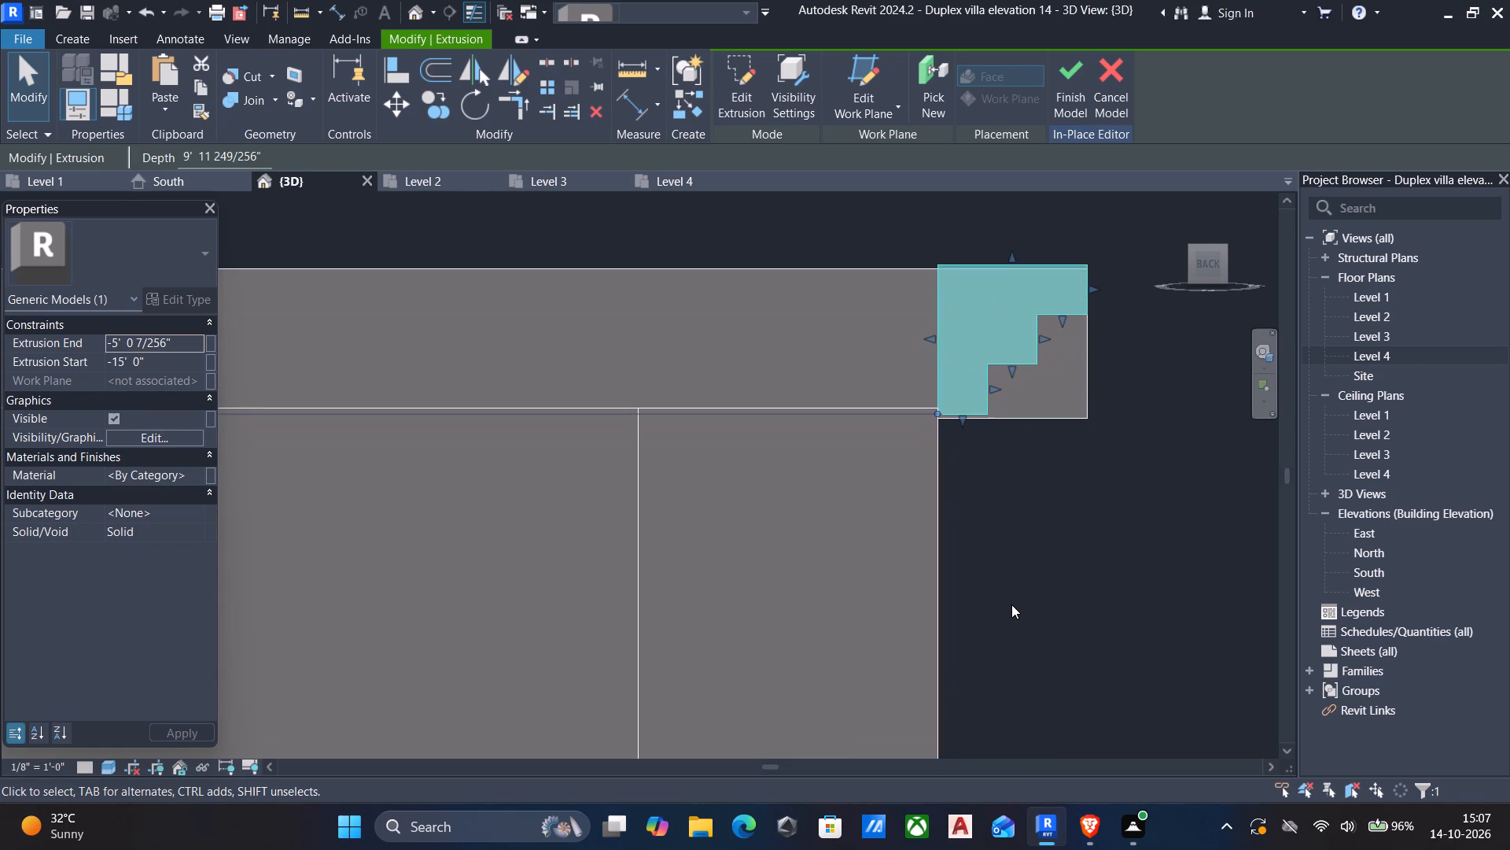
{"action": "key", "text": "Up"}
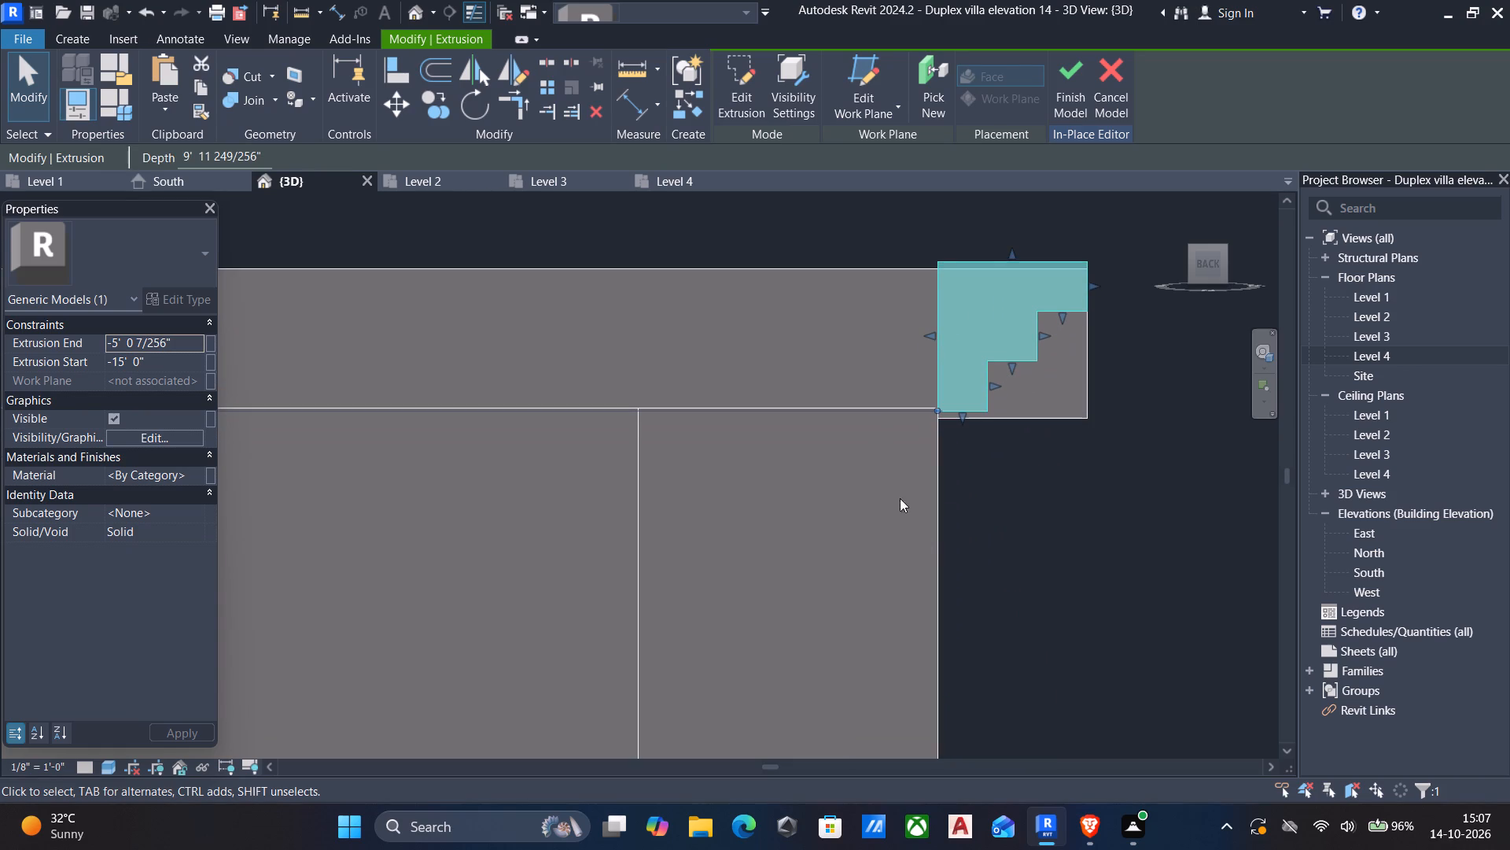
Compare against the other side moulding's height, and nudge the raised side moulding back down by two increments.
{"action": "scroll", "coordinate": [872, 419], "scroll_direction": "up", "scroll_amount": 6}
{"action": "scroll", "coordinate": [871, 425], "scroll_direction": "down", "scroll_amount": 20}
{"action": "scroll", "coordinate": [871, 425], "scroll_direction": "down", "scroll_amount": 4}
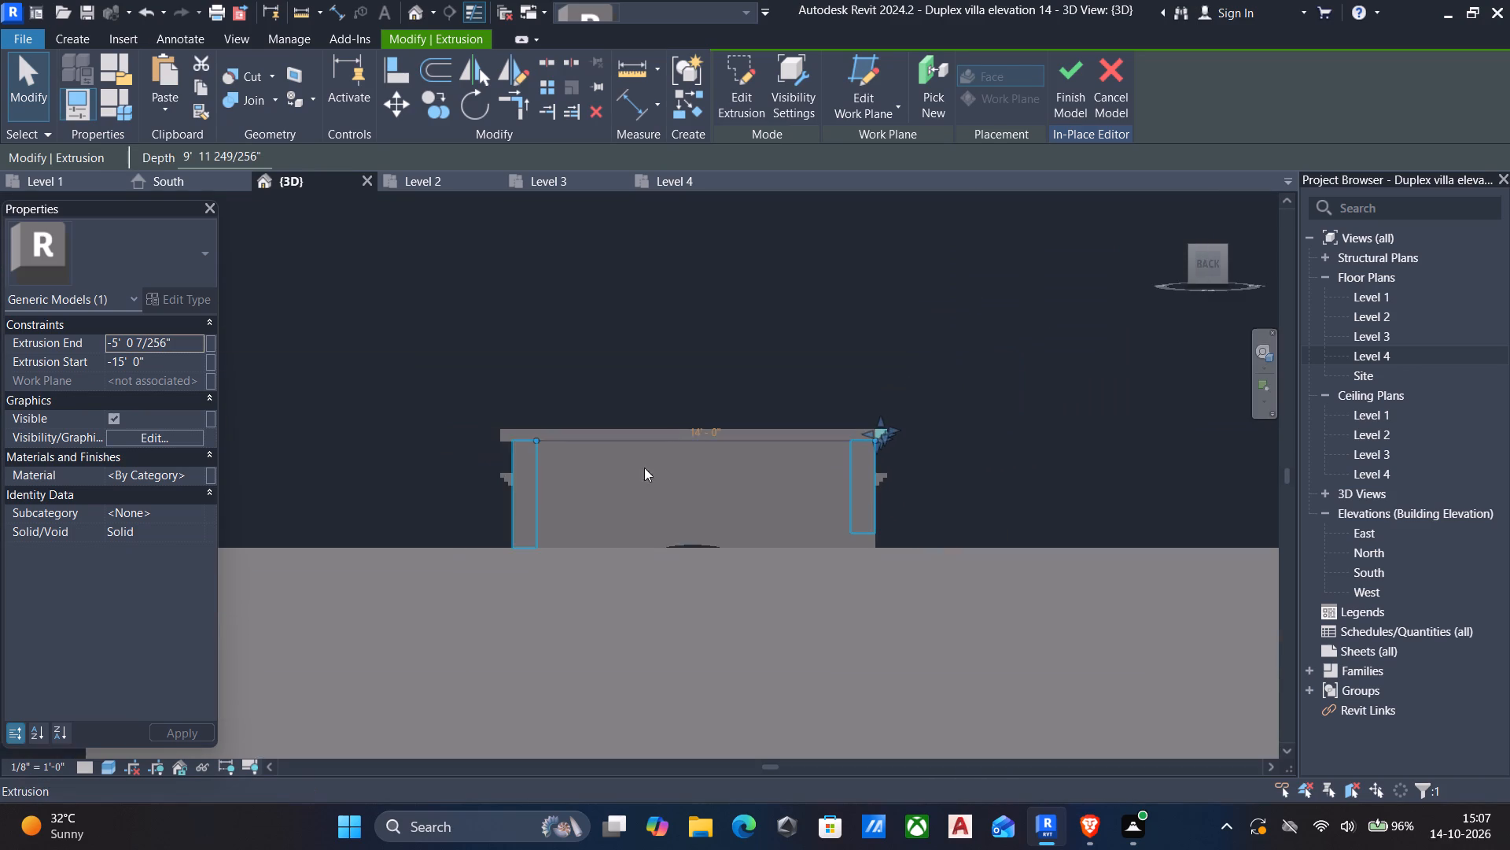
{"action": "scroll", "coordinate": [459, 451], "scroll_direction": "up", "scroll_amount": 7}
{"action": "scroll", "coordinate": [619, 407], "scroll_direction": "up", "scroll_amount": 13}
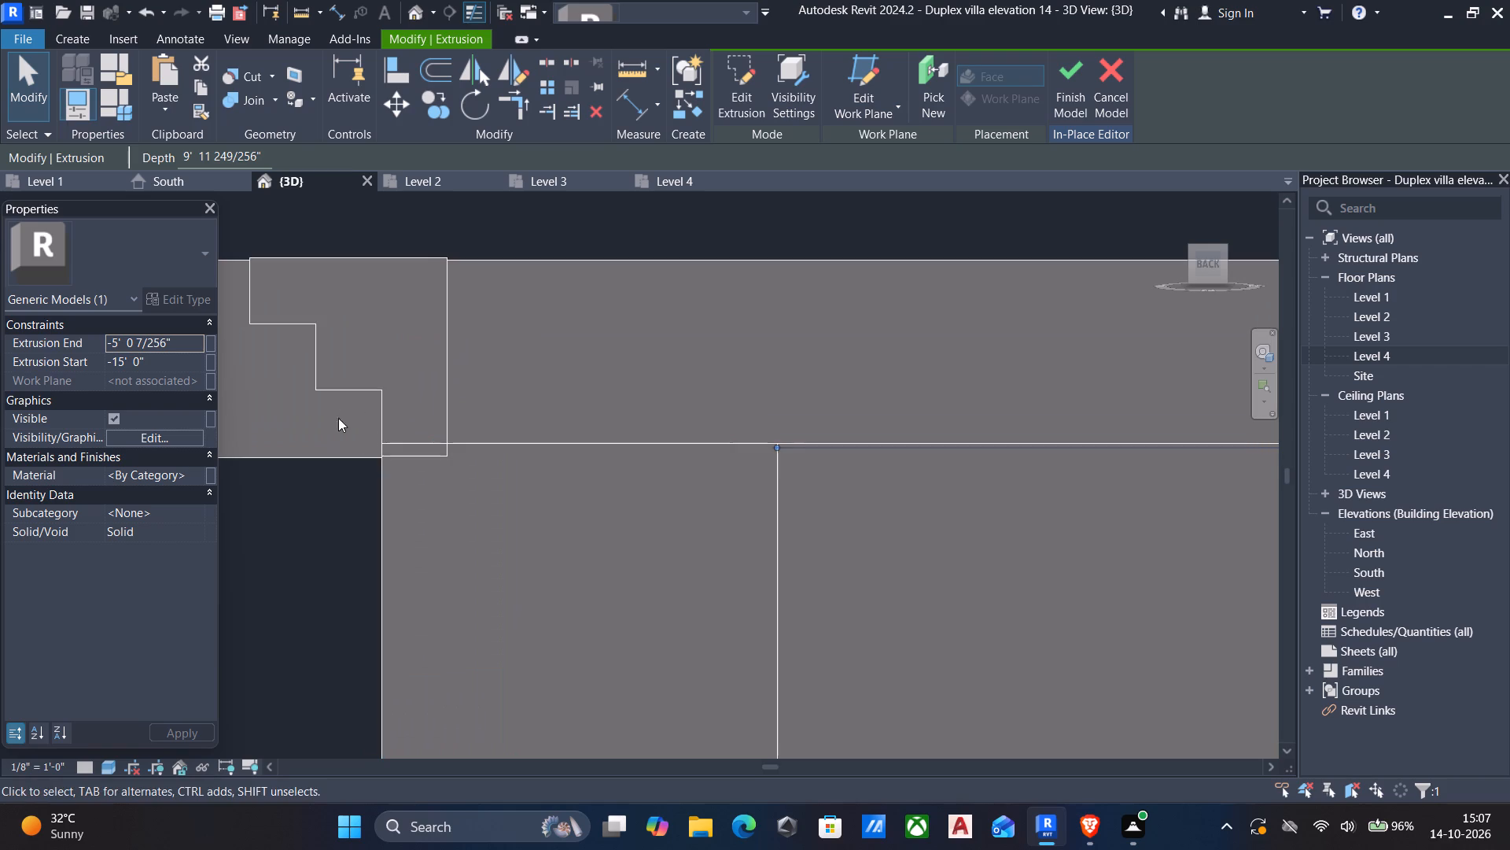
{"action": "left_click", "coordinate": [434, 453]}
{"action": "scroll", "coordinate": [434, 456], "scroll_direction": "down", "scroll_amount": 8}
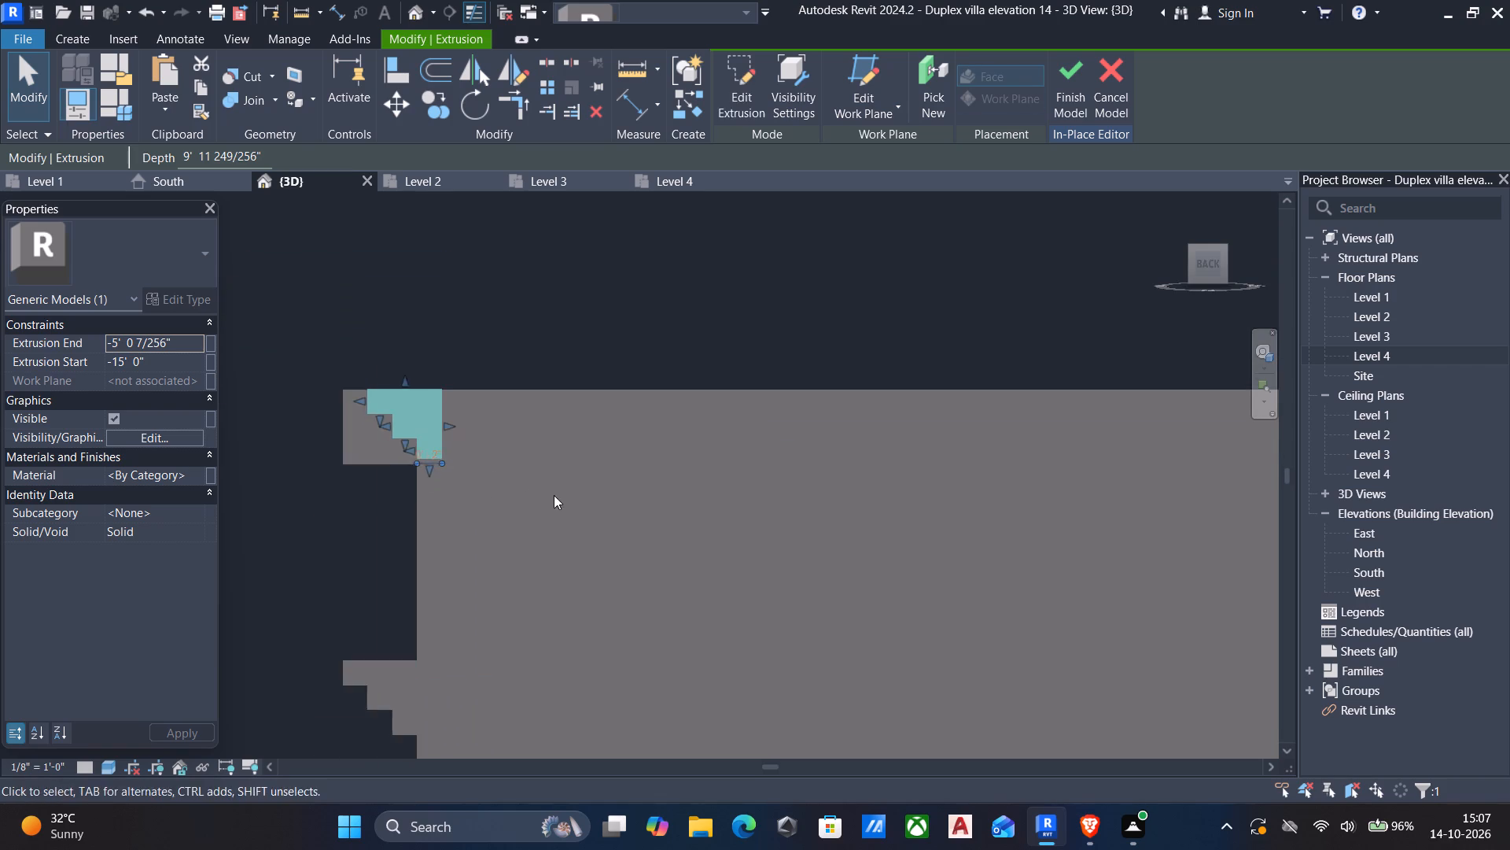
{"action": "scroll", "coordinate": [554, 495], "scroll_direction": "down", "scroll_amount": 4}
{"action": "middle_click_drag", "start_coordinate": [726, 508], "coordinate": [360, 490]}
{"action": "scroll", "coordinate": [360, 490], "scroll_direction": "down", "scroll_amount": 4}
{"action": "scroll", "coordinate": [936, 462], "scroll_direction": "up", "scroll_amount": 5}
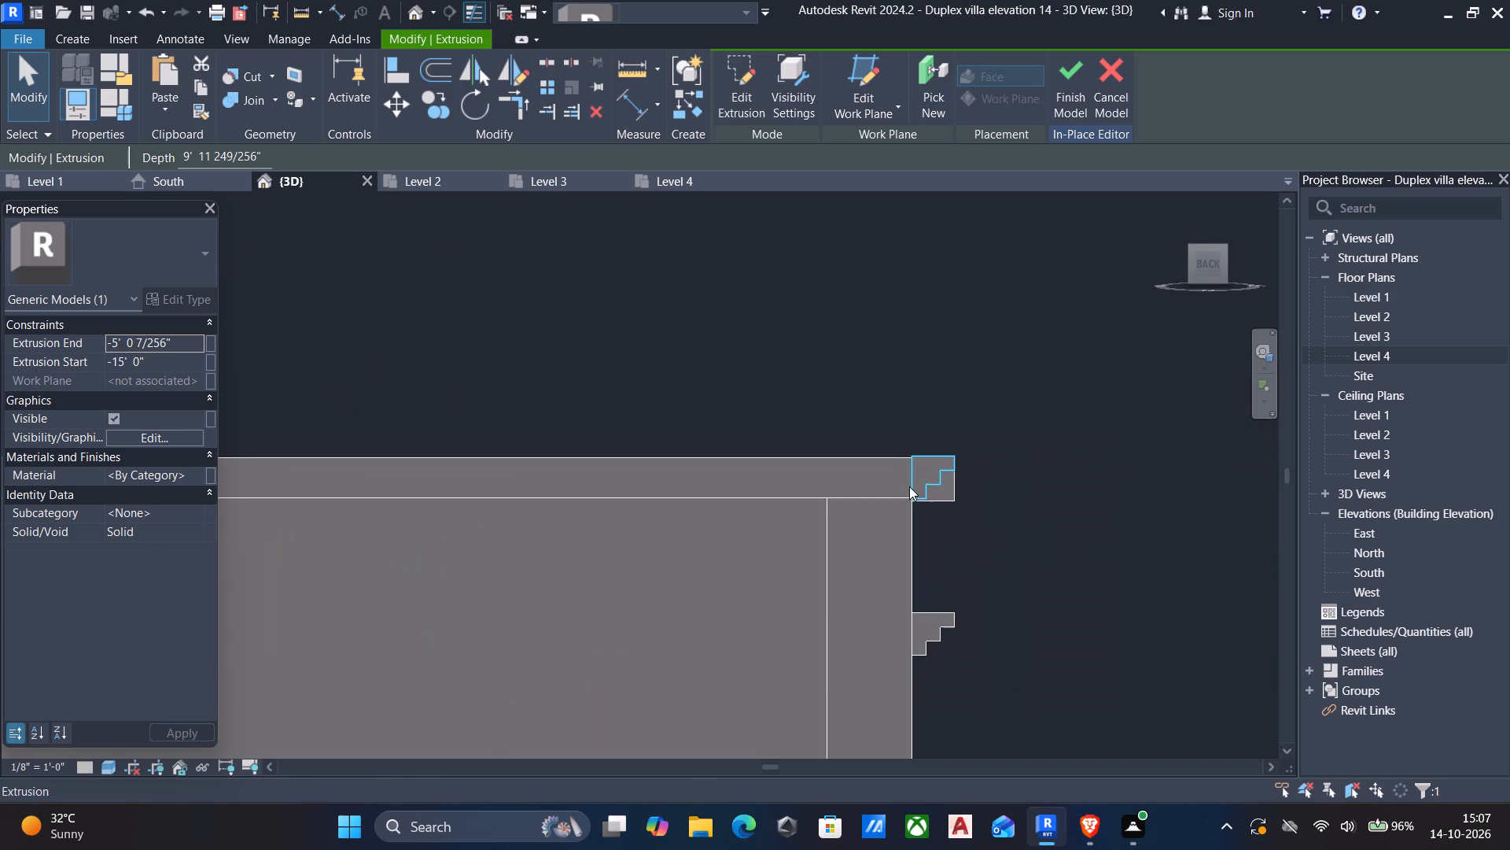
{"action": "left_click", "coordinate": [904, 493]}
{"action": "scroll", "coordinate": [908, 497], "scroll_direction": "up", "scroll_amount": 11}
{"action": "key", "text": "Down"}
{"action": "key", "text": "Down"}
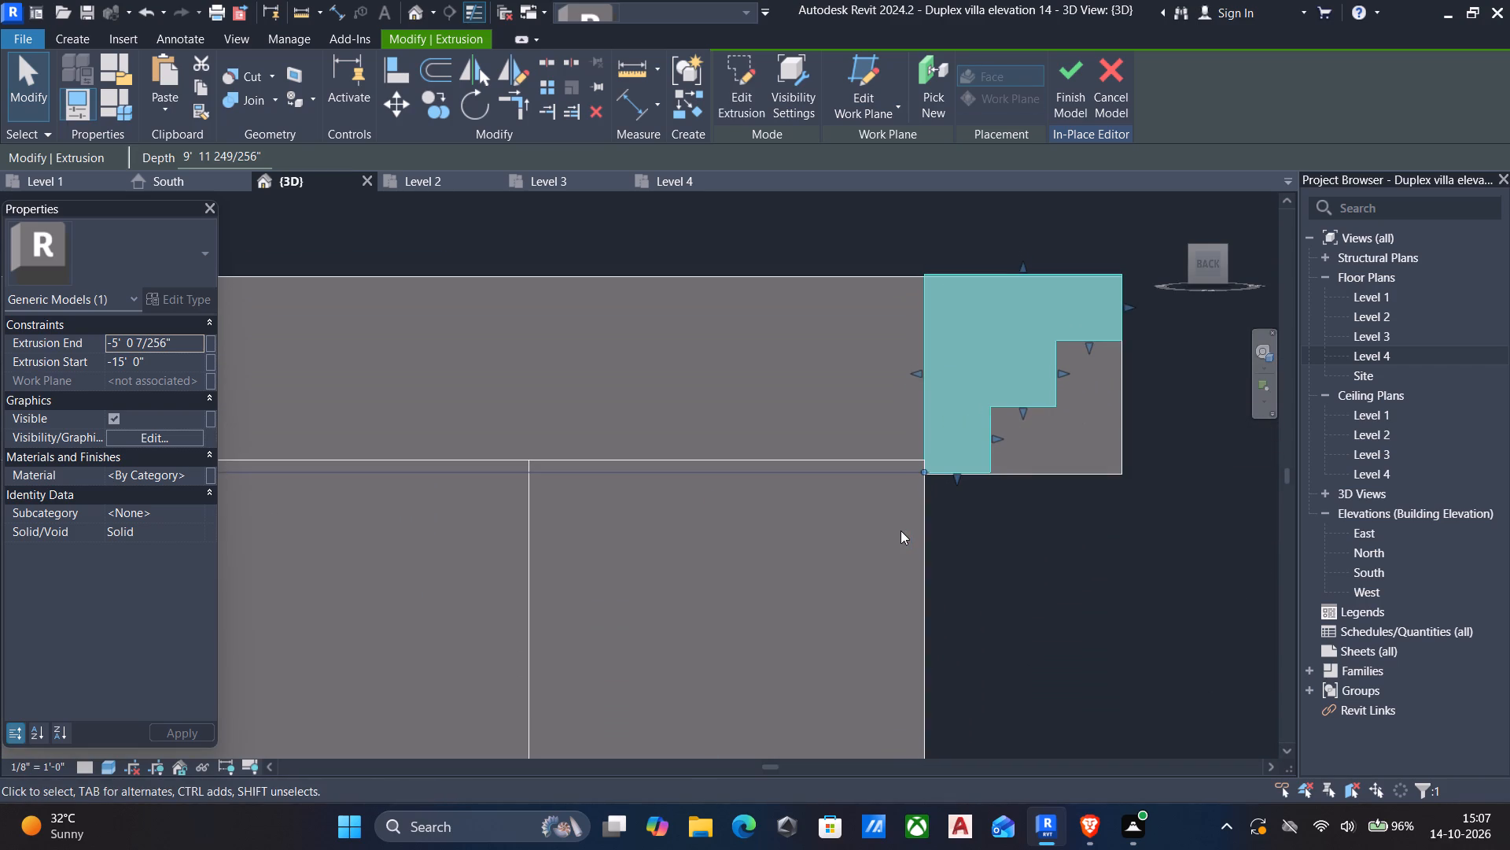
{"action": "scroll", "coordinate": [900, 530], "scroll_direction": "down", "scroll_amount": 15}
{"action": "key", "text": "Escape"}
From the right side, align the near upper side moulding's top face to the upper front moulding's top face.
{"action": "scroll", "coordinate": [843, 528], "scroll_direction": "down", "scroll_amount": 7}
{"action": "middle_click_drag", "start_coordinate": [849, 530], "coordinate": [945, 530]}
{"action": "scroll", "coordinate": [945, 530], "scroll_direction": "up", "scroll_amount": 7}
{"action": "scroll", "coordinate": [923, 520], "scroll_direction": "down", "scroll_amount": 5}
{"action": "middle_click_drag", "start_coordinate": [874, 518], "coordinate": [1012, 568], "text": "shift"}
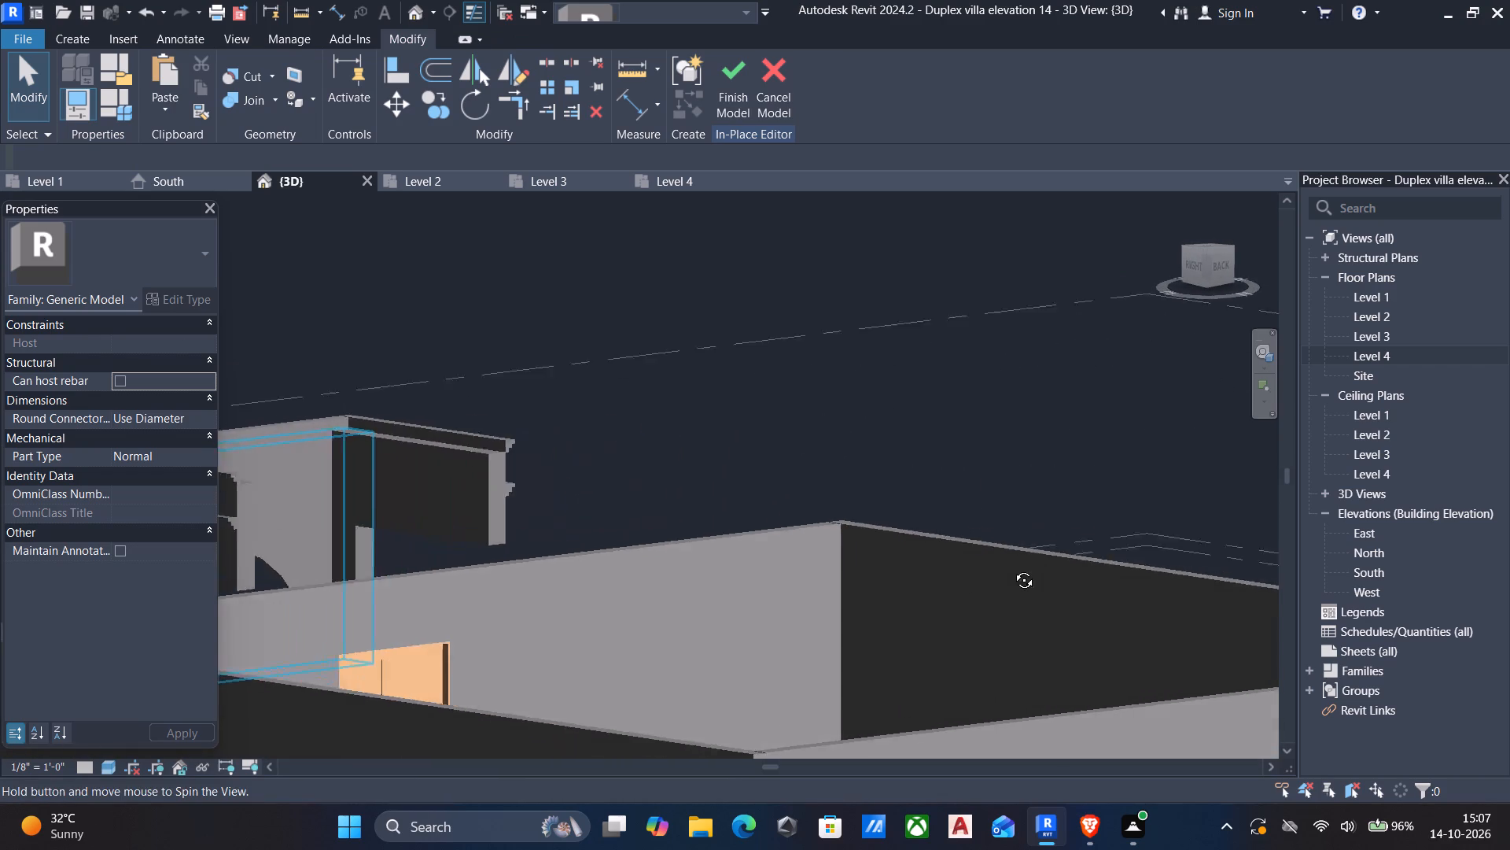
{"action": "middle_click_drag", "start_coordinate": [1012, 568], "coordinate": [1018, 568], "text": "shift"}
{"action": "scroll", "coordinate": [1018, 568], "scroll_direction": "down", "scroll_amount": 6}
{"action": "middle_click_drag", "start_coordinate": [830, 527], "coordinate": [1018, 546], "text": "shift"}
{"action": "scroll", "coordinate": [1019, 546], "scroll_direction": "down", "scroll_amount": 3, "text": "shift"}
{"action": "scroll", "coordinate": [677, 544], "scroll_direction": "up", "scroll_amount": 6}
{"action": "scroll", "coordinate": [651, 616], "scroll_direction": "up", "scroll_amount": 3}
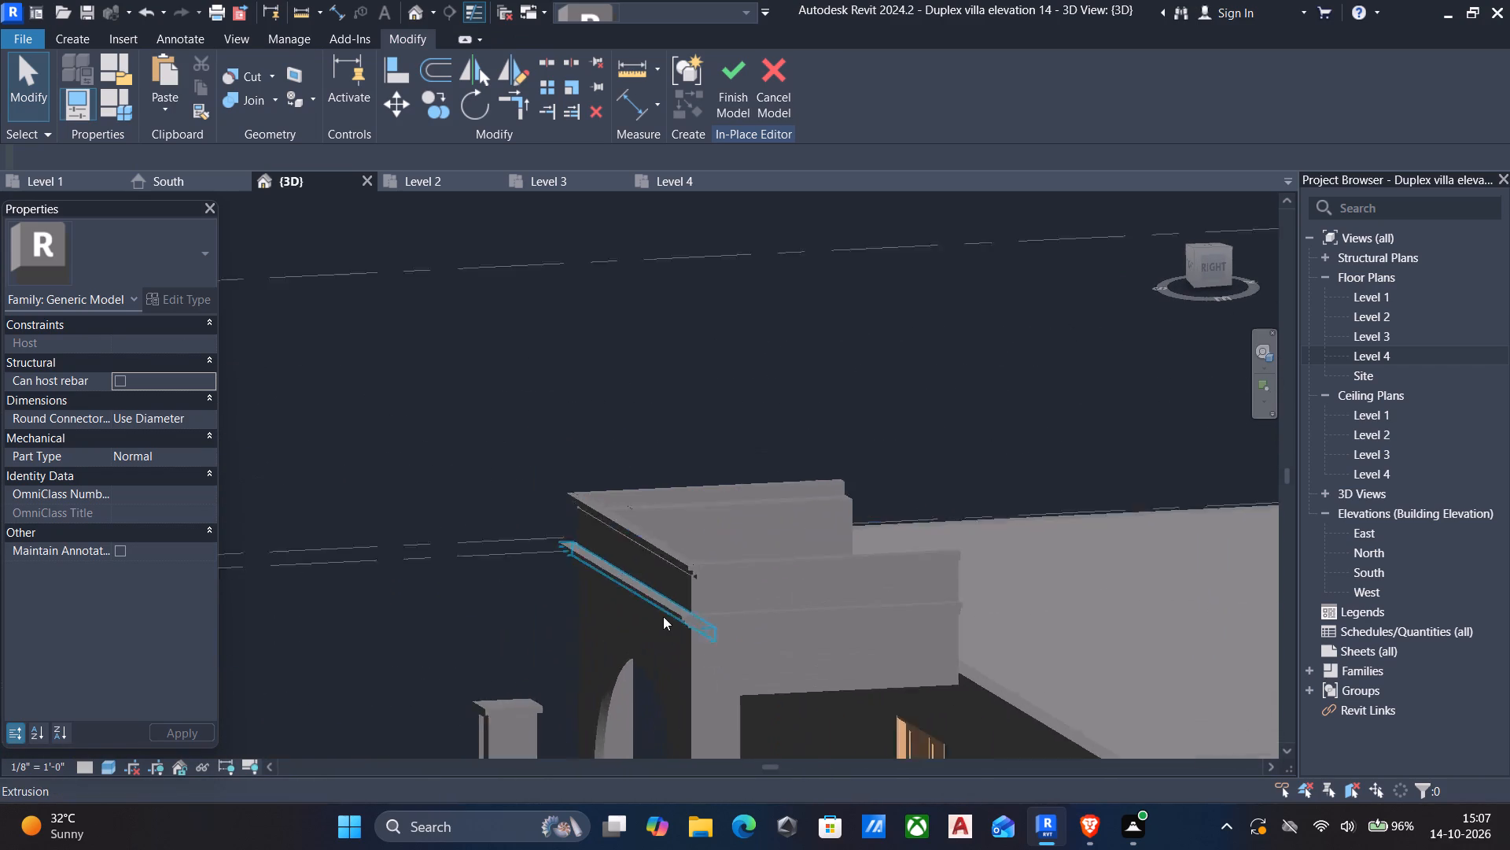
{"action": "scroll", "coordinate": [663, 616], "scroll_direction": "up", "scroll_amount": 3}
{"action": "scroll", "coordinate": [728, 531], "scroll_direction": "up", "scroll_amount": 12}
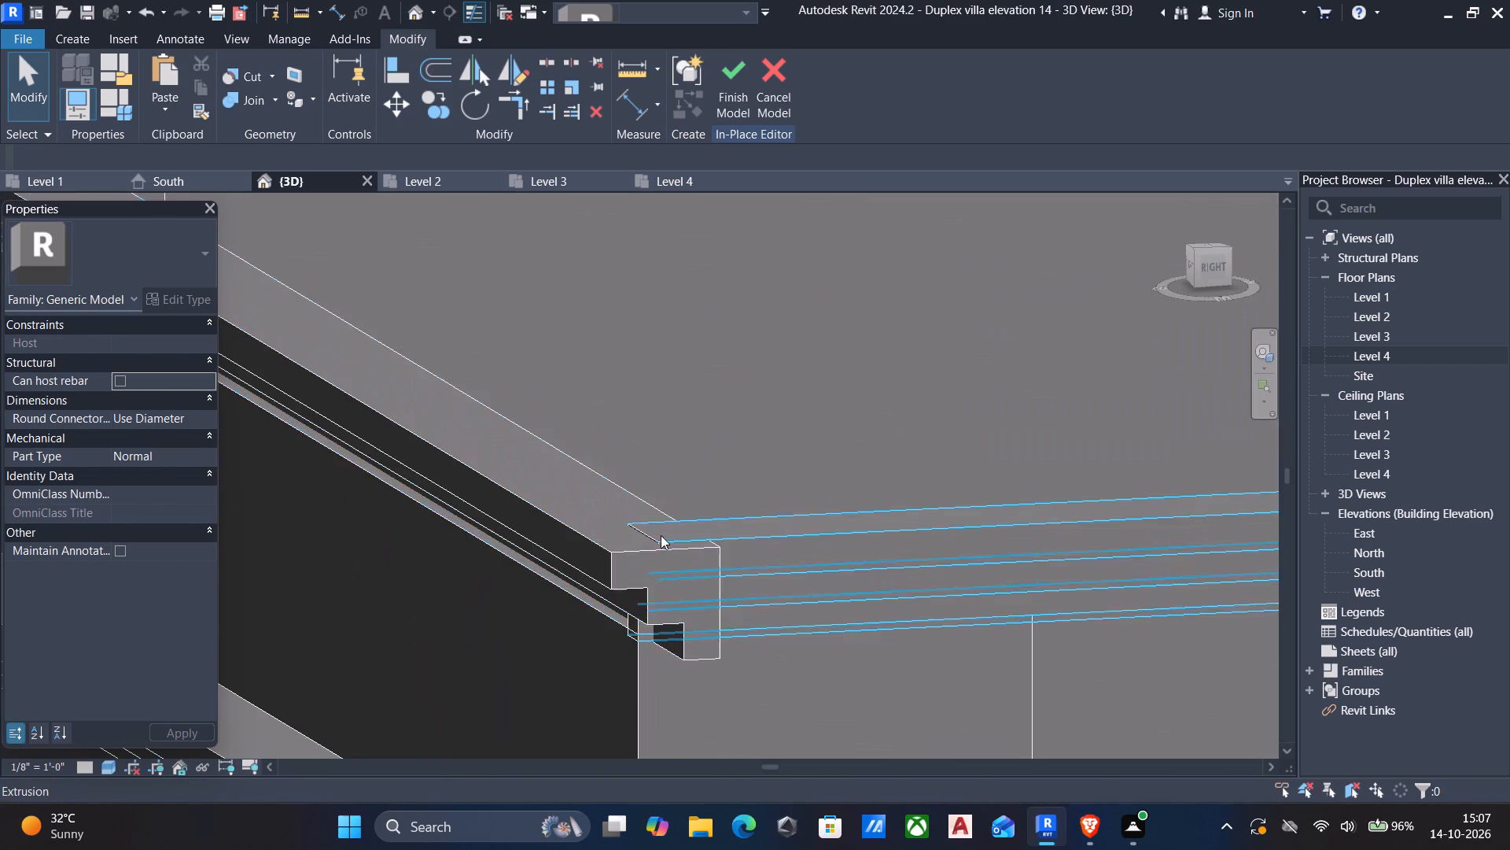
{"action": "scroll", "coordinate": [610, 501], "scroll_direction": "up", "scroll_amount": 4}
{"action": "type", "text": "al"}
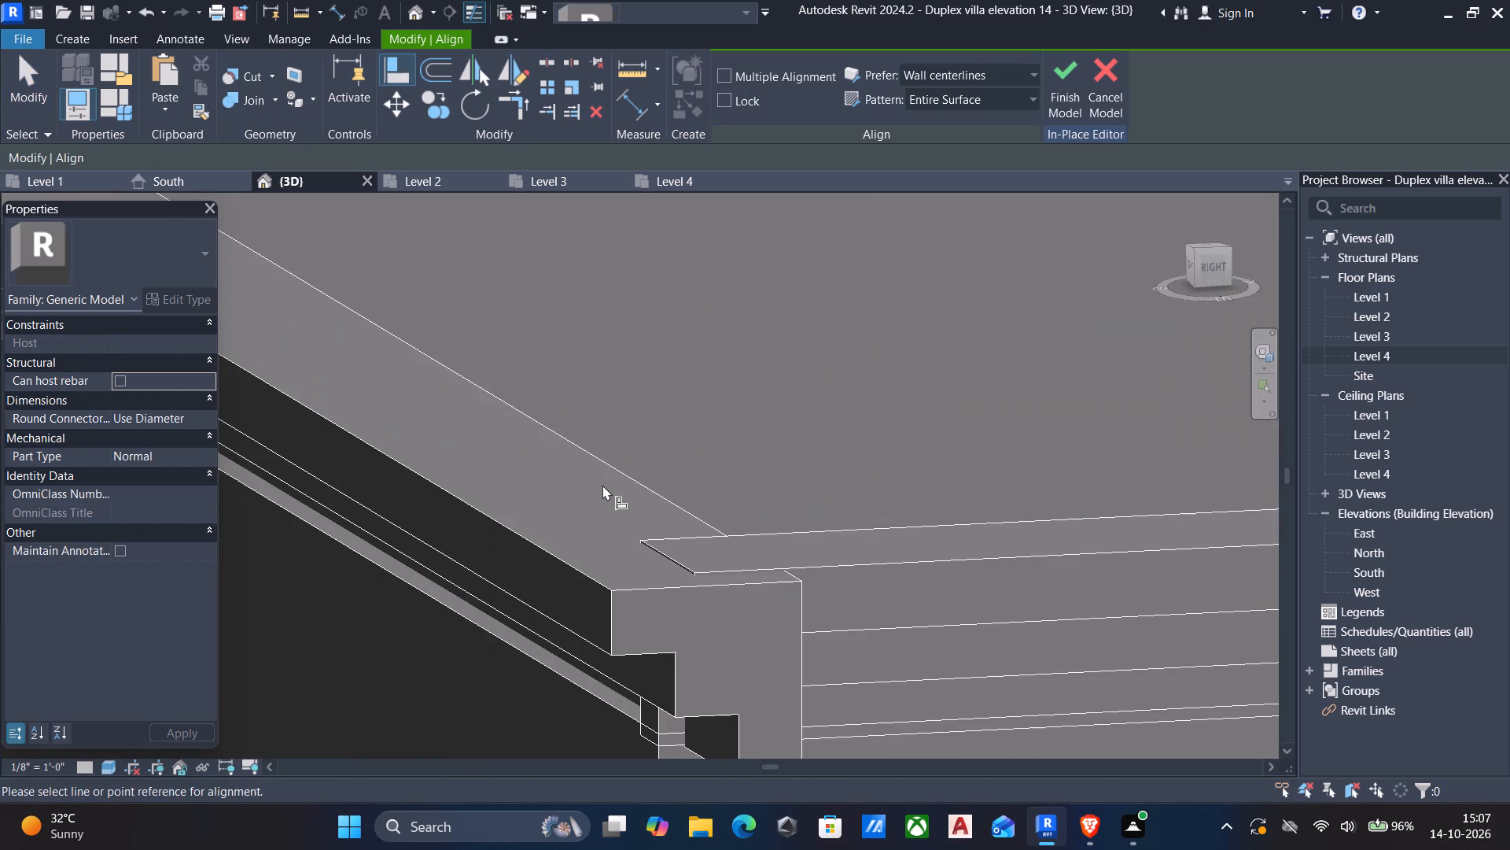
{"action": "left_click", "coordinate": [593, 463]}
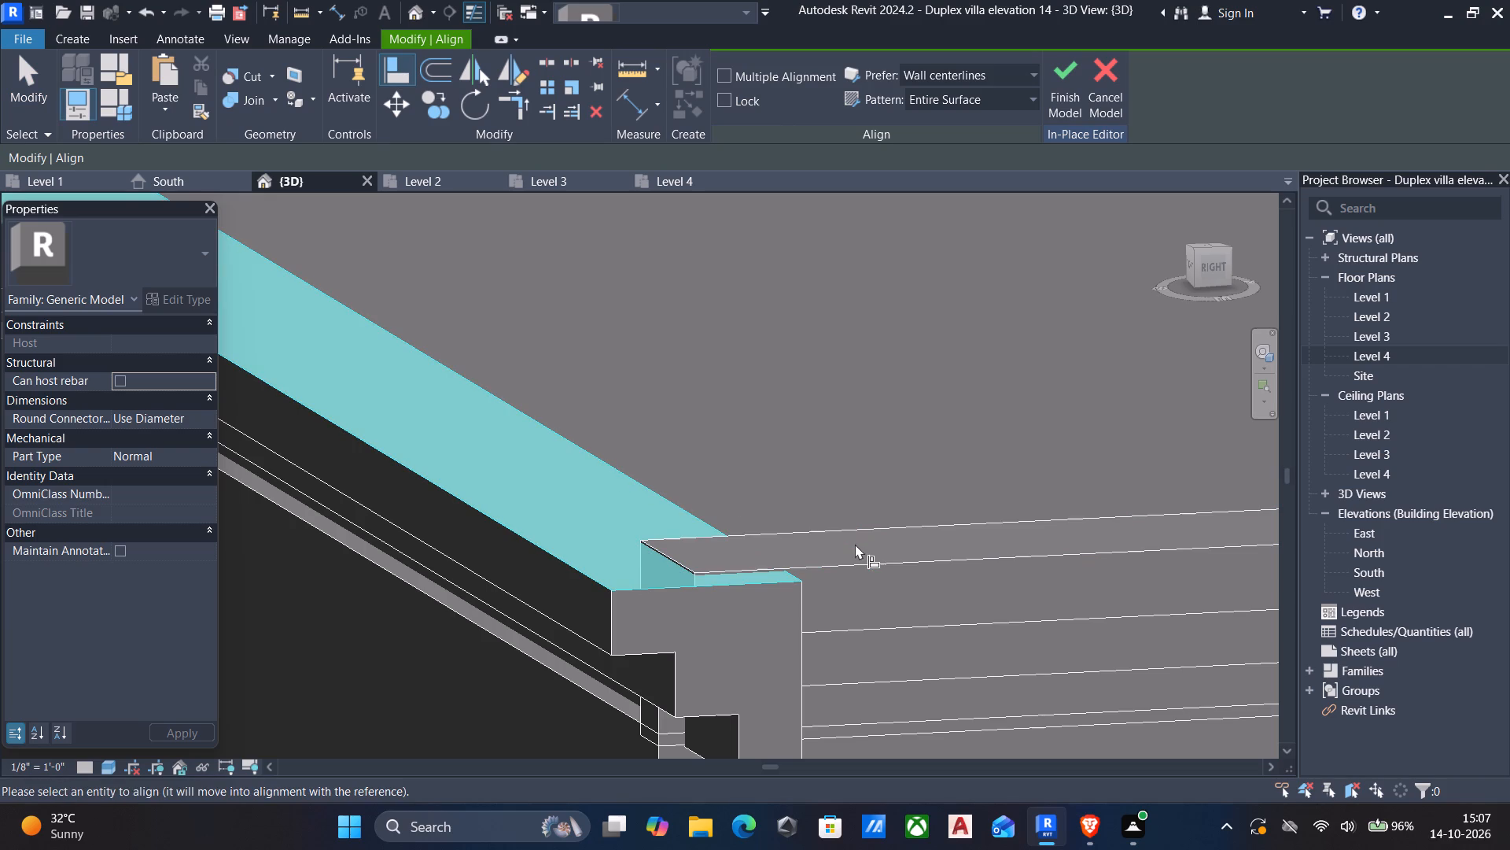
{"action": "left_click", "coordinate": [838, 563], "text": "ctrl"}
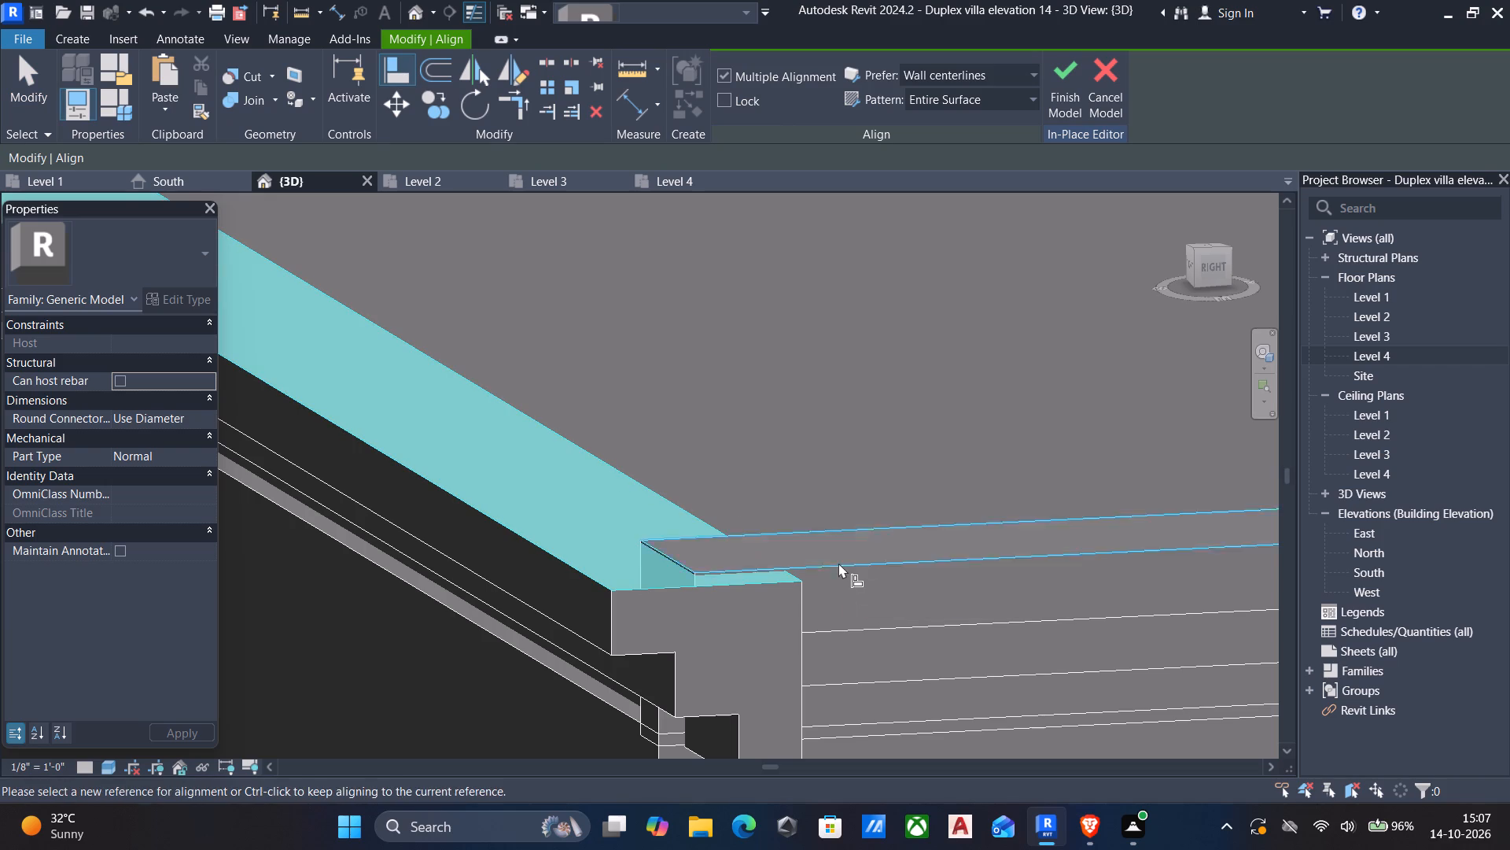
Align the far upper side moulding's top face to the same front moulding top face.
{"action": "scroll", "coordinate": [823, 556], "scroll_direction": "down", "scroll_amount": 15, "text": "ctrl"}
{"action": "middle_click_drag", "start_coordinate": [790, 545], "coordinate": [937, 826]}
{"action": "scroll", "coordinate": [948, 849], "scroll_direction": "down", "scroll_amount": 2}
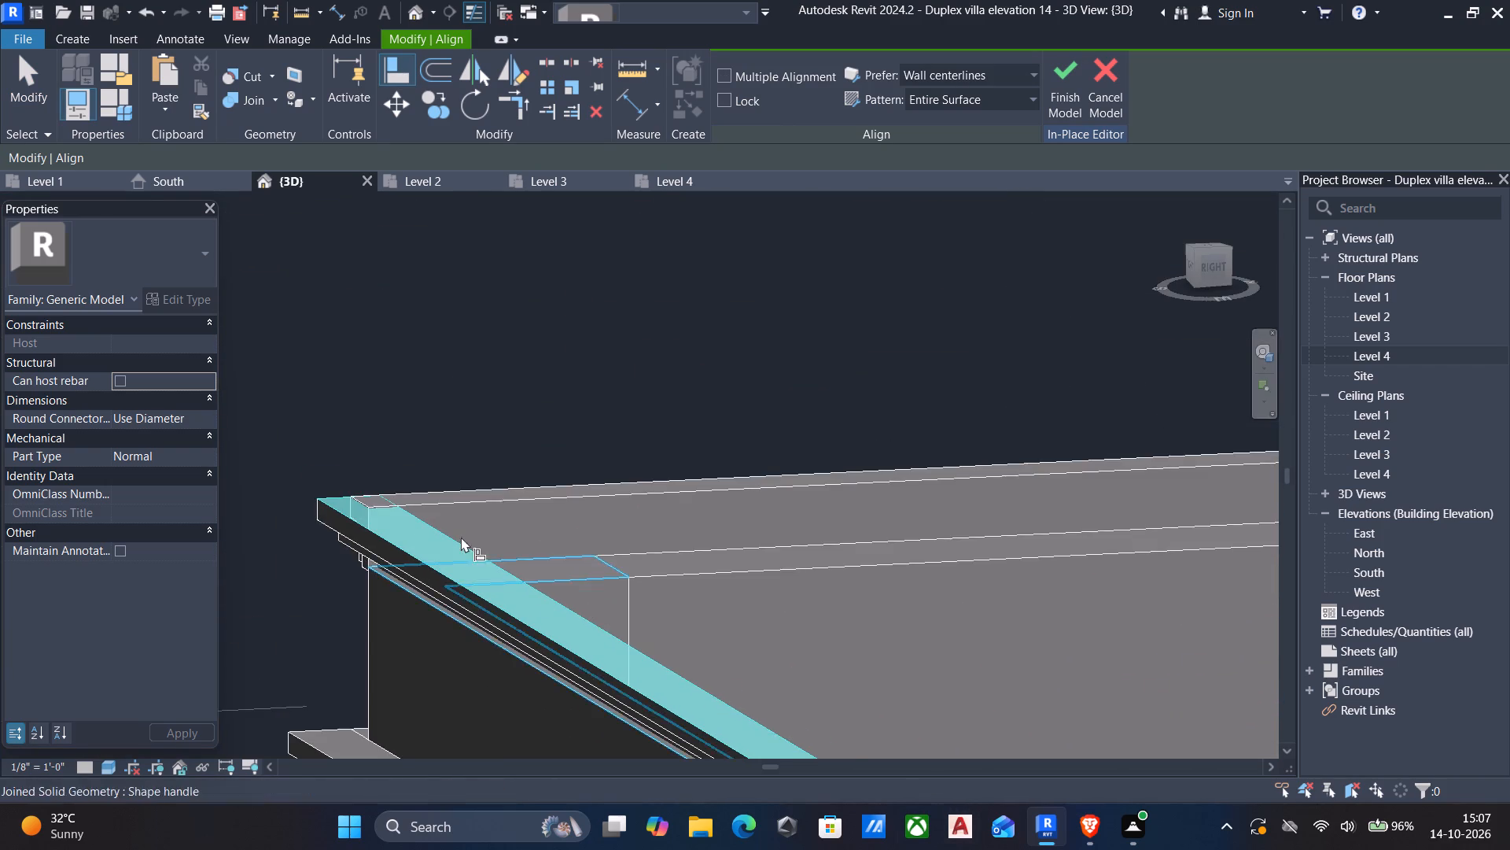
{"action": "scroll", "coordinate": [399, 493], "scroll_direction": "up", "scroll_amount": 6}
{"action": "left_click", "coordinate": [442, 523], "text": "ctrl"}
{"action": "scroll", "coordinate": [451, 534], "scroll_direction": "down", "scroll_amount": 2}
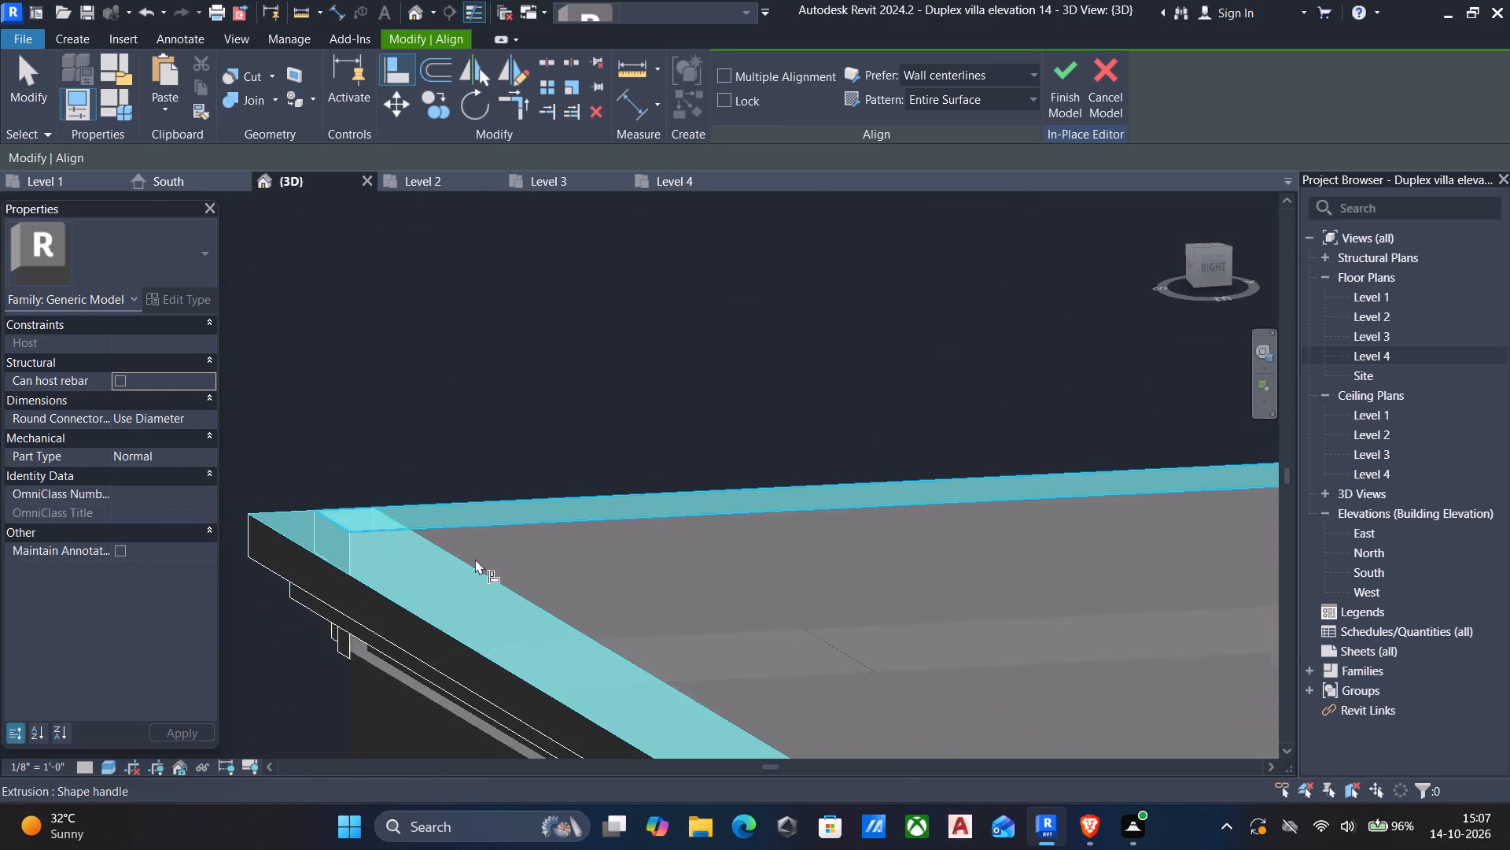
{"action": "scroll", "coordinate": [475, 559], "scroll_direction": "down", "scroll_amount": 5}
{"action": "key", "text": "Escape"}
{"action": "scroll", "coordinate": [551, 596], "scroll_direction": "down", "scroll_amount": 5}
{"action": "middle_click_drag", "start_coordinate": [534, 584], "coordinate": [461, 503]}
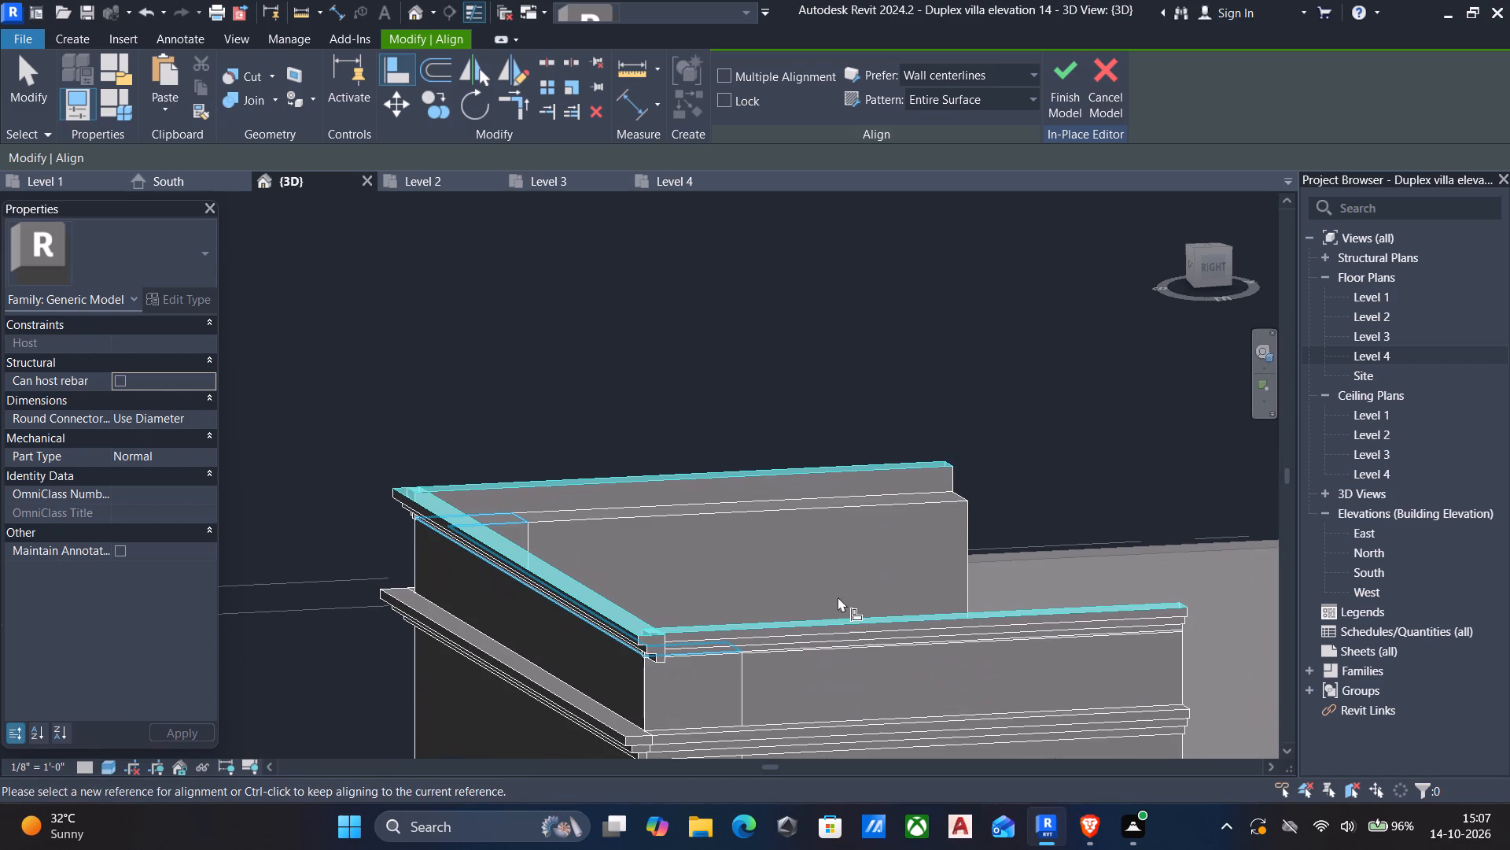
{"action": "scroll", "coordinate": [716, 563], "scroll_direction": "down", "scroll_amount": 3}
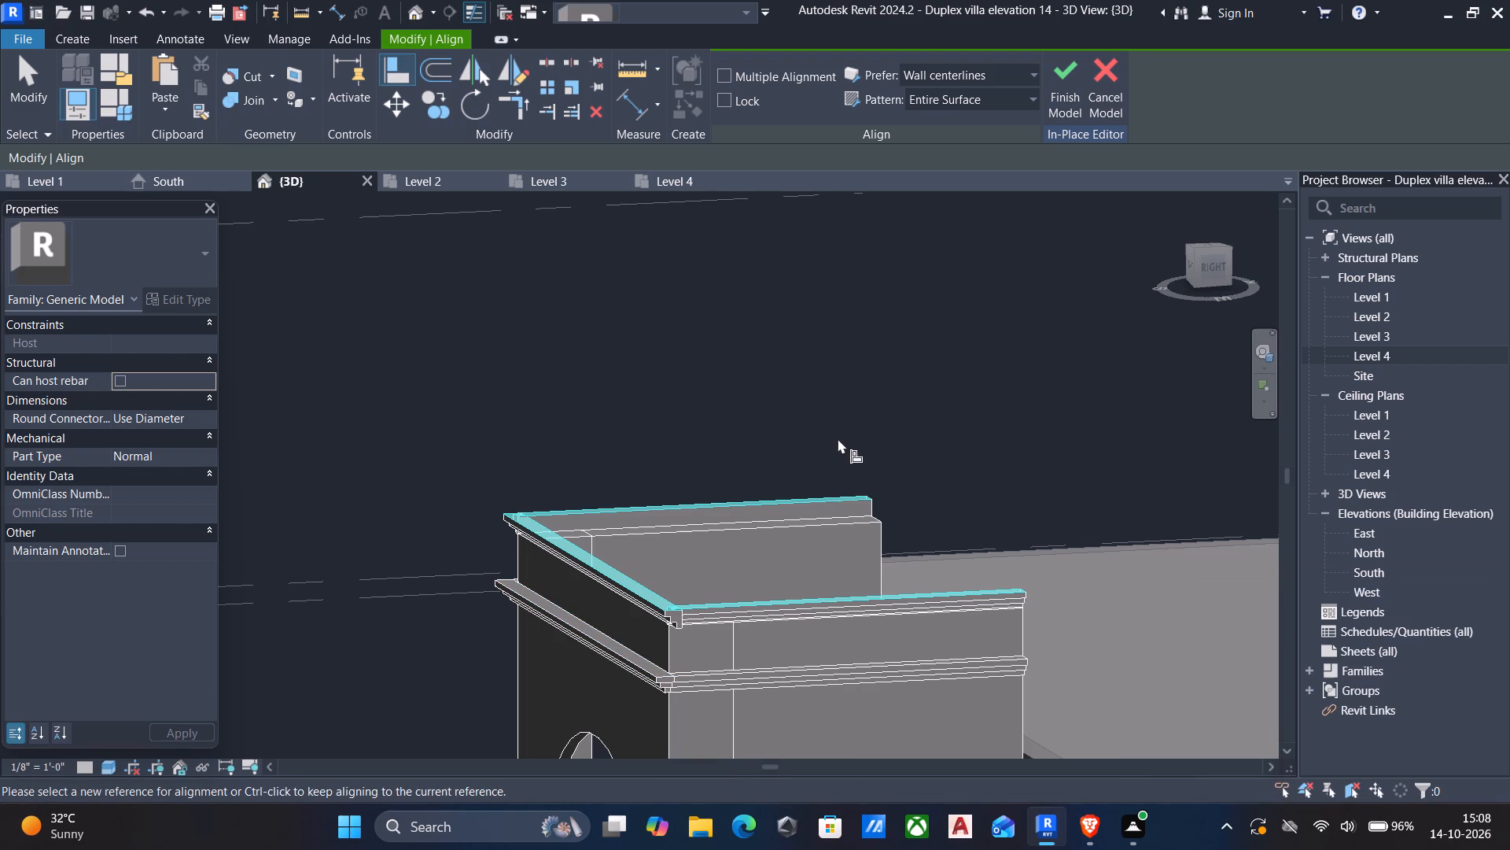
{"action": "key", "text": "Escape"}
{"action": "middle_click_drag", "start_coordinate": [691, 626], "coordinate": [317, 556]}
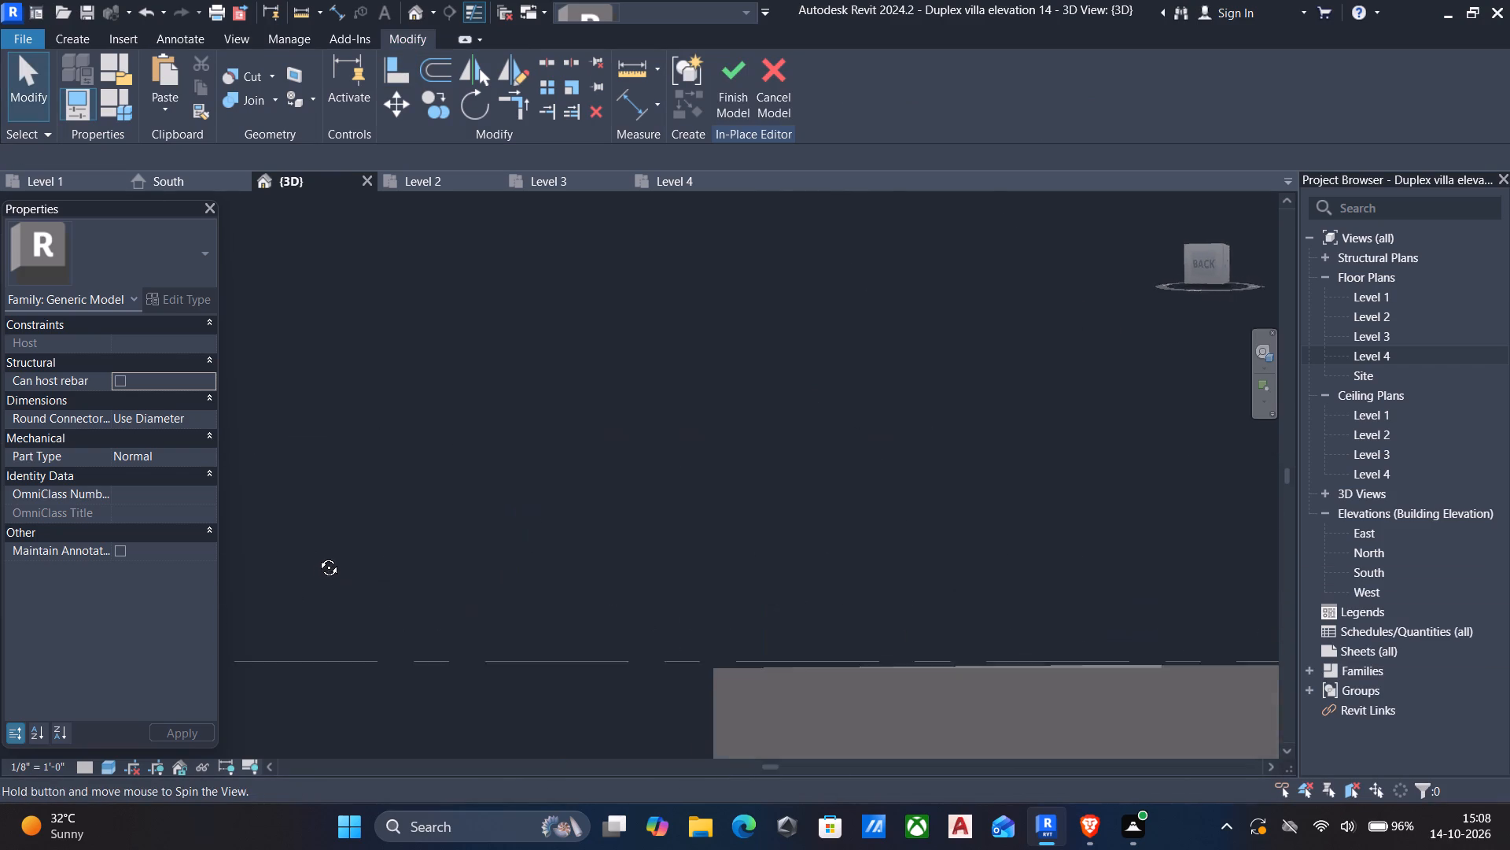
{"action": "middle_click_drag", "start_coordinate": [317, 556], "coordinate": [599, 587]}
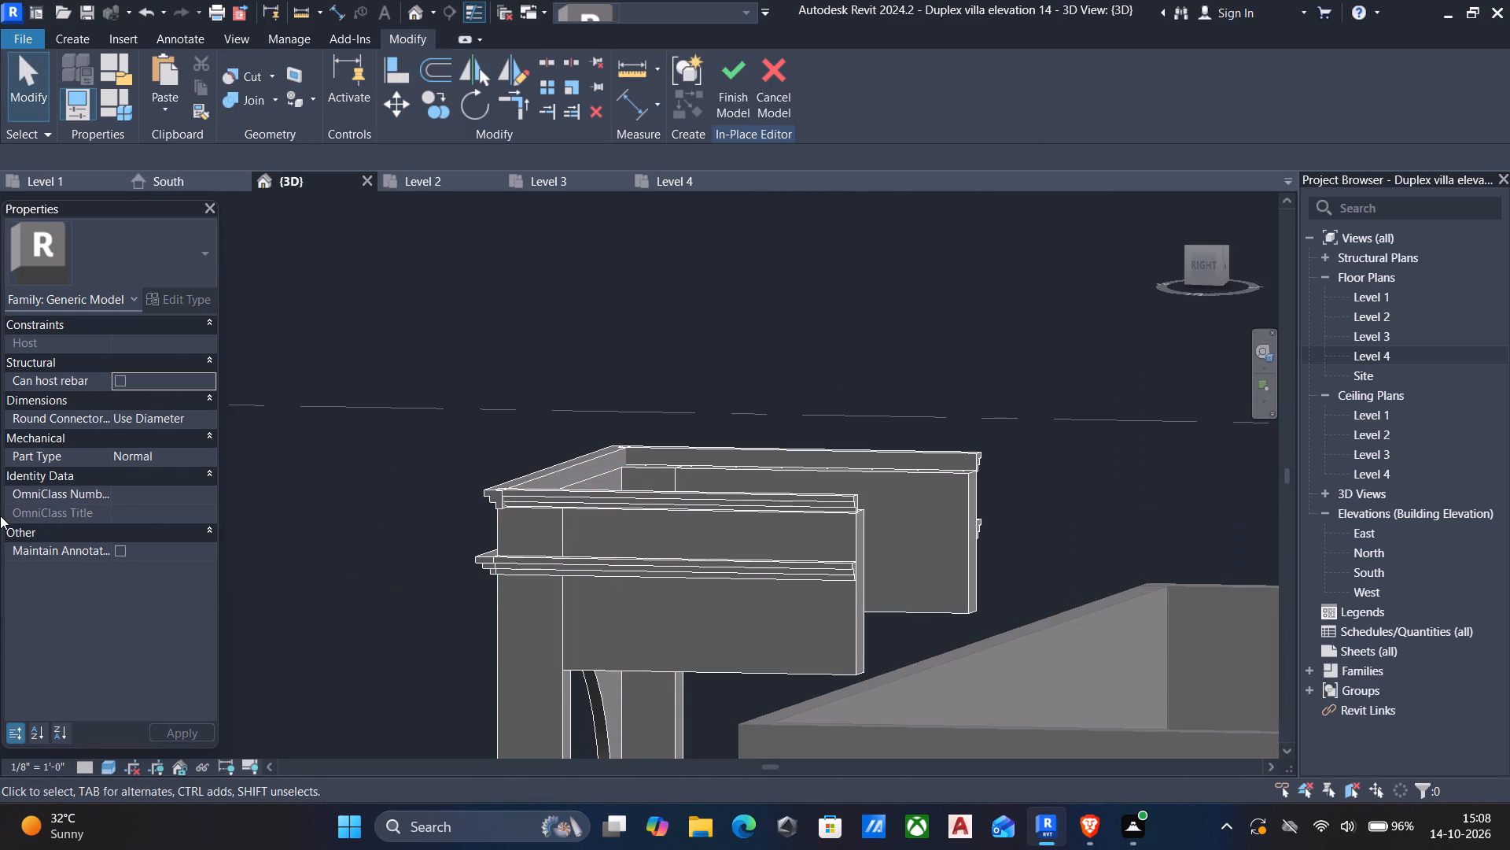